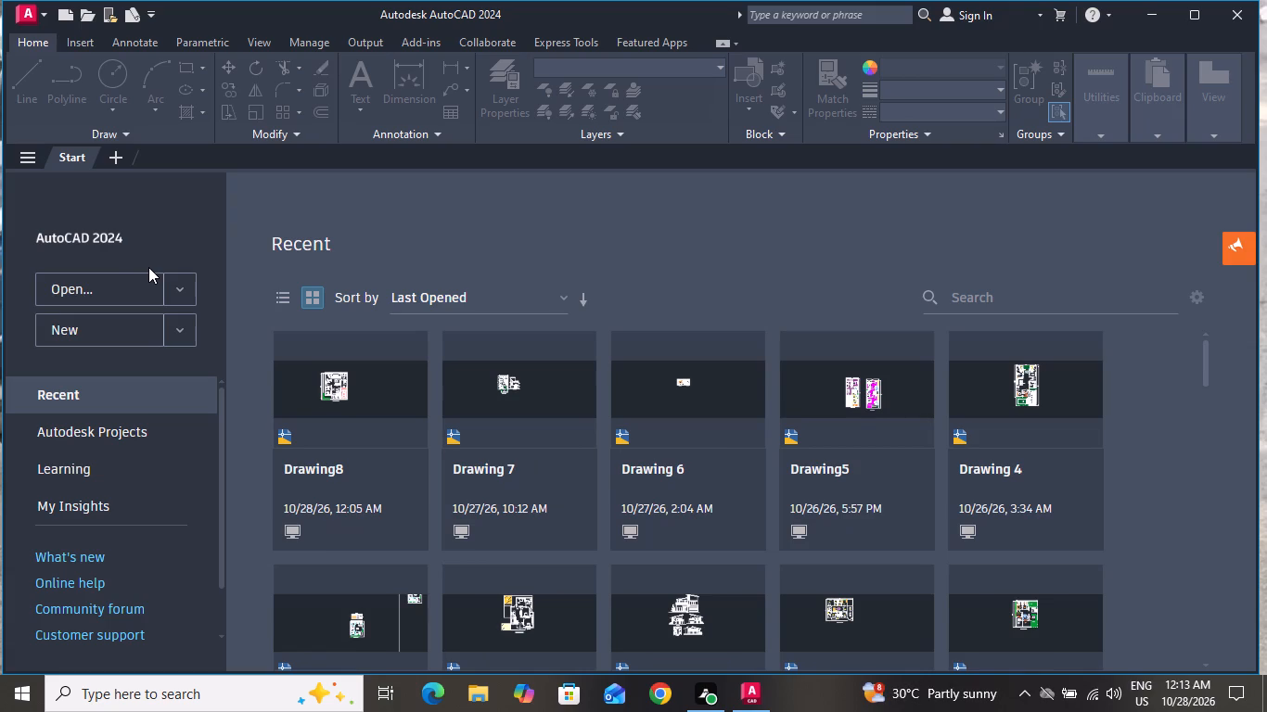
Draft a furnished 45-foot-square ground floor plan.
Create a new blank drawing.
left_click(106, 319)
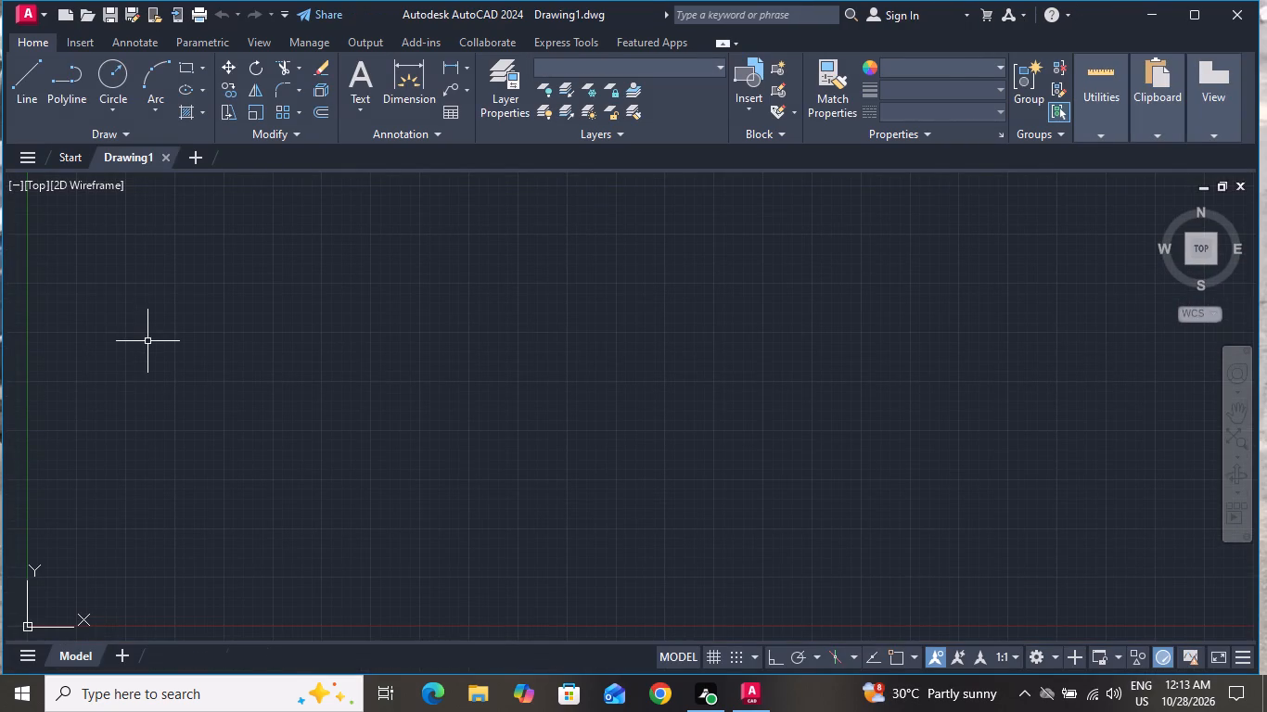
Turn on command logging for the drawing with the LOGFILEON command.
key("semicolon")
key("BackSpace")
type("LOG")
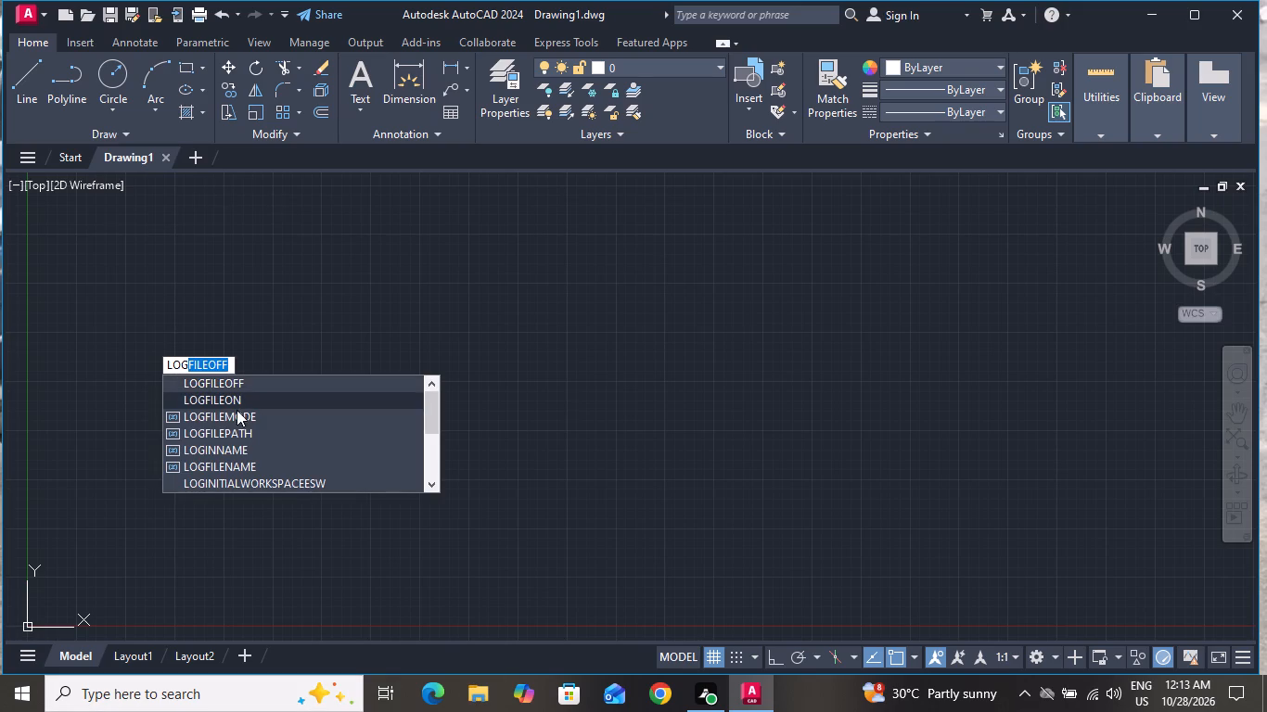
left_click(236, 400)
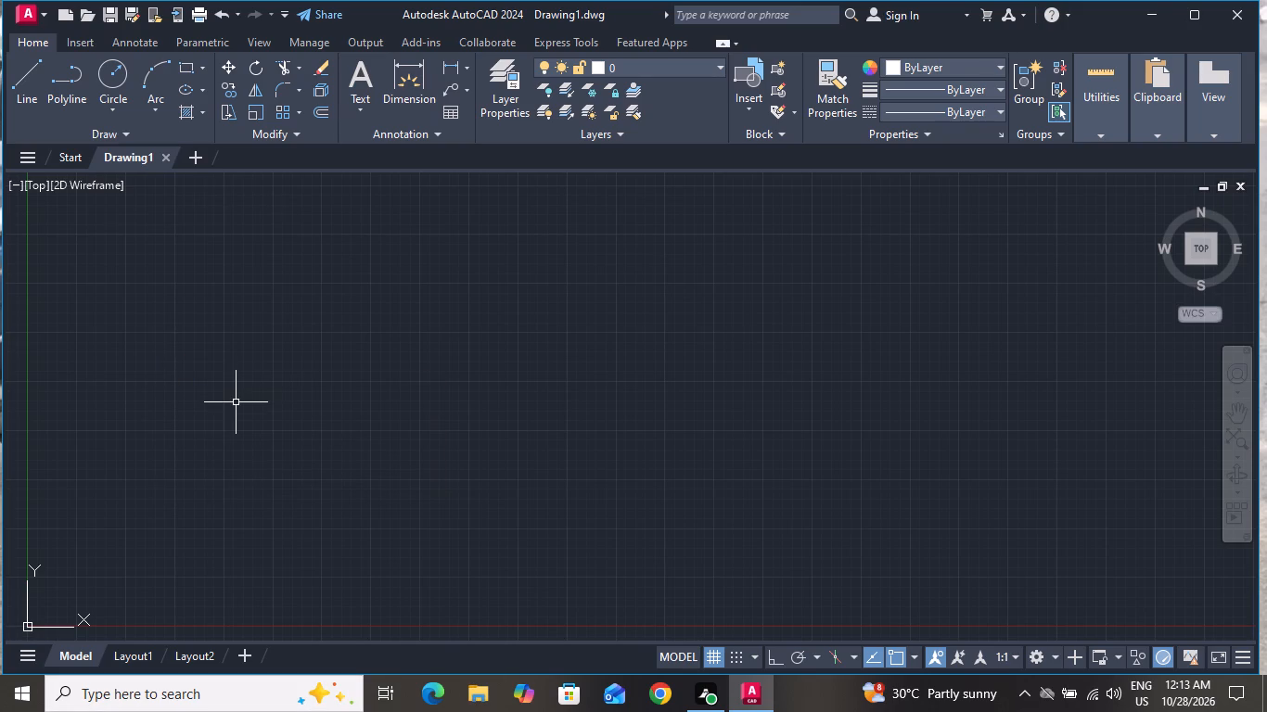
type("LOG")
left_click(301, 448)
Set the drawing units' length type to Engineering with a precision of 0'-0".
type("UN")
key("space")
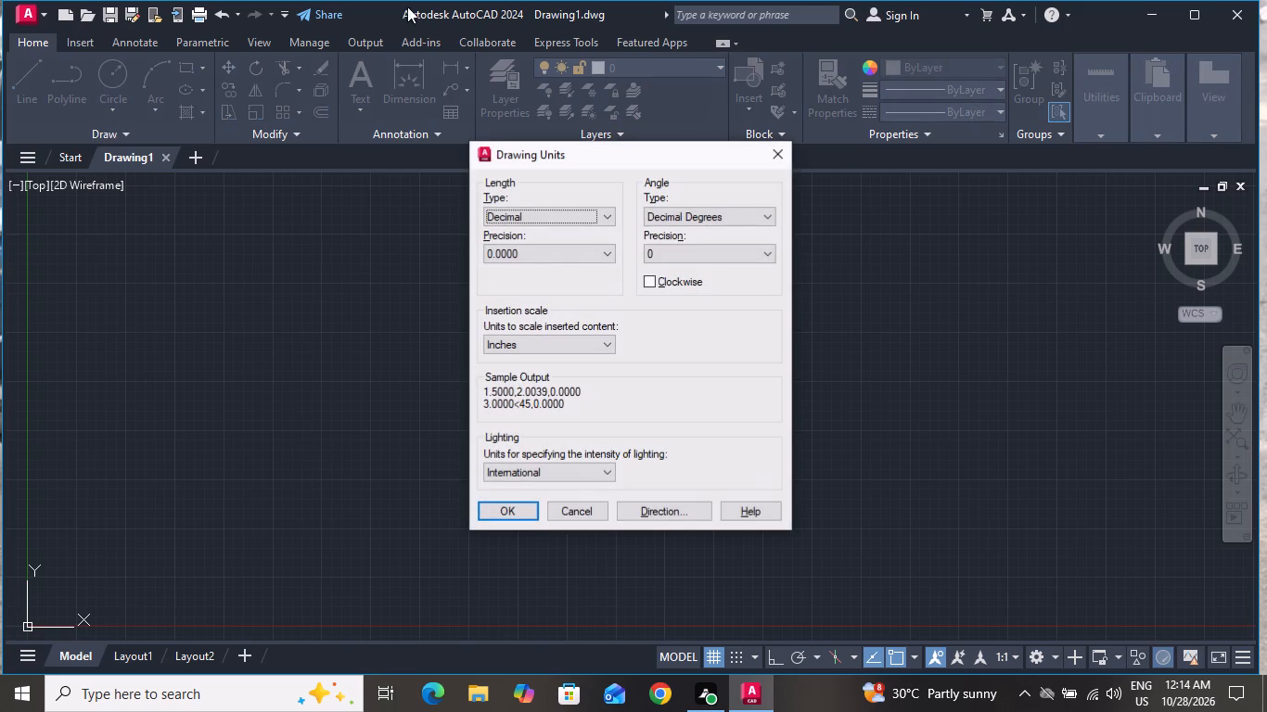
left_click(581, 211)
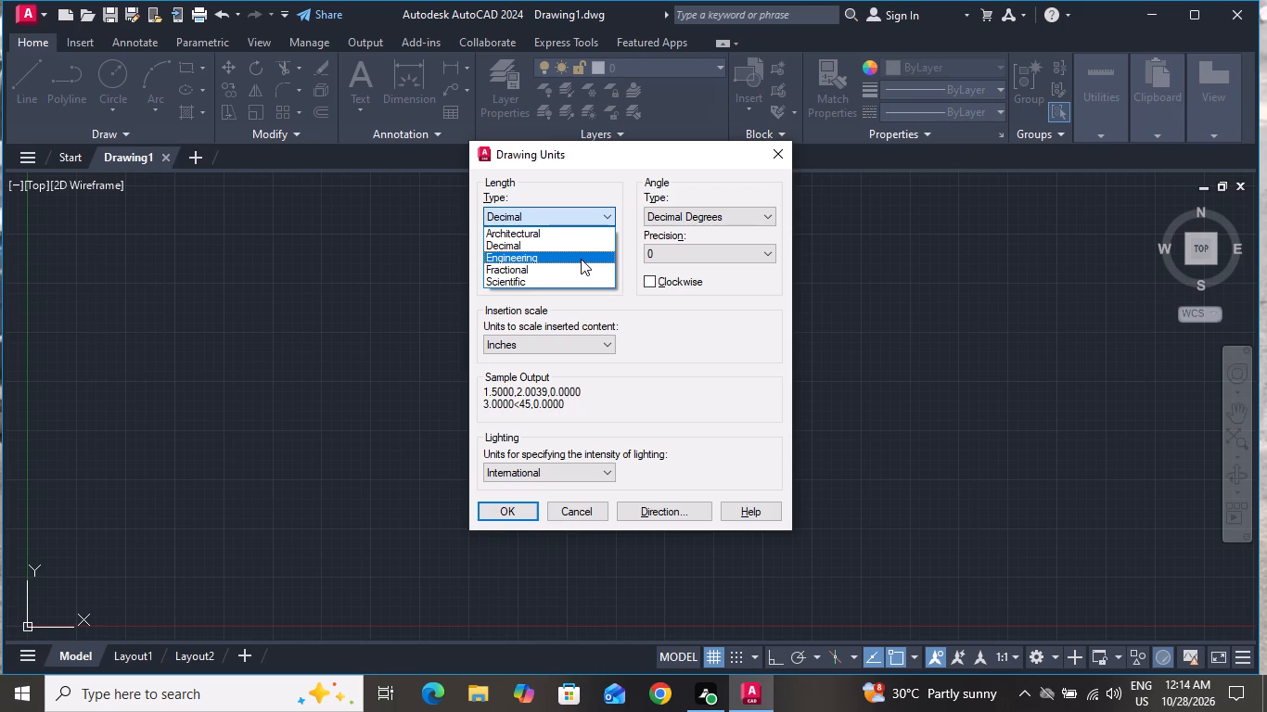
left_click(581, 259)
left_click(572, 259)
left_click(561, 270)
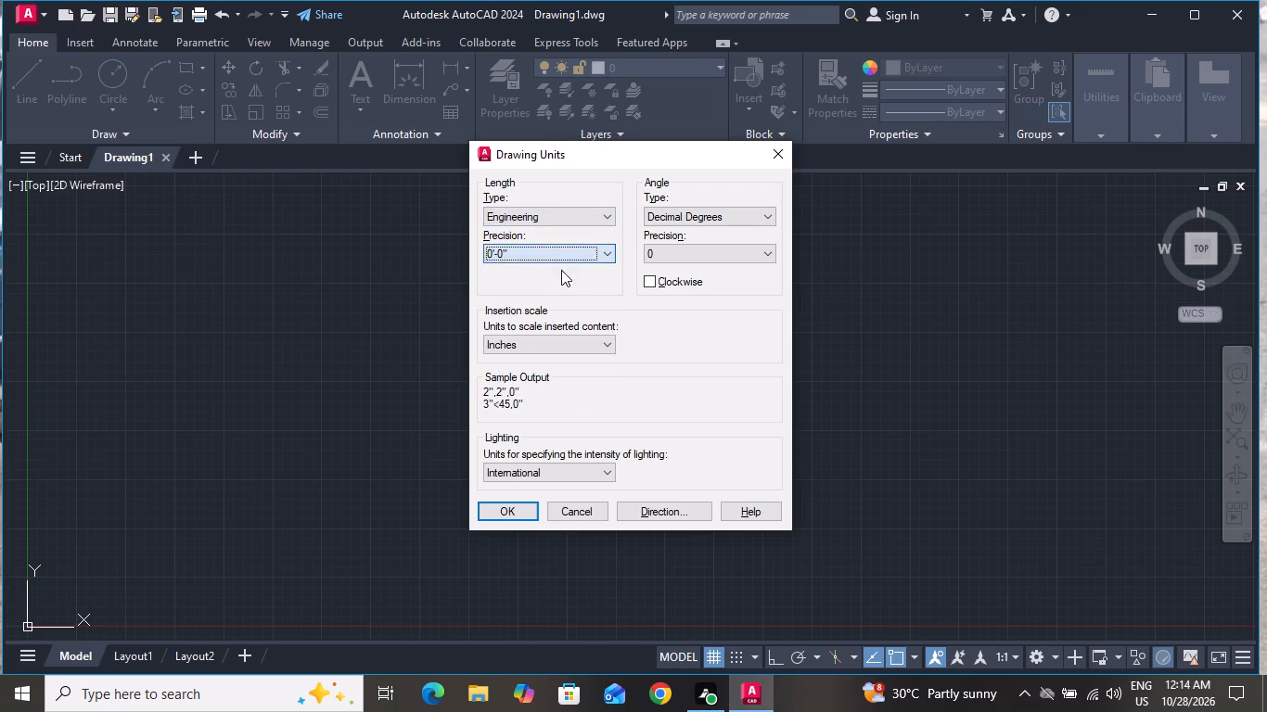
left_click(519, 513)
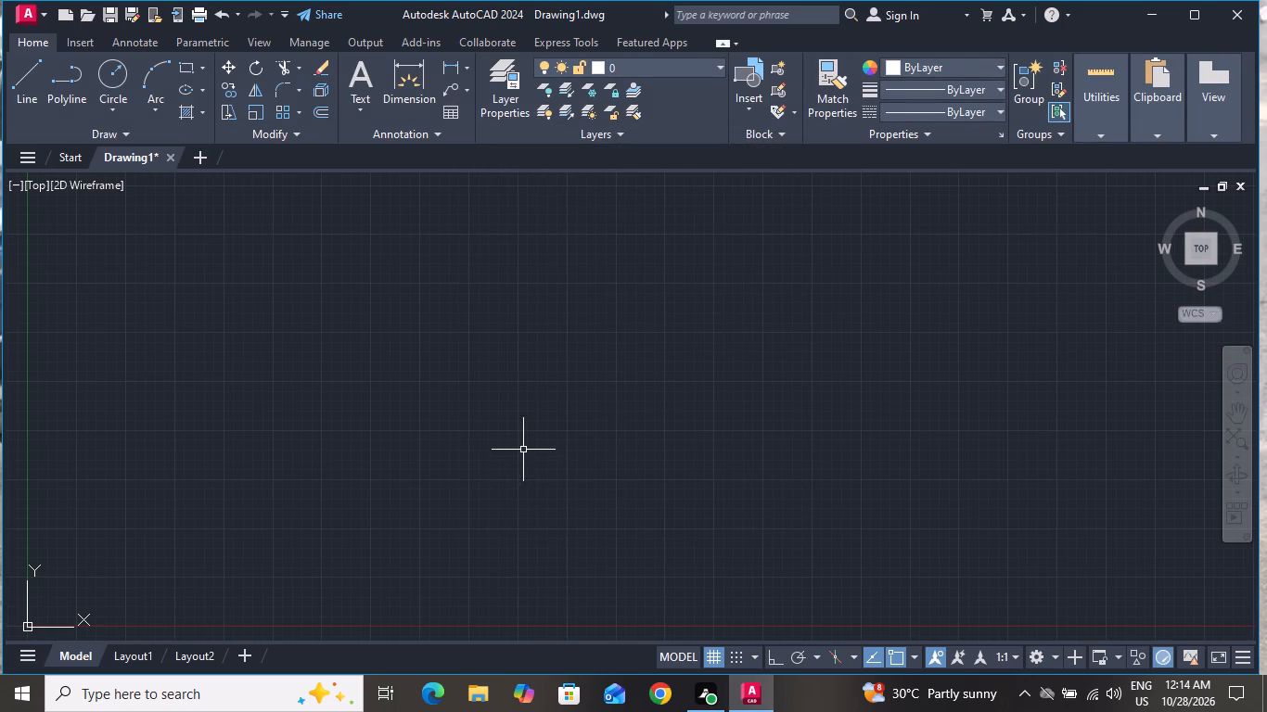
Modify the Standard dimension style's primary units to Engineering format with 0'-0" precision, and set the style current.
type("D")
key("space")
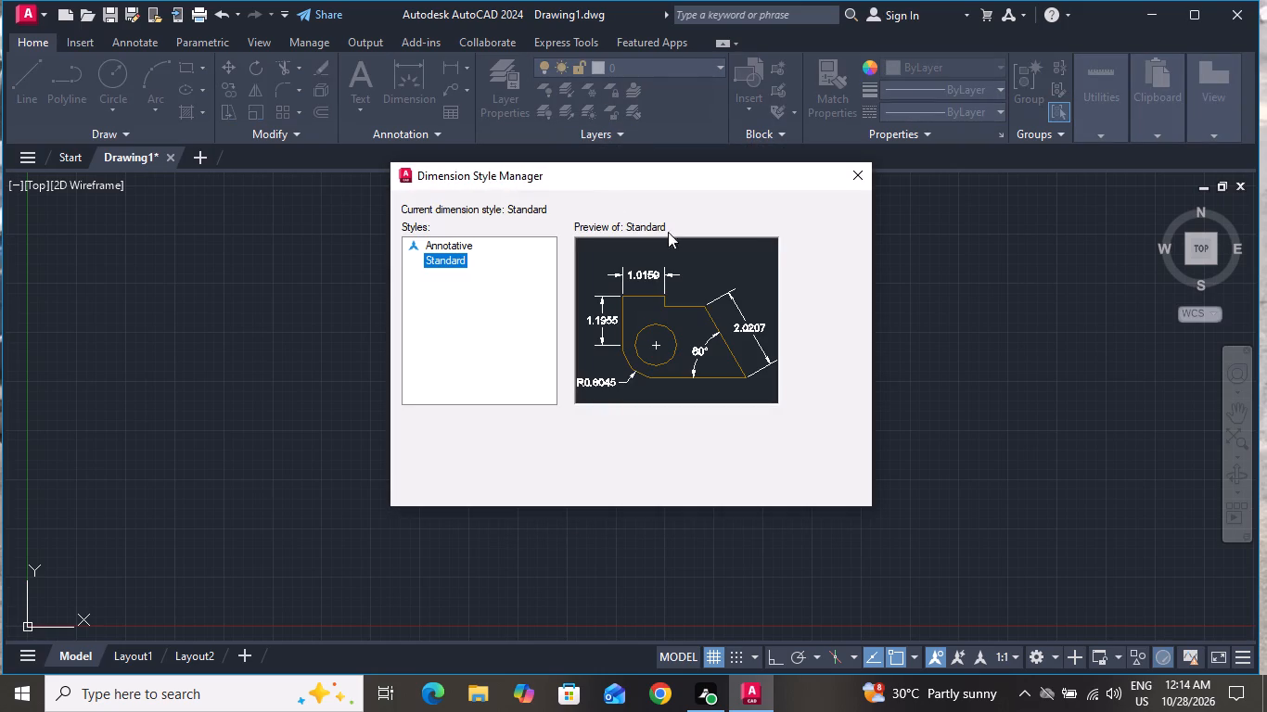
left_click(823, 301)
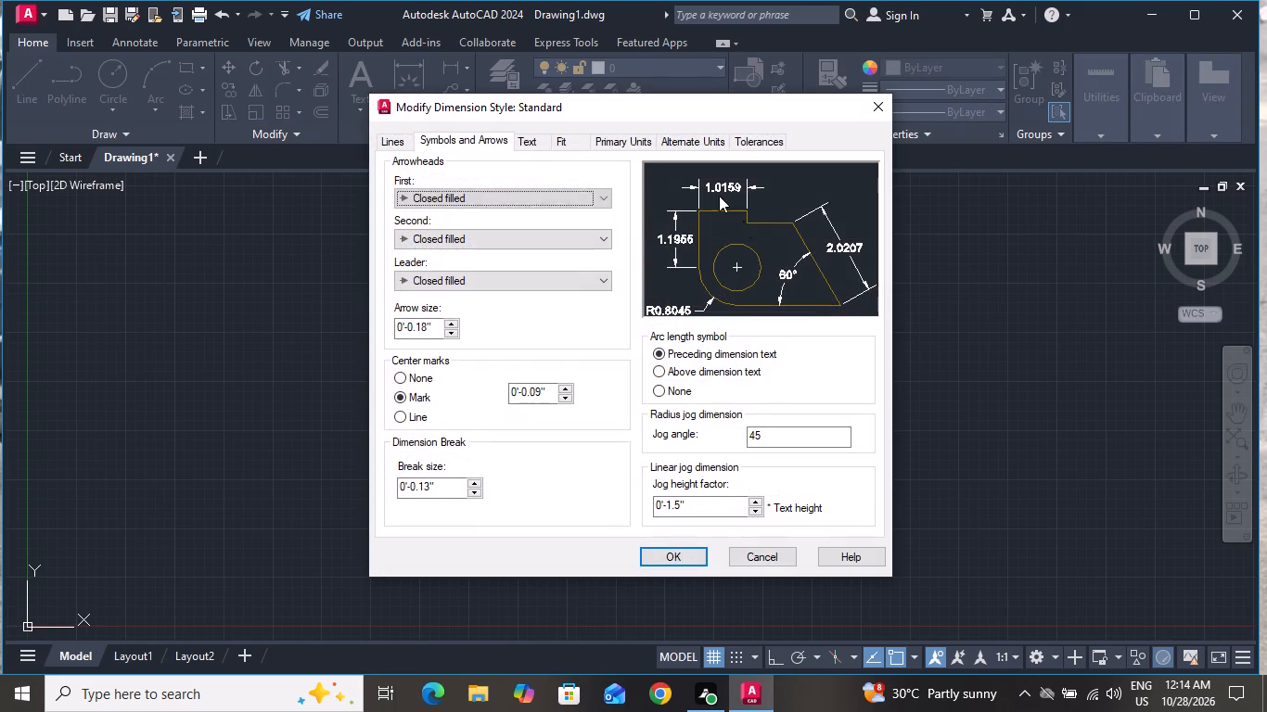
left_click(638, 147)
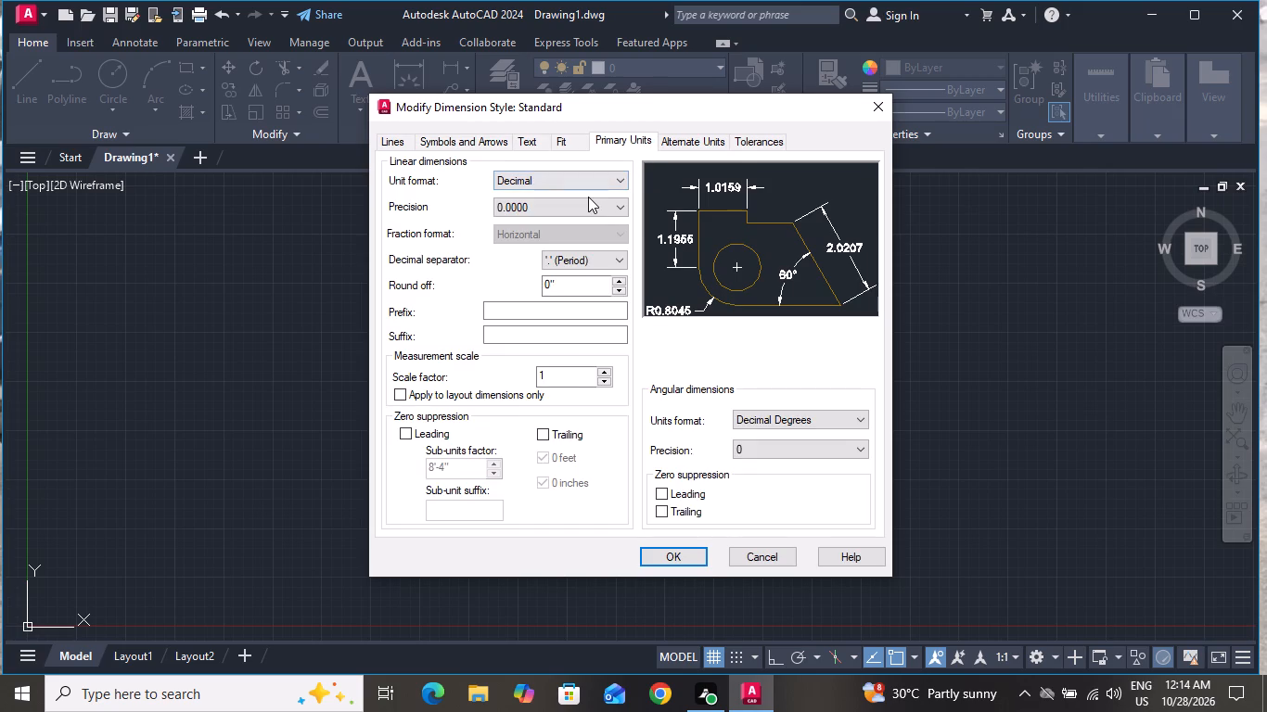
left_click(584, 179)
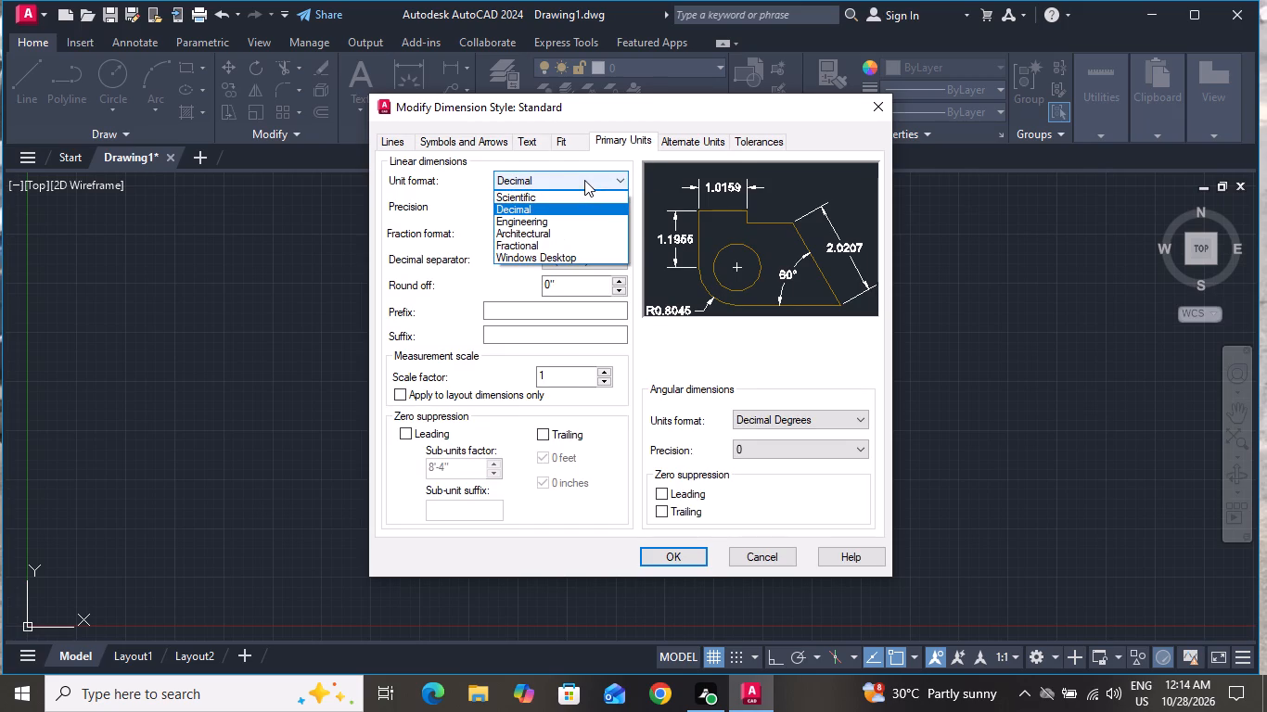
left_click(569, 225)
left_click(568, 216)
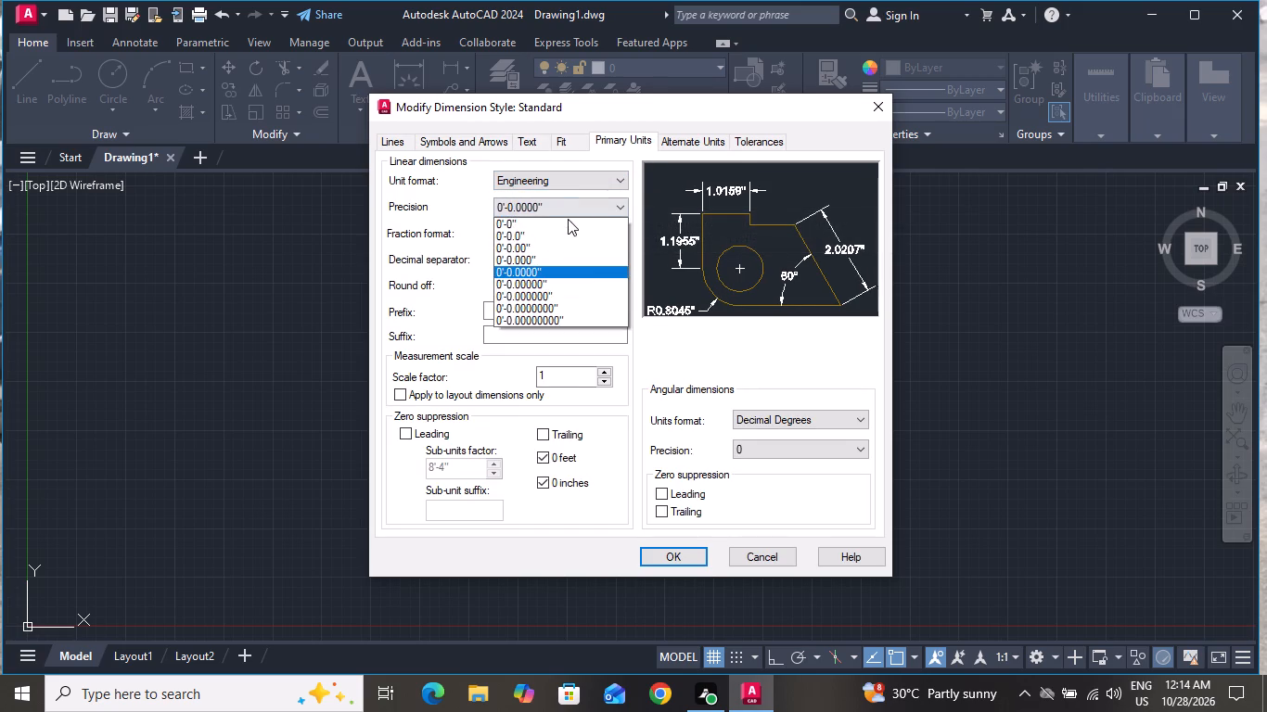
left_click(553, 227)
left_click(662, 551)
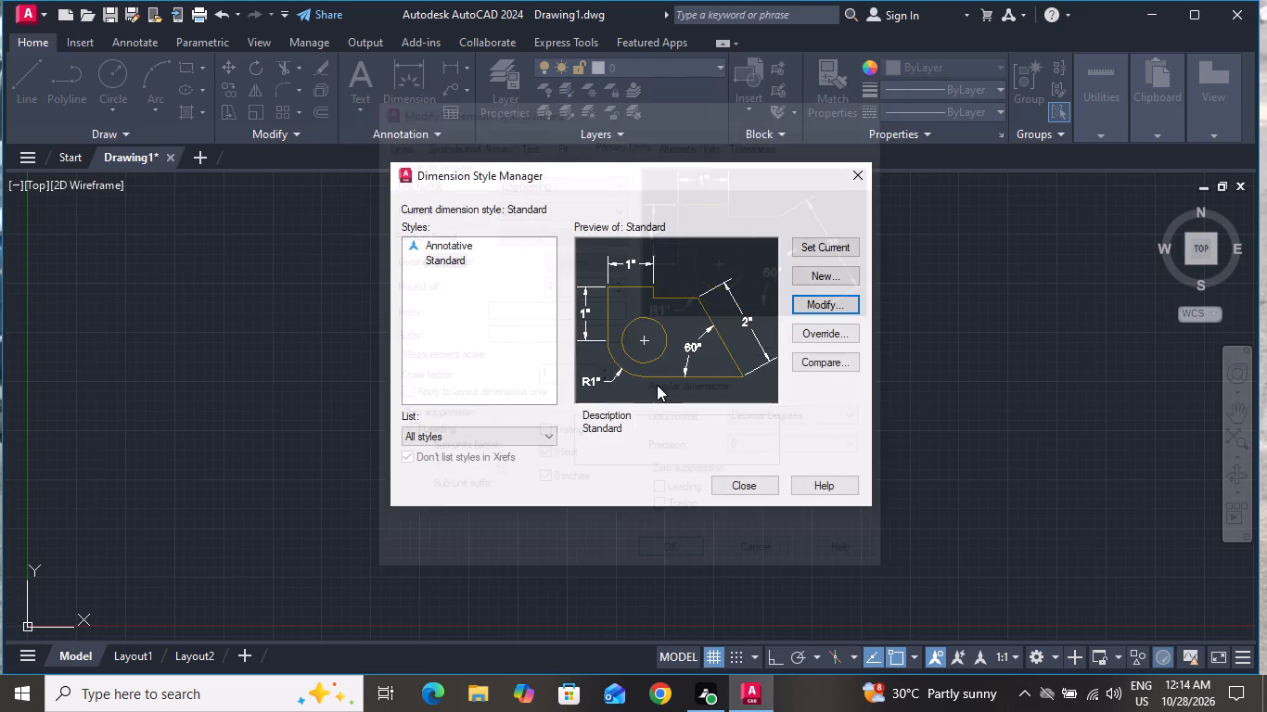
left_click(802, 241)
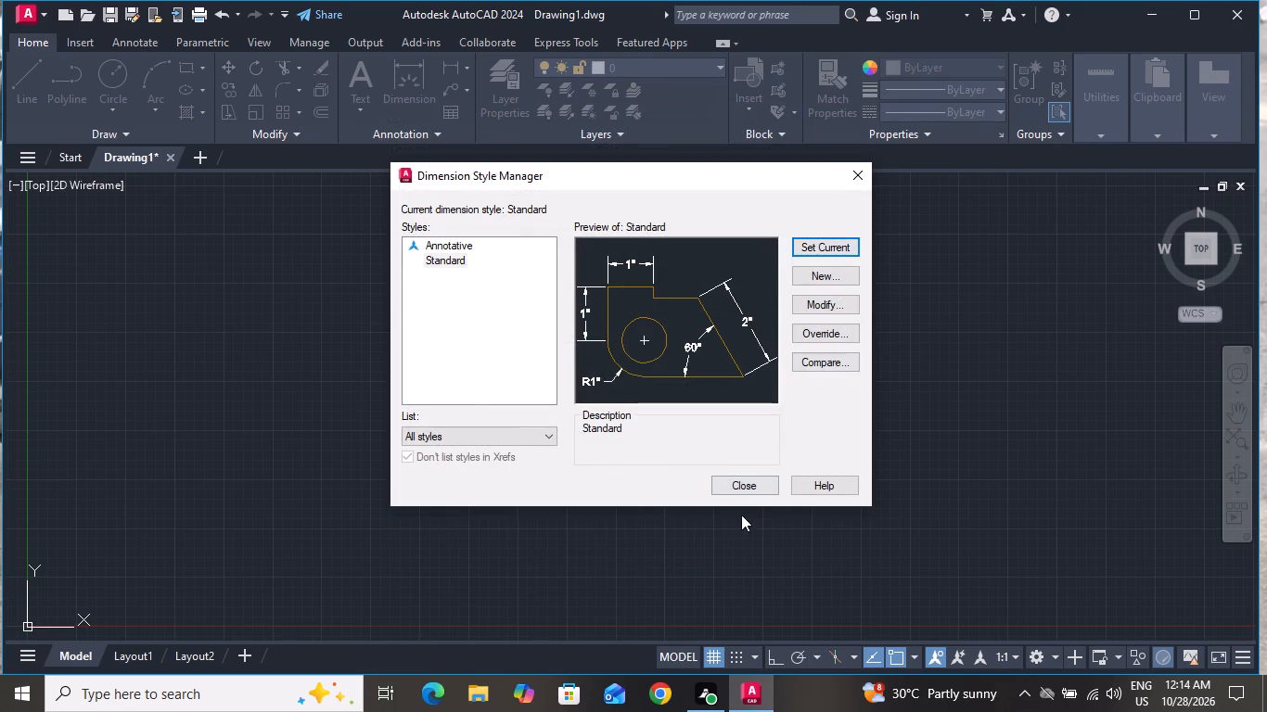
left_click(733, 493)
Turn on Ortho and draw a single 45' vertical line upward from near the origin.
left_click(23, 80)
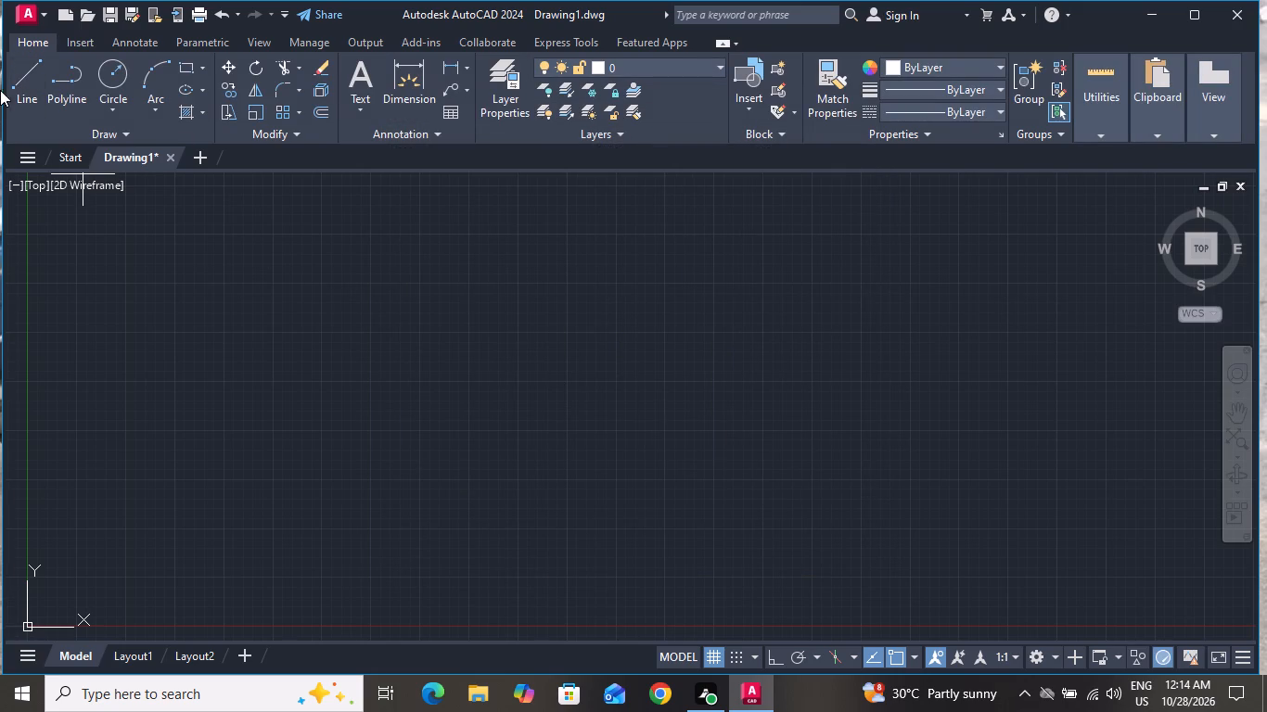
left_click(769, 656)
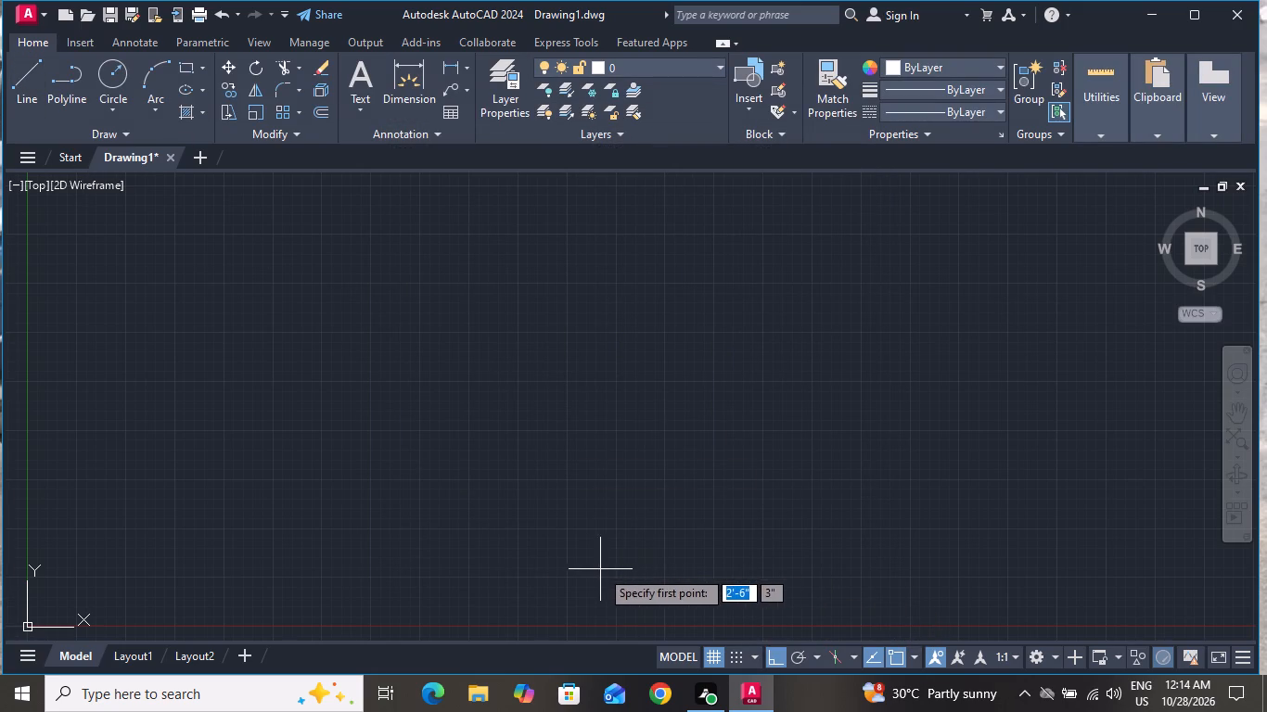
left_click(595, 570)
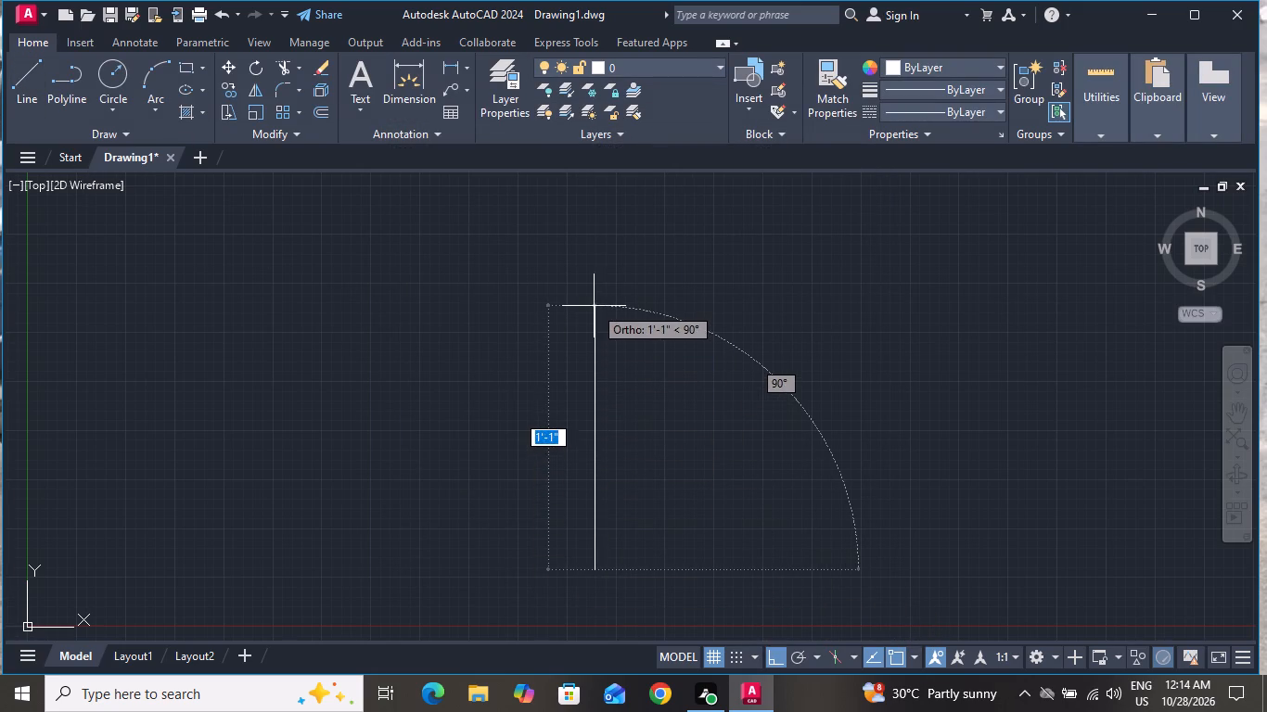
type("45'")
key("Return")
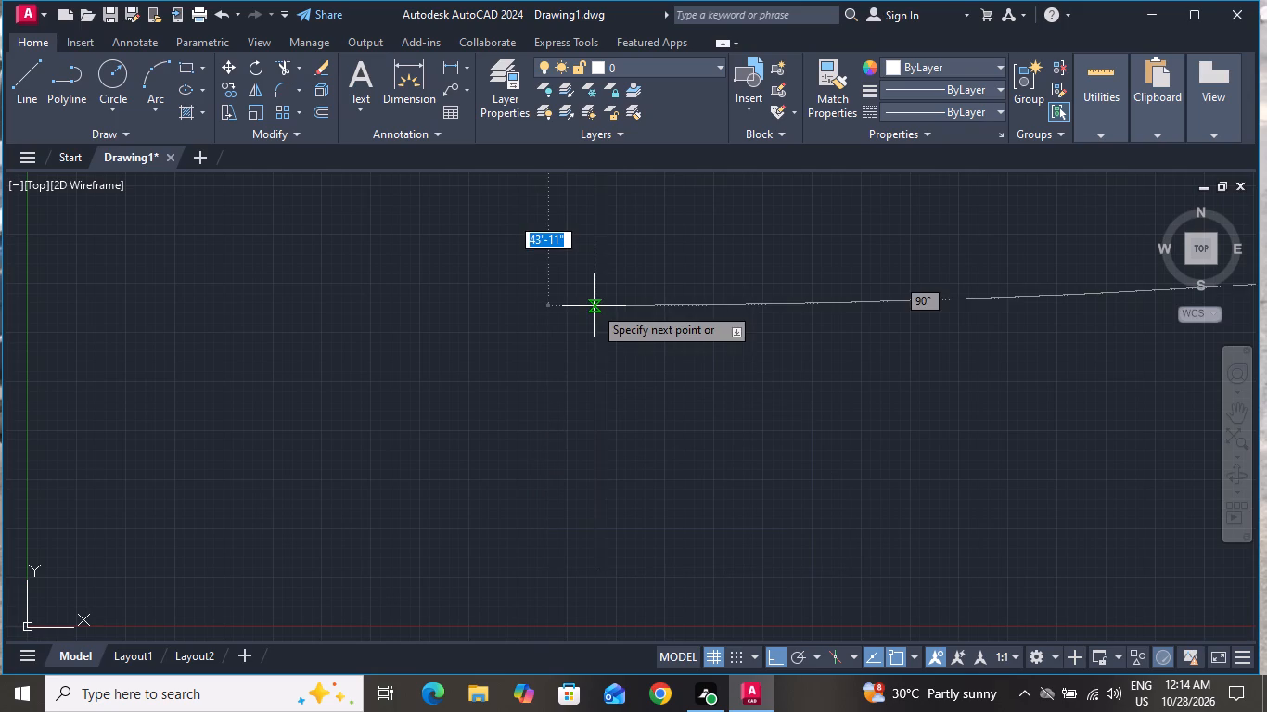
right_click(594, 306)
left_click(615, 349)
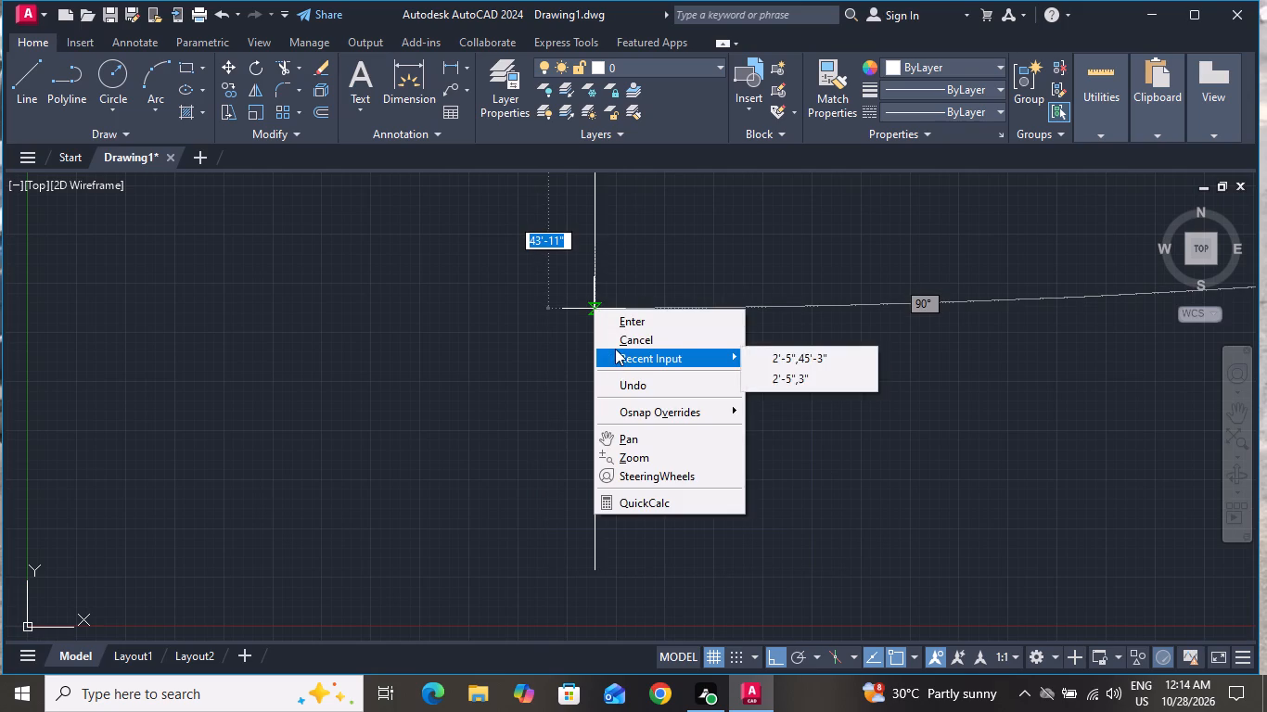
left_click(611, 337)
Draw a closed 45' by 45' square from four lines in the empty area east of the first vertical line.
type("Z A")
key("space")
scroll(584, 340, "down", 4)
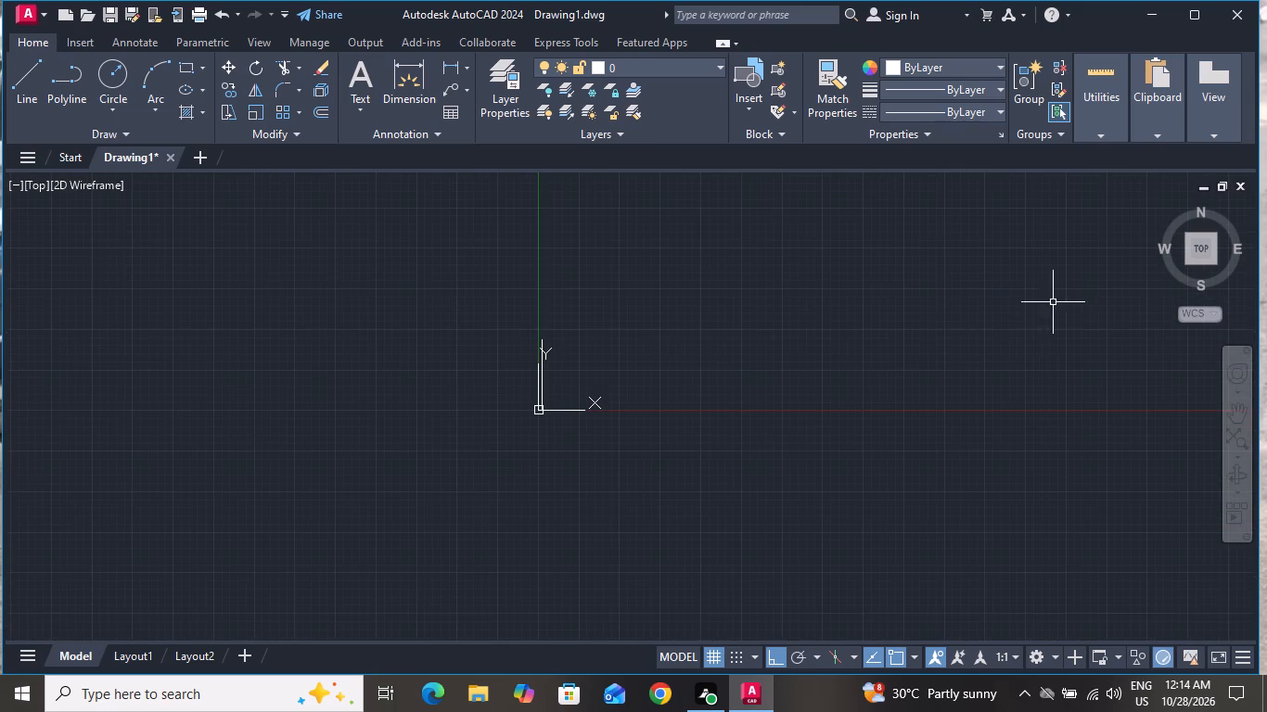
scroll(1059, 281, "up", 2)
left_click(25, 76)
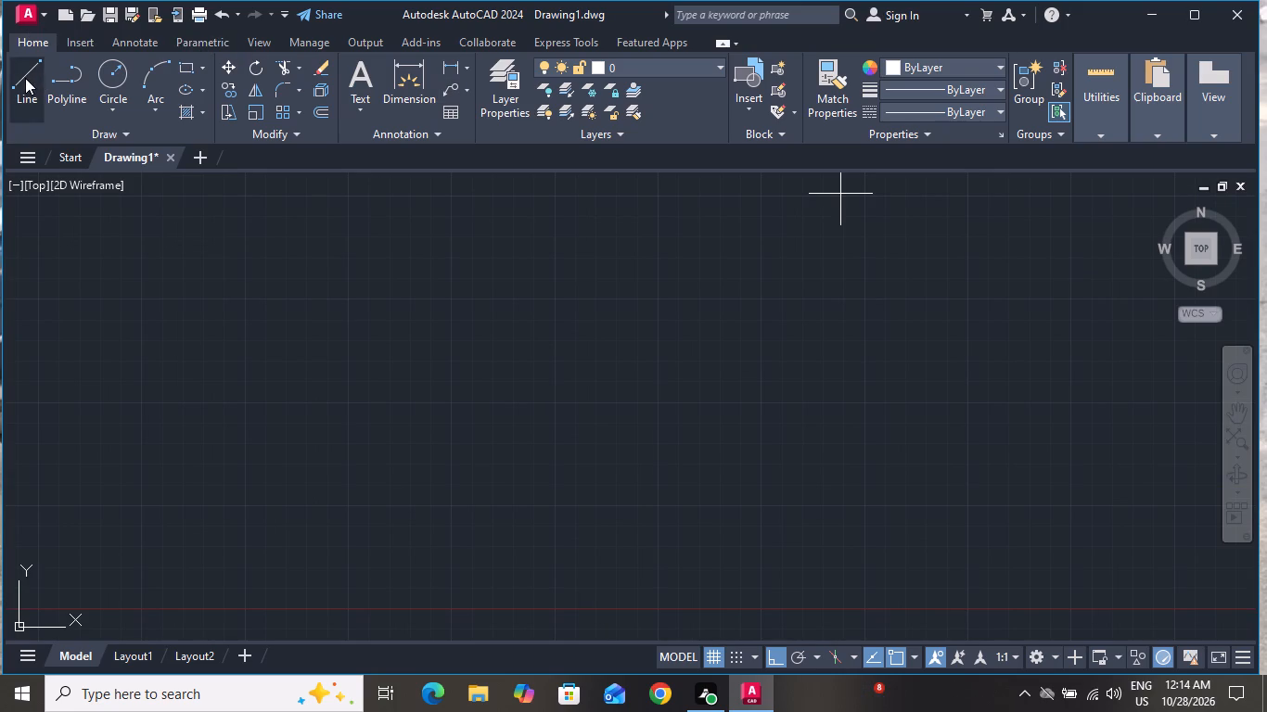
left_click(401, 592)
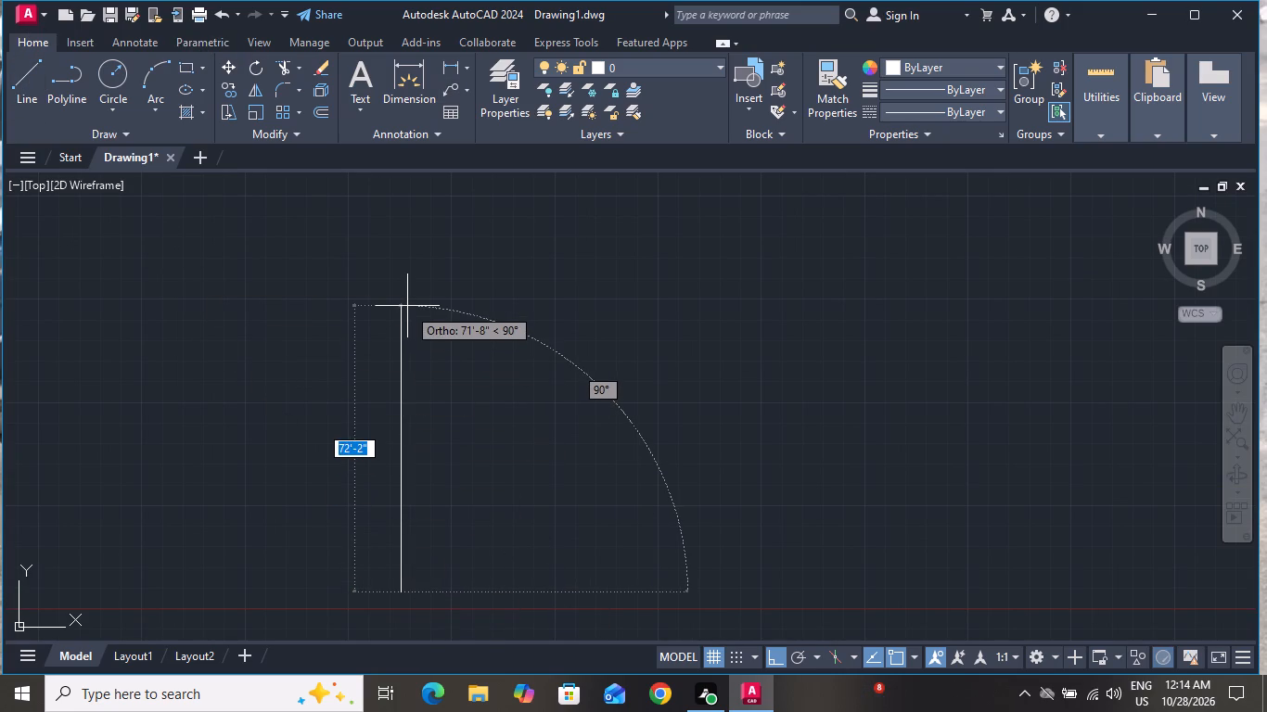
type("45")
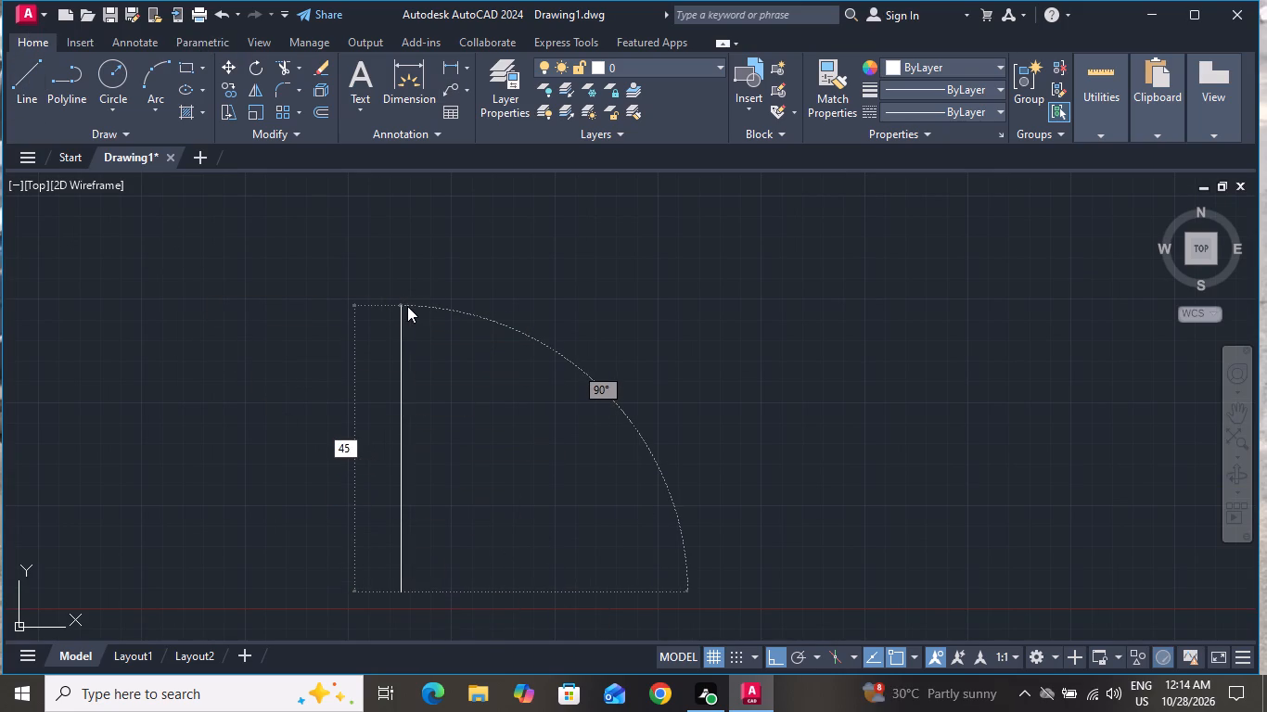
key("apostrophe")
key("Return")
scroll(418, 317, "down", 1)
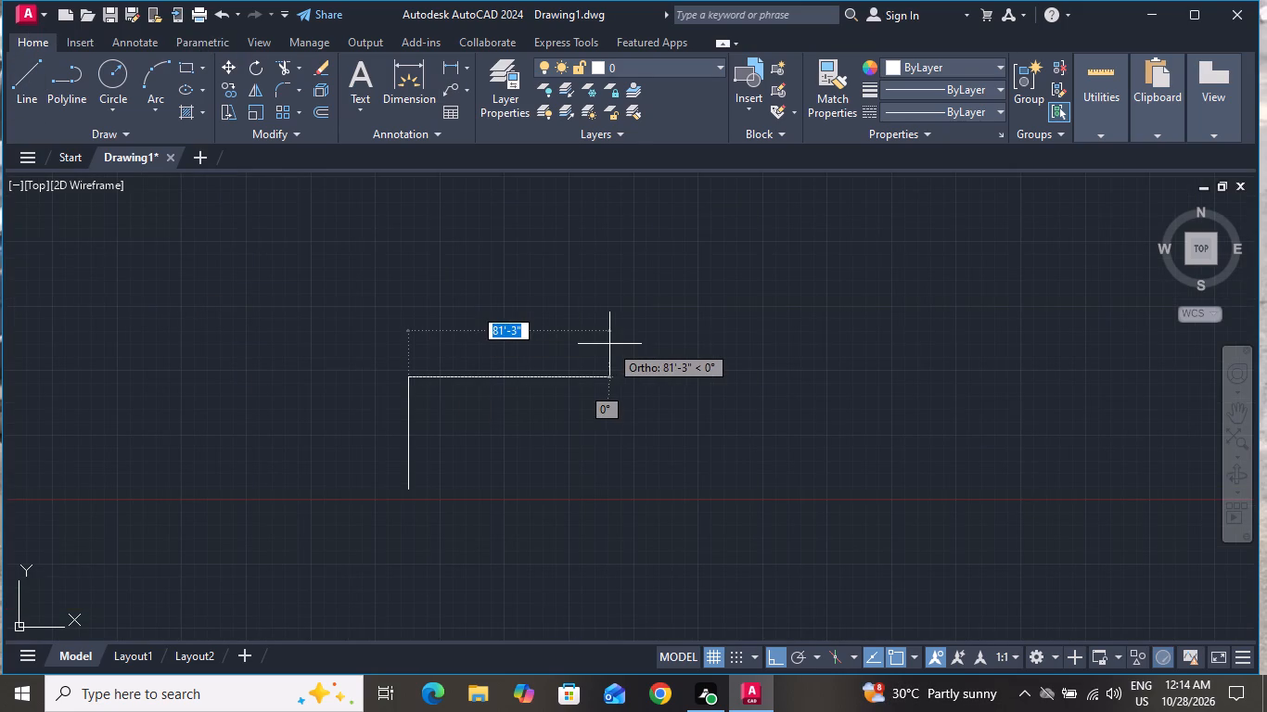
type("45'")
key("Return")
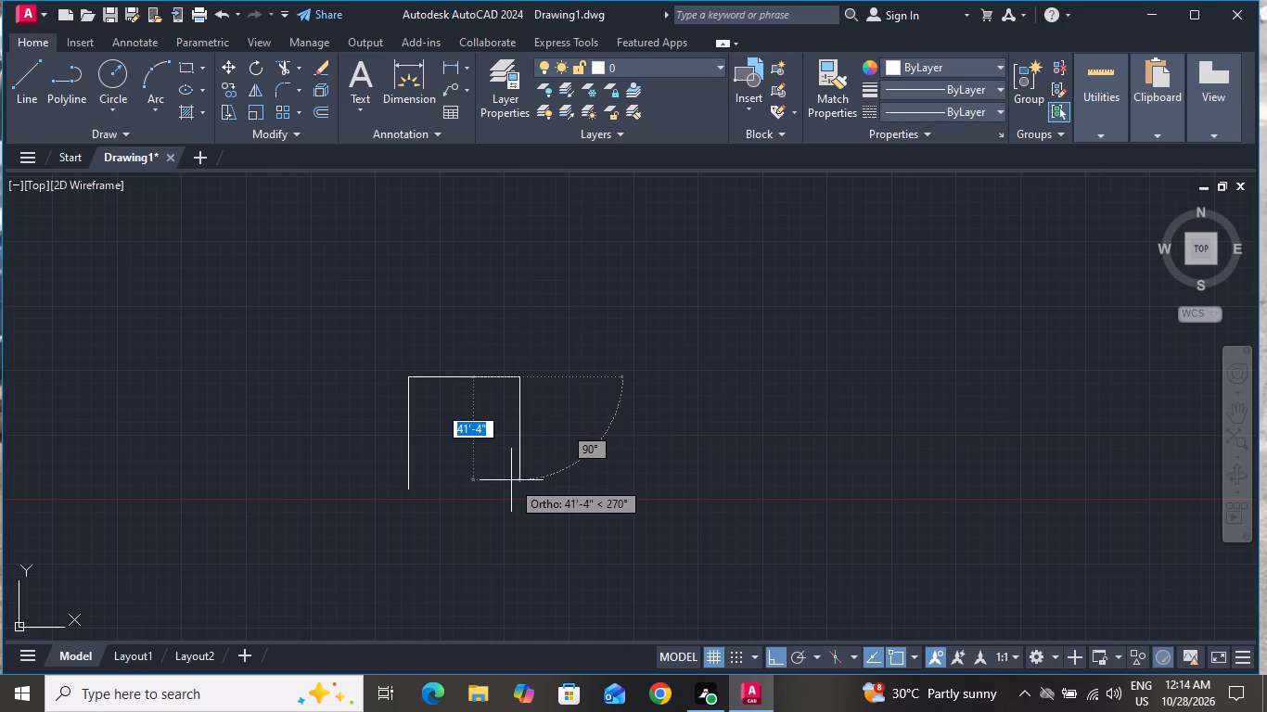
type("45'")
key("Return")
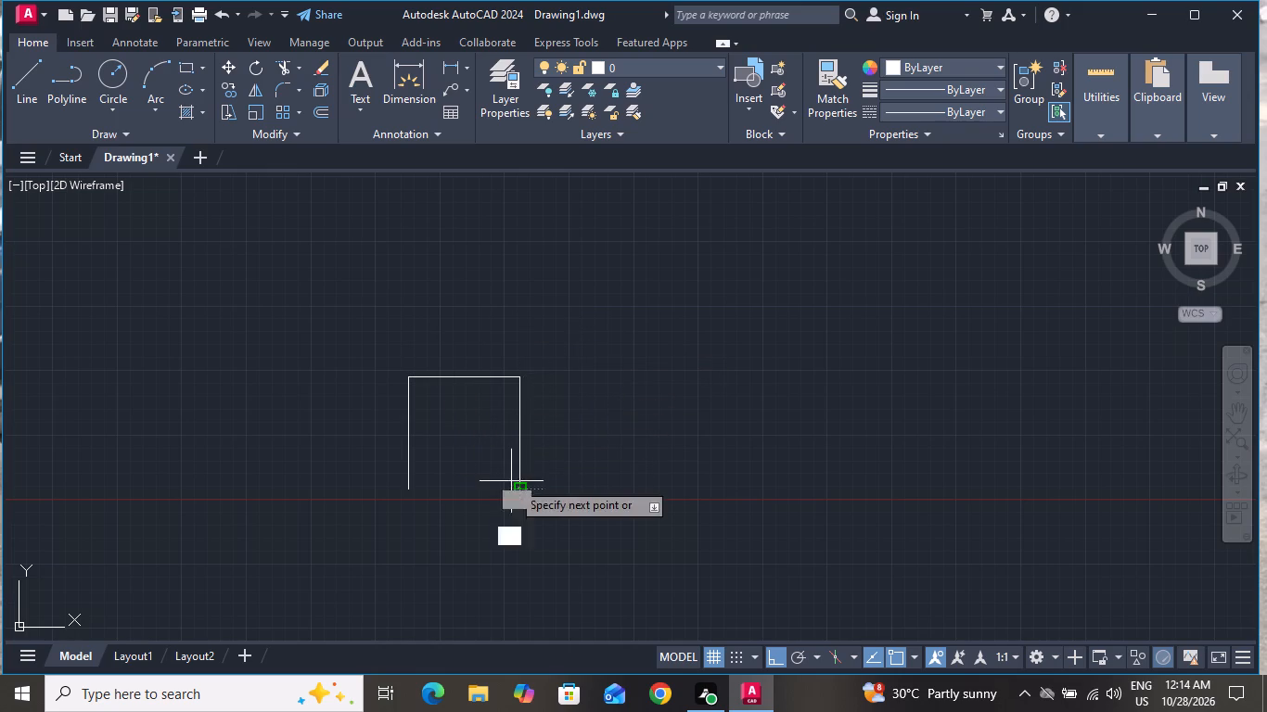
type("45'")
key("Return")
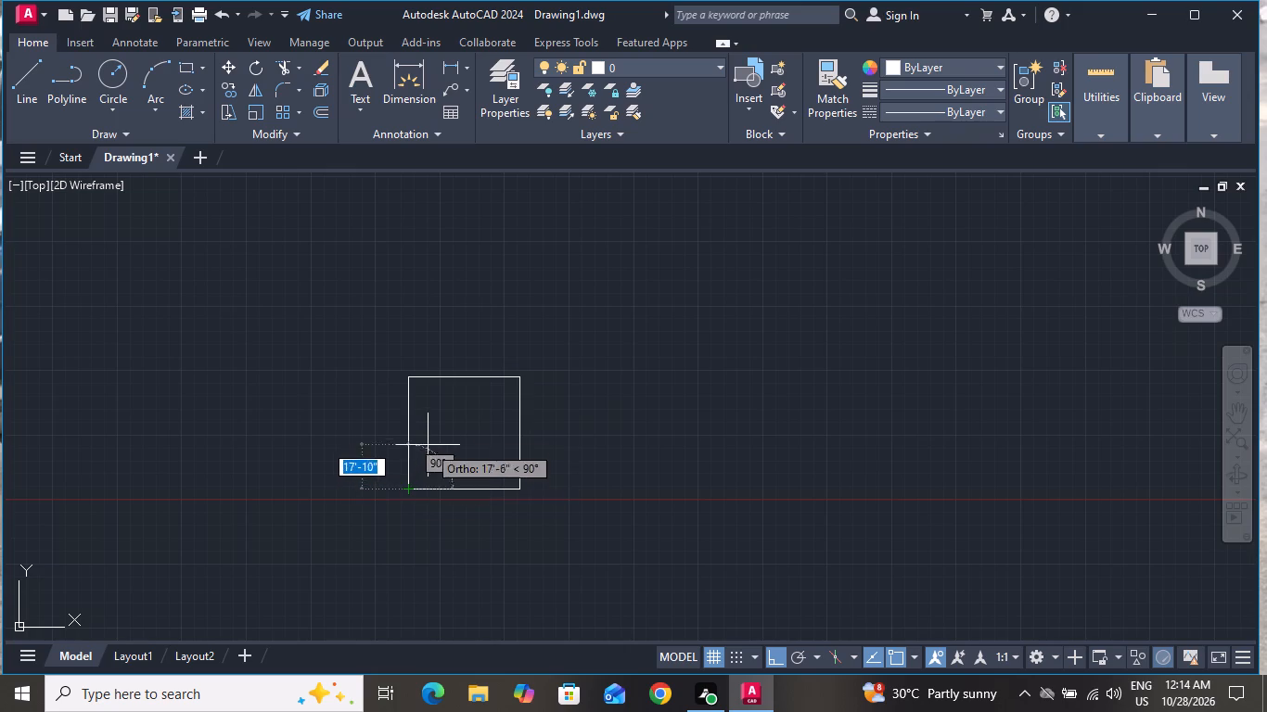
right_click(430, 426)
left_click(469, 459)
Select the whole 45' square and, with Ortho off, move it diagonally up and to the right into open space.
scroll(437, 492, "up", 1)
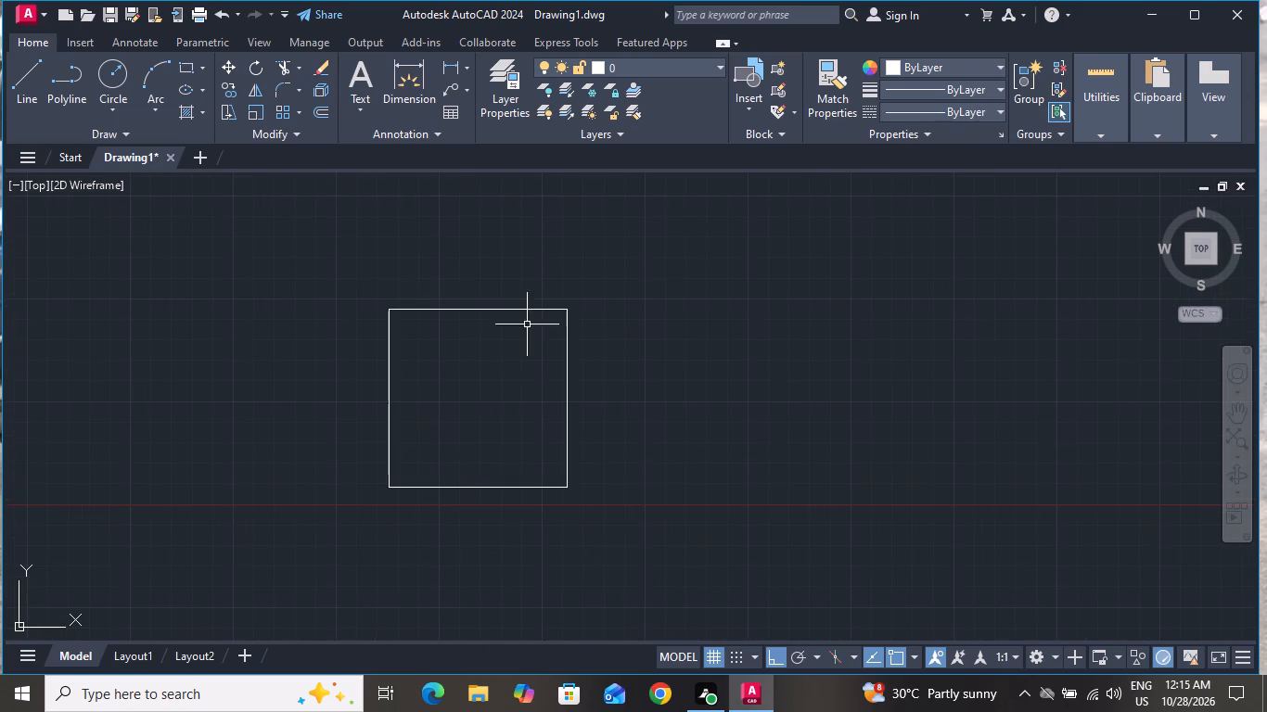
left_click(618, 277)
left_click(354, 497)
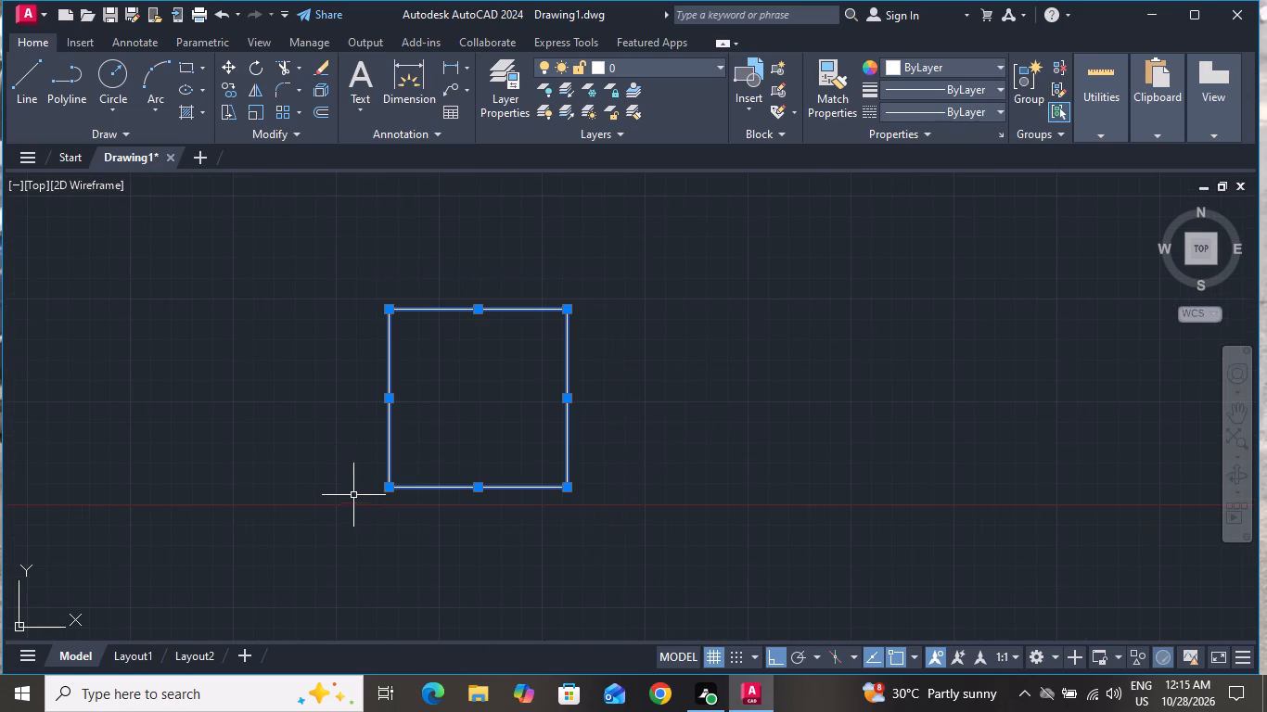
left_click(235, 68)
left_click(406, 366)
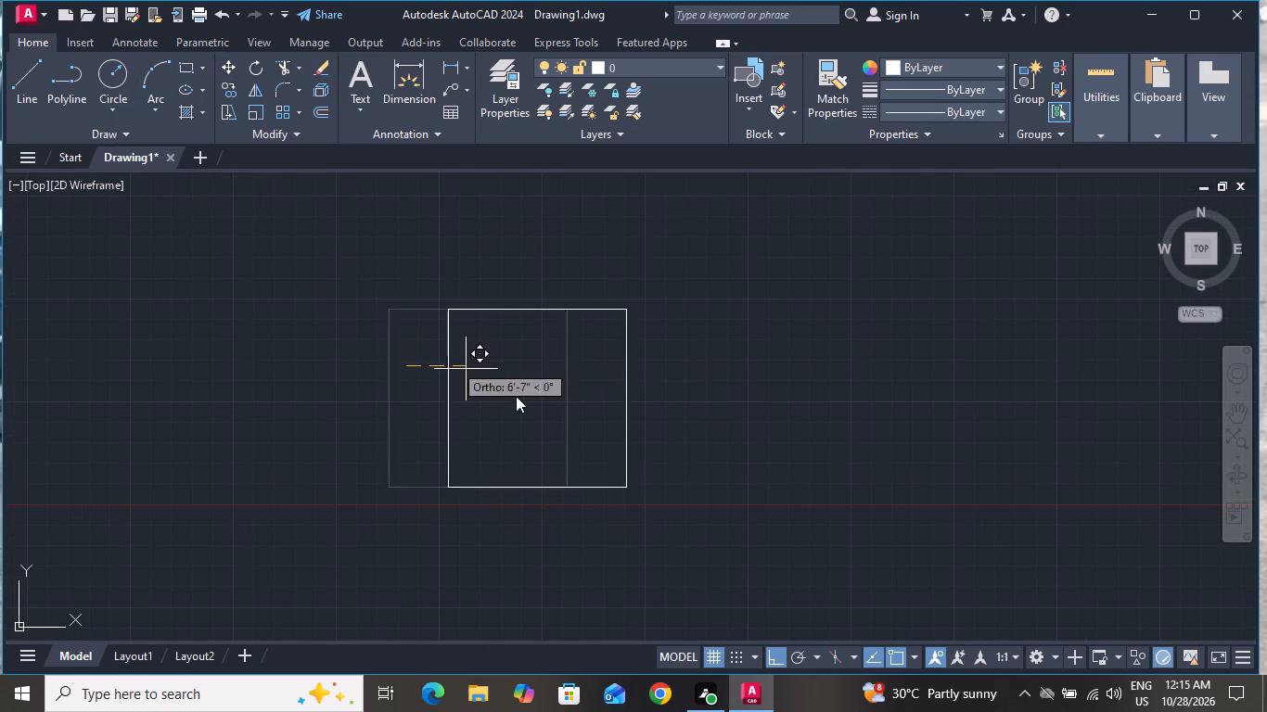
scroll(516, 413, "down", 6)
scroll(795, 366, "up", 1)
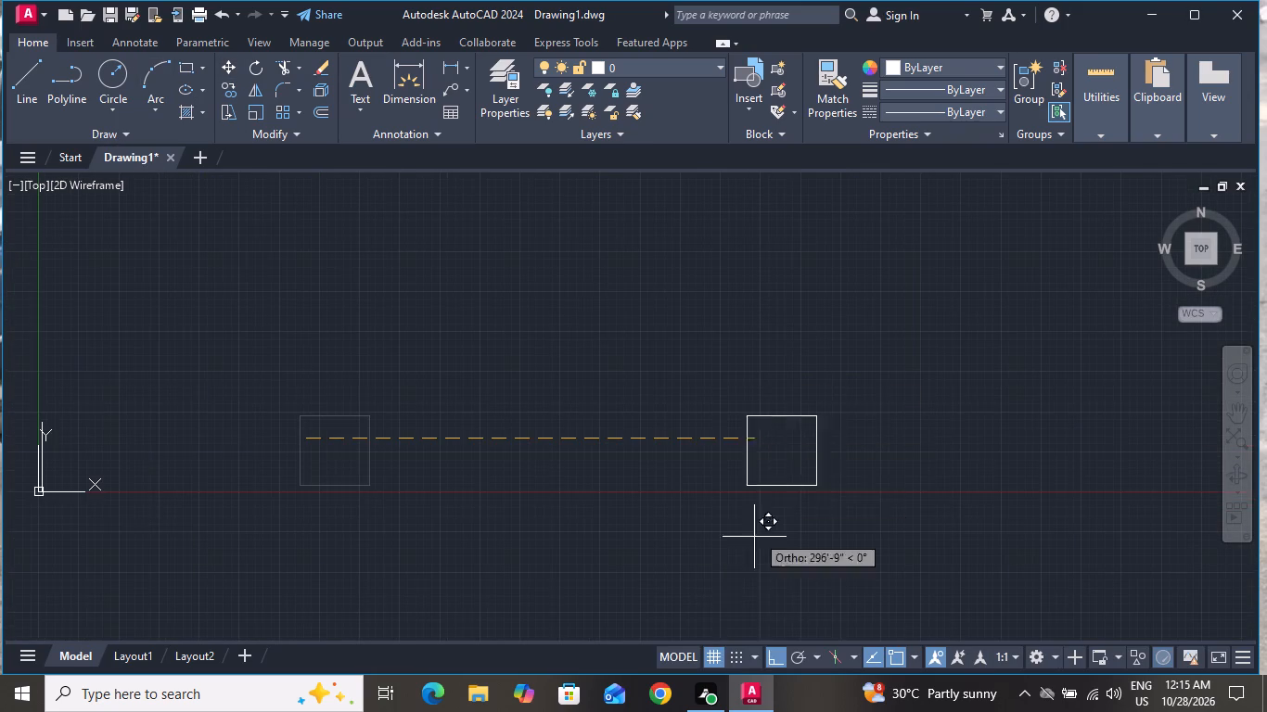
left_click(781, 648)
scroll(750, 468, "down", 2)
scroll(794, 297, "up", 3)
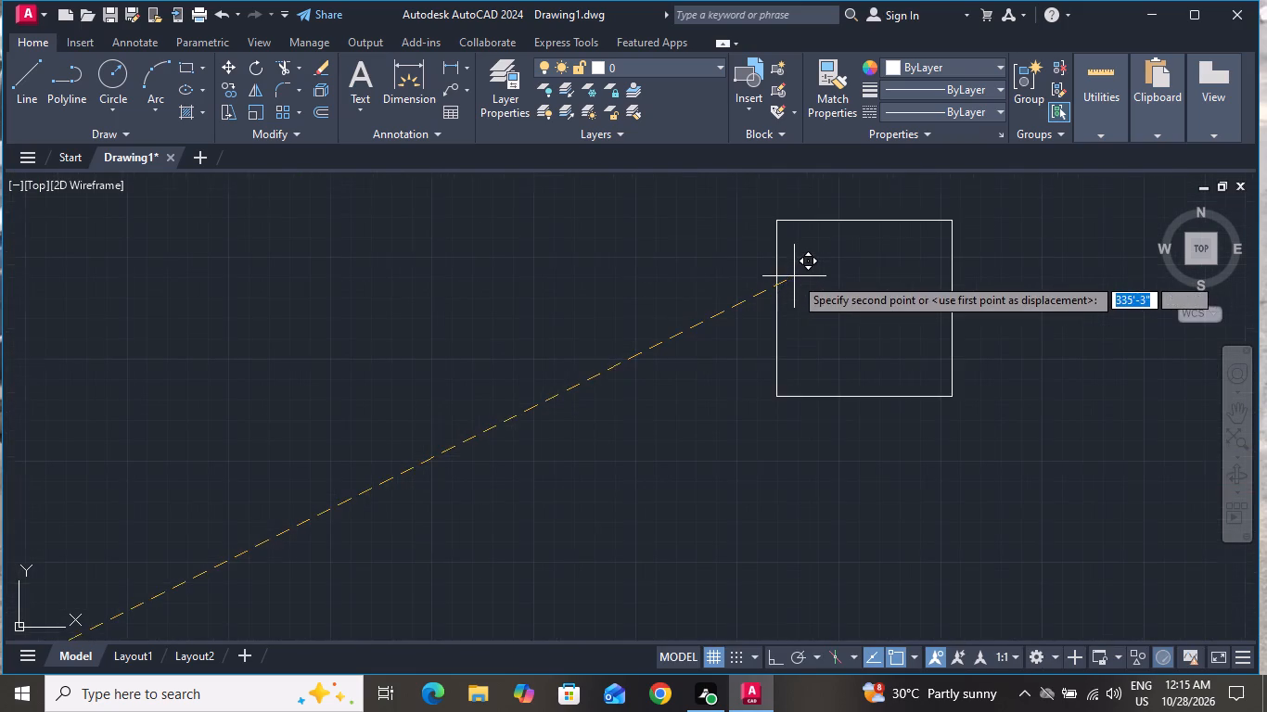
left_click(562, 316)
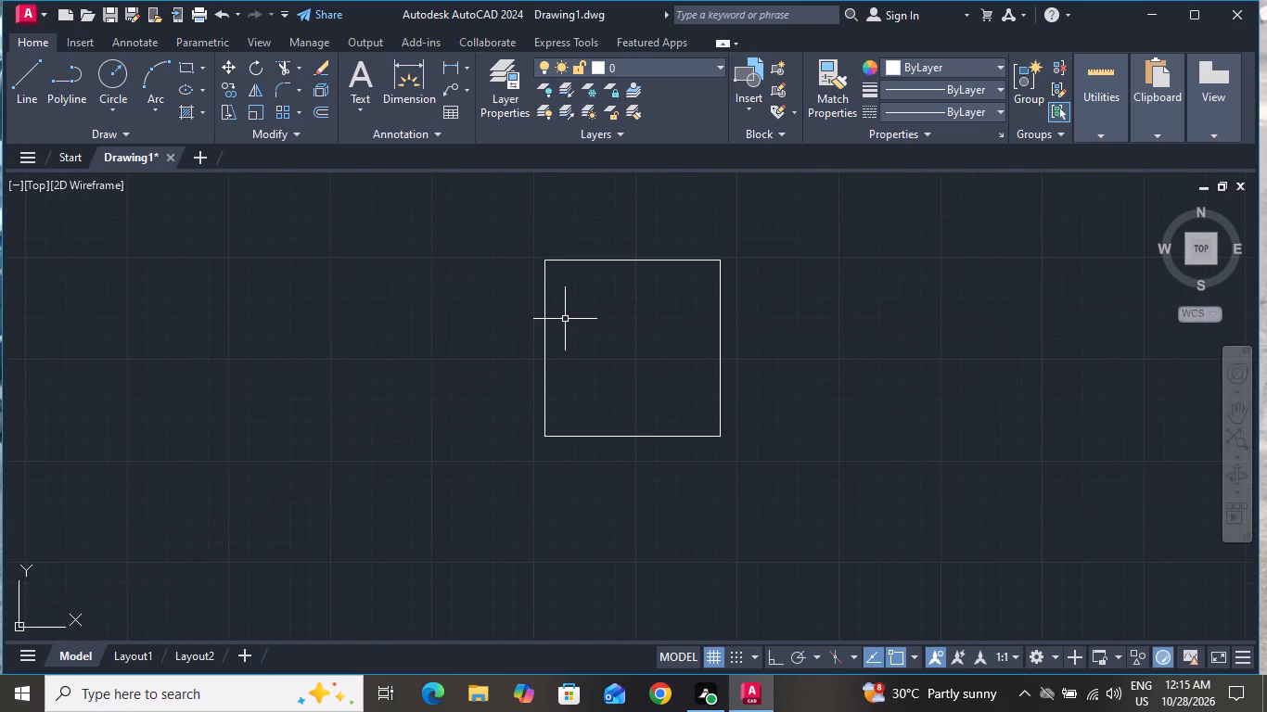
Offset all four sides of the 45' square 9" inward to form the outer wall thickness.
type("O 9")
key("shift+quotedbl")
key("Return")
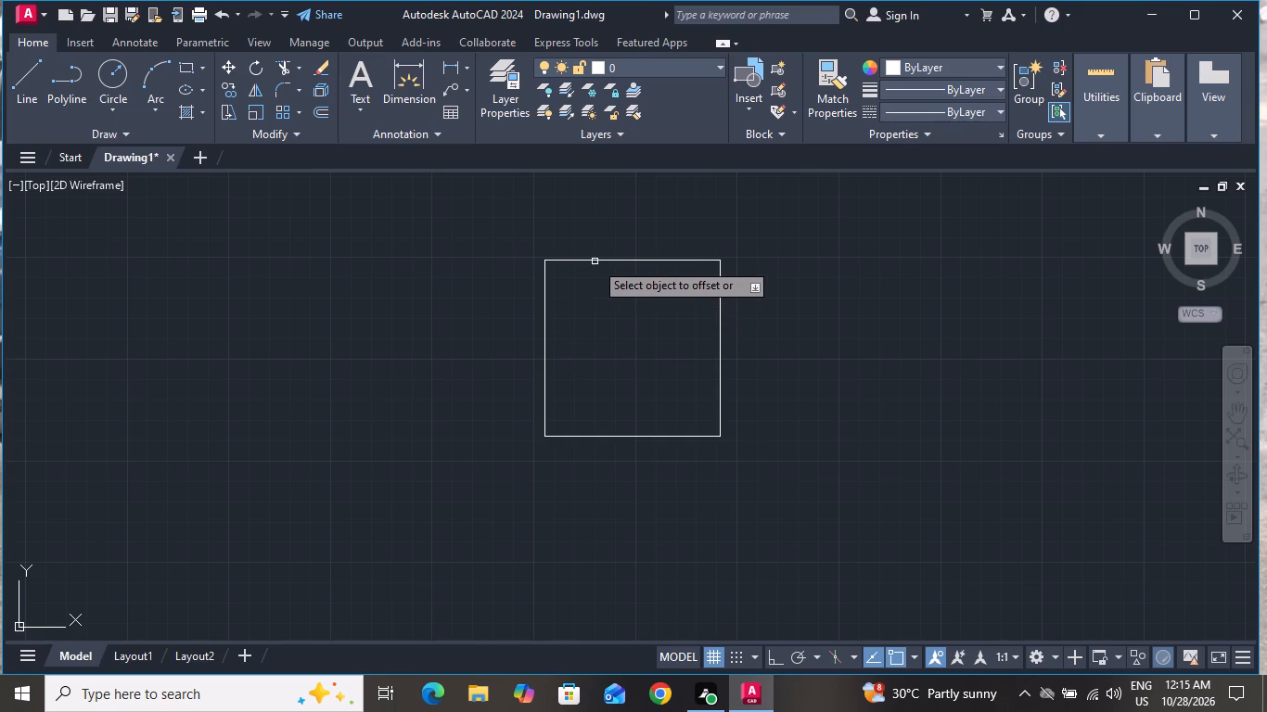
left_click(595, 259)
left_click(603, 326)
left_click(544, 309)
left_click(634, 312)
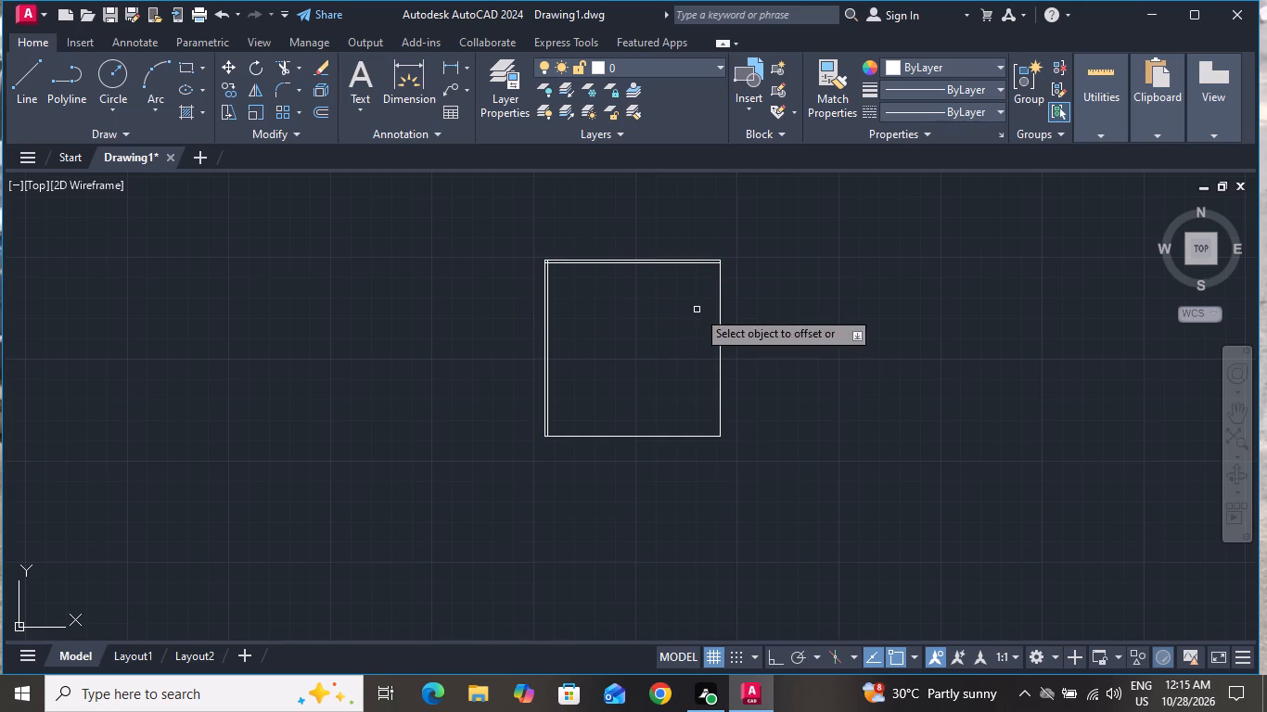
left_click(721, 301)
left_click(654, 333)
left_click(672, 436)
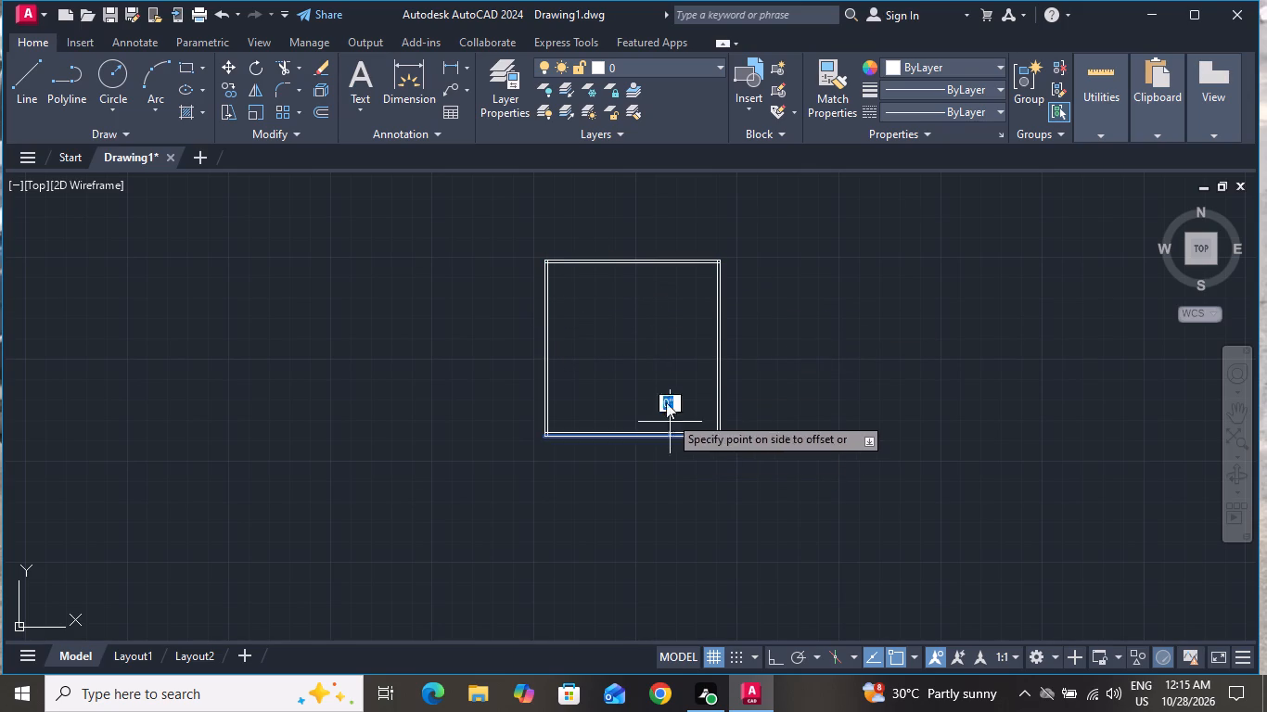
left_click(665, 389)
right_click(654, 350)
left_click(684, 386)
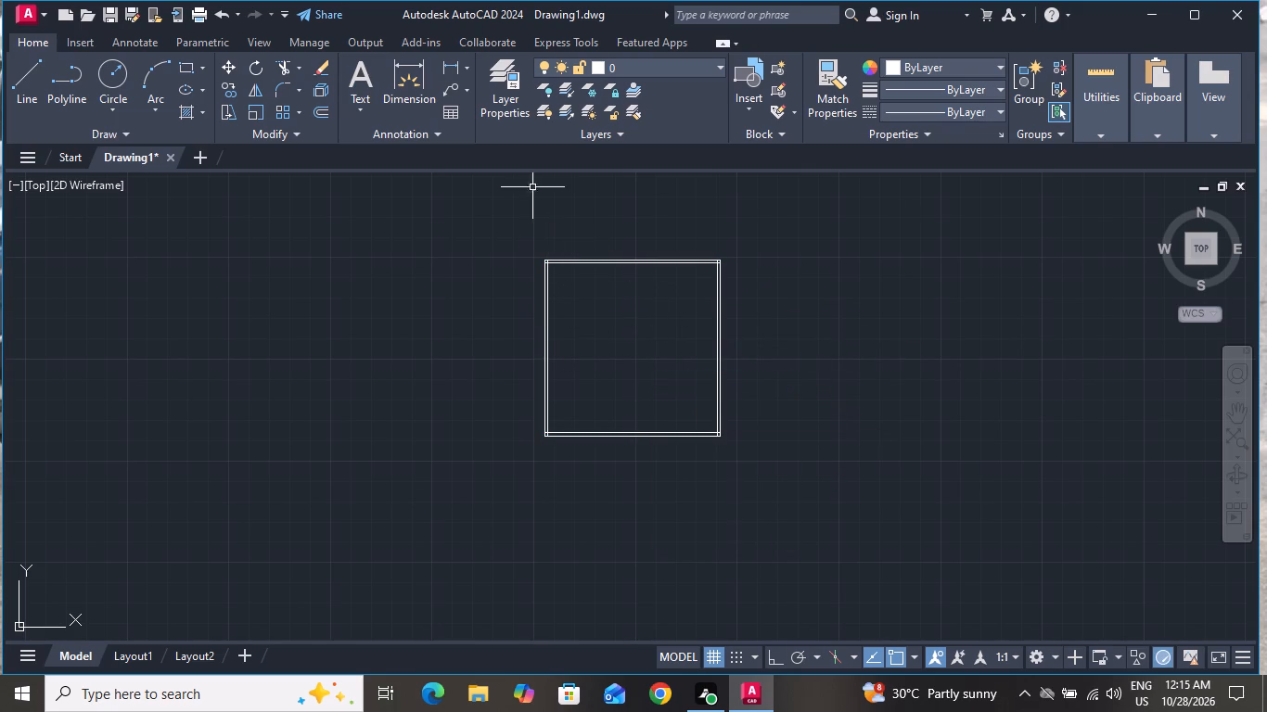
Trim the overlapping ends of the inner lines at the square's upper-left corner.
left_click(285, 65)
scroll(539, 261, "up", 8)
left_click(579, 280)
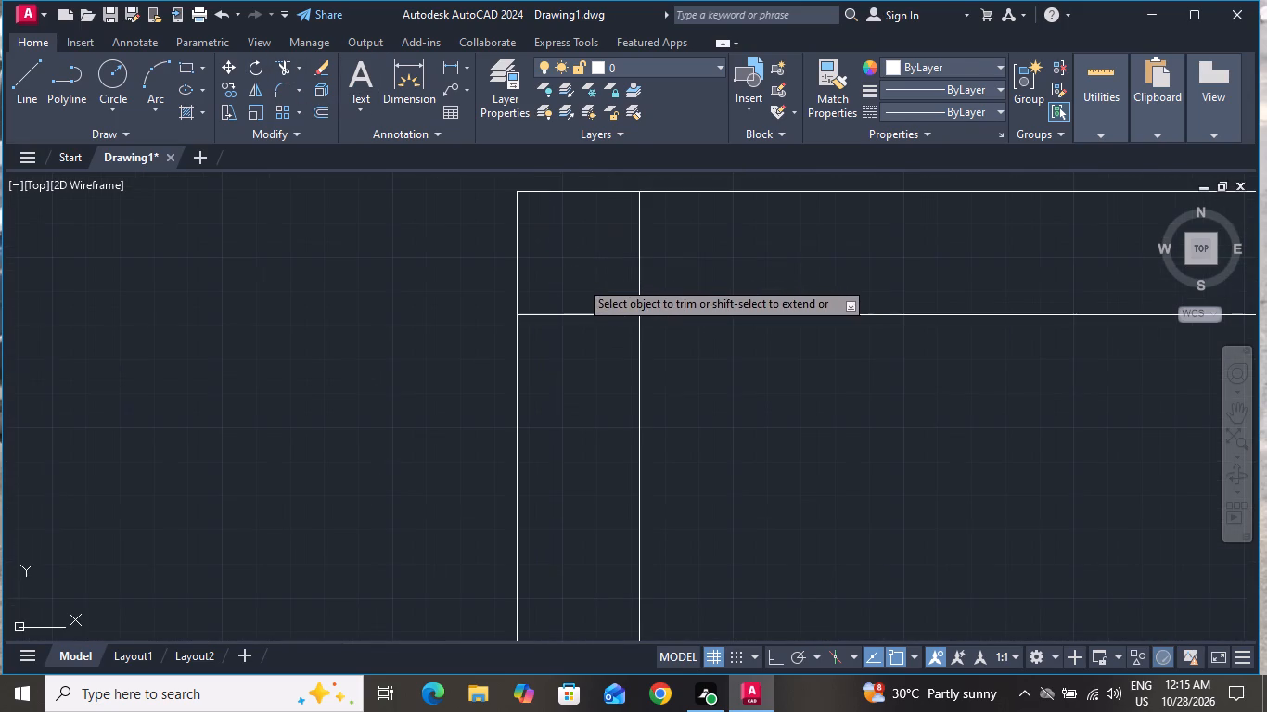
left_click(584, 357)
left_click(592, 277)
left_click(776, 235)
Trim the overlapping ends of the inner lines at the square's upper-right corner.
scroll(541, 260, "down", 5)
scroll(416, 293, "down", 2)
scroll(734, 282, "up", 3)
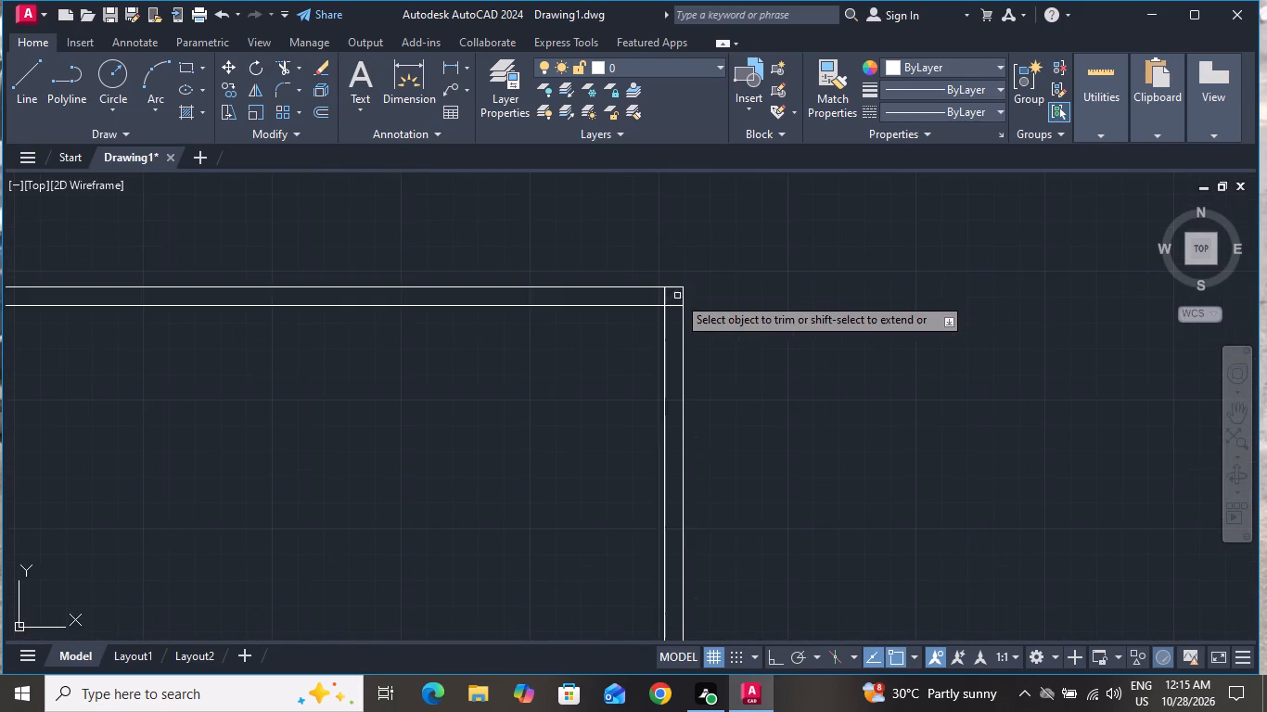
scroll(668, 299, "up", 5)
left_click(647, 272)
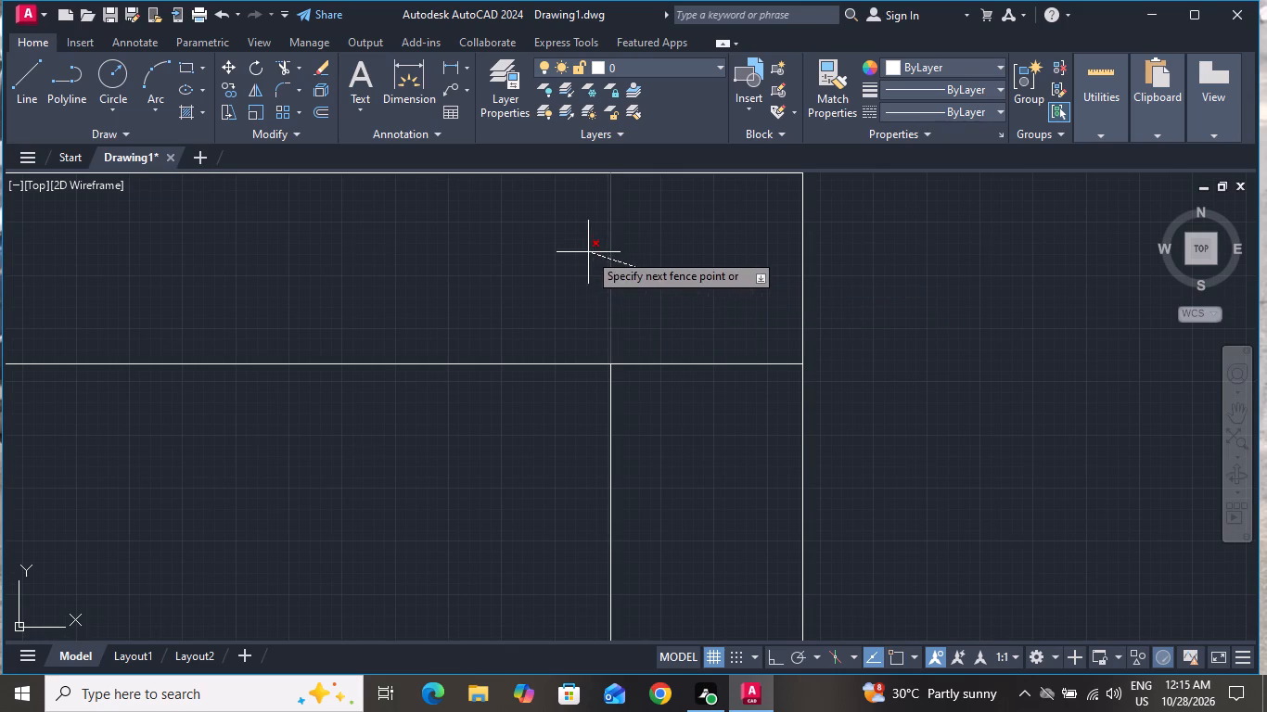
left_click(588, 250)
left_click(683, 288)
left_click(689, 404)
Trim the overlapping ends of the inner lines at the square's lower-right corner.
scroll(754, 302, "down", 3)
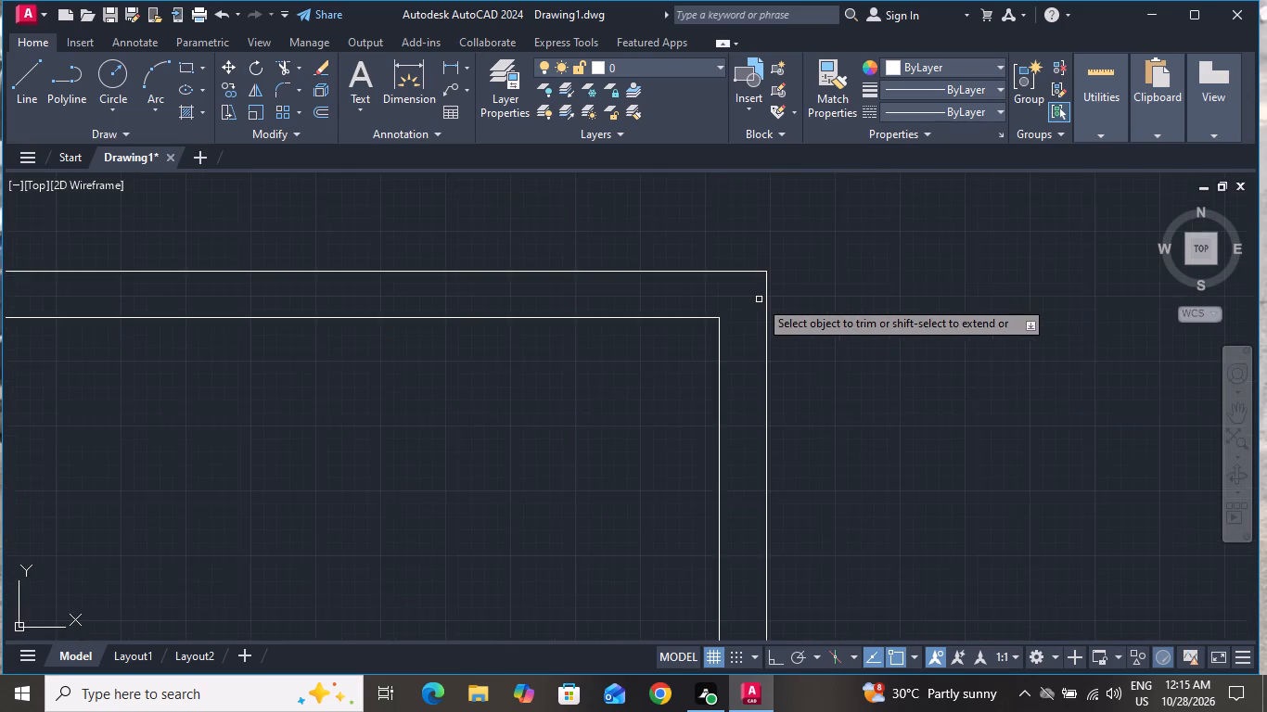
scroll(759, 299, "down", 5)
scroll(778, 584, "up", 2)
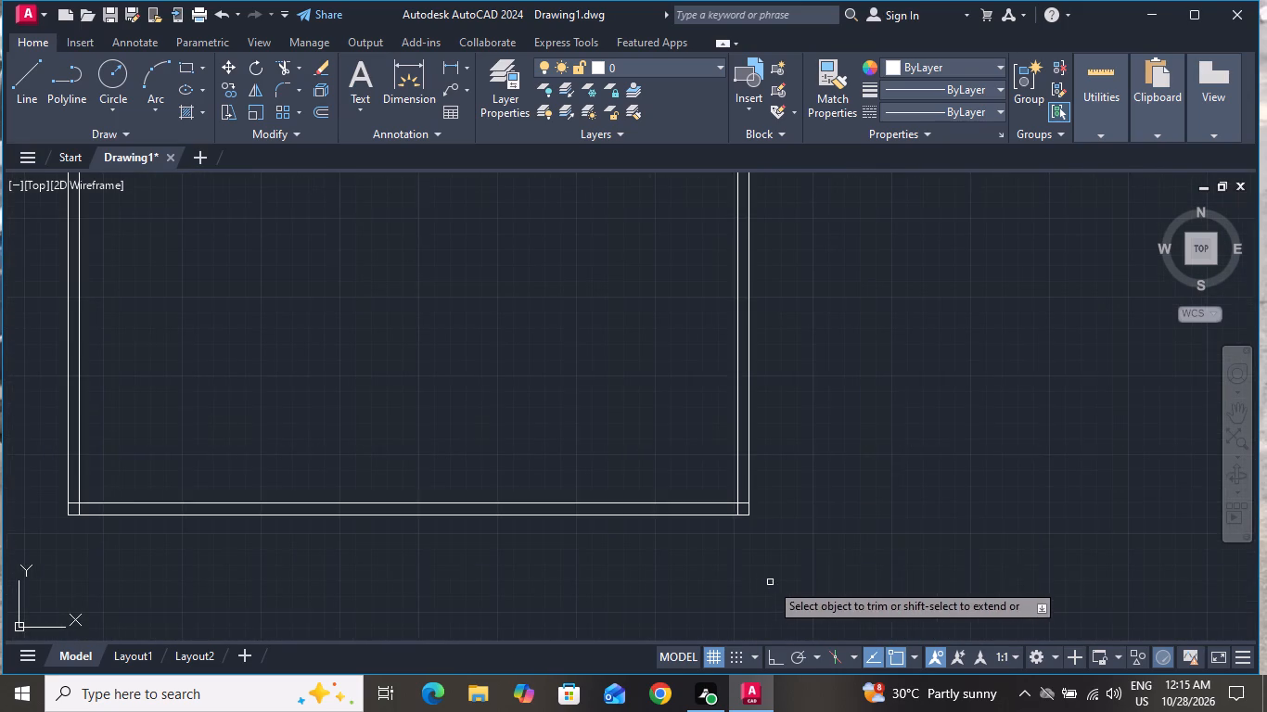
scroll(710, 512, "up", 2)
scroll(790, 502, "up", 2)
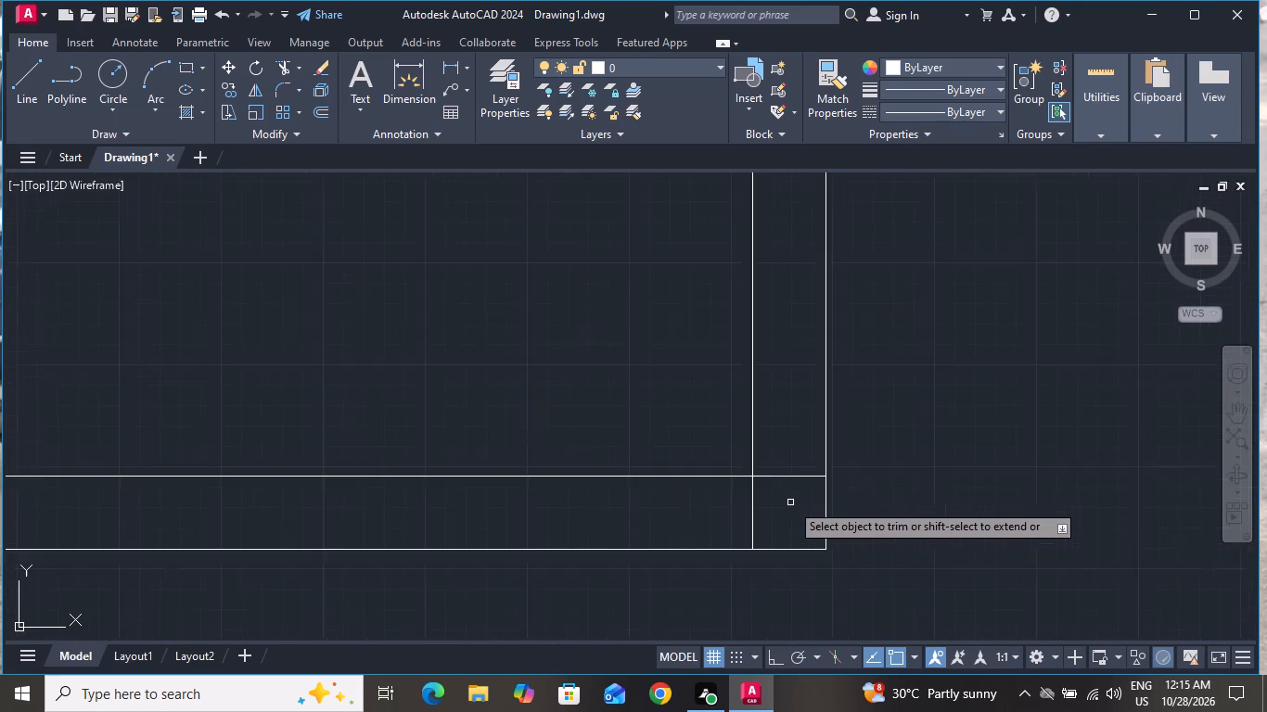
scroll(790, 502, "up", 1)
left_click(788, 499)
left_click(778, 431)
left_click(766, 488)
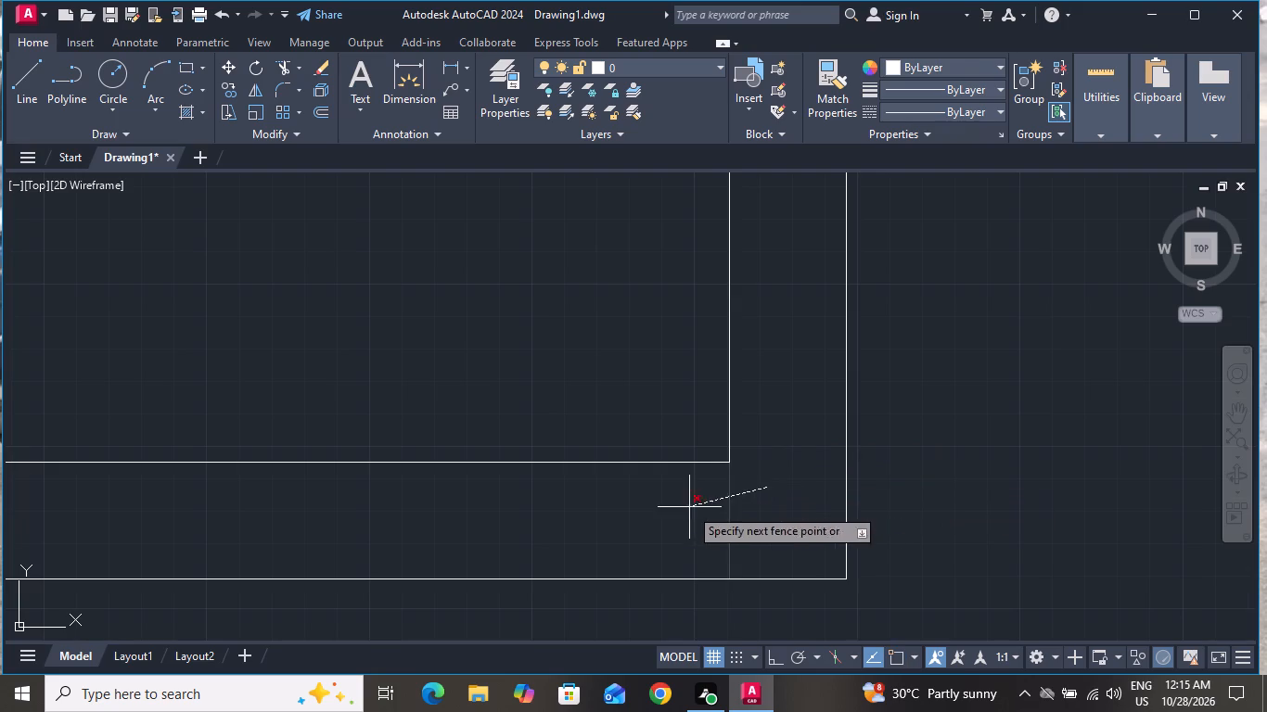
left_click(689, 505)
Trim the overlapping ends of the inner lines at the square's lower-left corner and finish trimming.
scroll(1021, 516, "down", 8)
scroll(866, 522, "up", 2)
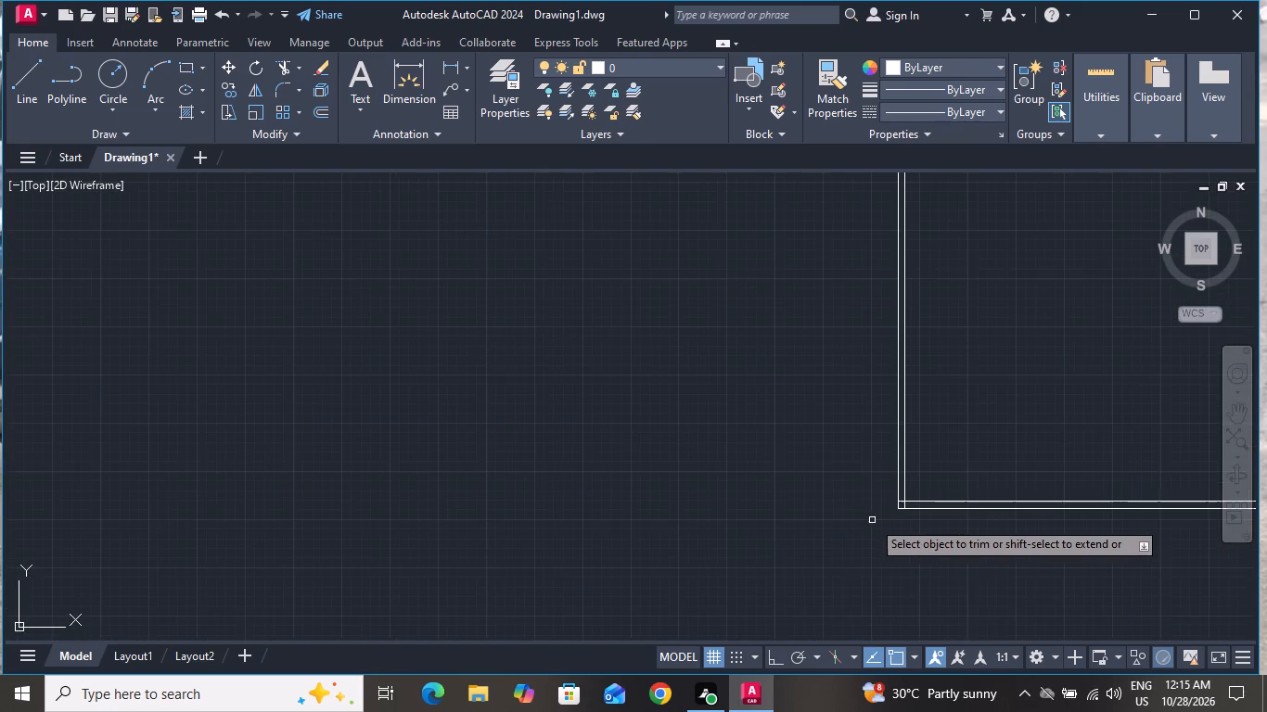
scroll(894, 509, "up", 8)
left_click(902, 458)
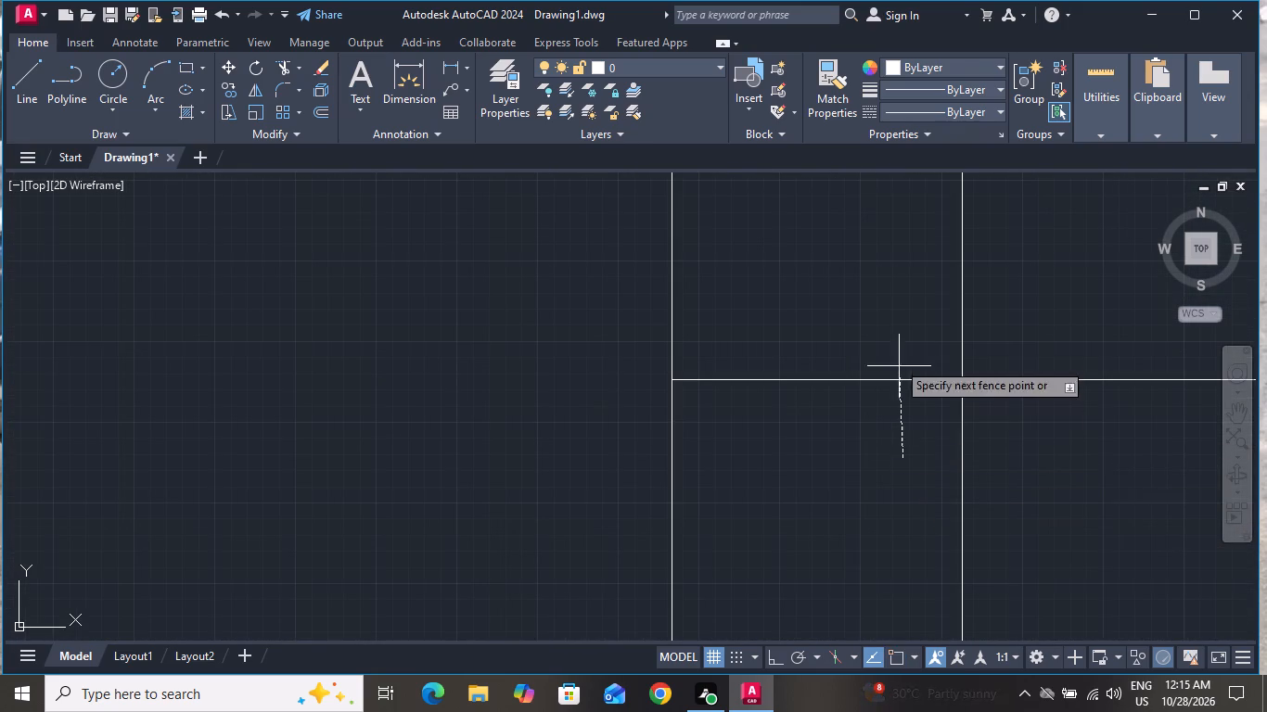
left_click(895, 320)
left_click(886, 472)
left_click(1100, 446)
scroll(588, 493, "down", 3)
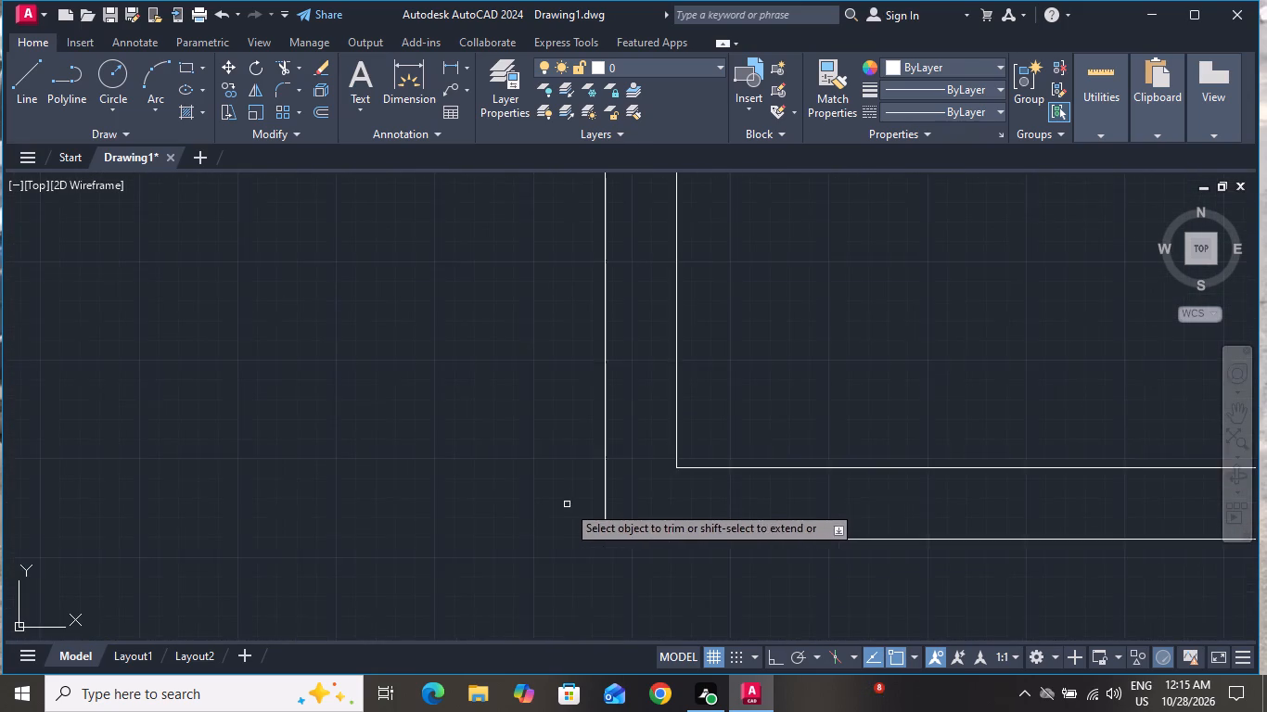
scroll(557, 504, "down", 7)
right_click(616, 435)
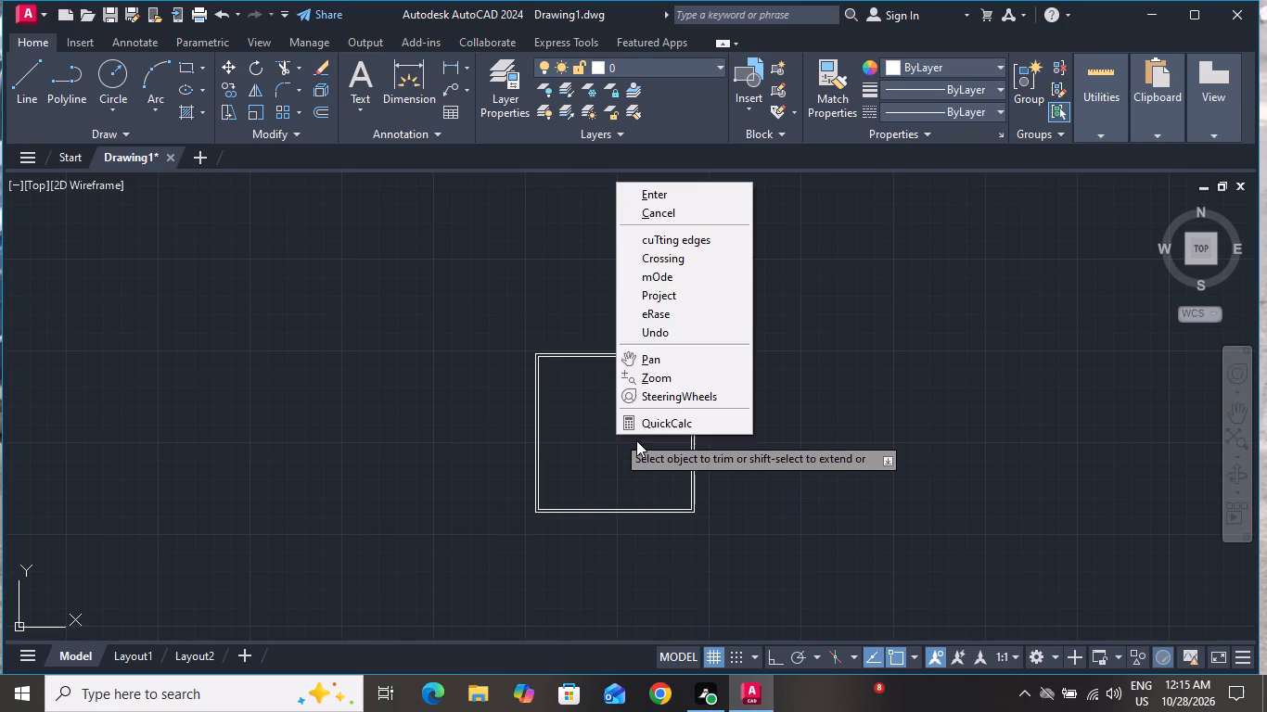
left_click(663, 195)
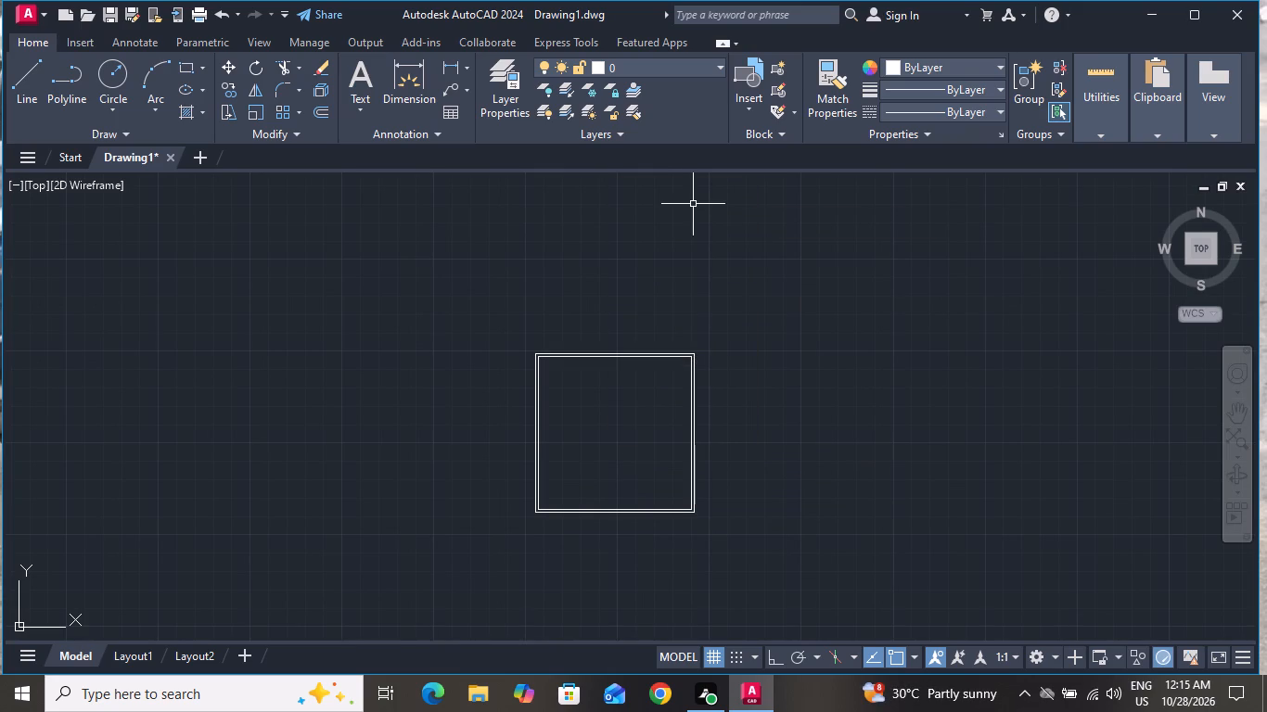
Using Offset with the Through option, offset the inner left wall line about 13' right and the inner top line about 13' down.
key("o")
key("space")
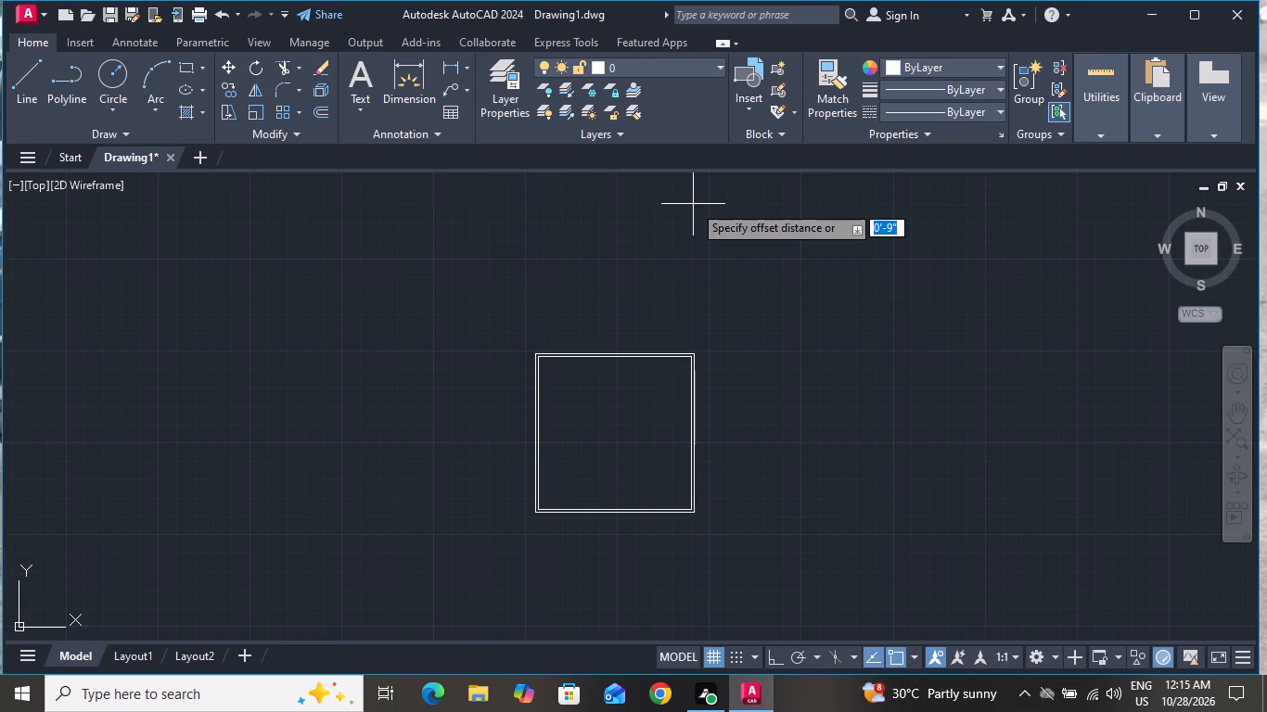
type("T")
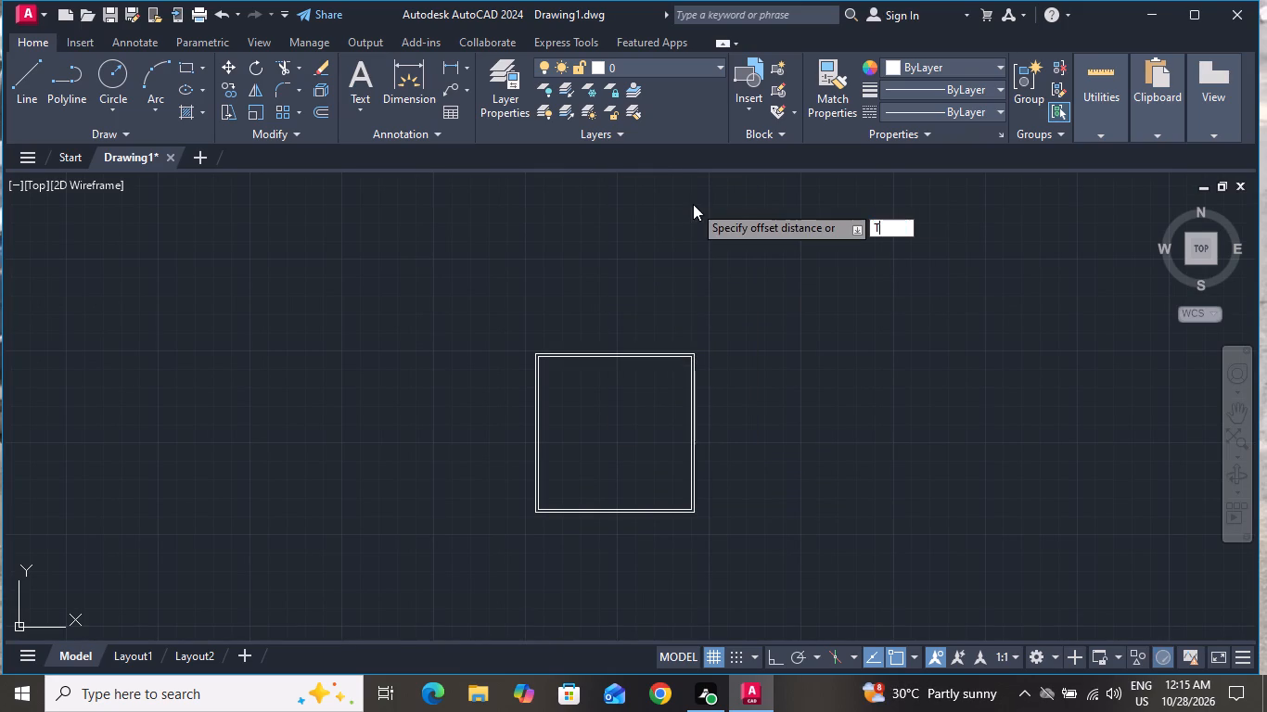
key("space")
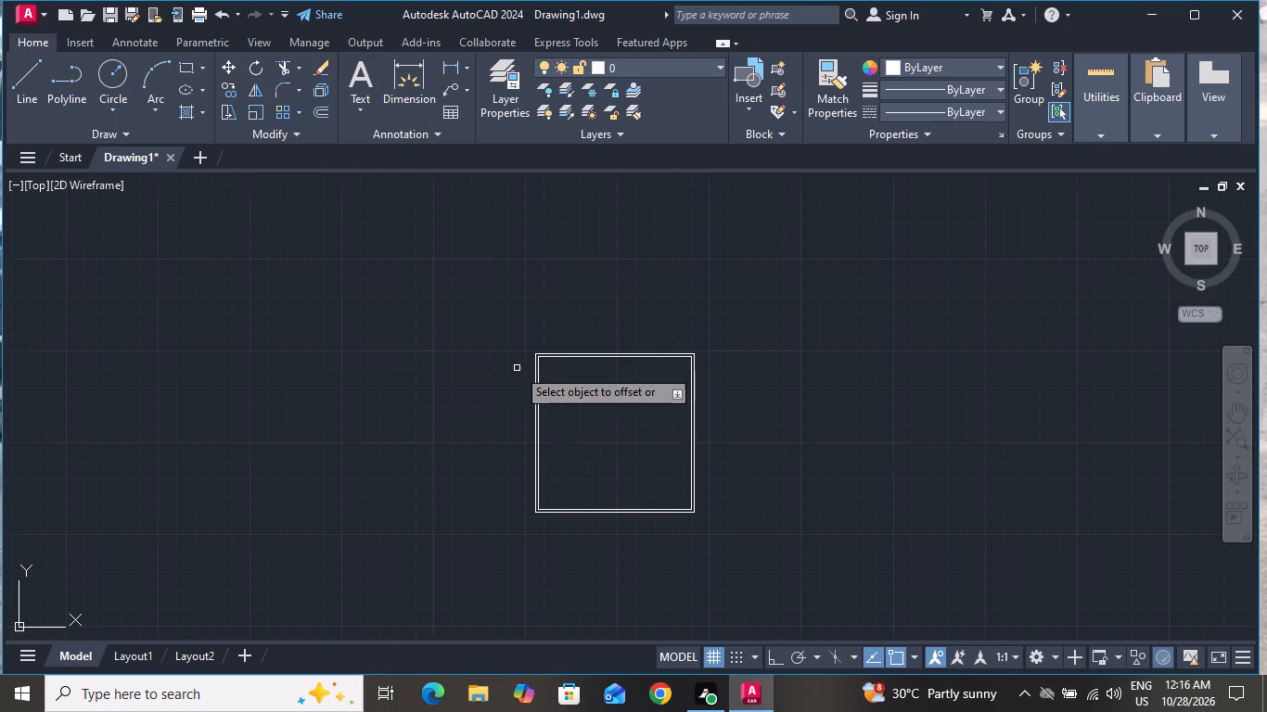
scroll(517, 368, "up", 3)
left_click(567, 382)
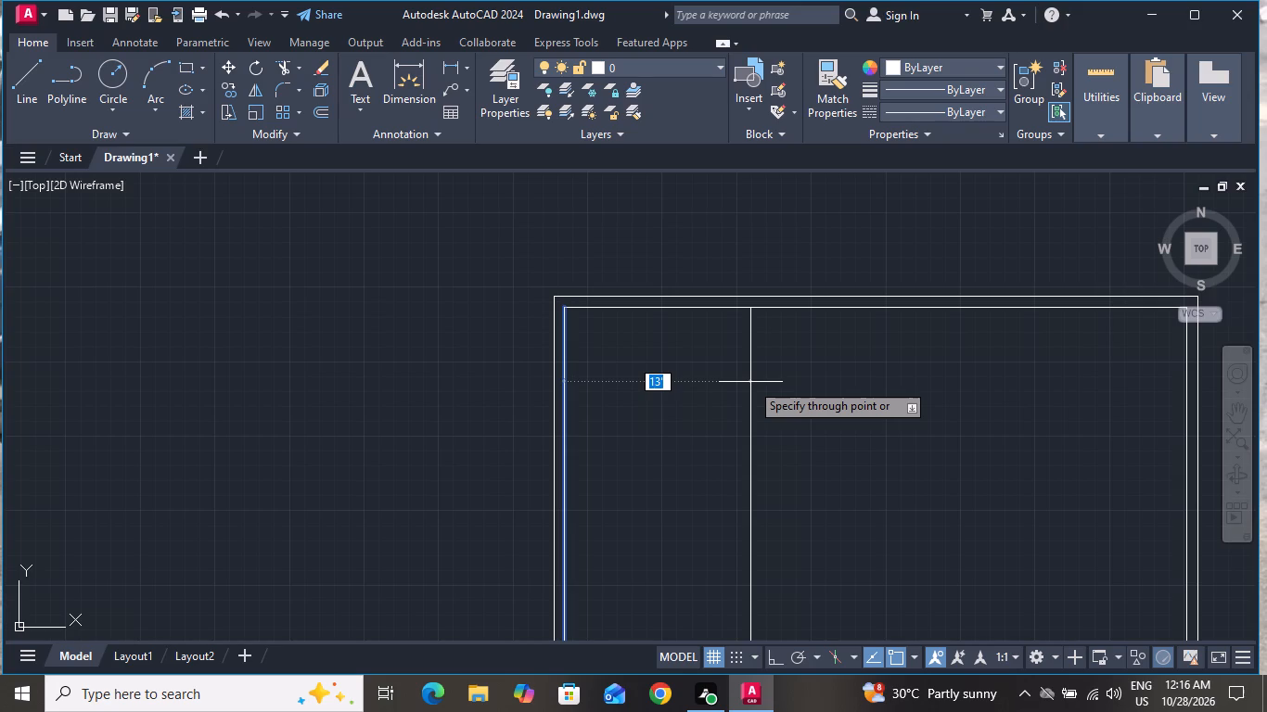
left_click(750, 380)
left_click(735, 308)
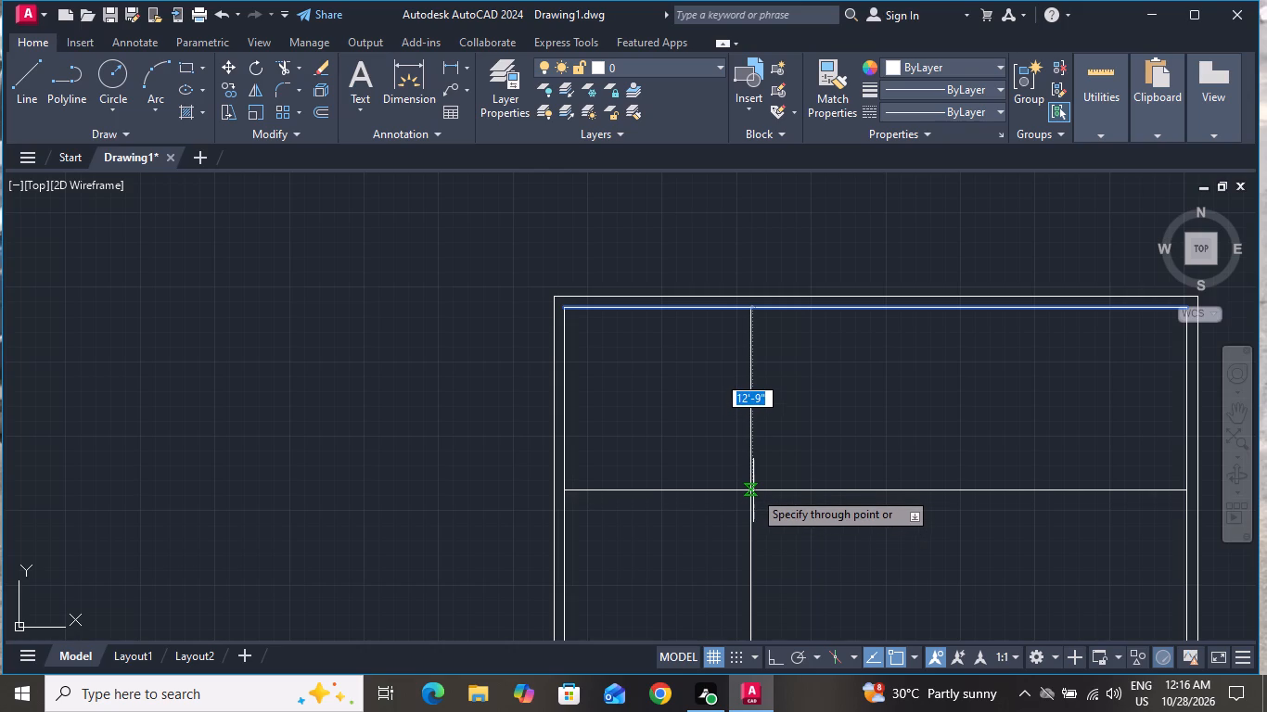
left_click(754, 492)
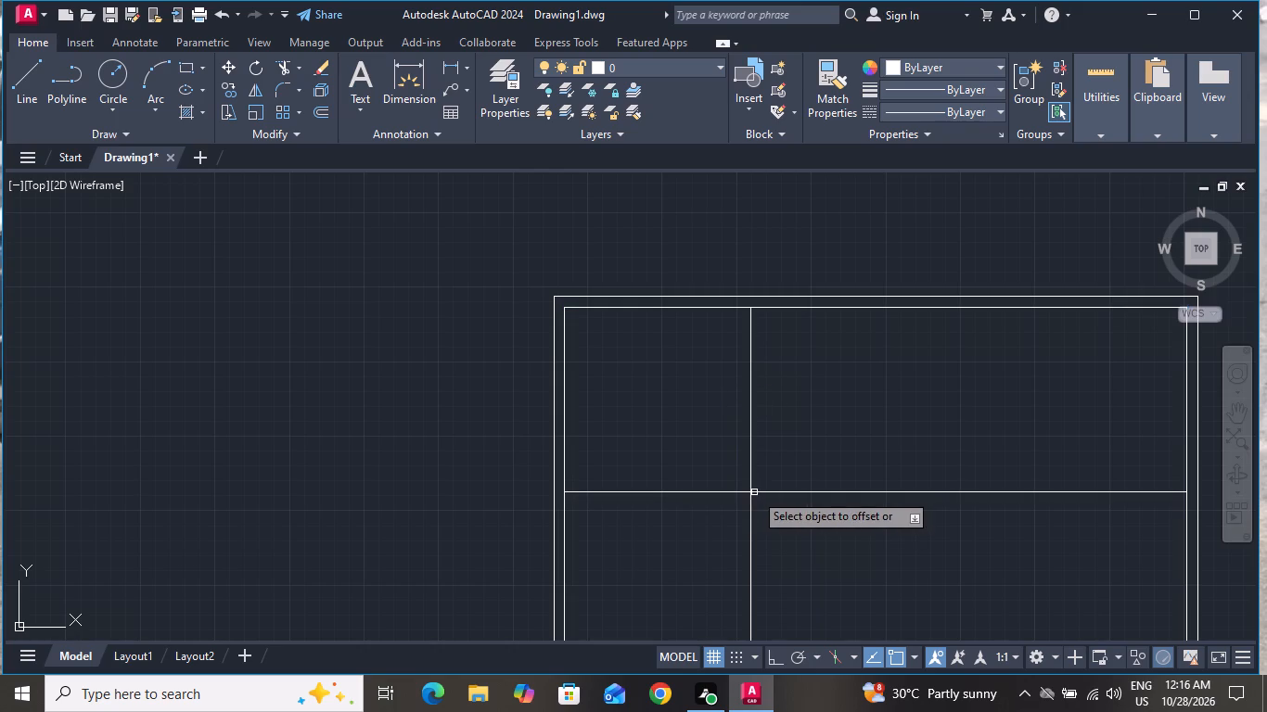
Offset the new horizontal partition line 9" downward and the new vertical partition line 9" to the right.
left_click(682, 494)
key("9")
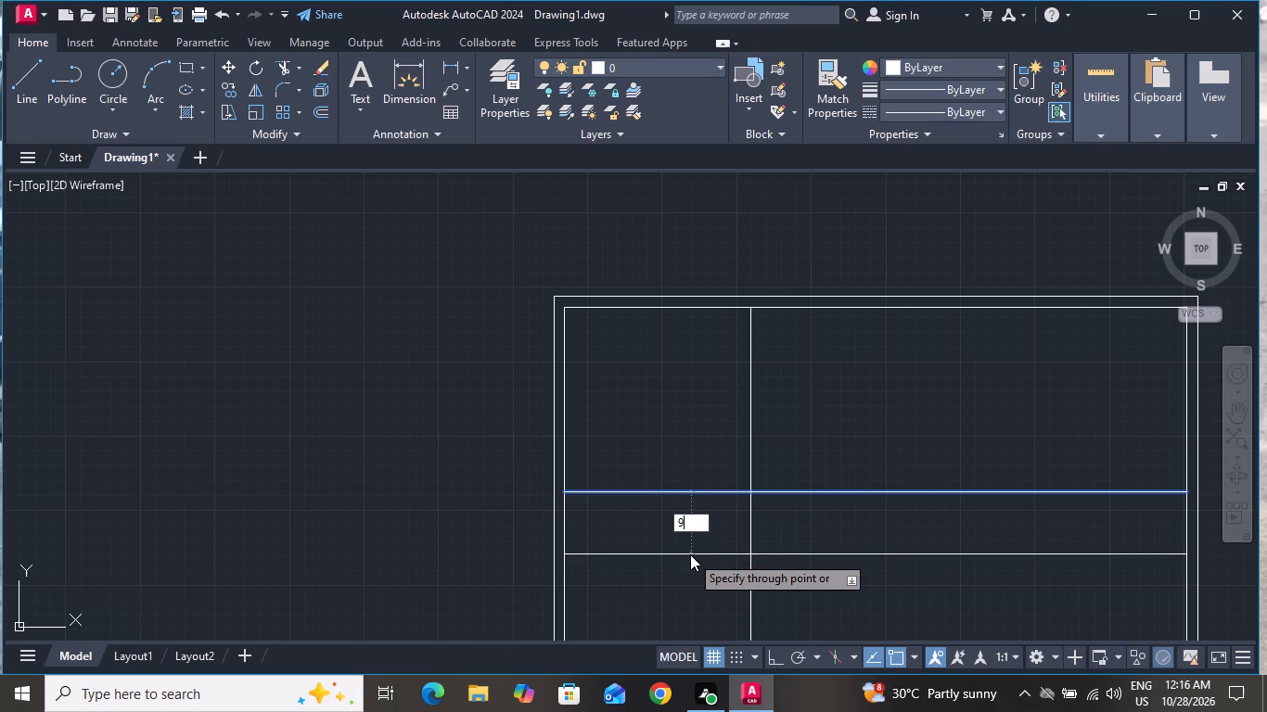
key("shift+quotedbl")
key("Return")
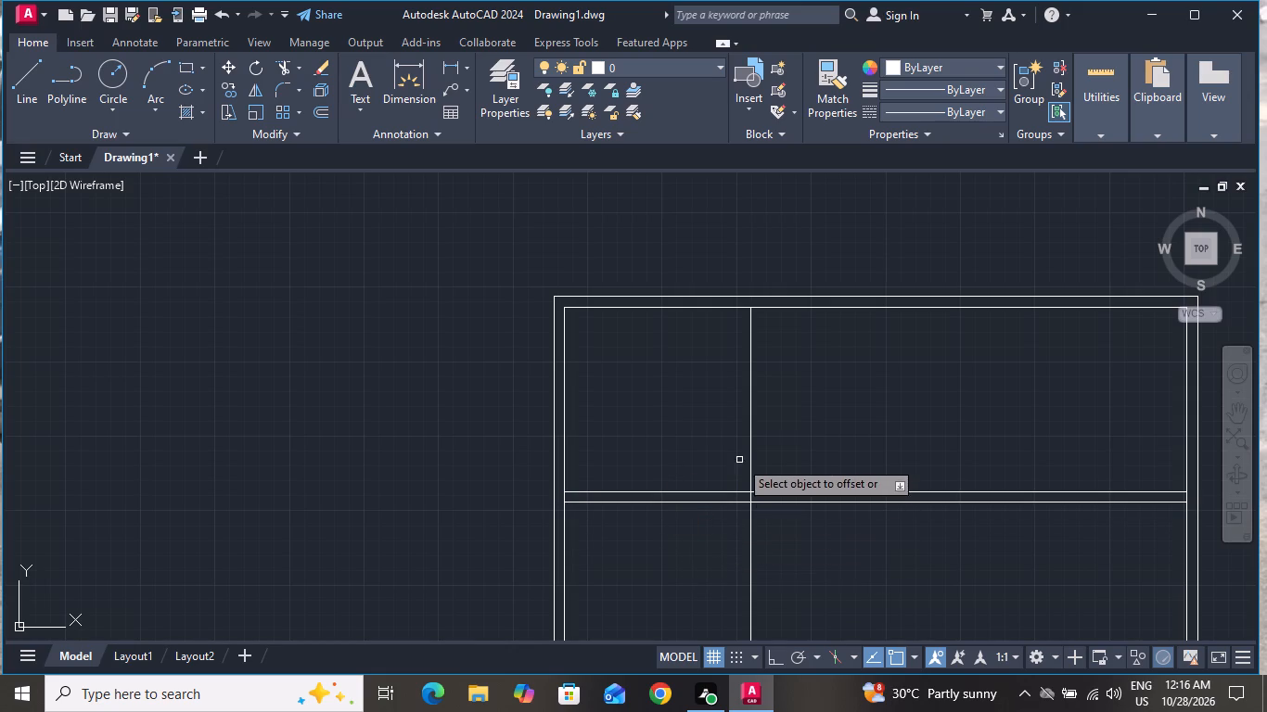
left_click(746, 421)
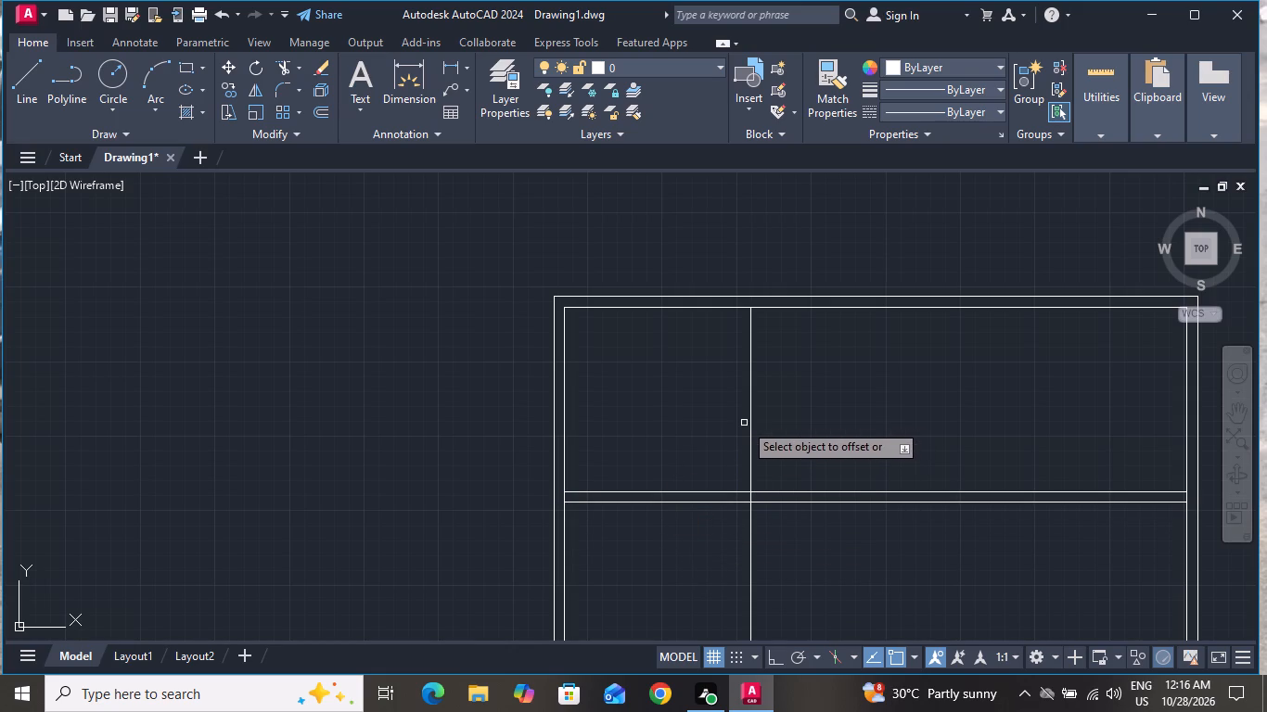
left_click(750, 419)
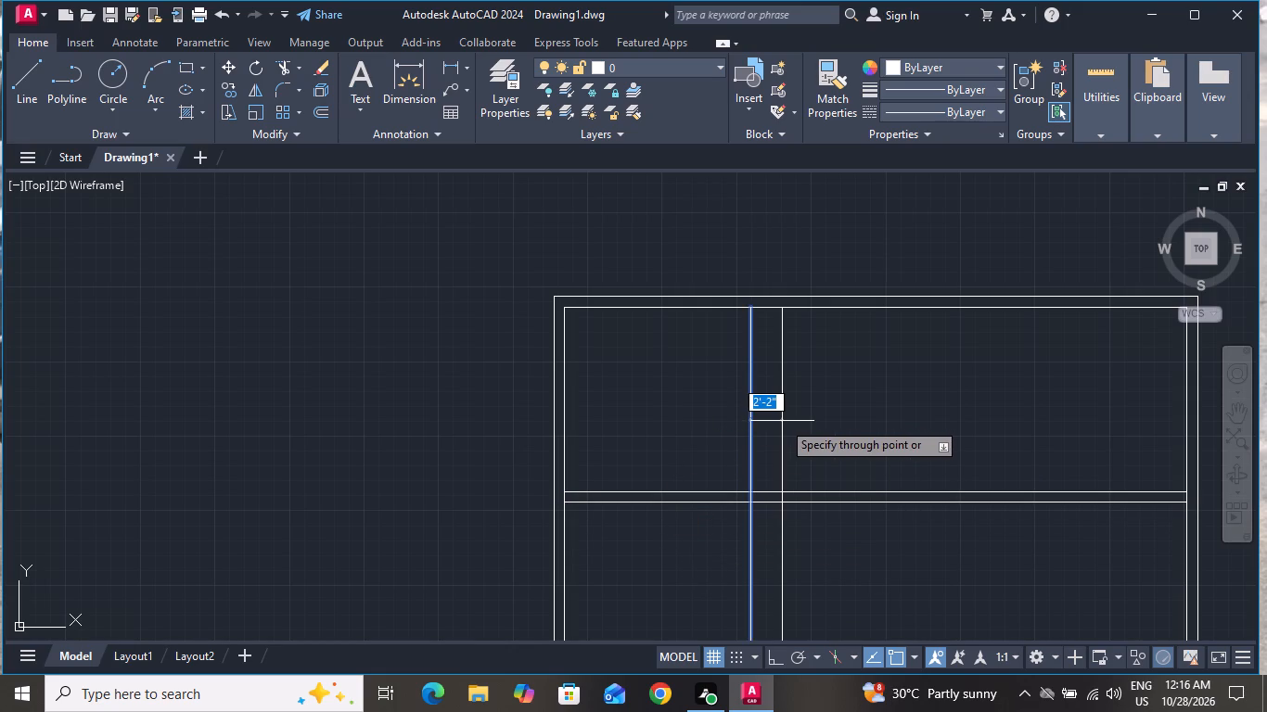
key("9")
key("shift+quotedbl")
key("Return")
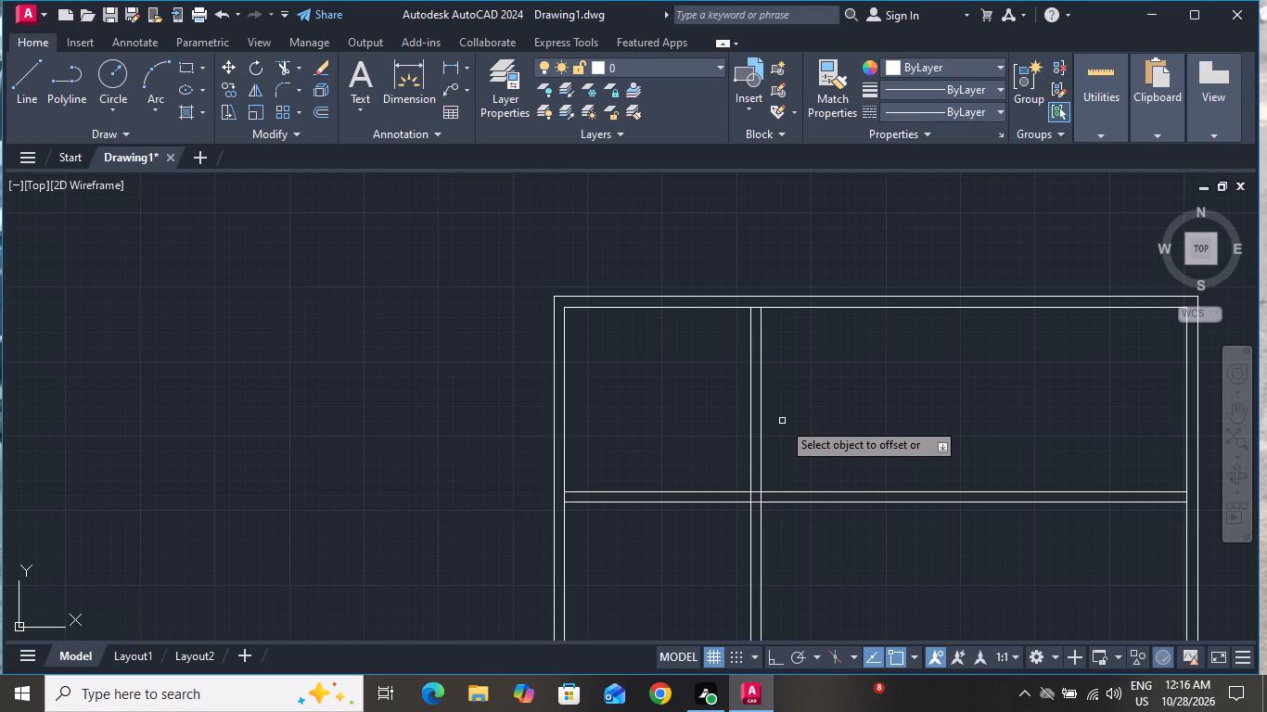
Offset the inner right wall line 13' to the left, and offset that new line 9" further left to form a partition.
scroll(782, 421, "up", 1)
scroll(778, 420, "down", 2)
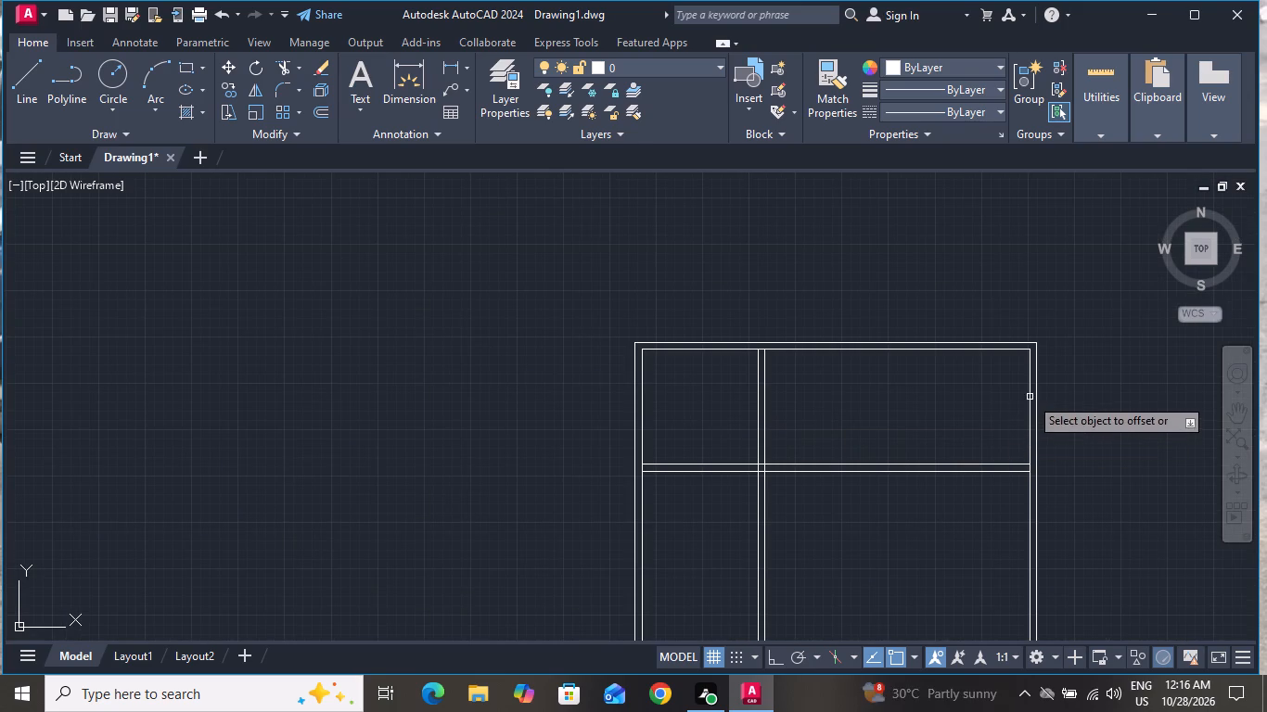
left_click(1030, 395)
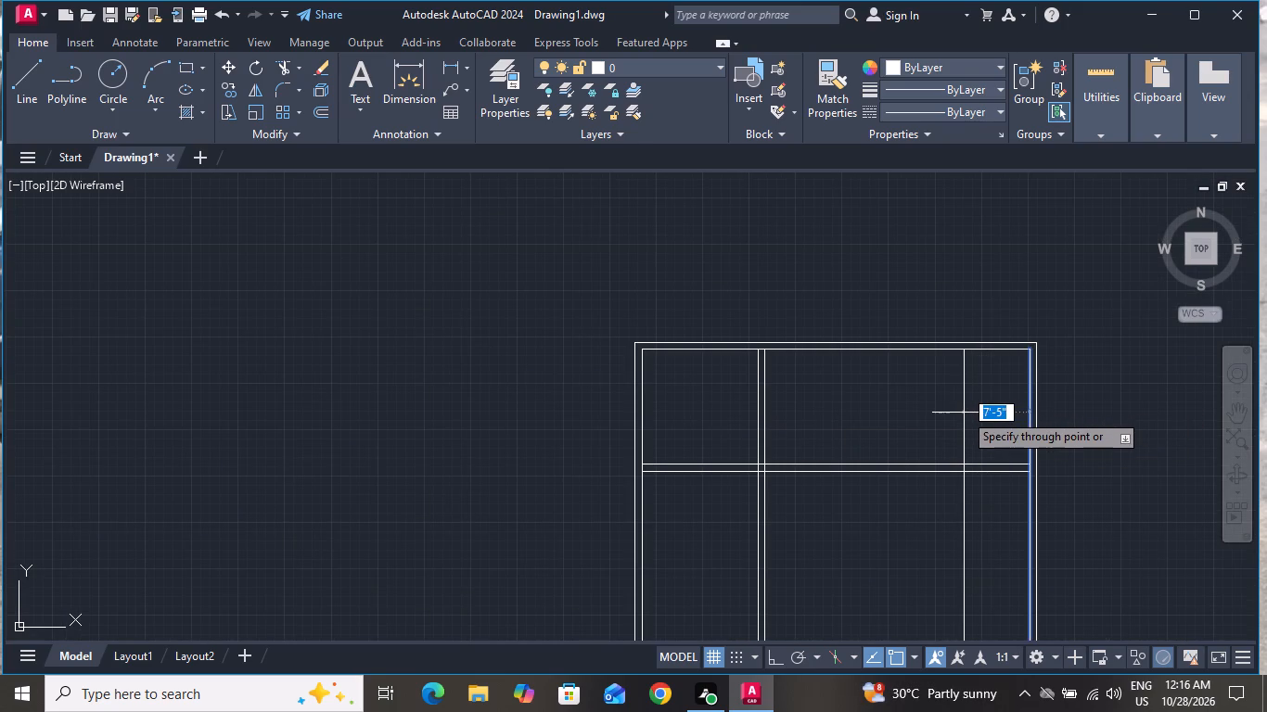
type("13'")
key("Return")
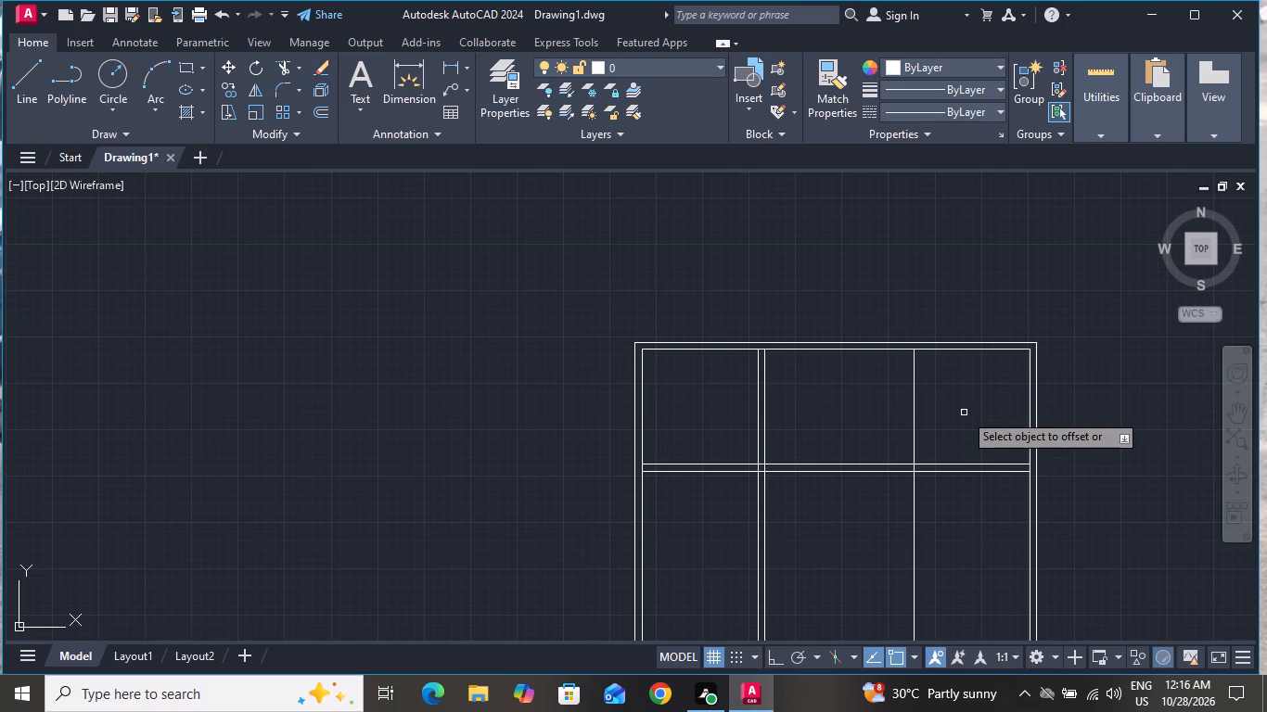
left_click(913, 419)
type("9\"")
key("Return")
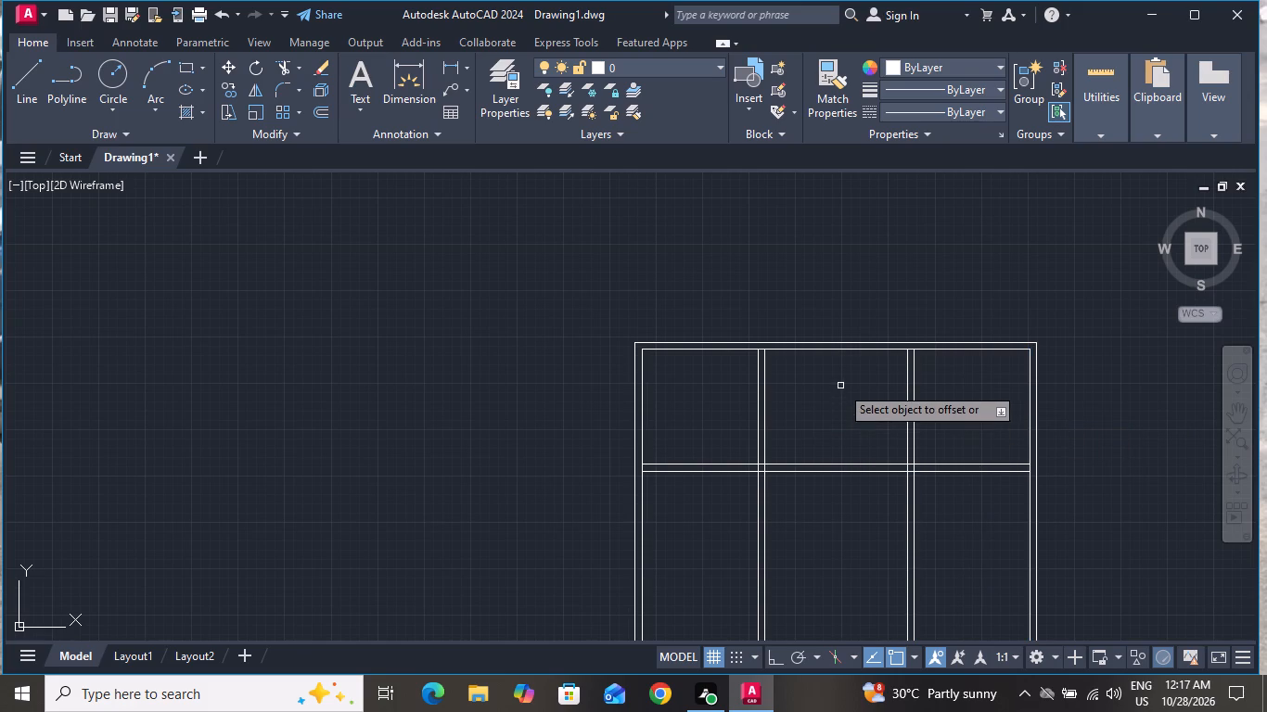
Offset the right face of the left vertical partition about 8'-6" to the right, into the middle bay.
left_click(764, 407)
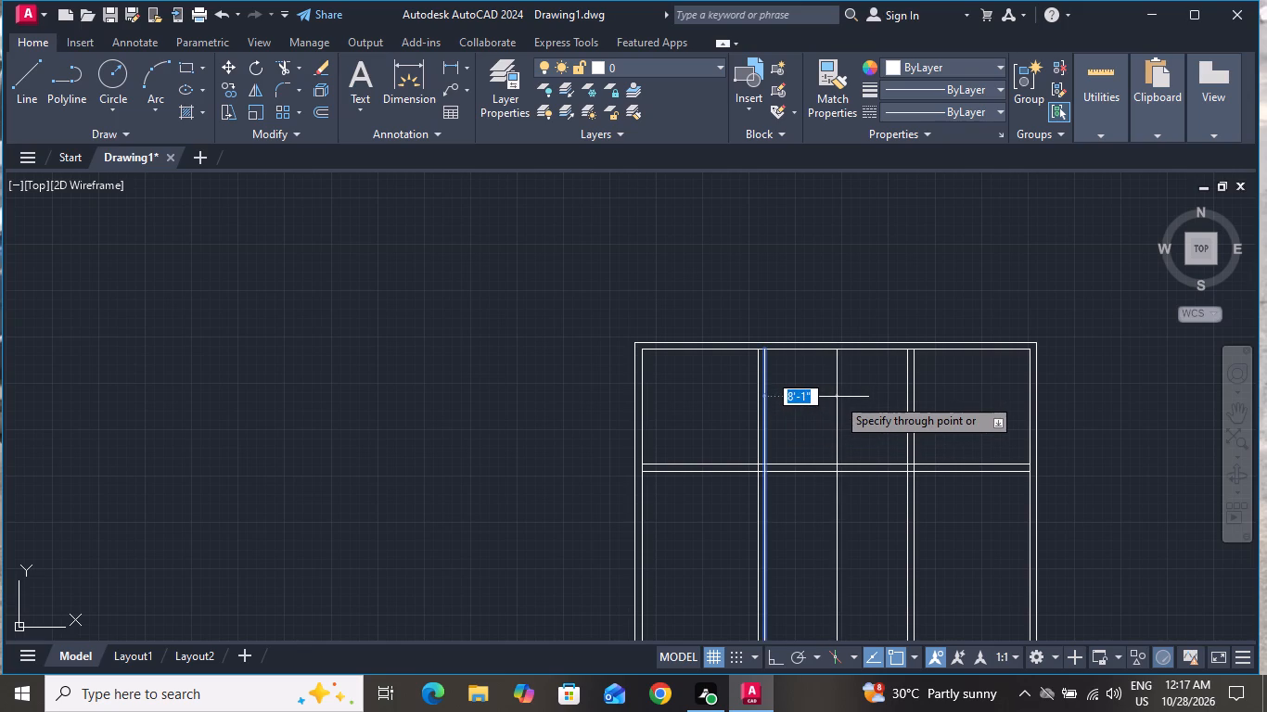
scroll(837, 397, "up", 1)
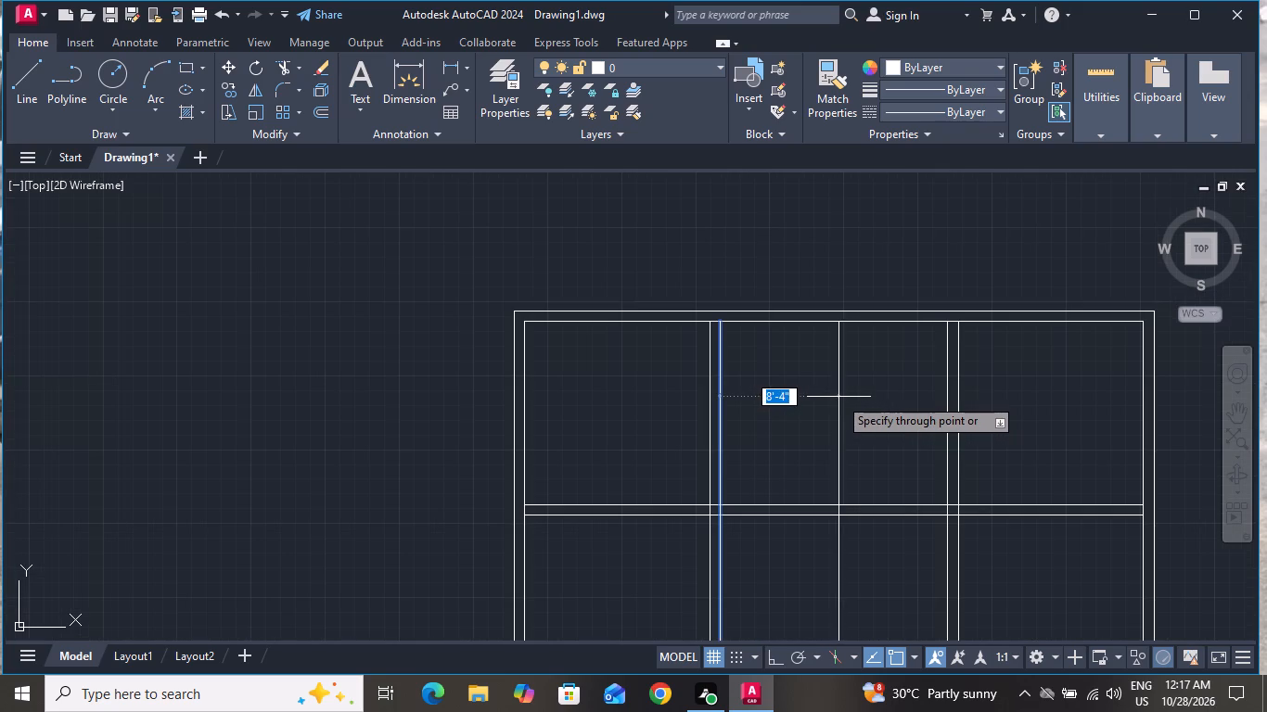
double_click(843, 397)
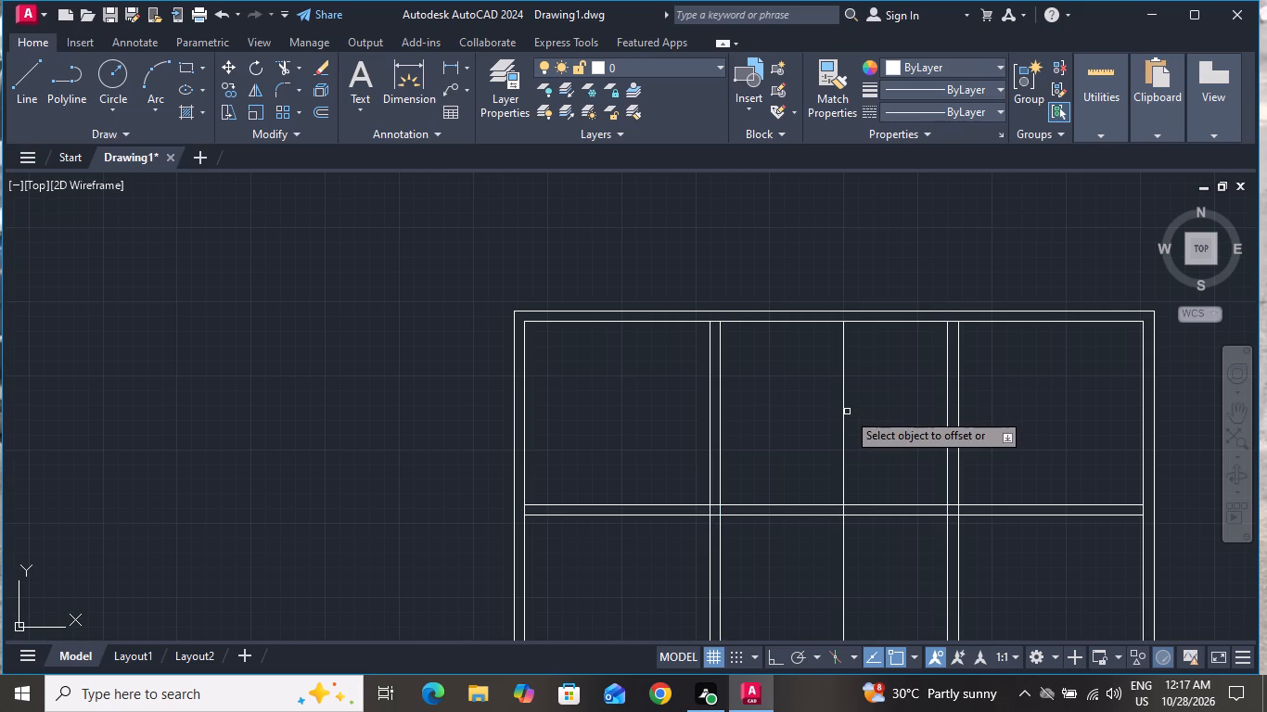
Offset the new vertical line in the middle bay 9" to the right to form a partition.
left_click(845, 415)
type("9\"")
key("Return")
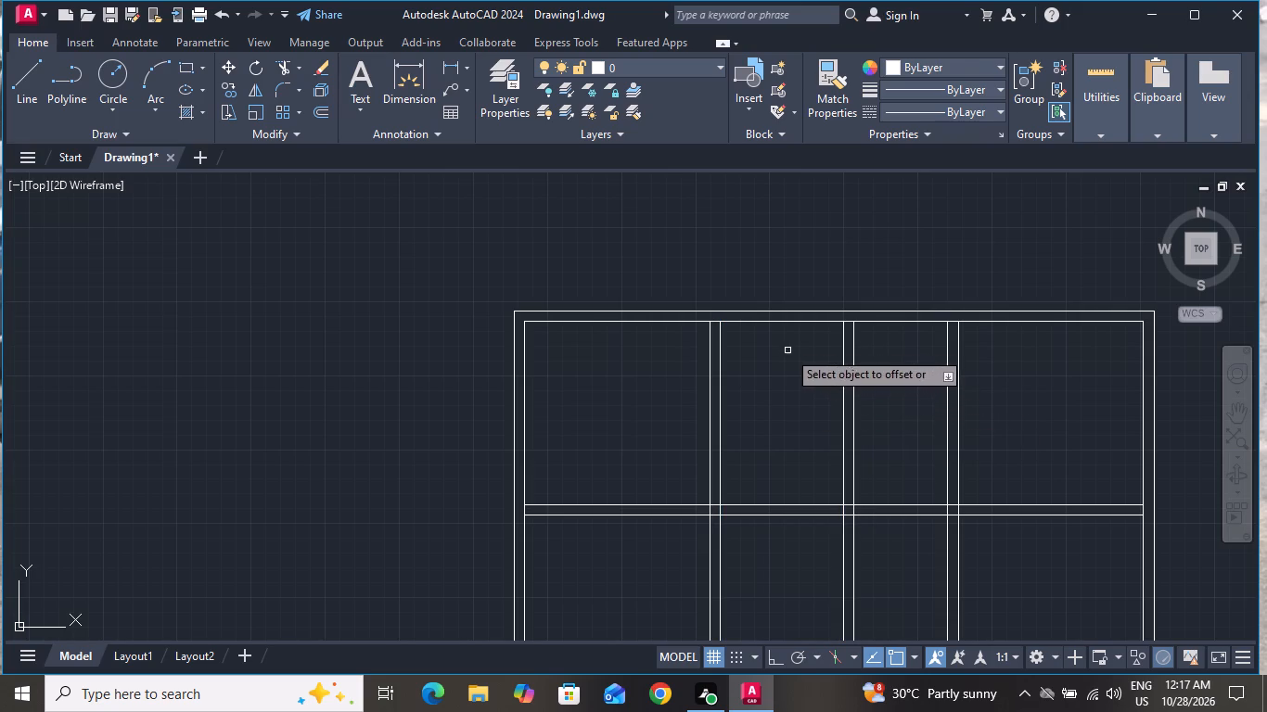
Offset the inner top wall line down about halfway to the horizontal partition, and offset that new line 9" further down to form another partition.
left_click(795, 320)
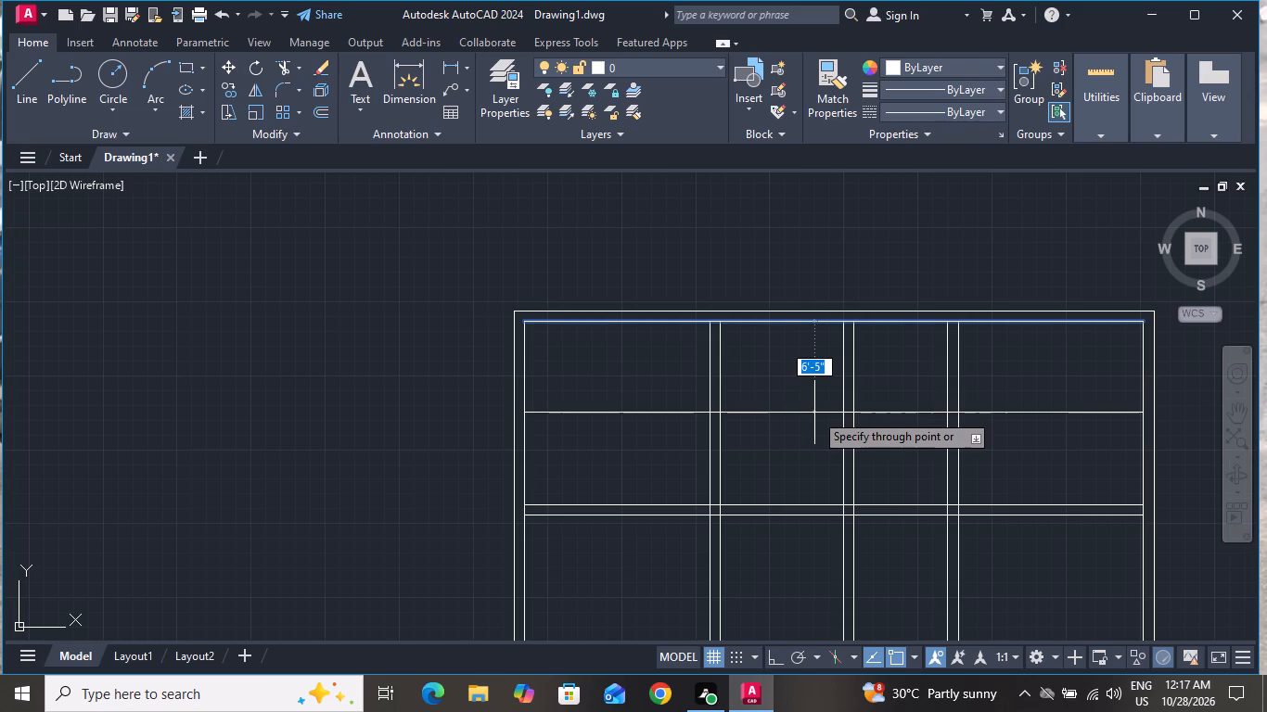
left_click(816, 418)
left_click(816, 418)
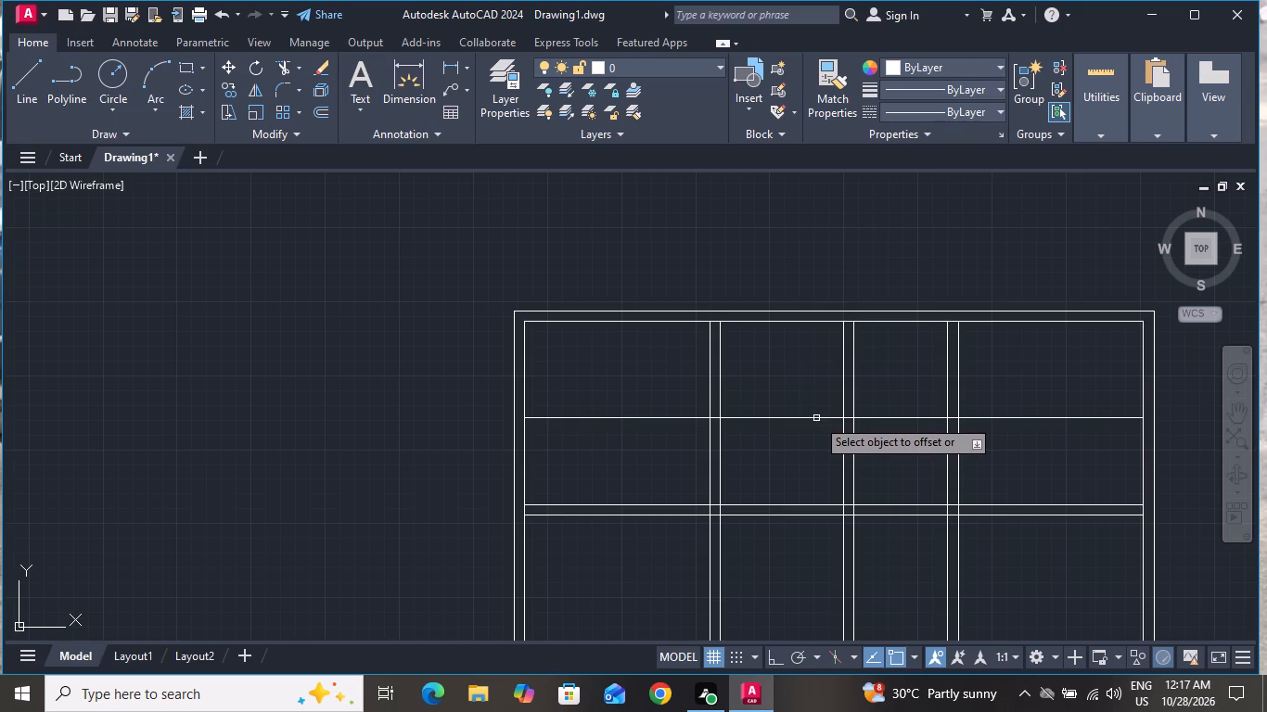
left_click(816, 418)
key("9")
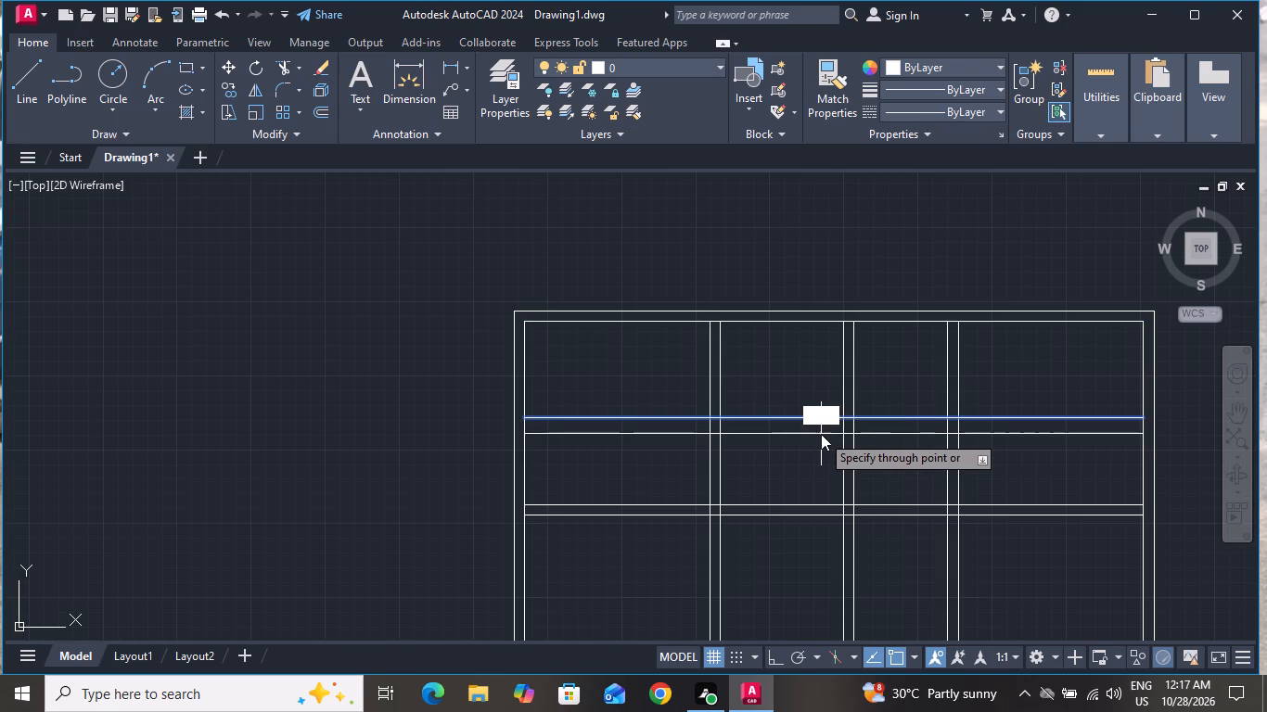
key("shift+quotedbl")
key("Return")
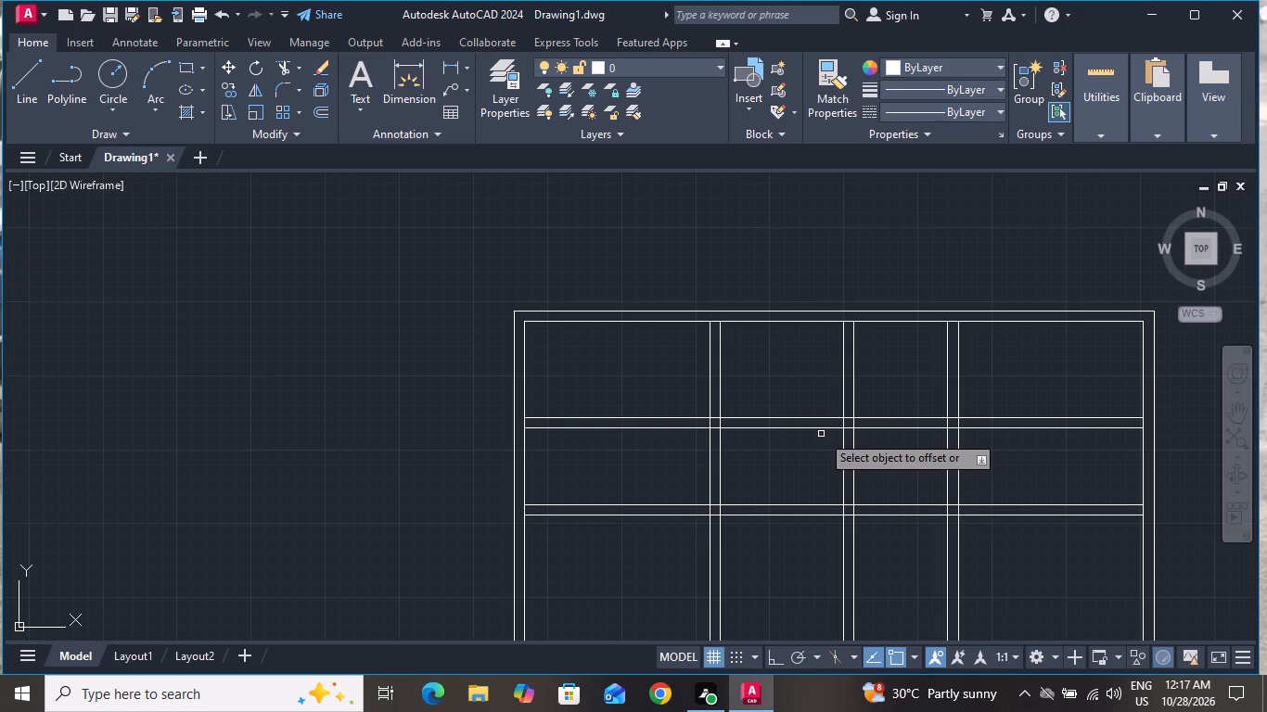
right_click(821, 434)
left_click(863, 463)
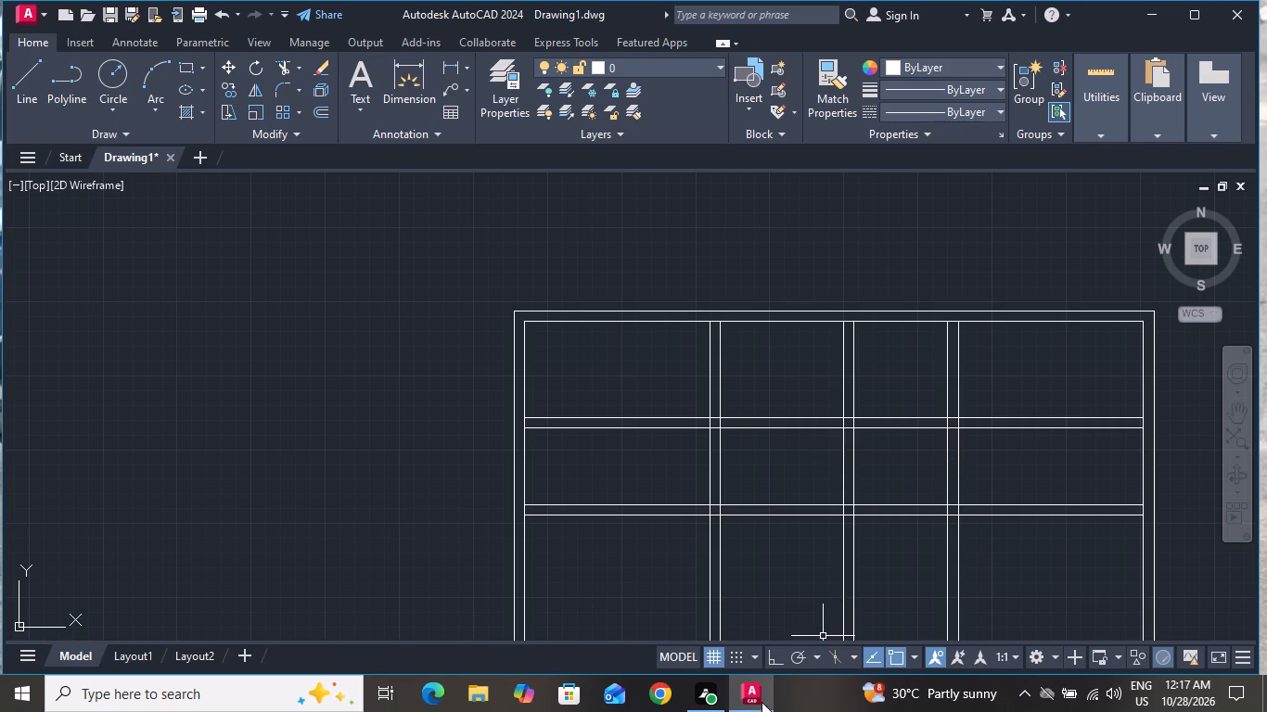
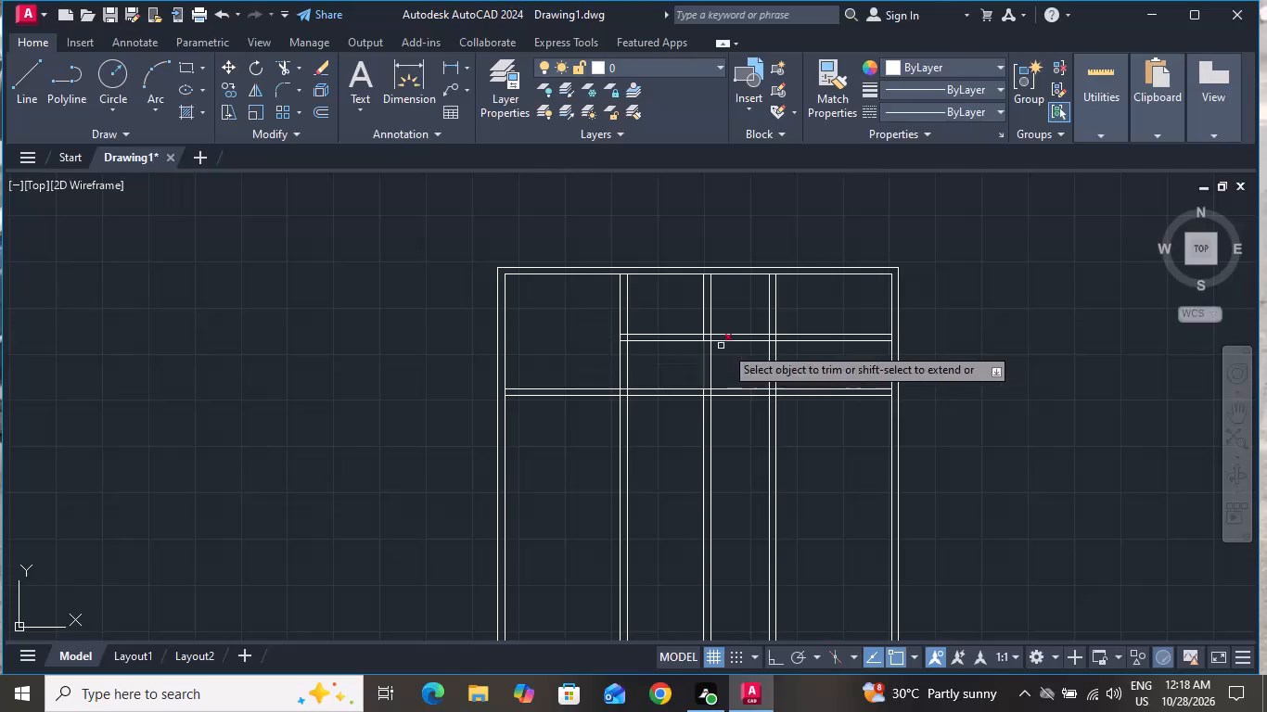
Trim the short horizontal partition out of the right bay and the vertical partitions off below the full-width horizontal partition.
left_click(824, 313)
left_click(831, 350)
left_click(825, 441)
left_click(612, 457)
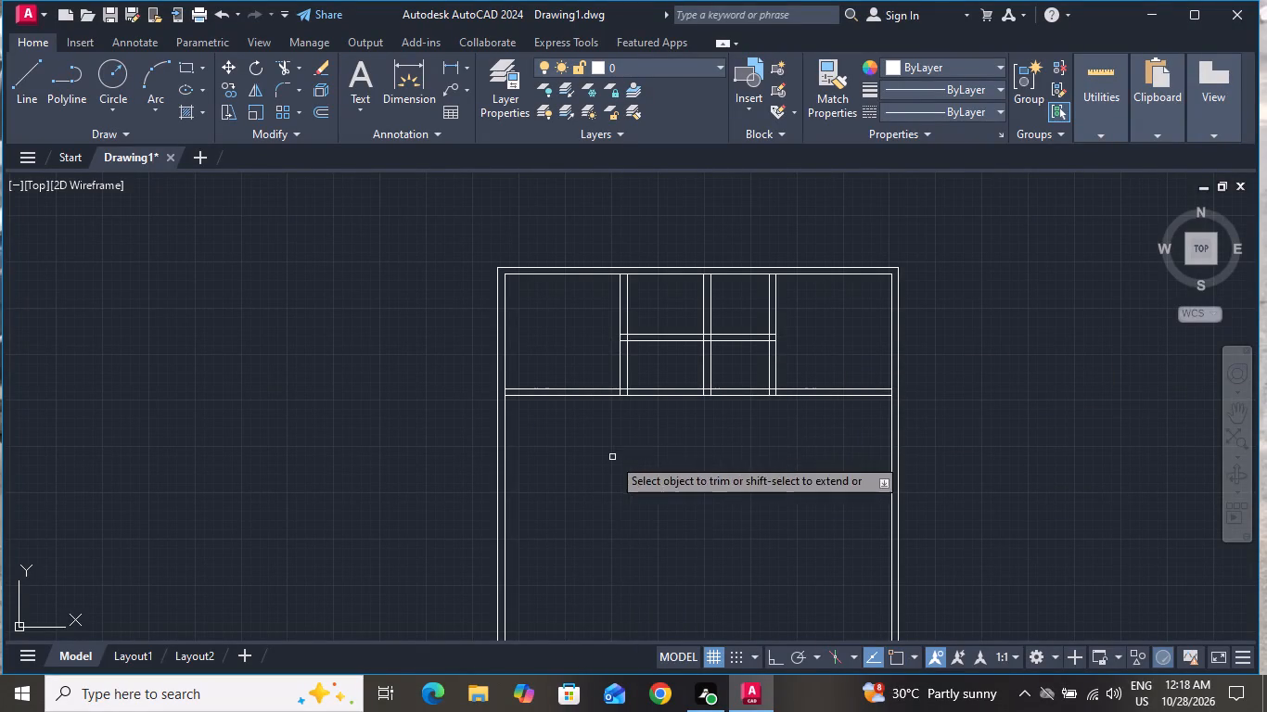
Trim the lower horizontal partition out of the middle bay and remove the middle vertical partition's remnants below the short horizontal partition.
left_click(678, 413)
left_click(673, 370)
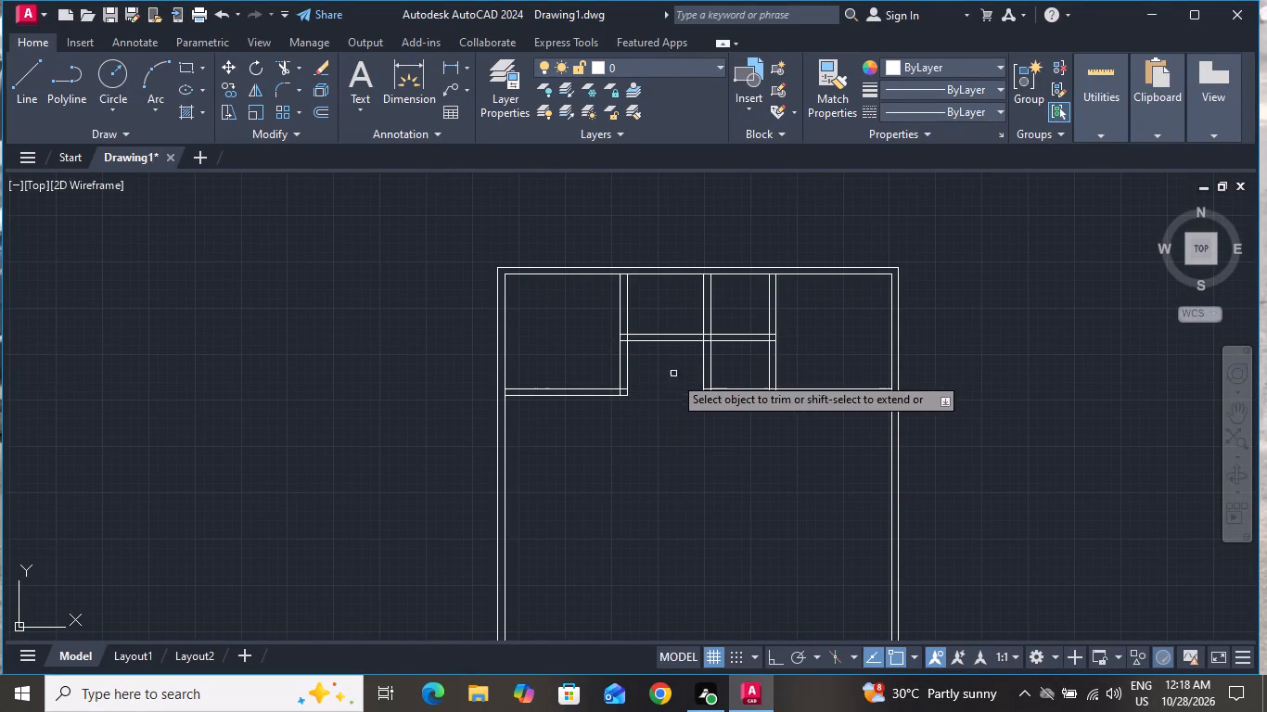
left_click(680, 378)
left_click(710, 365)
left_click(727, 359)
left_click(742, 426)
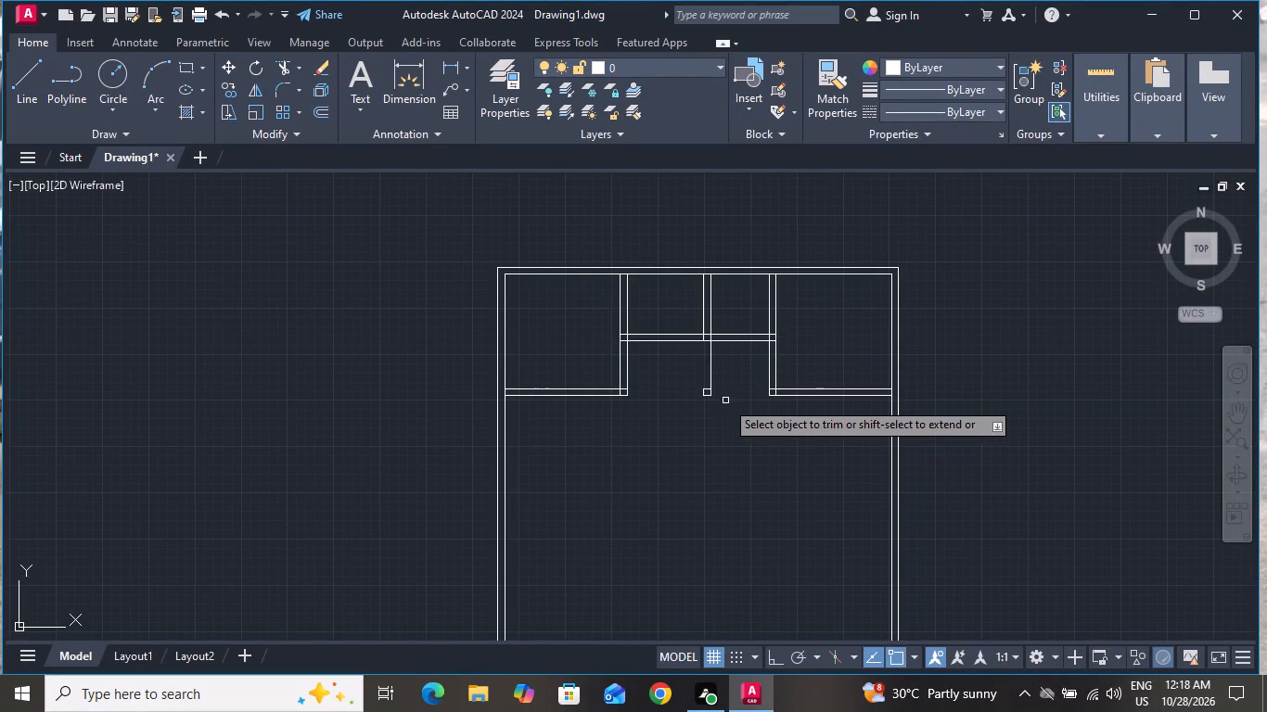
left_click(725, 399)
left_click(708, 391)
scroll(703, 390, "up", 2)
left_click(708, 373)
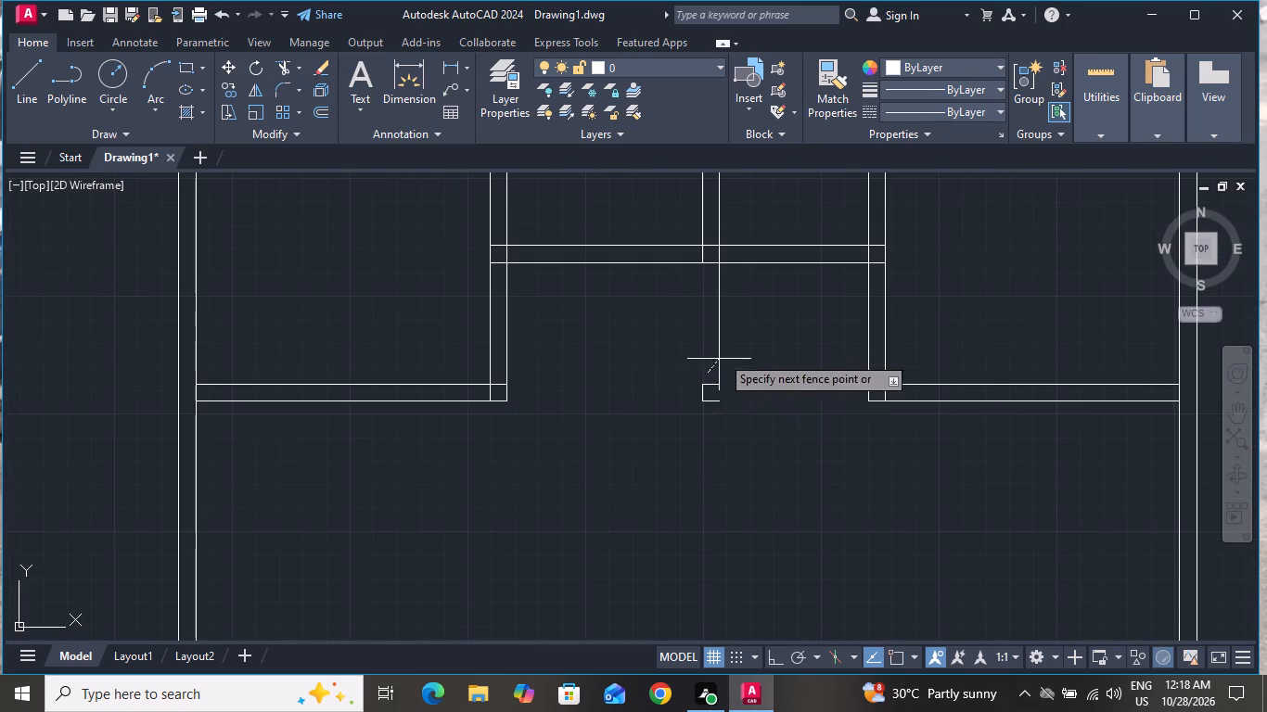
left_click(726, 344)
left_click(716, 387)
left_click(703, 395)
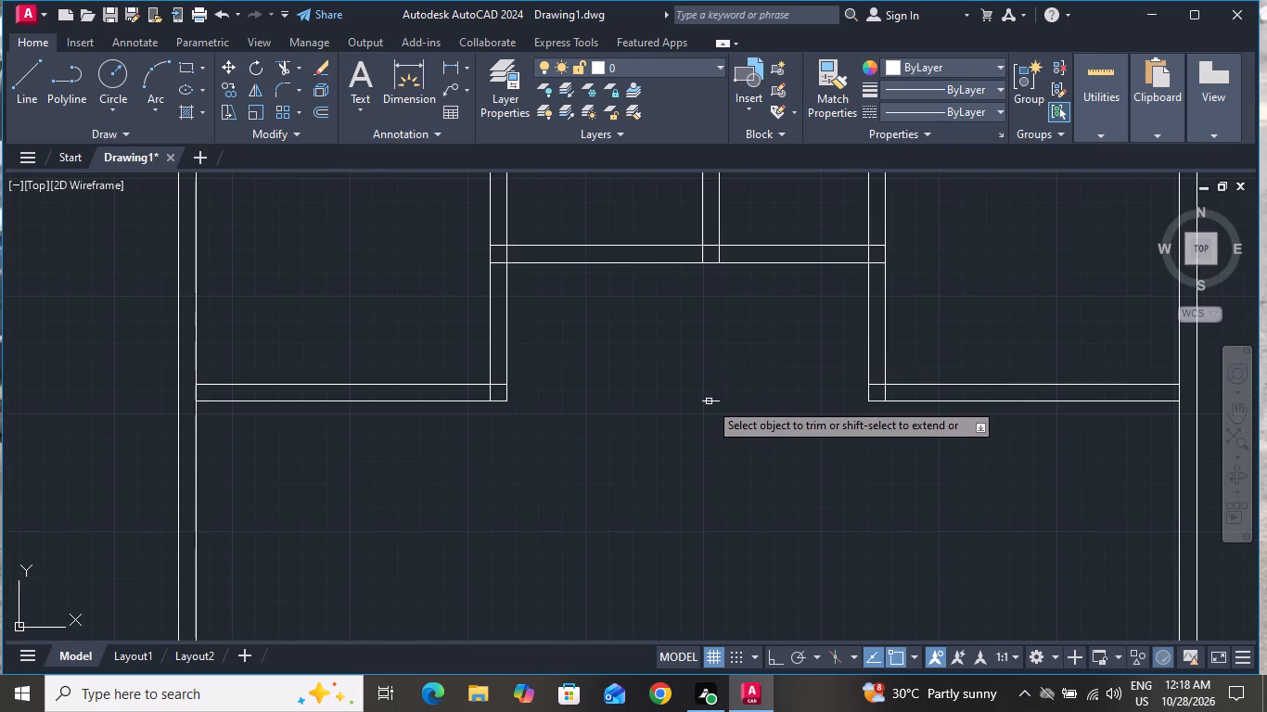
left_click(710, 401)
Trim the overlapping lines inside the corner where the right vertical partition meets the right room's lower partition.
scroll(882, 400, "up", 2)
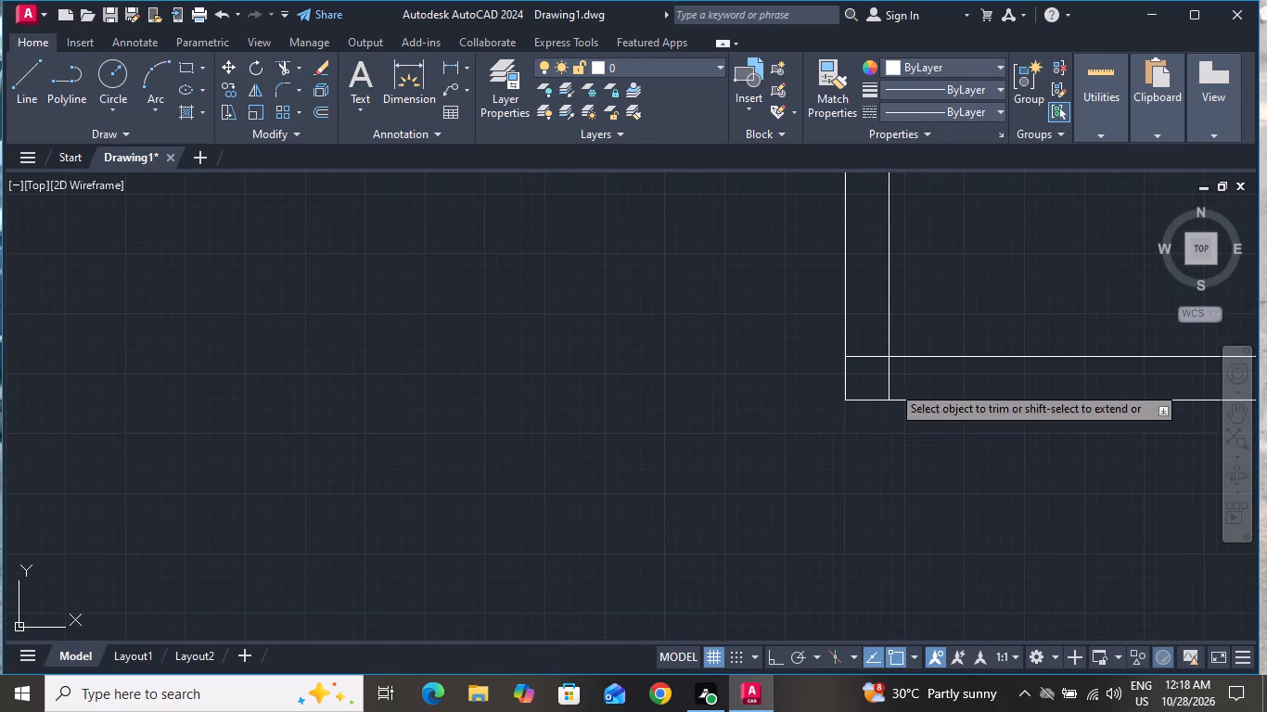
left_click(891, 385)
left_click(853, 340)
scroll(861, 494, "down", 3)
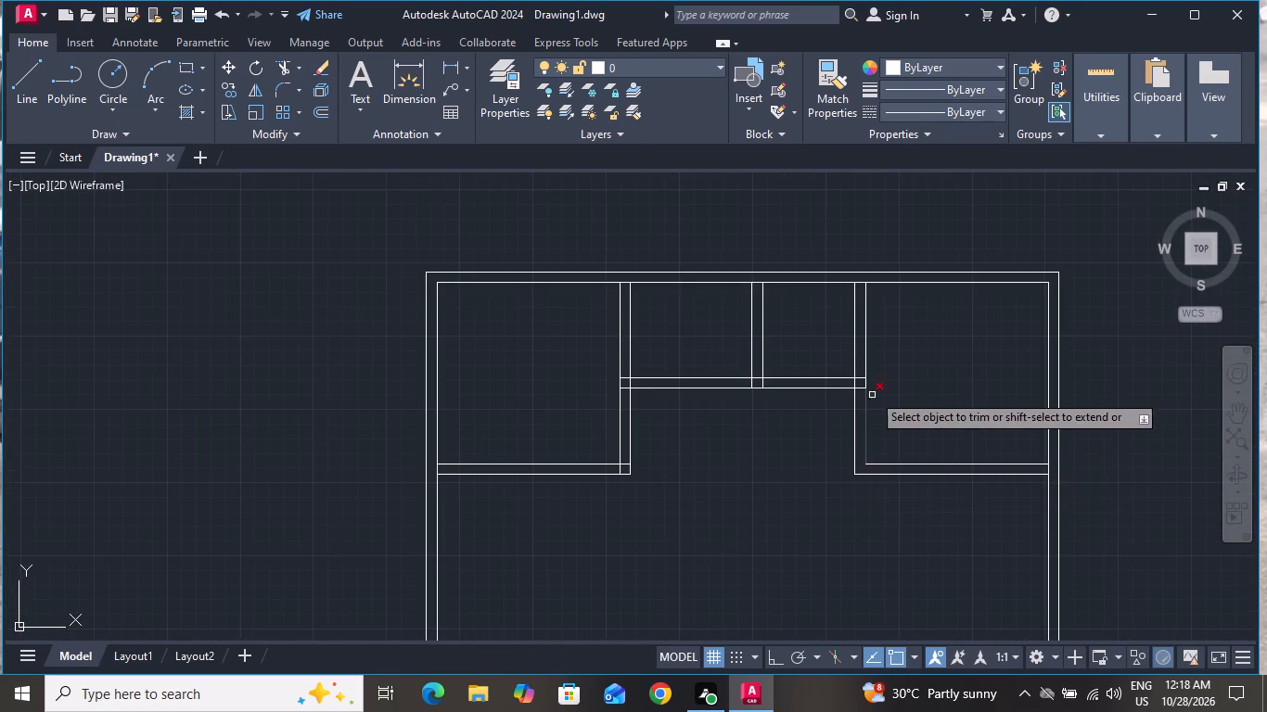
Trim the crossing lines inside the short horizontal partition's junctions with the right and middle vertical partitions.
scroll(857, 364, "up", 4)
left_click(863, 389)
left_click(880, 542)
left_click(858, 493)
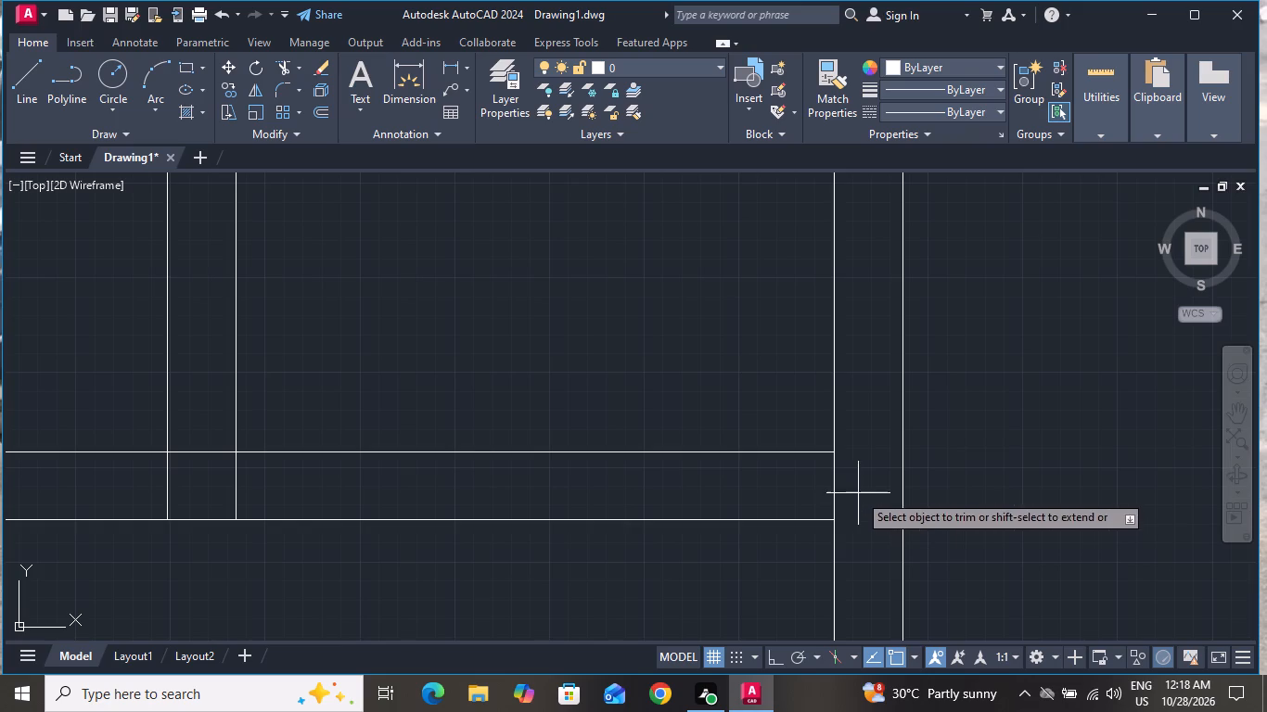
left_click(814, 494)
scroll(907, 476, "down", 2)
scroll(646, 484, "up", 2)
left_click(655, 475)
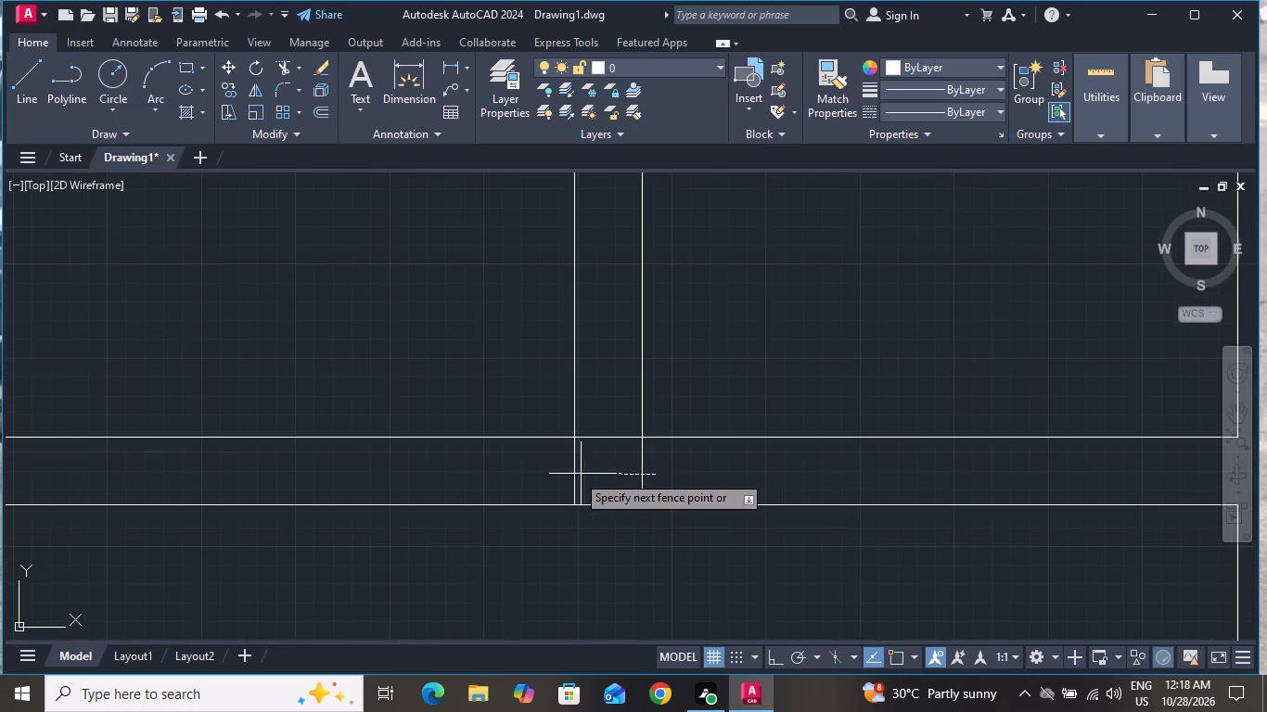
left_click(536, 471)
left_click(629, 465)
left_click(629, 388)
Trim the crossing lines where the short horizontal partition meets the left vertical partition to open the junction.
scroll(791, 434, "down", 4)
scroll(644, 449, "up", 2)
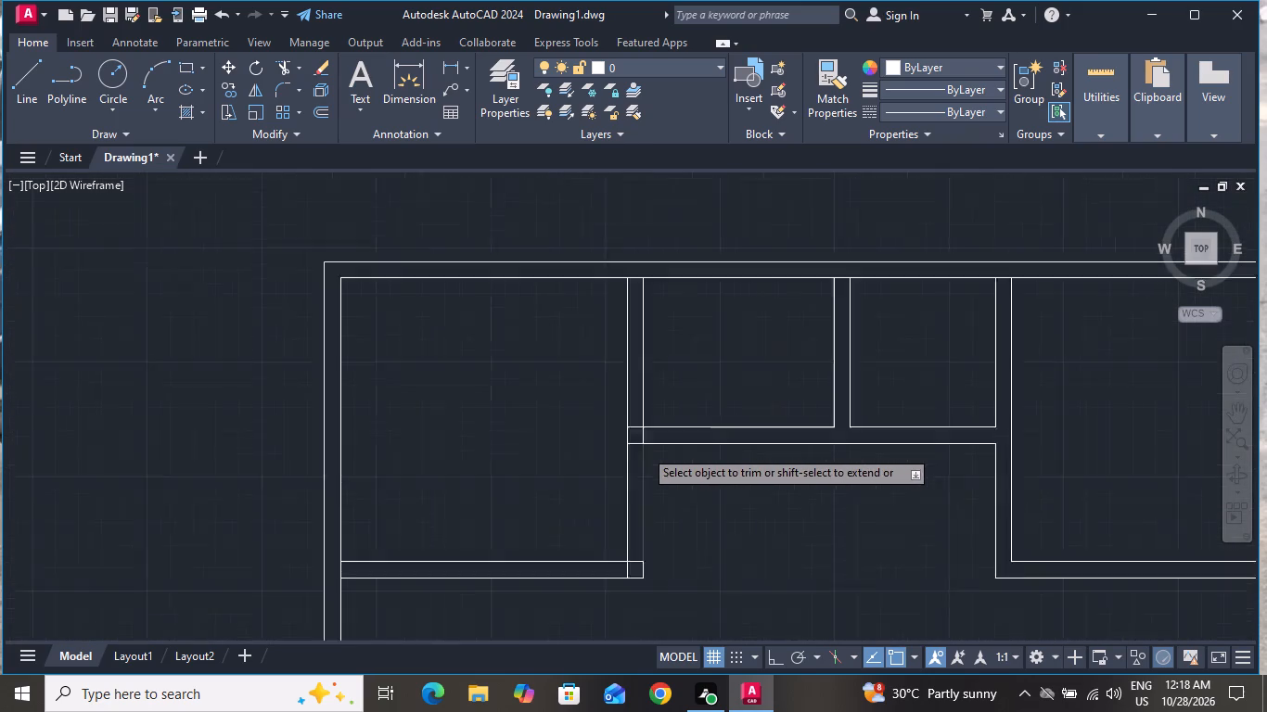
scroll(644, 449, "up", 2)
left_click(612, 449)
left_click(597, 351)
left_click(598, 413)
left_click(690, 407)
Trim the overlapping lines inside the corner where the left vertical partition meets the left room's lower partition.
scroll(688, 362, "down", 3)
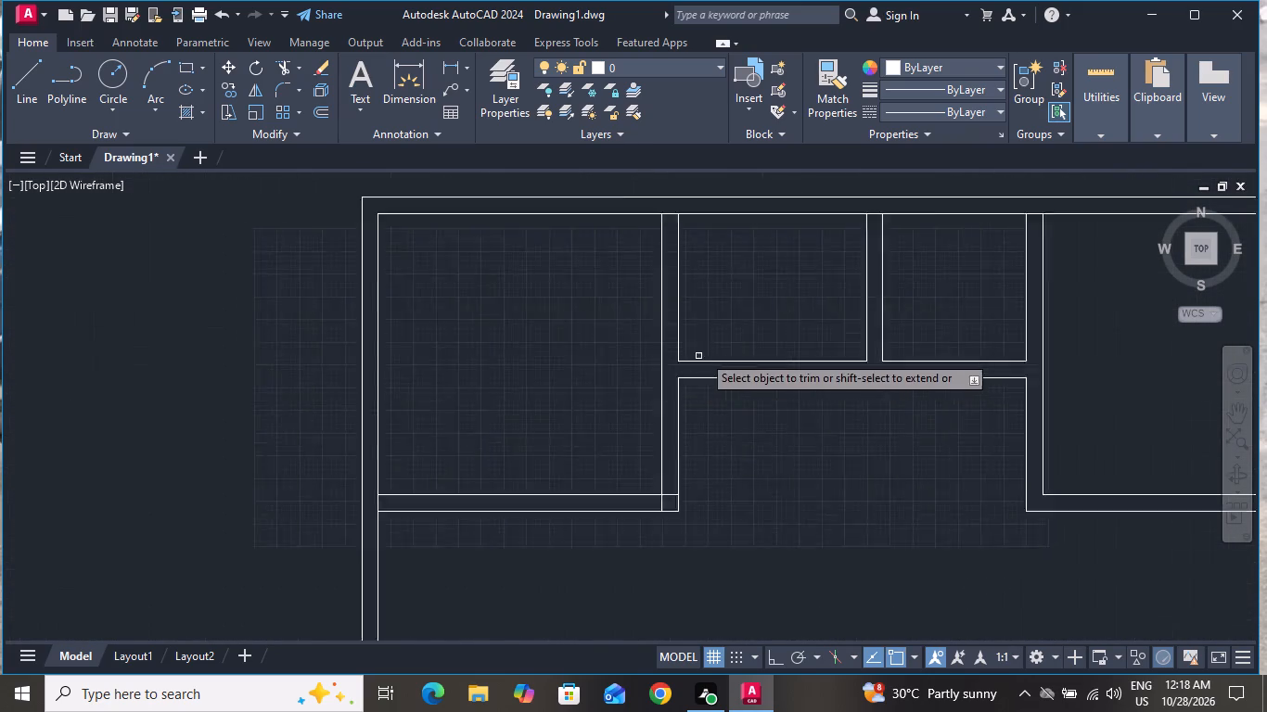
scroll(705, 354, "down", 1)
scroll(673, 465, "up", 4)
left_click(723, 352)
left_click(685, 356)
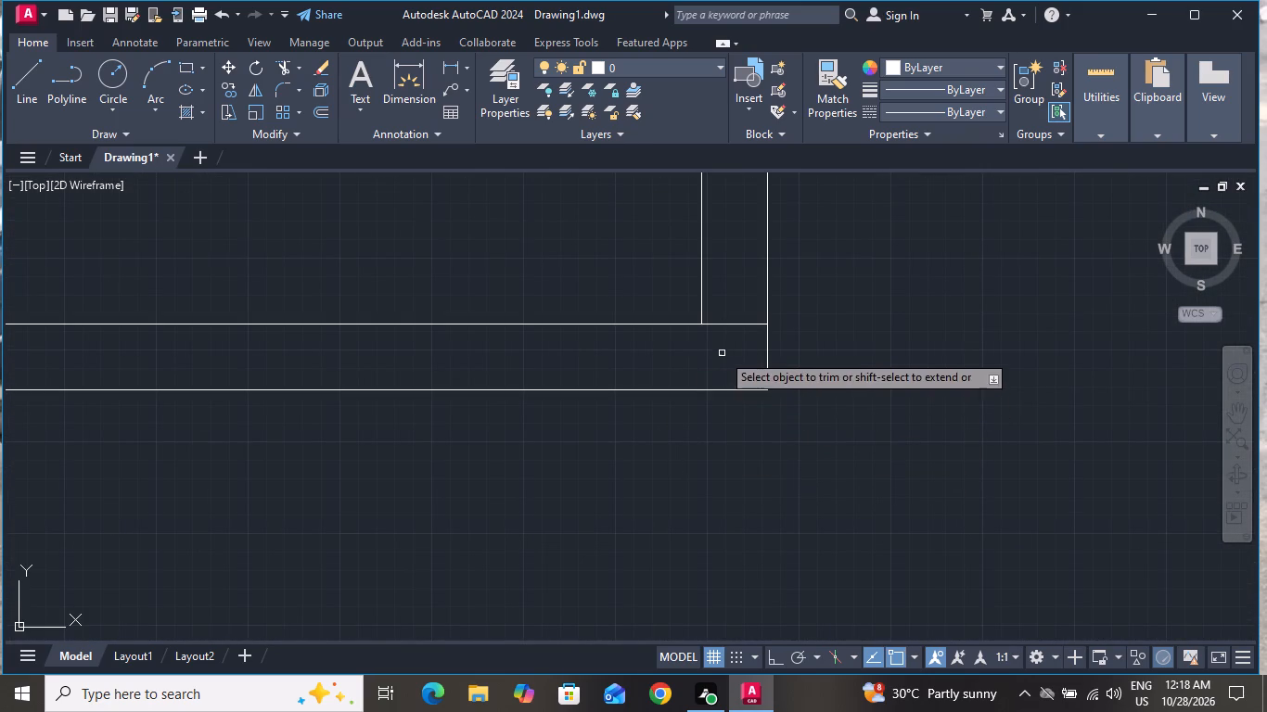
left_click(722, 353)
left_click(725, 304)
Trim the inner top wall line between the faces of the right, middle and left vertical partitions.
scroll(776, 427, "down", 4)
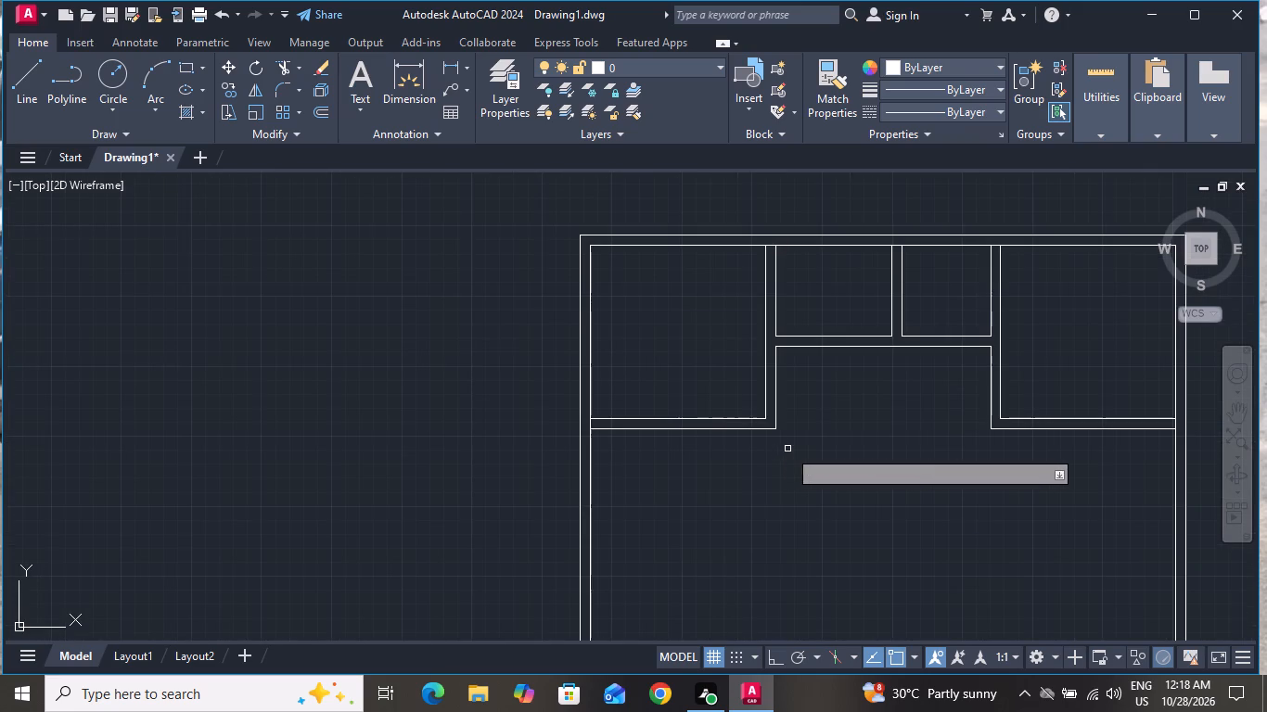
scroll(995, 251, "up", 3)
left_click(992, 247)
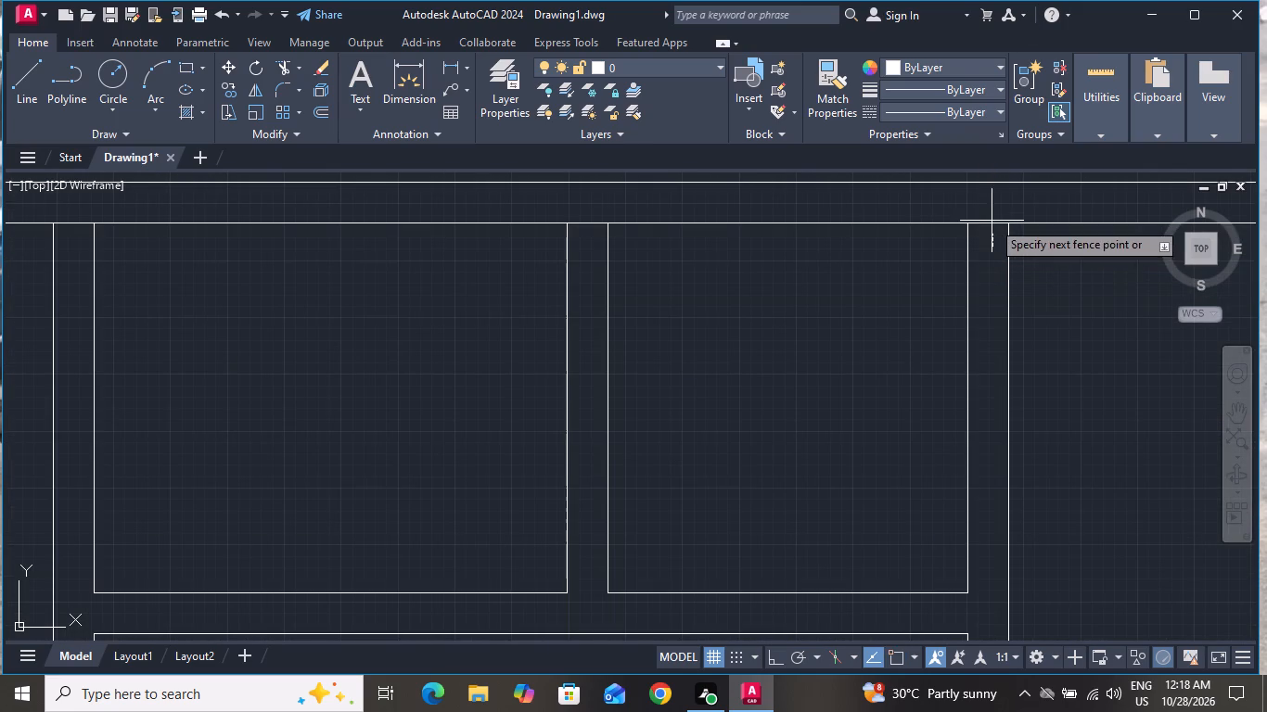
left_click(992, 221)
left_click(589, 224)
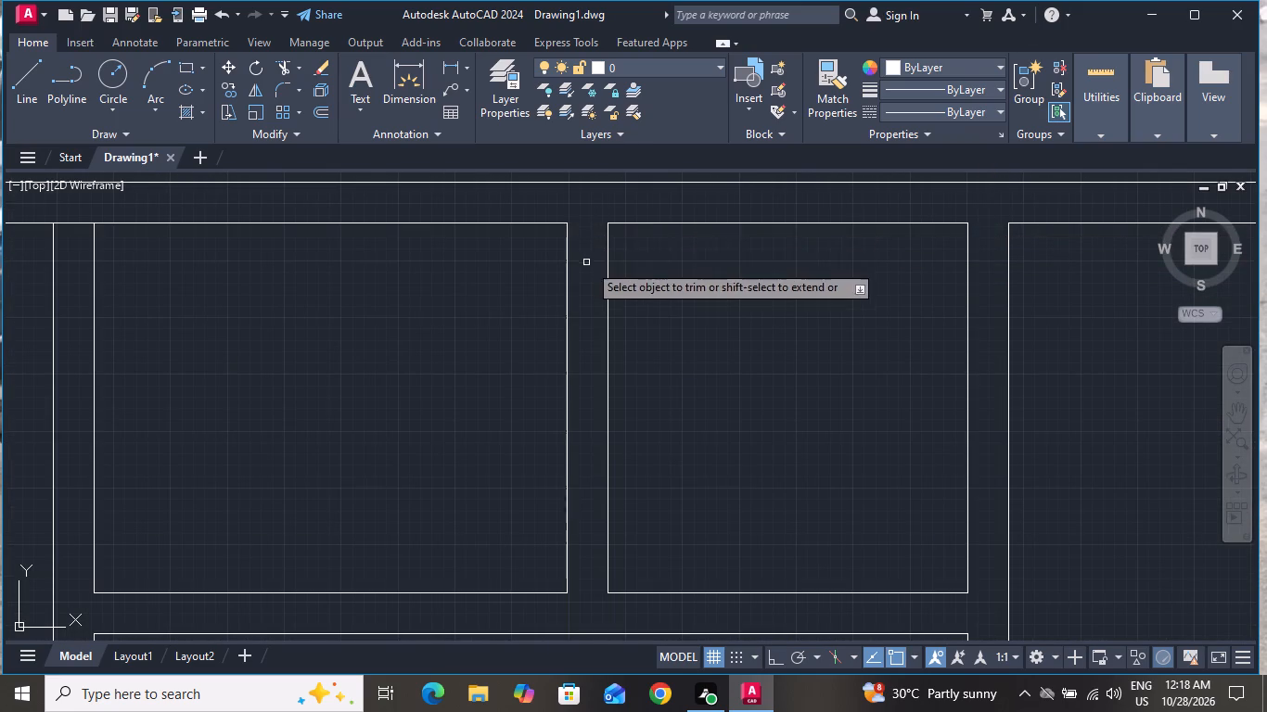
scroll(599, 271, "down", 2)
scroll(388, 257, "up", 3)
left_click(413, 236)
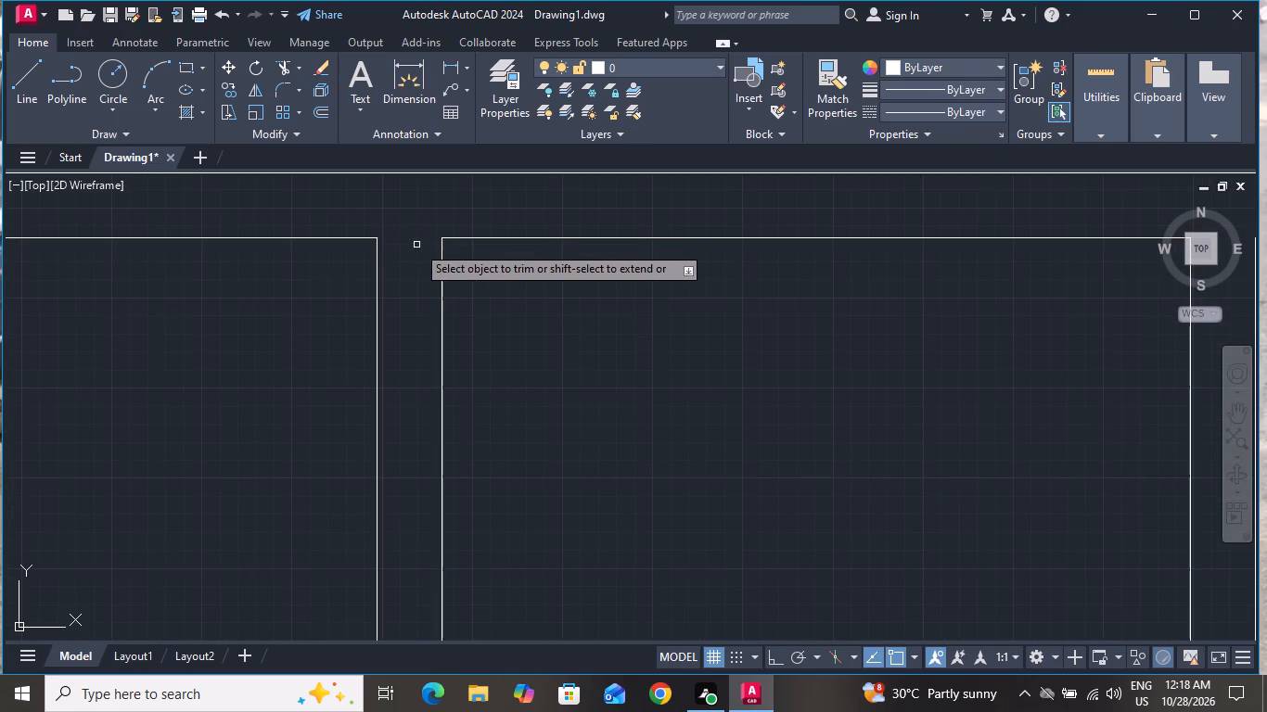
Trim the inner left wall line between the faces of the left room's lower partition and end trimming.
scroll(514, 283, "down", 3)
scroll(199, 550, "up", 2)
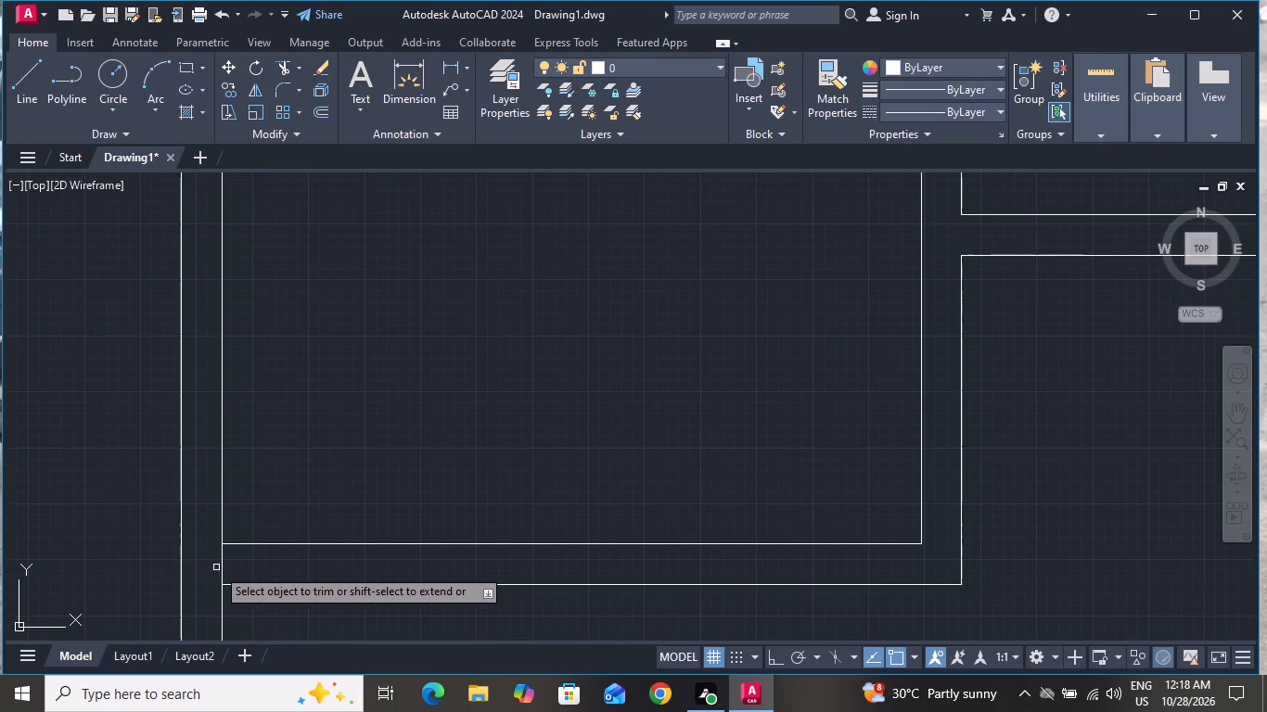
left_click(216, 567)
left_click(230, 560)
scroll(238, 535, "down", 3)
scroll(425, 501, "down", 1)
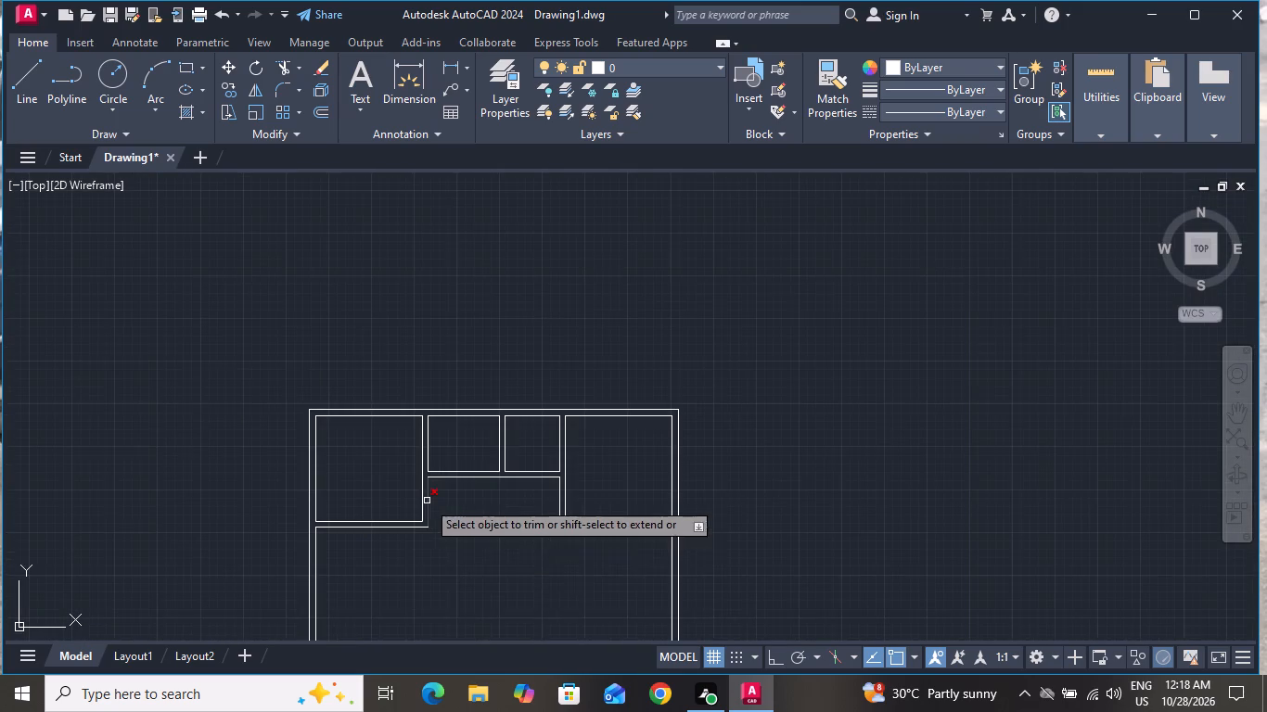
right_click(441, 578)
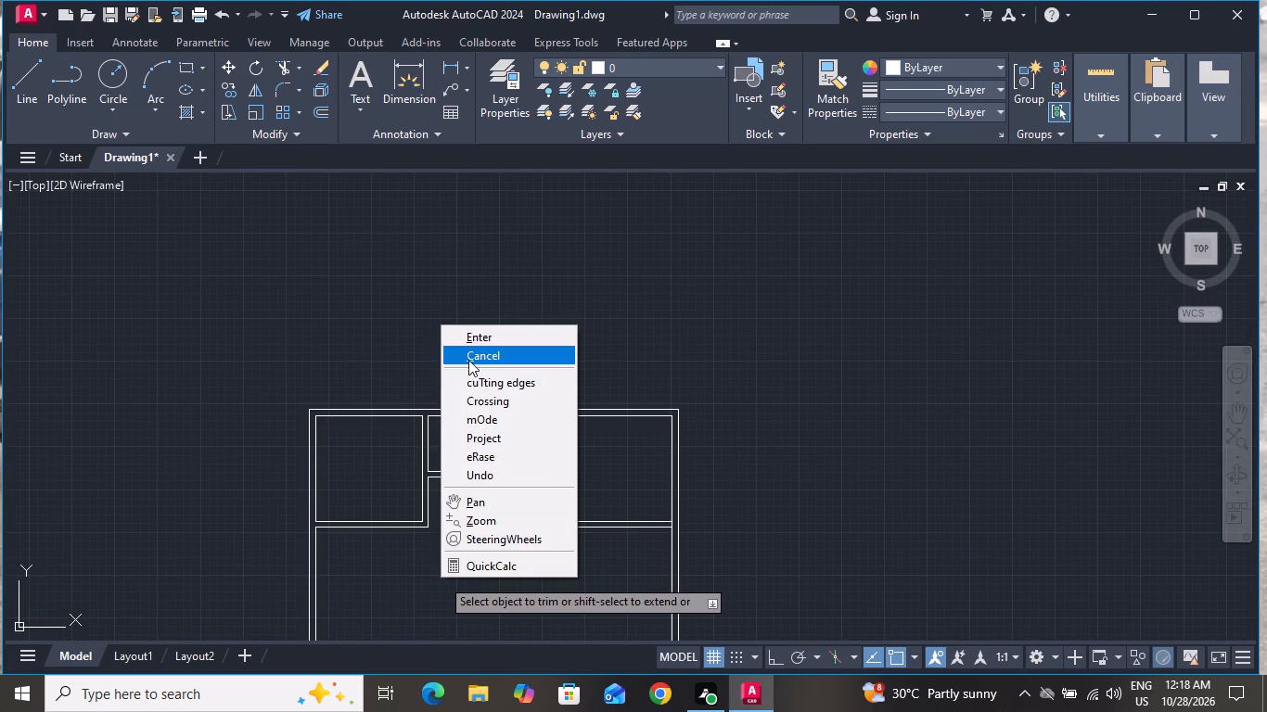
left_click(469, 354)
Offset the bottom line of the left room's lower partition down about 10'-11", and offset that new line 9" further down.
key("o")
key("space")
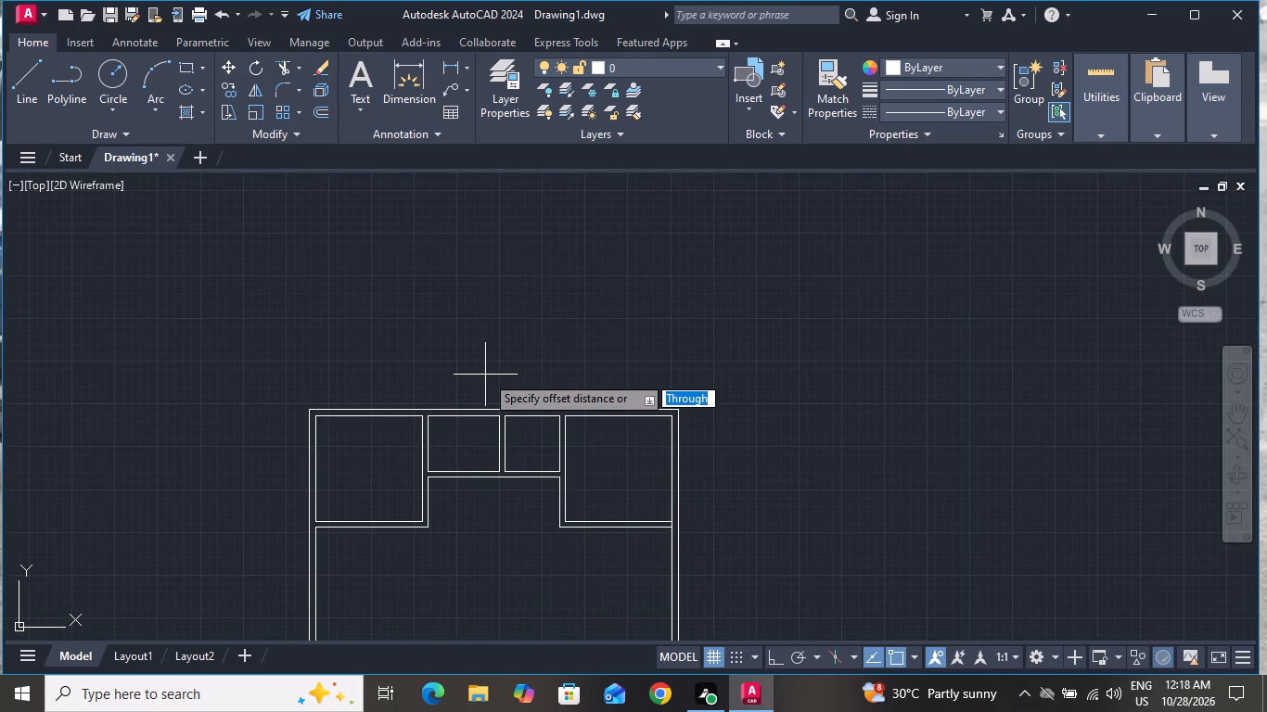
key("t")
key("space")
scroll(450, 427, "down", 2)
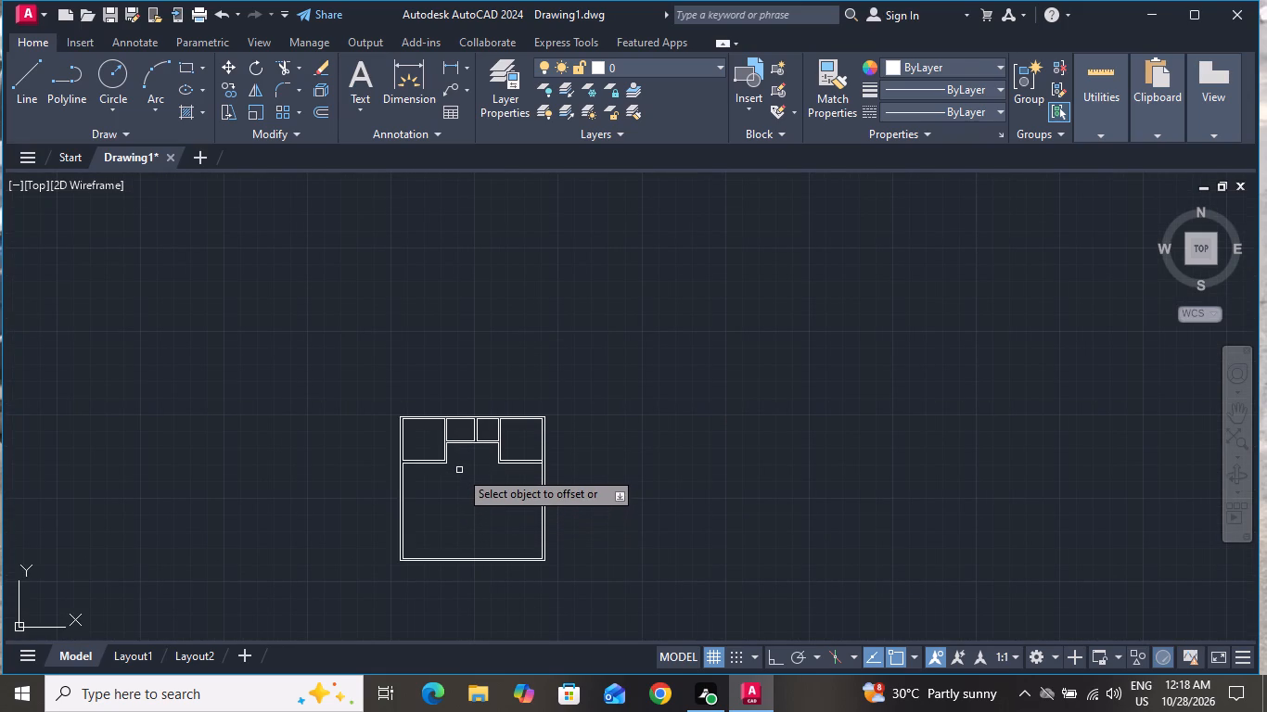
scroll(418, 498, "up", 2)
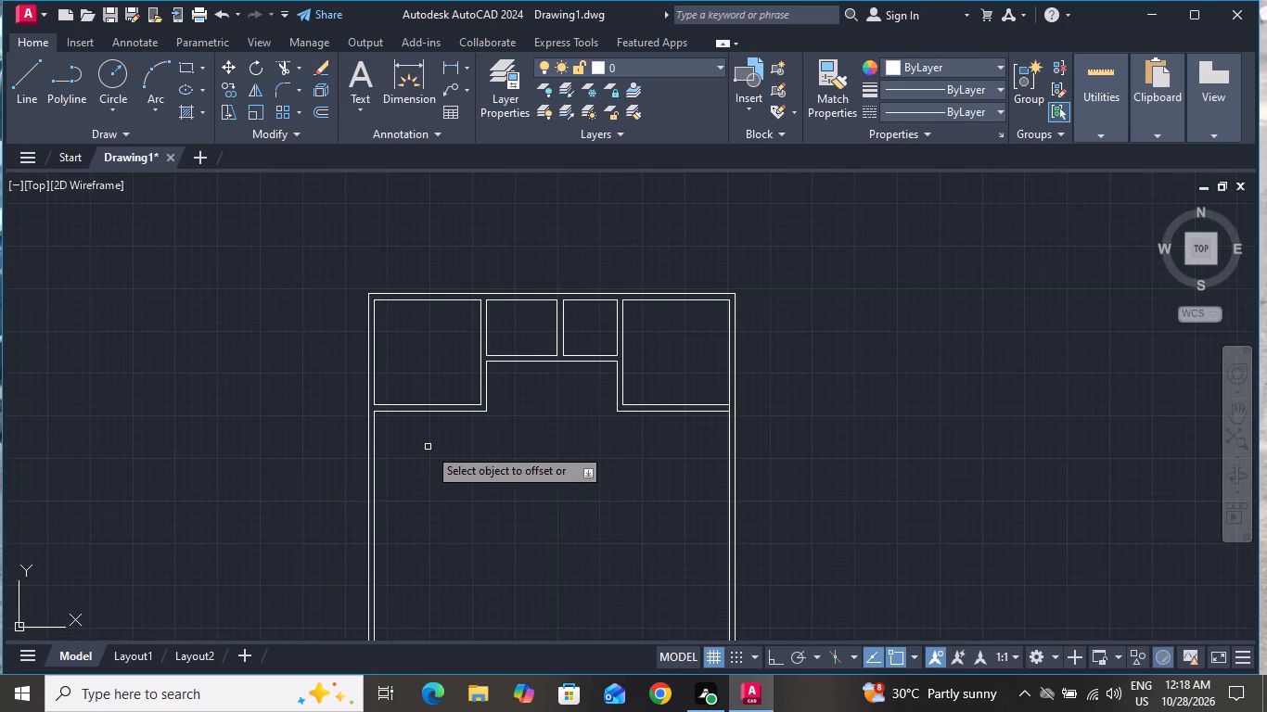
left_click(468, 413)
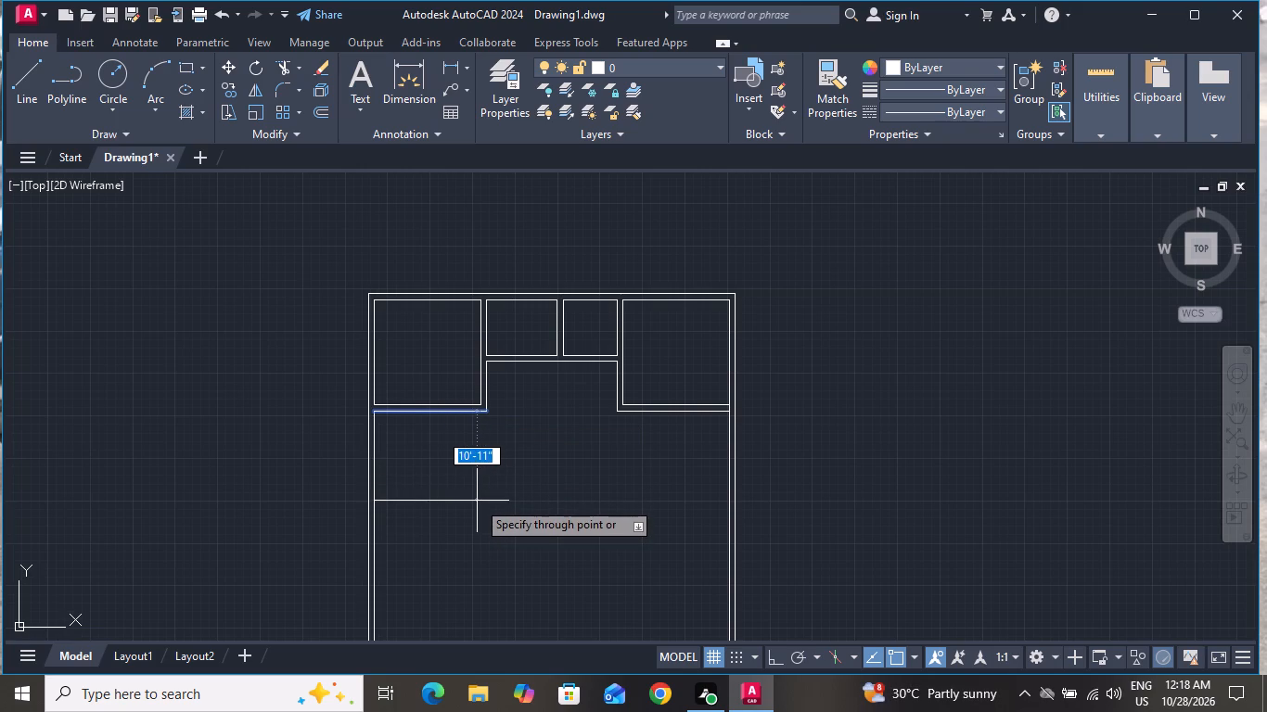
left_click(477, 499)
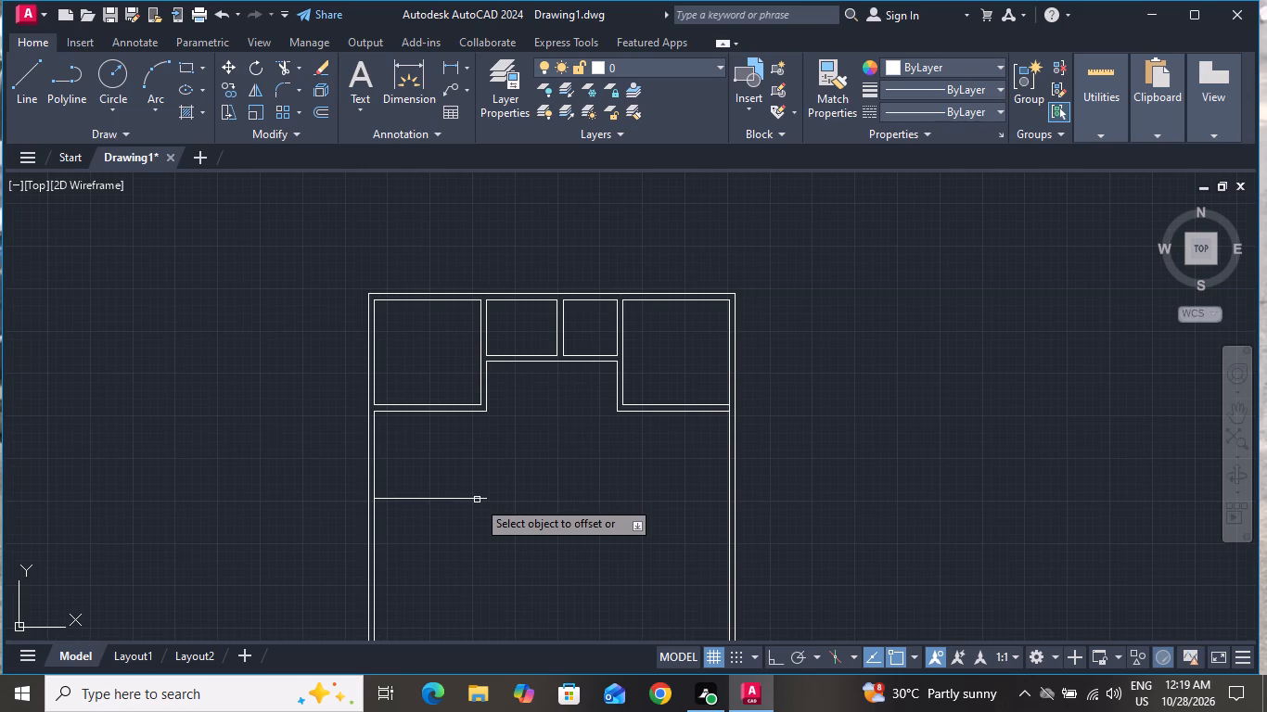
left_click(477, 499)
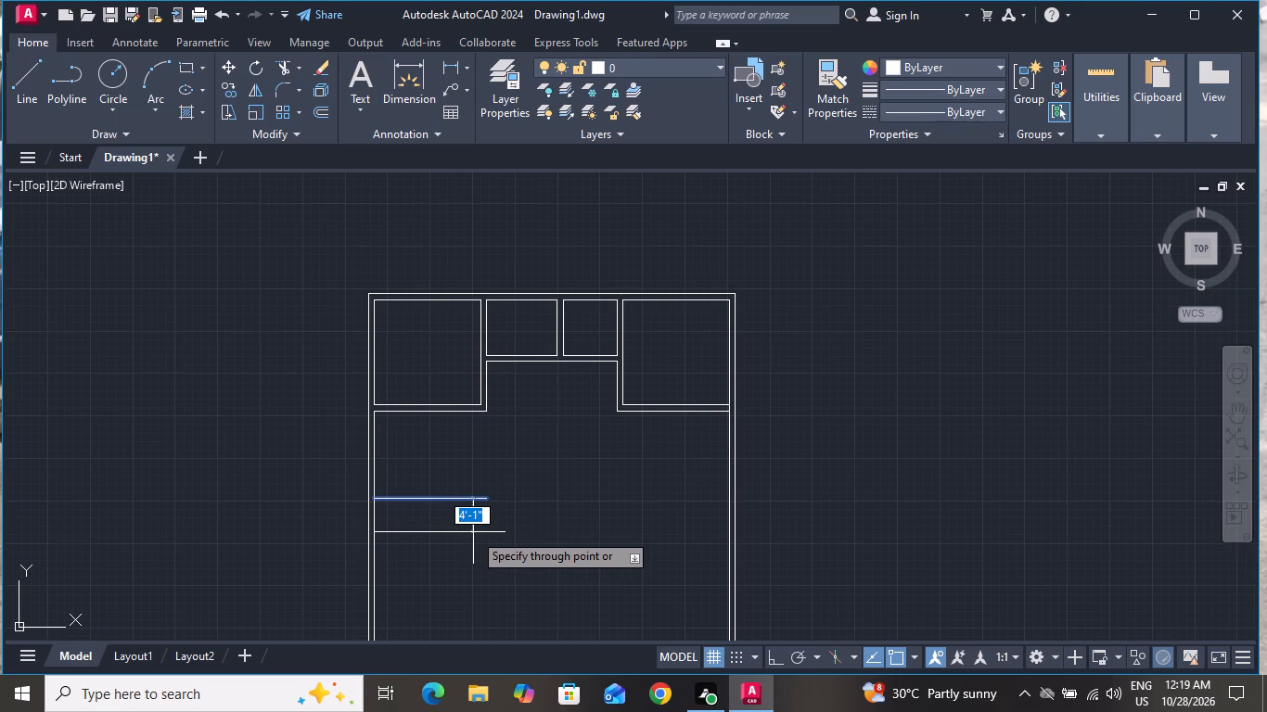
key("9")
key("shift+quotedbl")
key("Return")
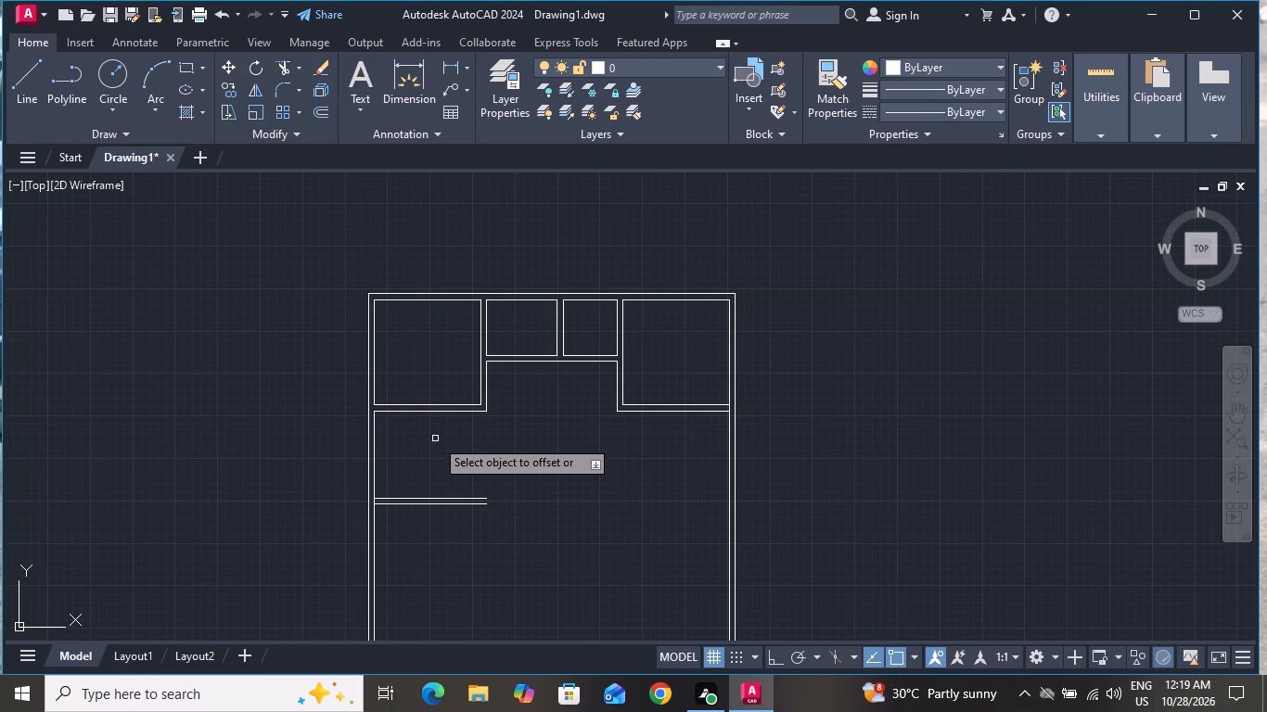
Offset the inner left wall line below the left room about 4'-5" to the right, and offset that new line 9" further right.
left_click(373, 442)
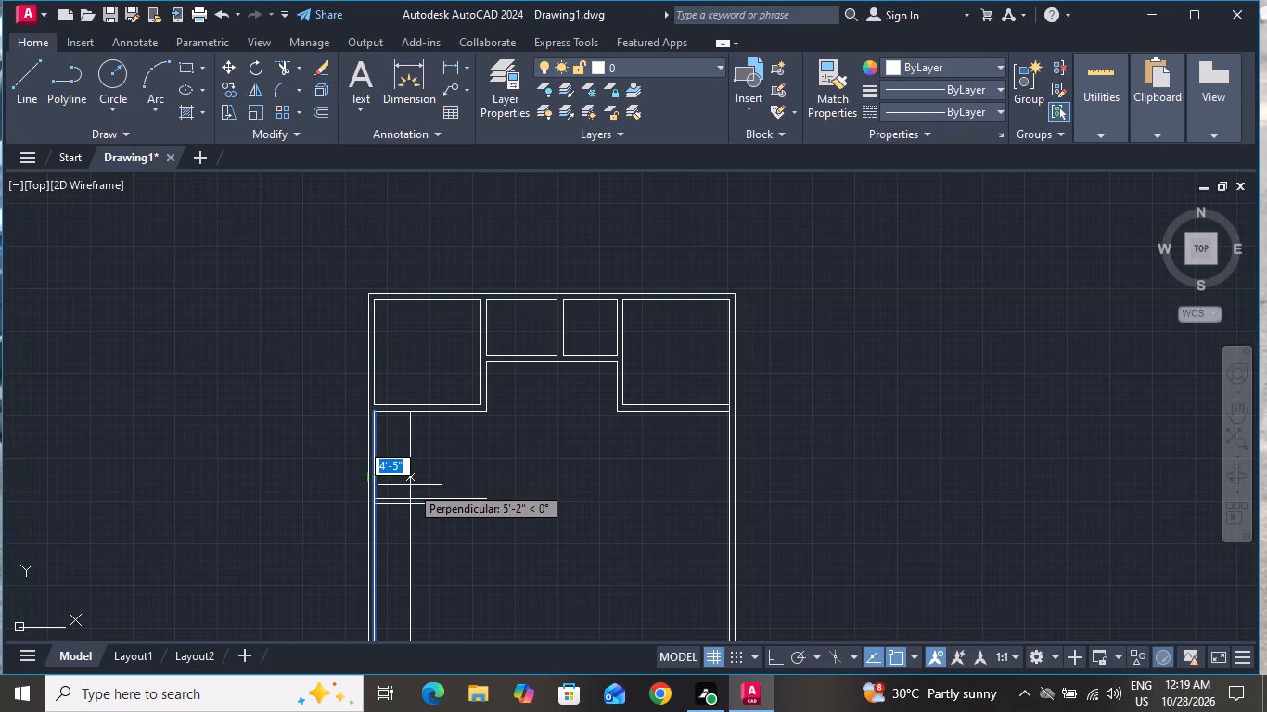
scroll(410, 485, "up", 1)
left_click(410, 485)
left_click(410, 484)
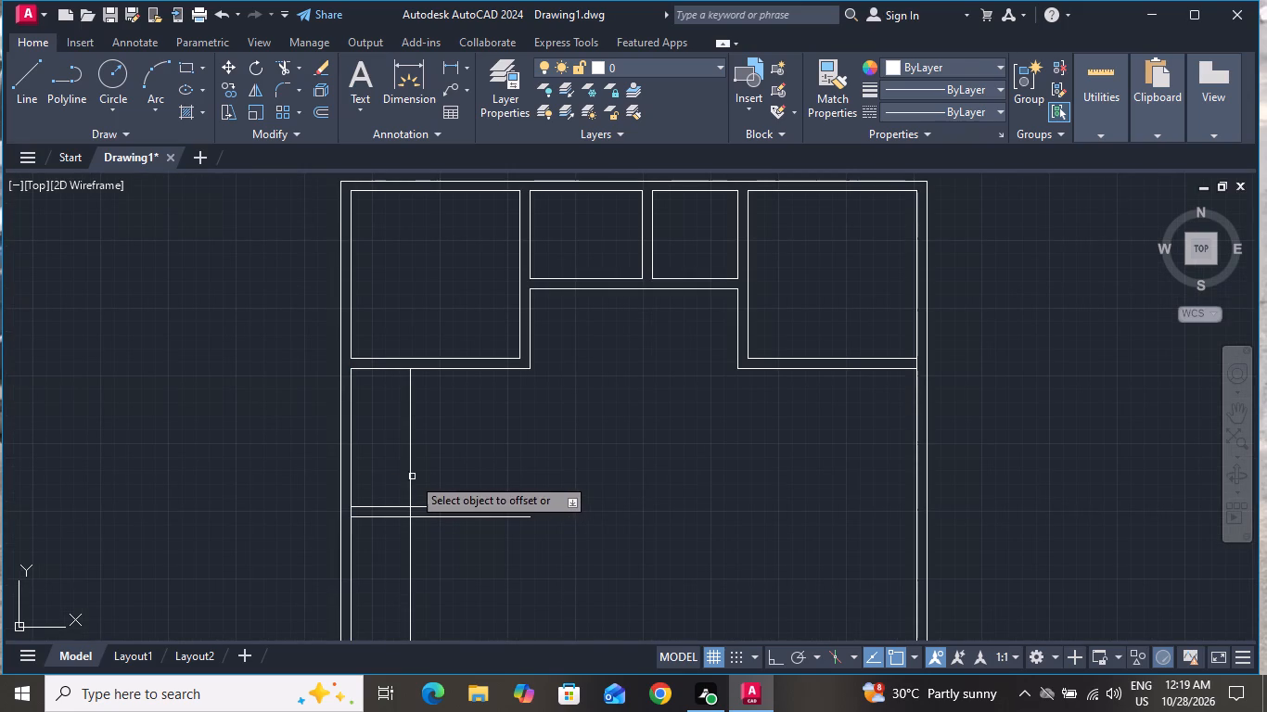
left_click(412, 476)
key("9")
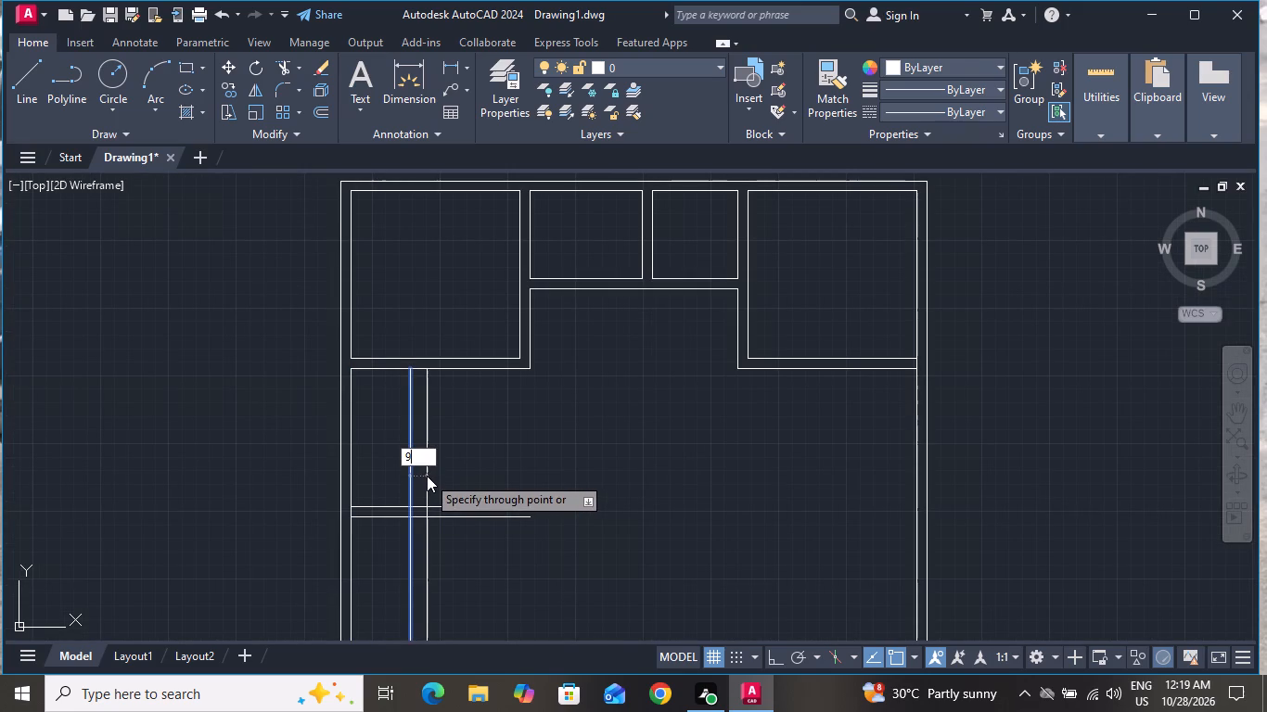
key("shift+quotedbl")
key("Return")
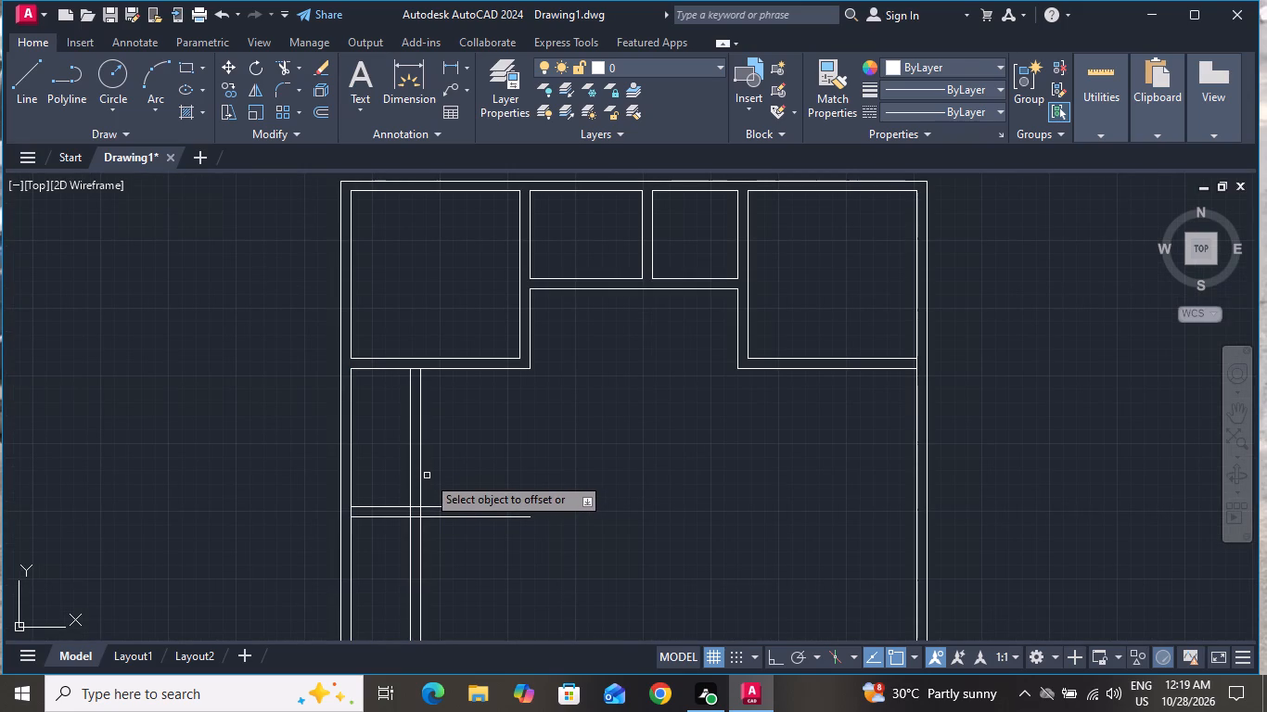
Offset the new vertical partition's right line to just short of the new horizontal partition's free end, and offset that copy 9" further right.
scroll(427, 475, "up", 1)
left_click(416, 430)
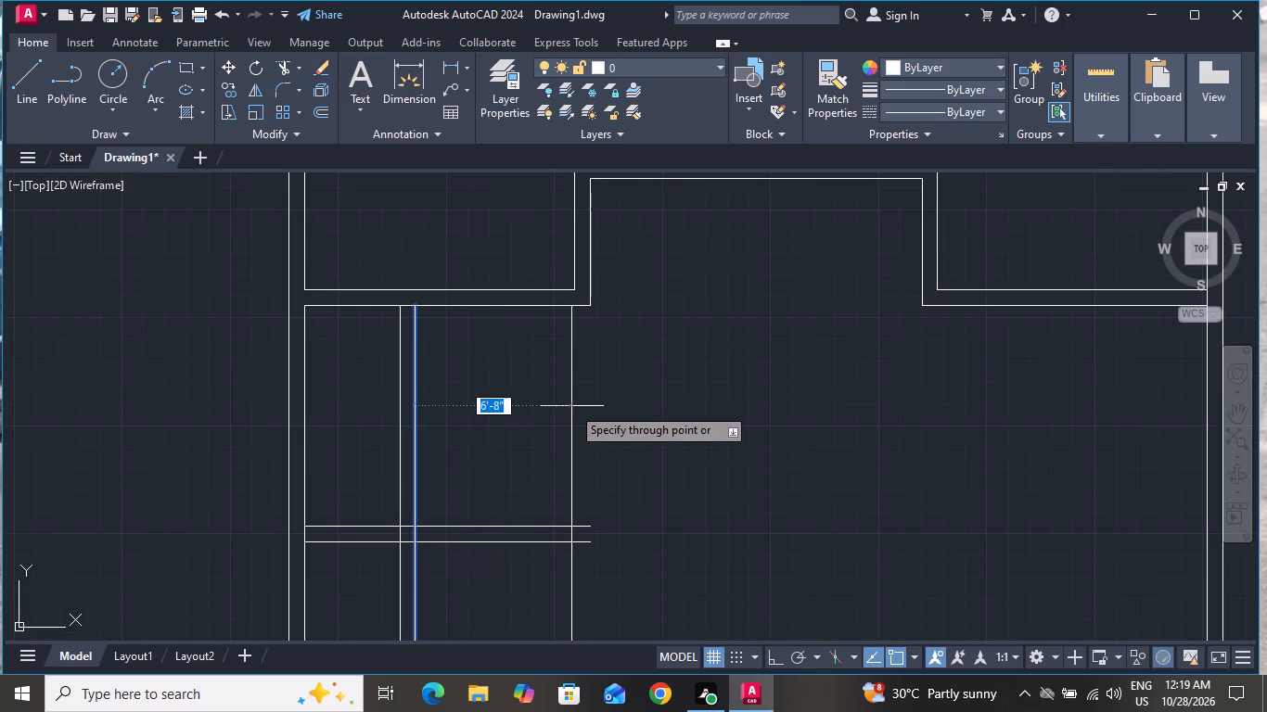
left_click(571, 402)
left_click(572, 402)
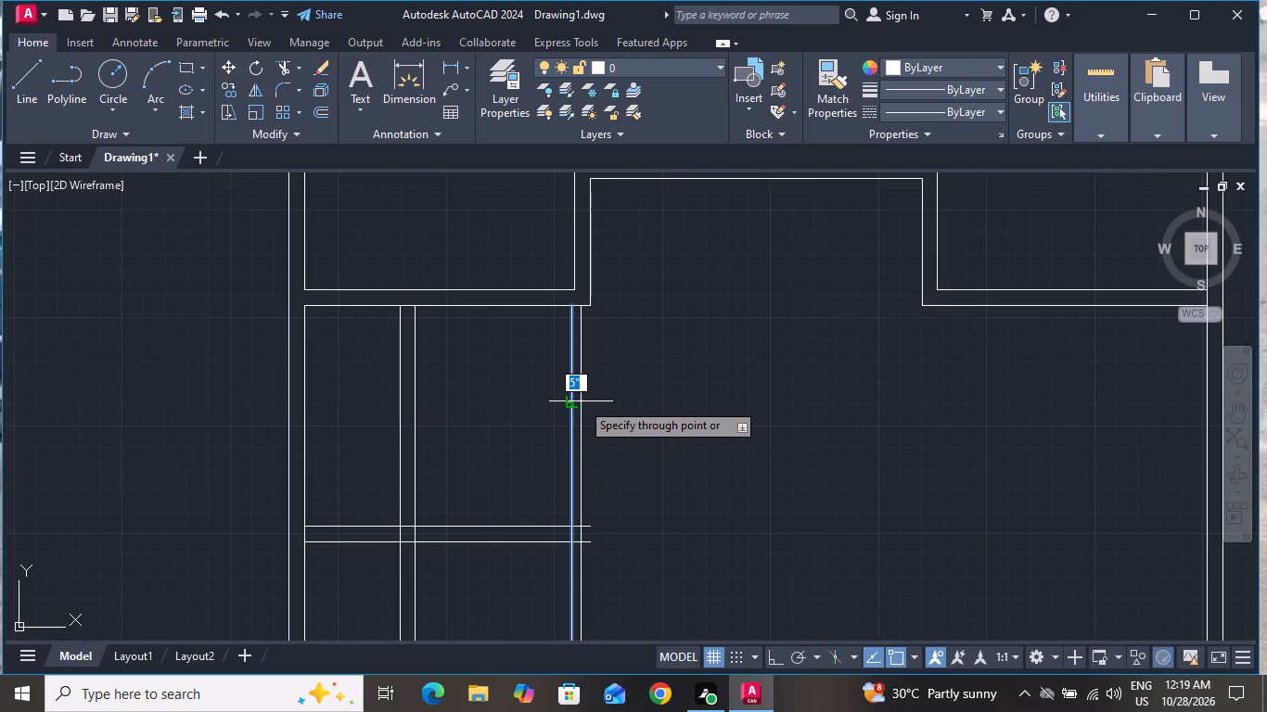
key("9")
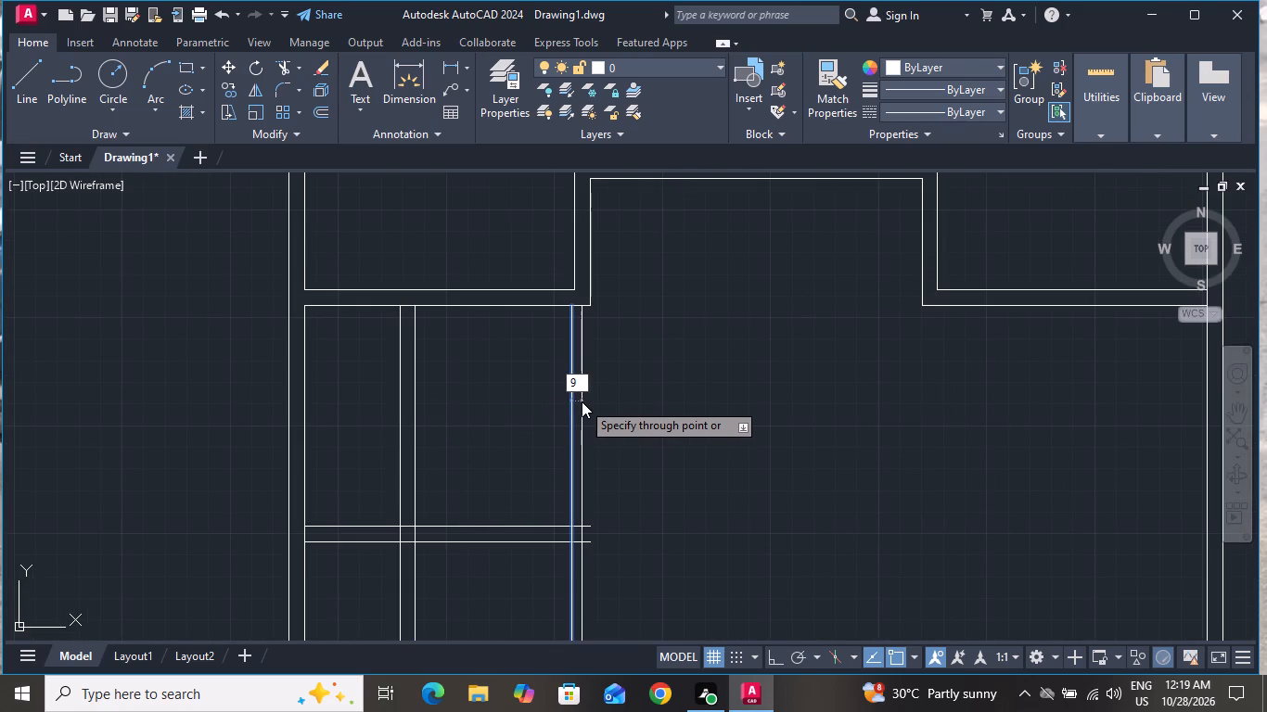
key("shift+quotedbl")
key("Return")
scroll(636, 390, "down", 1)
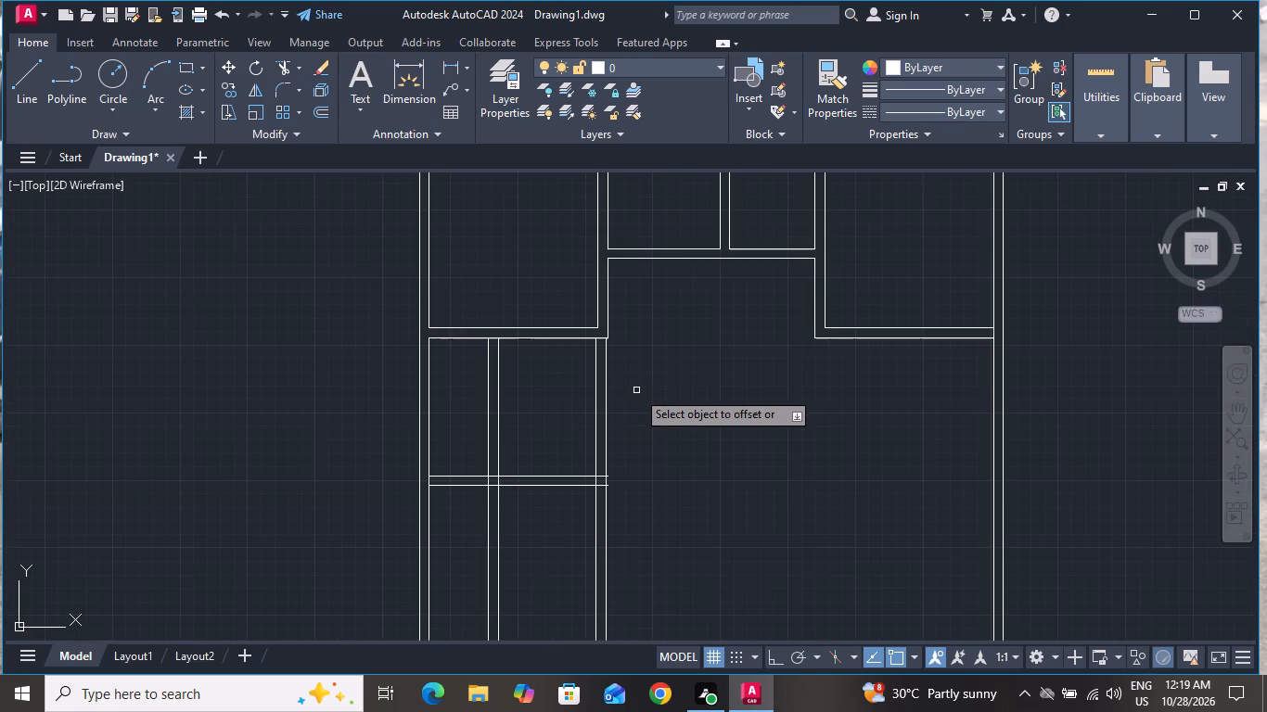
right_click(656, 397)
left_click(687, 438)
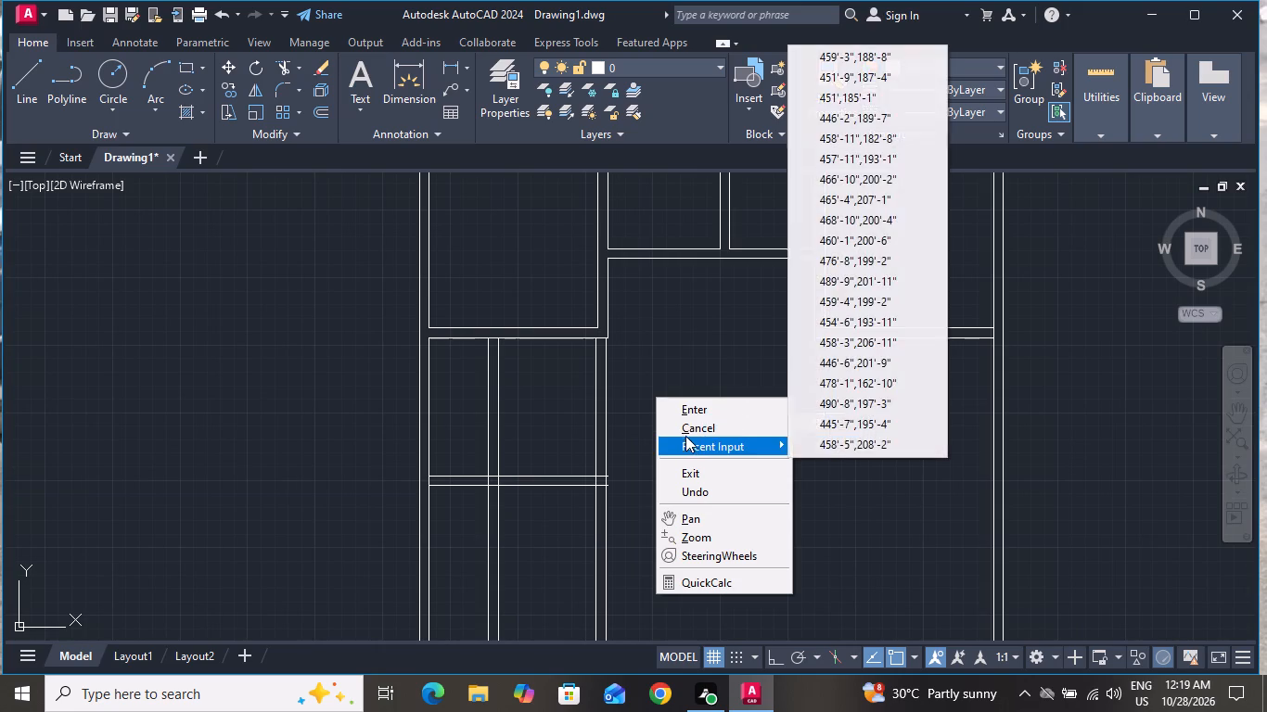
Trim the four vertical partition lines below the new horizontal partition.
left_click(714, 427)
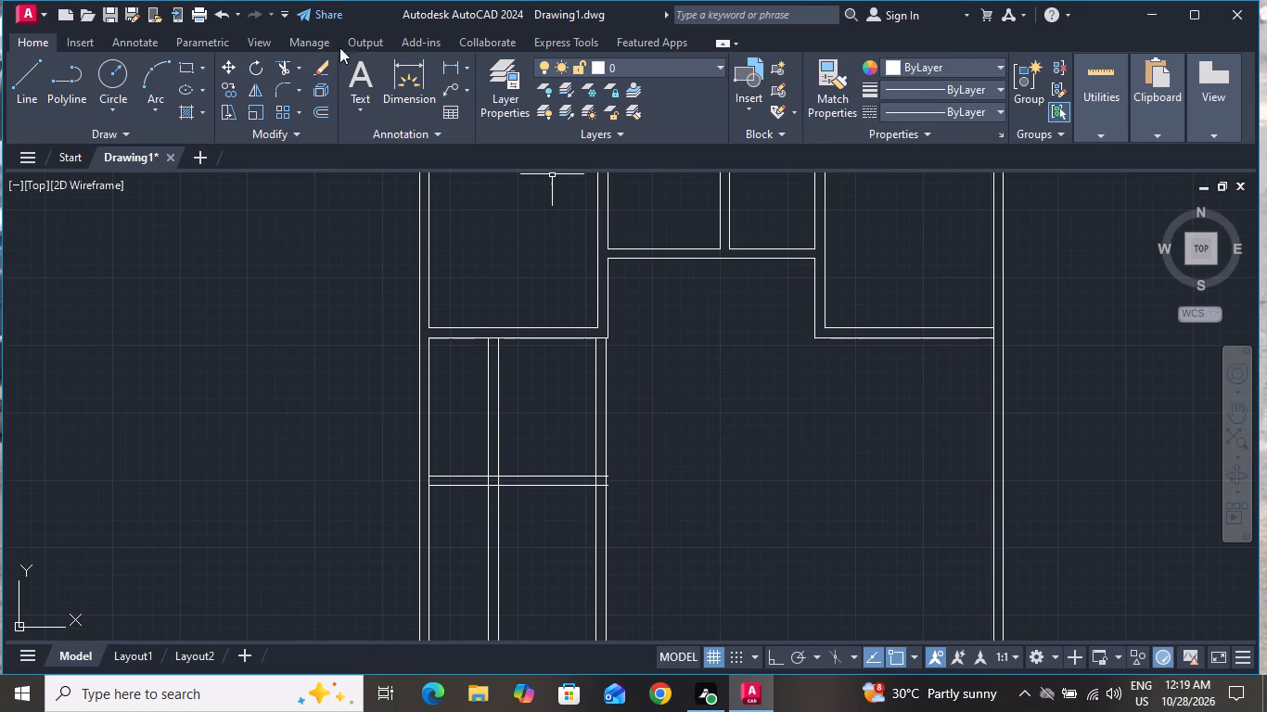
left_click(278, 71)
left_click(668, 551)
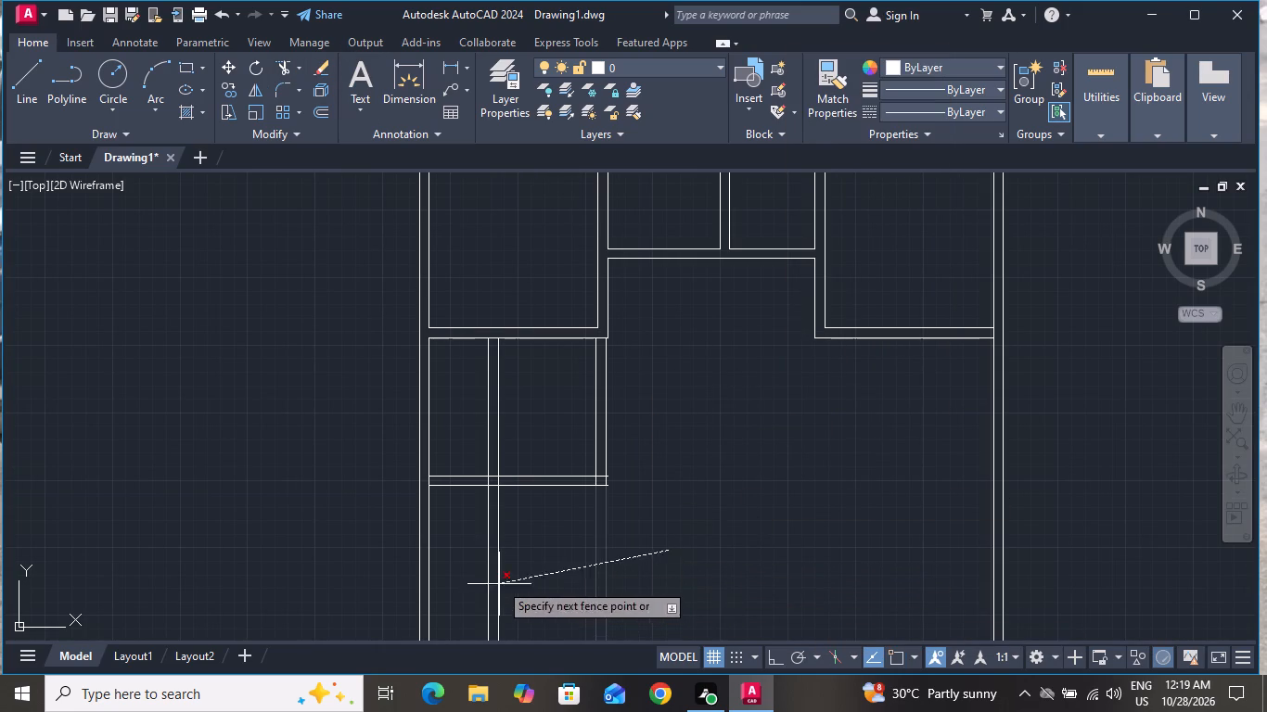
left_click(493, 578)
left_click(481, 566)
left_click(504, 546)
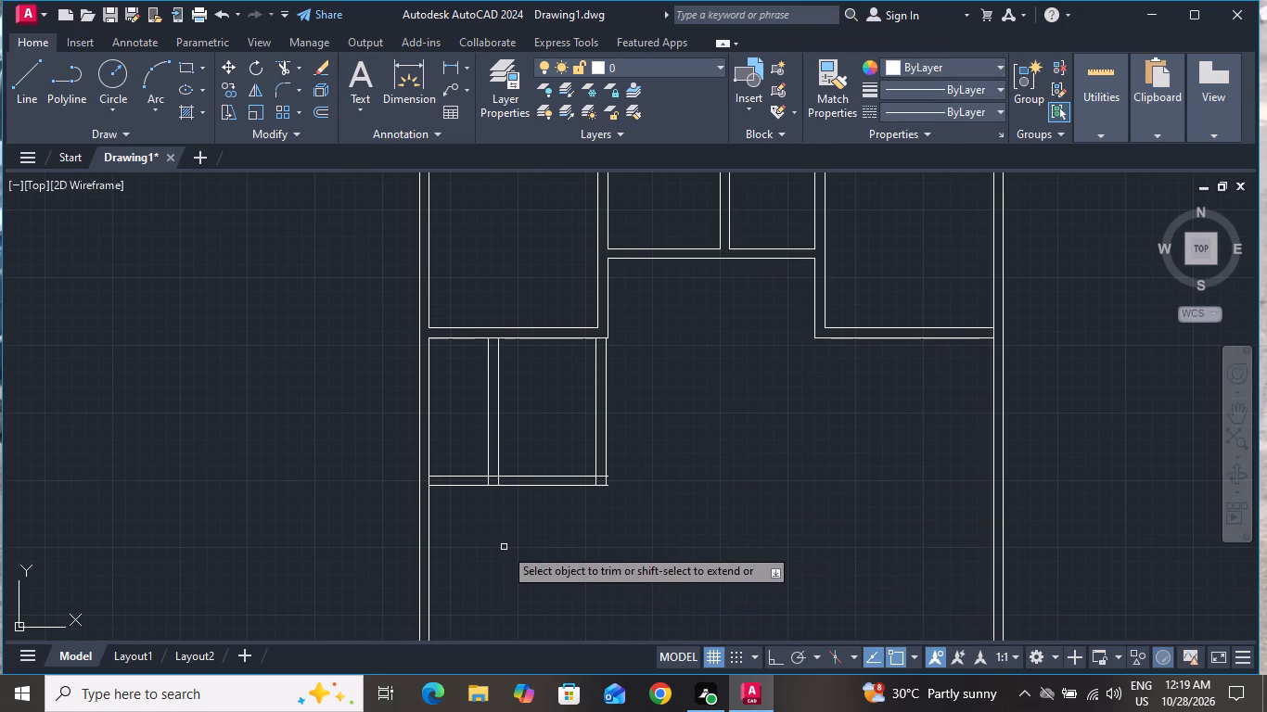
Trim both lines of the new horizontal partition between the inner left wall line and the first vertical partition.
scroll(449, 534, "up", 1)
left_click(453, 505)
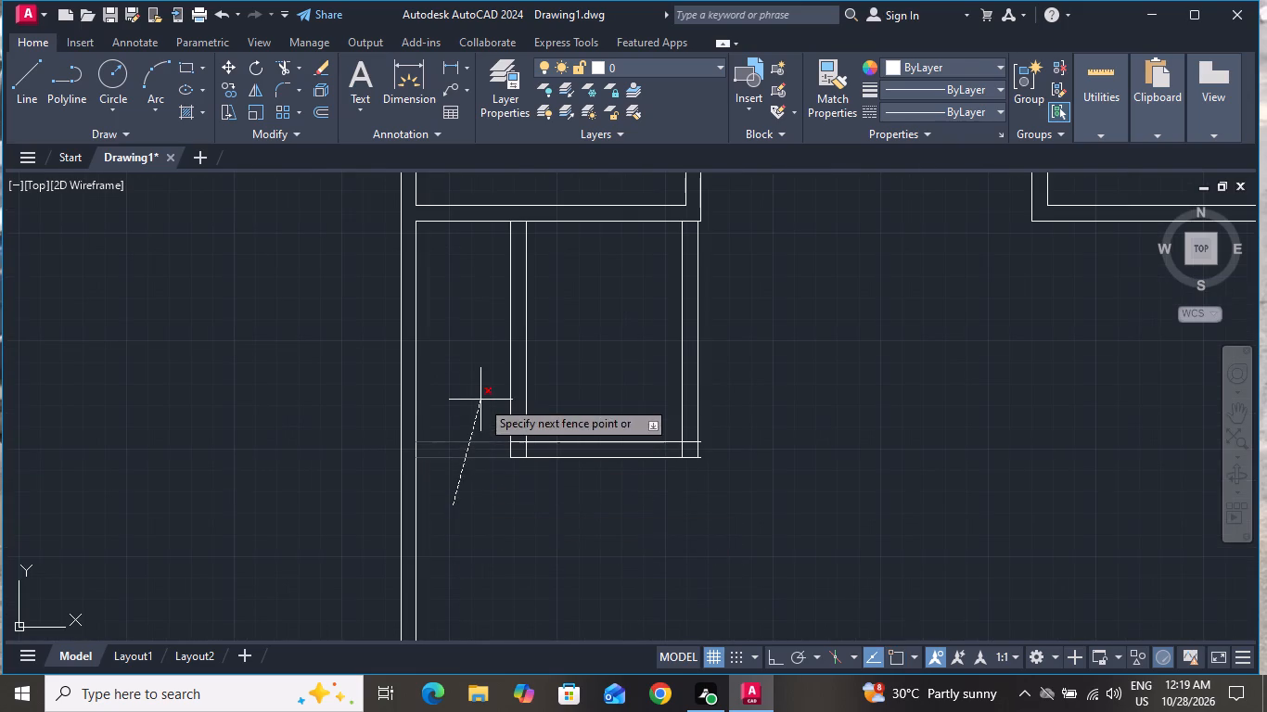
left_click(478, 361)
scroll(464, 485, "down", 1)
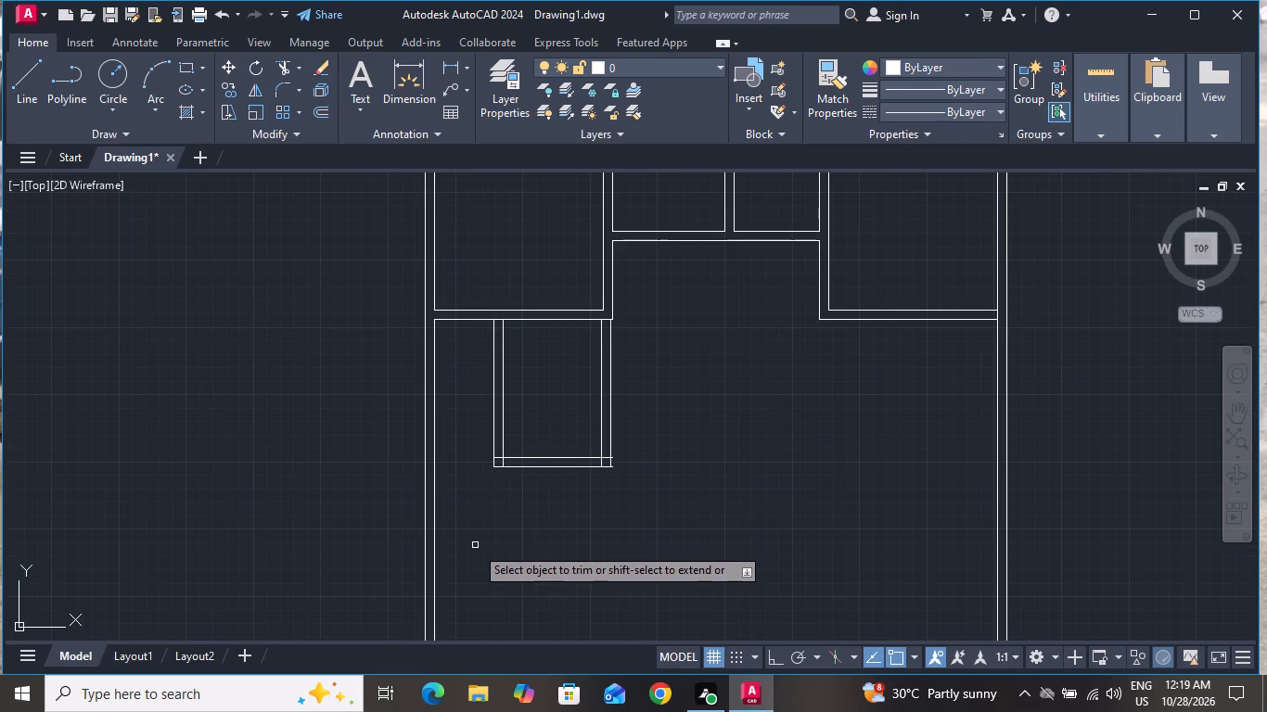
right_click(448, 391)
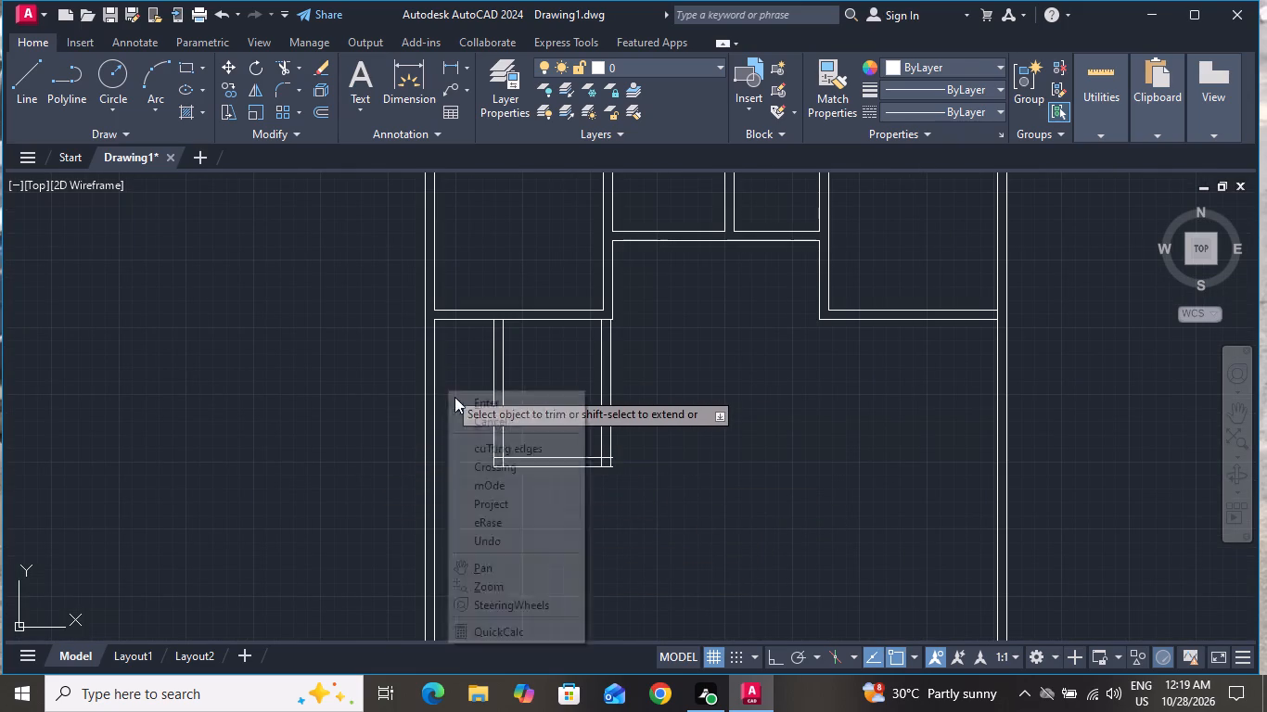
left_click(479, 422)
Draw a short line across the left wall, from the left room partition's bottom line end to the outer wall line.
left_click(29, 81)
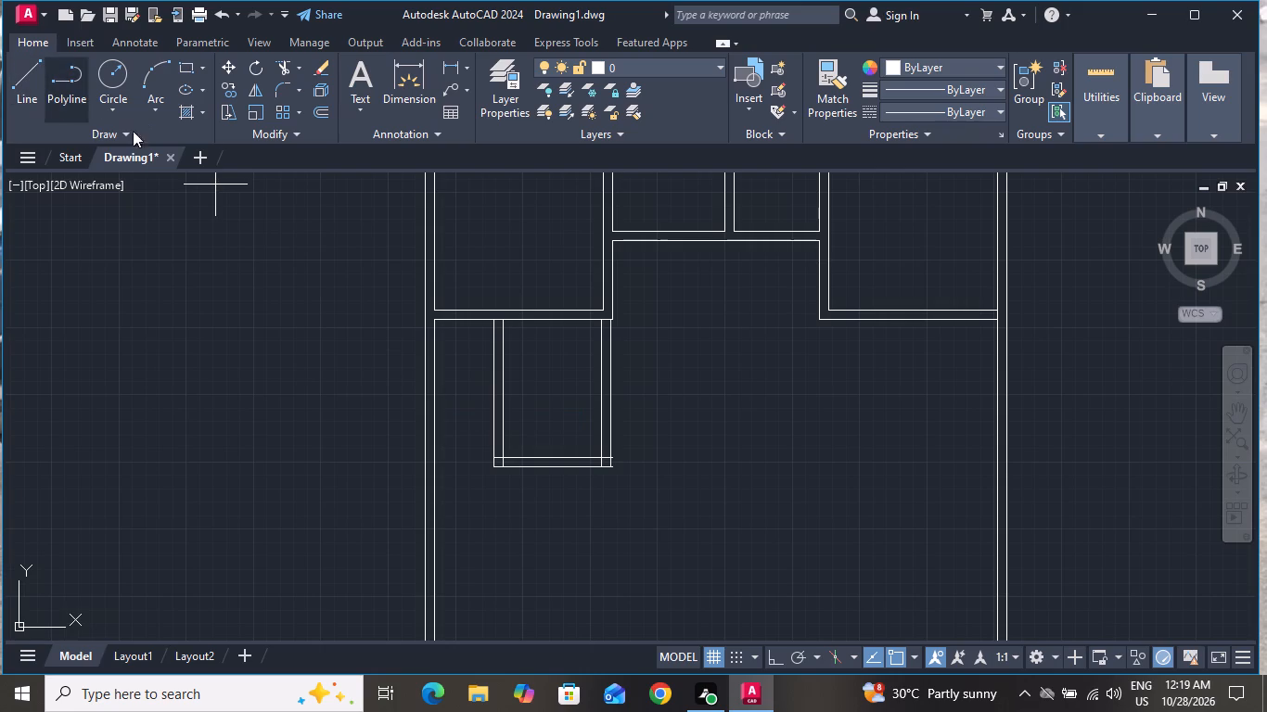
scroll(360, 274, "up", 2)
left_click(528, 369)
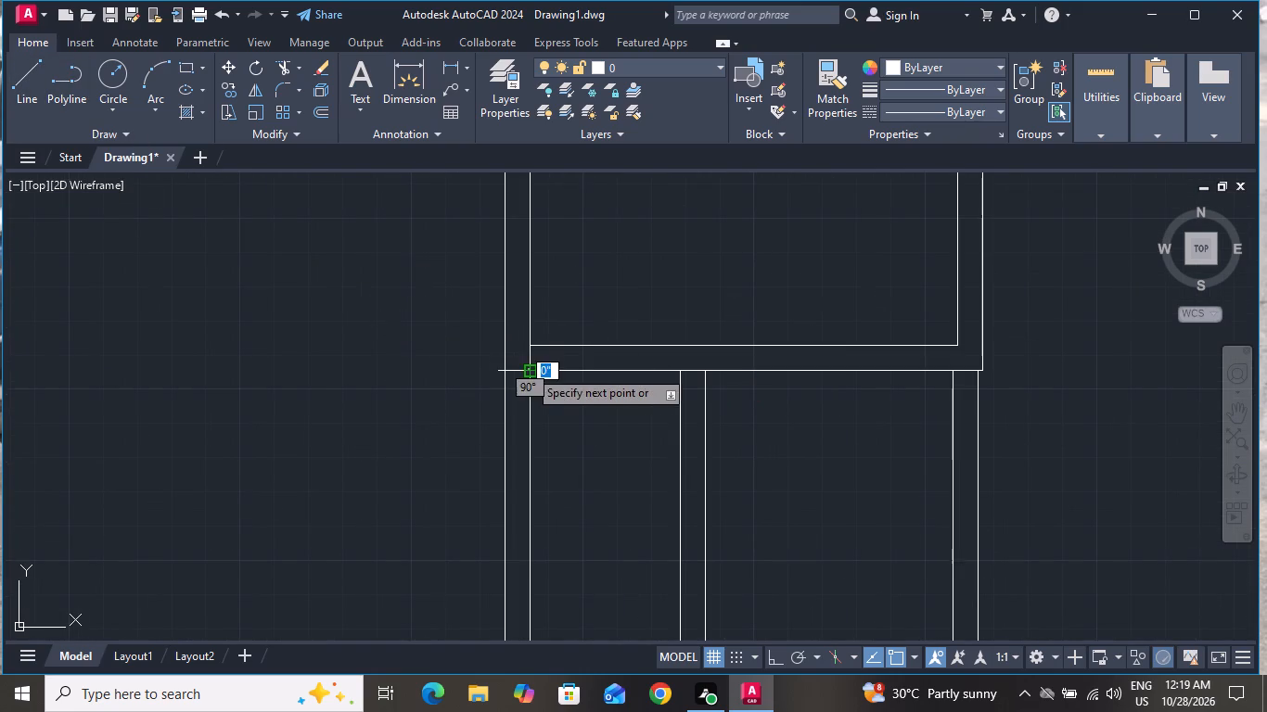
left_click(506, 367)
right_click(507, 362)
left_click(531, 395)
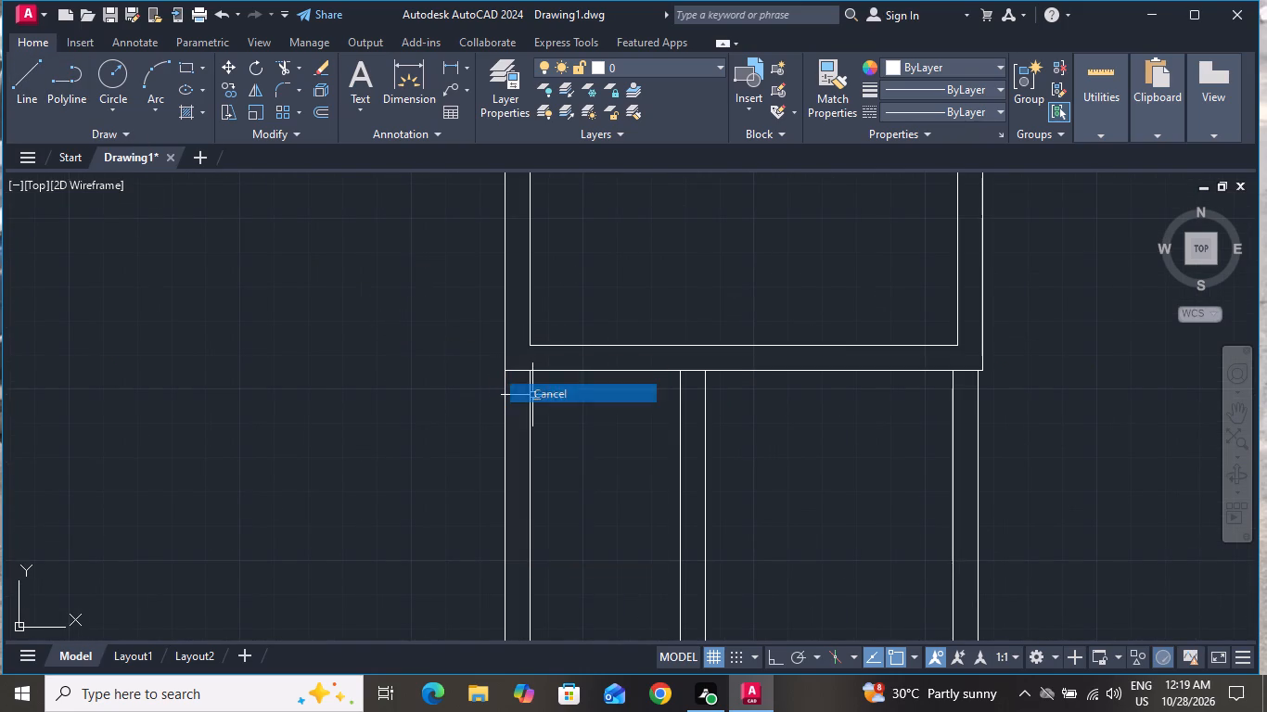
Delete the inner left wall line below the left room.
left_click(531, 388)
scroll(559, 444, "down", 5)
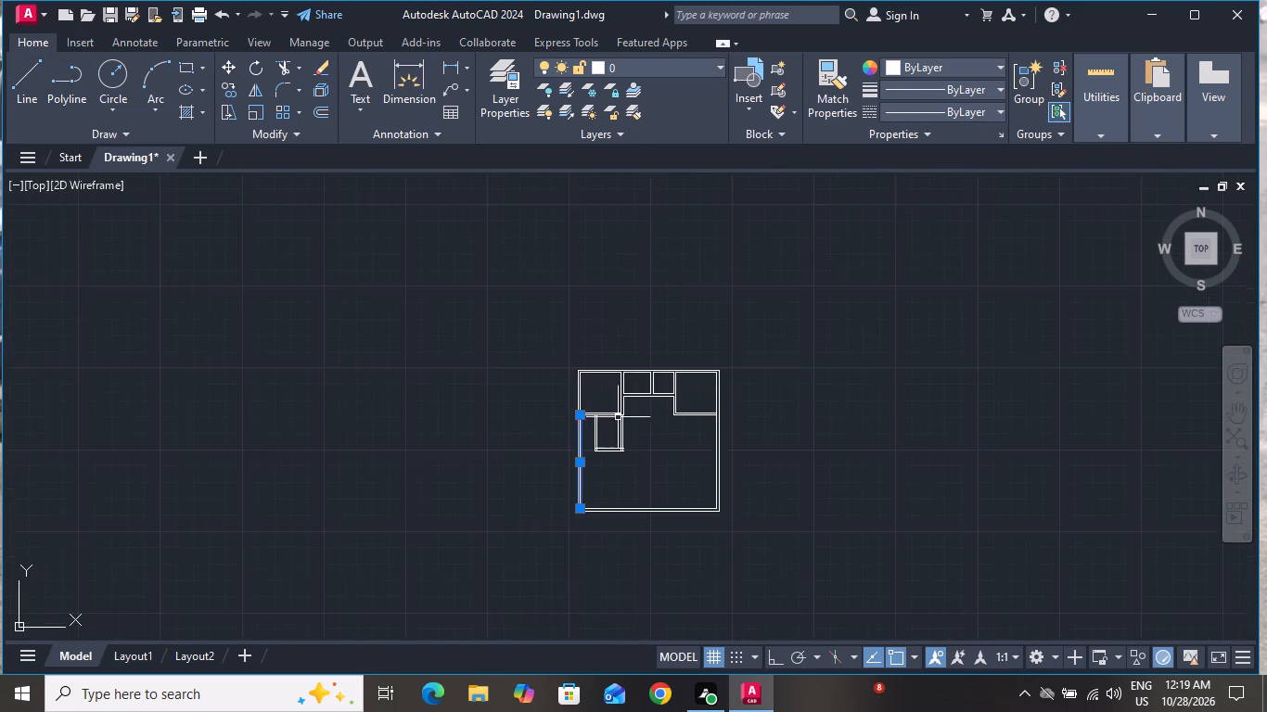
scroll(621, 417, "down", 2)
scroll(622, 434, "up", 4)
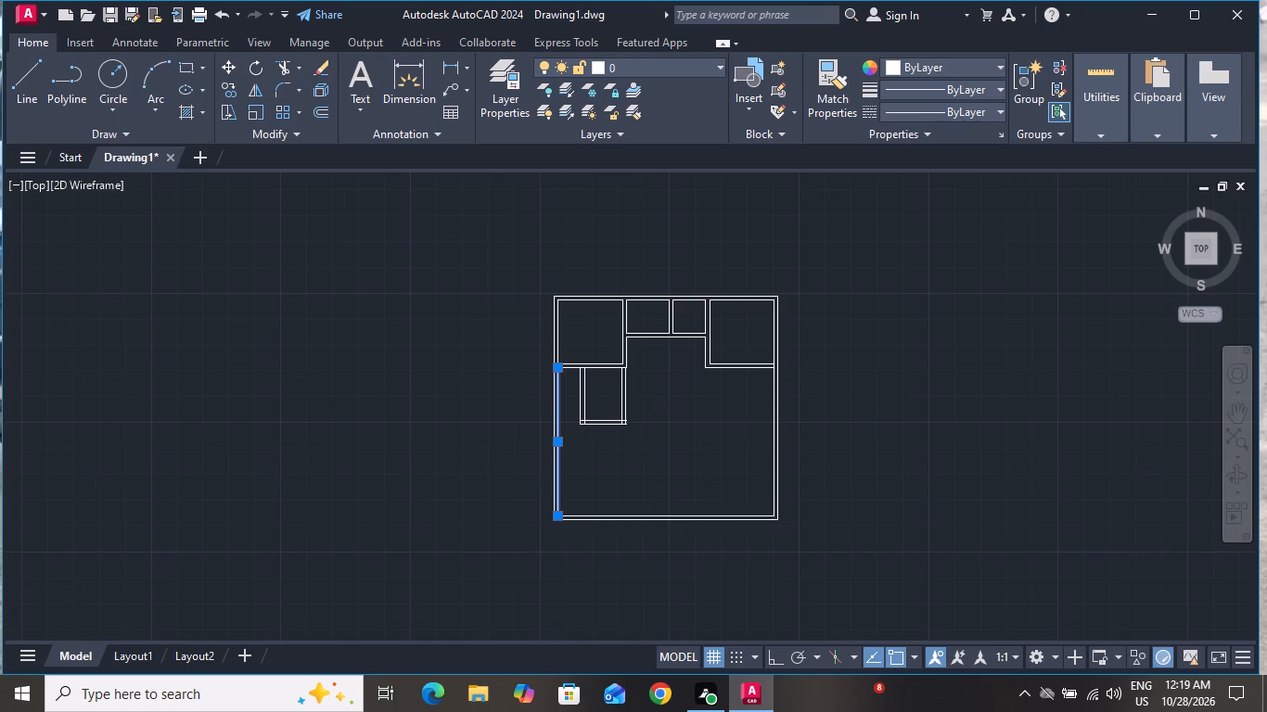
key("BackSpace")
key("Delete")
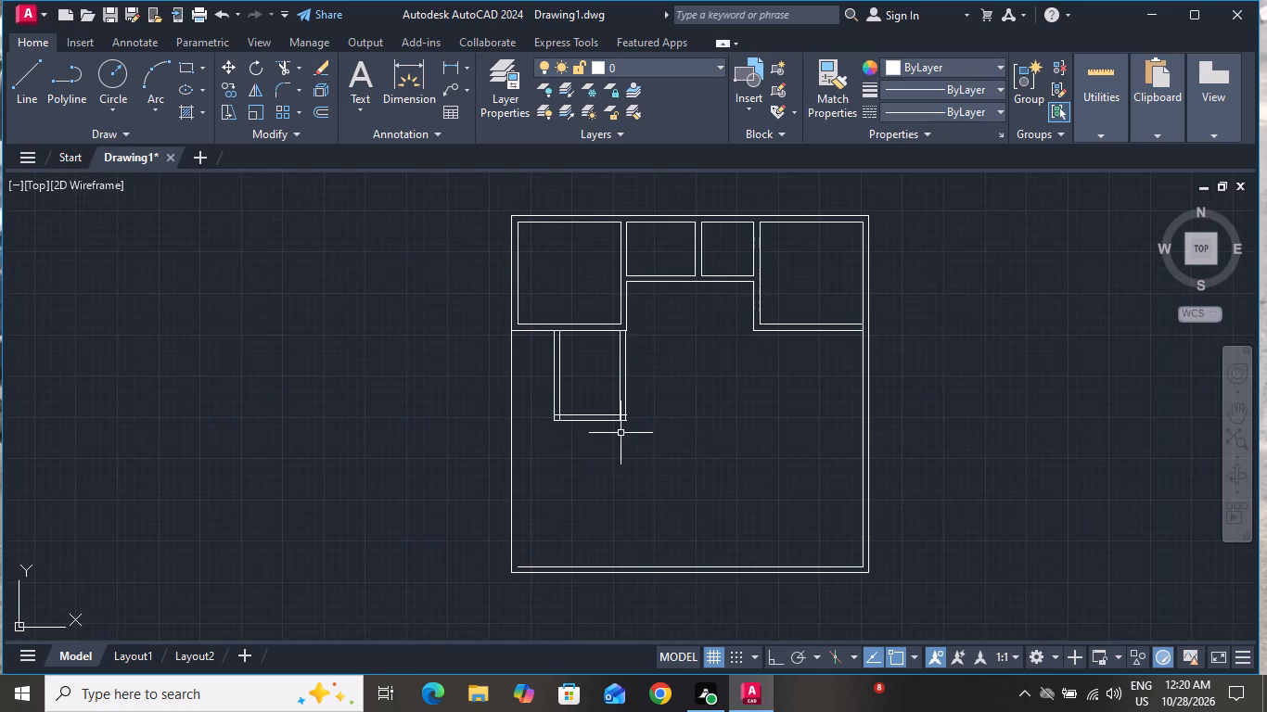
With Ortho on, draw a vertical line from the midpoint of the short left-wall line down to the bottom outer wall line.
left_click(14, 85)
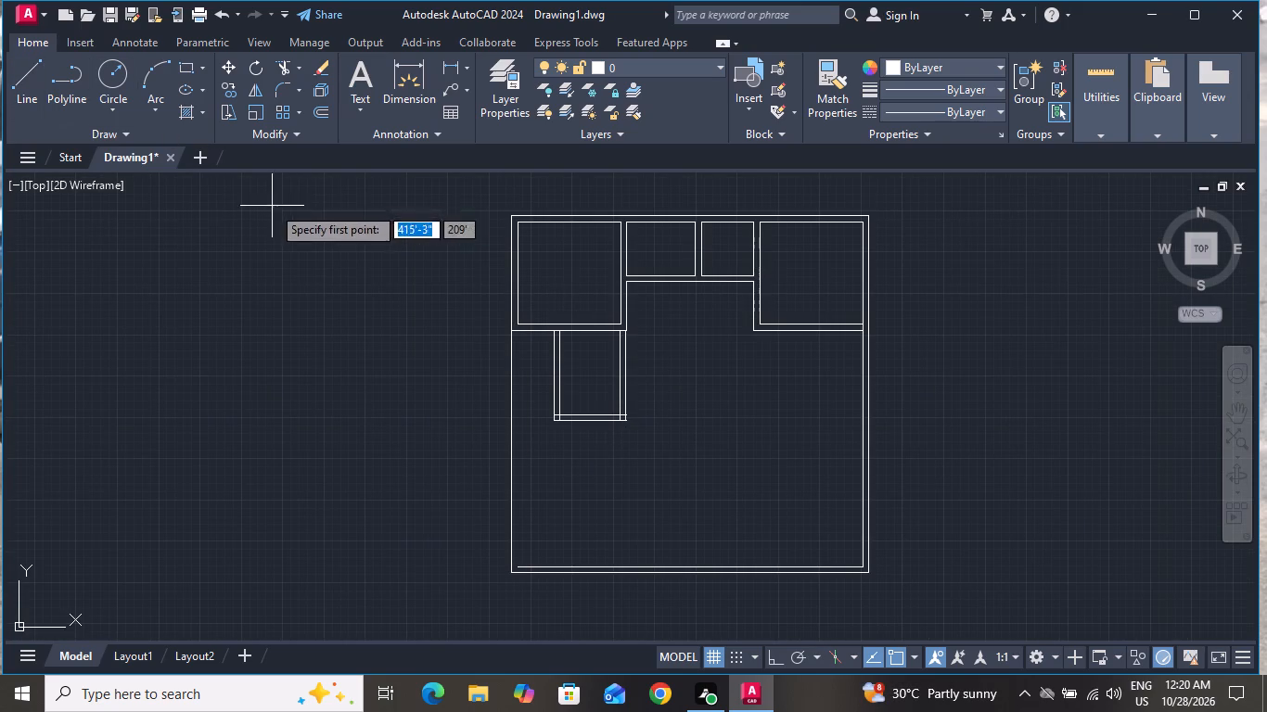
scroll(522, 355, "up", 3)
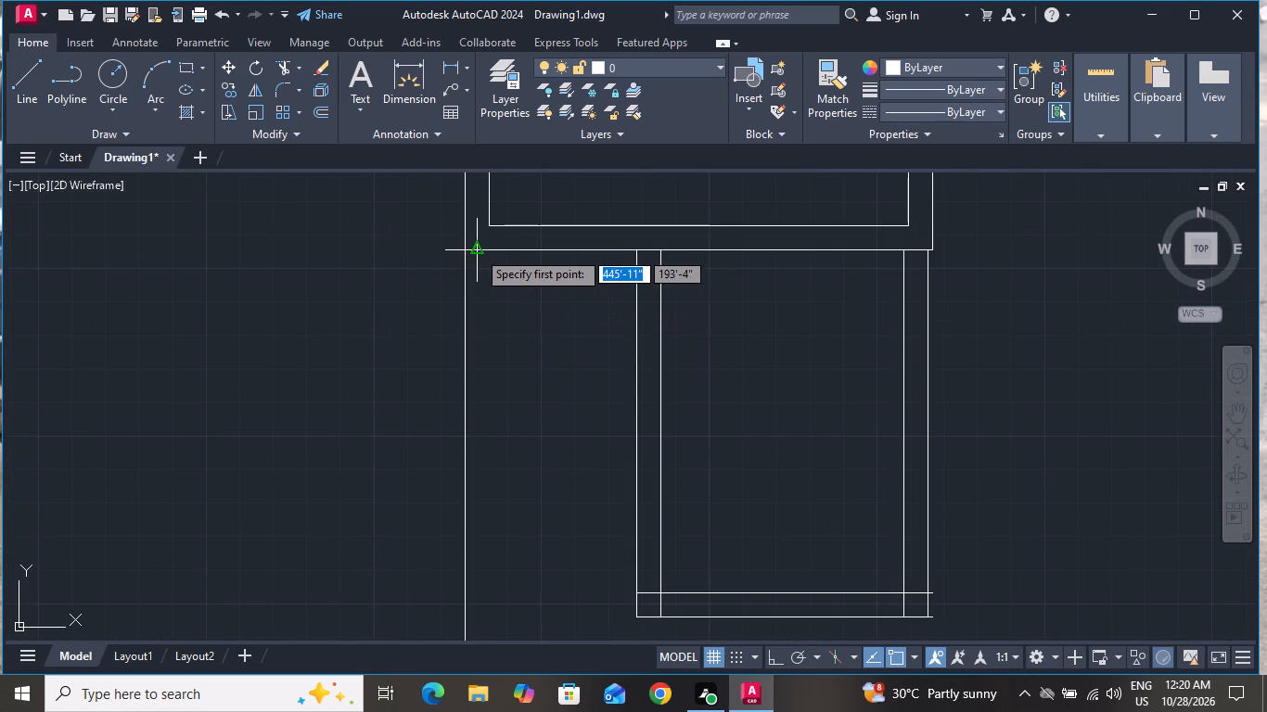
left_click(473, 248)
scroll(500, 358, "down", 3)
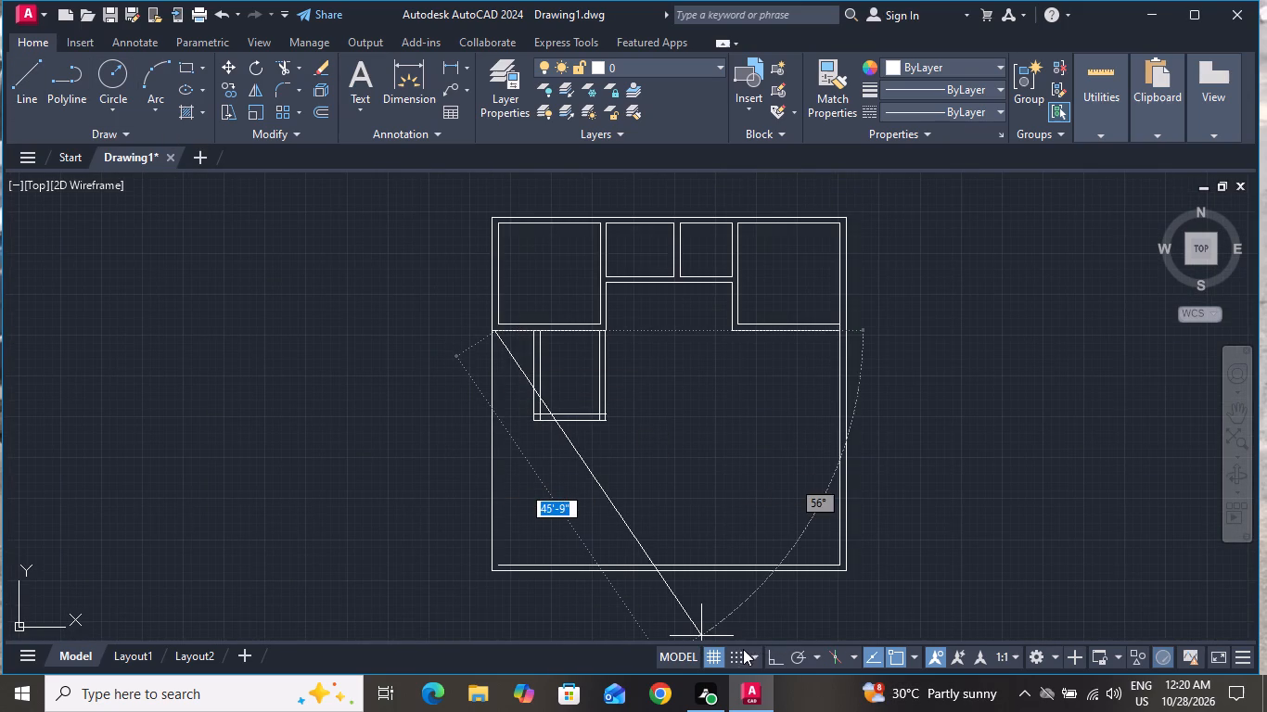
left_click(781, 648)
scroll(514, 349, "down", 1)
scroll(510, 460, "up", 3)
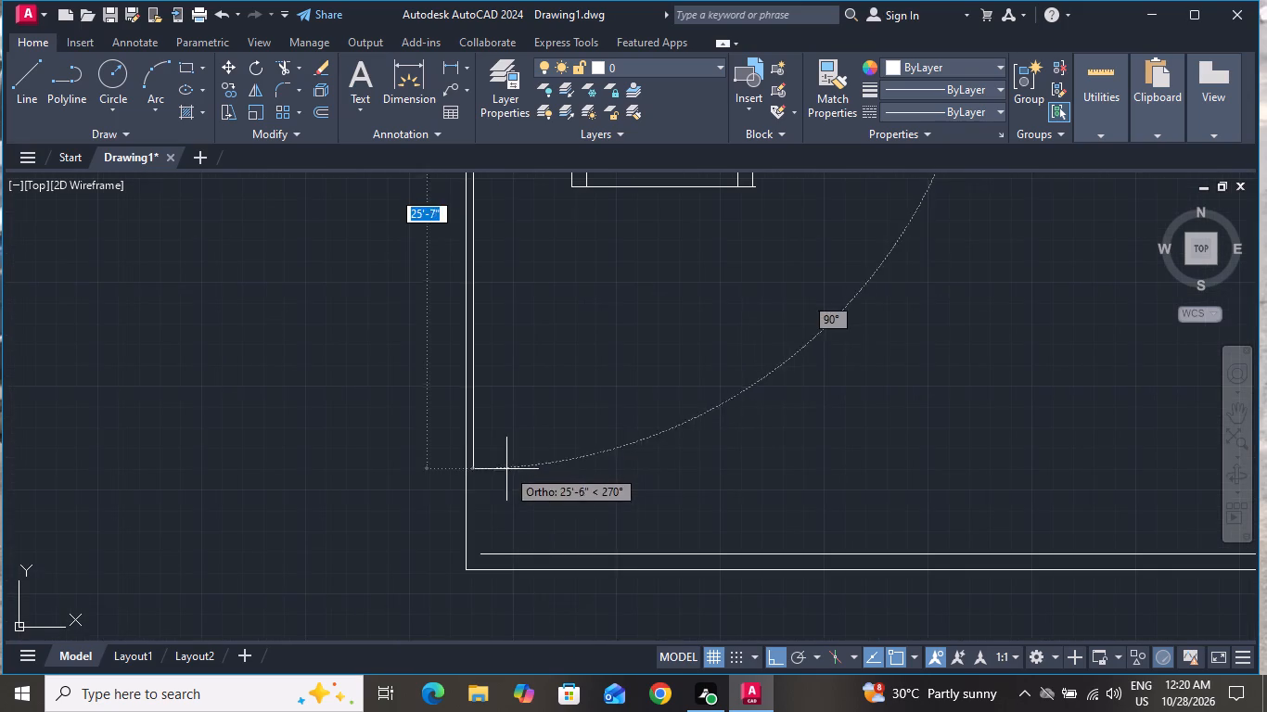
left_click(477, 566)
right_click(477, 566)
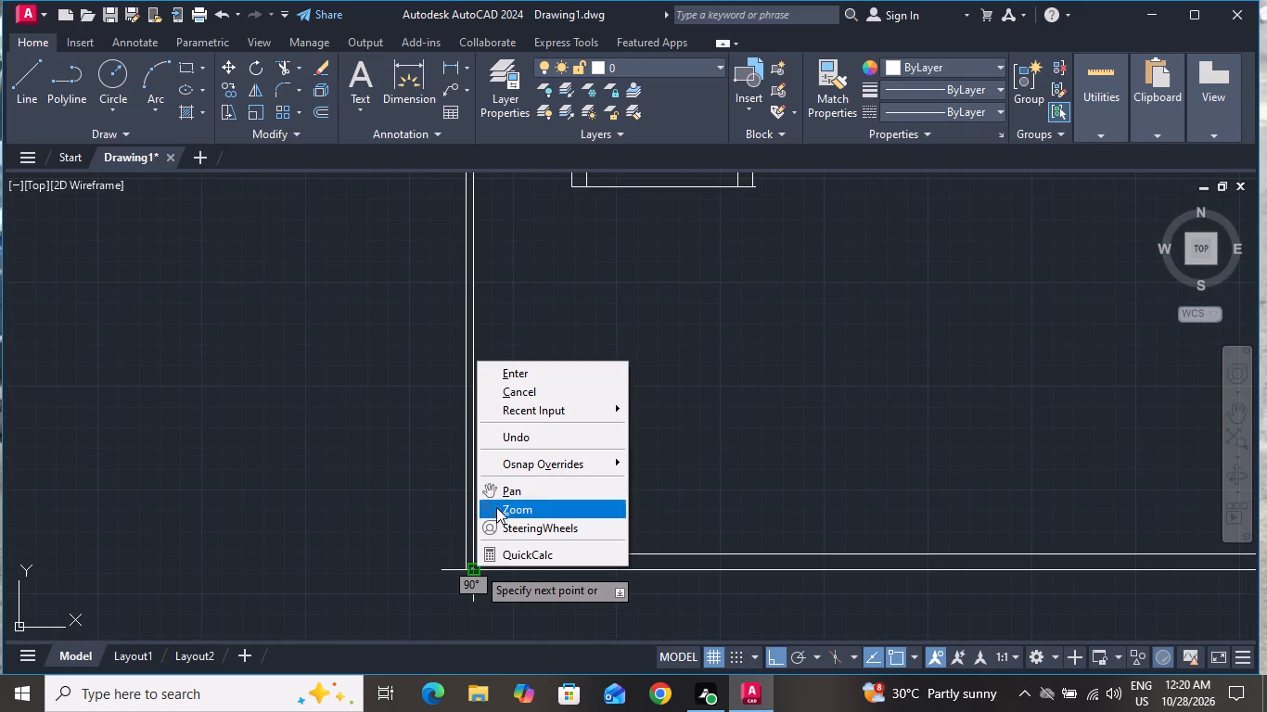
left_click(531, 388)
scroll(547, 428, "down", 2)
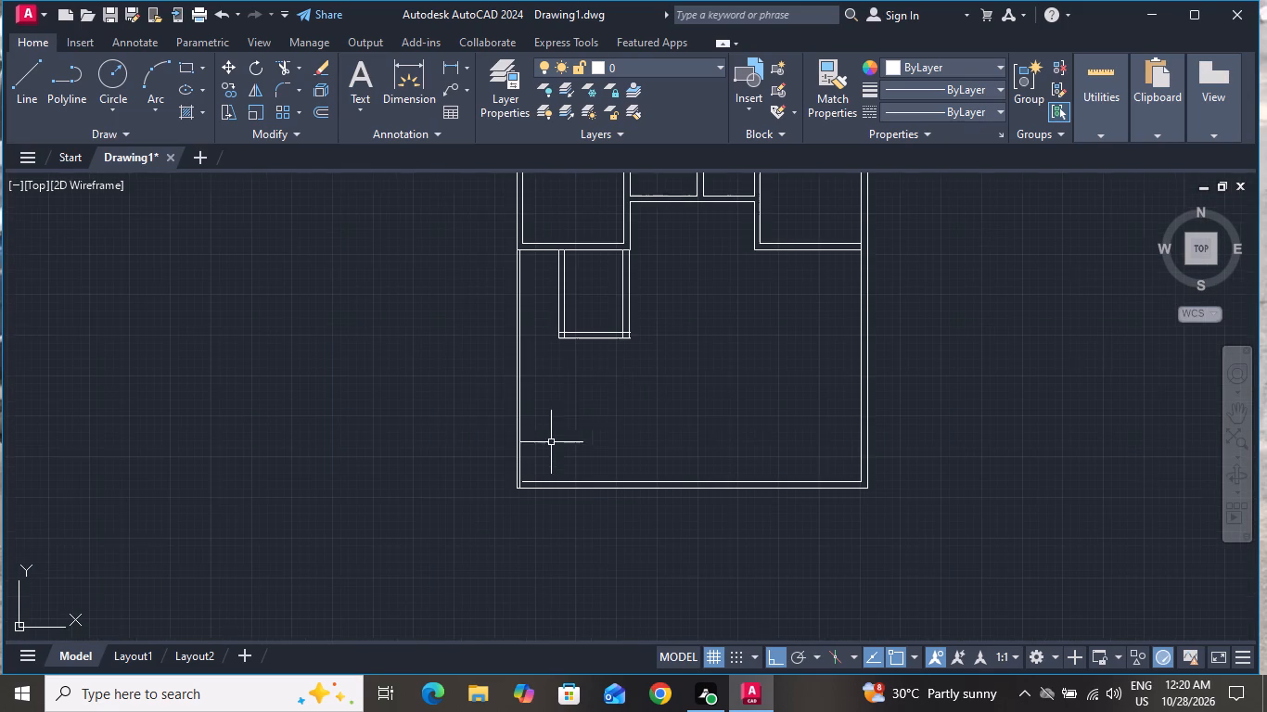
Trim the crossing partition lines at the small room's lower left corner into a clean corner.
left_click(280, 64)
scroll(593, 320, "up", 3)
scroll(507, 399, "down", 1)
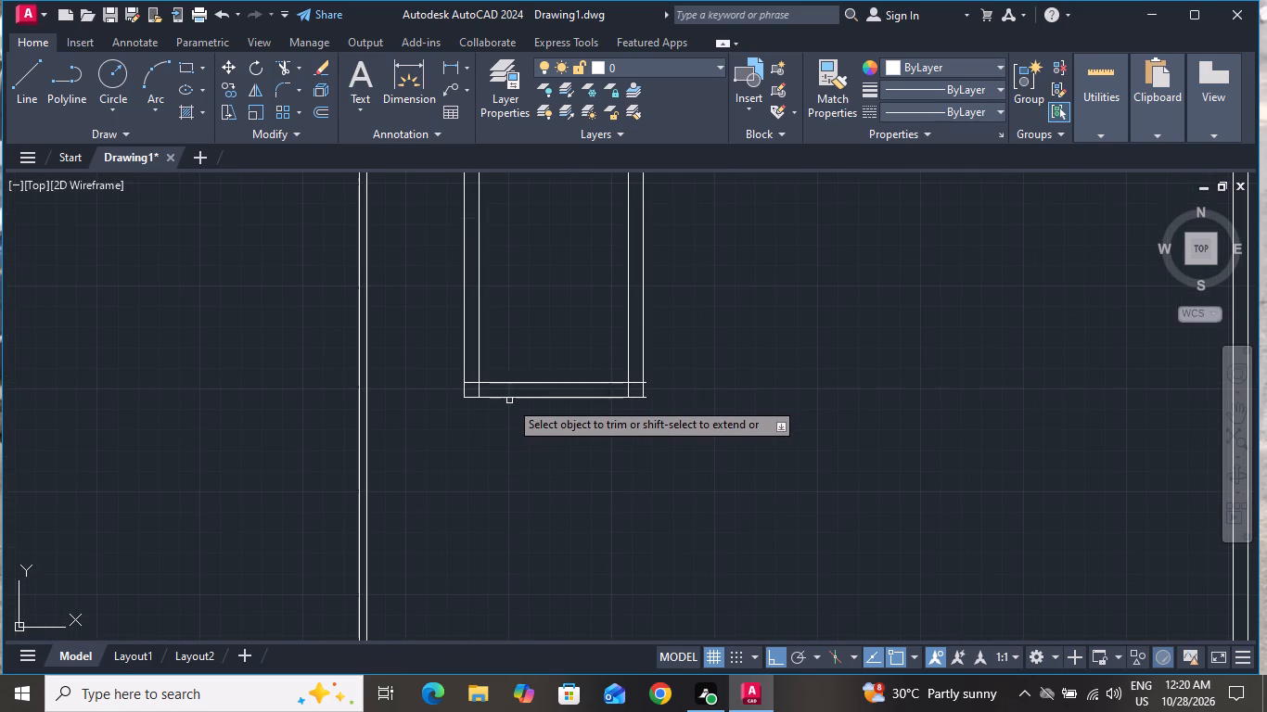
scroll(482, 391, "up", 2)
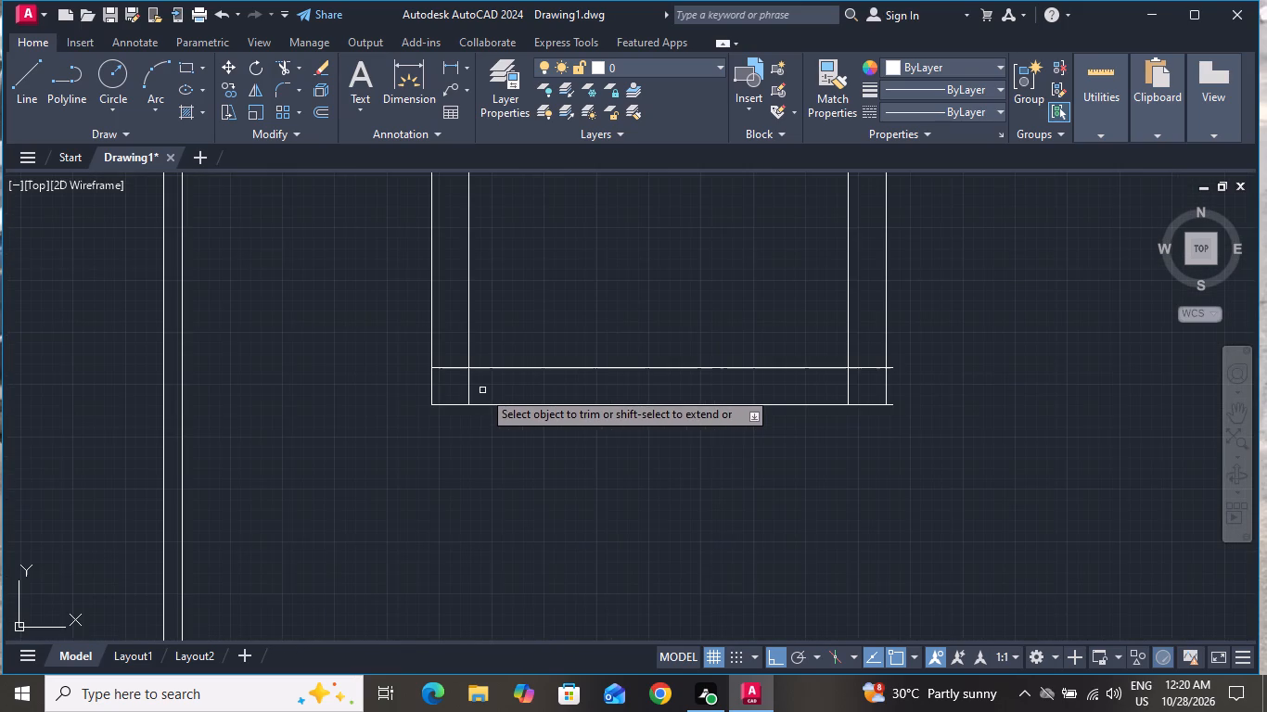
left_click(482, 390)
left_click(462, 385)
left_click(457, 374)
left_click(455, 343)
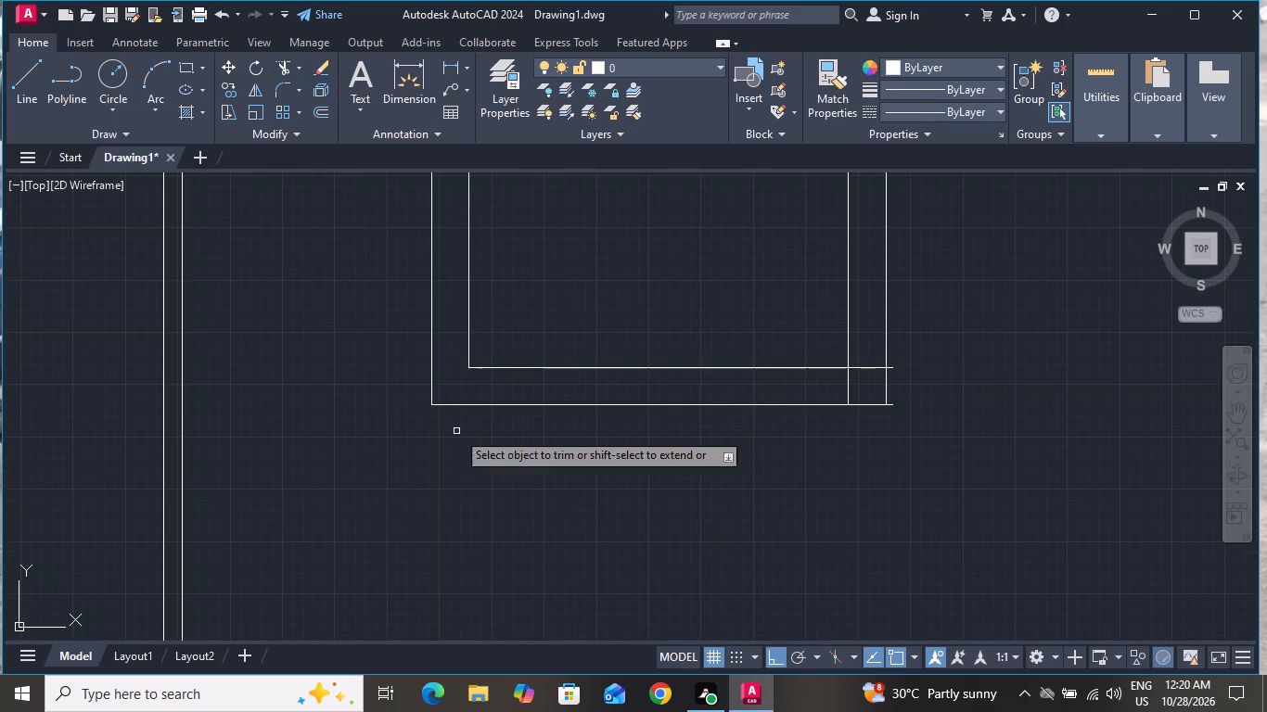
Trim the crossing lines and both overhanging ends at the small room's lower right corner.
scroll(465, 483, "down", 3)
scroll(568, 467, "up", 3)
left_click(557, 422)
left_click(557, 437)
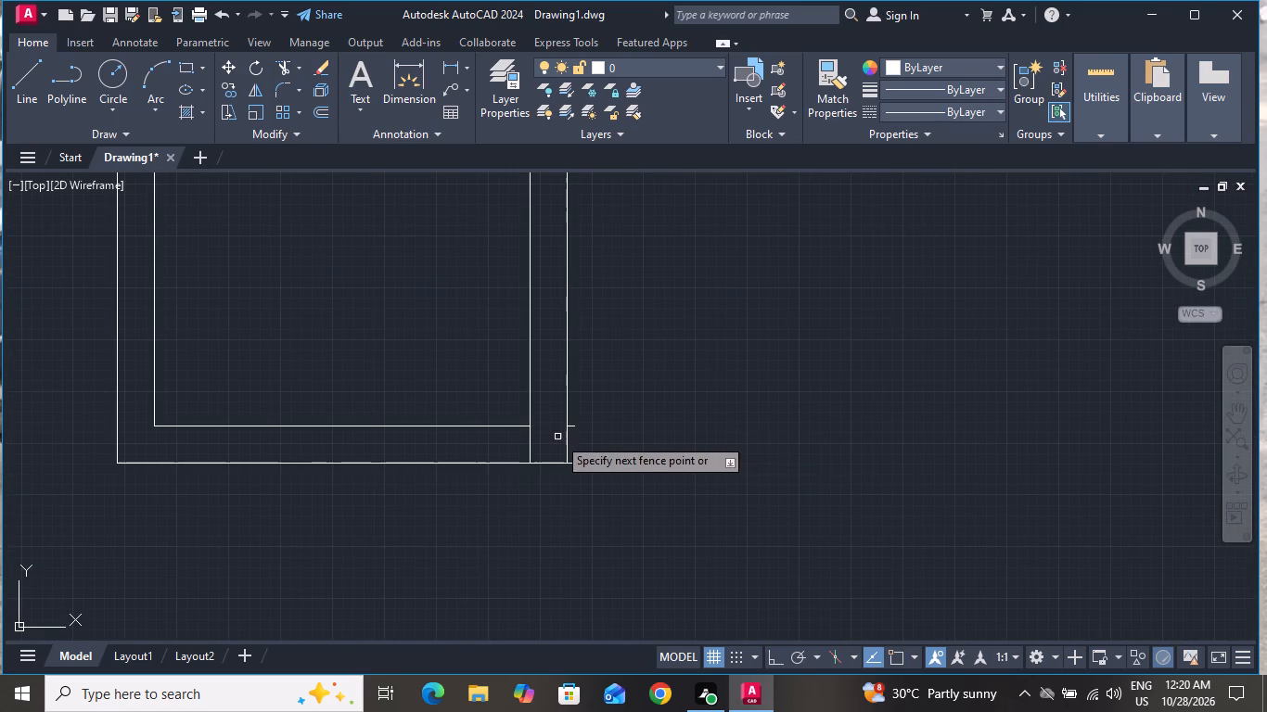
left_click(545, 437)
left_click(495, 437)
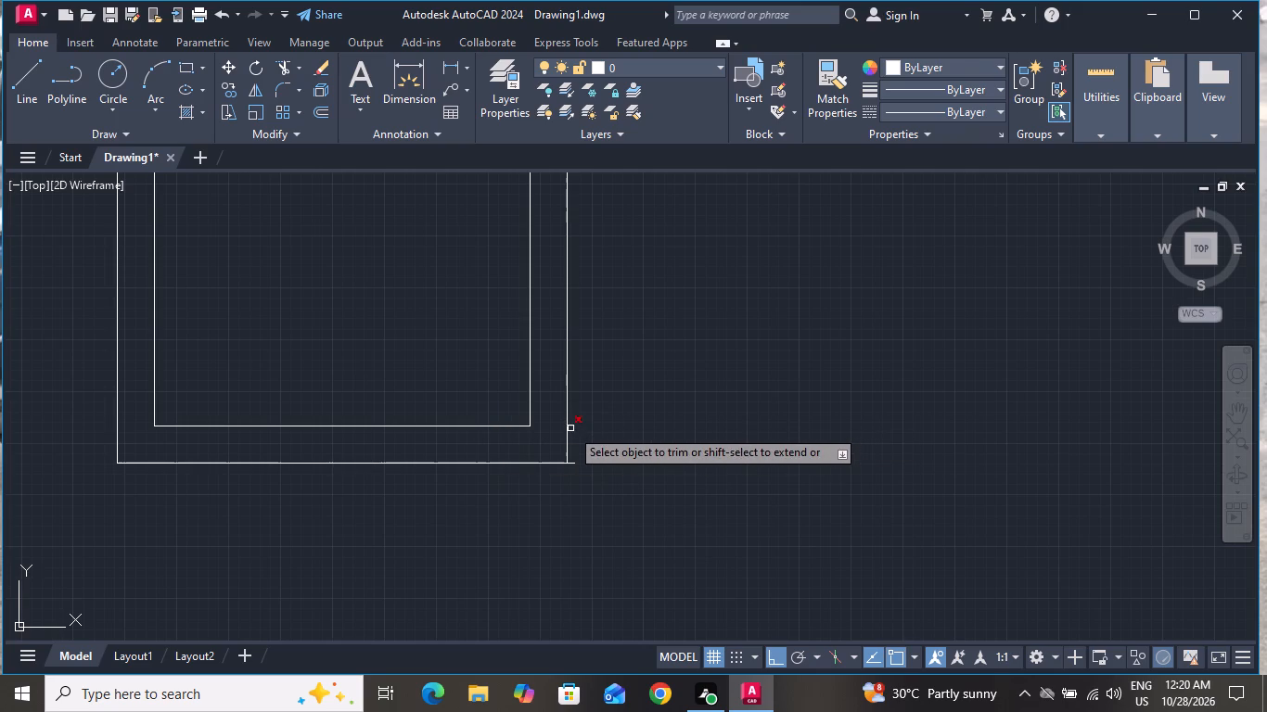
left_click(574, 427)
left_click(574, 466)
scroll(588, 515, "down", 2)
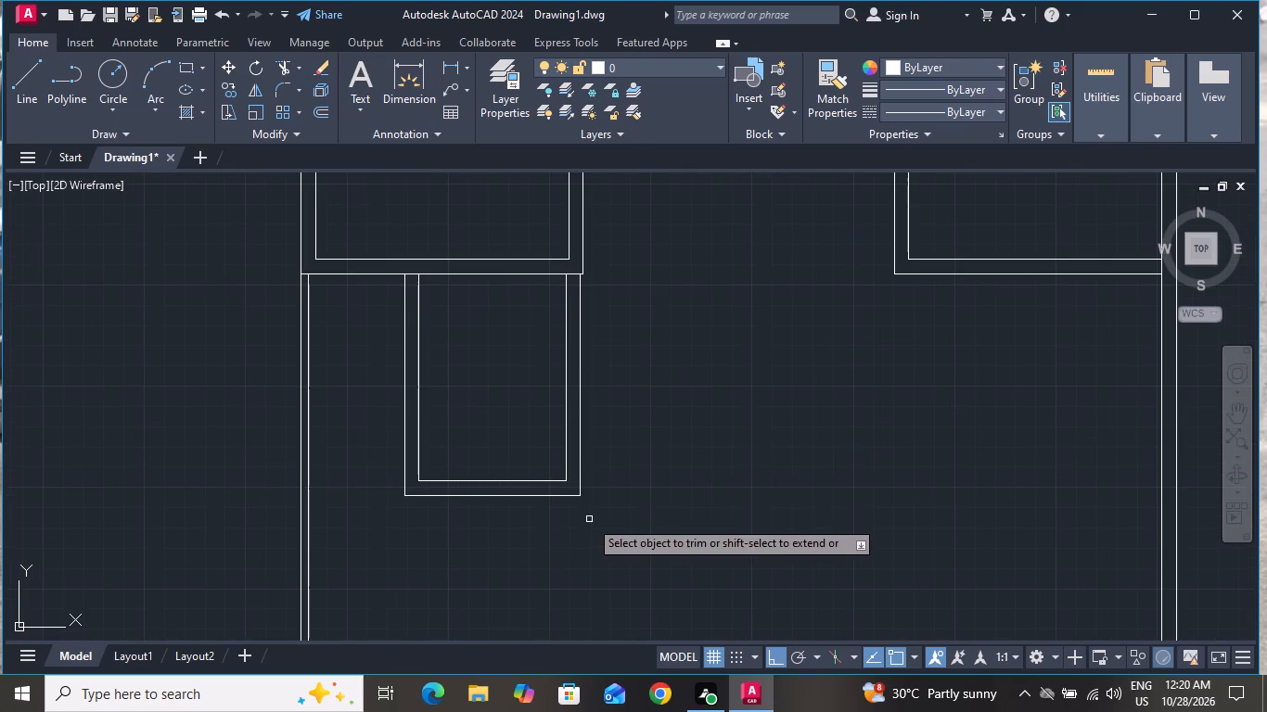
Trim the left room partition's bottom line between the faces of both vertical partitions below it.
scroll(417, 279, "up", 2)
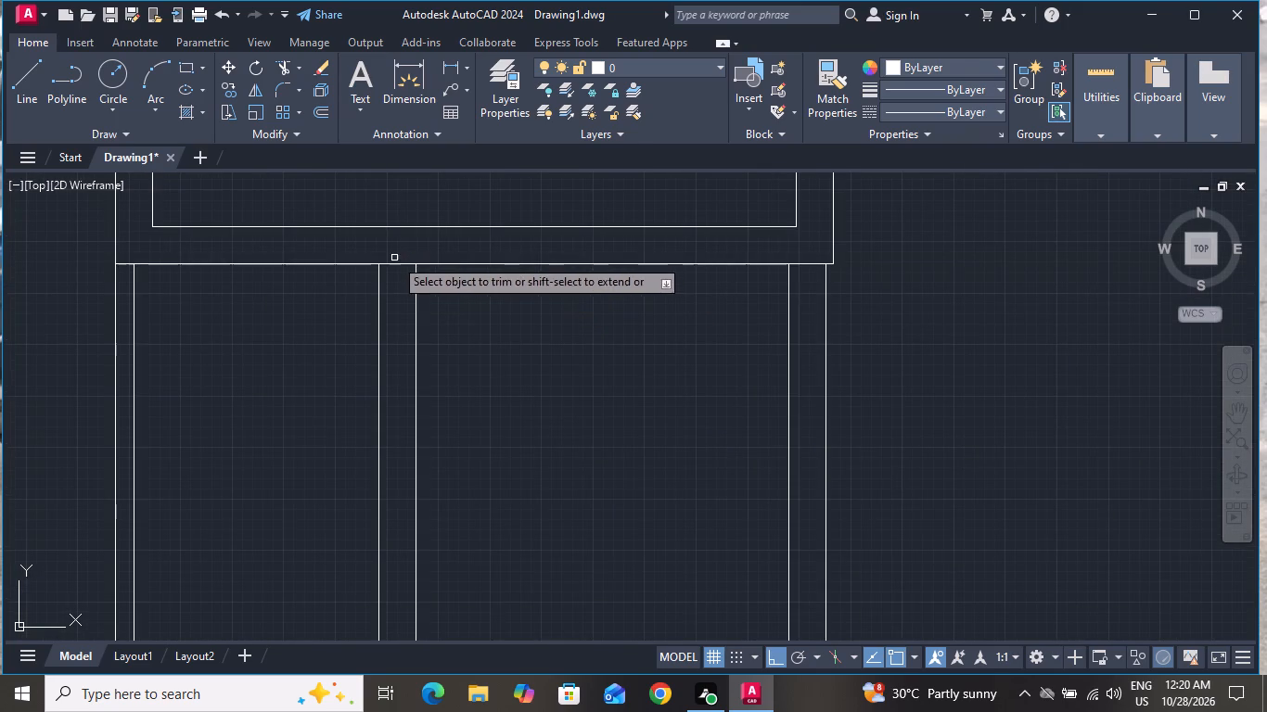
left_click(394, 258)
left_click(398, 286)
left_click(800, 244)
left_click(806, 305)
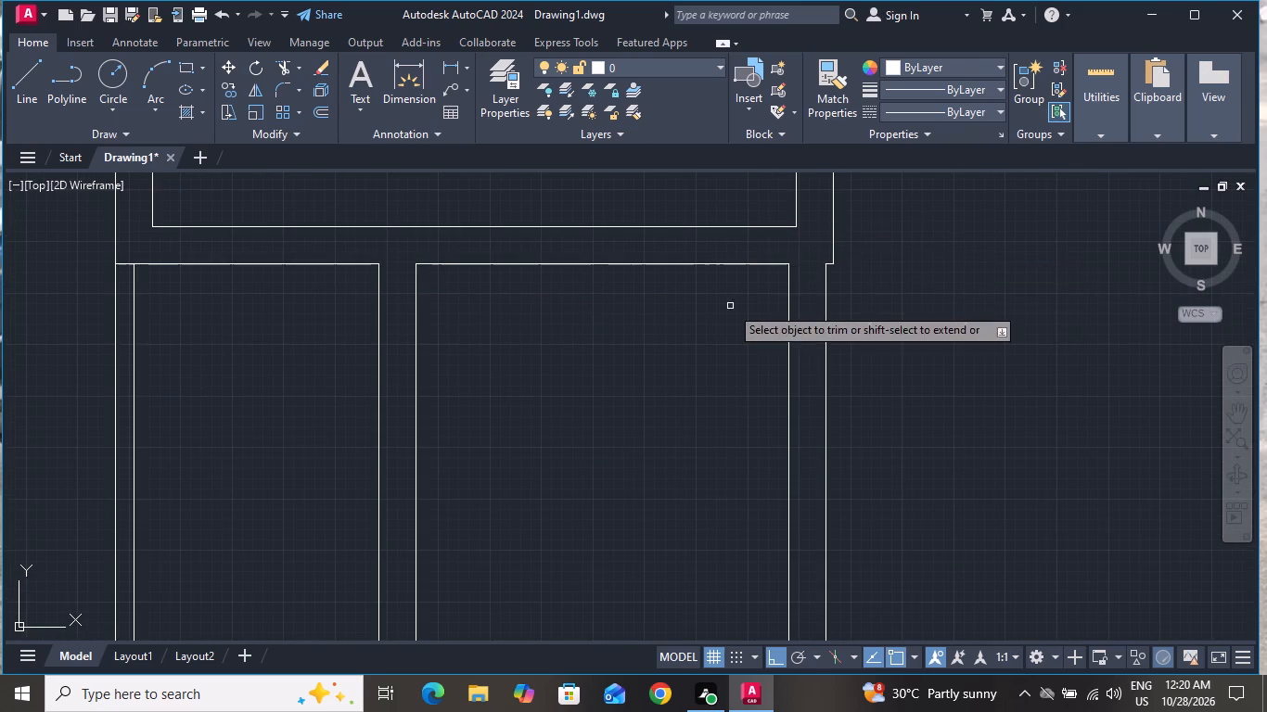
scroll(672, 330, "down", 3)
right_click(752, 390)
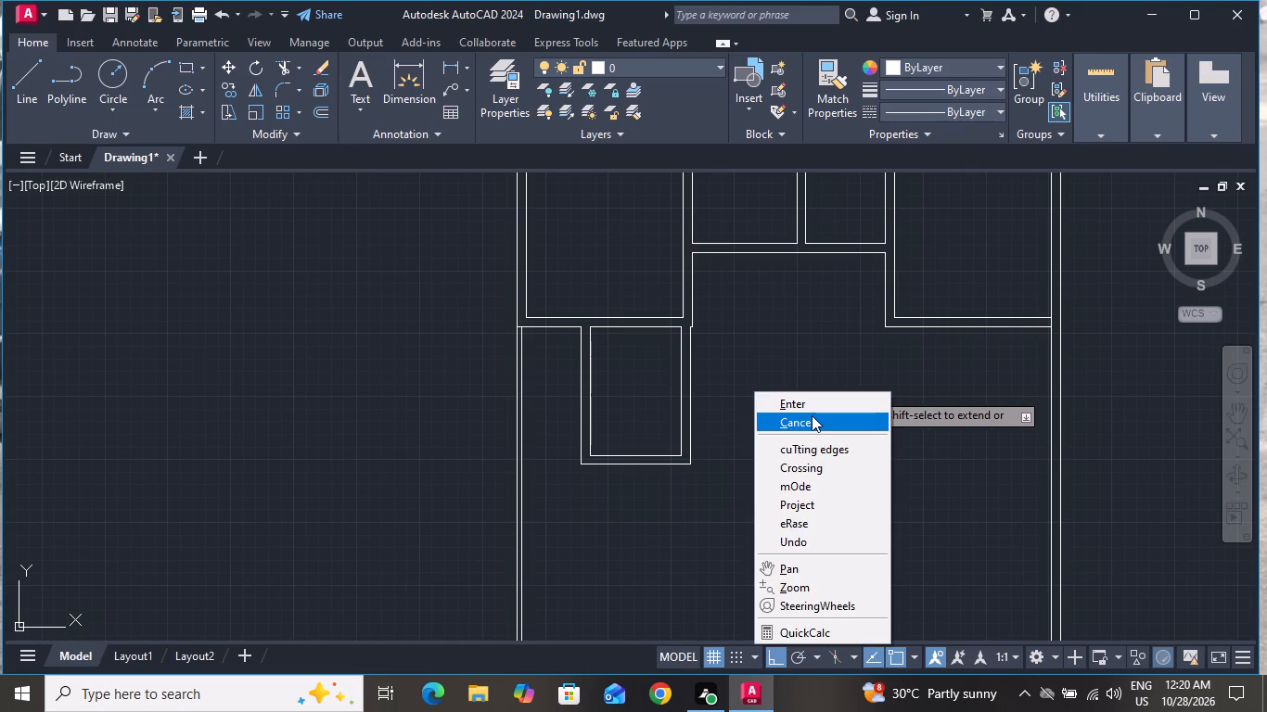
left_click(812, 415)
Using Offset Through, offset the central recess's top line down about 16'-6", and offset that copy down level with the small room's bottom outer line.
type("O")
key("space")
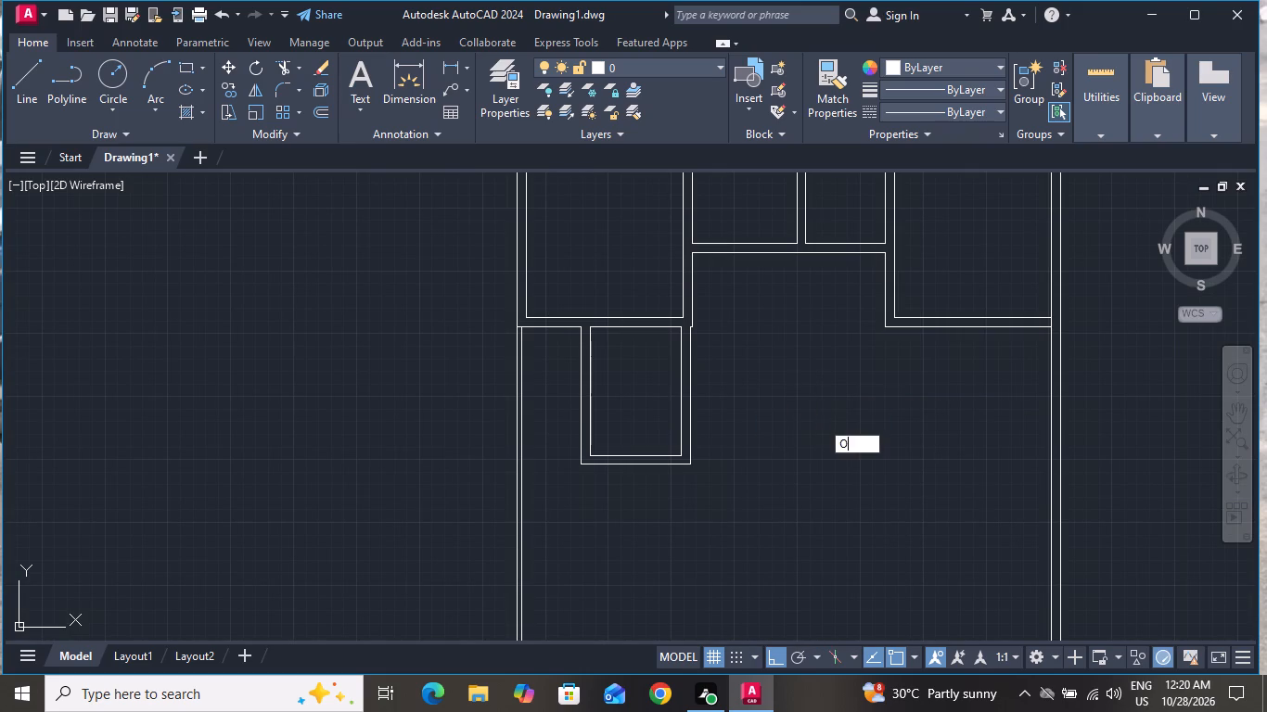
key("t")
key("space")
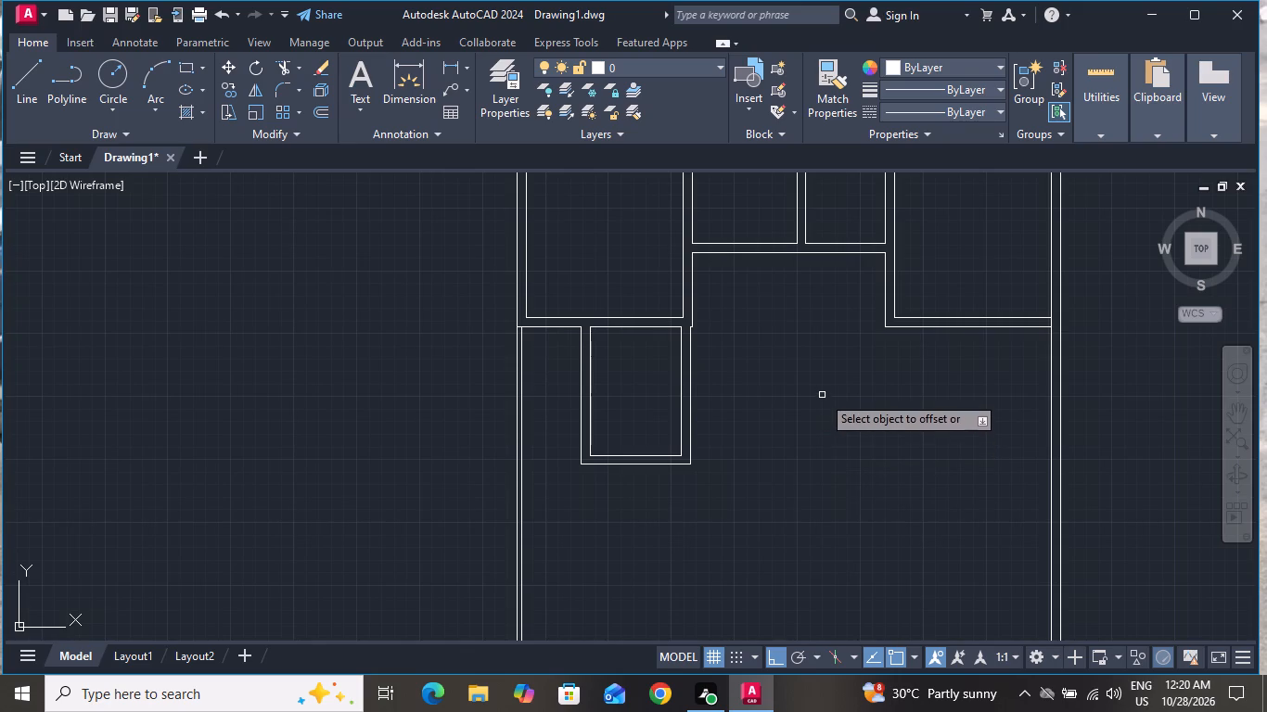
left_click(814, 254)
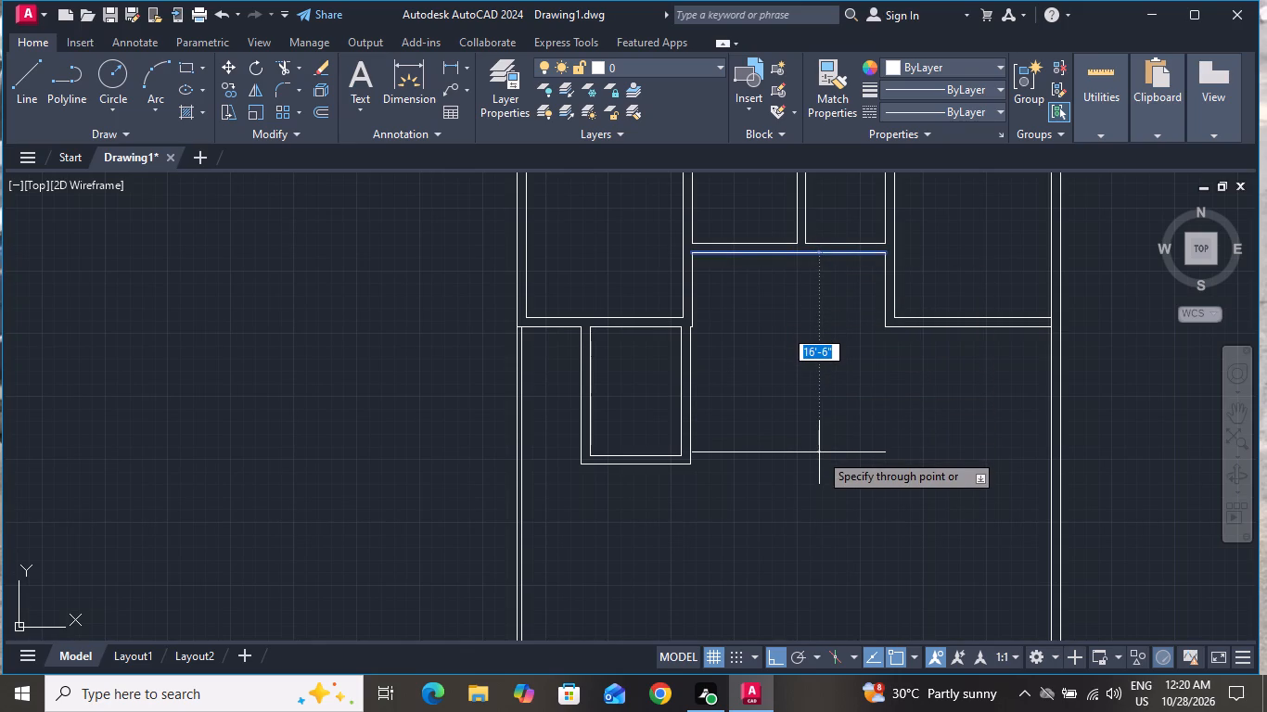
scroll(819, 452, "up", 1)
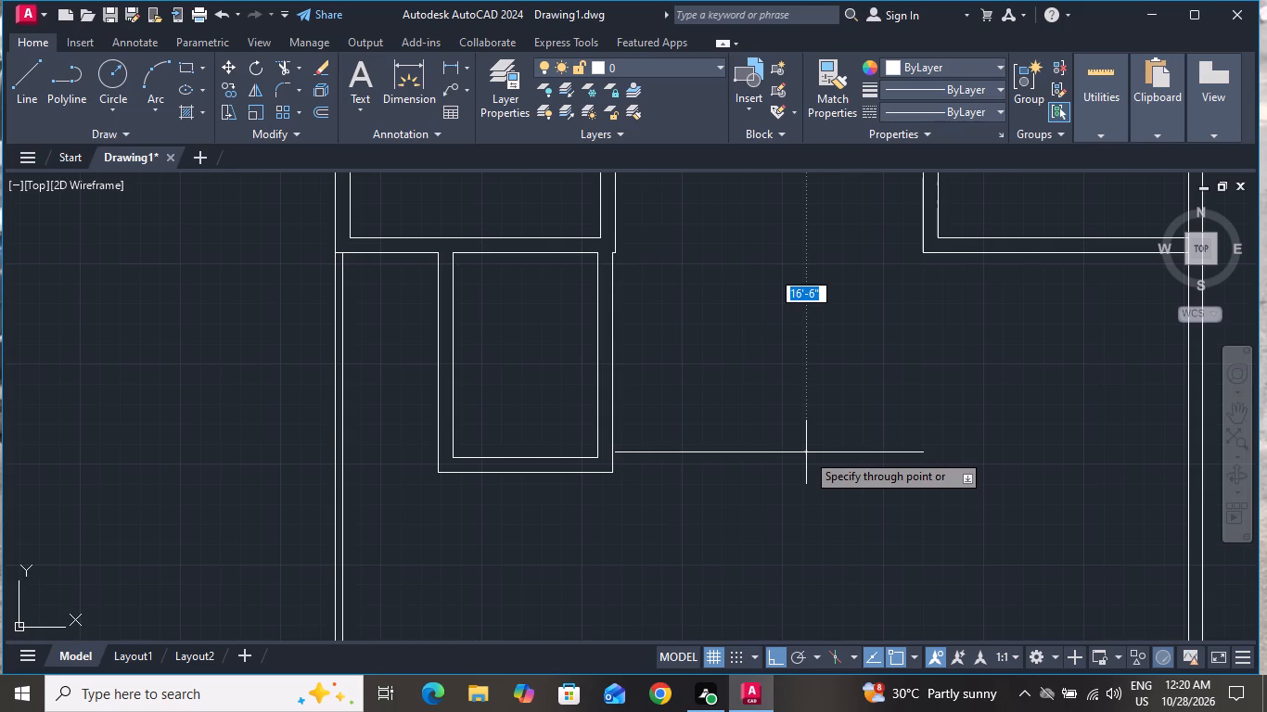
left_click(800, 455)
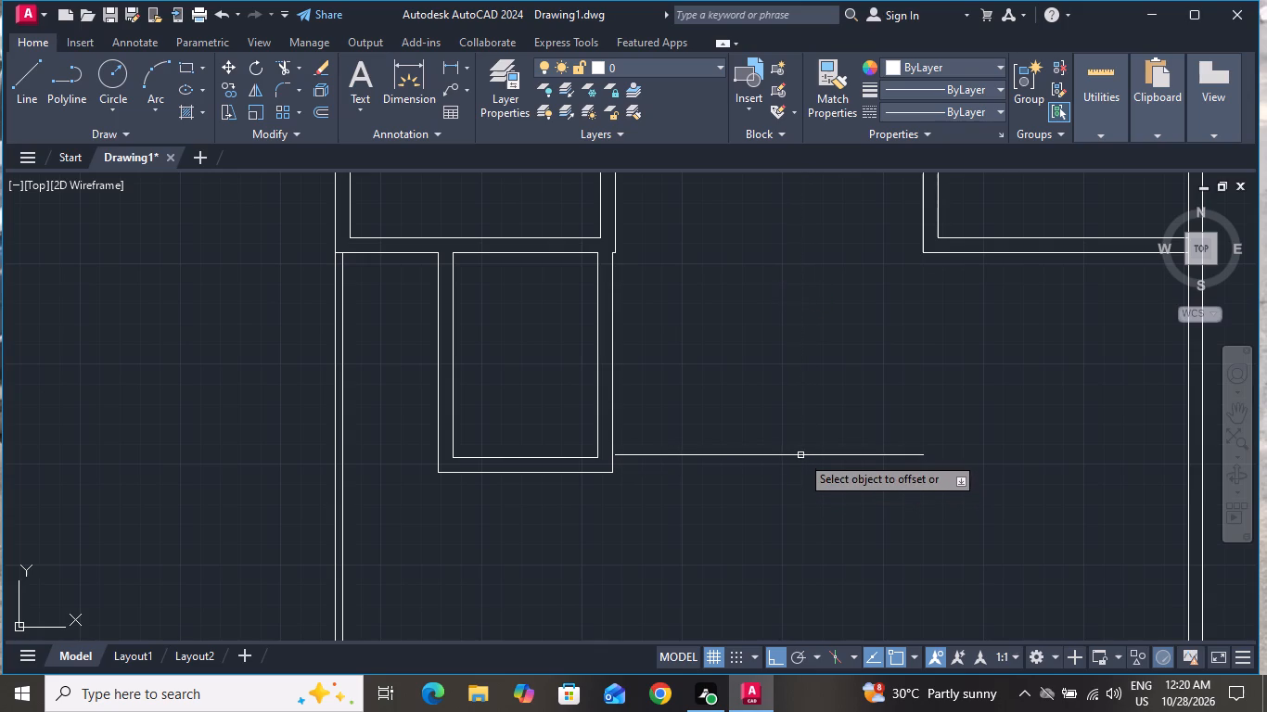
left_click(800, 452)
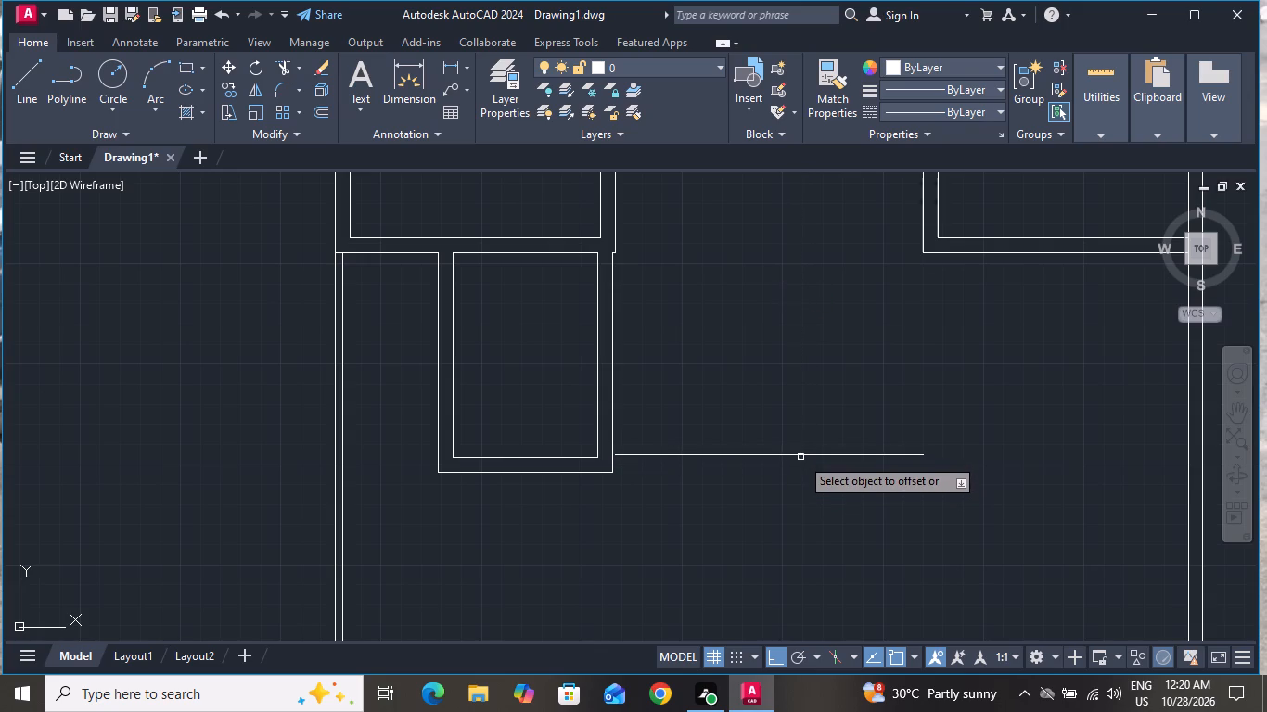
left_click(800, 454)
left_click(799, 473)
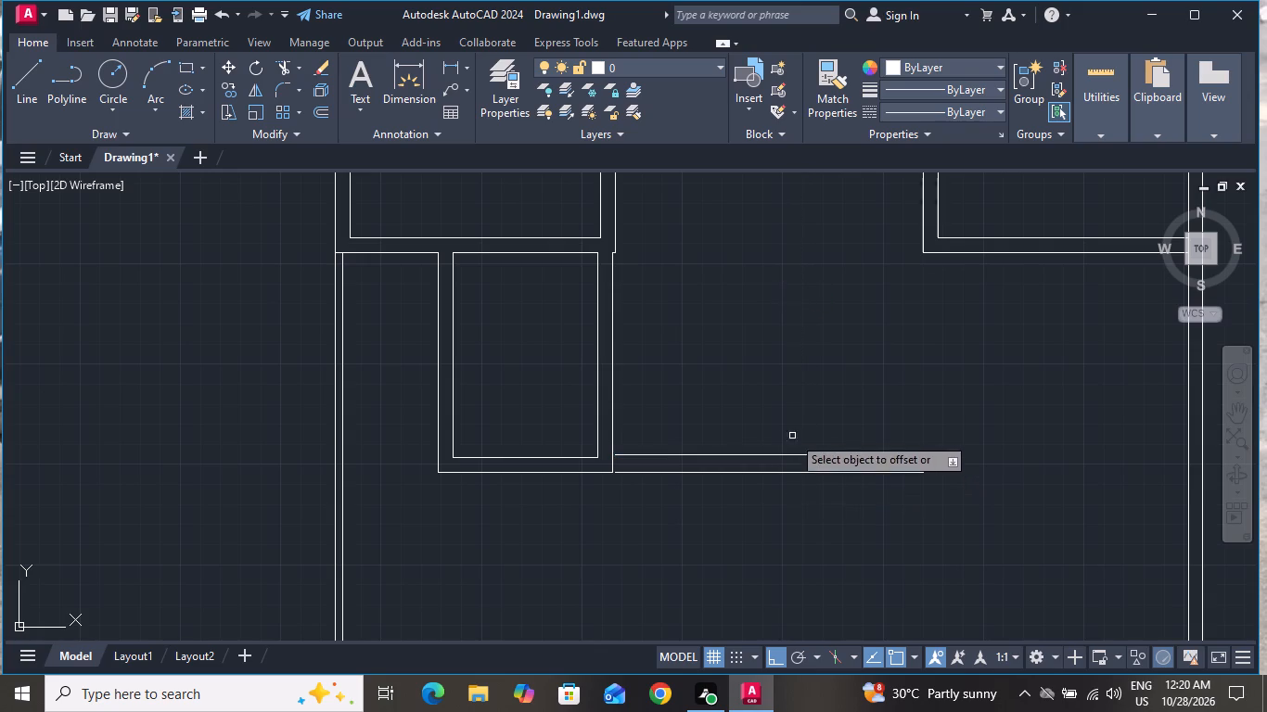
Offset the right wall's inner line through the upper right room's outer left corner, and offset that copy 9" to its inner left line.
scroll(746, 381, "down", 2)
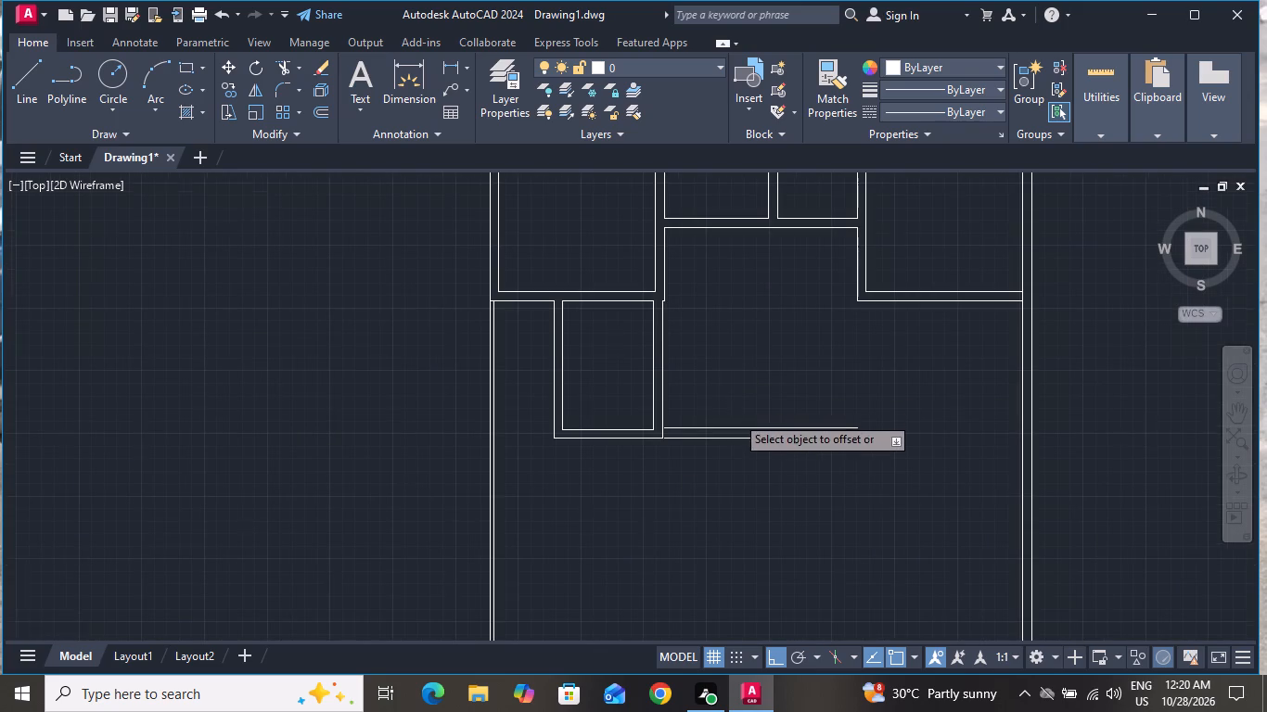
scroll(901, 371, "up", 2)
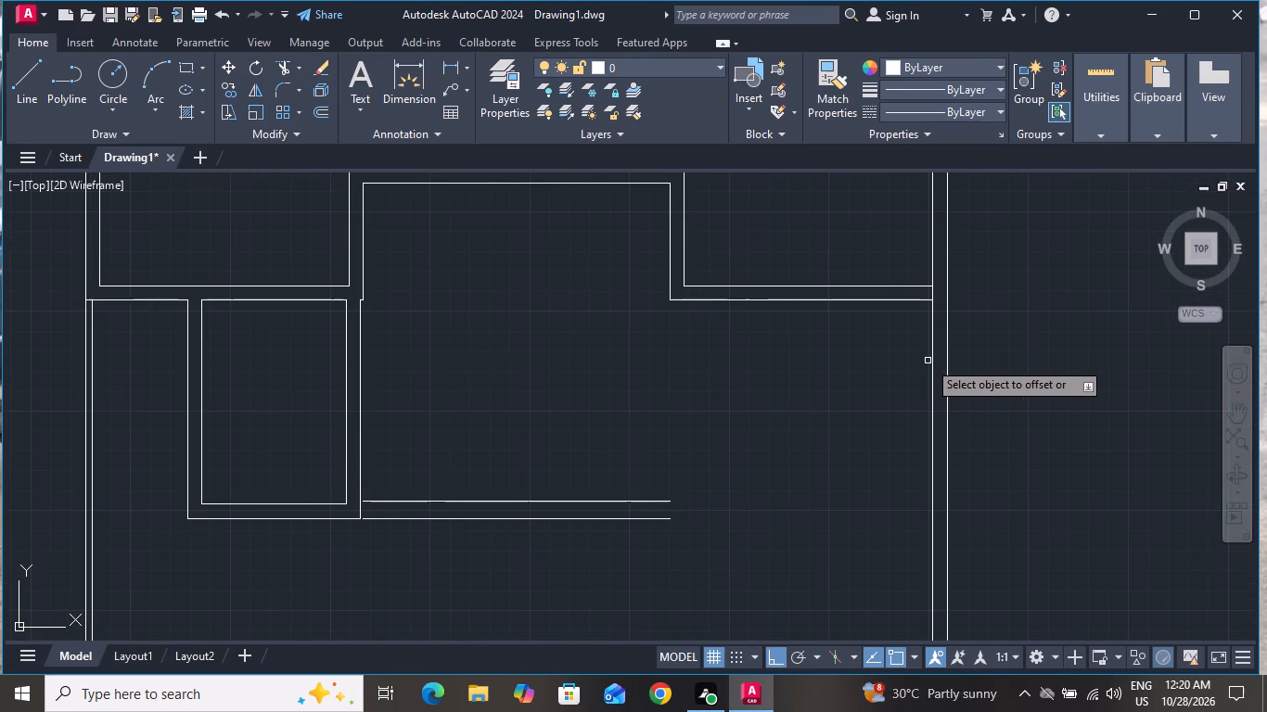
left_click(931, 359)
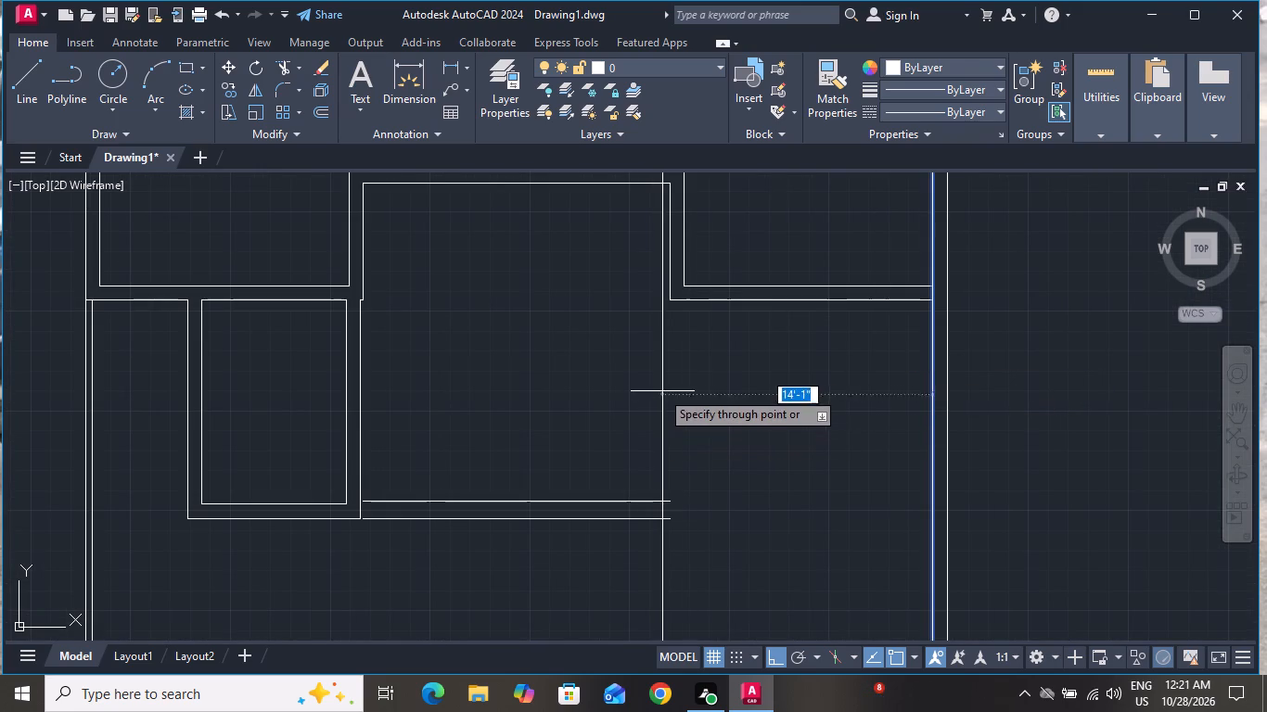
left_click(668, 296)
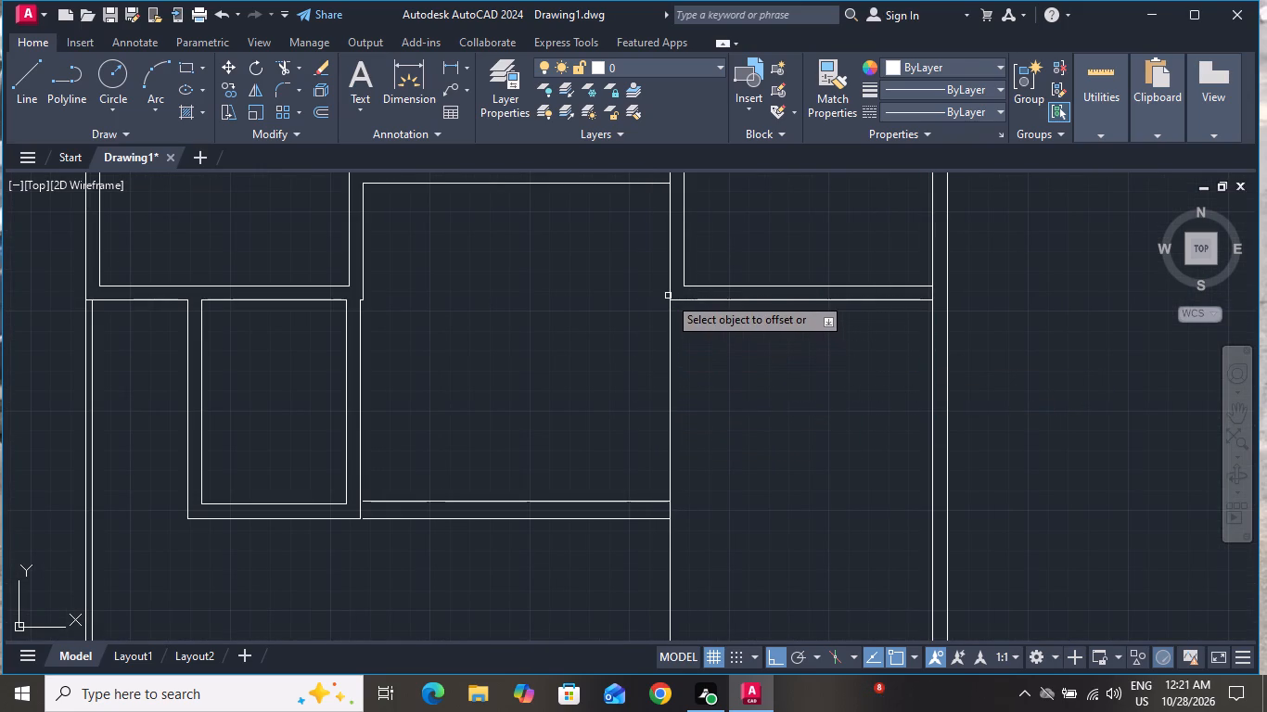
left_click(668, 309)
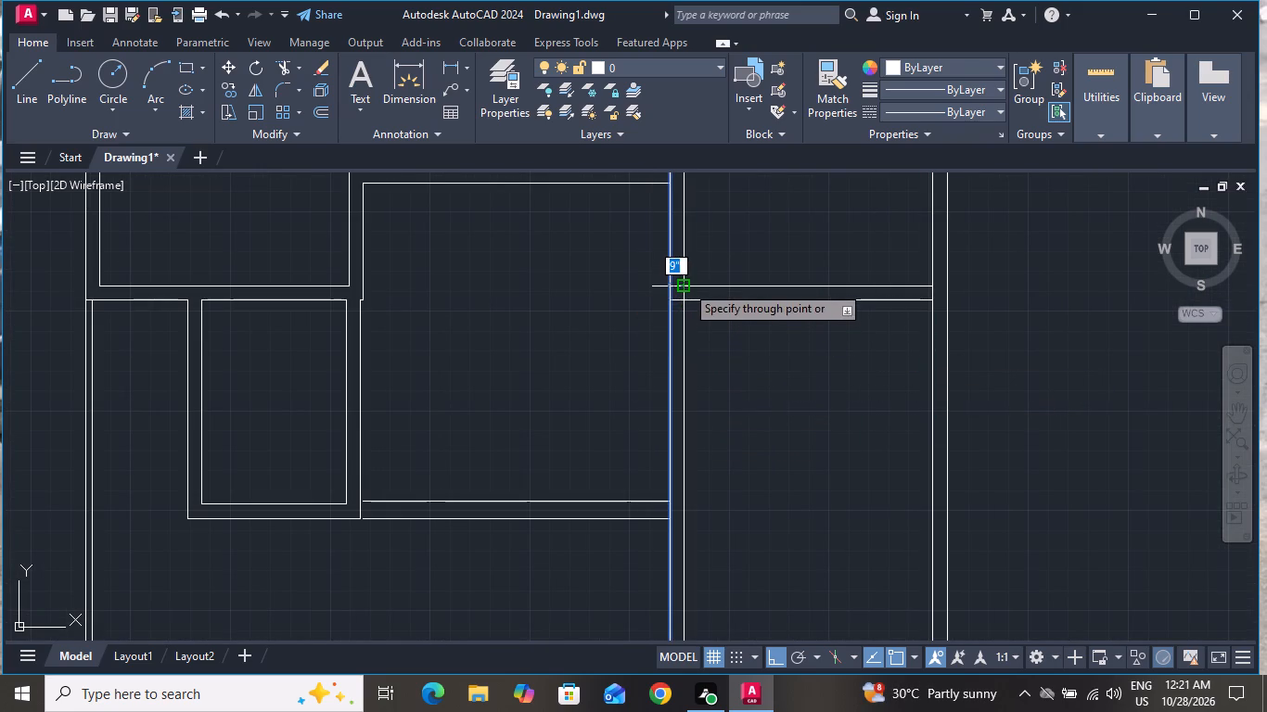
left_click(685, 284)
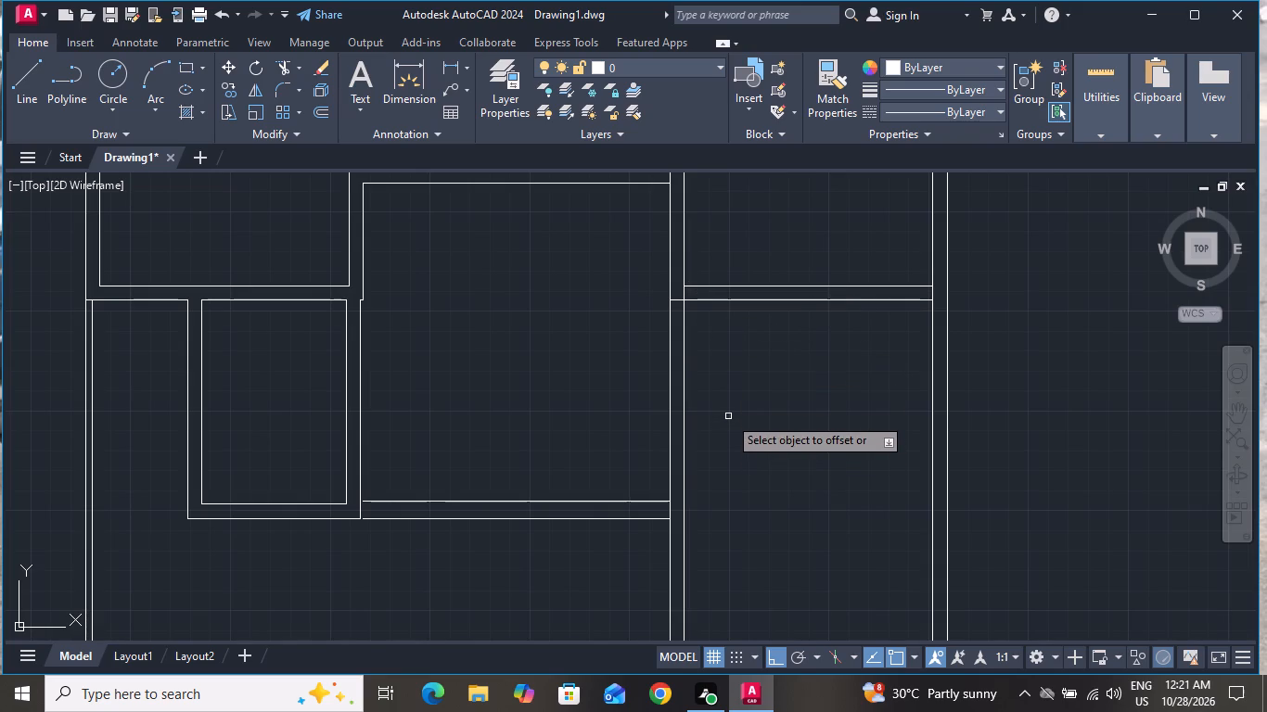
Offset the upper right room's bottom outer line down 10'-6" to the central partition's upper line, and offset that copy level with its lower line.
left_click(764, 299)
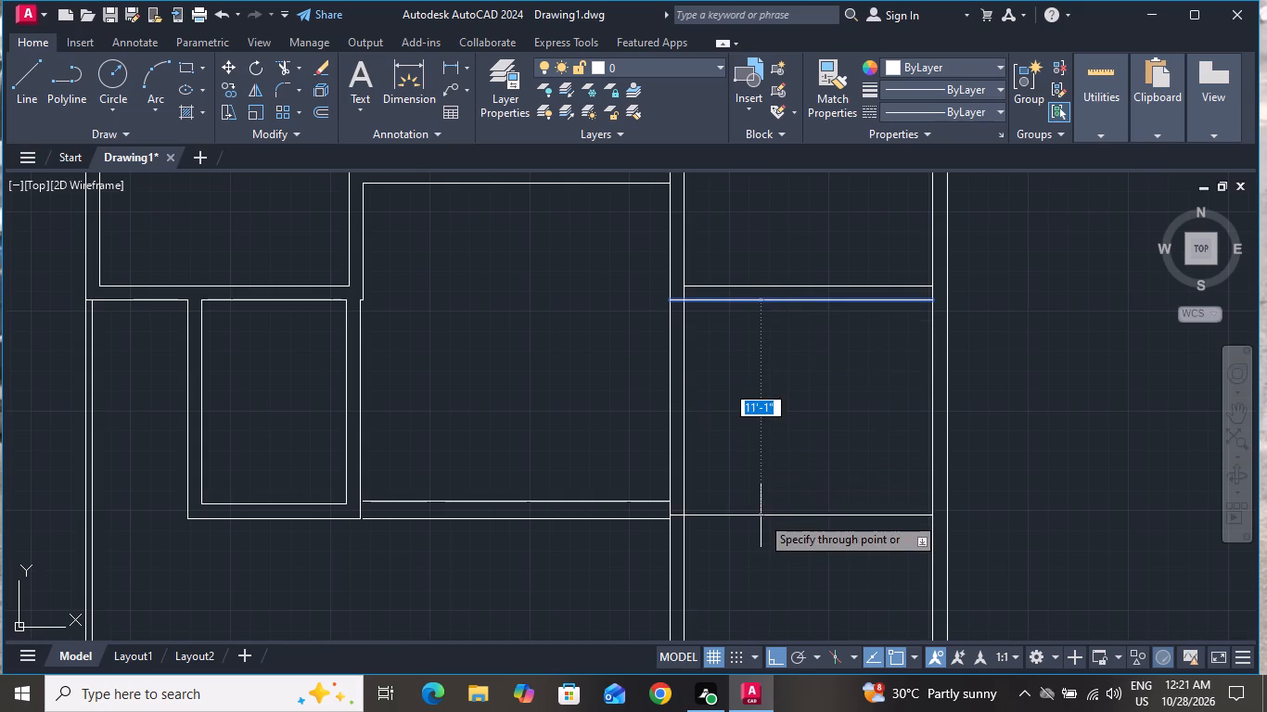
scroll(761, 515, "up", 2)
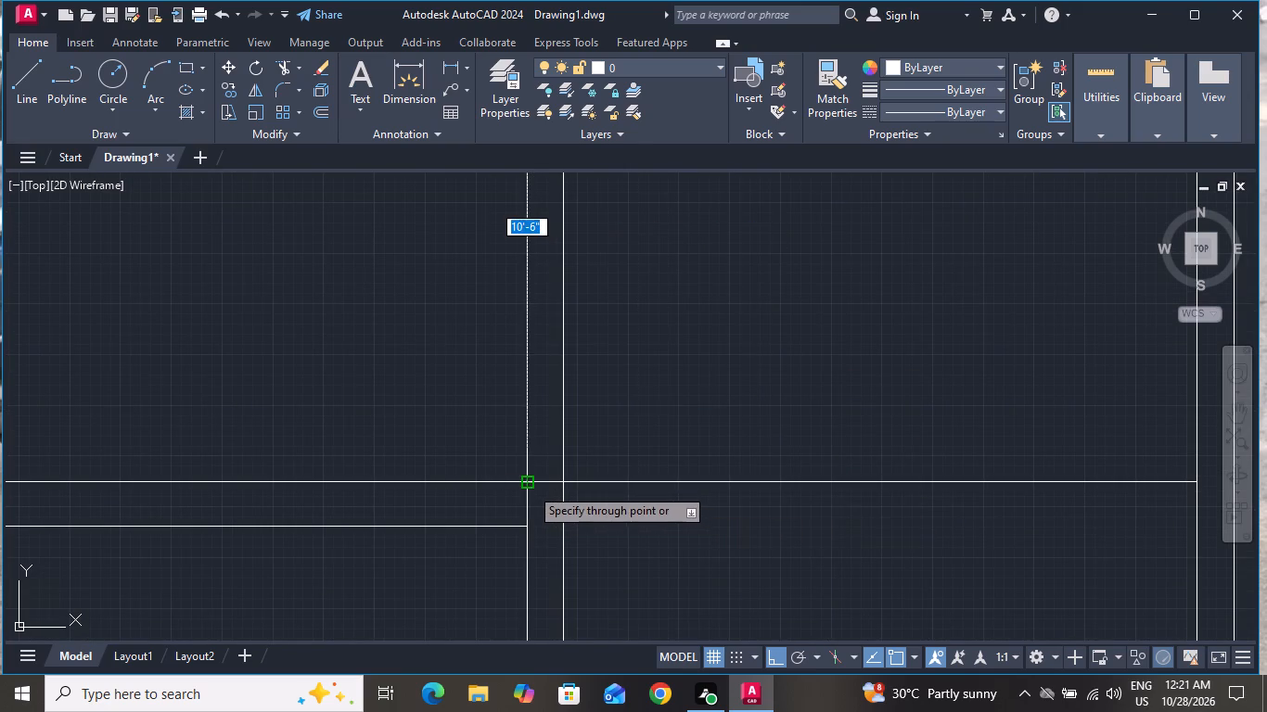
left_click(529, 483)
left_click(615, 484)
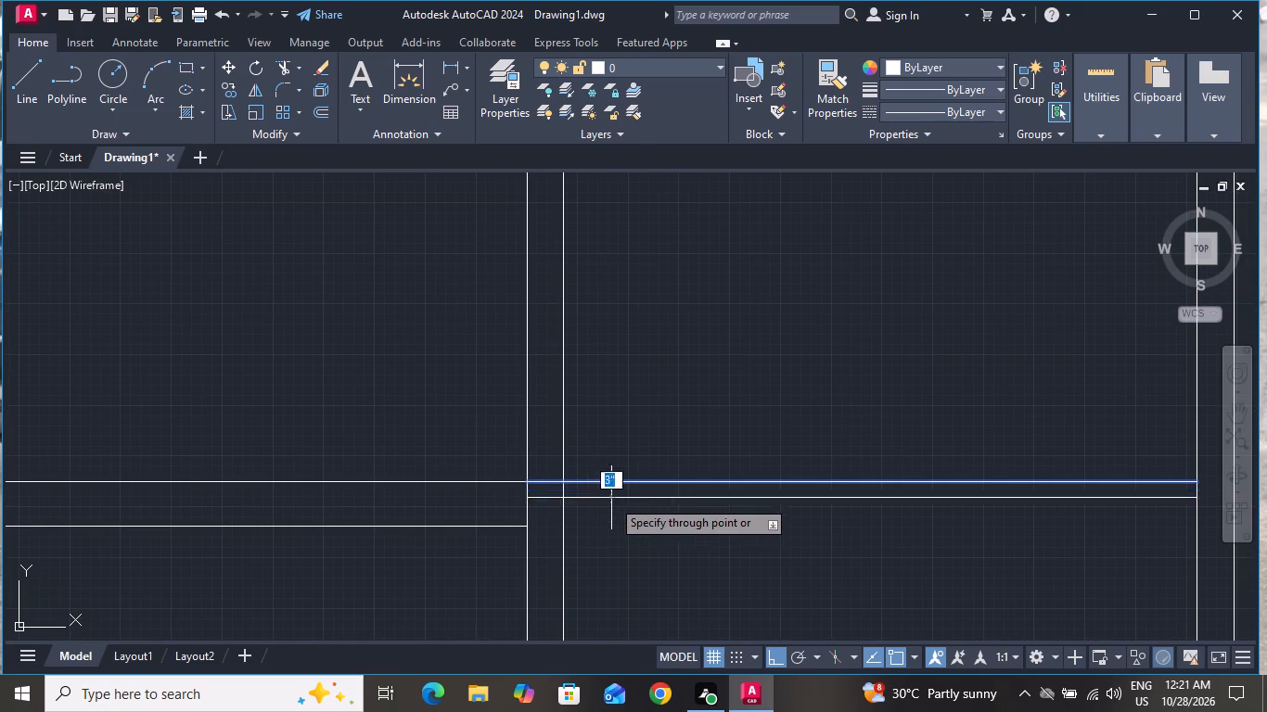
left_click(531, 533)
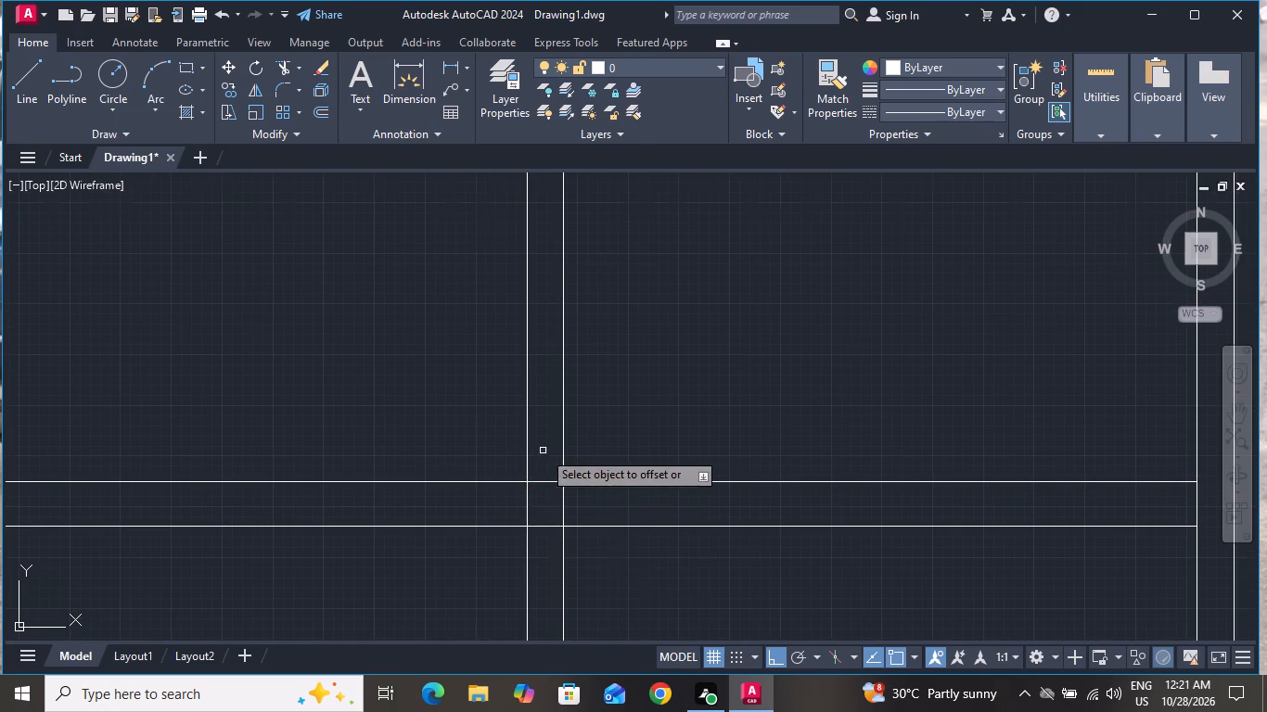
scroll(543, 449, "down", 3)
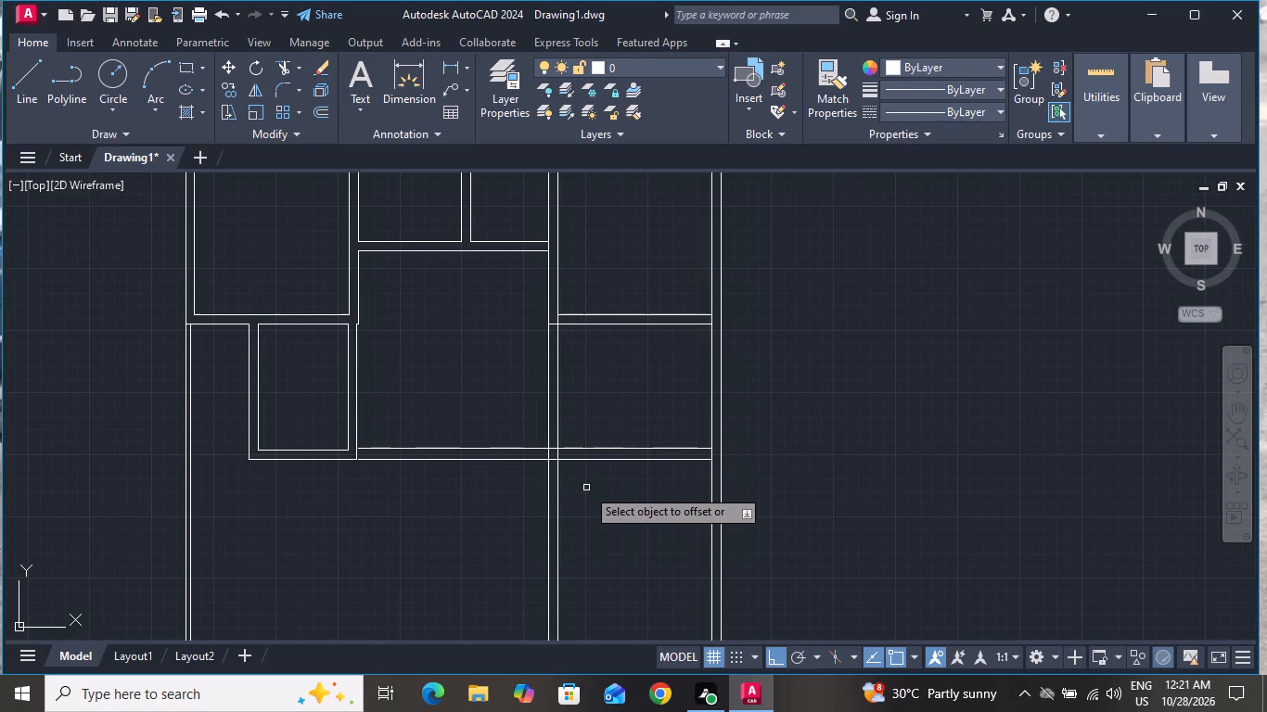
scroll(594, 491, "down", 1)
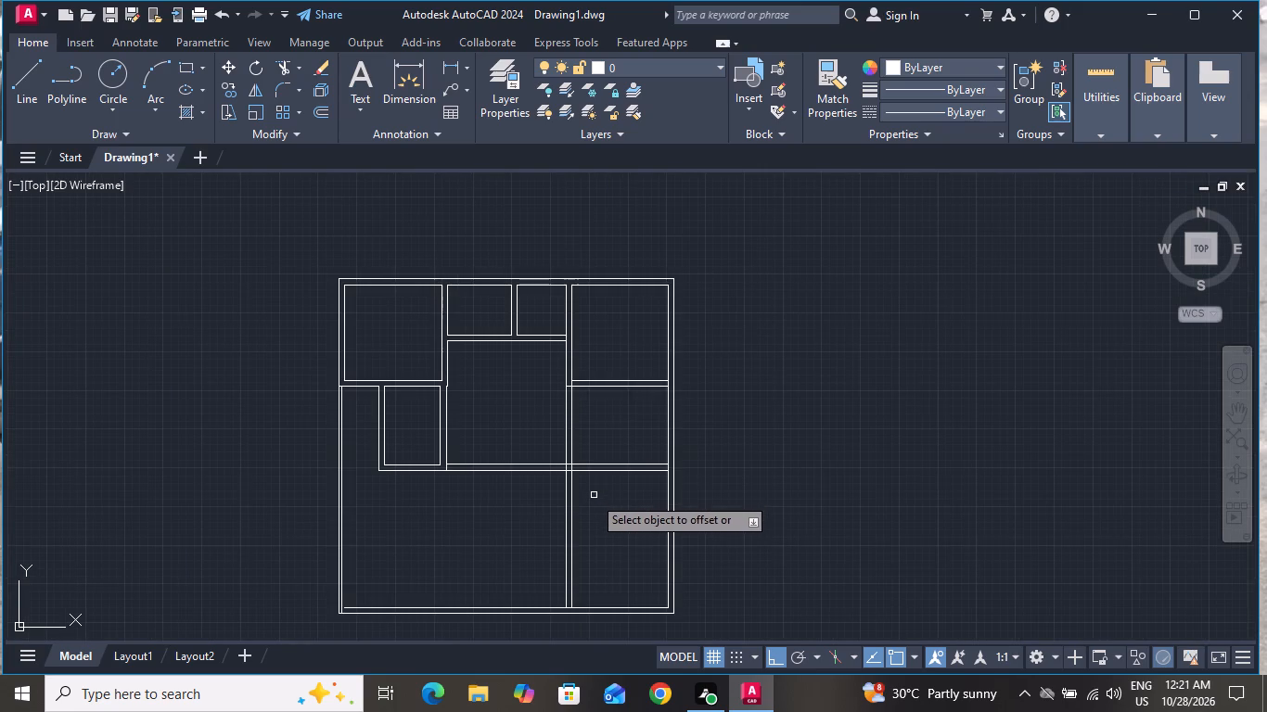
right_click(591, 497)
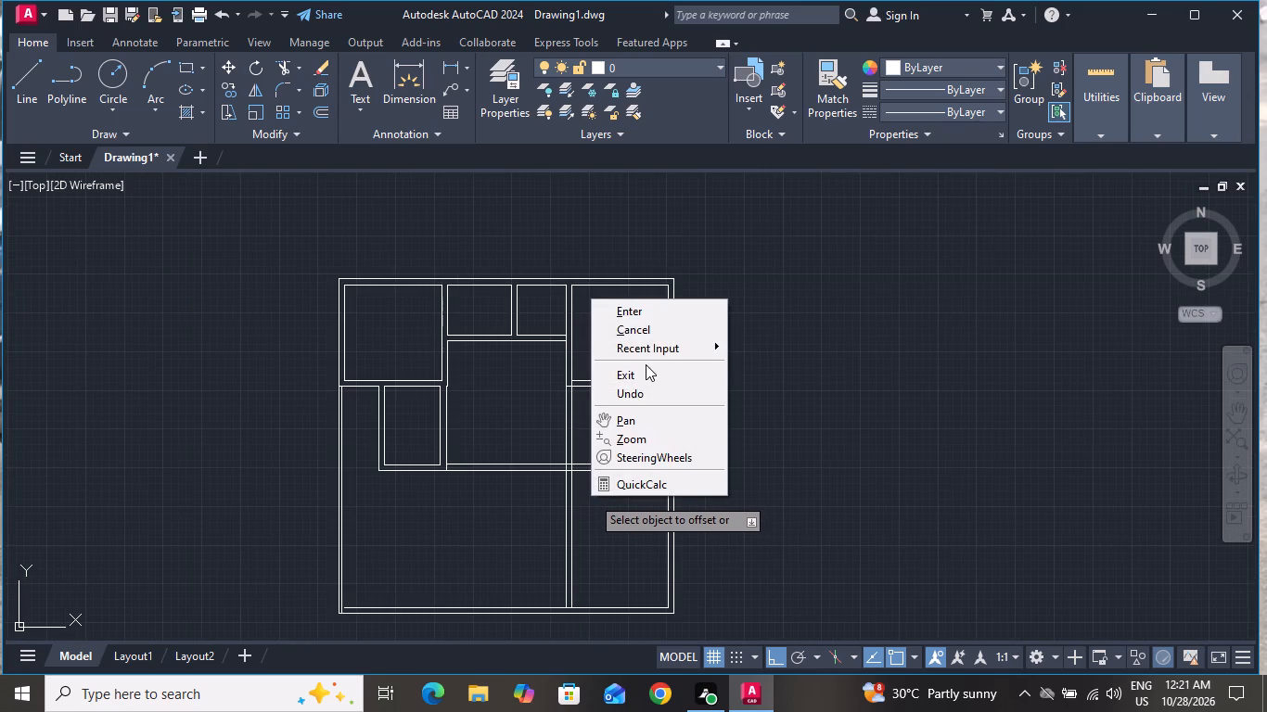
left_click(648, 338)
left_click(648, 331)
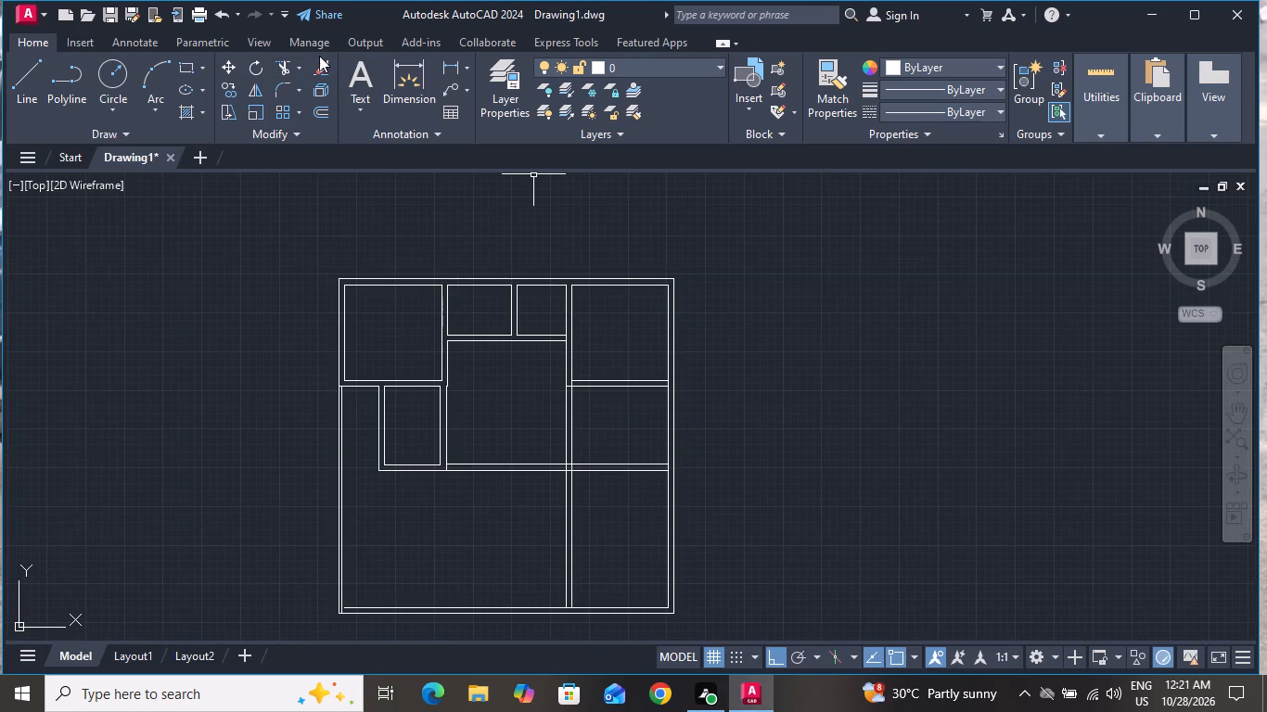
Trim both vertical partition lines below the long horizontal partition, down to the bottom wall.
left_click(285, 64)
left_click(584, 536)
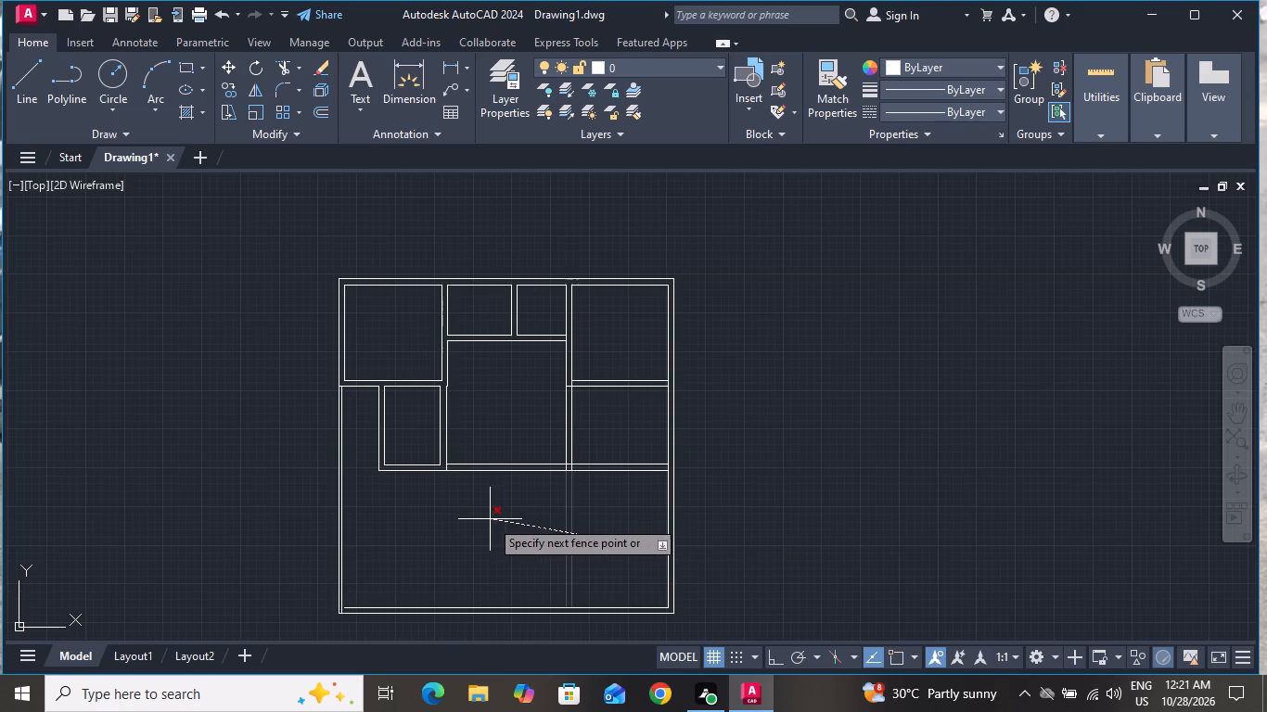
left_click(490, 516)
right_click(490, 516)
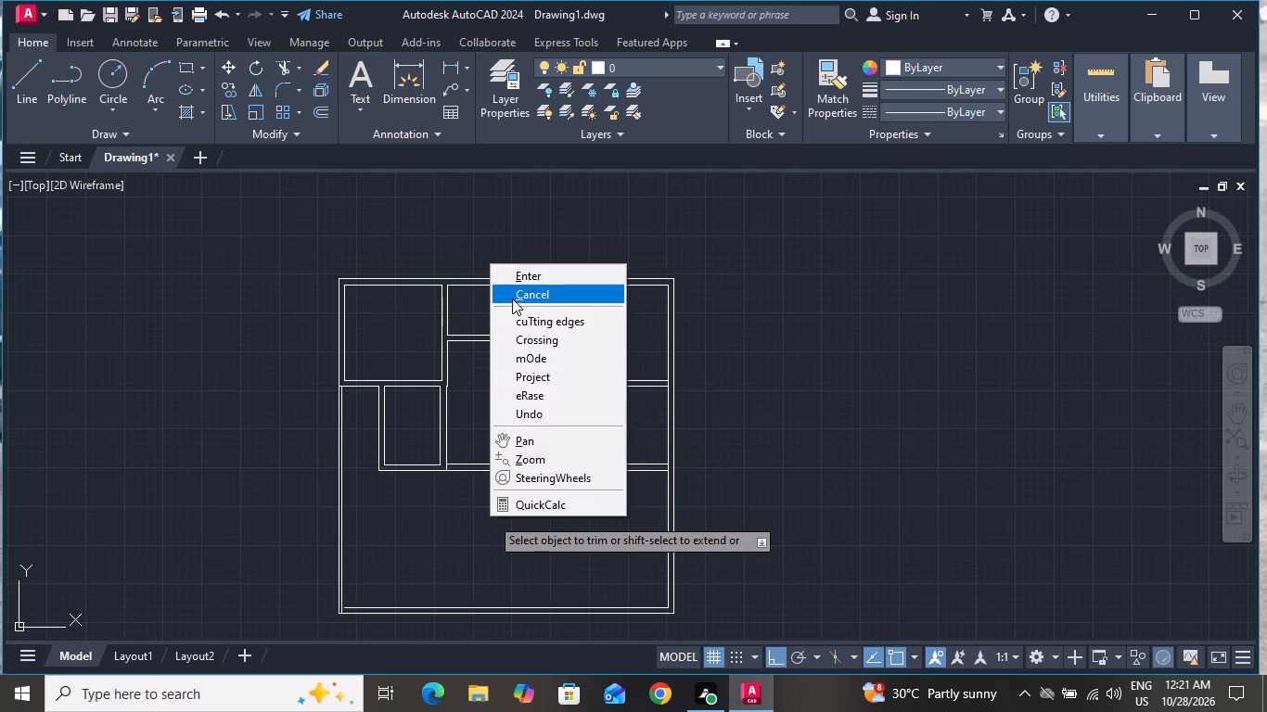
left_click(512, 299)
Using Offset Through, offset the right wall's inner line about 5'-7" inward, and offset that copy another 9" to the left.
type("O T")
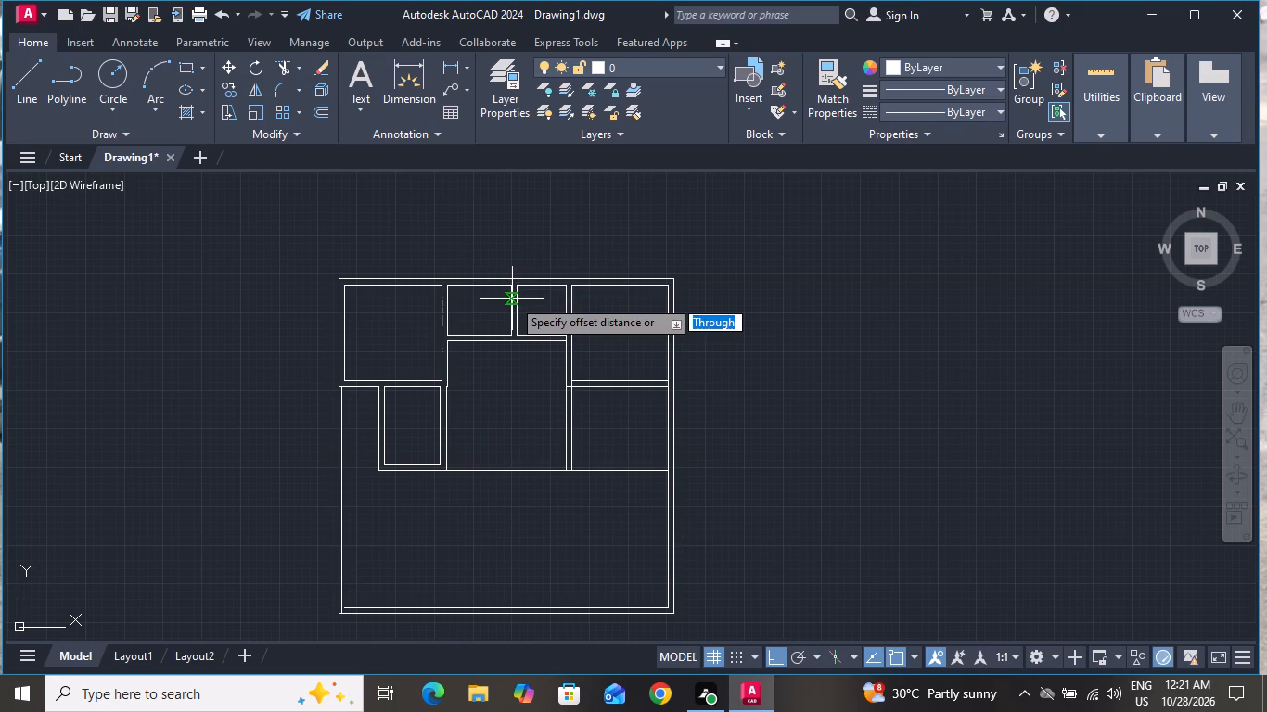
key("space")
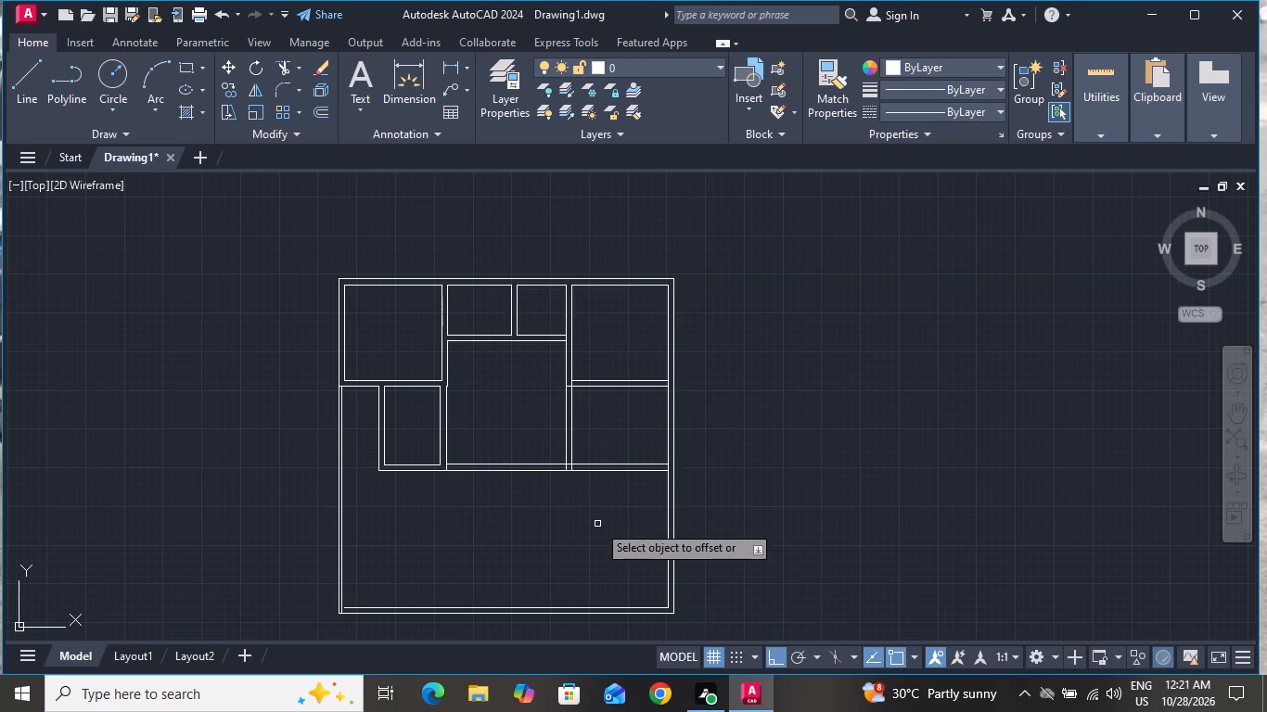
scroll(608, 528, "up", 1)
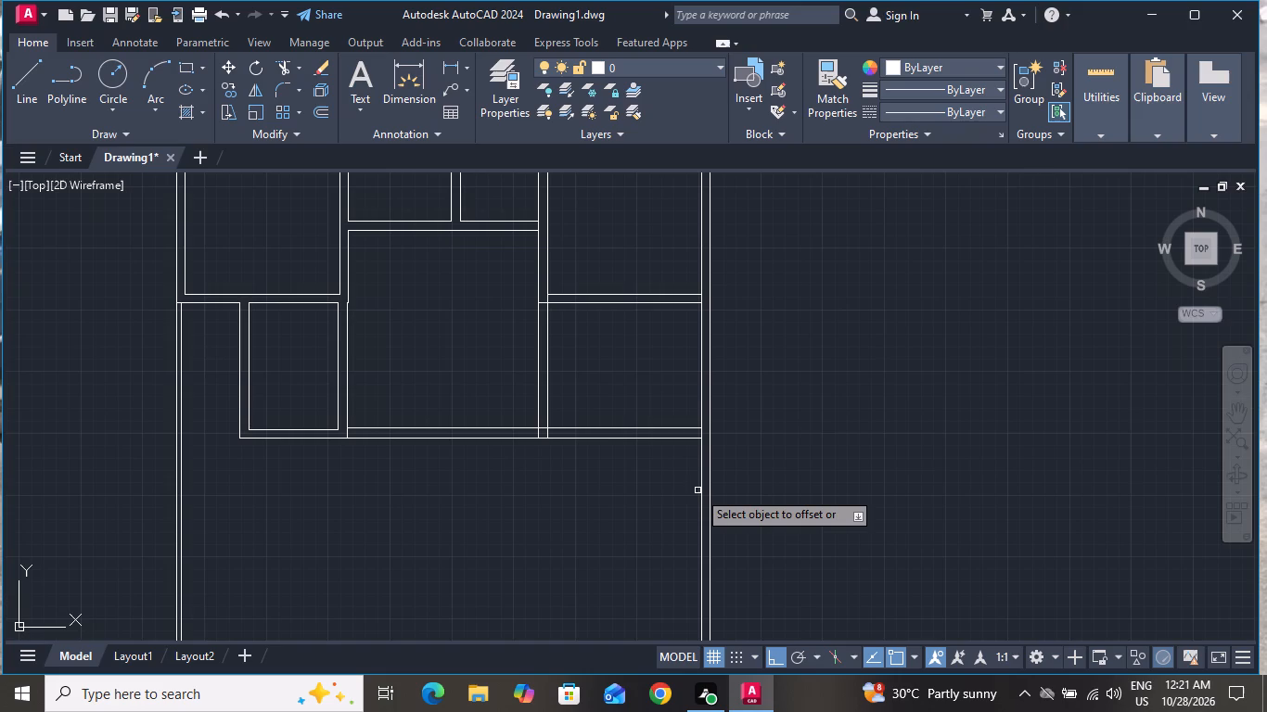
left_click(701, 490)
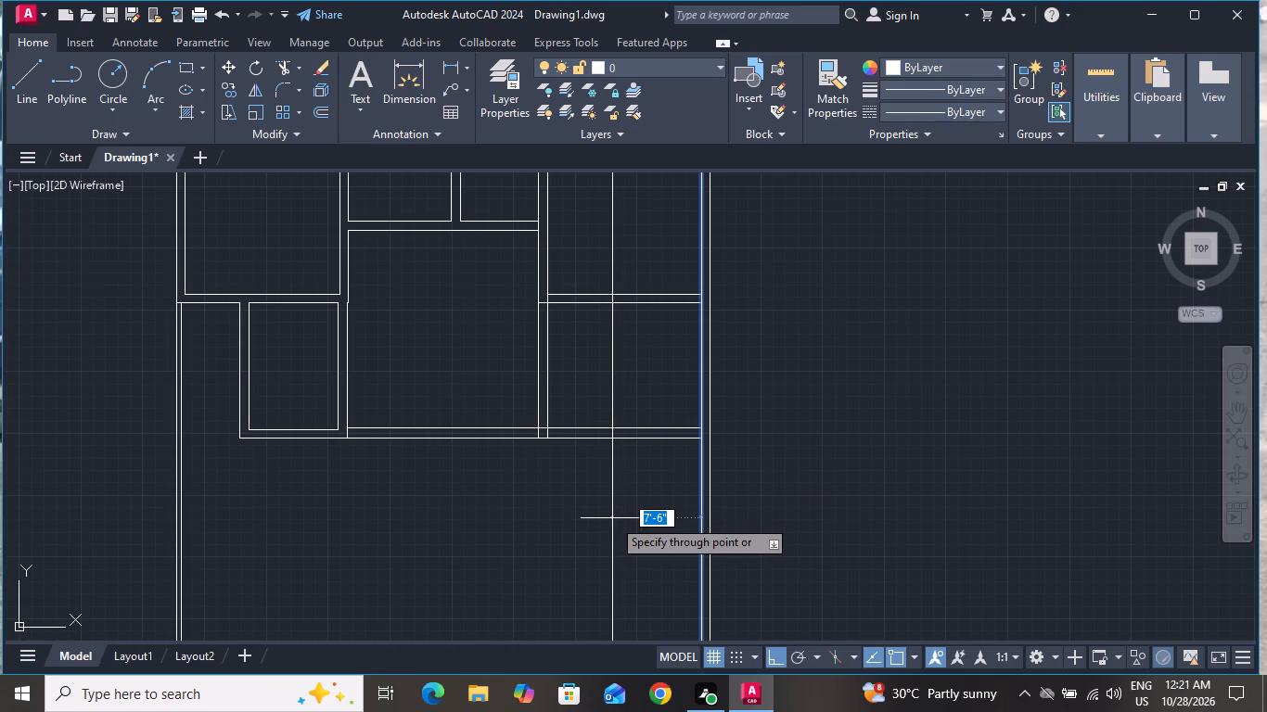
scroll(615, 519, "down", 1)
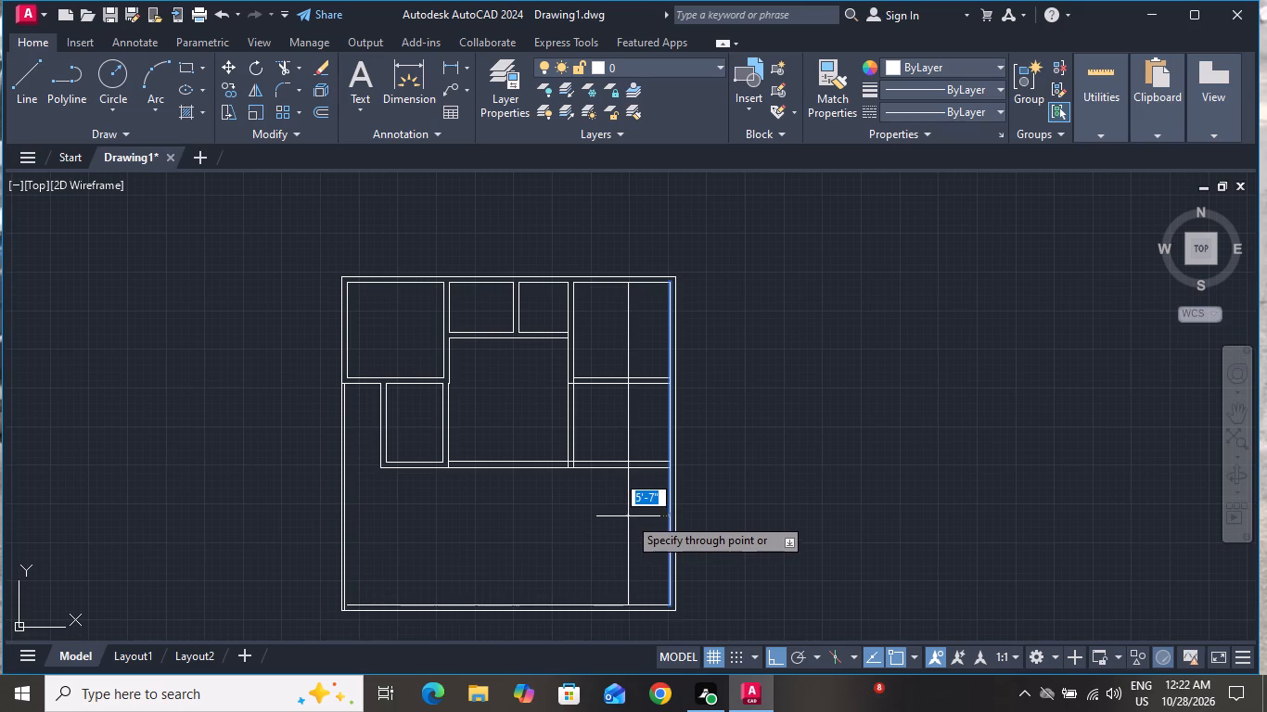
left_click(628, 514)
left_click(628, 514)
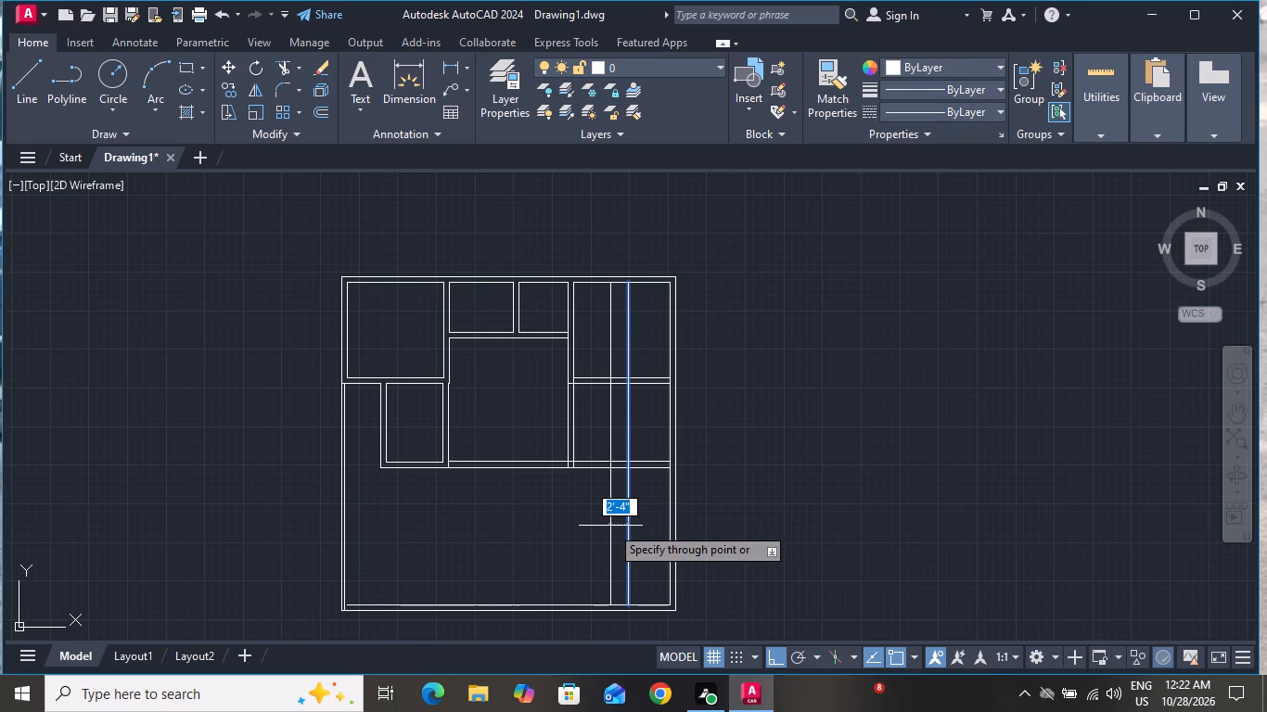
key("9")
key("shift+quotedbl")
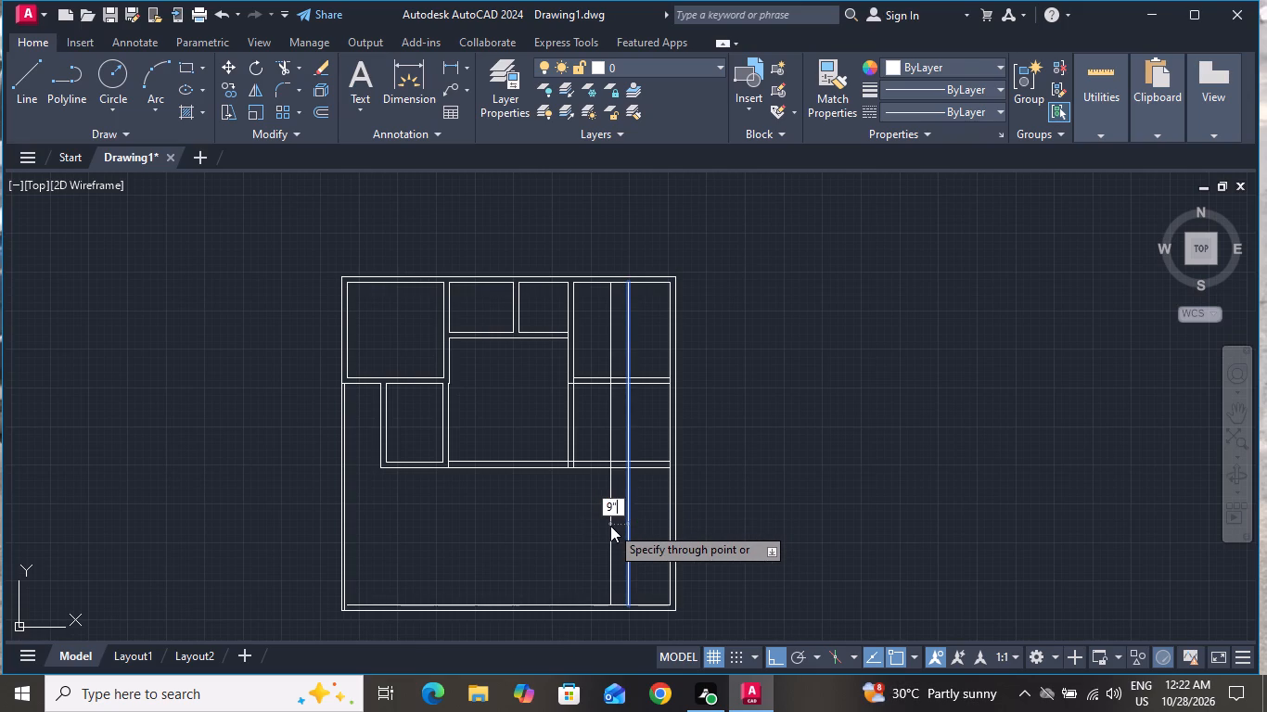
key("Return")
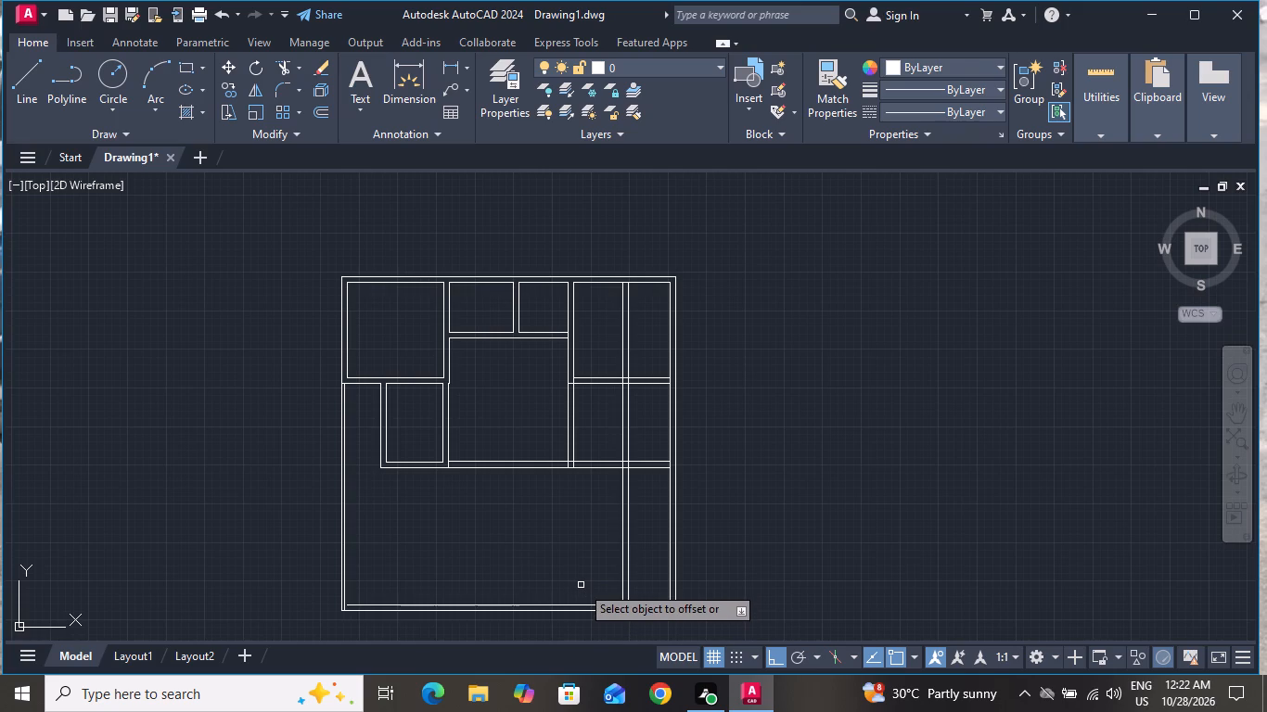
Offset the left line of the new vertical pair 14' to the left.
left_click(624, 509)
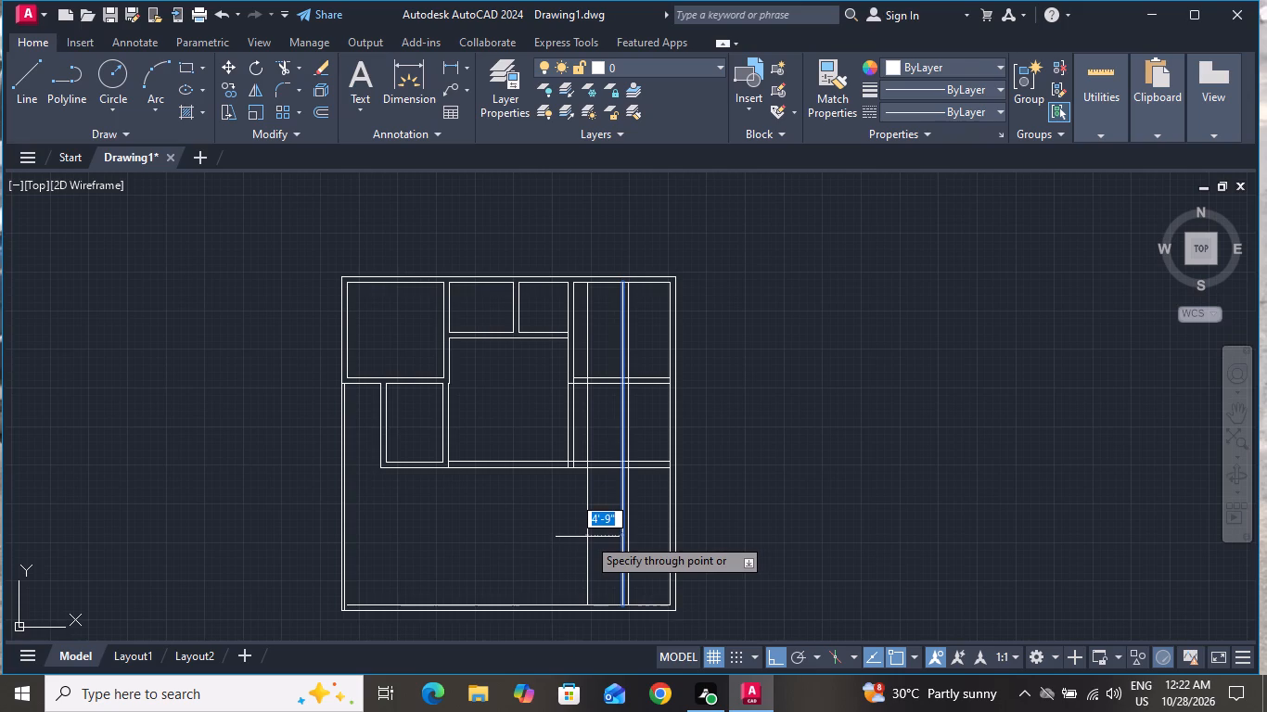
left_click(518, 539)
Offset the central partition's lower line down into the open lower area, and offset that copy another 9" downward.
left_click(544, 467)
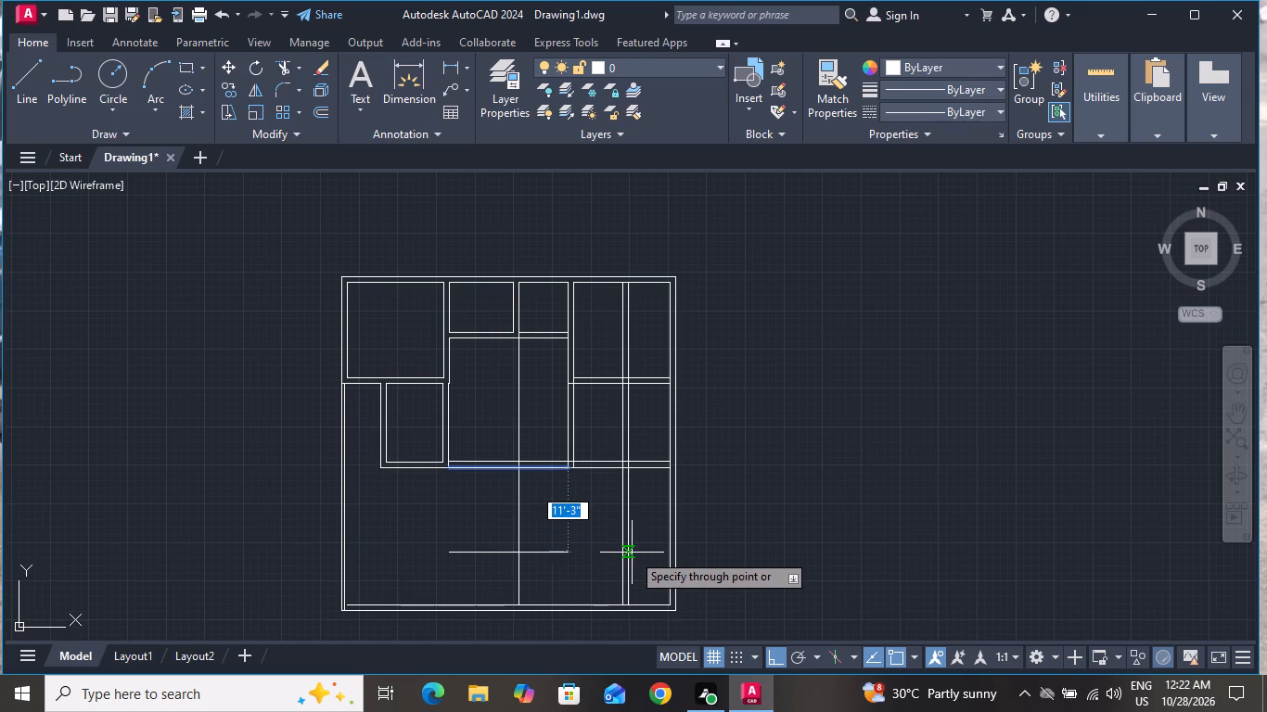
left_click(621, 544)
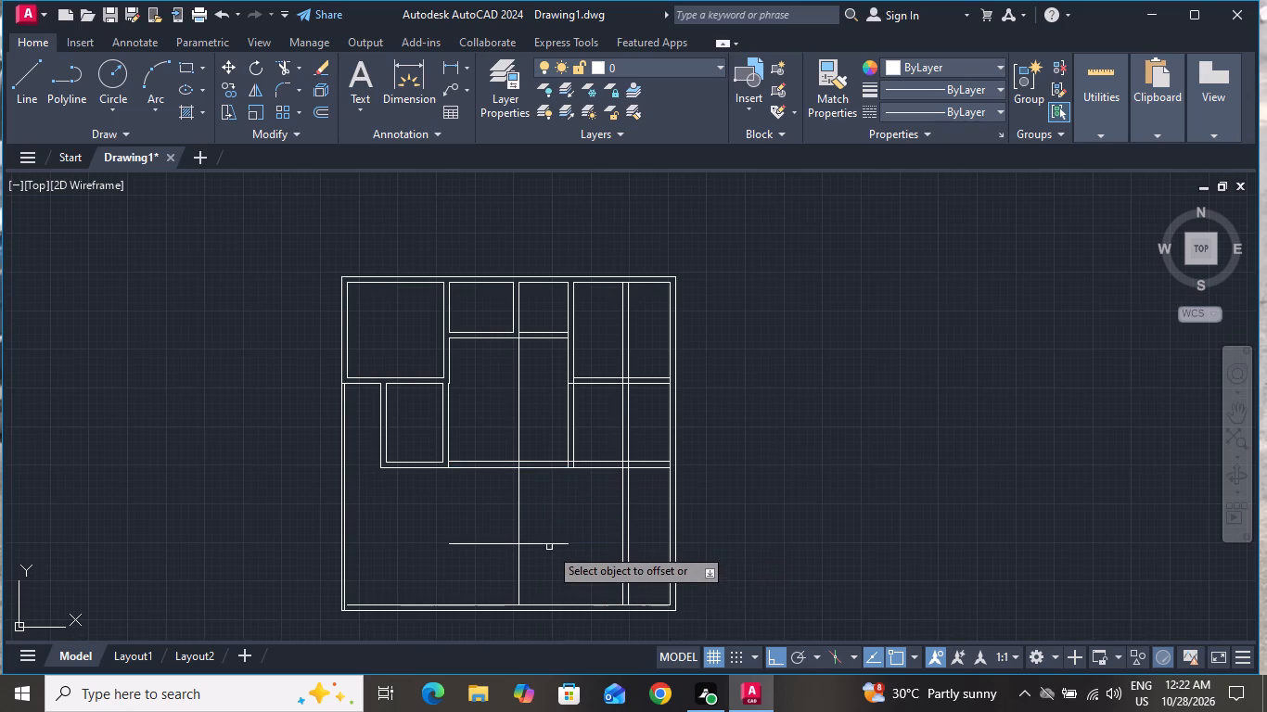
left_click(549, 544)
type("9\"")
key("Return")
right_click(549, 557)
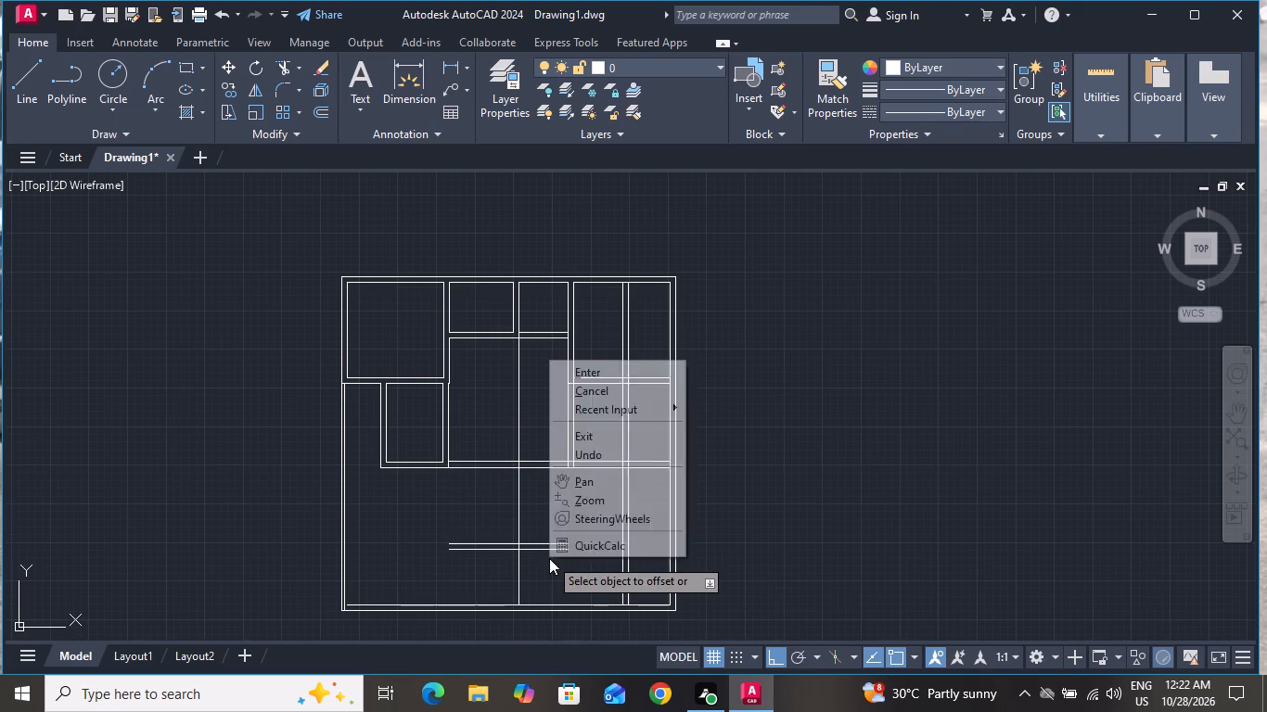
left_click(617, 375)
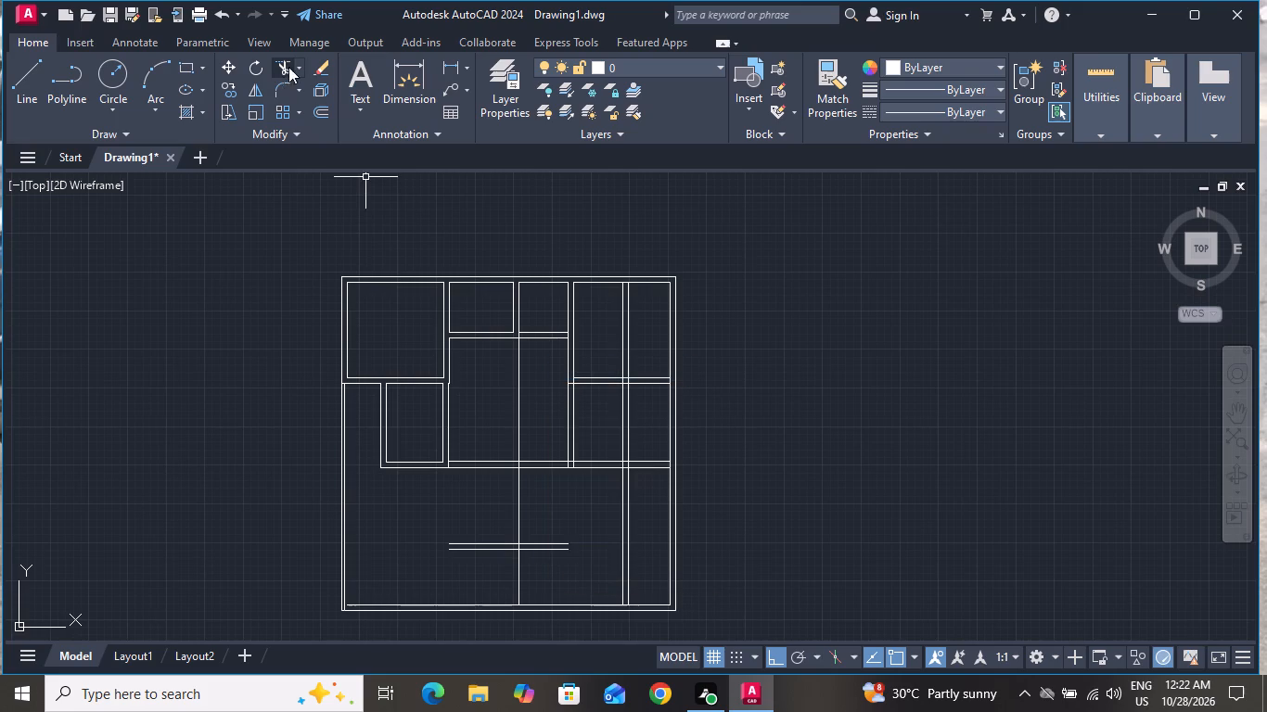
Trim the two new short horizontal lines where they overhang left of the single vertical line.
left_click(288, 64)
left_click(493, 508)
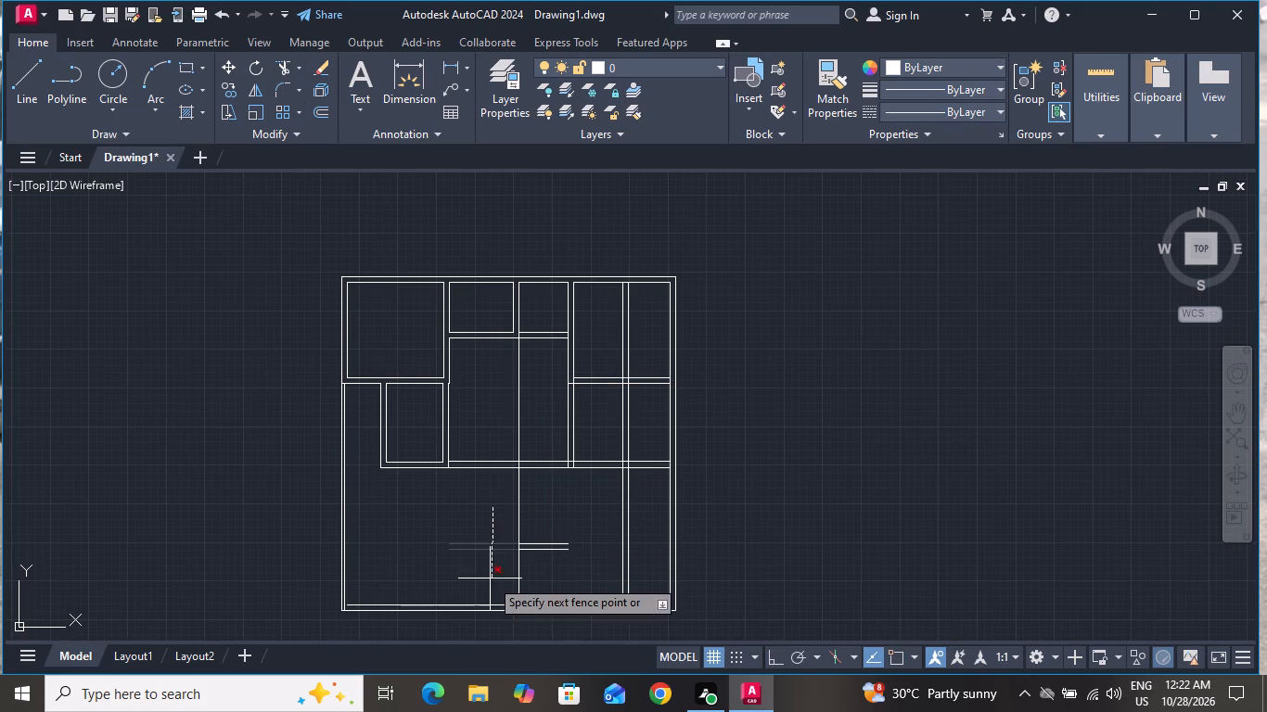
left_click(490, 578)
right_click(432, 515)
left_click(509, 300)
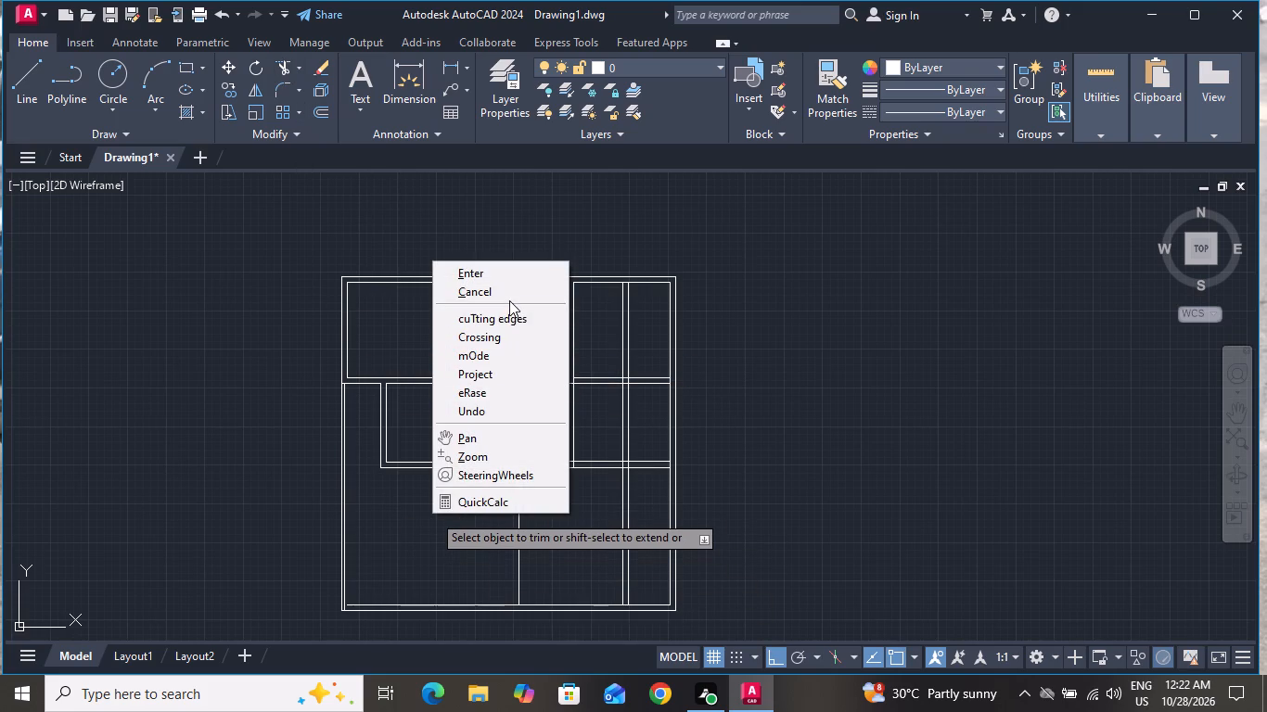
left_click(508, 296)
Extend the two short horizontal lines to the right line of the new vertical partition pair.
key("e")
type("X")
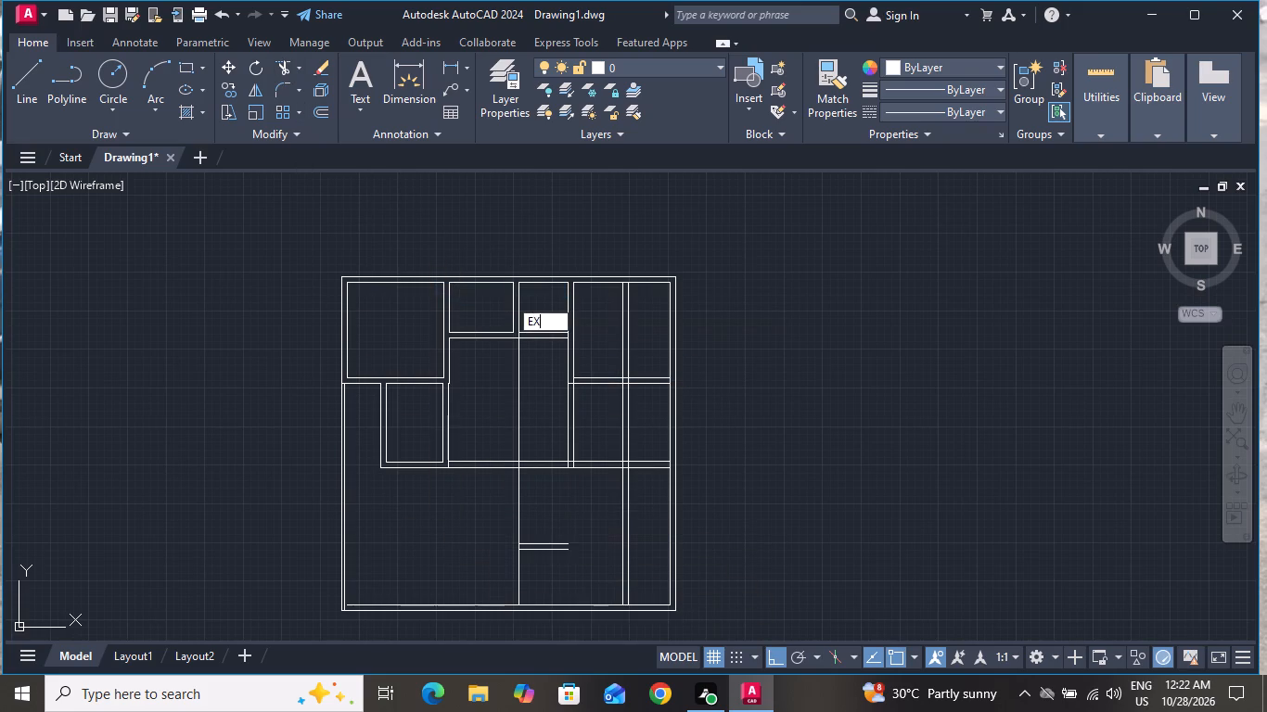
key("space")
key("space")
left_click(570, 515)
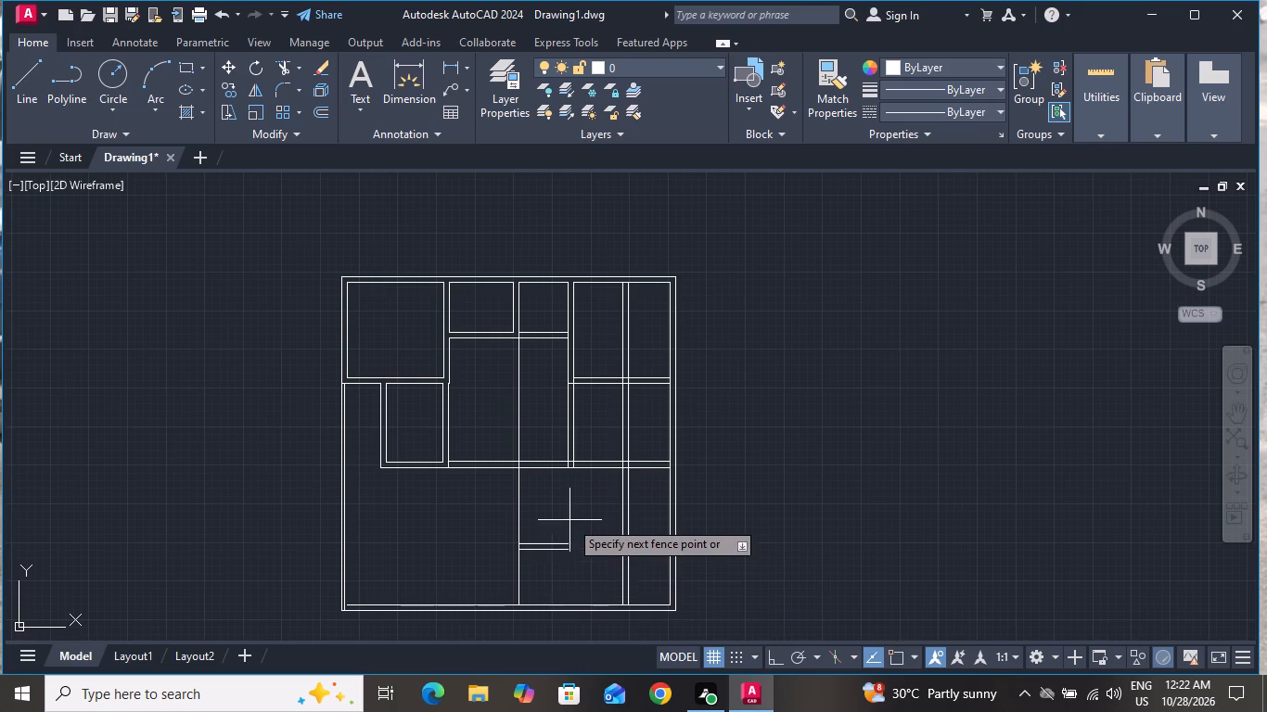
left_click(560, 575)
left_click(591, 524)
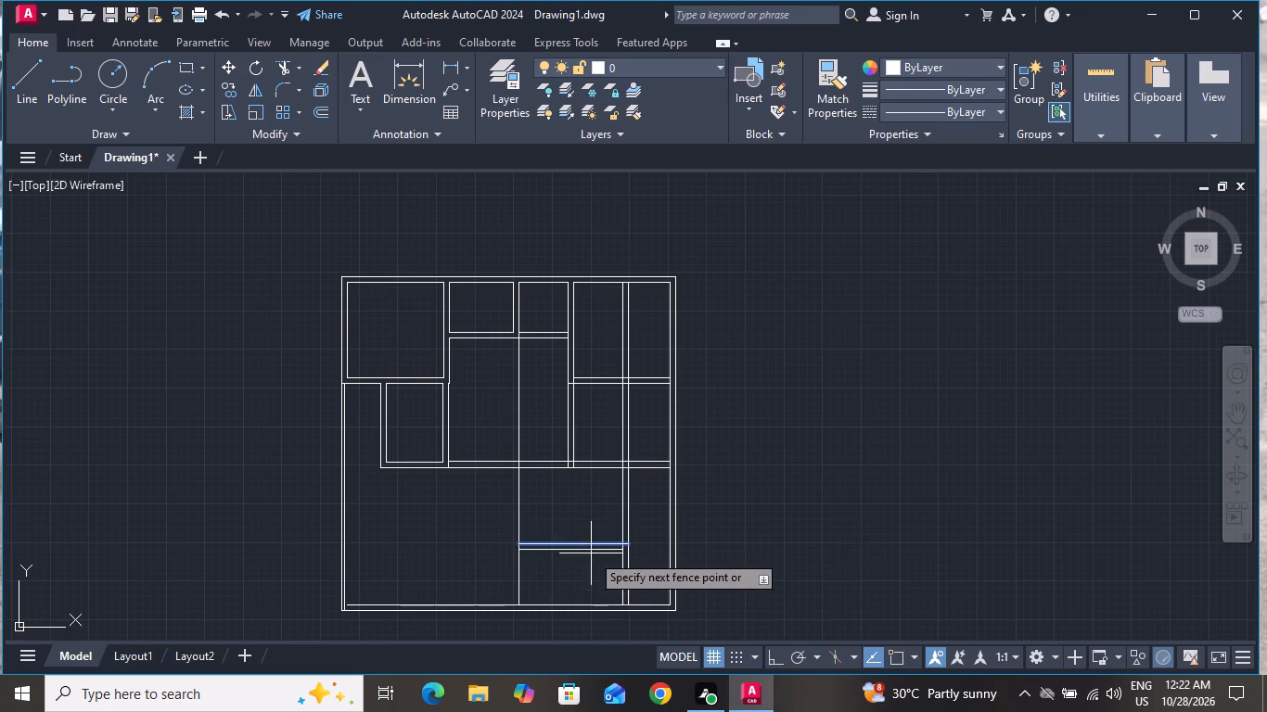
left_click(593, 577)
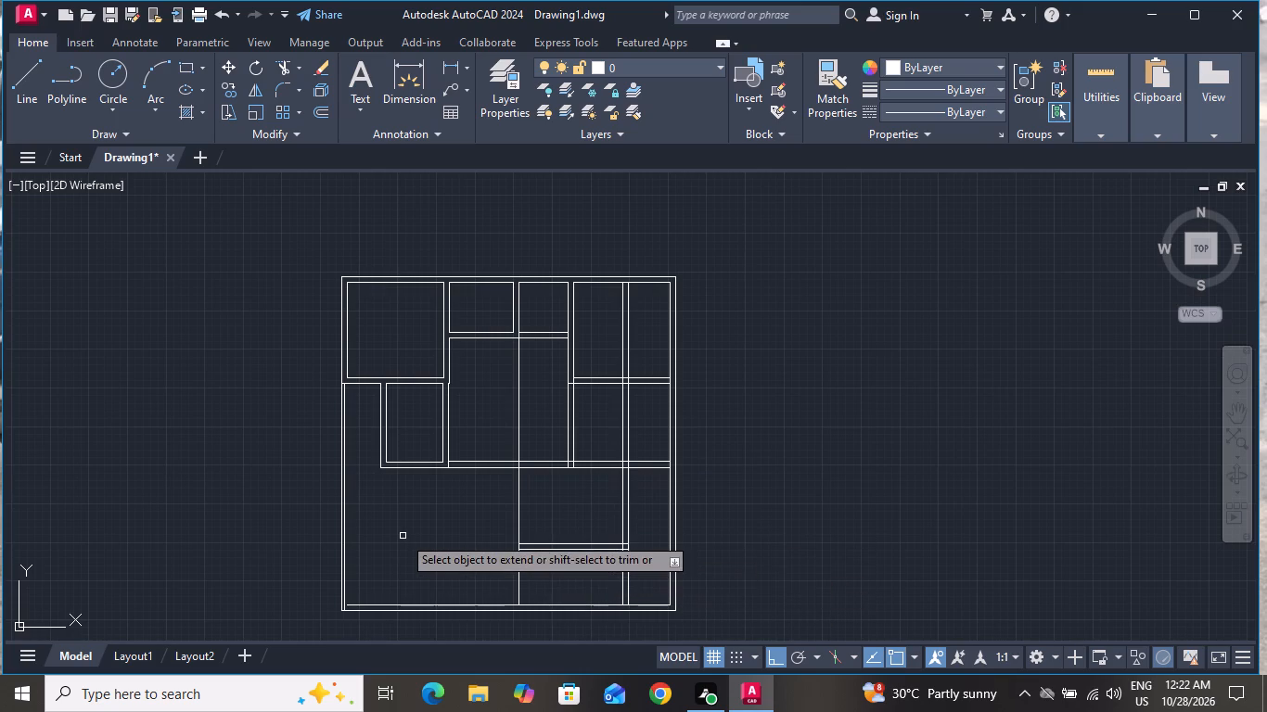
right_click(402, 535)
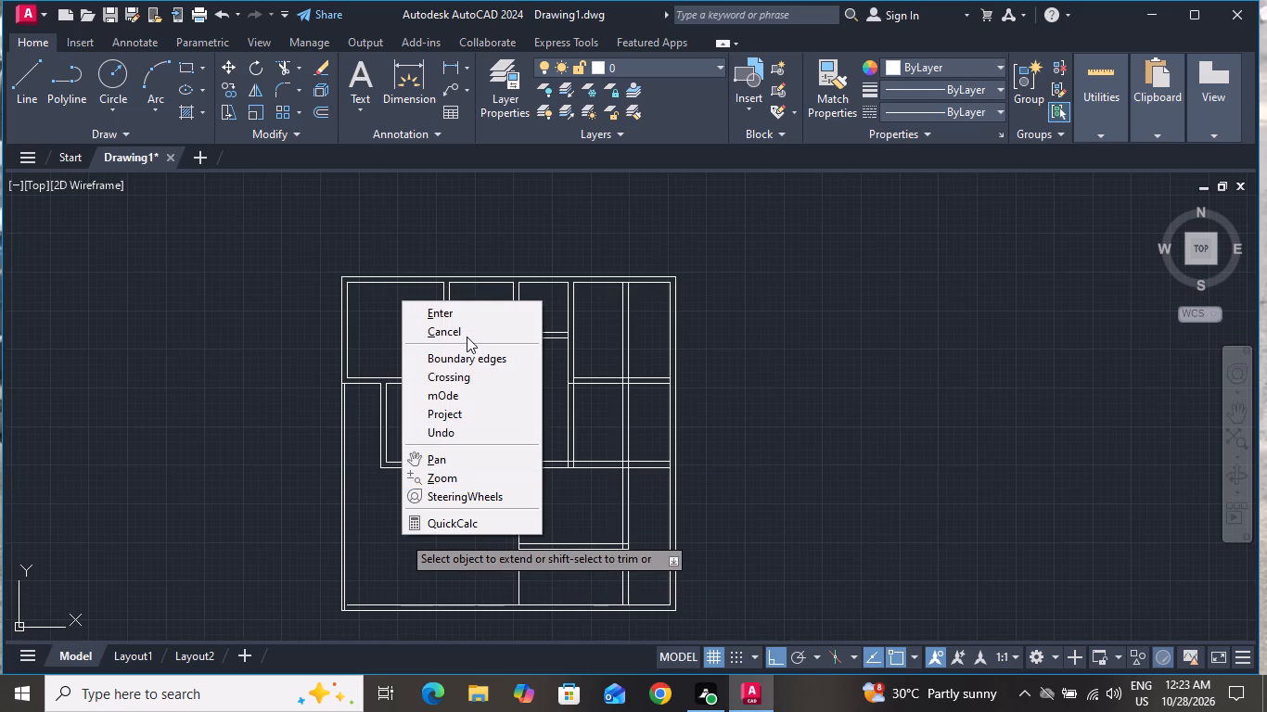
left_click(467, 336)
Trim the single vertical line below the short horizontal partition, down to the bottom wall.
left_click(290, 68)
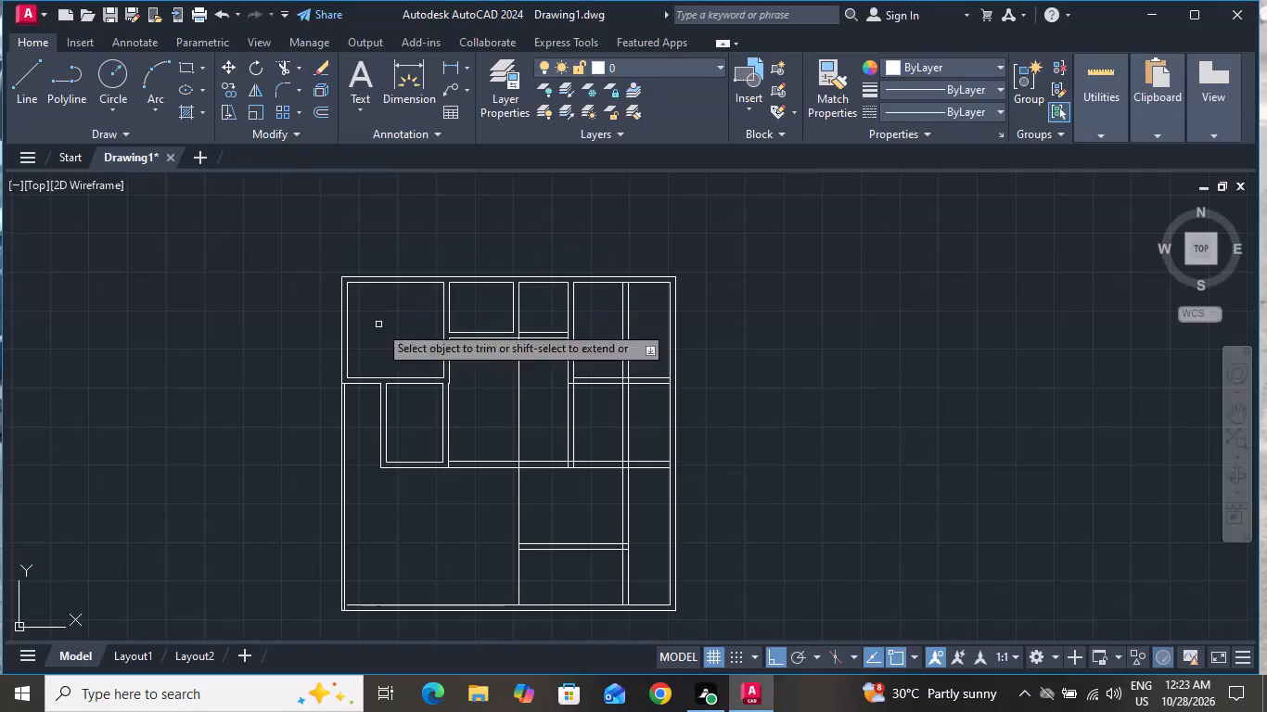
scroll(538, 601, "up", 1)
left_click(528, 576)
left_click(459, 550)
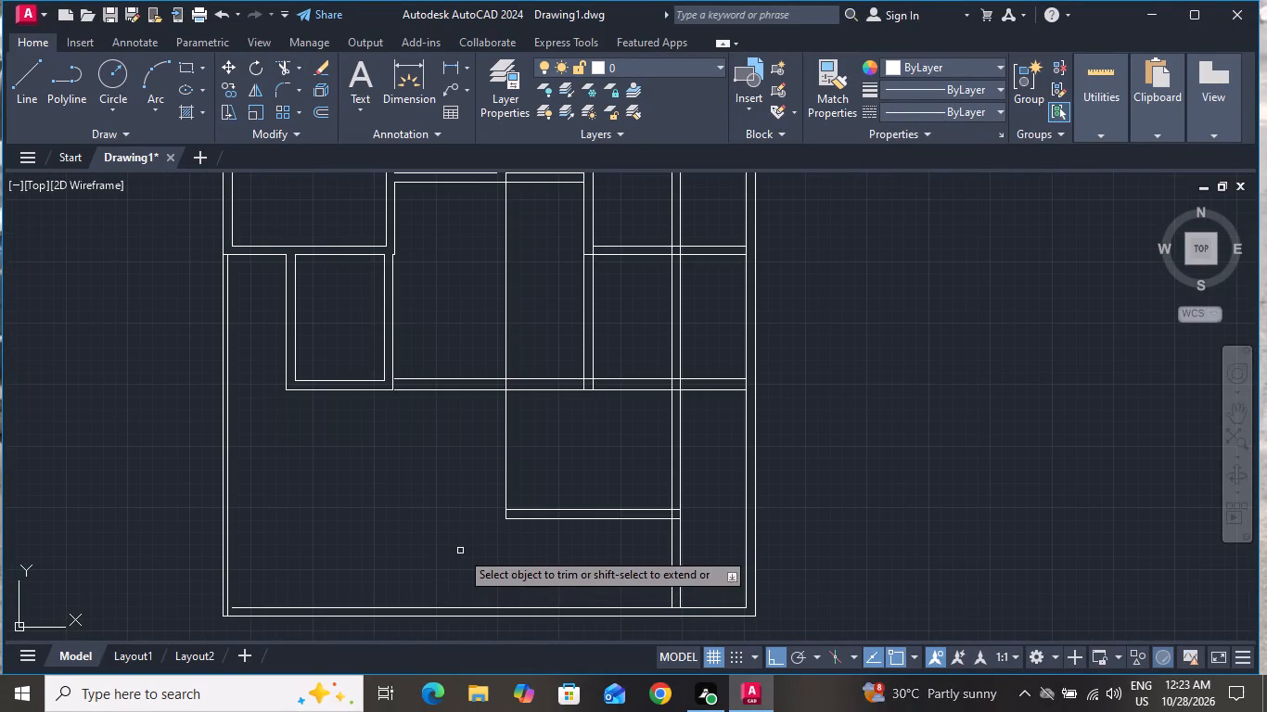
scroll(475, 583, "down", 1)
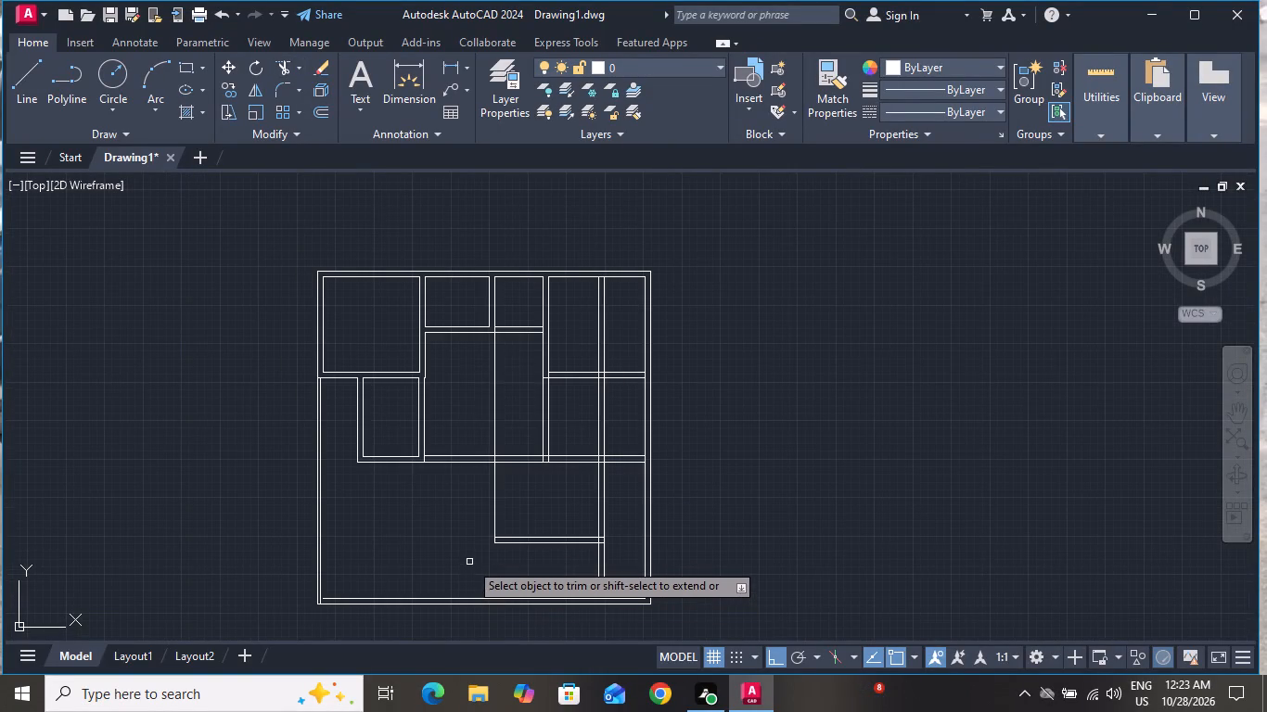
right_click(469, 561)
left_click(483, 334)
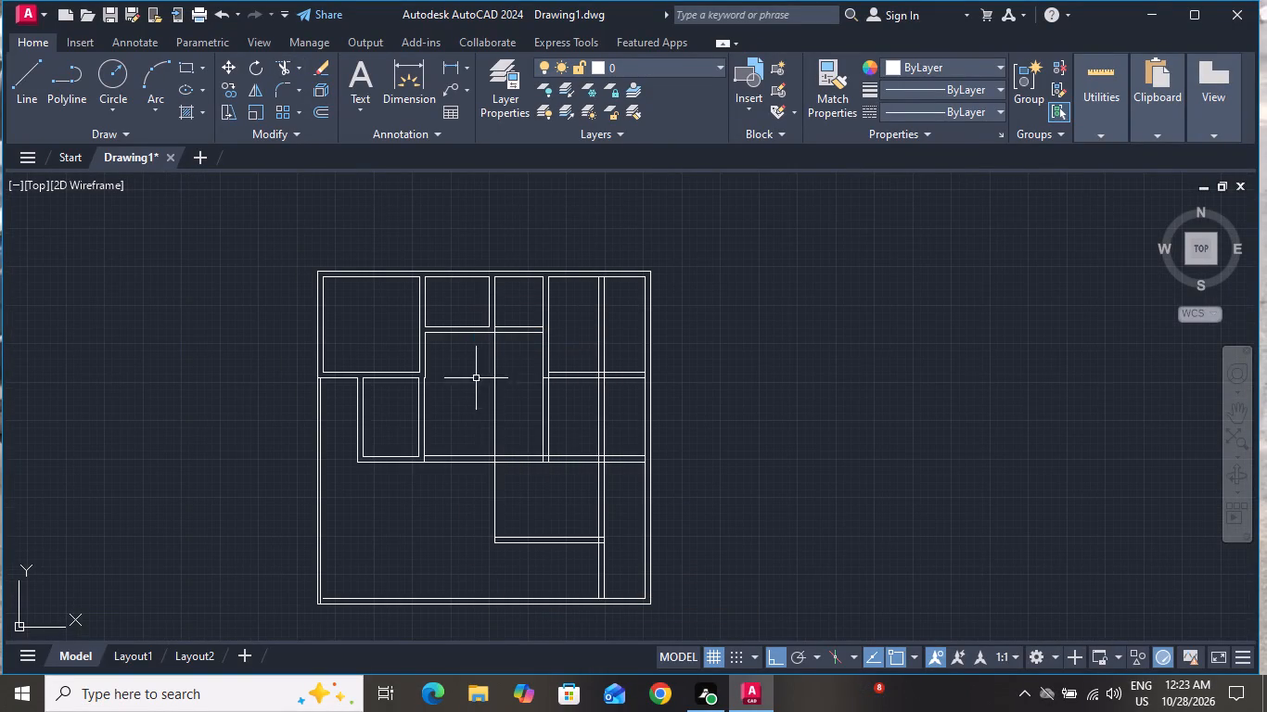
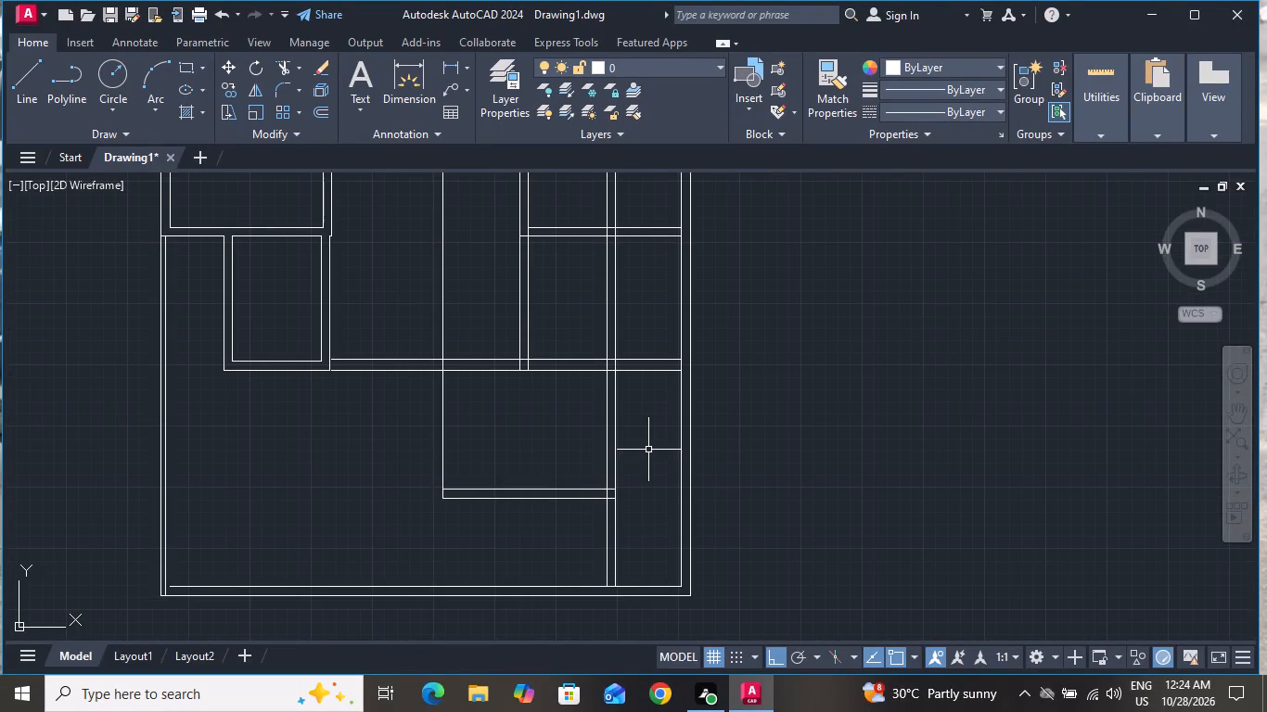
Draw a horizontal line from the lower vertical partition pair's right line across to the right outer wall's inner line.
left_click(13, 89)
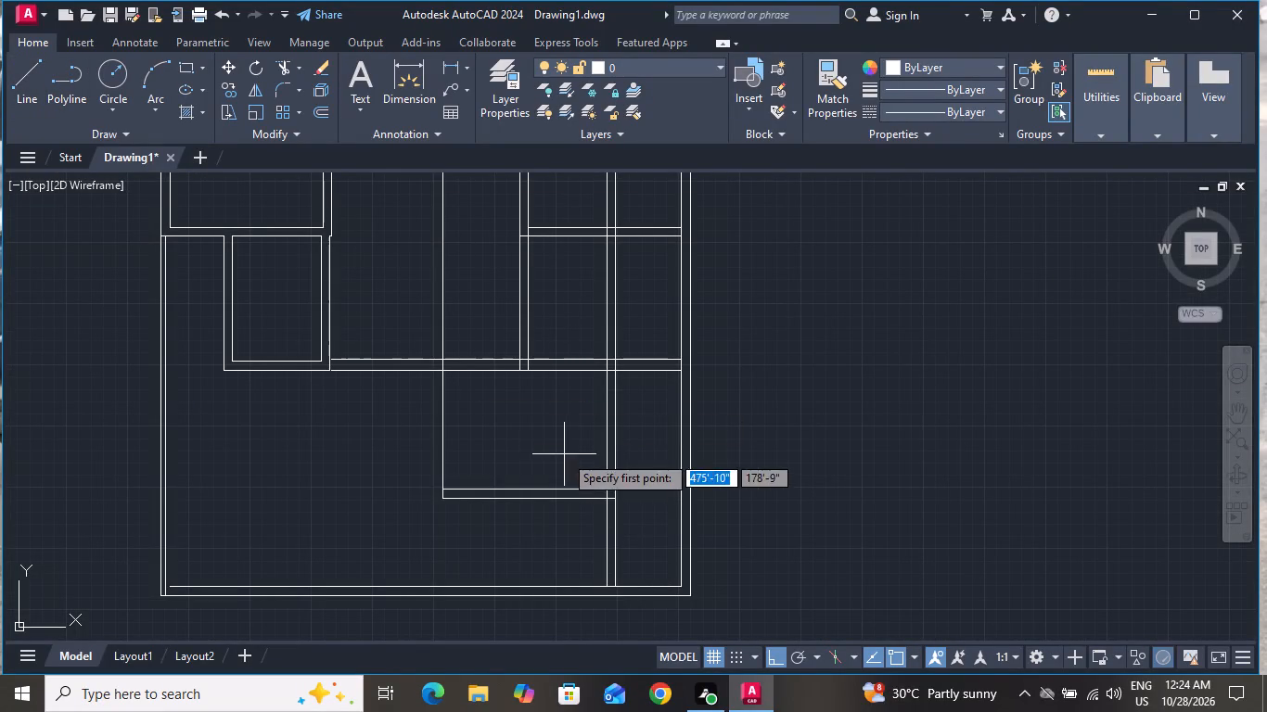
scroll(617, 423, "up", 1)
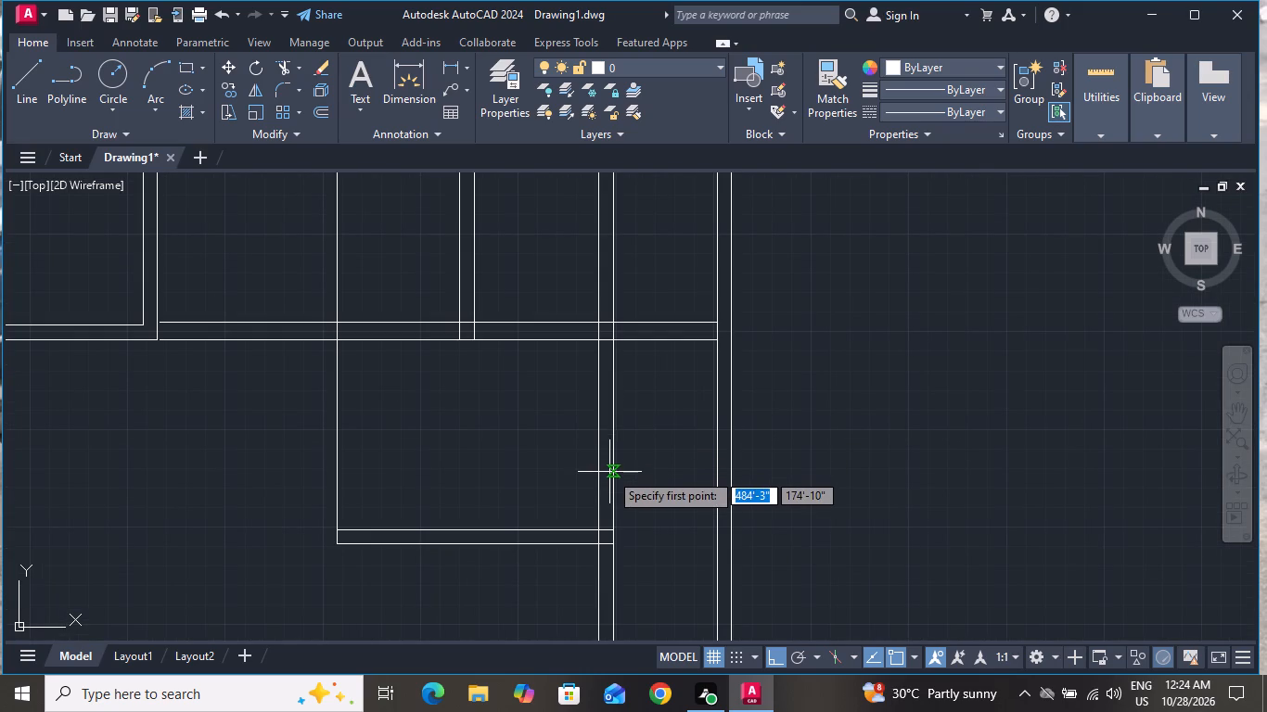
left_click(611, 459)
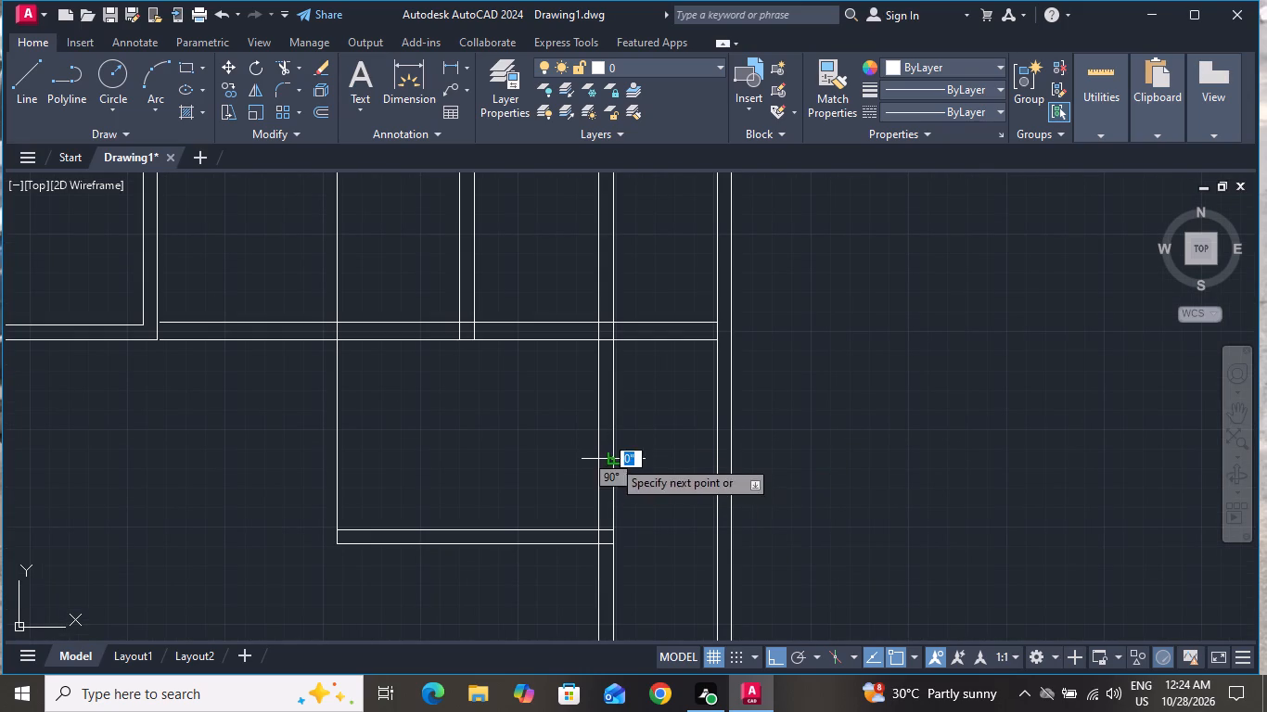
left_click(723, 455)
right_click(723, 455)
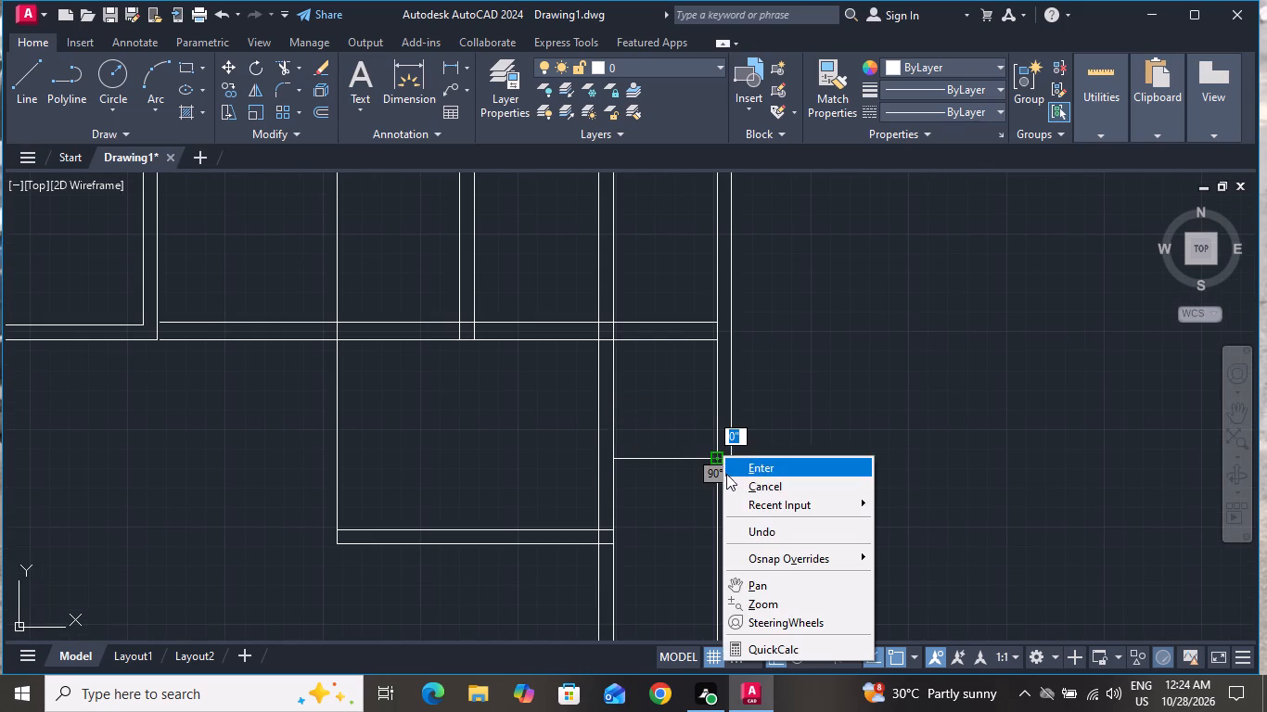
left_click(749, 487)
Offset the new short horizontal line 9" downward to form a partition pair.
type("O 9")
key("shift+quotedbl")
key("Return")
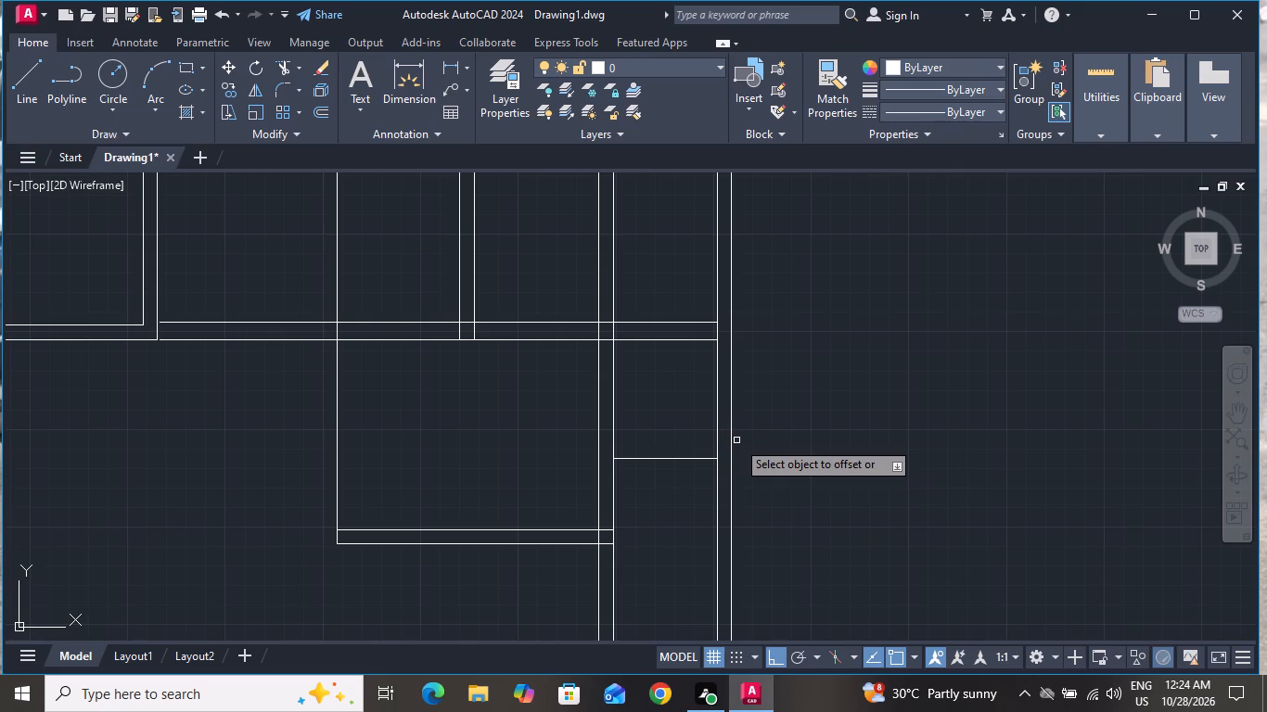
left_click(690, 460)
left_click(689, 473)
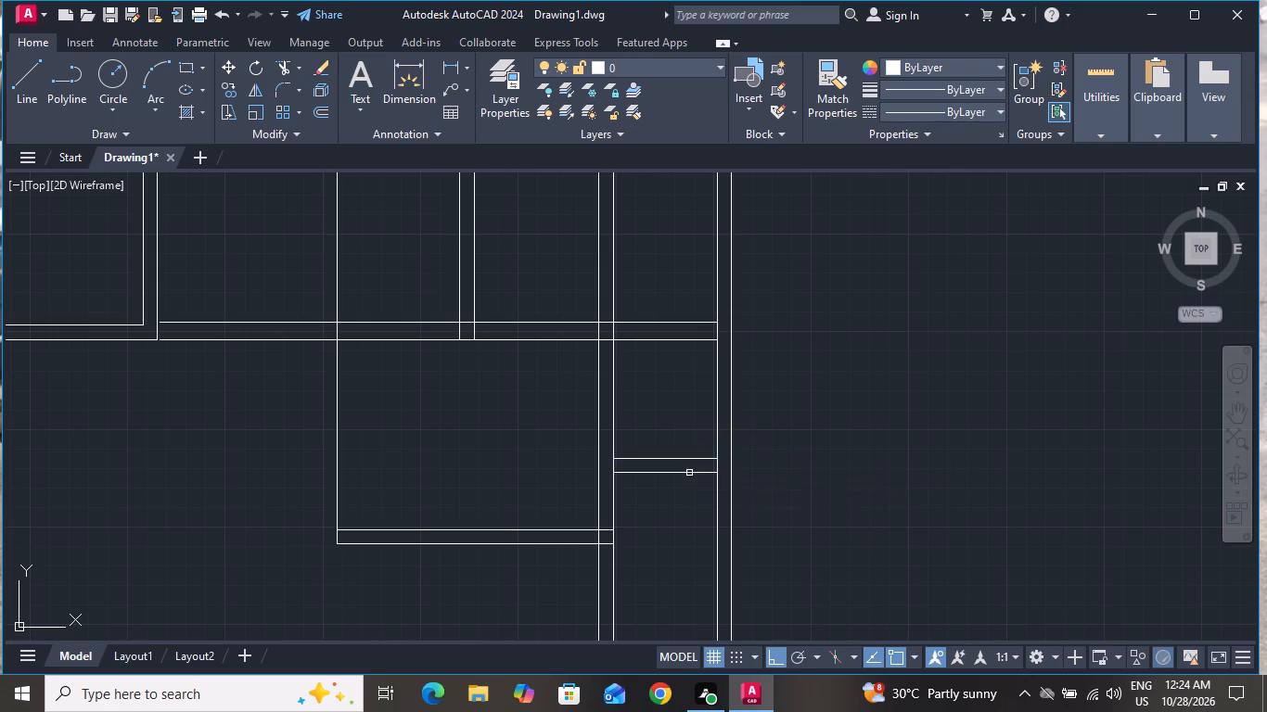
right_click(810, 378)
left_click(819, 400)
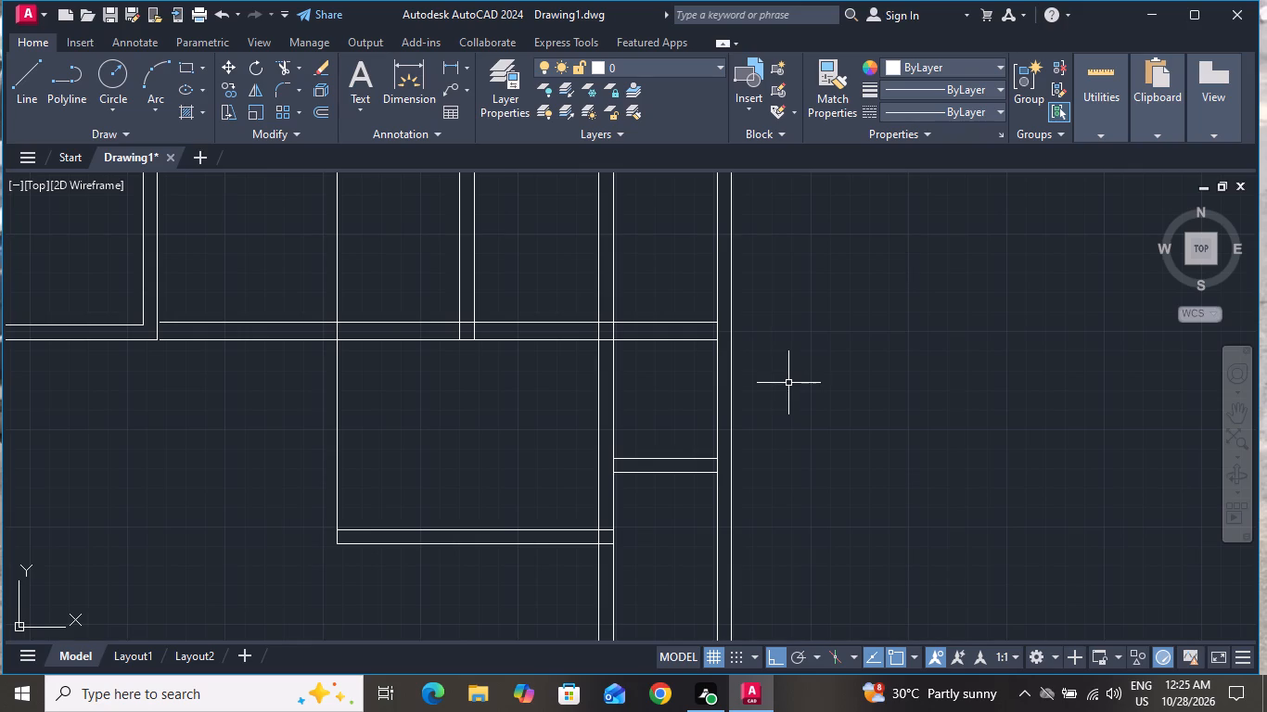
Trim both lines of the vertical partition pair below the lower horizontal partition, down to the bottom wall.
left_click(279, 67)
scroll(625, 300, "down", 2)
left_click(635, 411)
left_click(590, 415)
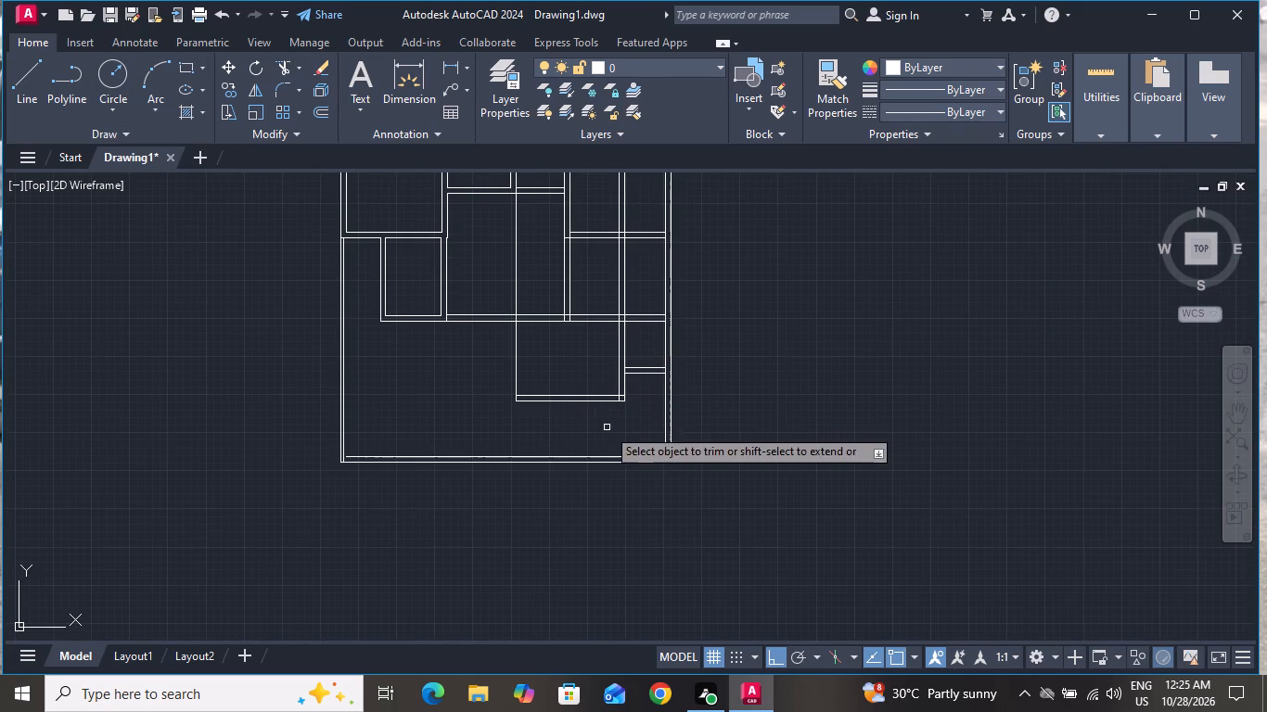
scroll(595, 438, "up", 1)
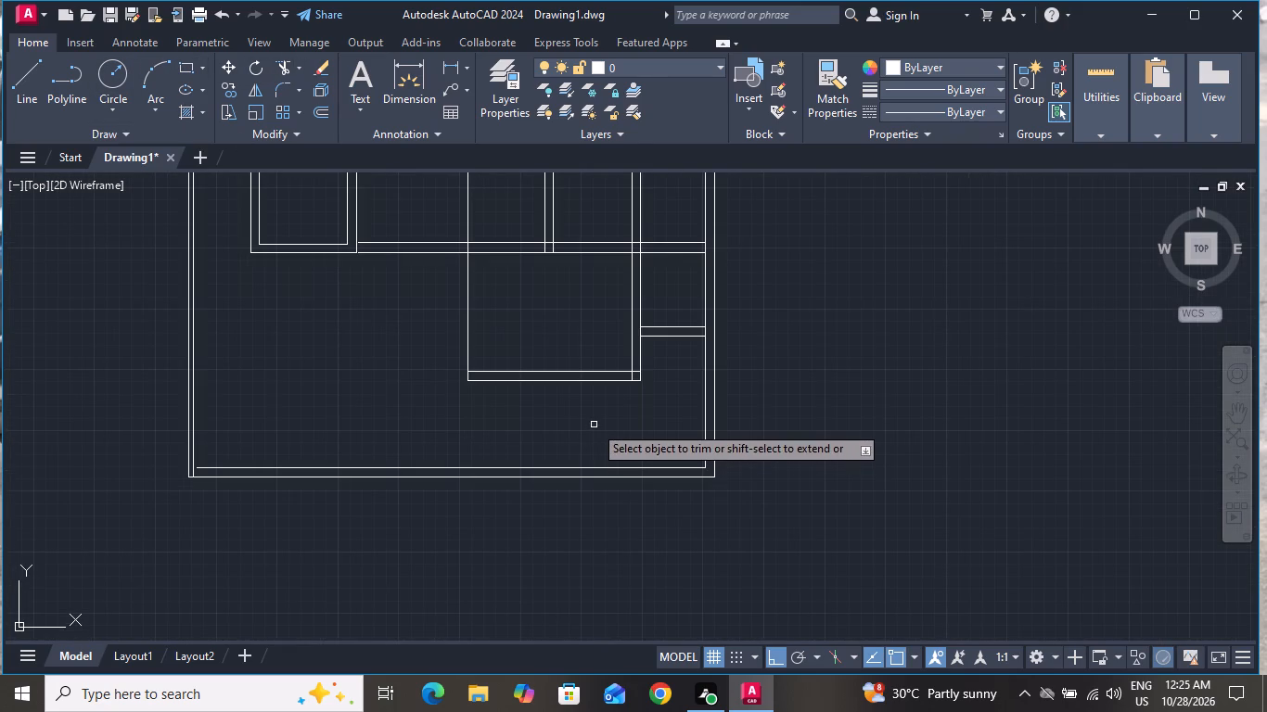
right_click(589, 410)
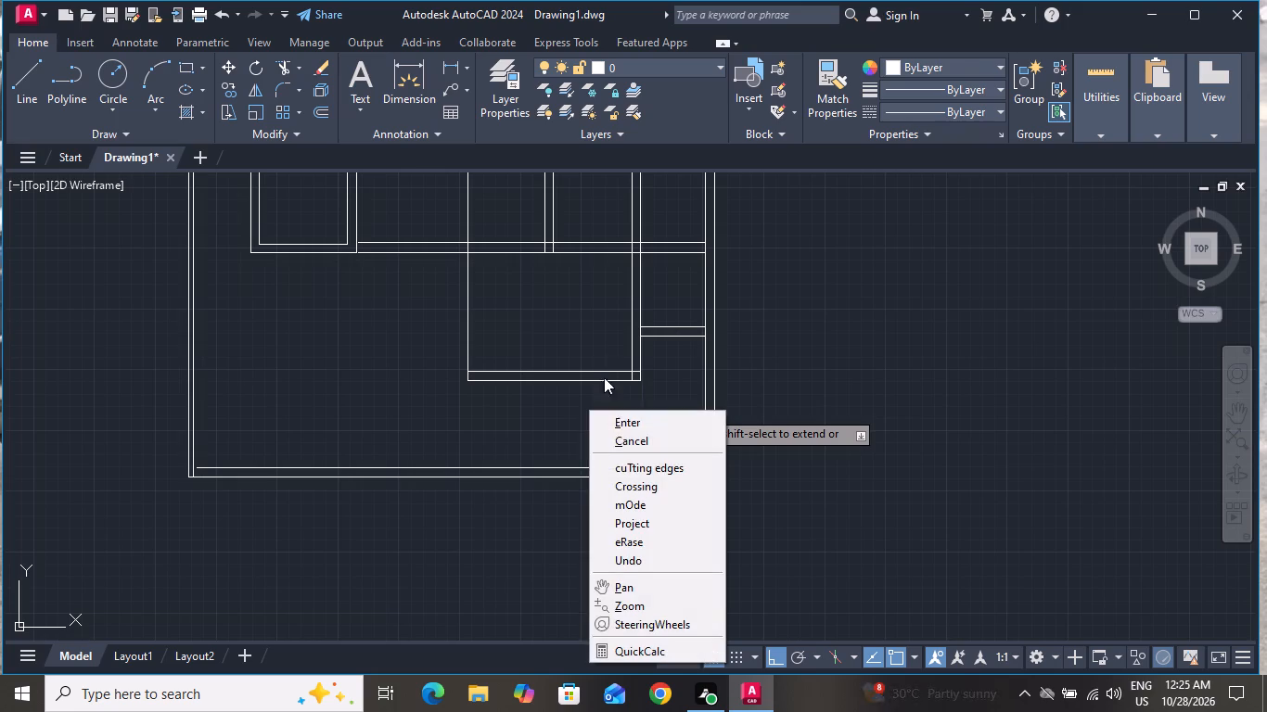
left_click(612, 437)
Draw a line about 5'-7" from the partition's right line to the right wall's inner line, continuing about 10'-11" down to the outer bottom line.
left_click(27, 73)
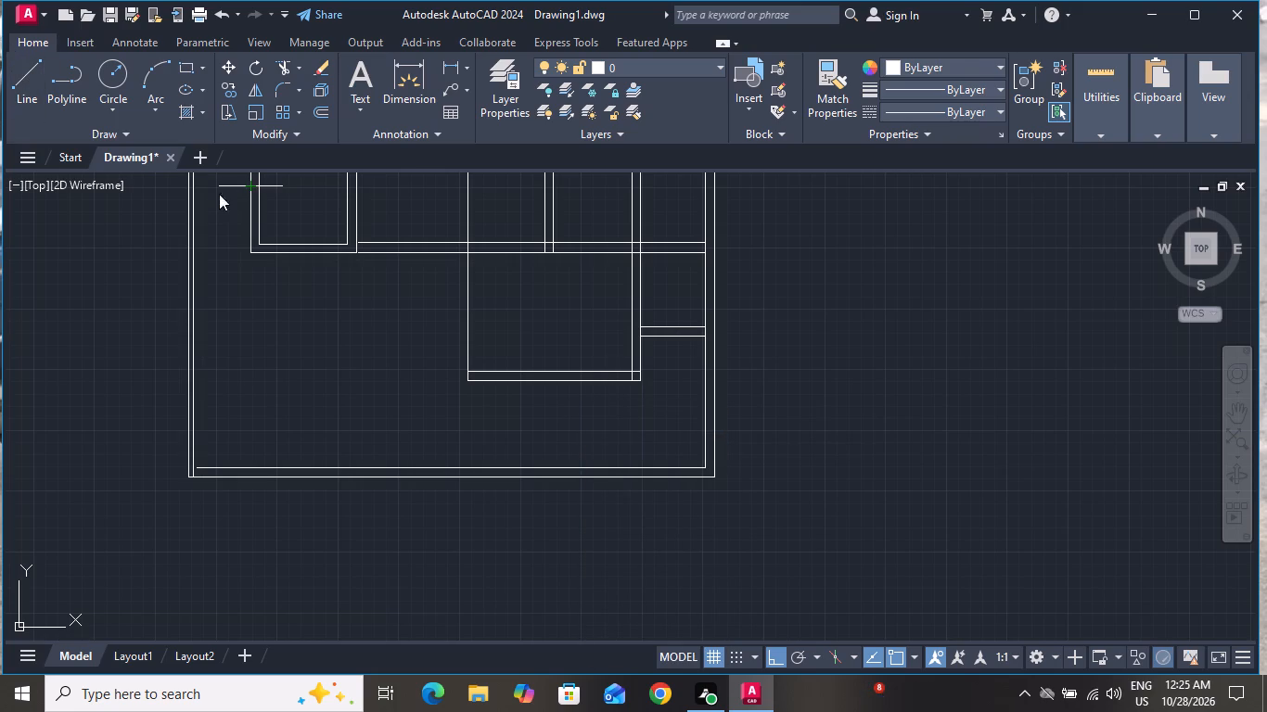
scroll(723, 479, "up", 2)
scroll(585, 292, "down", 1)
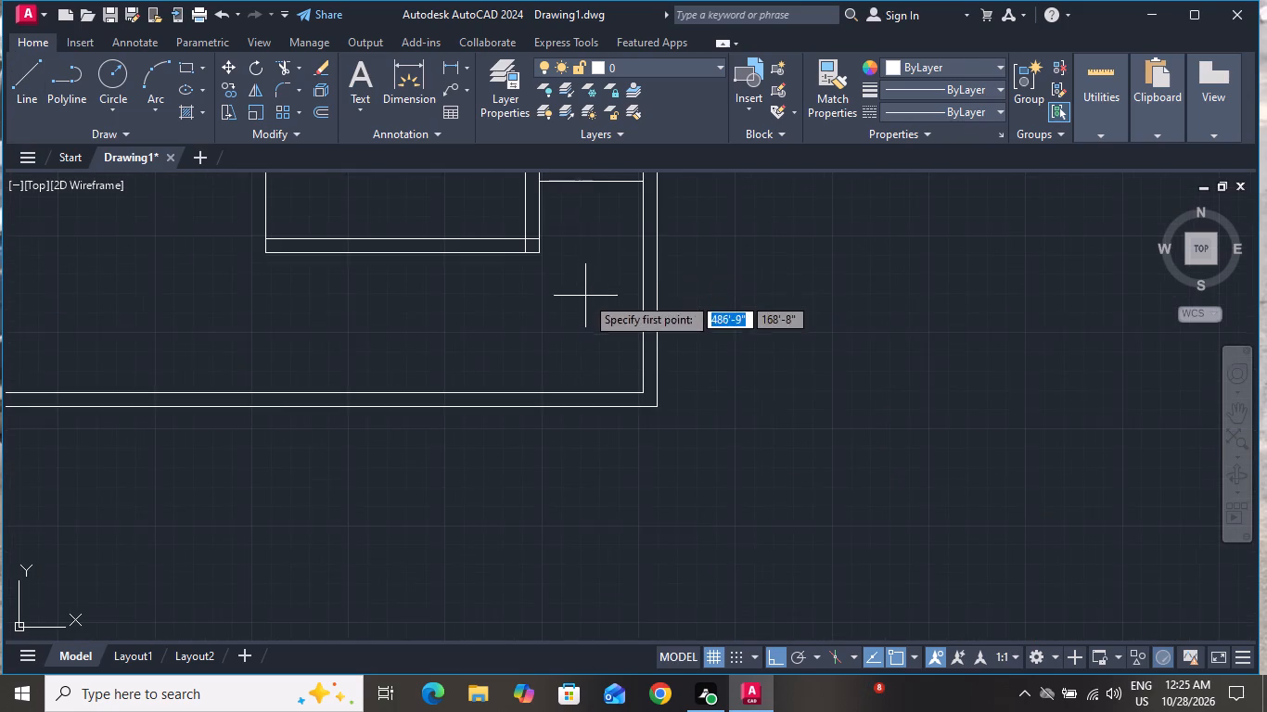
scroll(575, 219, "up", 1)
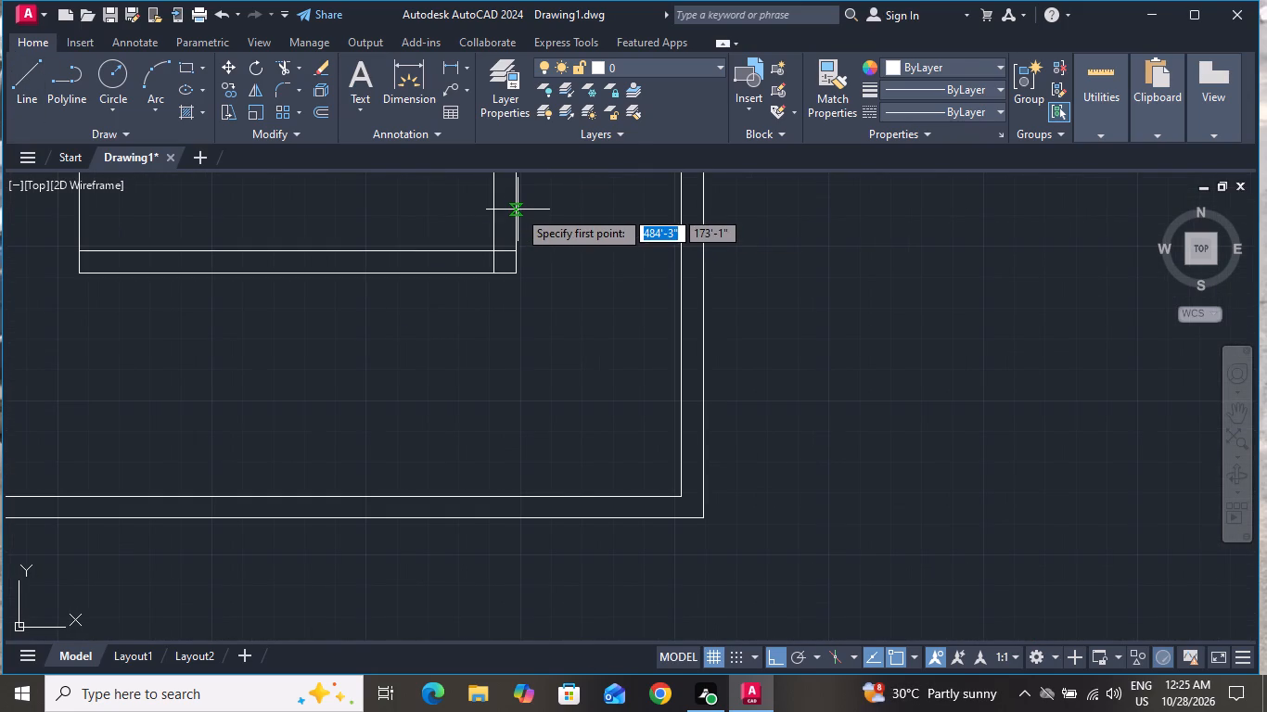
scroll(518, 210, "down", 3)
scroll(518, 210, "up", 3)
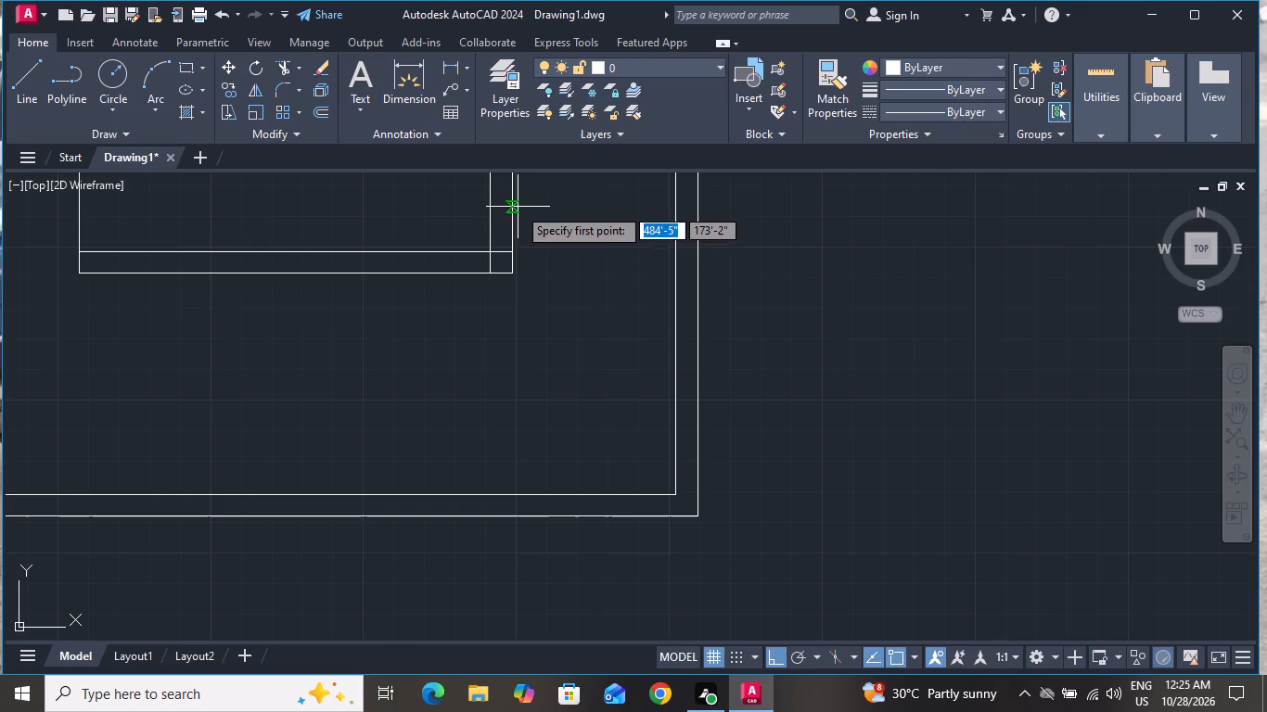
left_click(514, 197)
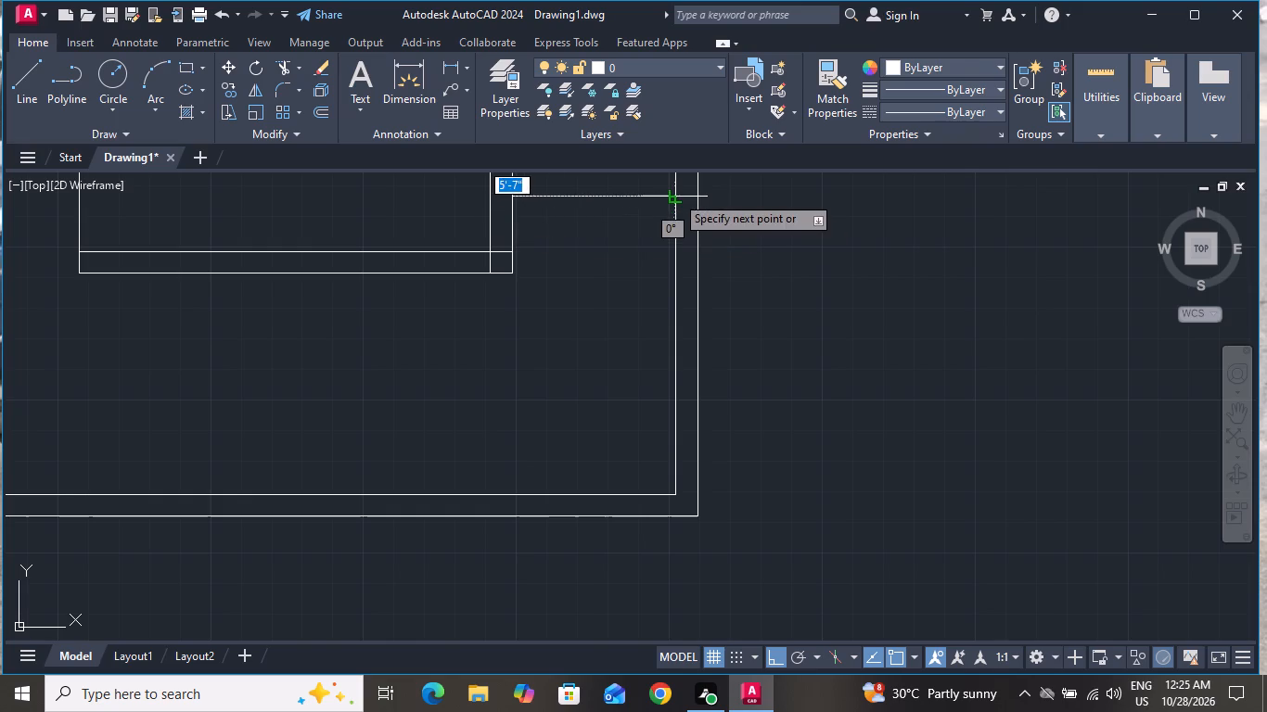
left_click(675, 195)
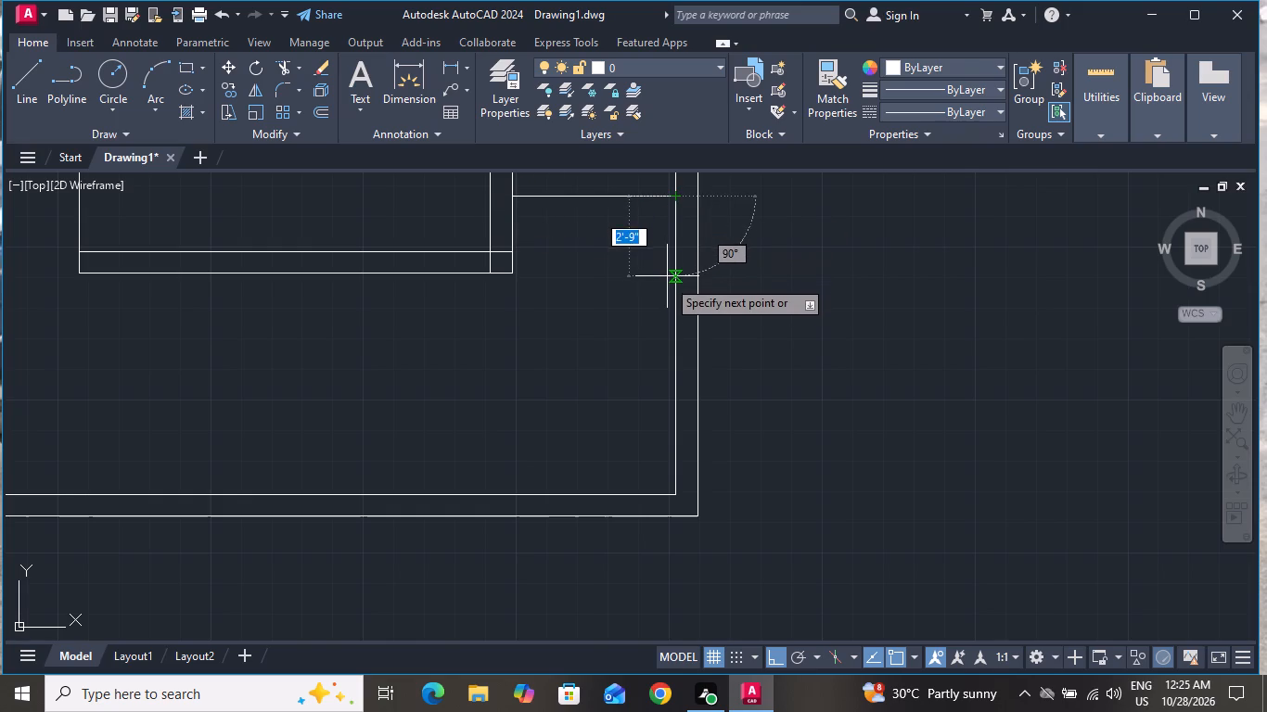
scroll(675, 294, "down", 2)
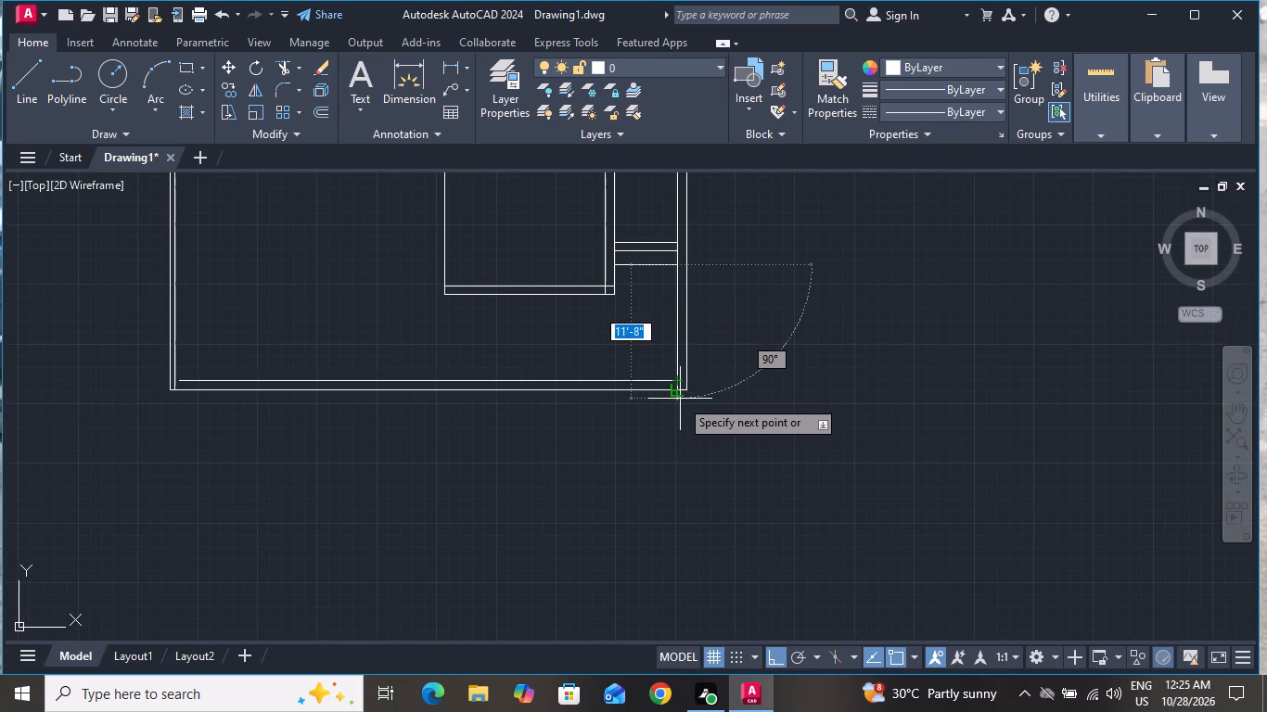
scroll(677, 400, "up", 2)
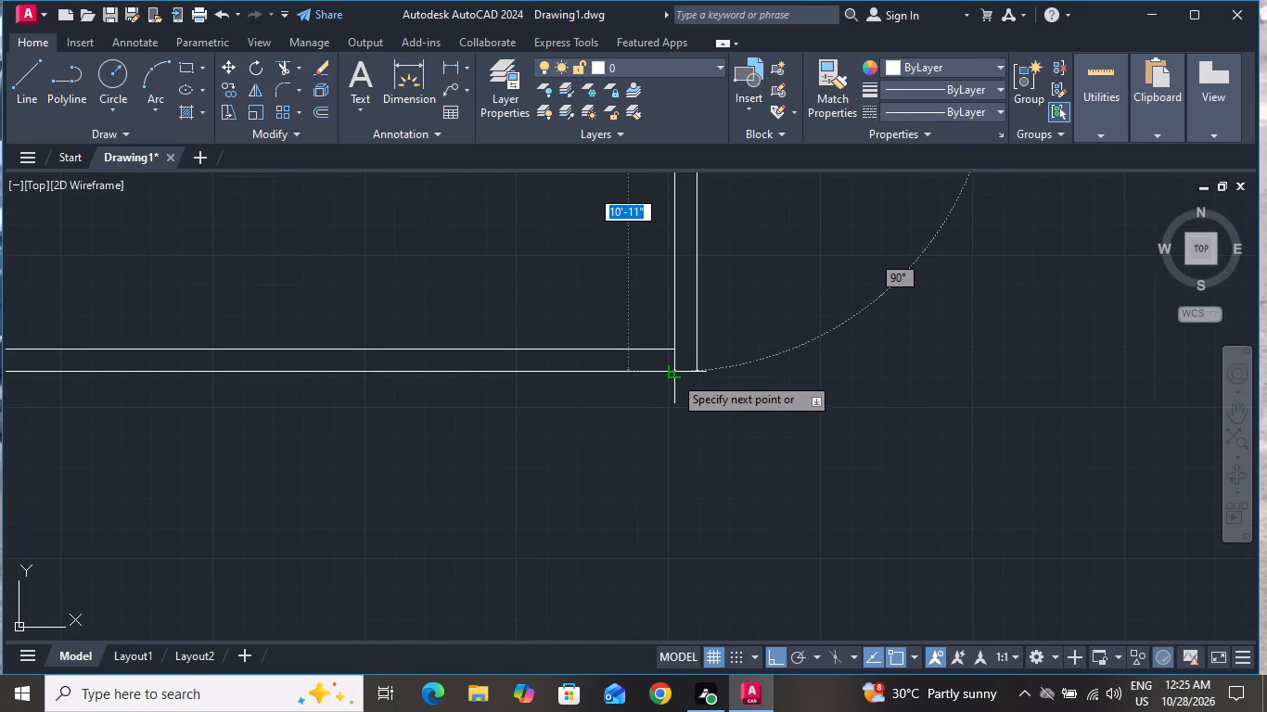
left_click(673, 375)
right_click(673, 375)
left_click(685, 413)
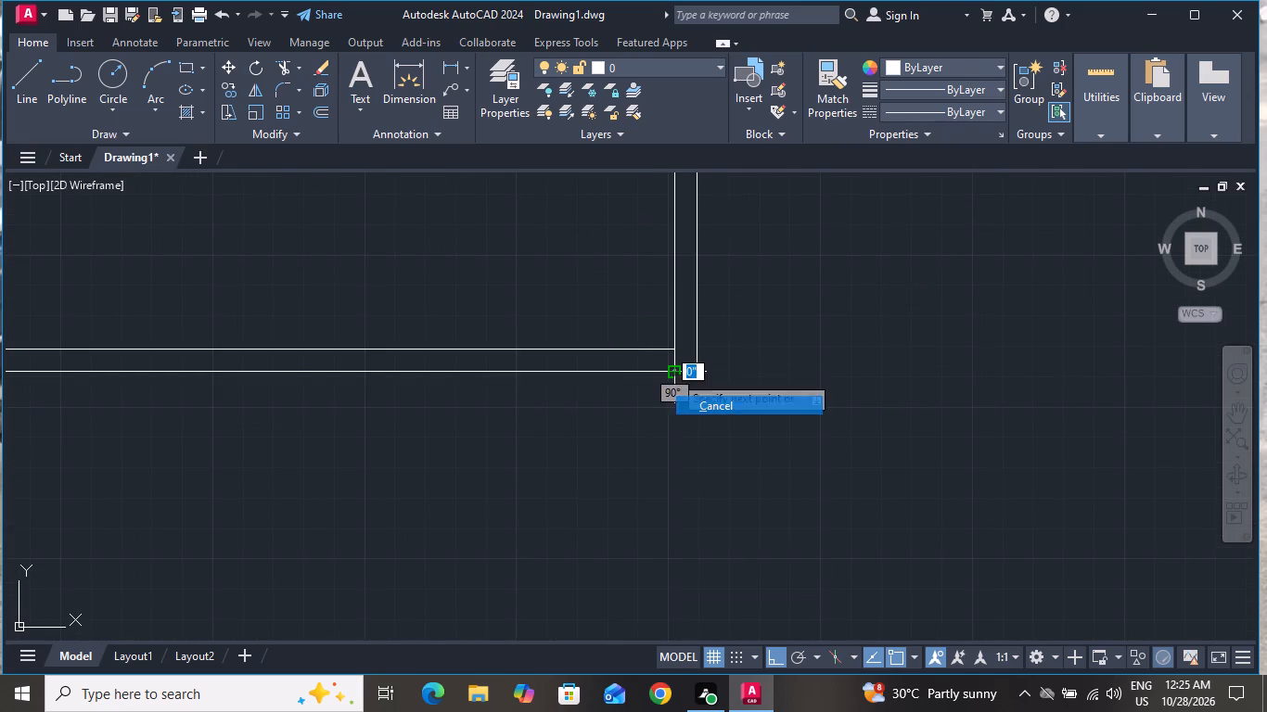
Delete the inner line of the bottom wall.
scroll(689, 416, "down", 2)
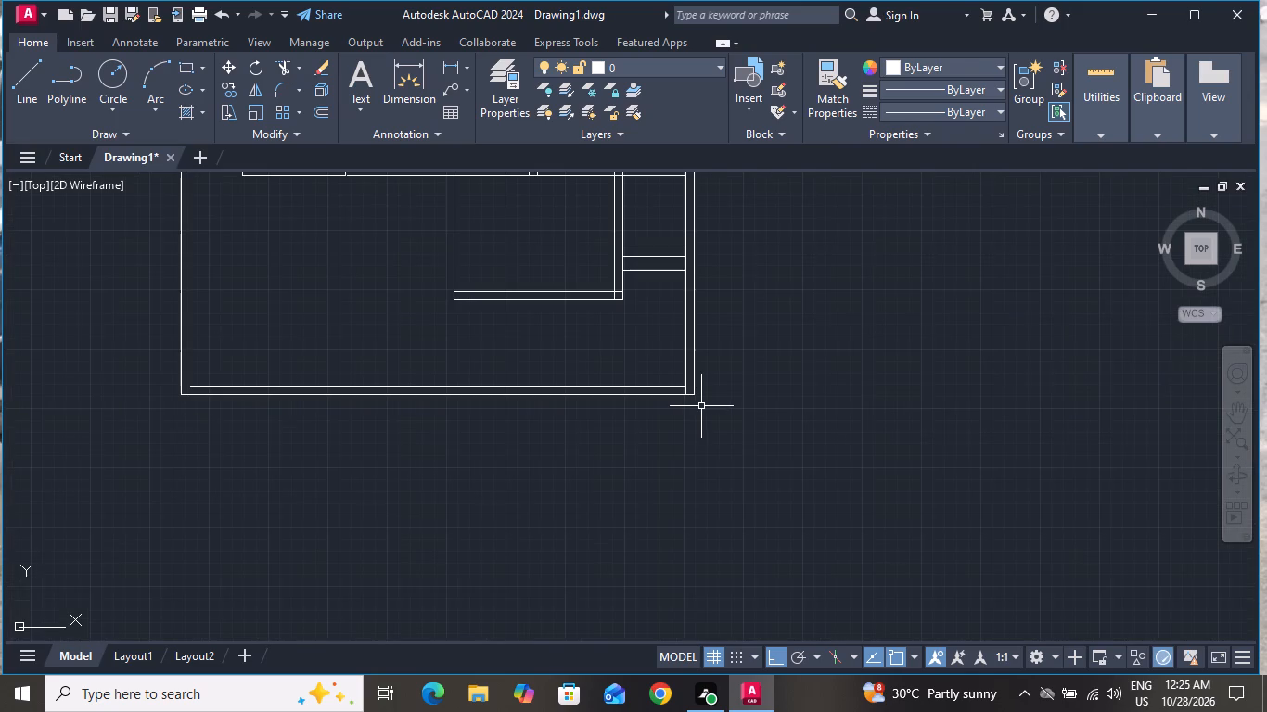
scroll(704, 399, "down", 2)
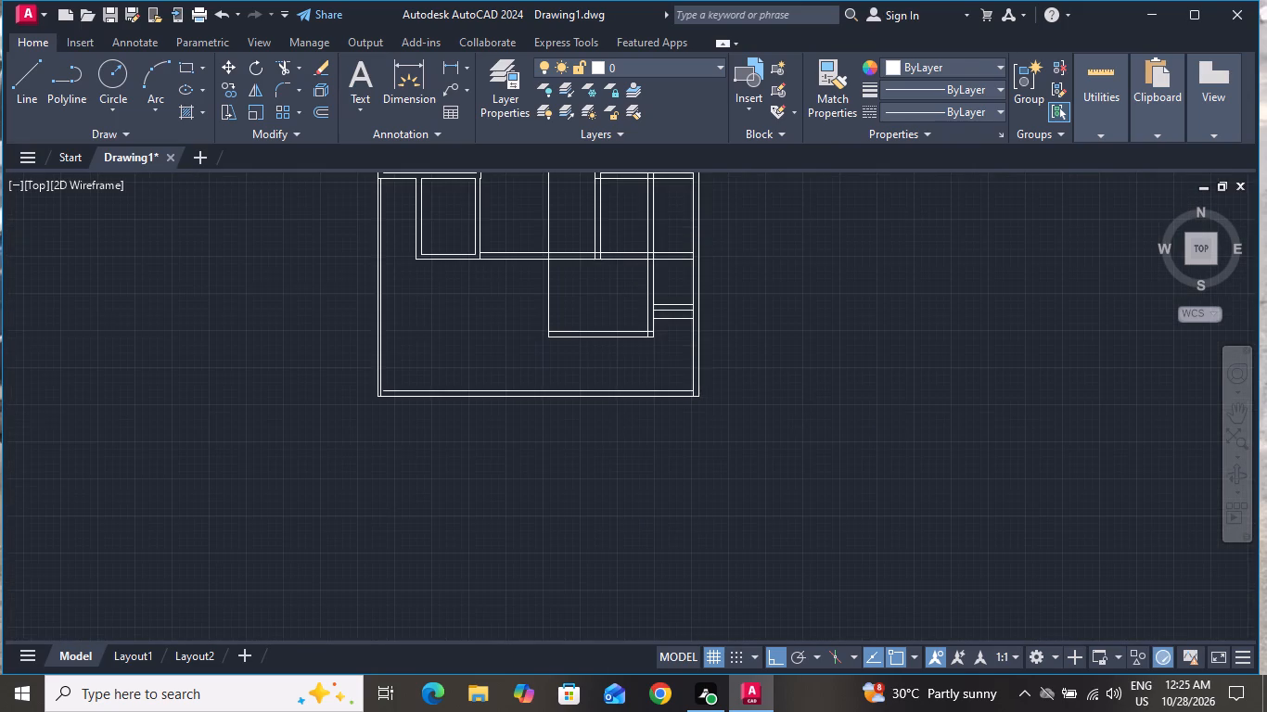
scroll(624, 350, "up", 1)
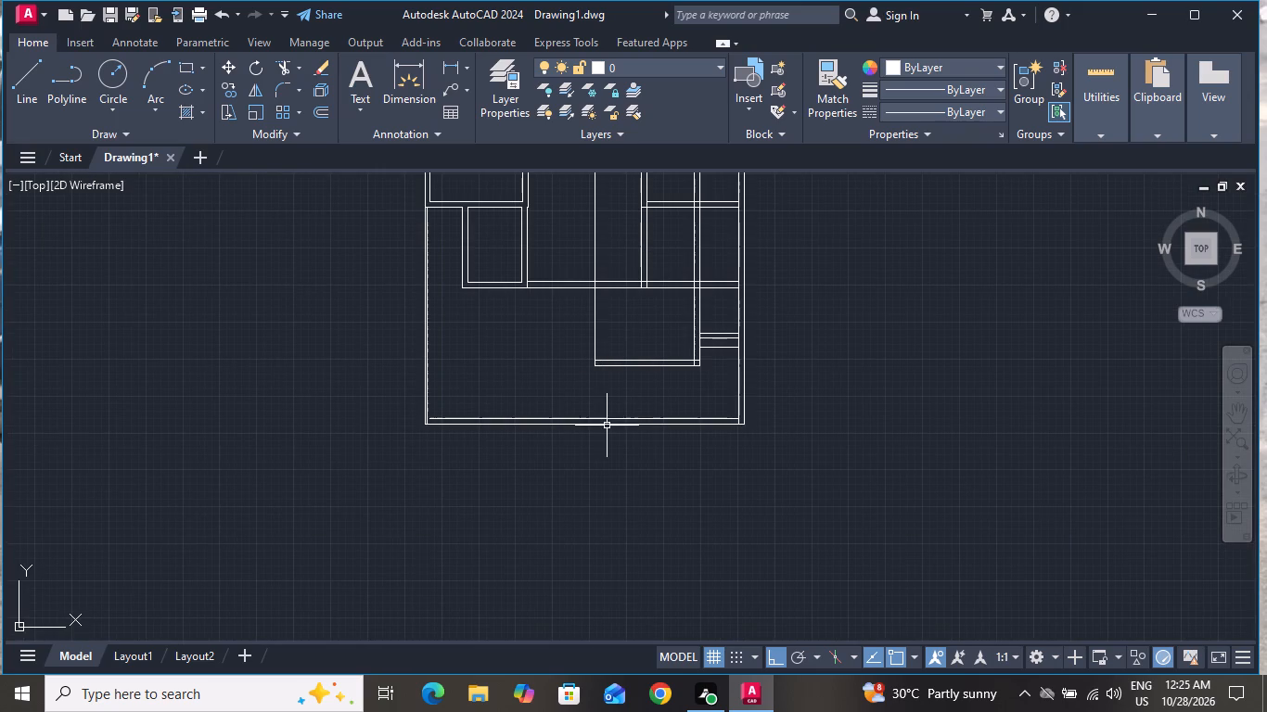
left_click(607, 419)
key("Delete")
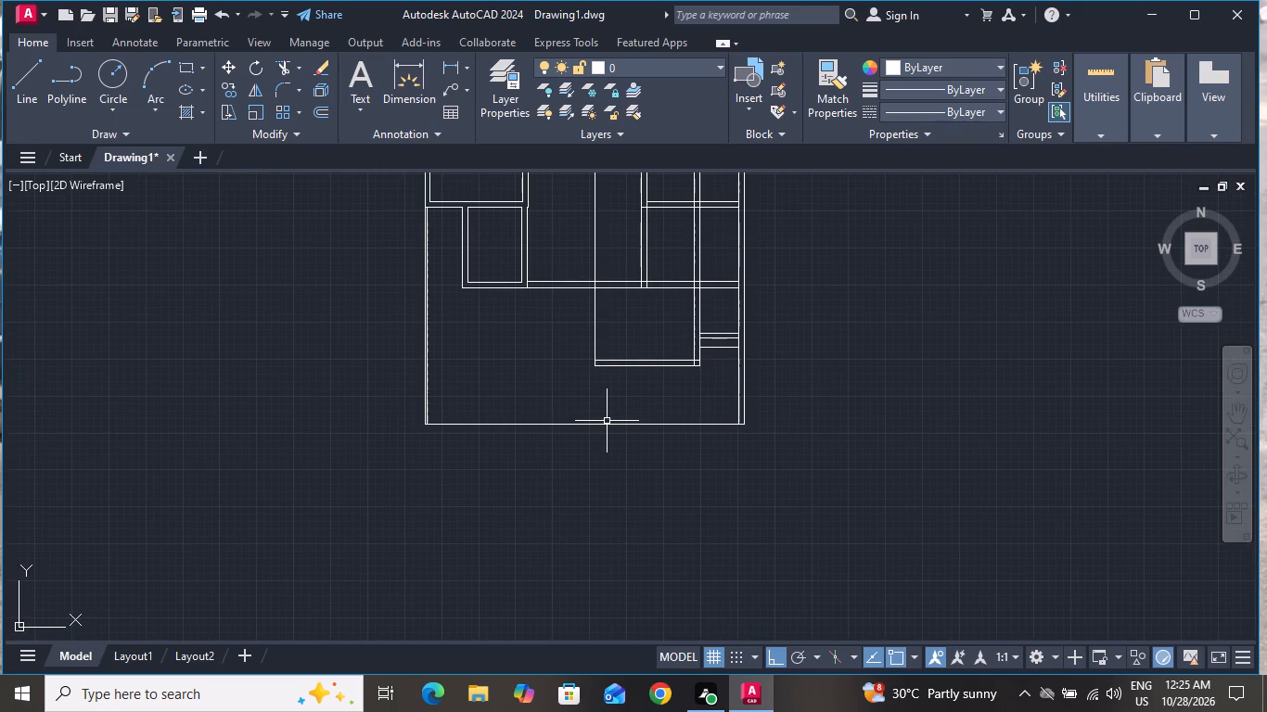
Draw a new inner bottom-wall line about 21' leftward from the right wall's inner line, closing it 9" down to the outer line.
left_click(16, 98)
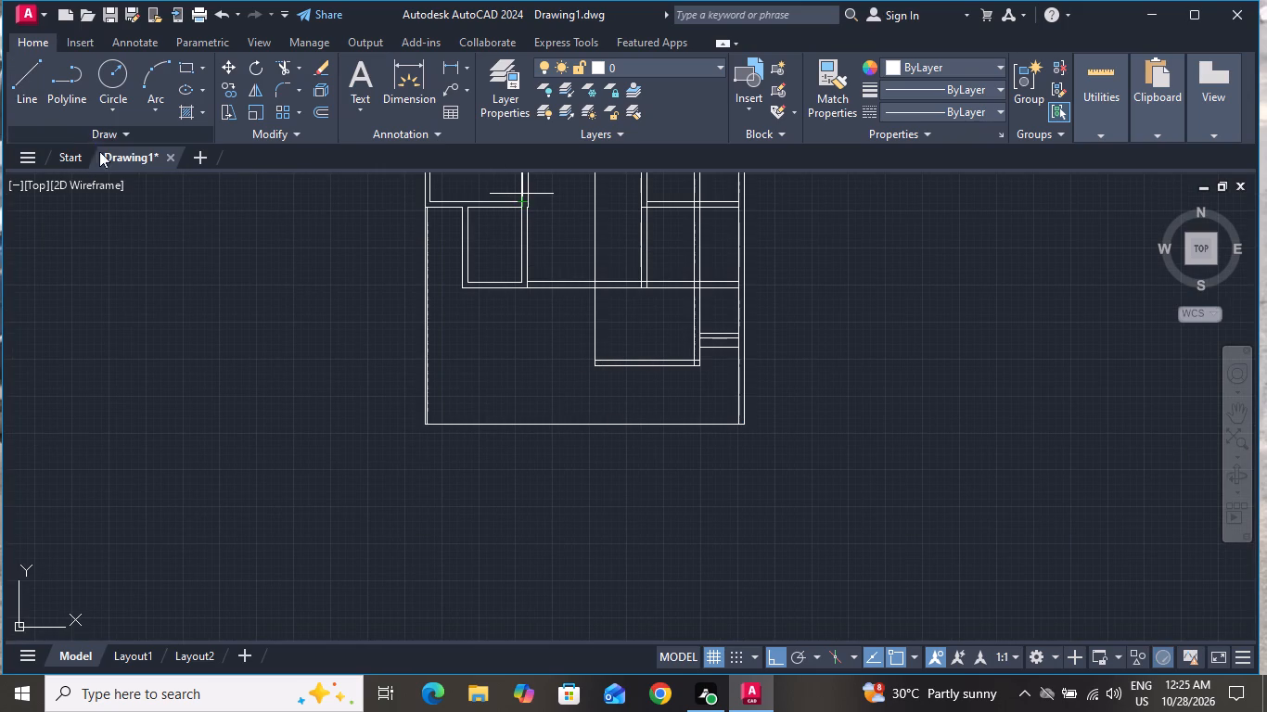
scroll(644, 448, "up", 2)
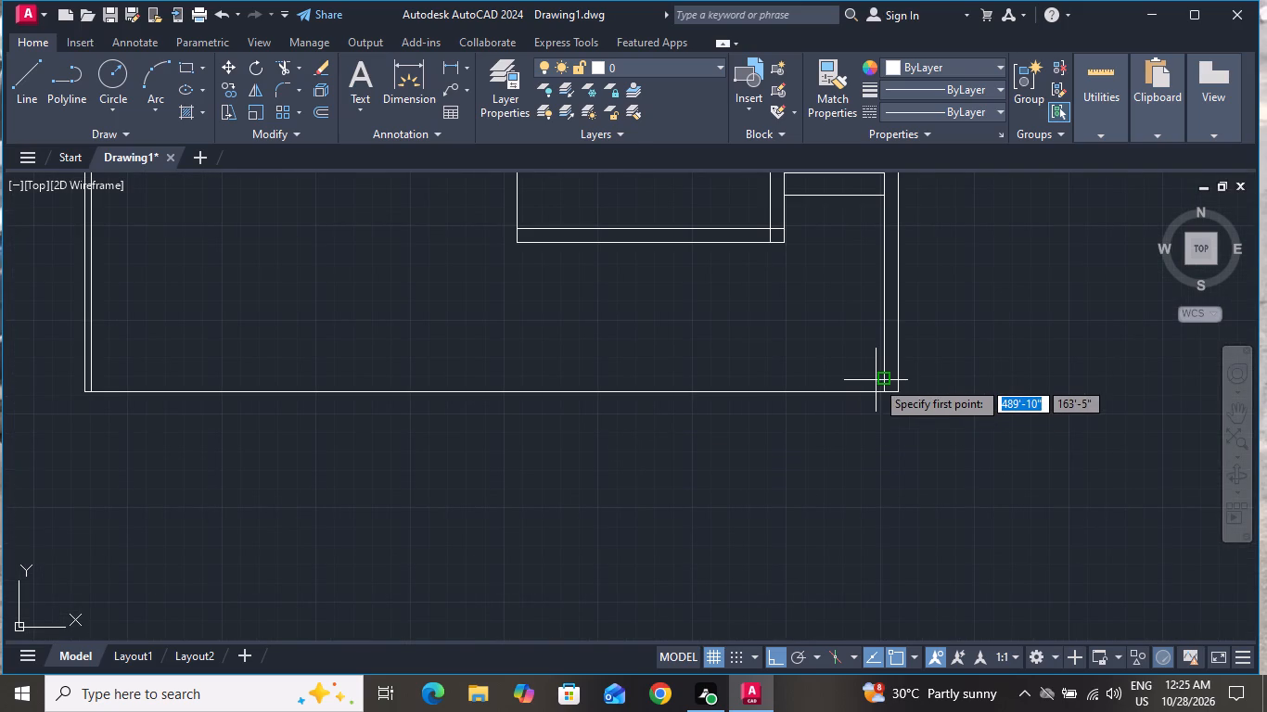
left_click(882, 381)
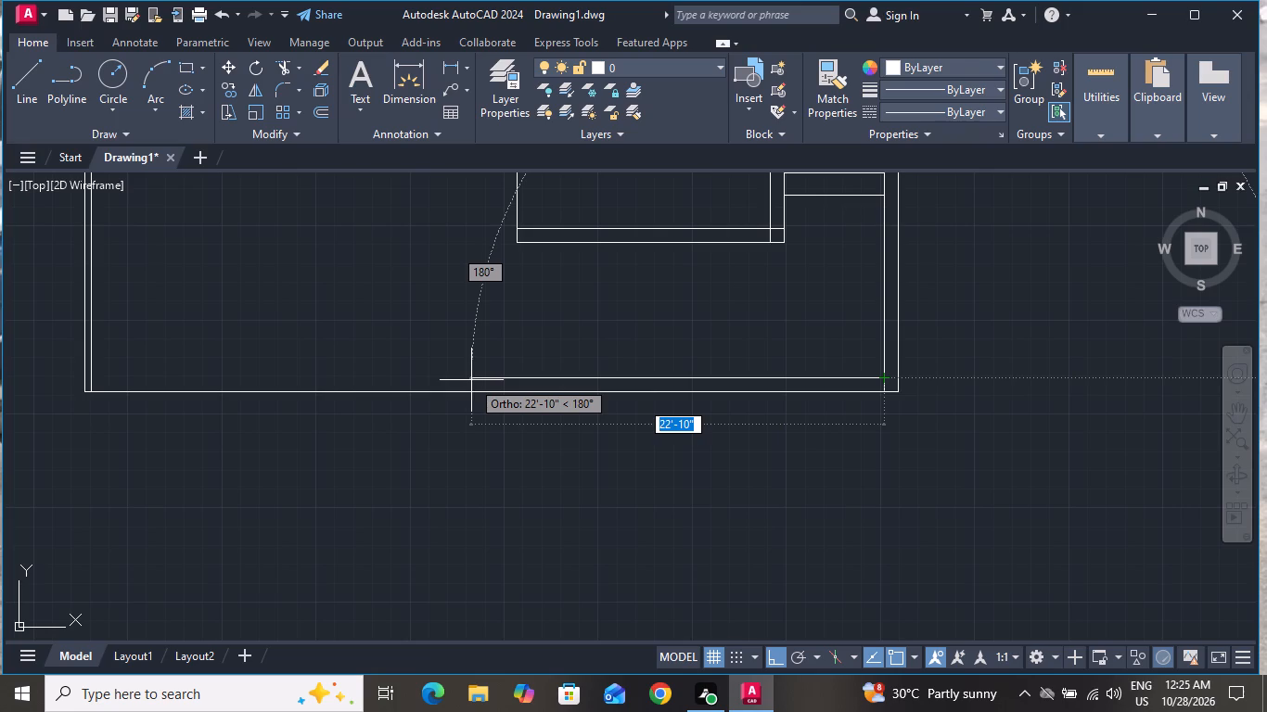
scroll(516, 389, "up", 1)
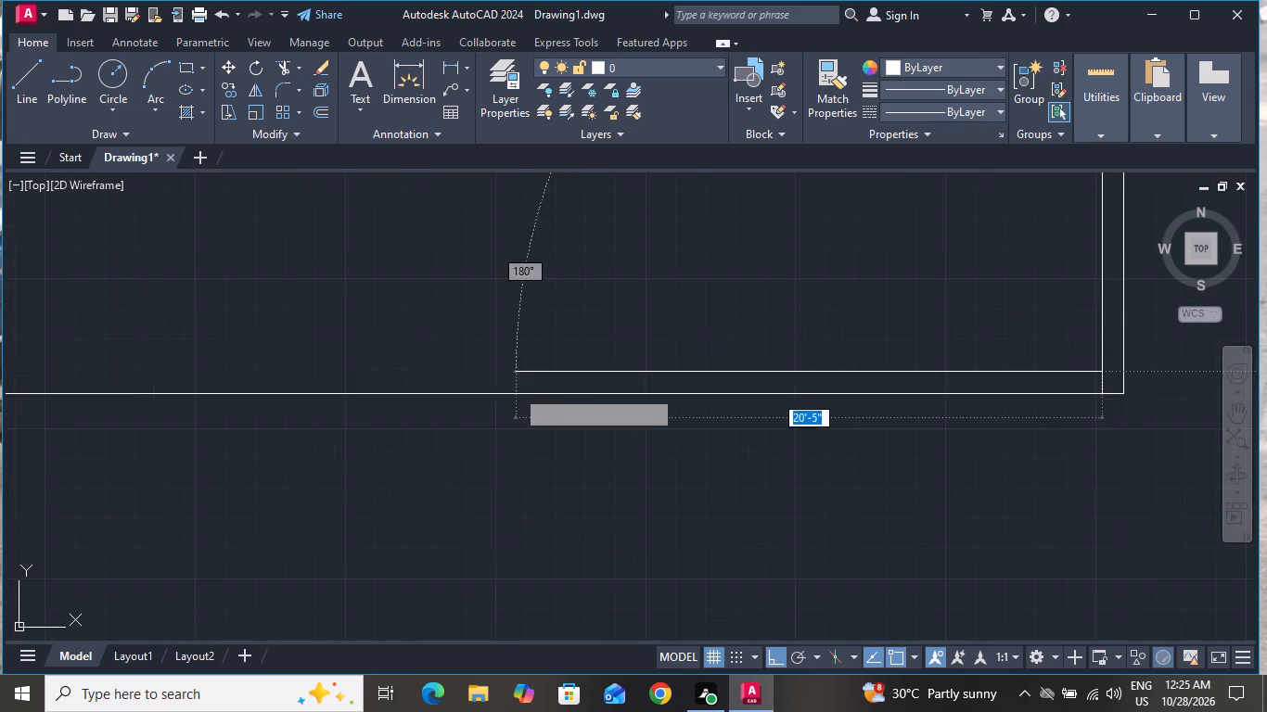
left_click(493, 379)
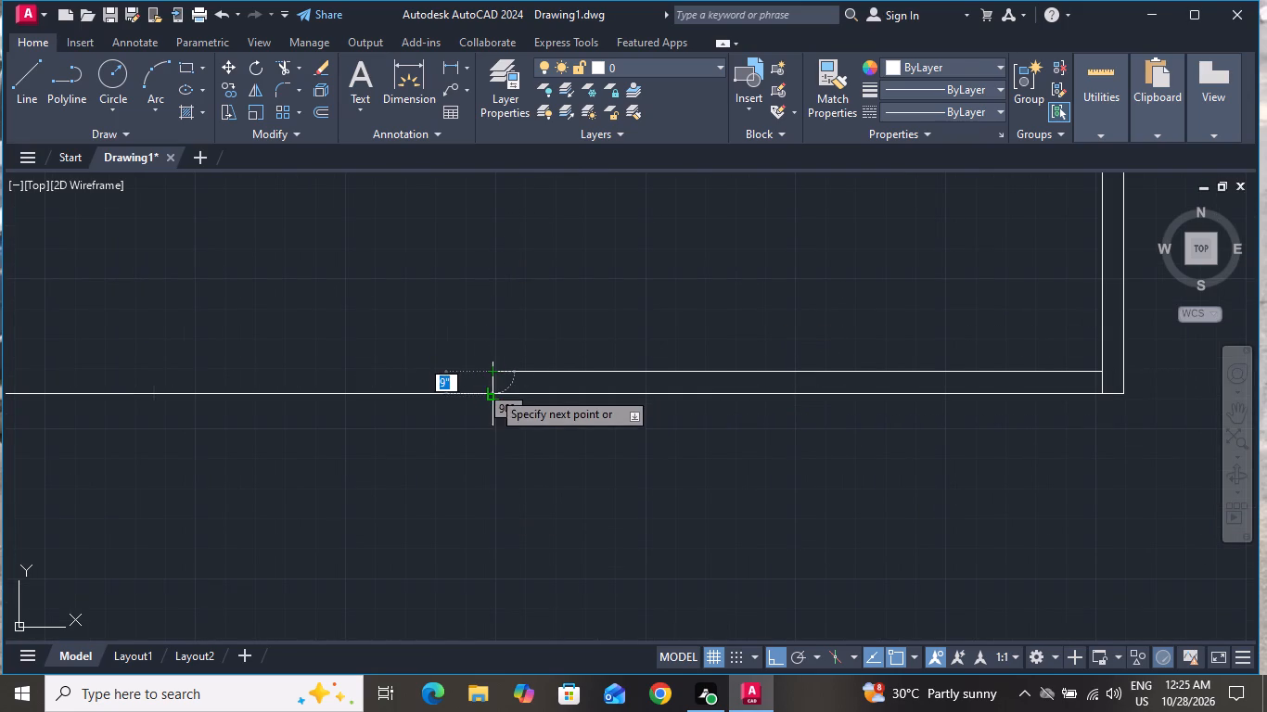
left_click(492, 390)
right_click(492, 390)
left_click(502, 421)
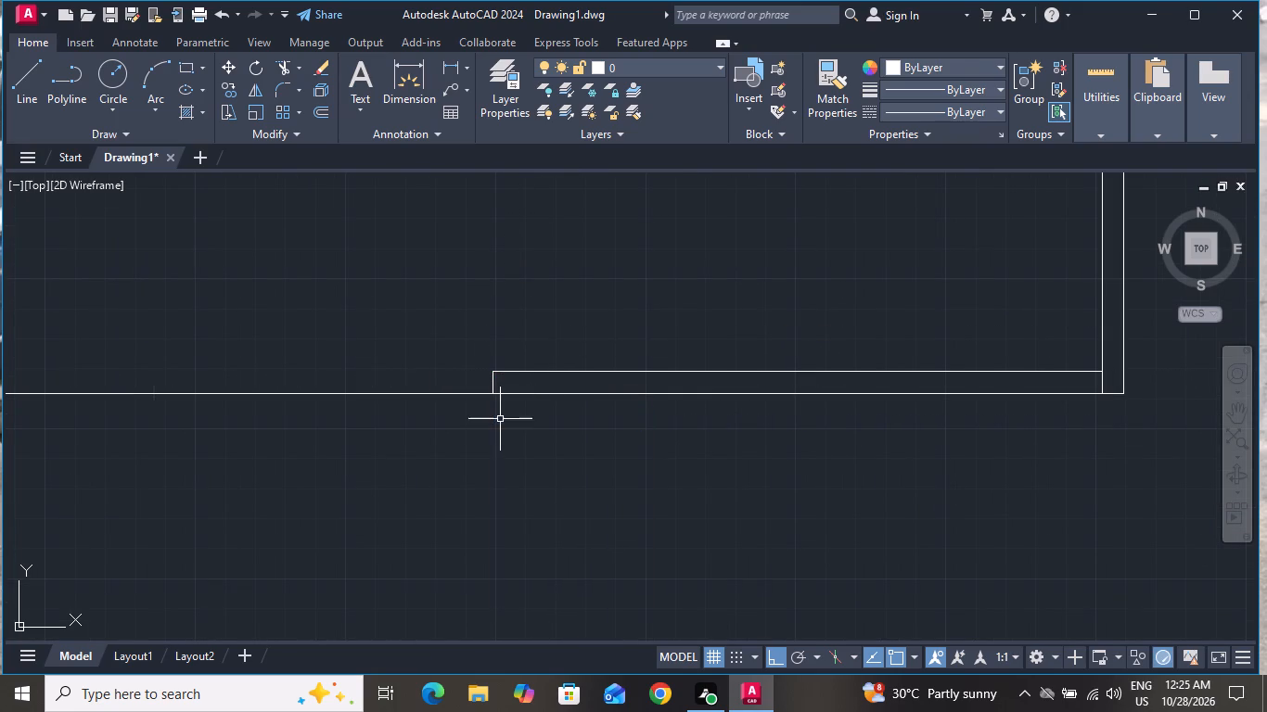
Draw a line from the bottom wall about 8'-3" up, left of the short inner wall, and about 2'-11" right to the lower partition's corner.
left_click(38, 87)
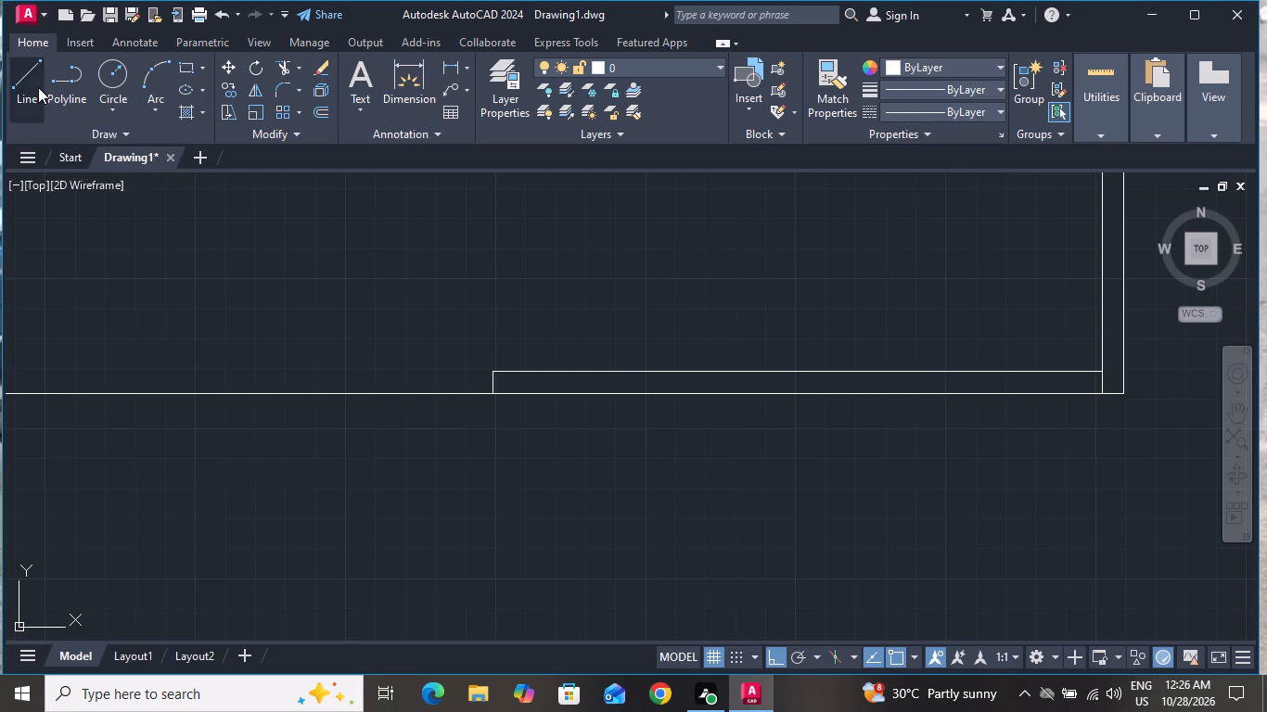
left_click(433, 395)
scroll(441, 266, "down", 3)
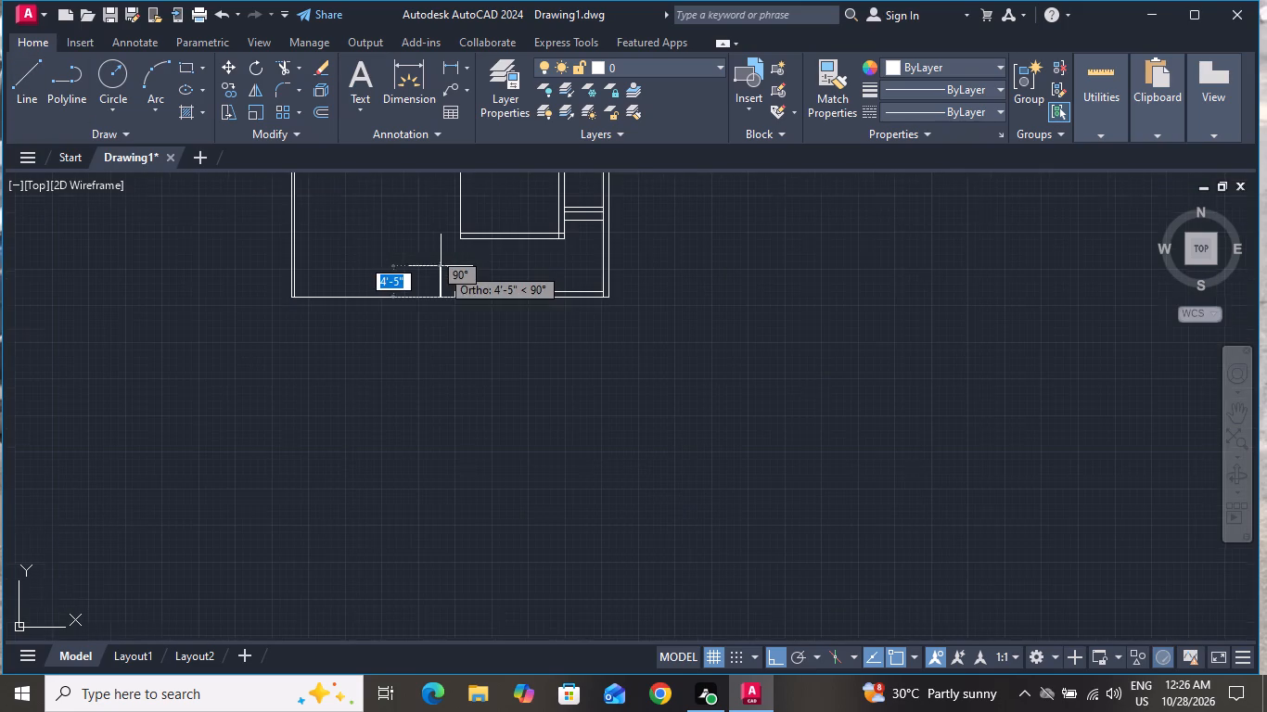
scroll(441, 249, "up", 3)
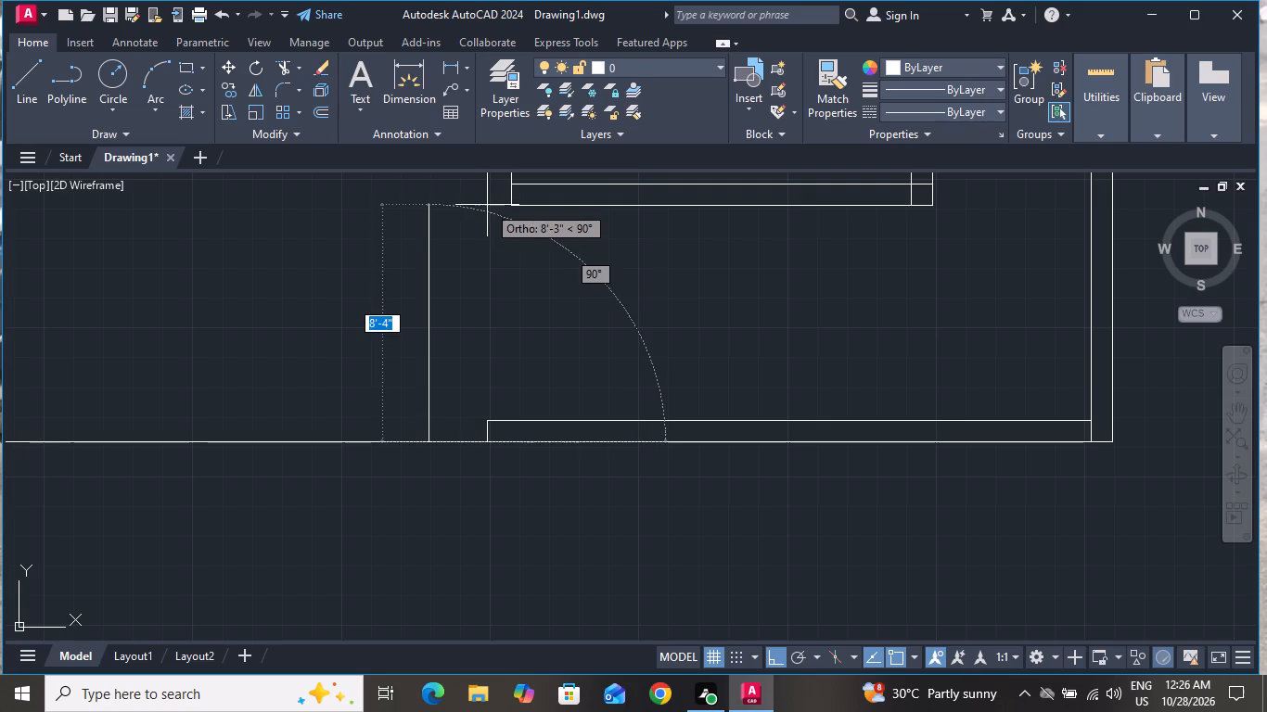
left_click(428, 205)
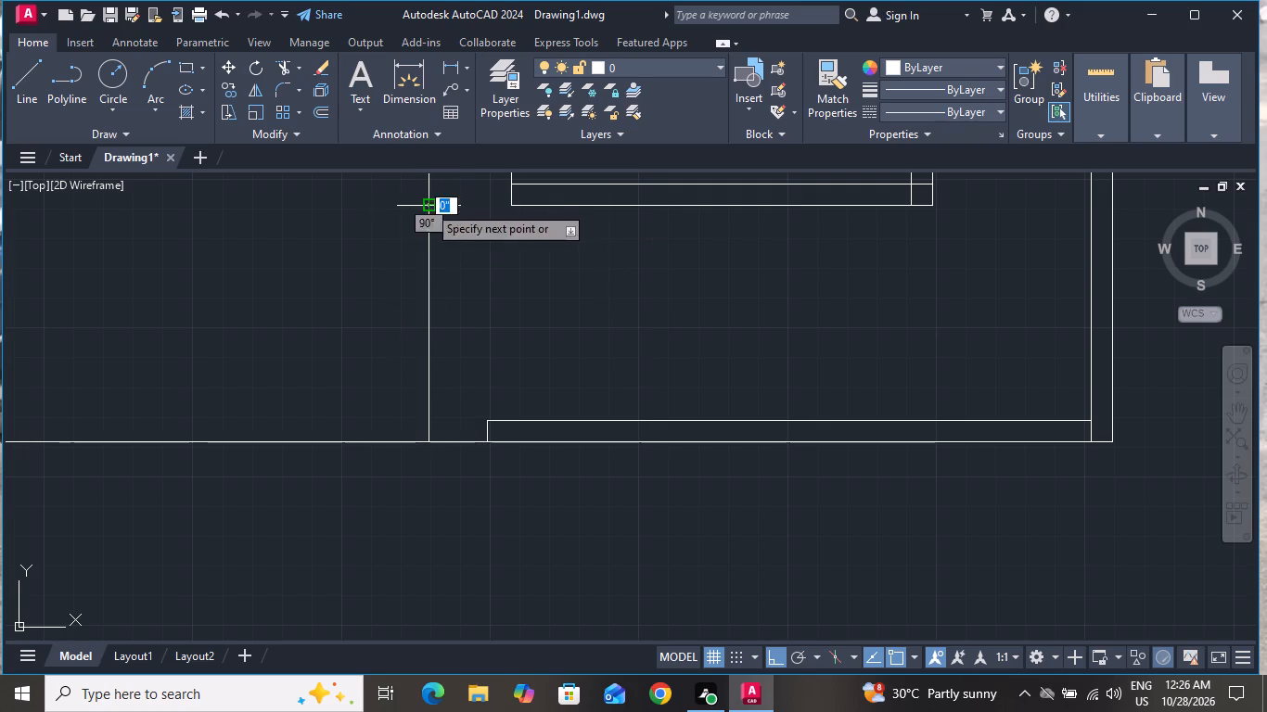
left_click(509, 202)
right_click(509, 202)
left_click(546, 230)
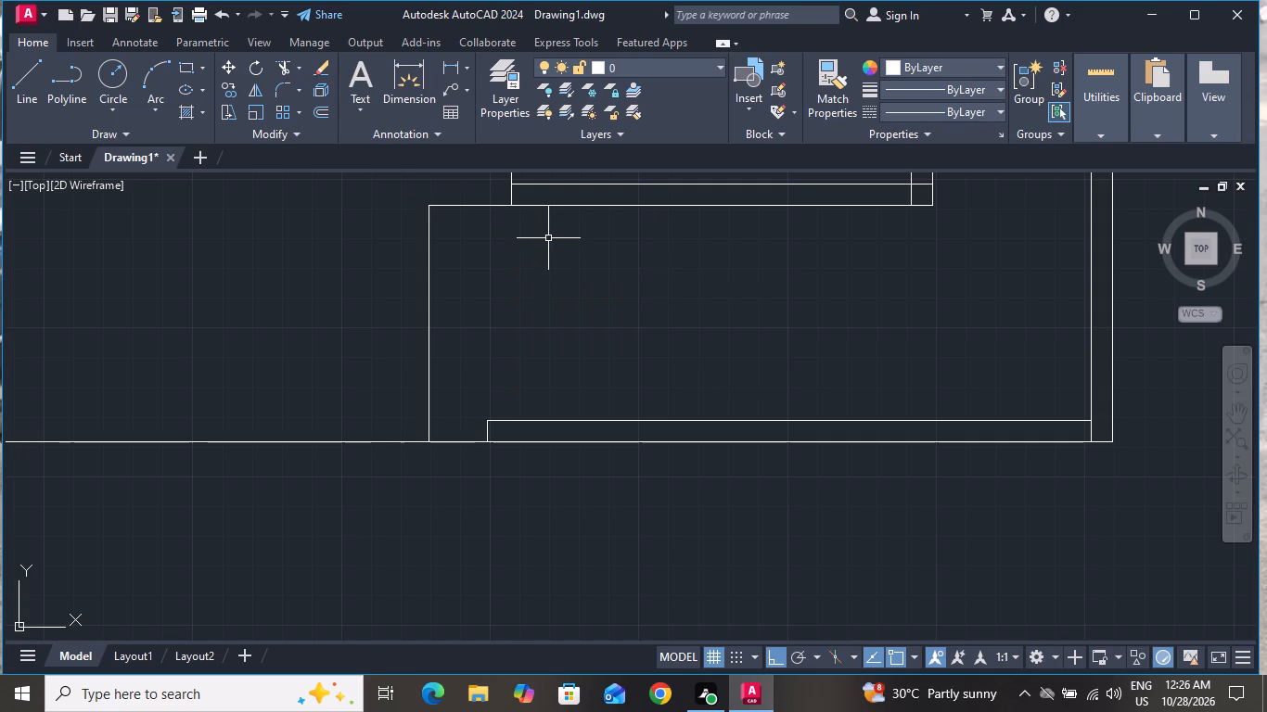
scroll(540, 280, "down", 2)
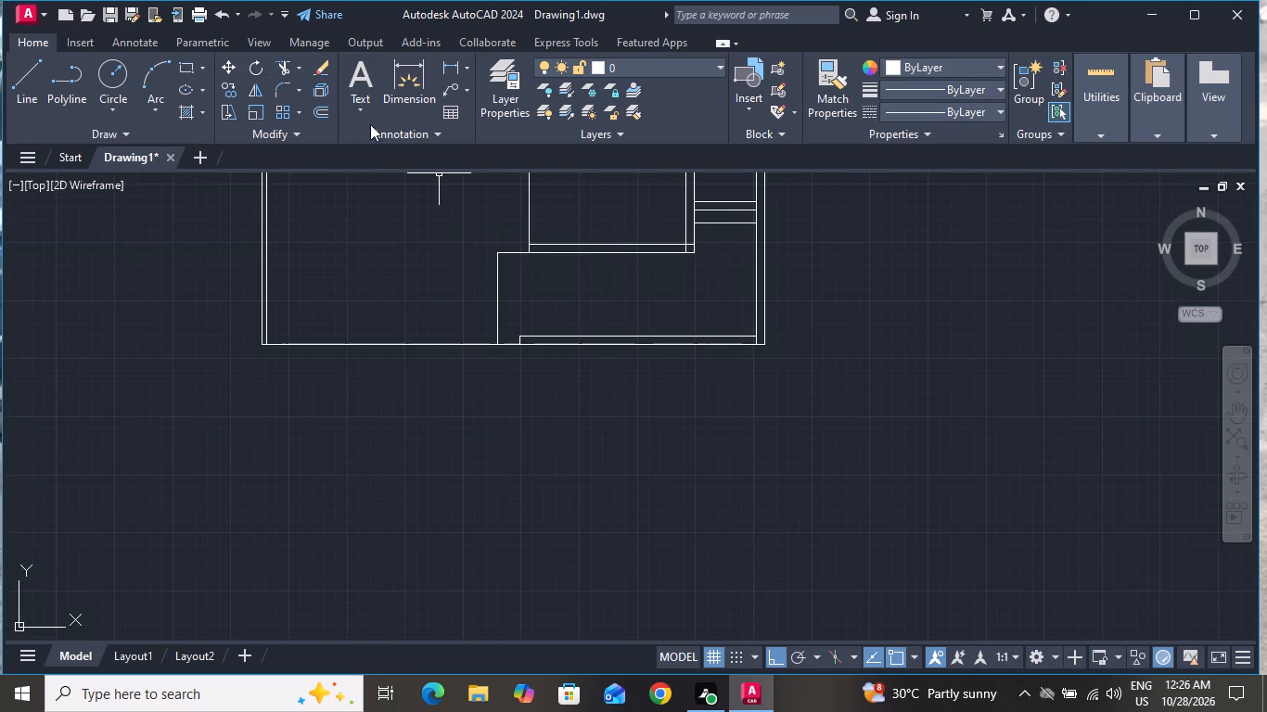
Trim the overlapping horizontal and vertical inner line ends at the lower room's bottom-right wall corner.
left_click(291, 70)
scroll(463, 381, "down", 1)
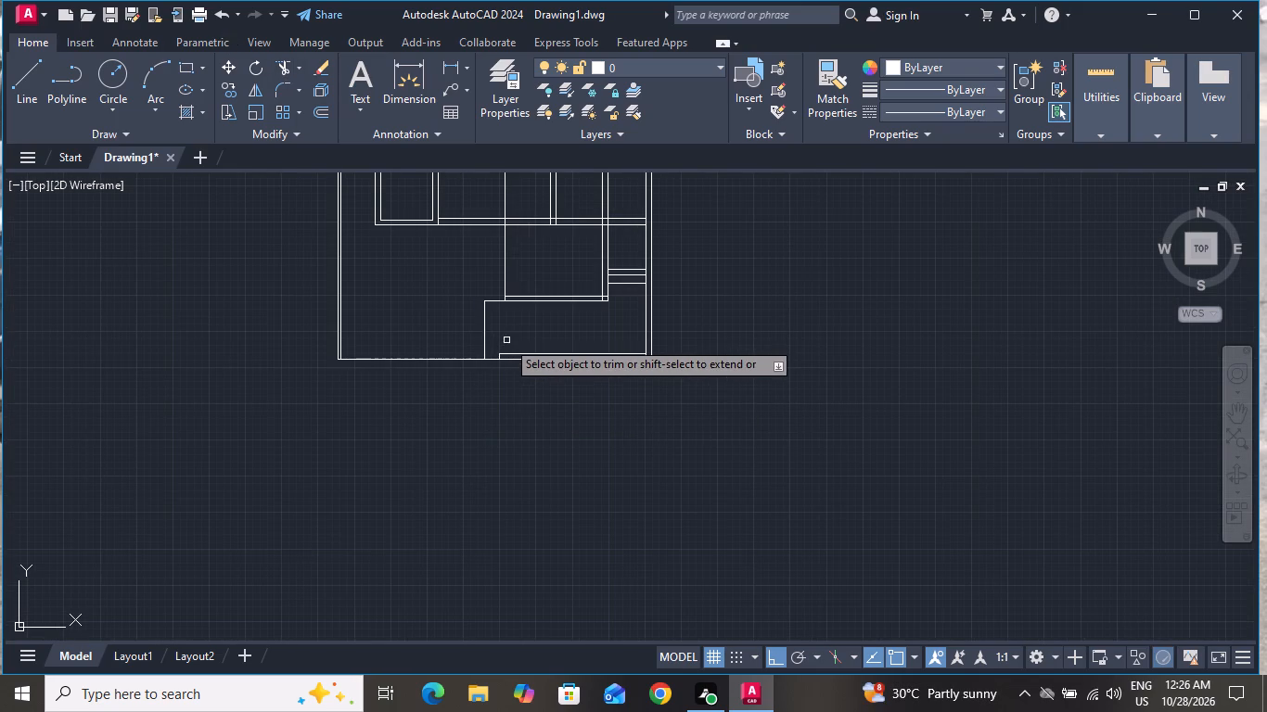
scroll(598, 299, "up", 3)
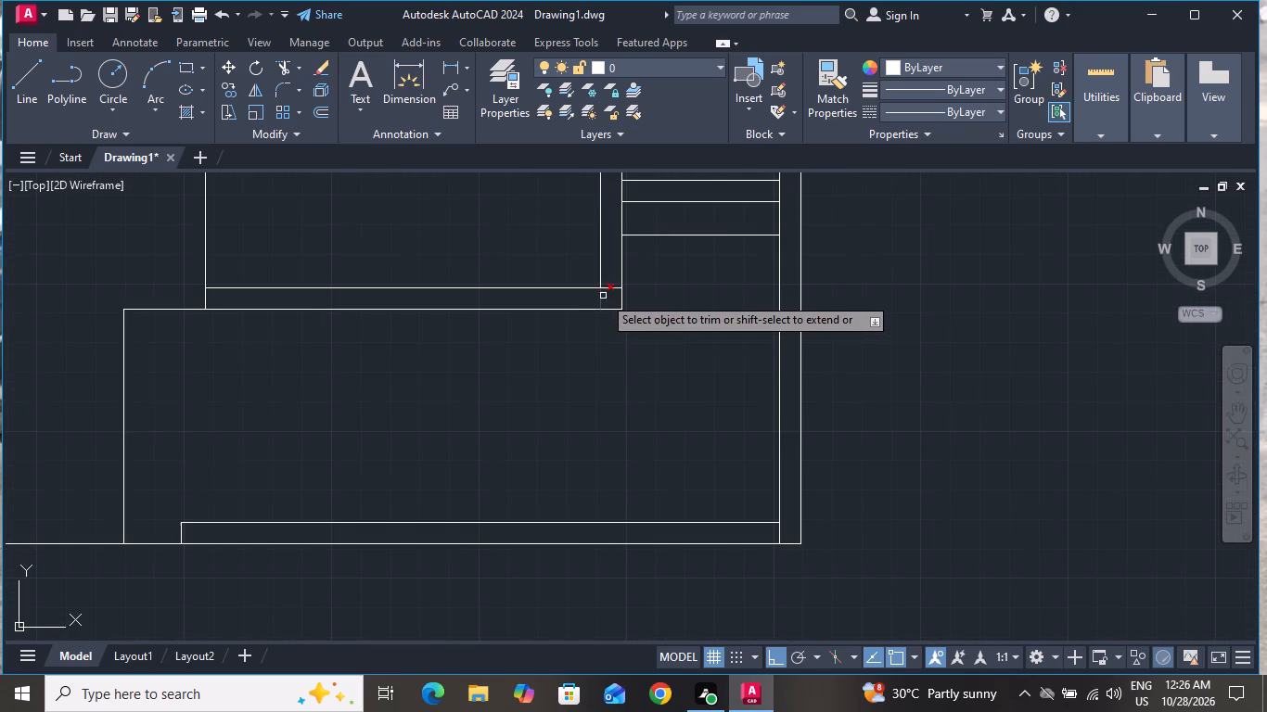
left_click(604, 293)
left_click(611, 279)
left_click(604, 297)
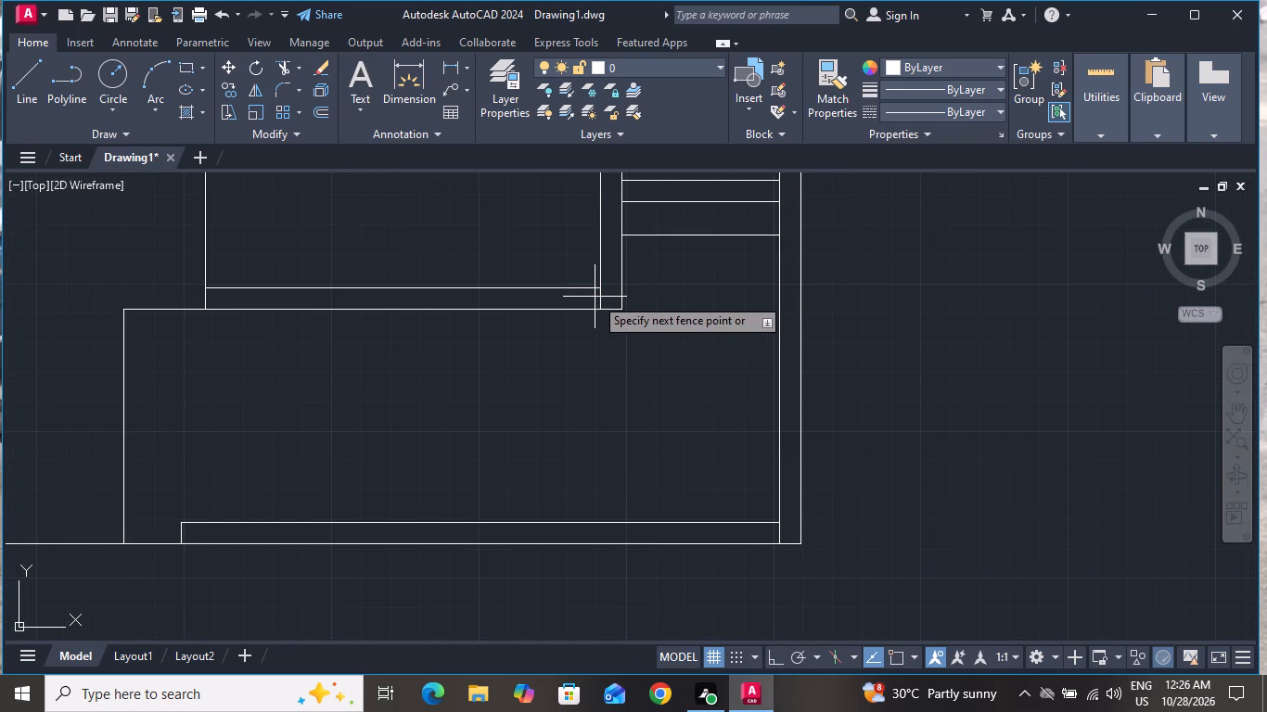
left_click(595, 297)
scroll(594, 344, "down", 2)
right_click(579, 380)
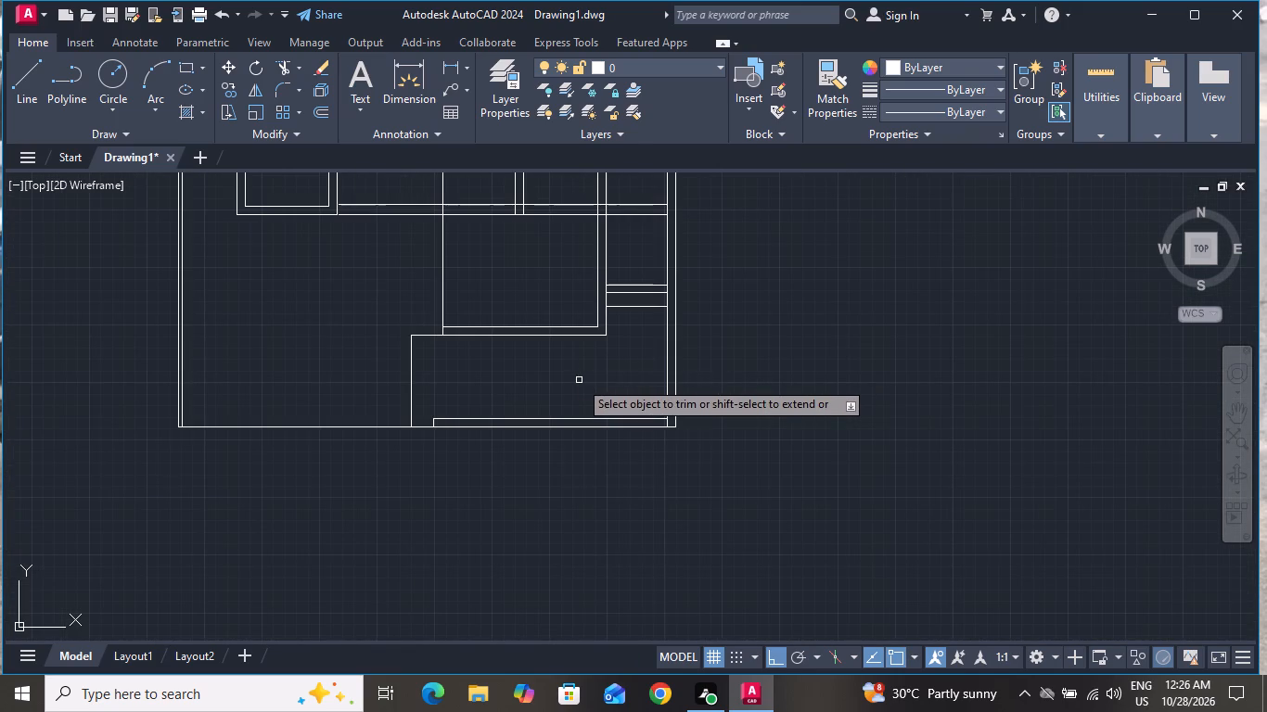
left_click(597, 401)
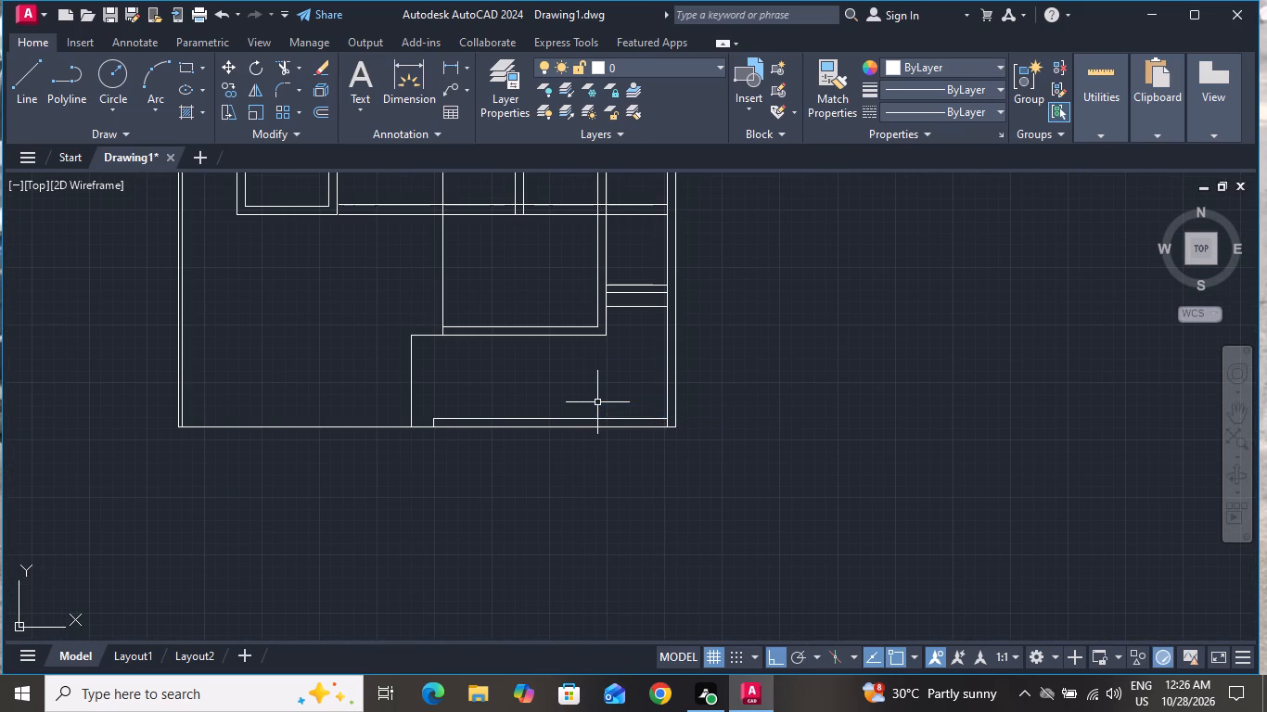
Offset the lower room's left vertical line 9" outward to the left to form the partition's second line.
type("O 9\"")
key("Return")
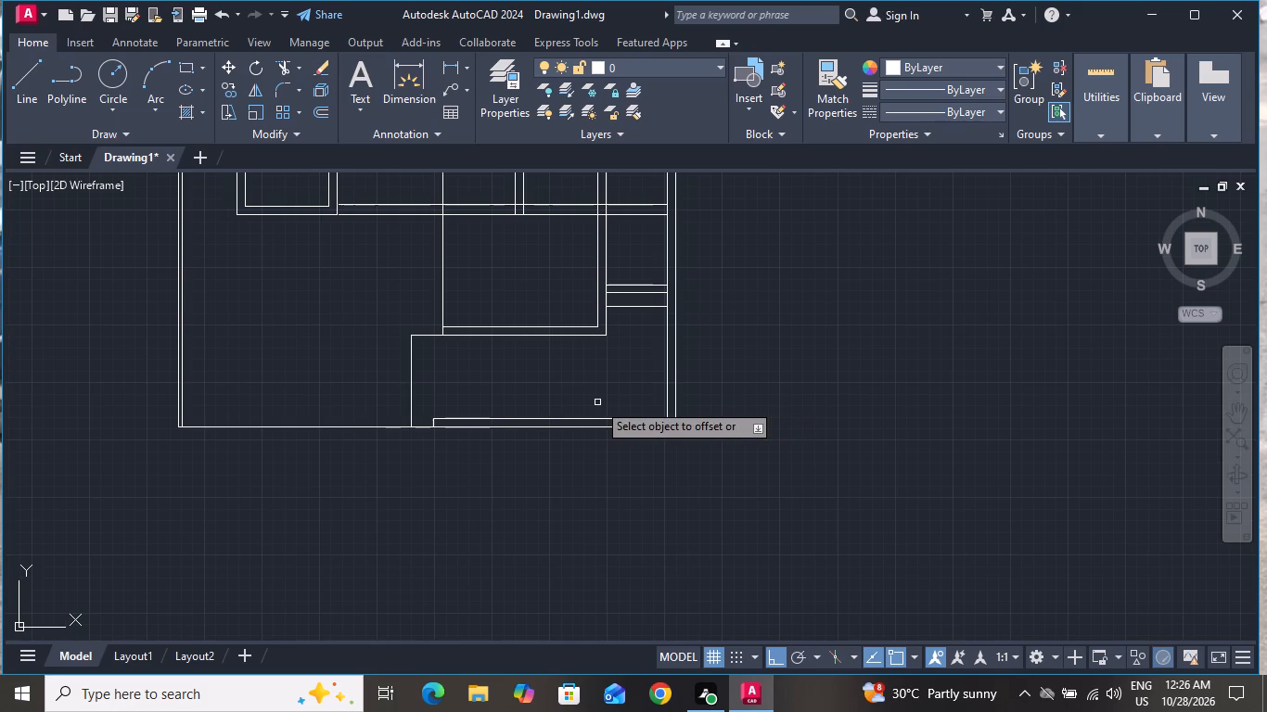
scroll(598, 403, "down", 2)
scroll(548, 350, "up", 2)
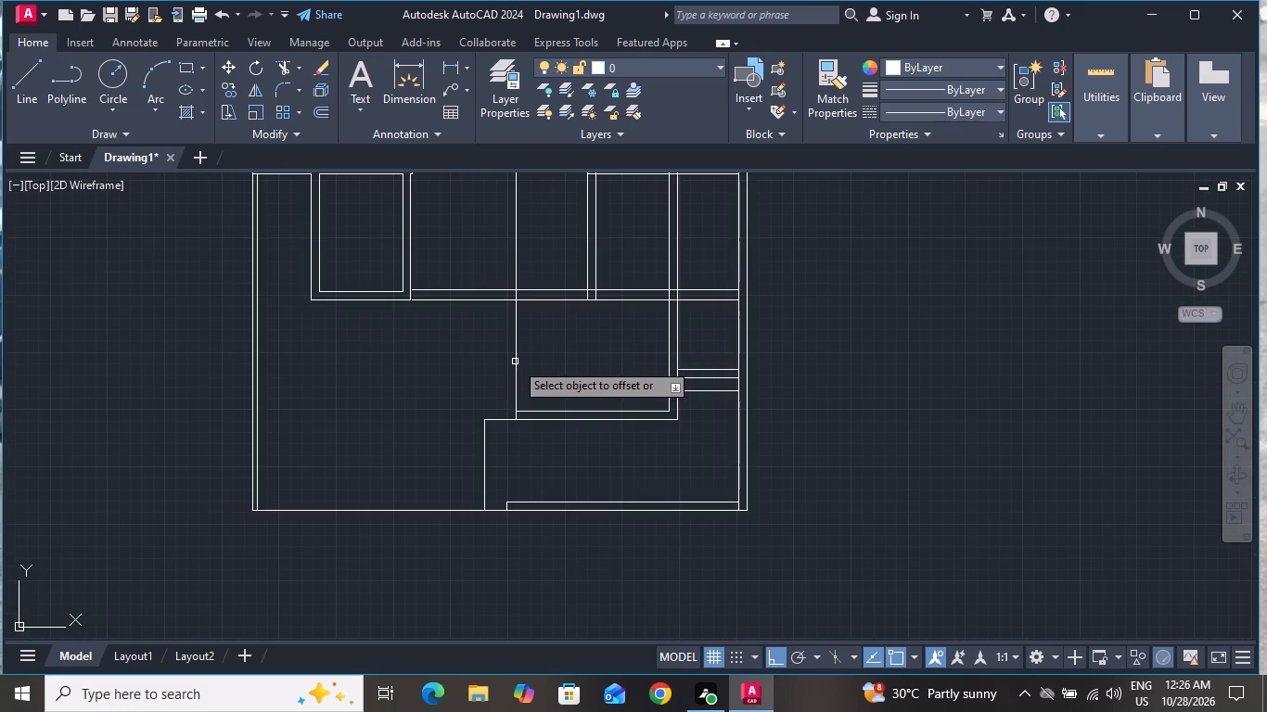
left_click(515, 362)
left_click(469, 363)
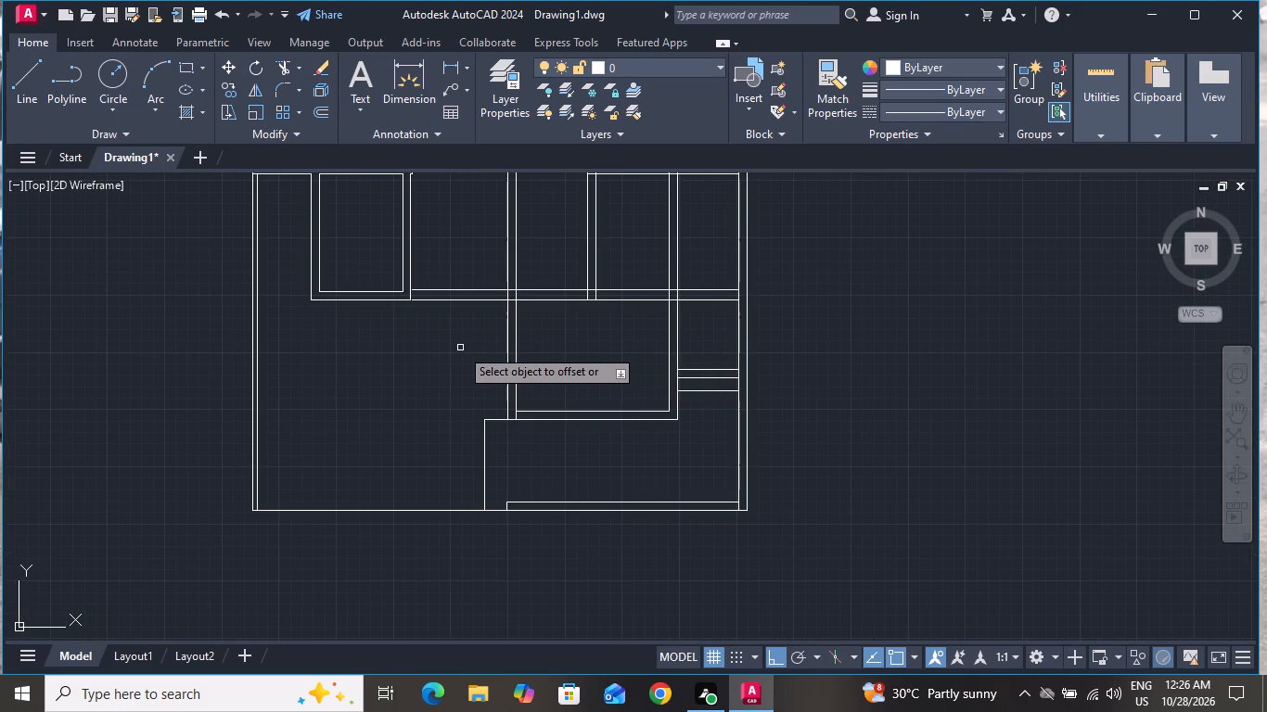
right_click(460, 348)
left_click(483, 375)
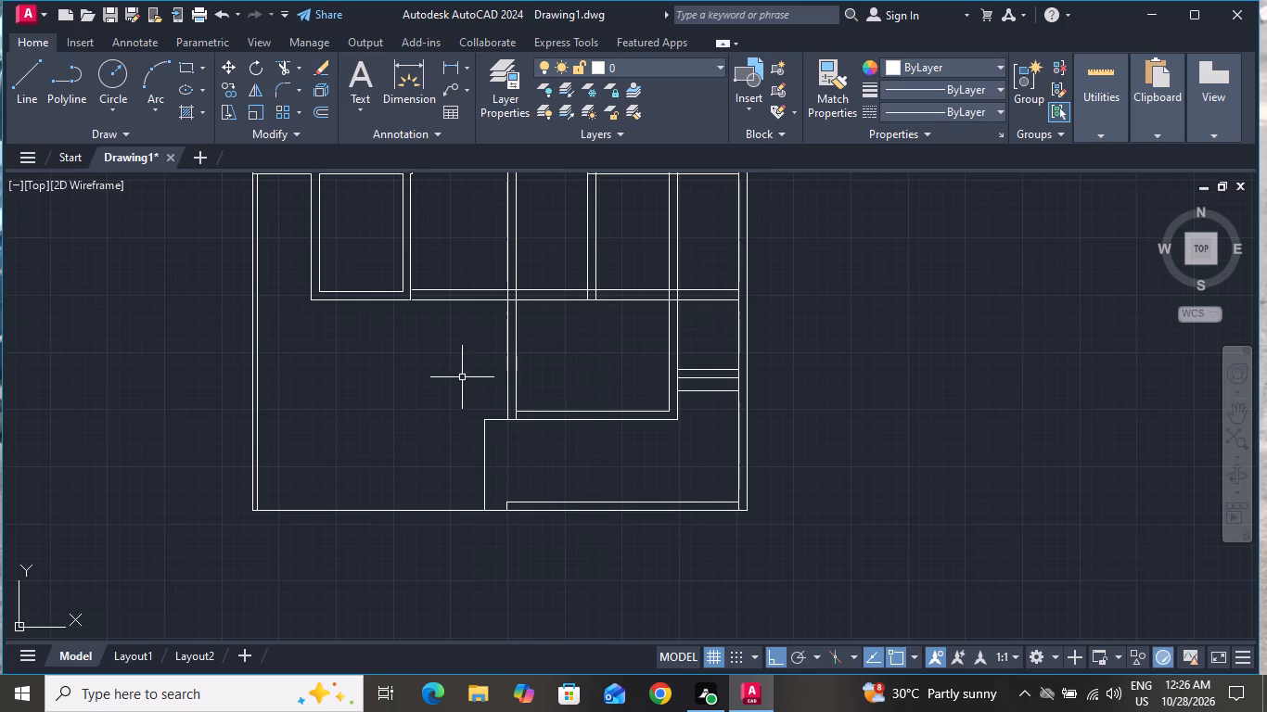
Trim both lines of the 9" partition back to the horizontal wall's lower line, and remove that line's piece between them.
left_click(285, 66)
scroll(440, 374, "down", 1)
left_click(501, 269)
left_click(480, 272)
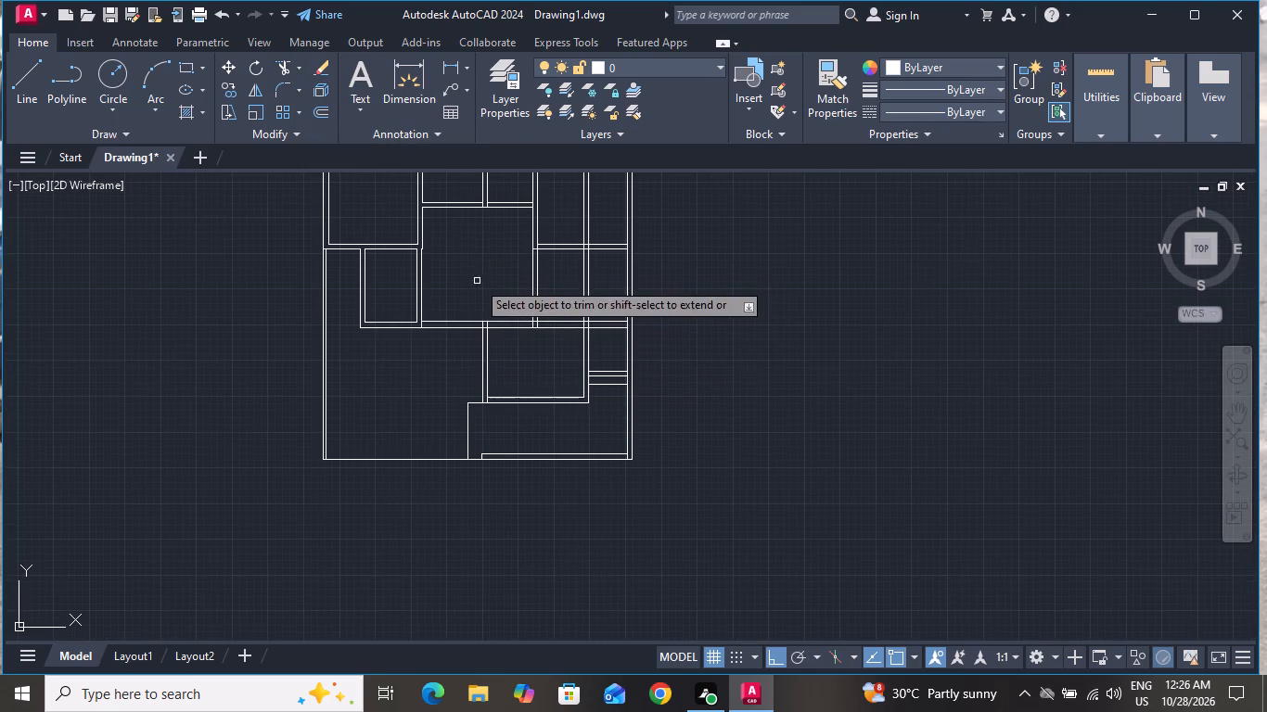
scroll(484, 321, "up", 3)
left_click(493, 334)
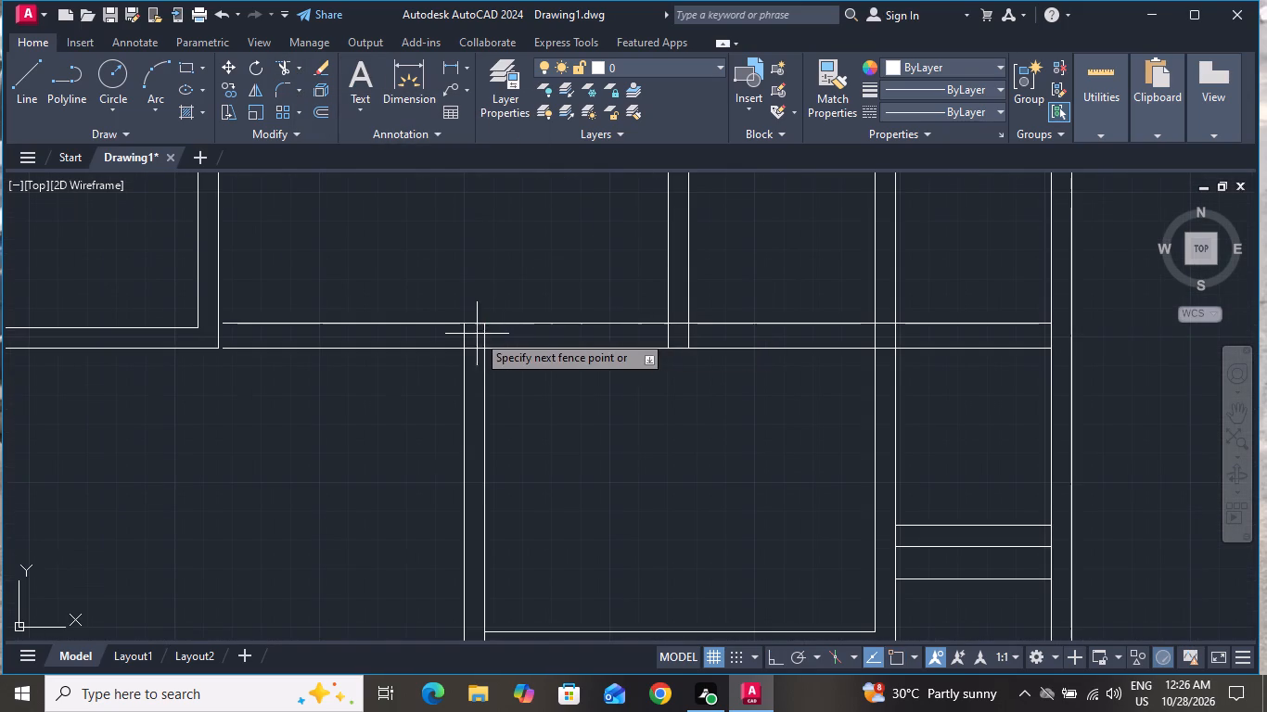
left_click(460, 338)
left_click(474, 336)
left_click(473, 365)
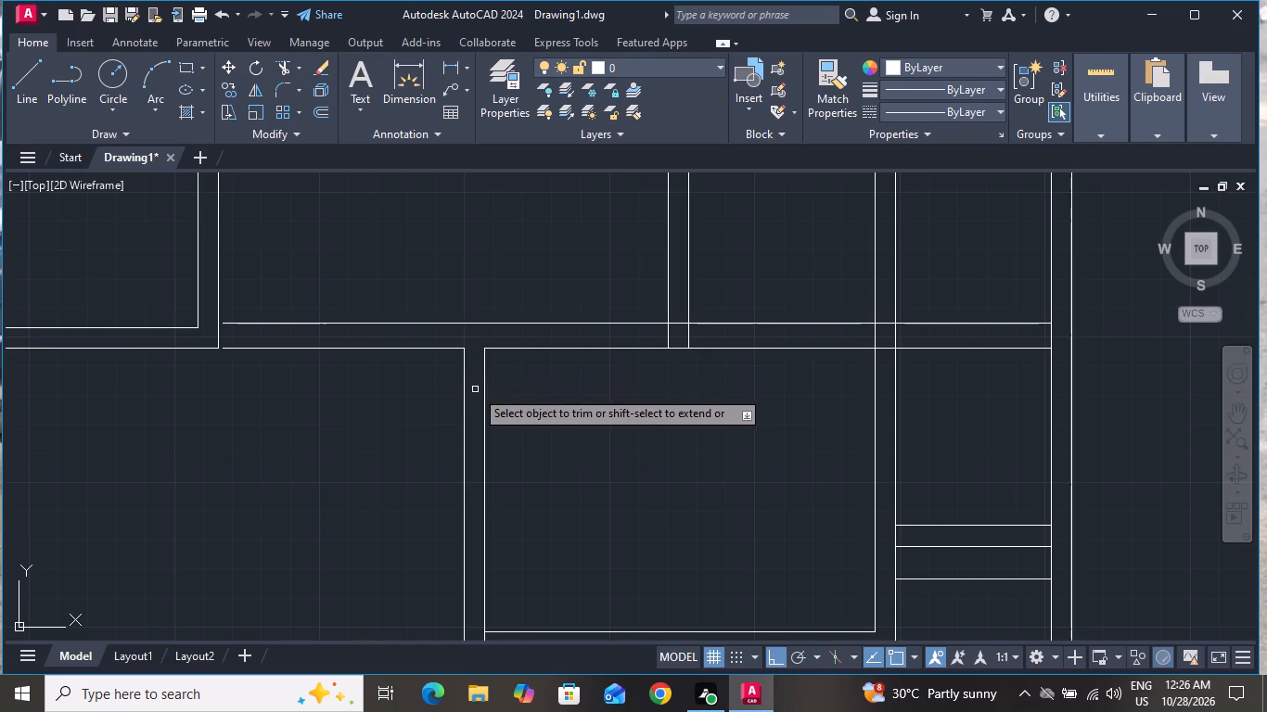
Trim the two vertical partition stubs crossing the horizontal wall below the two small upper-middle rooms.
scroll(489, 430, "down", 4)
scroll(490, 324, "up", 3)
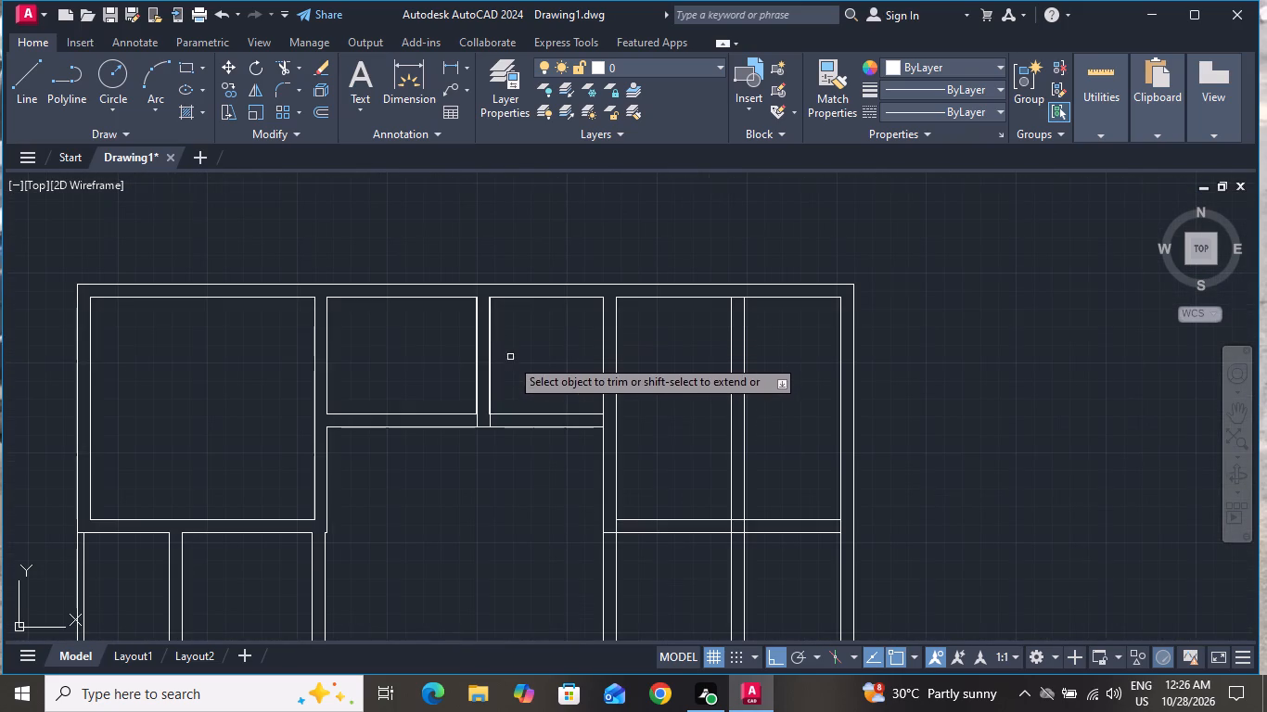
scroll(490, 428, "up", 2)
left_click(494, 409)
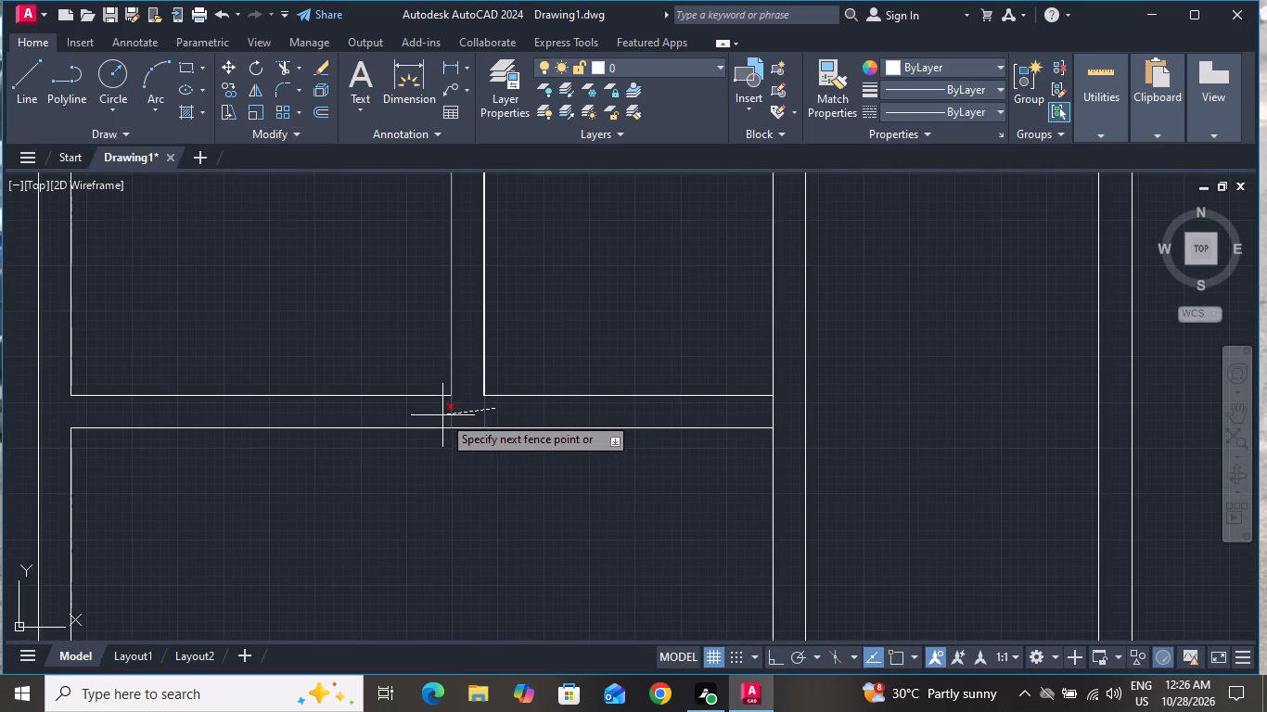
left_click(436, 412)
scroll(546, 367, "down", 4)
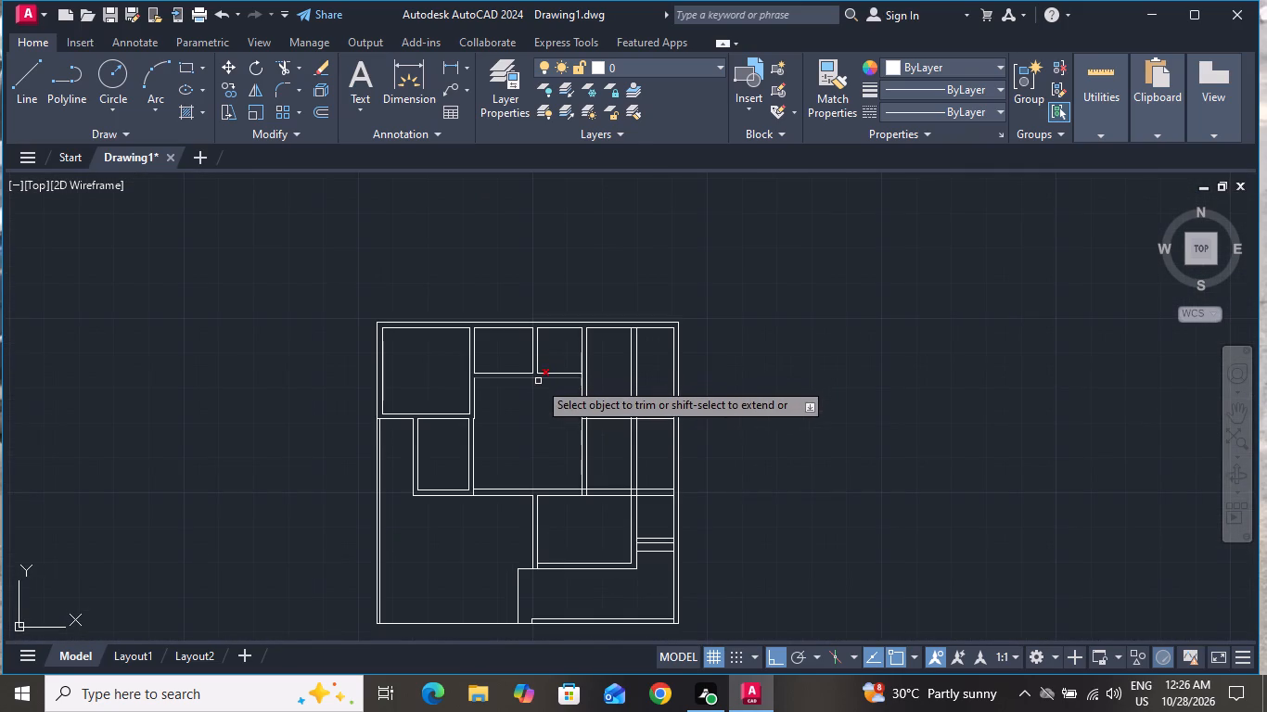
scroll(518, 524, "down", 1)
scroll(510, 530, "up", 1)
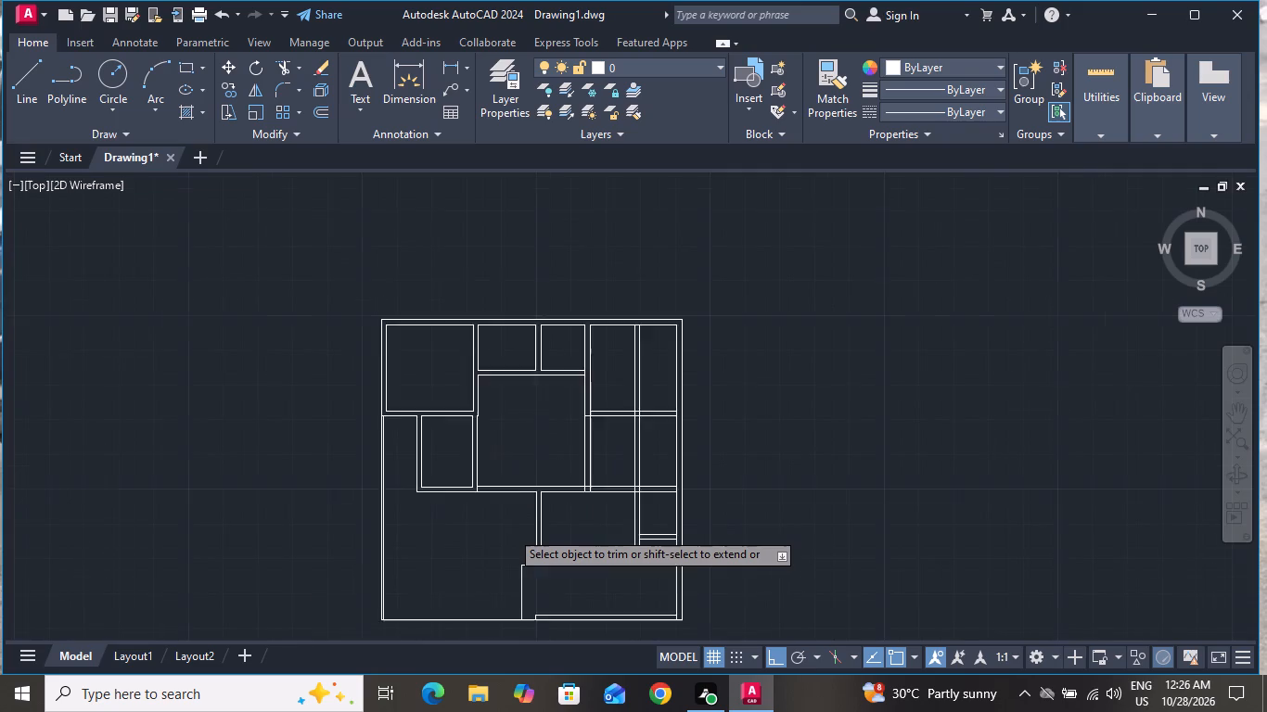
scroll(510, 530, "up", 1)
right_click(510, 530)
left_click(548, 311)
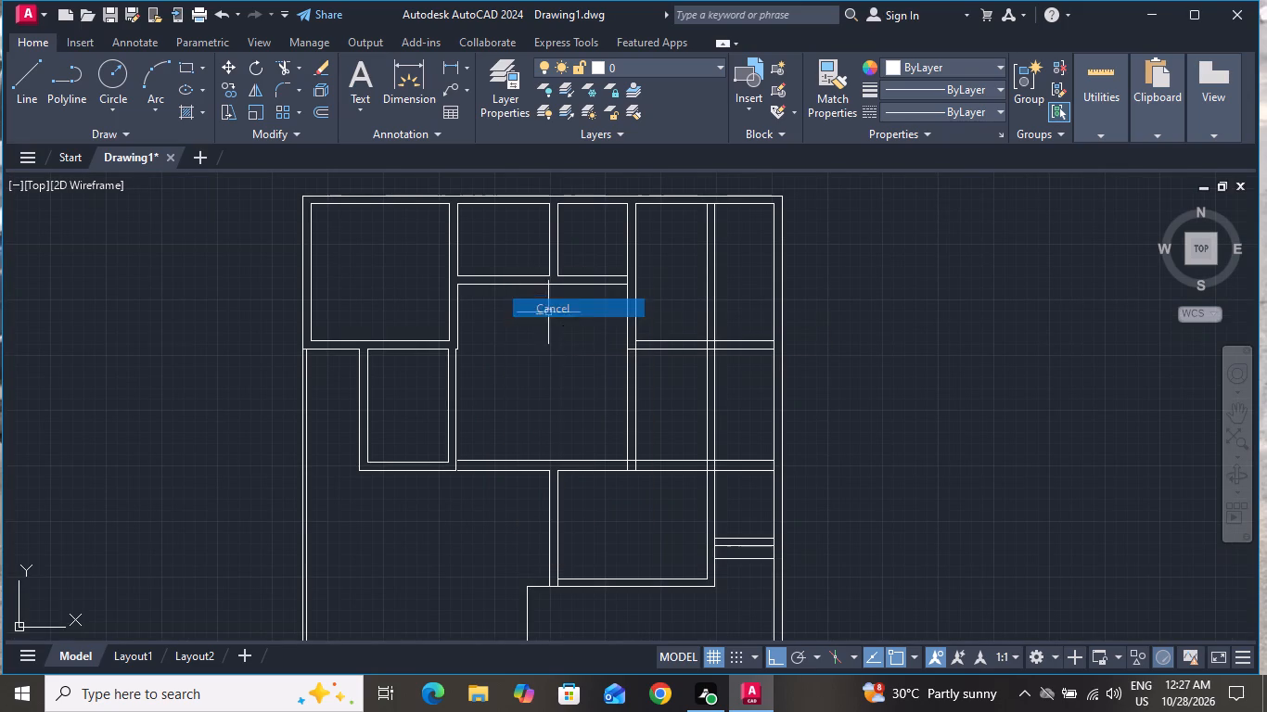
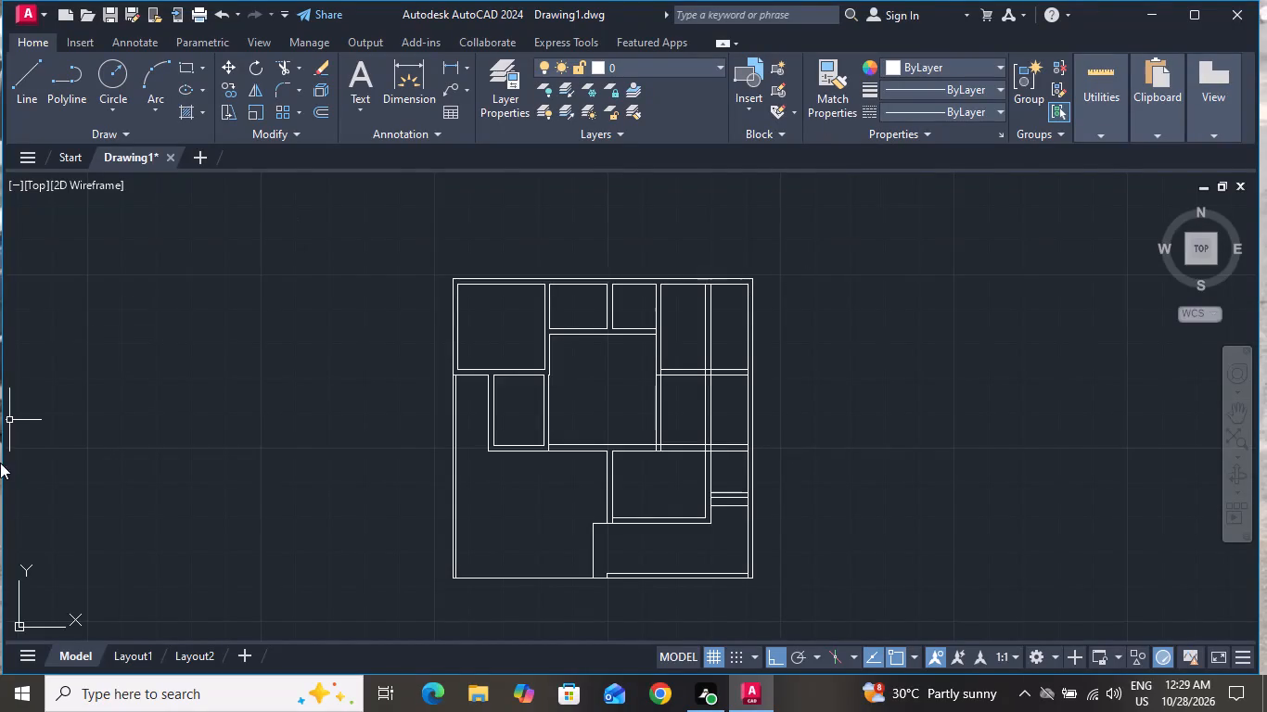
Draw a short vertical line across the lower room's bottom wall at the midpoint of its inner line.
left_click(27, 73)
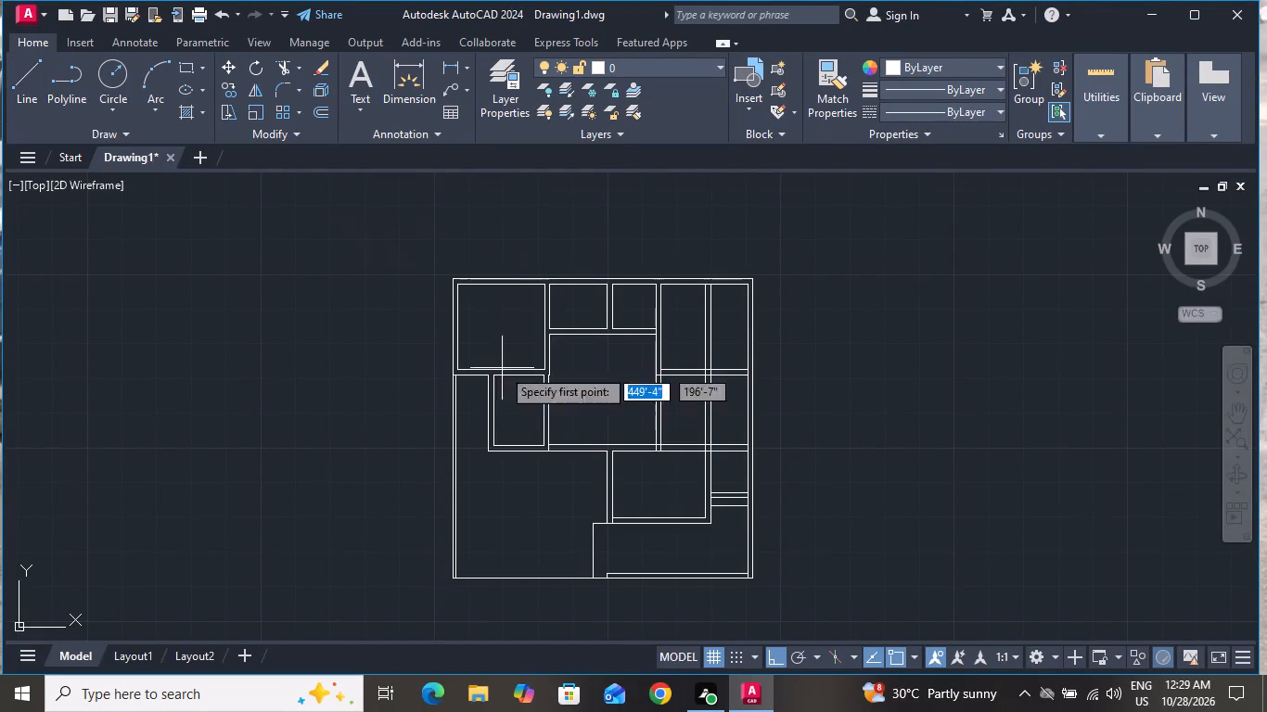
scroll(654, 526, "up", 3)
left_click(654, 507)
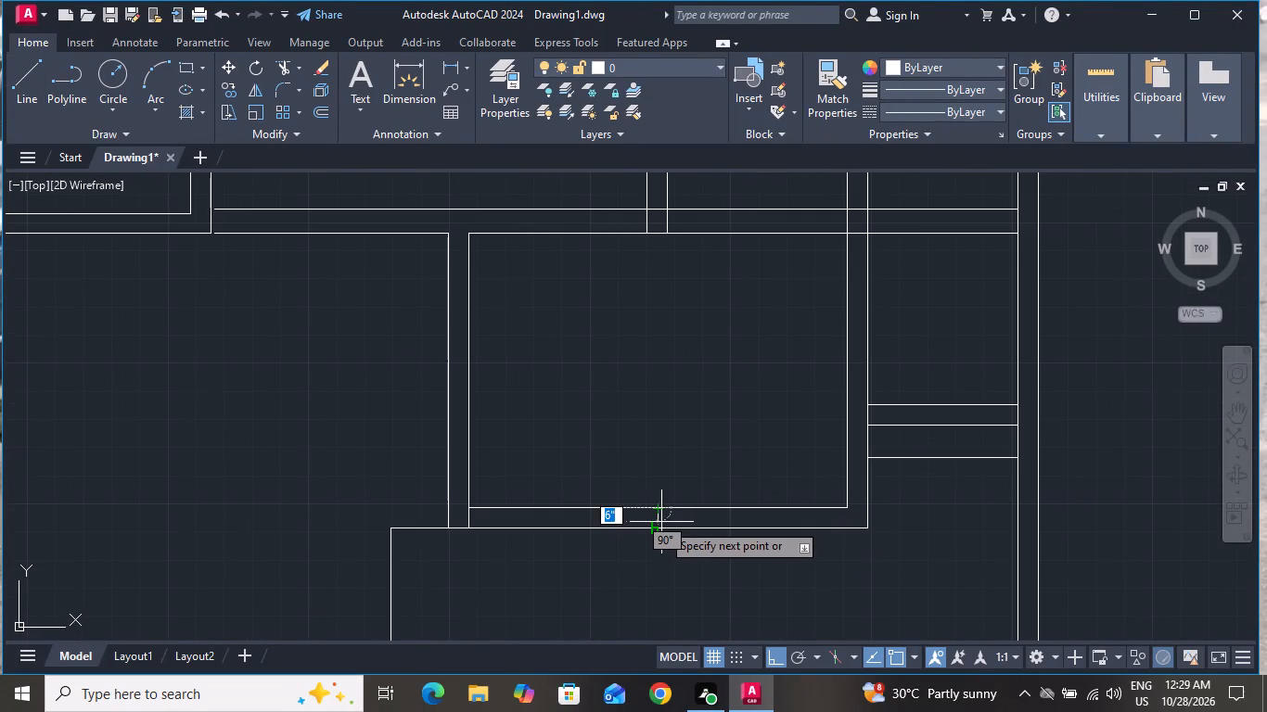
left_click(661, 531)
right_click(659, 531)
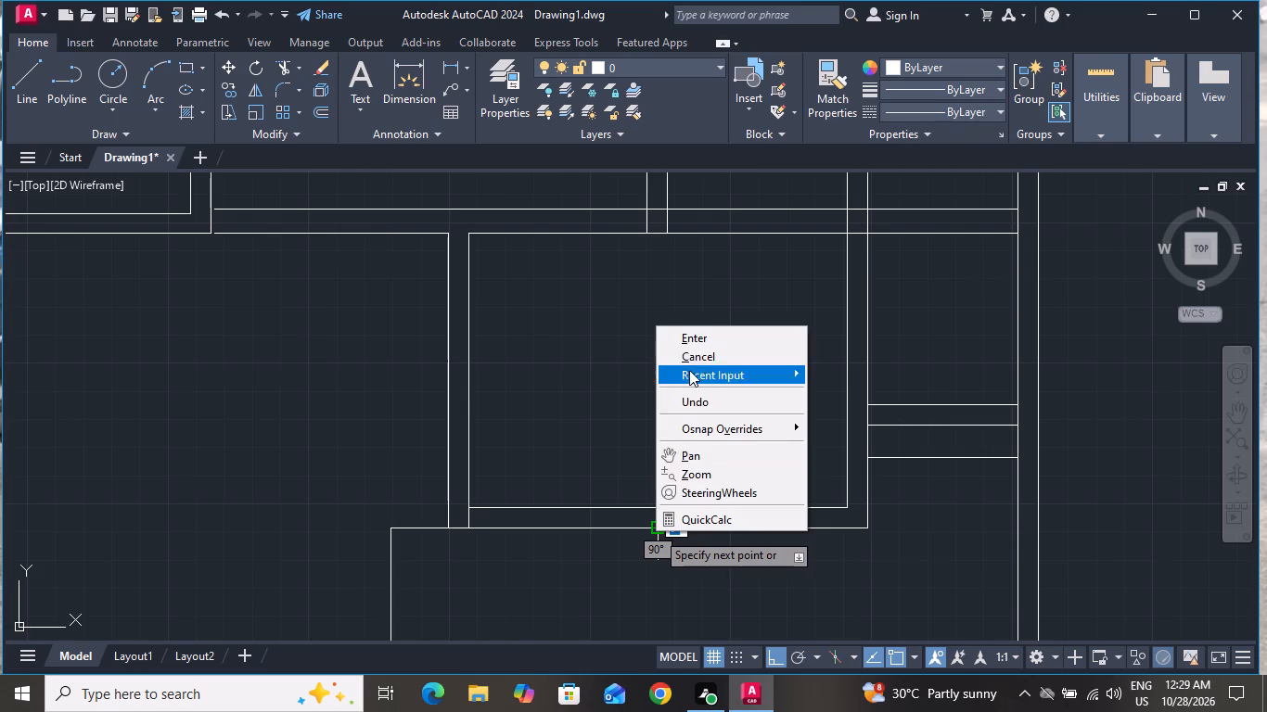
left_click(690, 364)
Offset the short centre line 2' to each side within the lower room's bottom wall to mark the window opening.
type("O 2")
key("apostrophe")
key("Return")
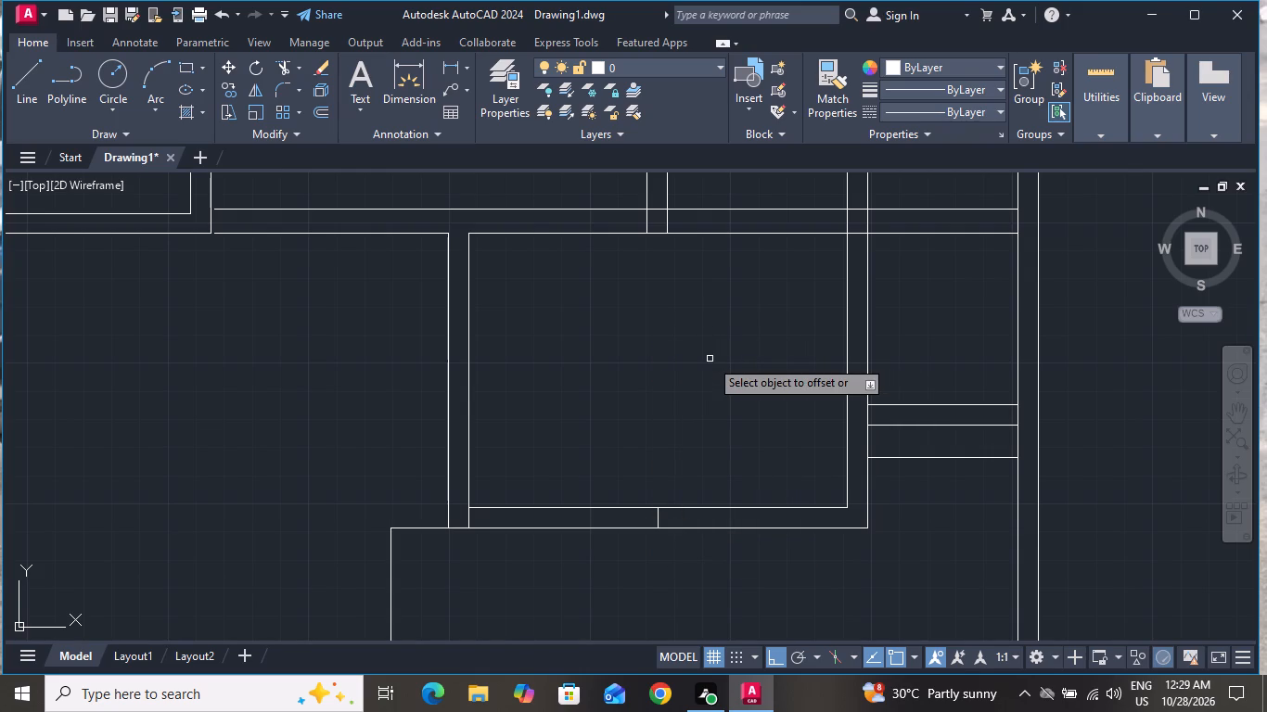
scroll(639, 533, "up", 2)
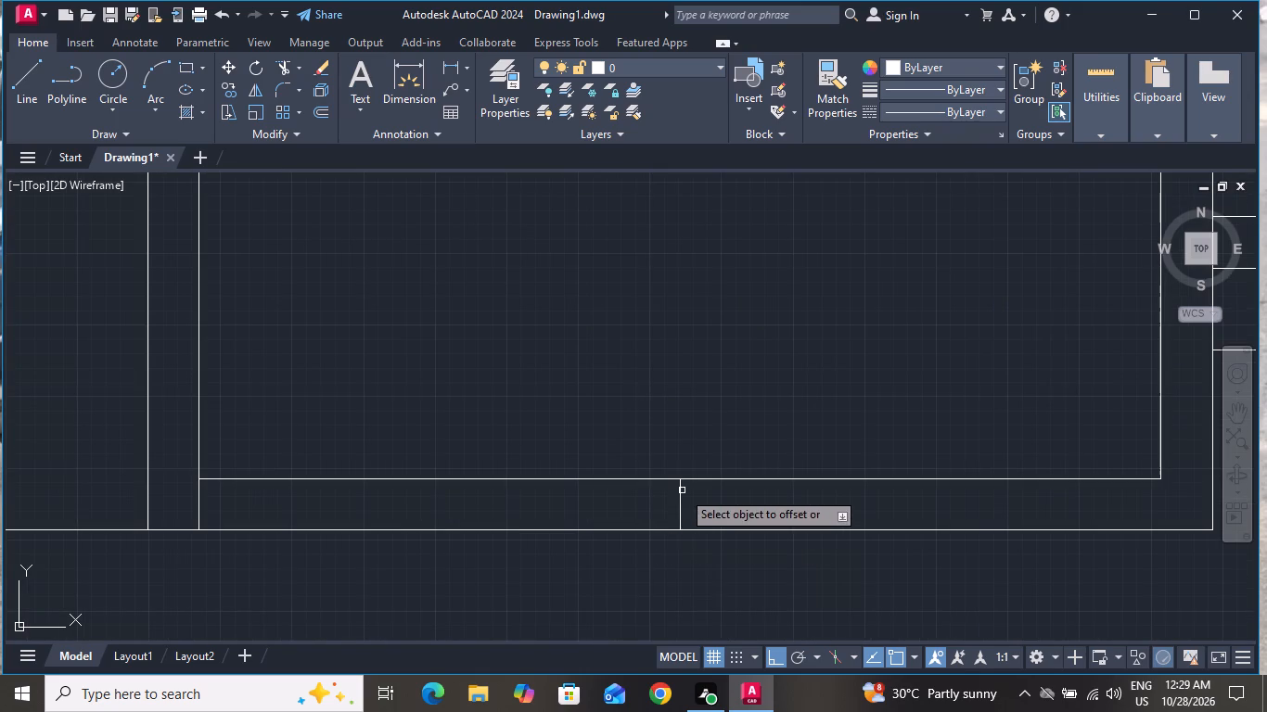
left_click(682, 494)
left_click(793, 470)
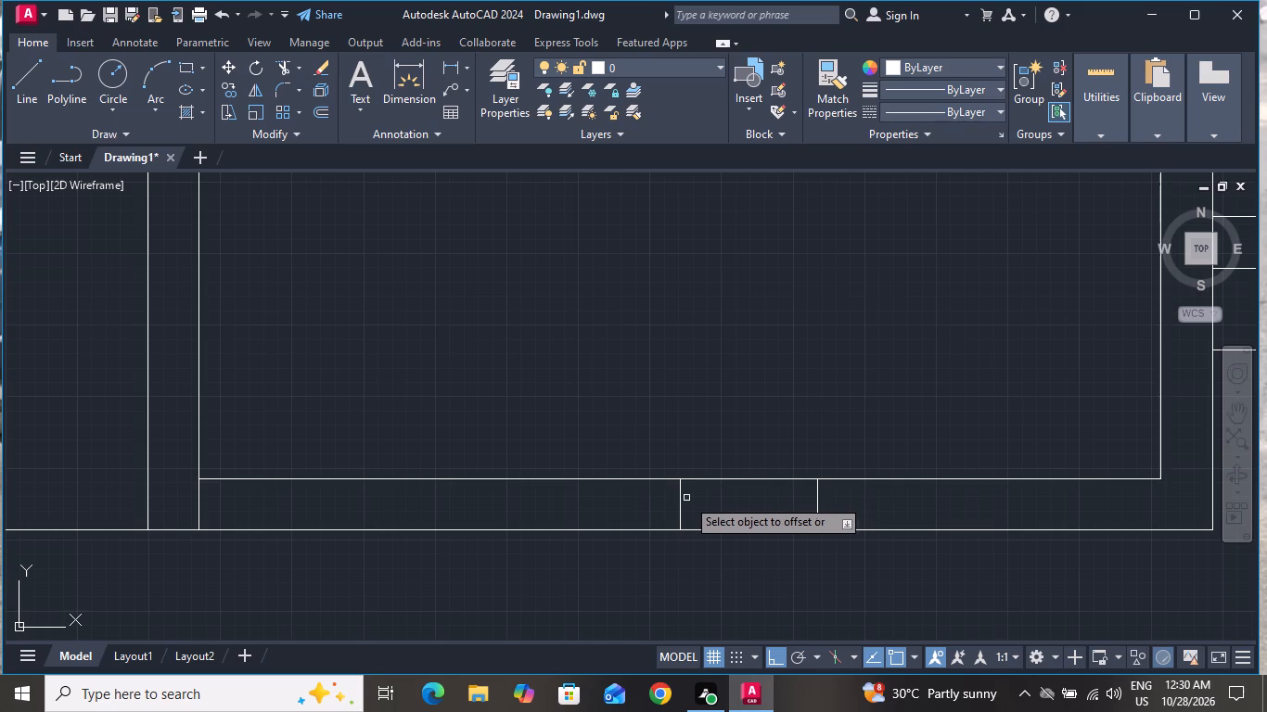
left_click(681, 501)
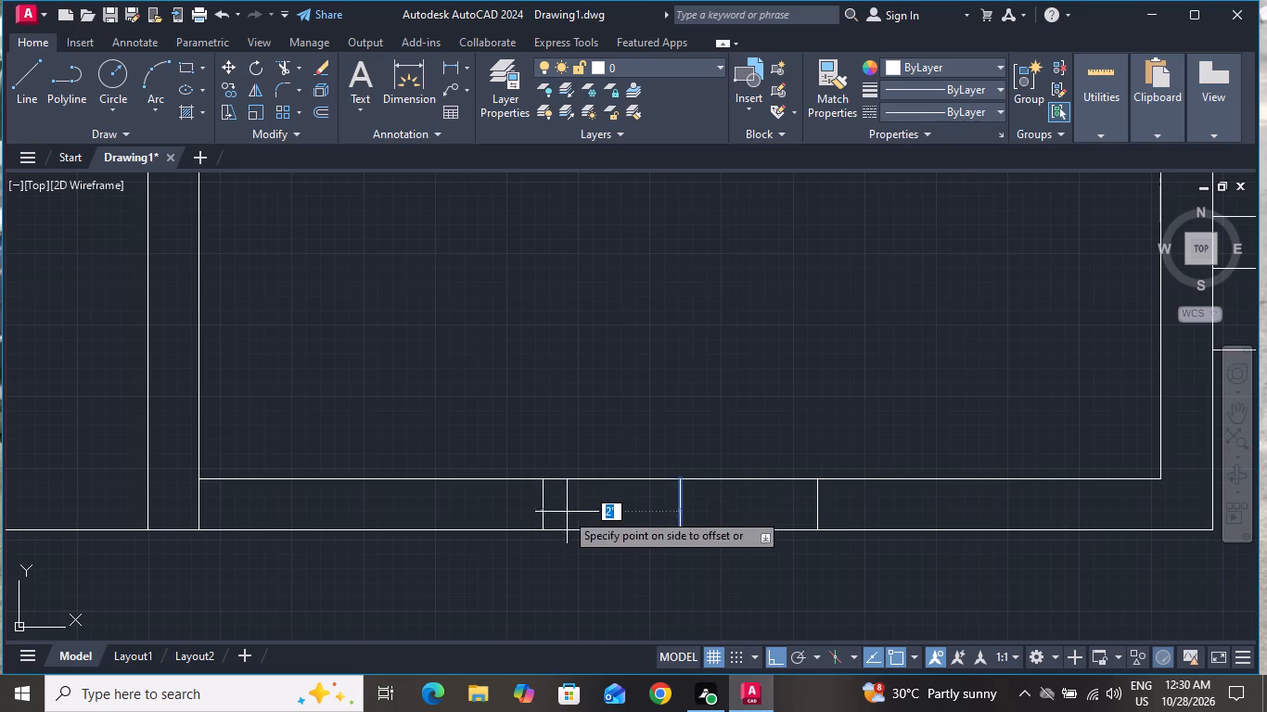
left_click(565, 512)
right_click(573, 447)
left_click(602, 476)
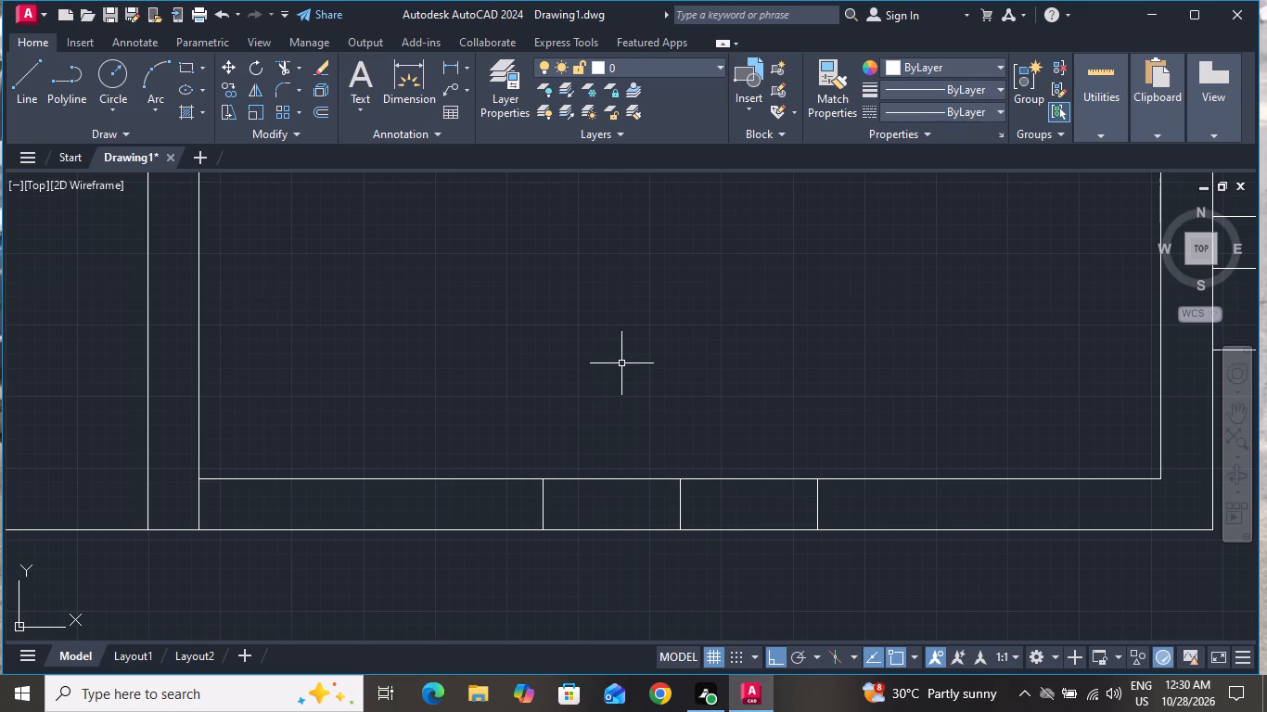
Offset both window edge lines 2" outward, away from the centre line, to form the window's side frames.
type("O 2")
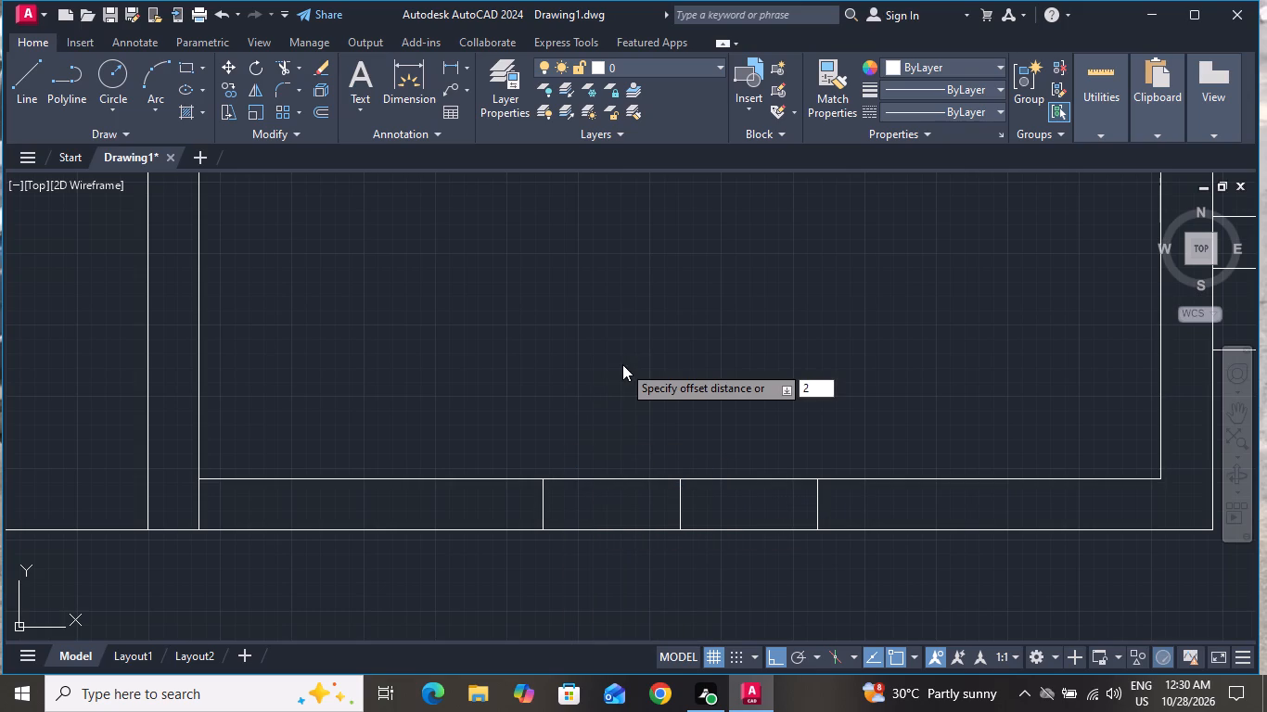
key("shift+quotedbl")
key("Return")
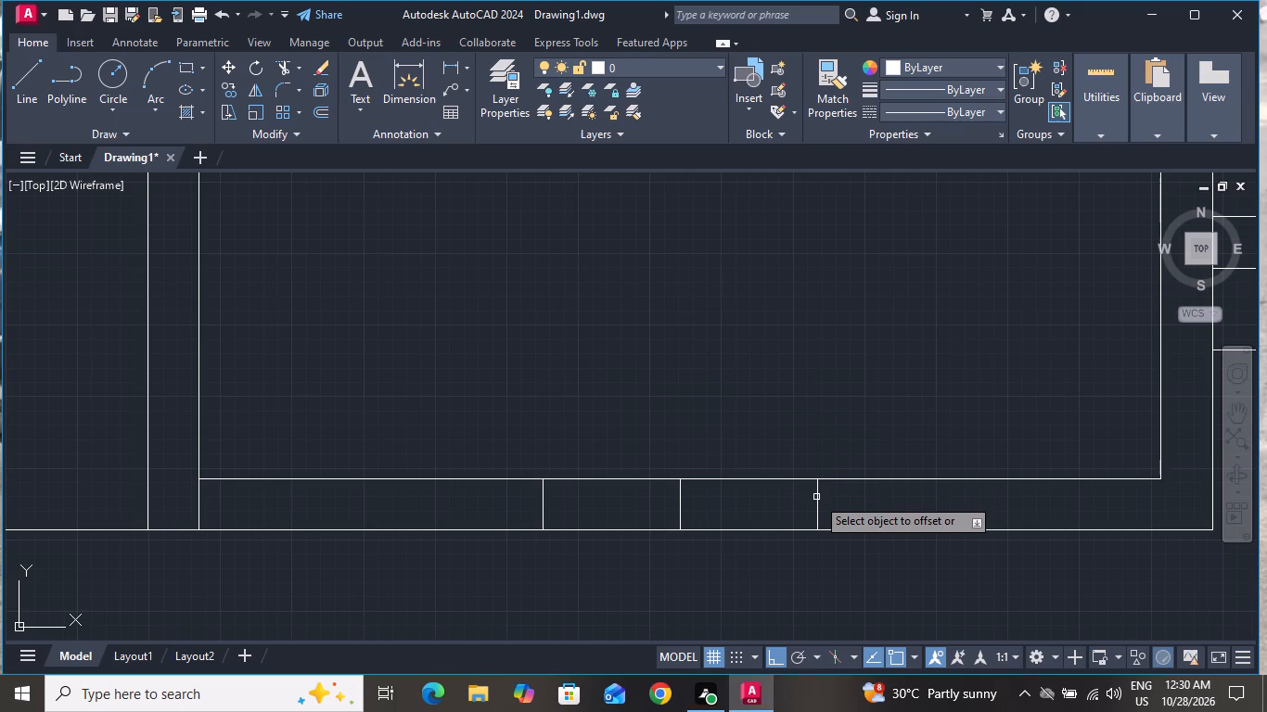
left_click(816, 496)
left_click(862, 494)
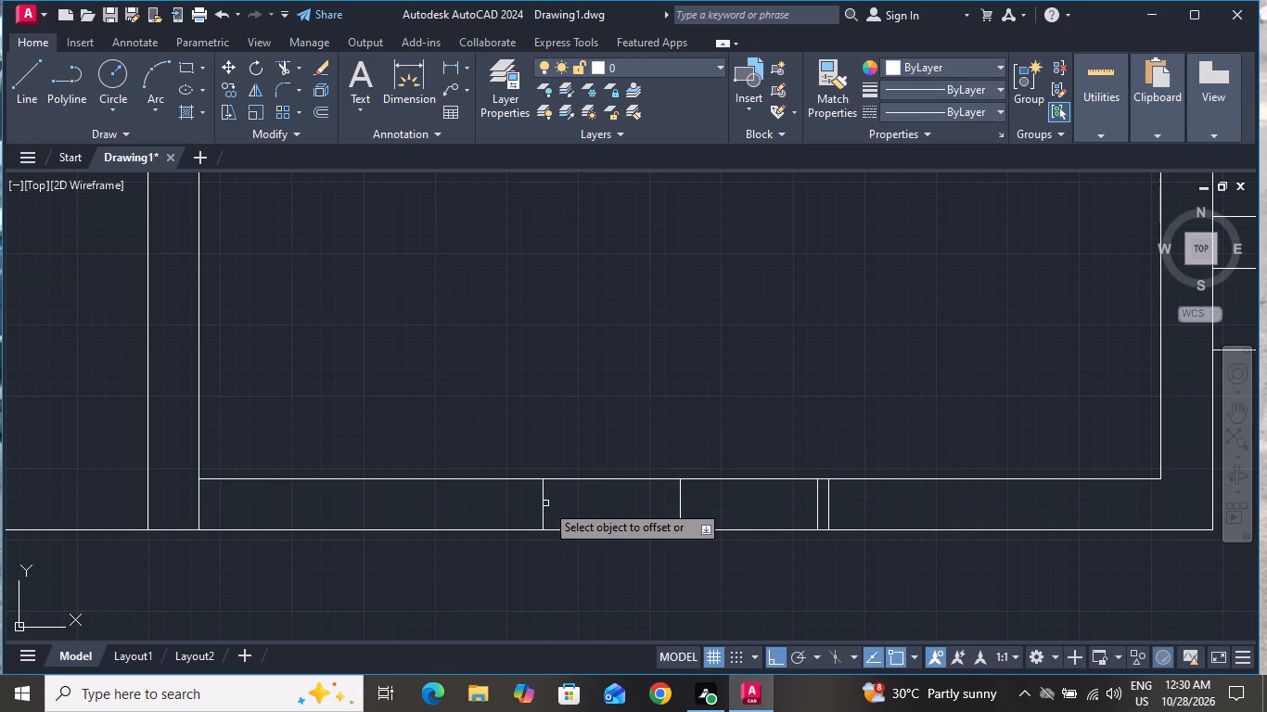
left_click(542, 505)
left_click(504, 515)
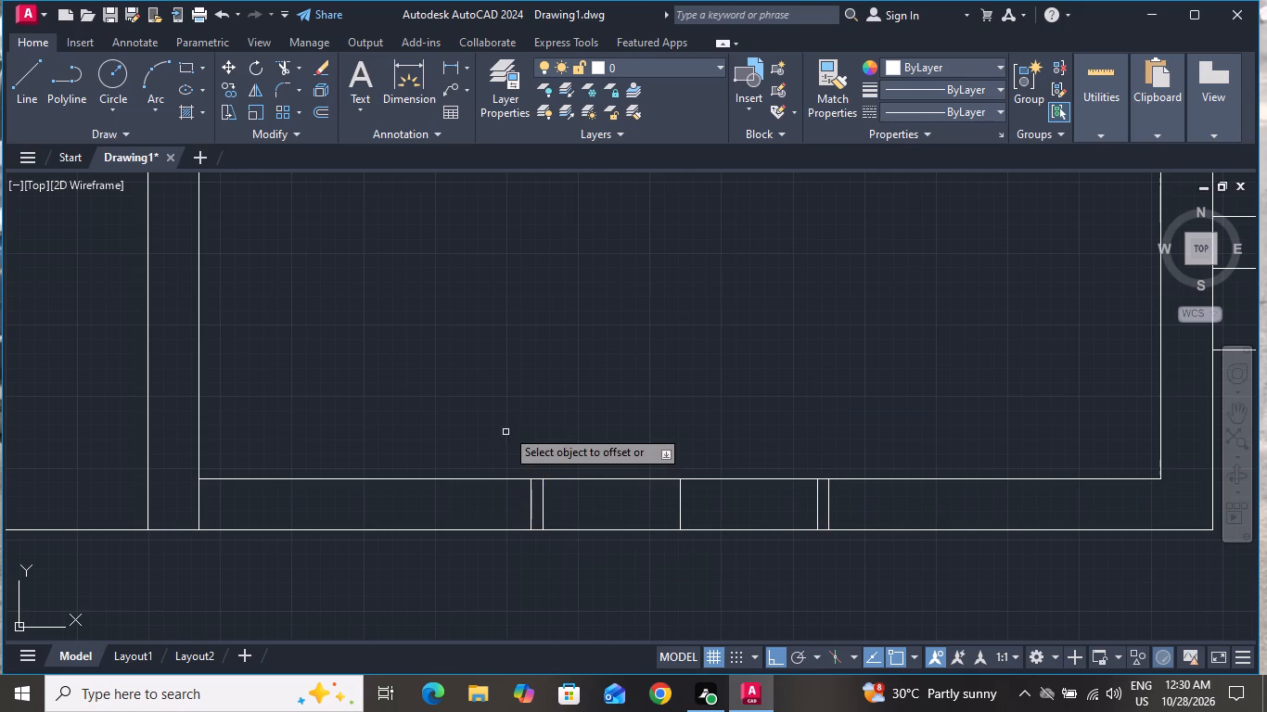
right_click(505, 412)
left_click(538, 434)
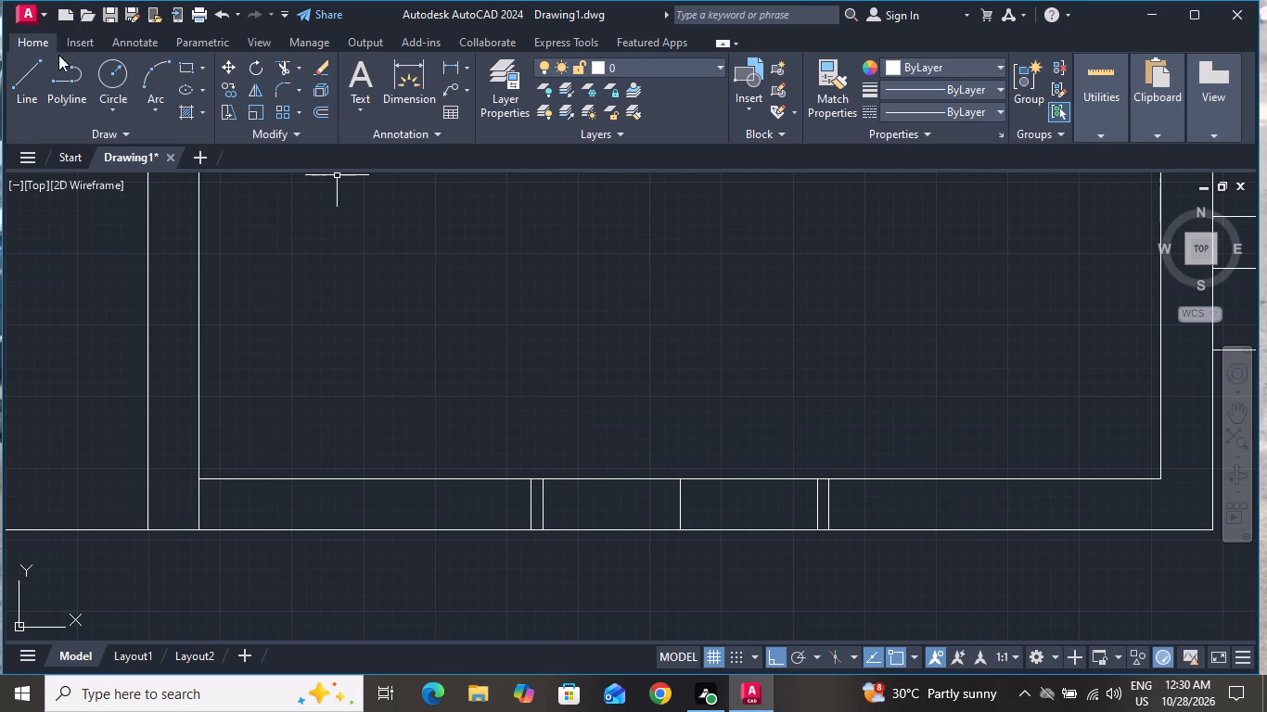
Draw a horizontal line through the middle of the wall, joining the midpoints of the window's two inner edge lines.
left_click(39, 75)
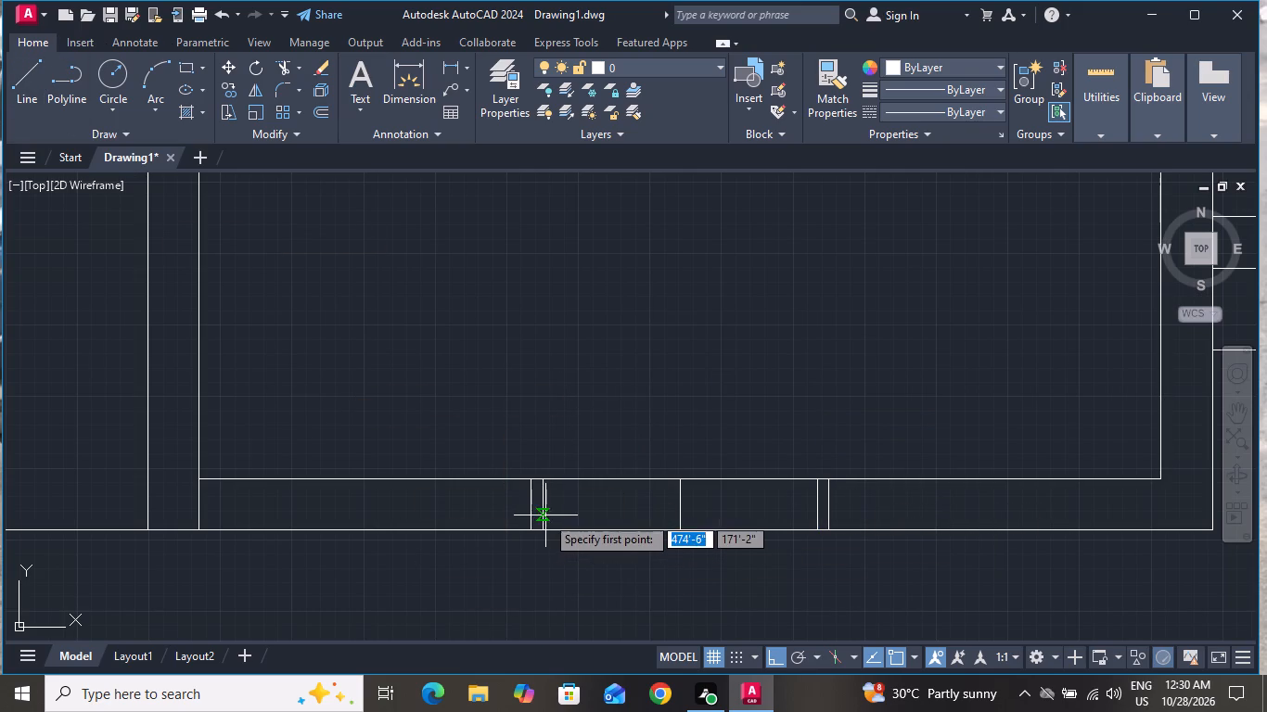
left_click(542, 504)
left_click(818, 504)
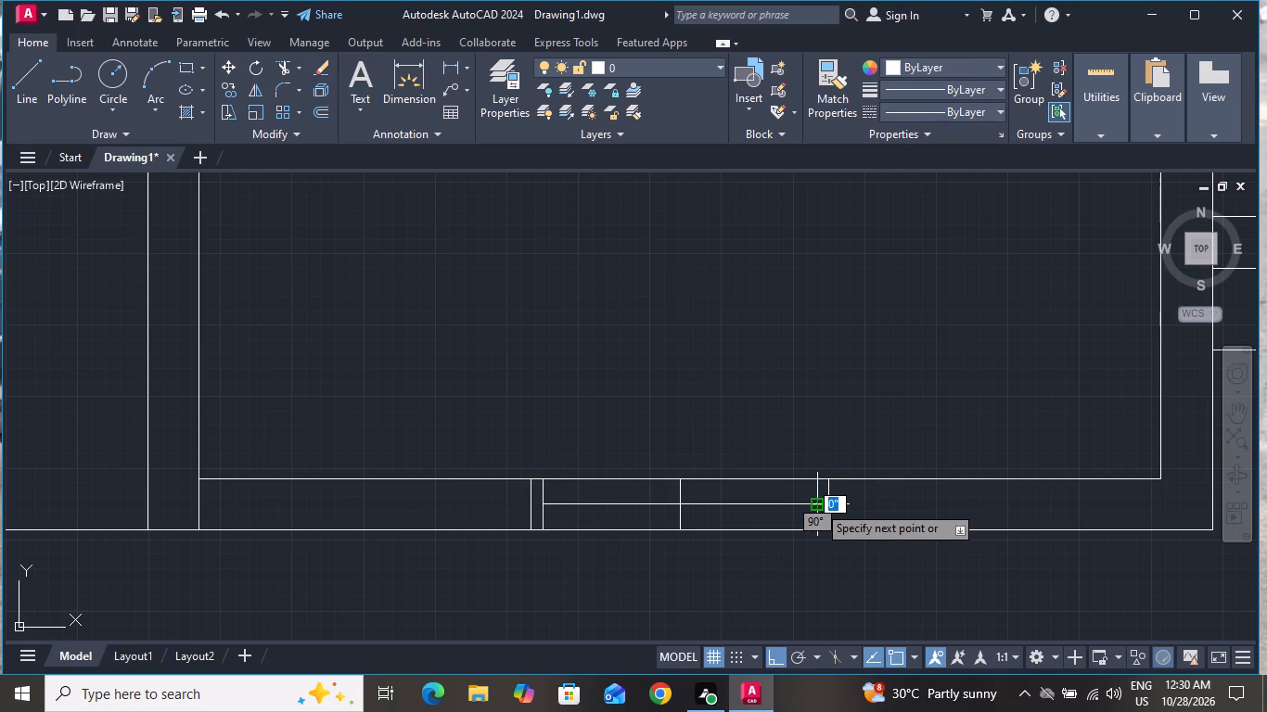
right_click(817, 503)
left_click(879, 323)
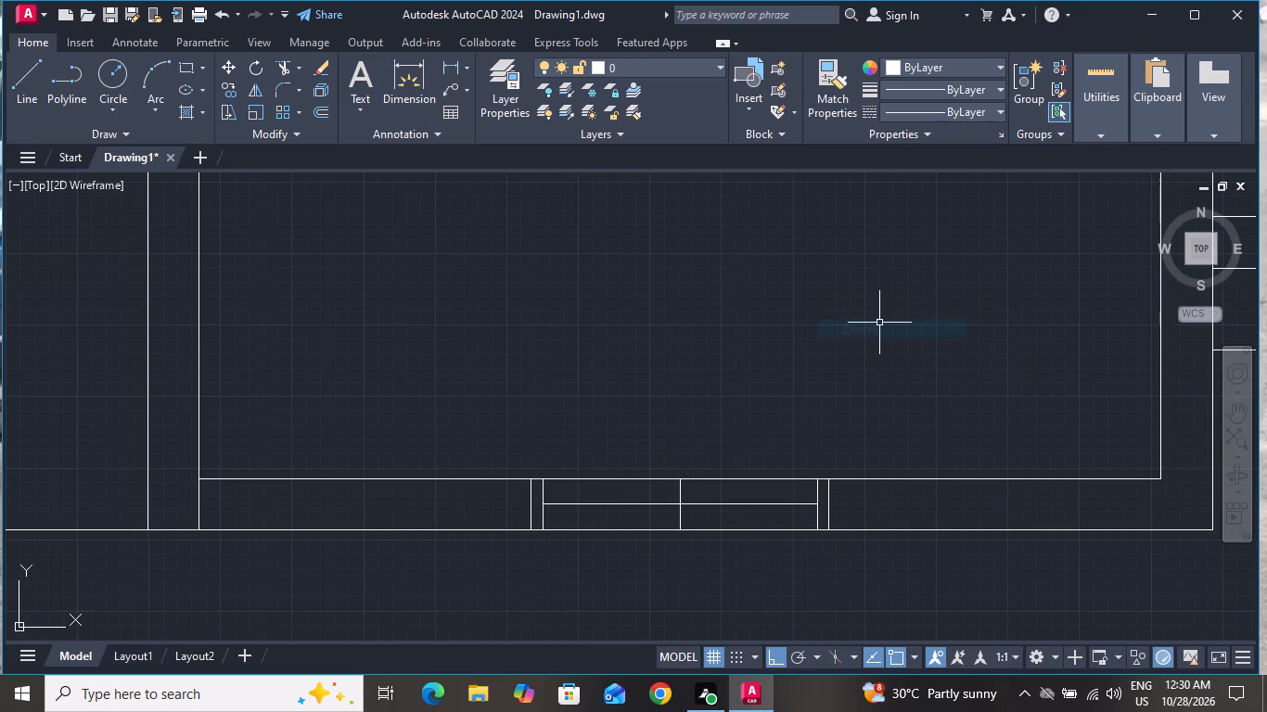
Offset the window's horizontal middle line 1" upward and 1" downward to form the glass lines.
type("O")
key("space")
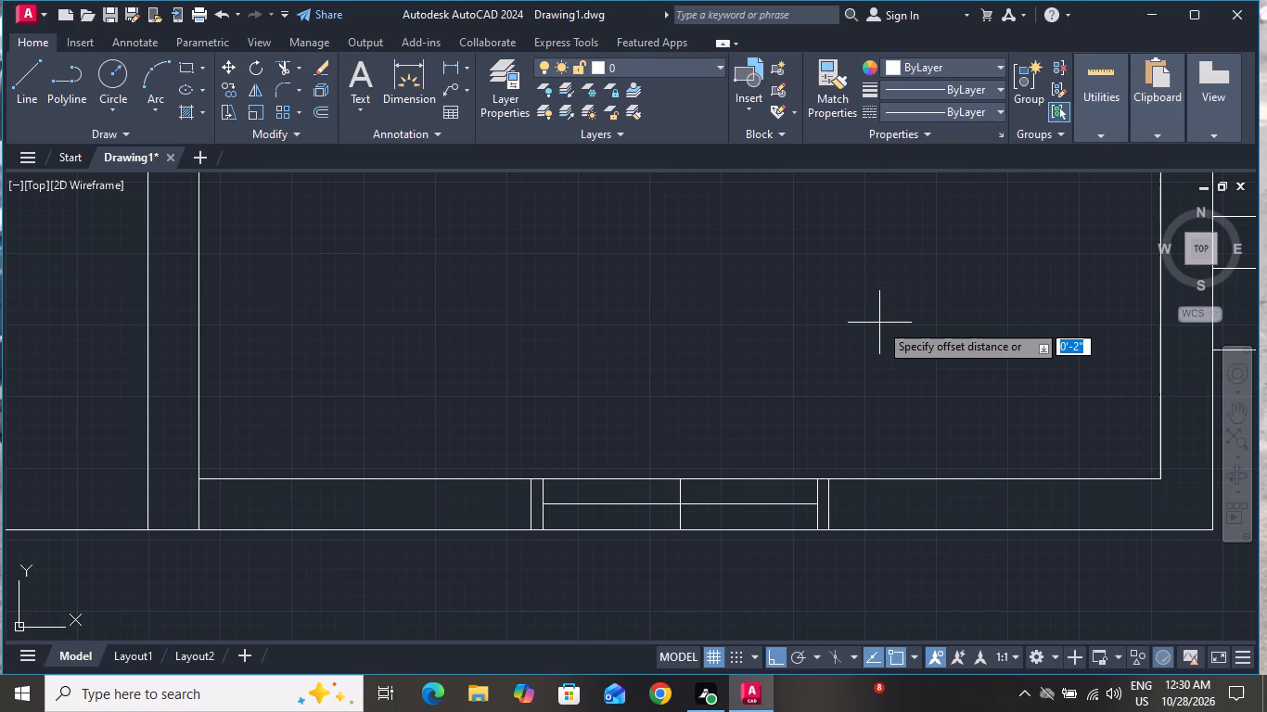
key("1")
key("shift+quotedbl")
key("Return")
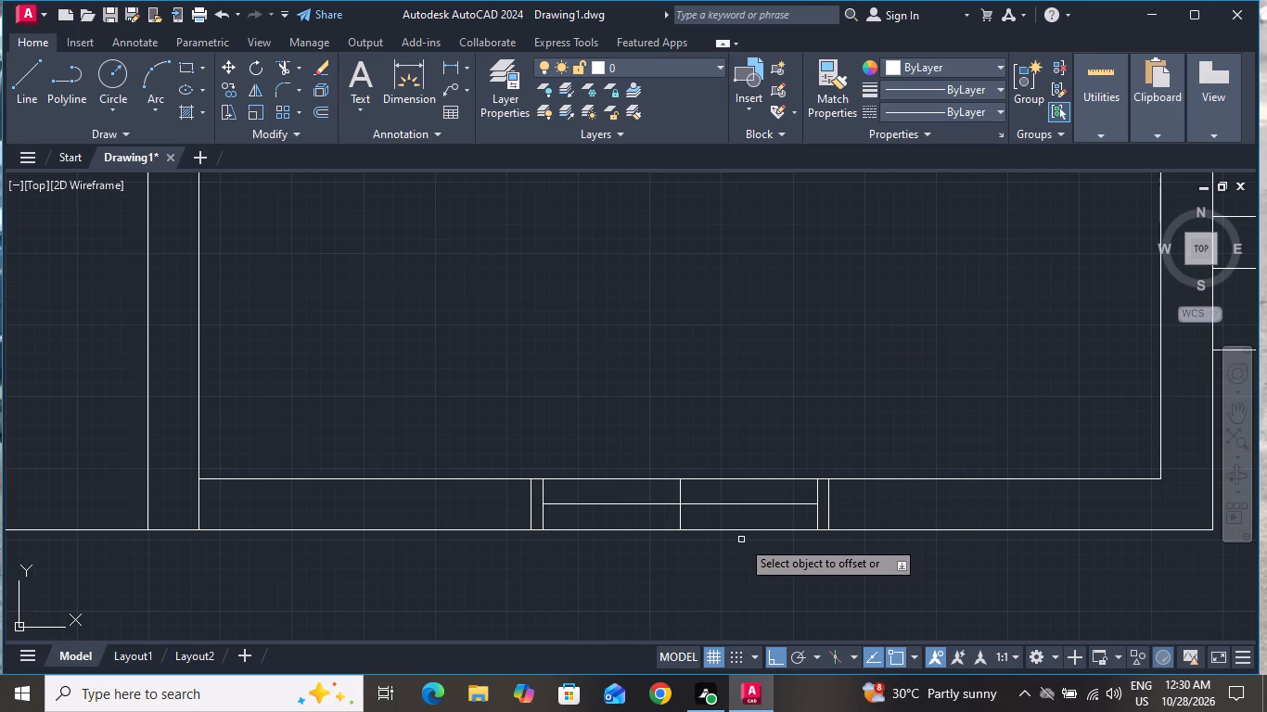
left_click(714, 503)
left_click(719, 528)
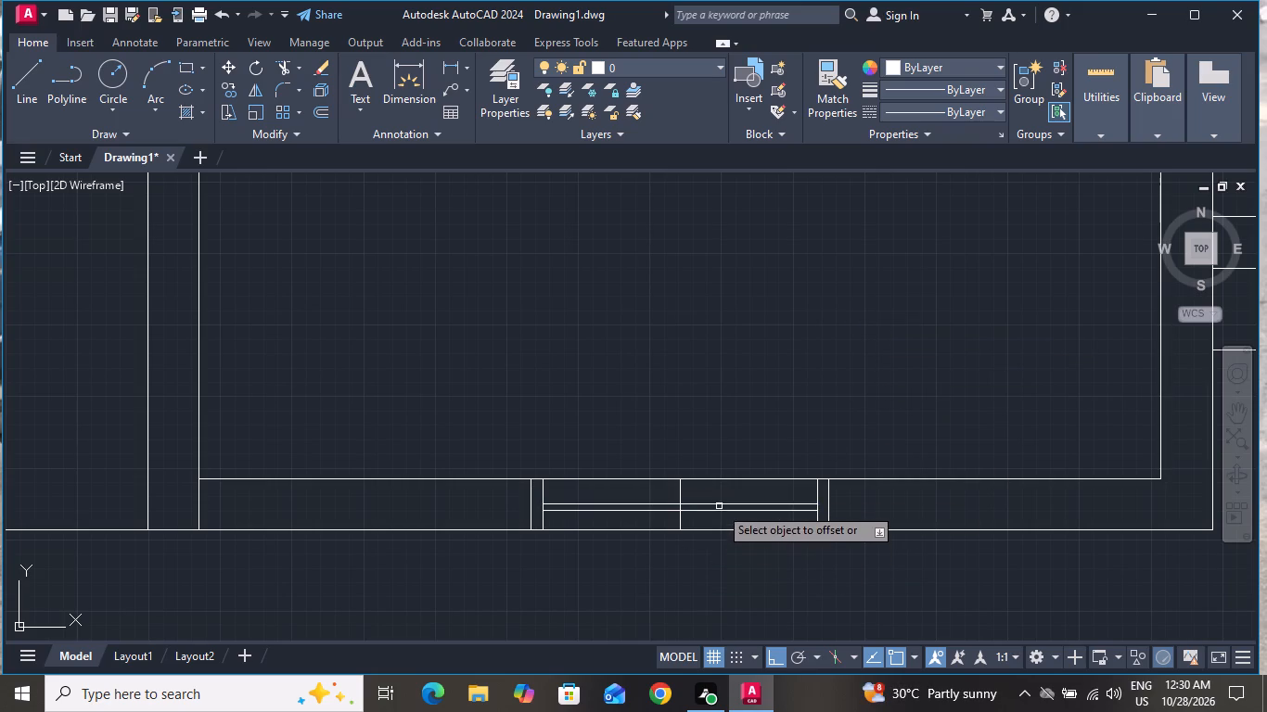
left_click(719, 505)
left_click(719, 486)
right_click(752, 533)
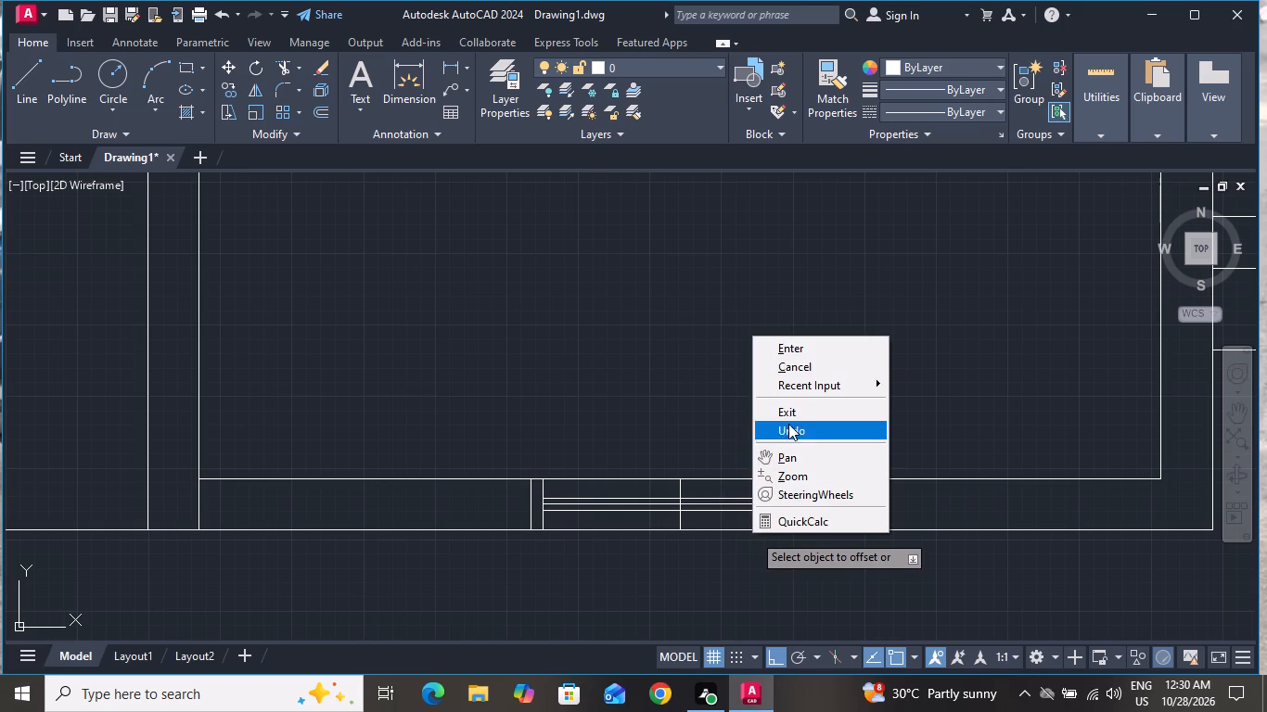
left_click(787, 364)
Delete the window's vertical centre line and its horizontal middle line.
scroll(689, 498, "up", 3)
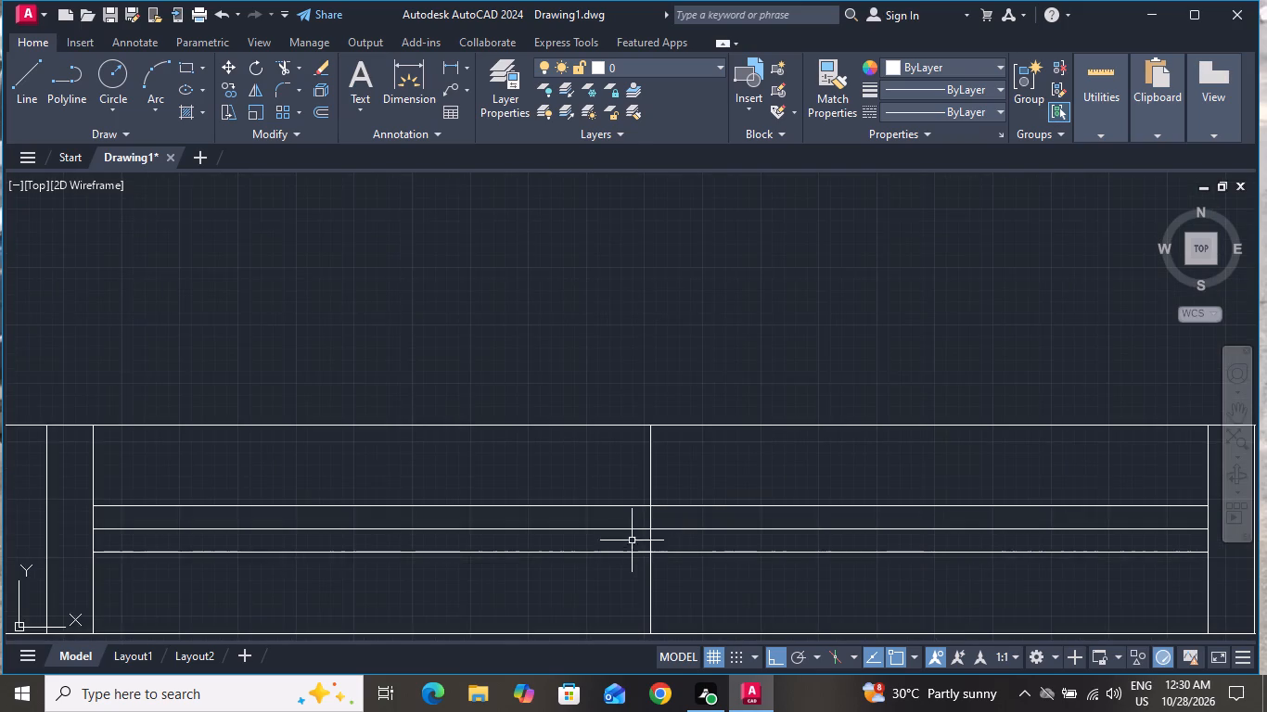
scroll(657, 538, "up", 2)
left_click(667, 504)
left_click(617, 541)
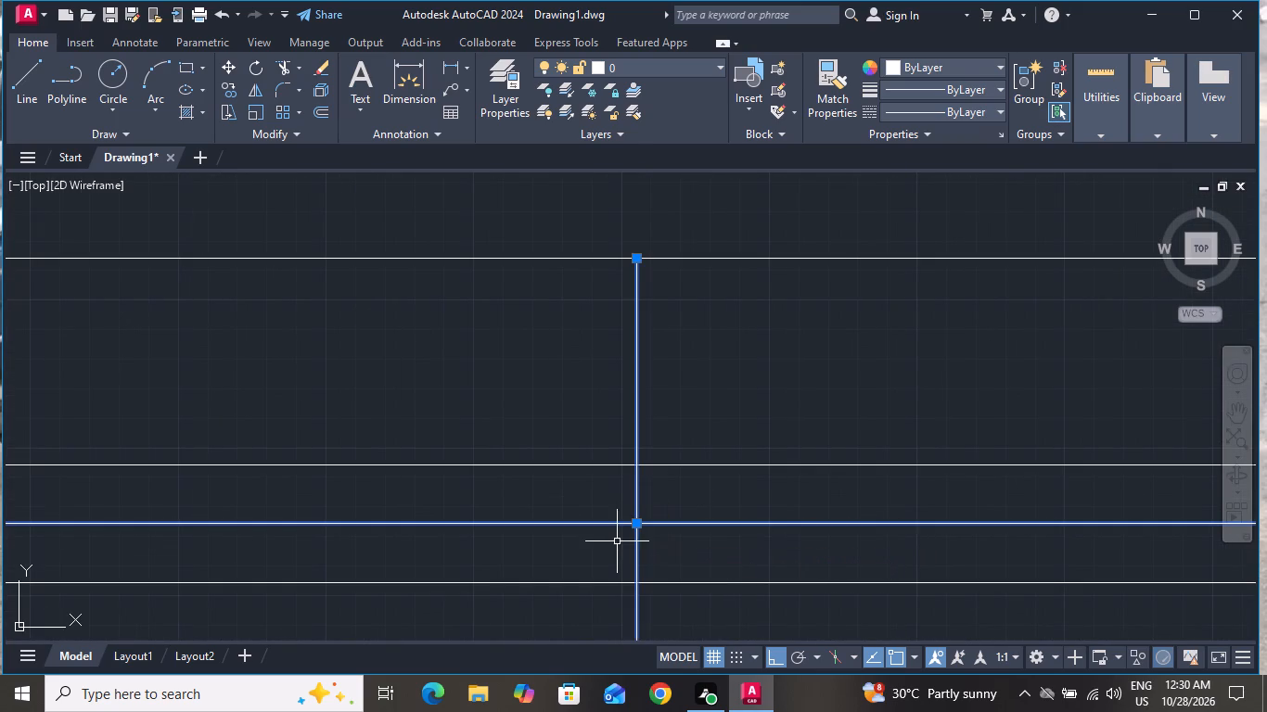
key("Delete")
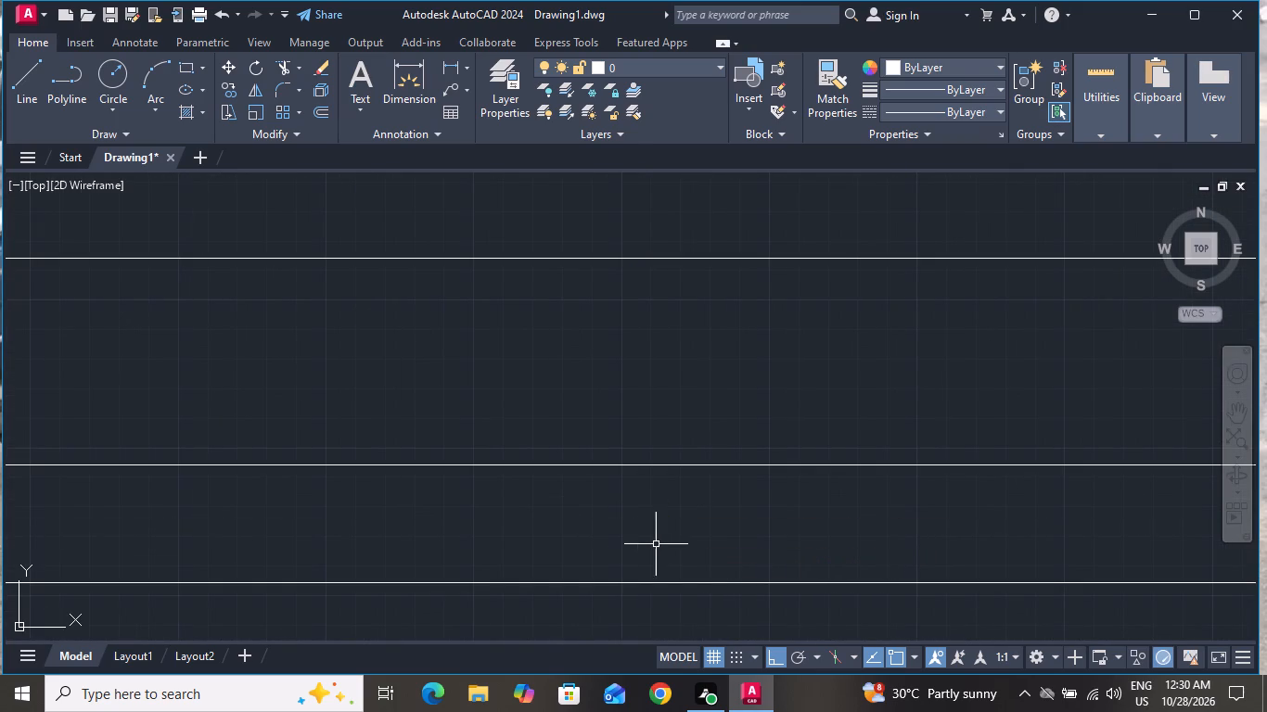
Trim the lower room's left inner wall line where it runs past the bottom wall's inner line.
scroll(670, 537, "down", 5)
scroll(749, 454, "down", 2)
scroll(834, 350, "down", 1)
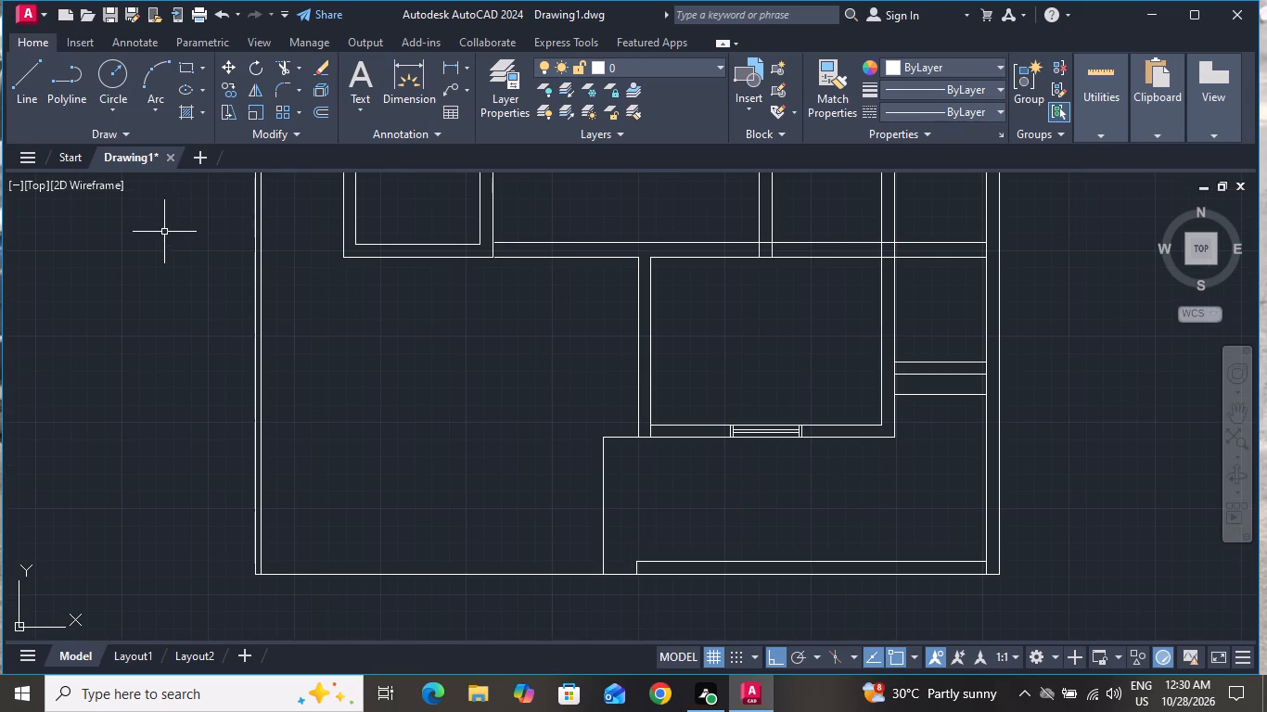
left_click(276, 73)
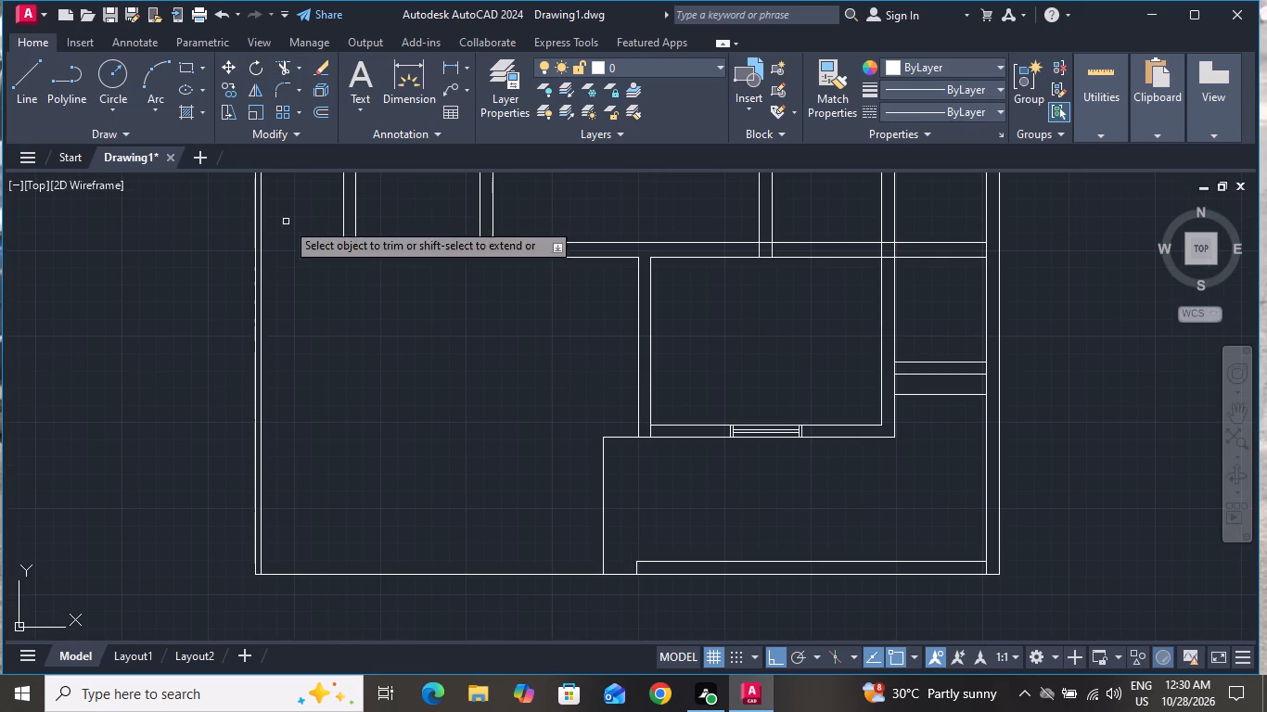
scroll(639, 419, "up", 4)
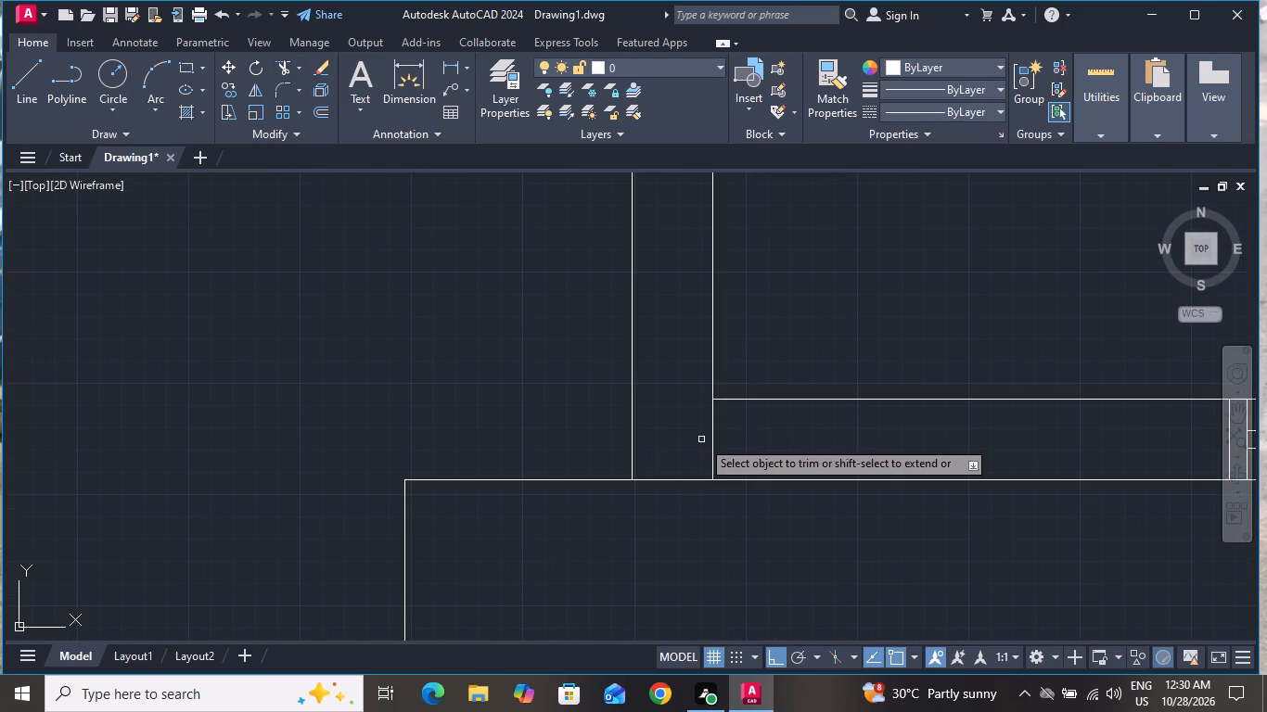
left_click(736, 432)
left_click(684, 434)
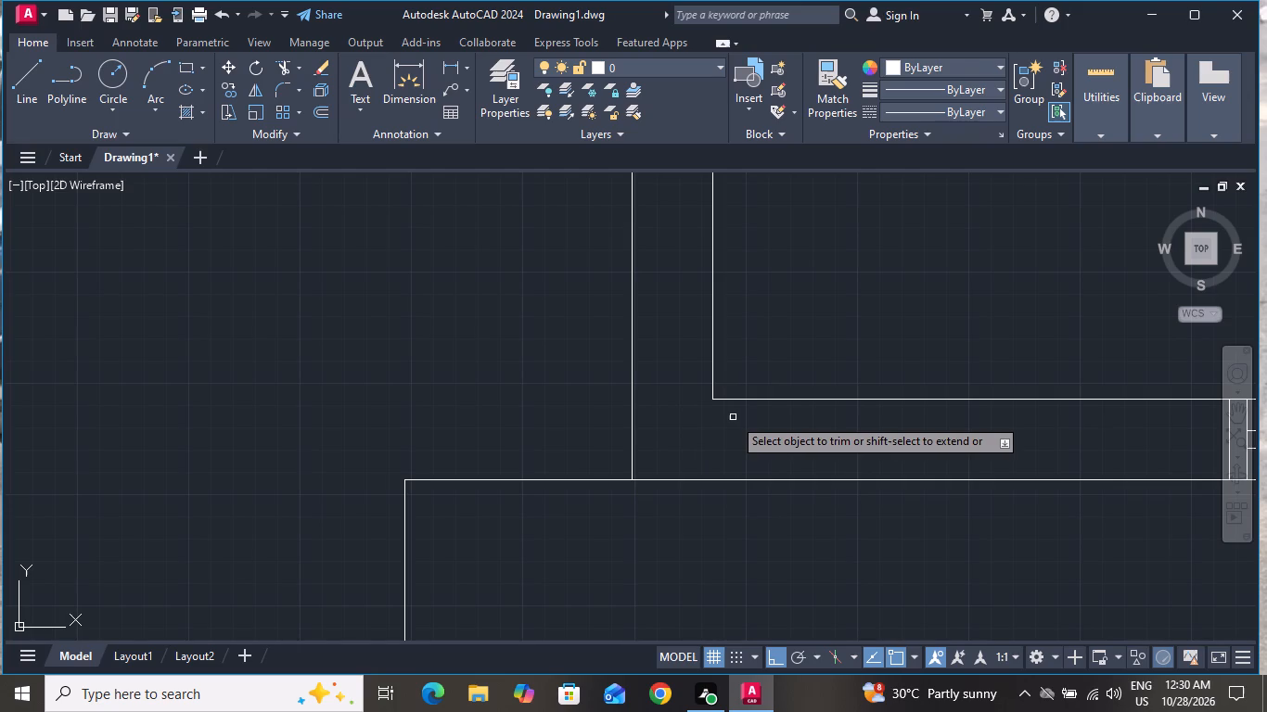
right_click(746, 374)
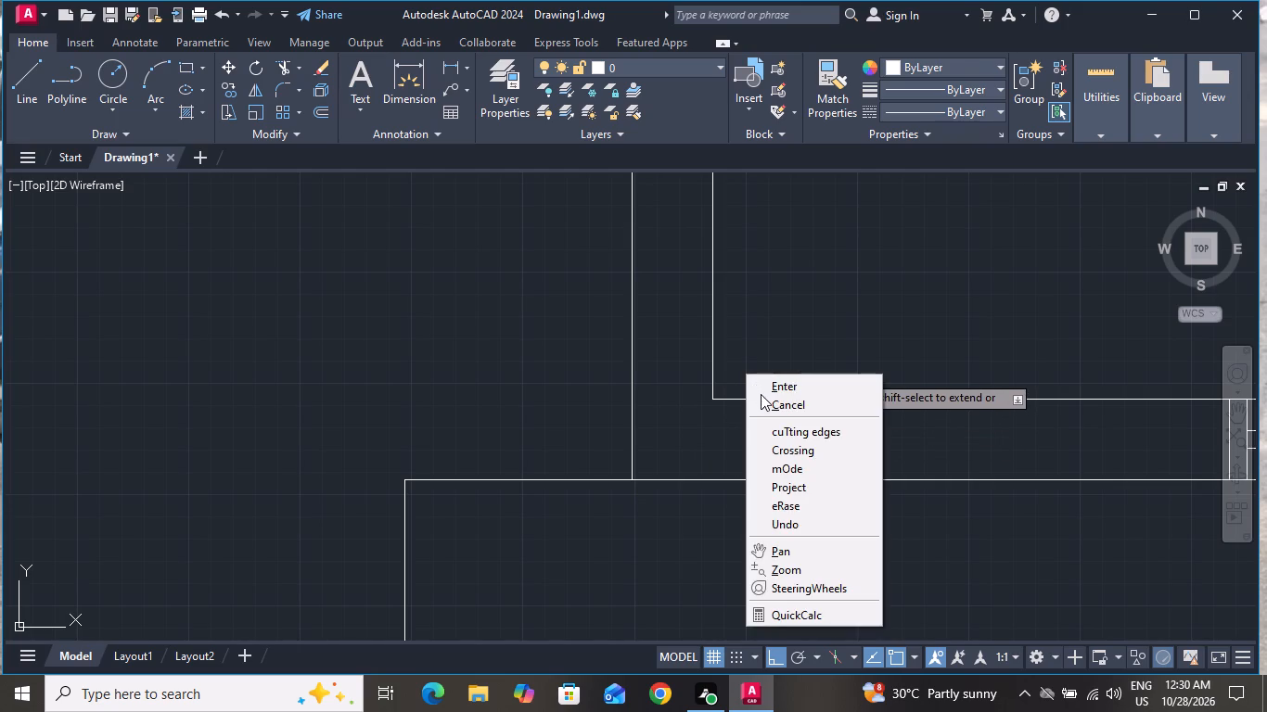
left_click(761, 394)
Draw a short vertical line between the midpoints of the upper two horizontal wall lines right of the lower room.
scroll(759, 392, "down", 4)
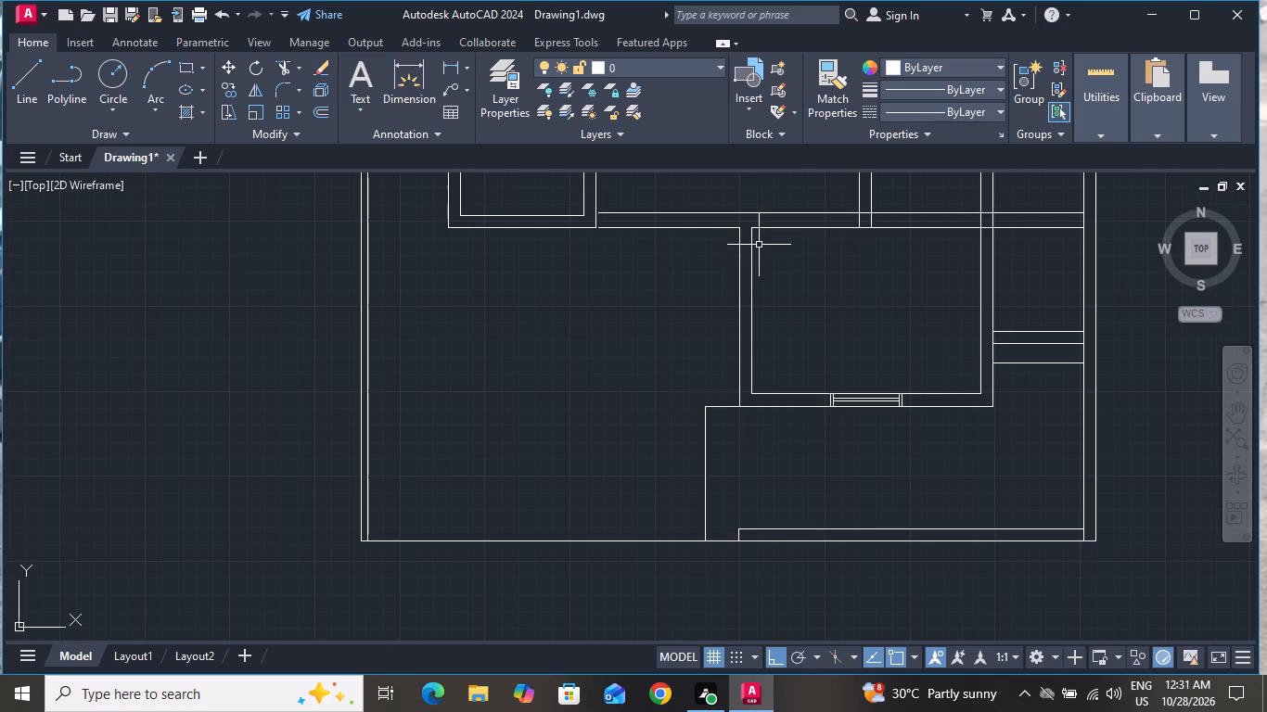
left_click(26, 74)
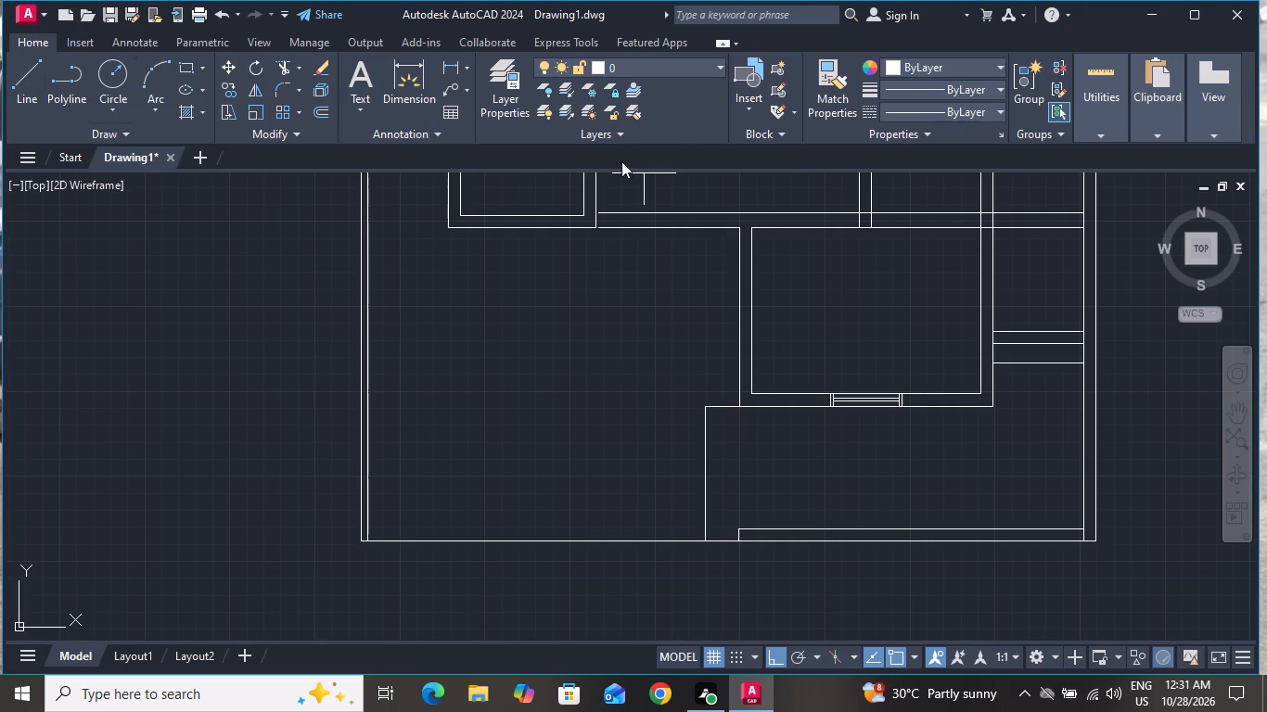
scroll(1058, 344, "up", 3)
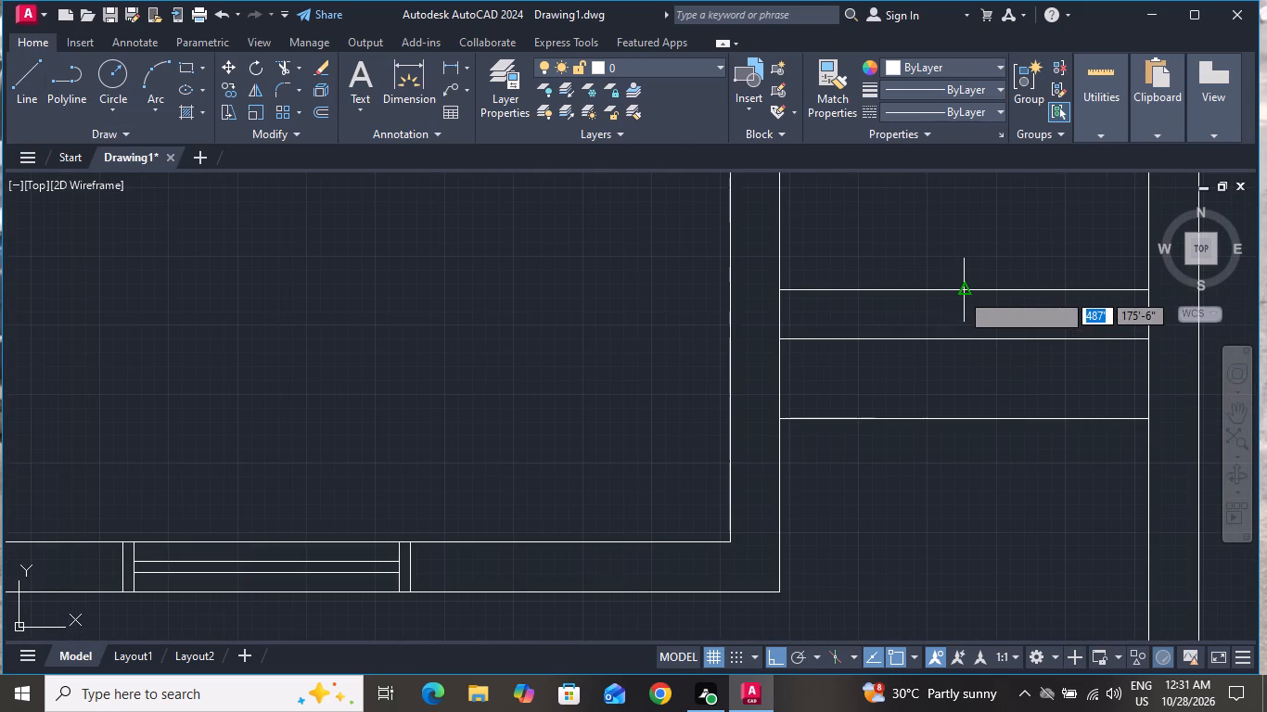
left_click(960, 289)
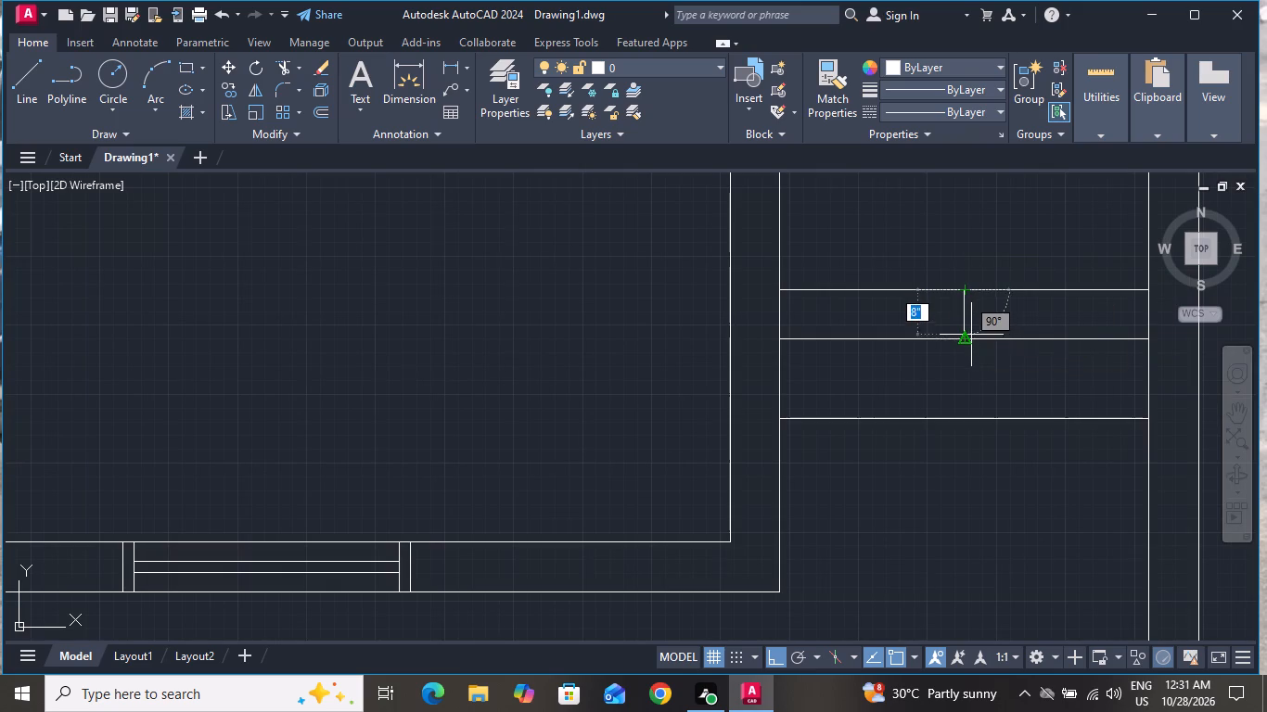
left_click(966, 335)
right_click(966, 335)
left_click(1010, 359)
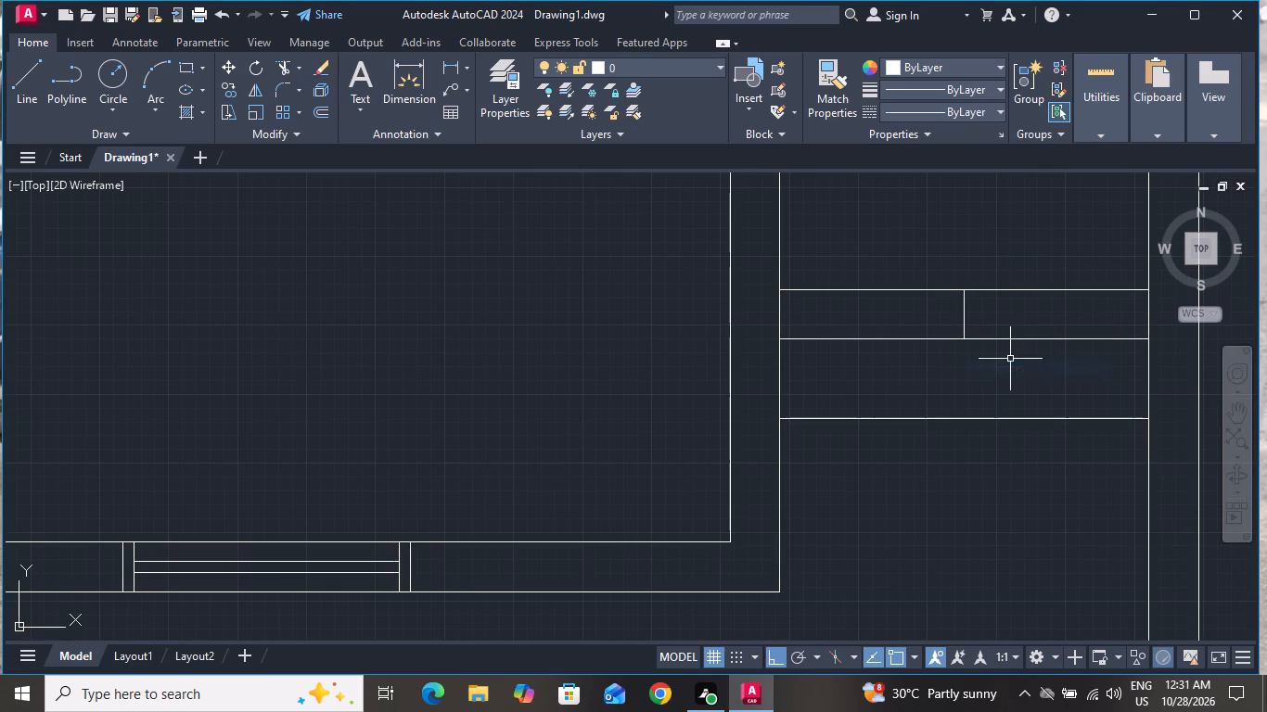
Offset the short vertical centre line between the upper two horizontal wall lines 1' to the left and 1' to the right.
type("O 1'")
key("Return")
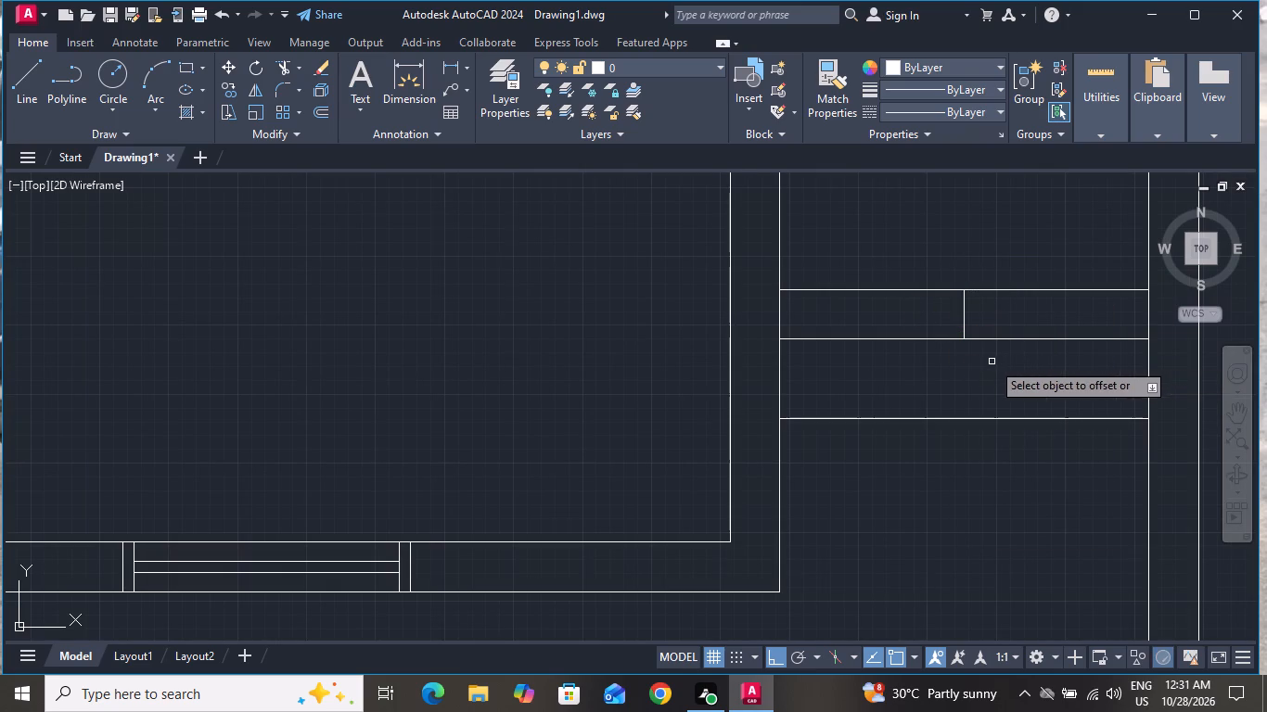
left_click(964, 319)
left_click(892, 330)
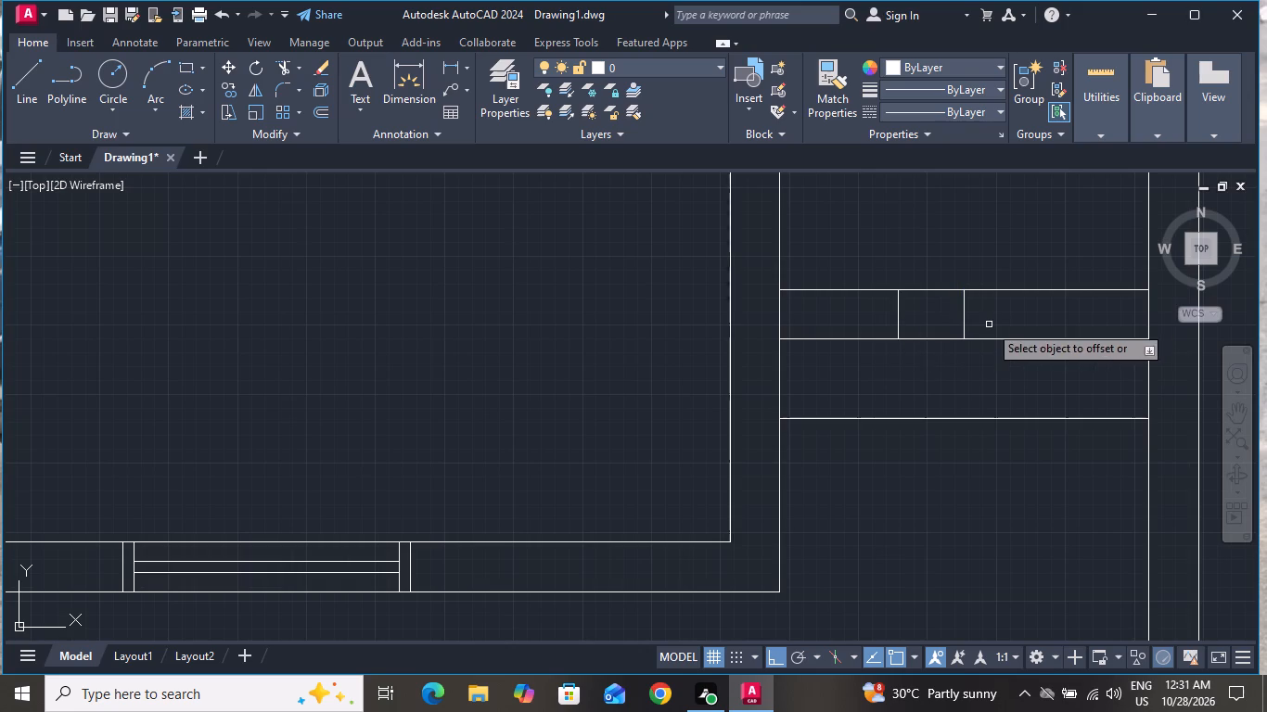
left_click(962, 320)
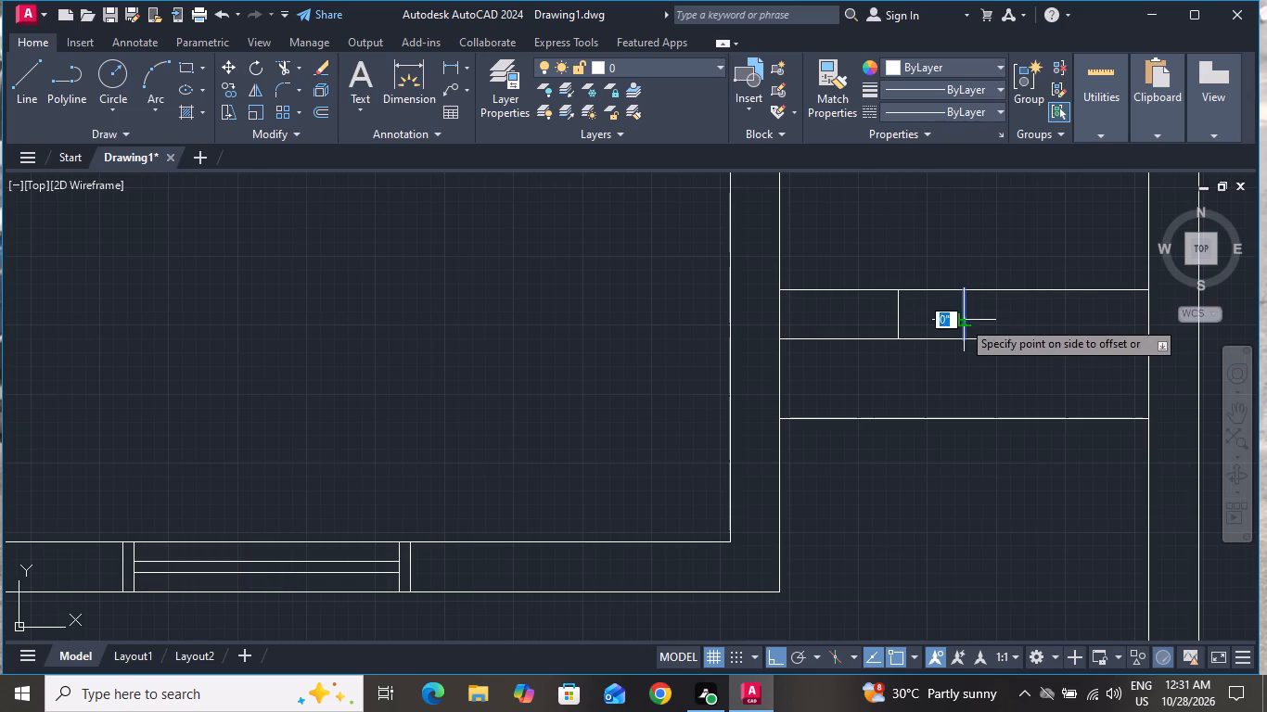
left_click(1051, 314)
right_click(1051, 314)
left_click(1060, 344)
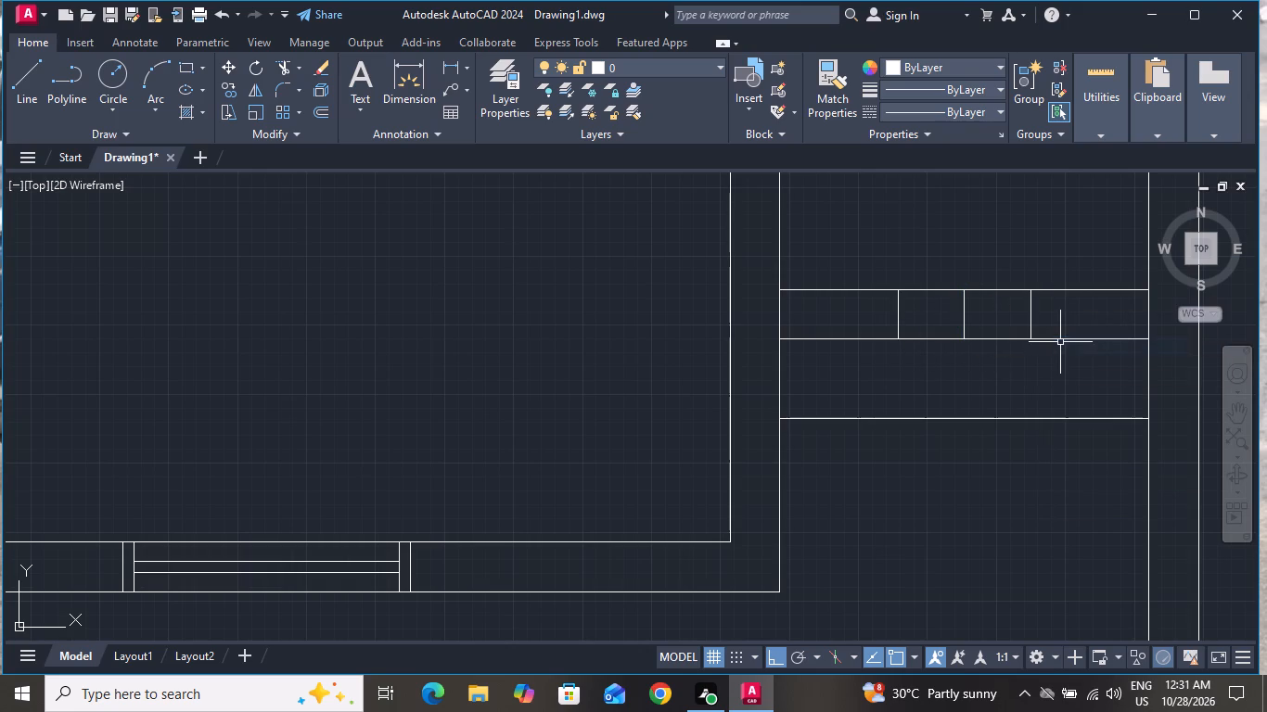
Offset each of the two outer vertical lines 2" outward, away from the centre line, to form the window's side frames.
type("O")
key("space")
key("2")
key("shift+quotedbl")
key("Return")
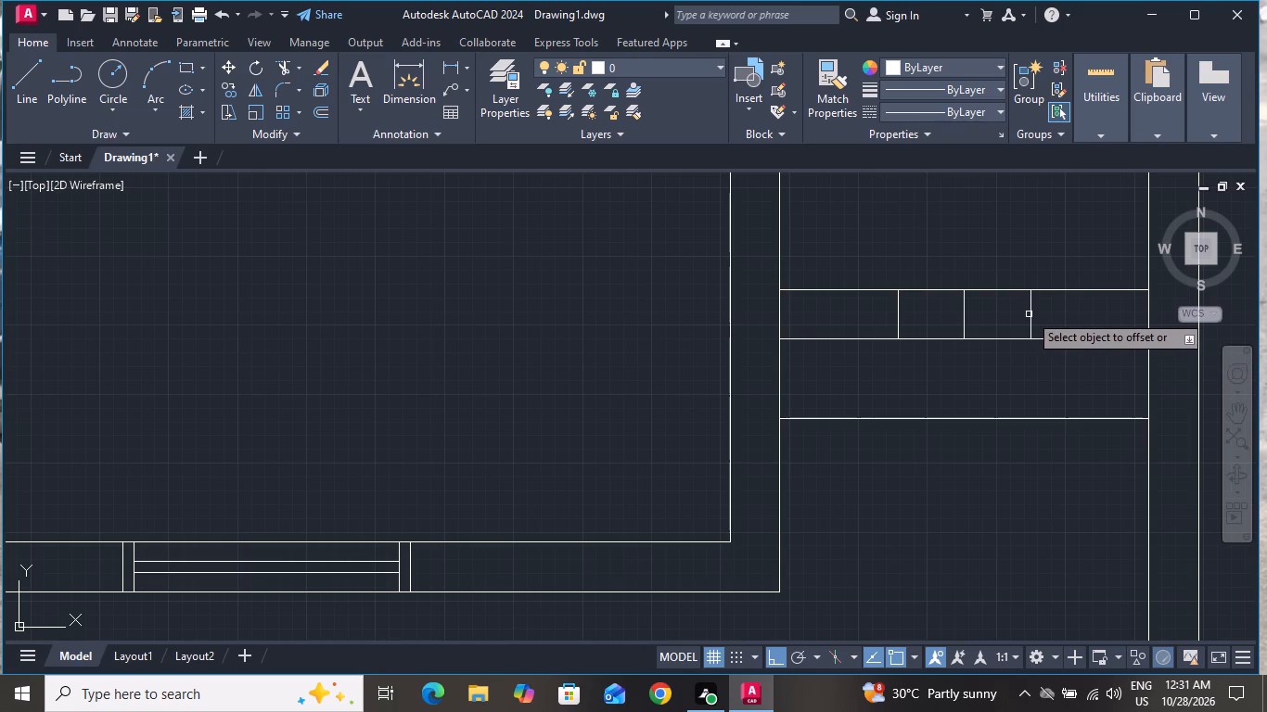
left_click(1030, 311)
left_click(1108, 310)
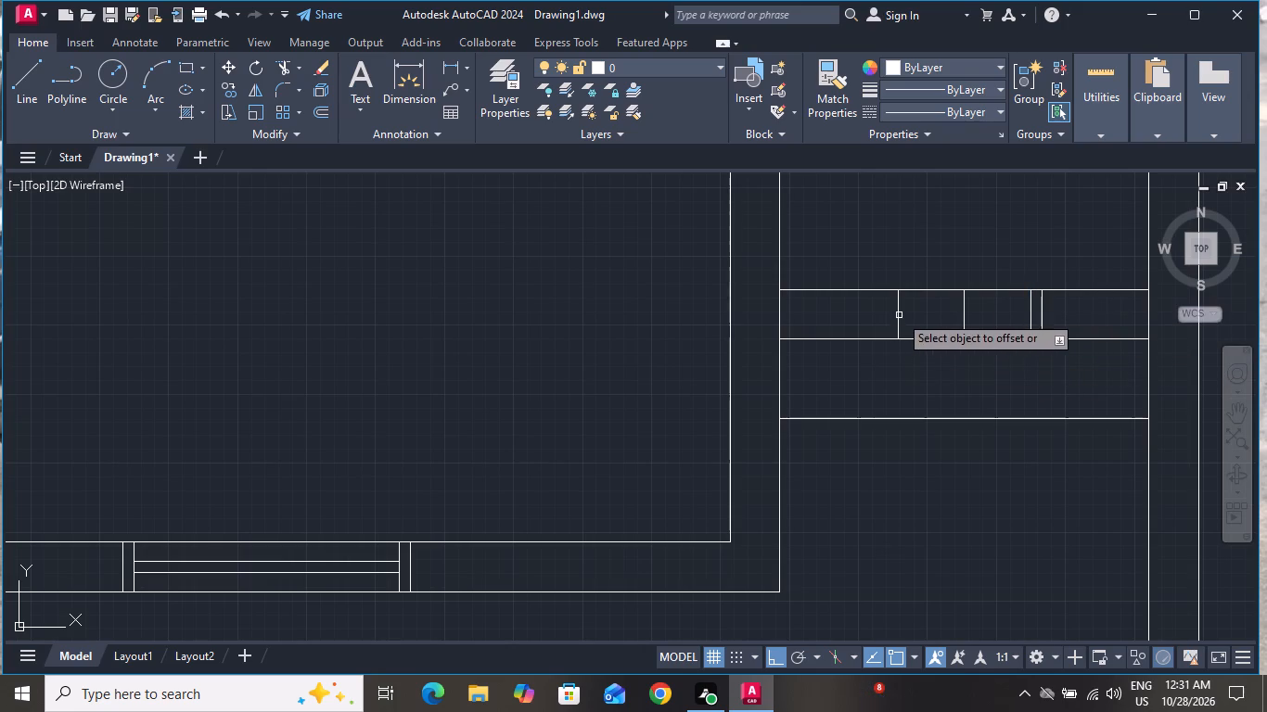
left_click(899, 314)
left_click(885, 324)
right_click(881, 325)
left_click(916, 359)
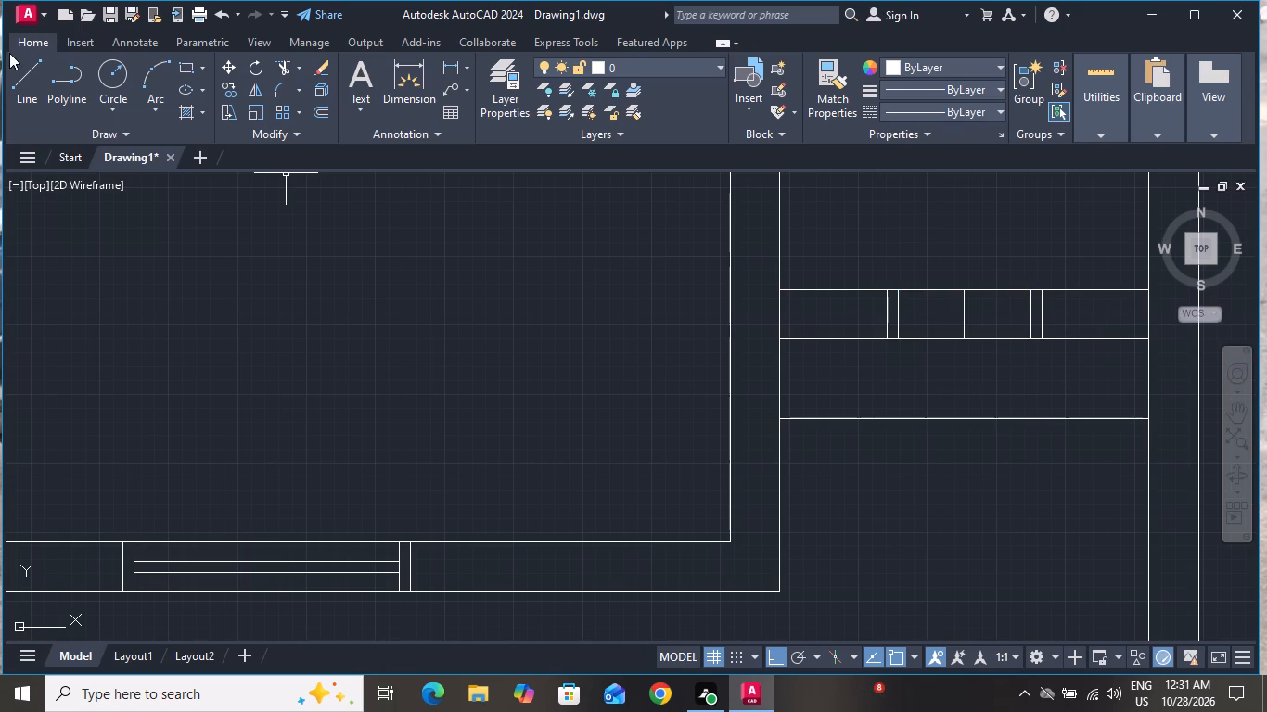
Draw a horizontal middle line between the midpoints of the window's two inner frame lines.
left_click(32, 73)
scroll(920, 313, "up", 2)
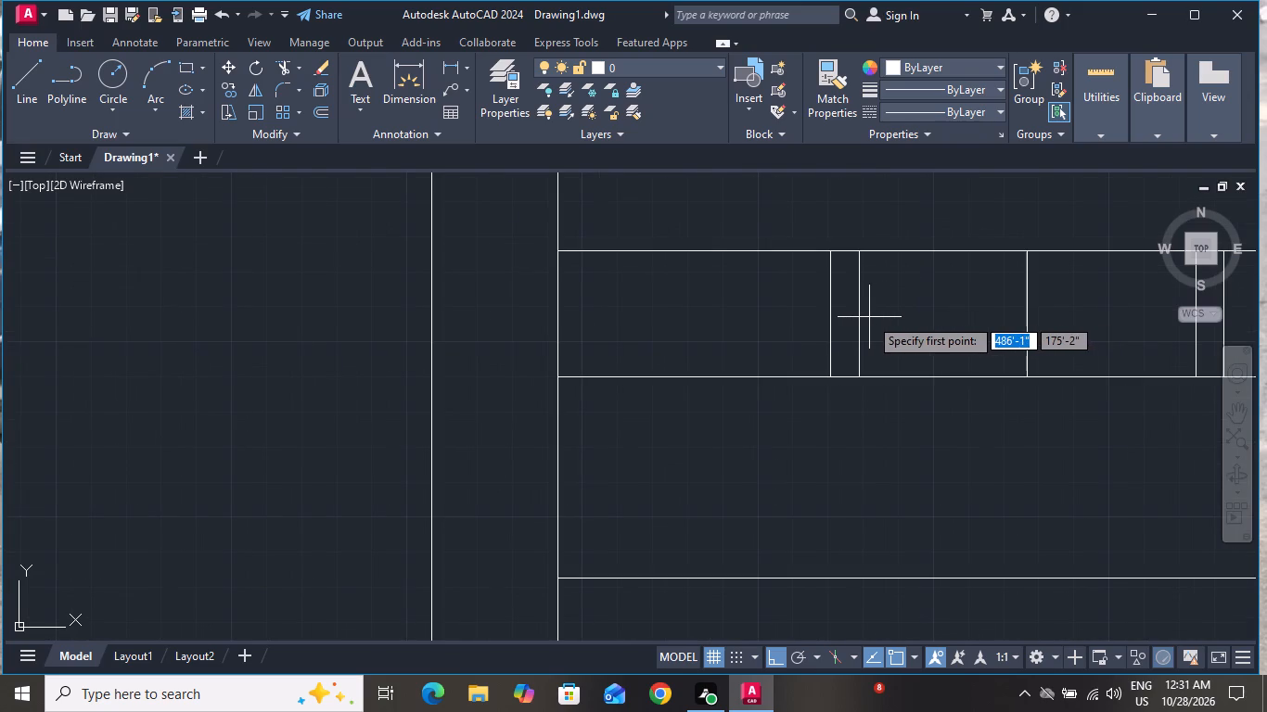
left_click(857, 313)
scroll(950, 326, "down", 2)
scroll(1054, 324, "up", 1)
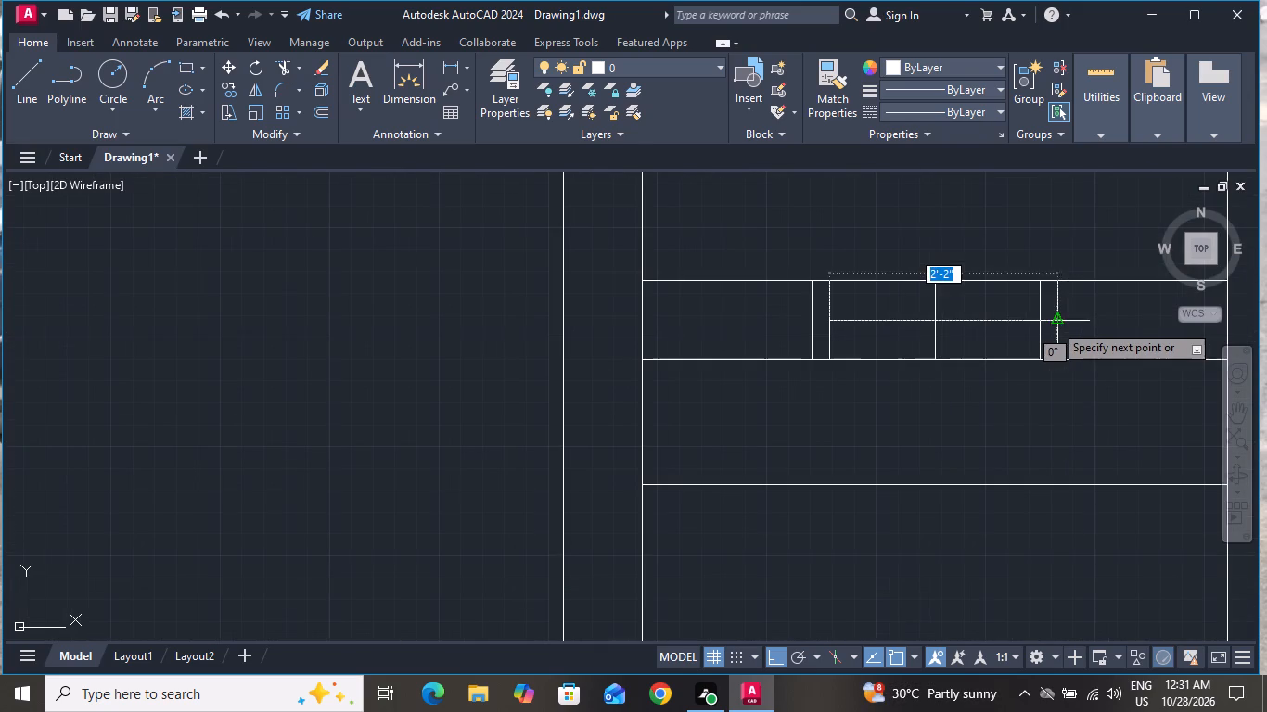
left_click(1037, 322)
right_click(1039, 322)
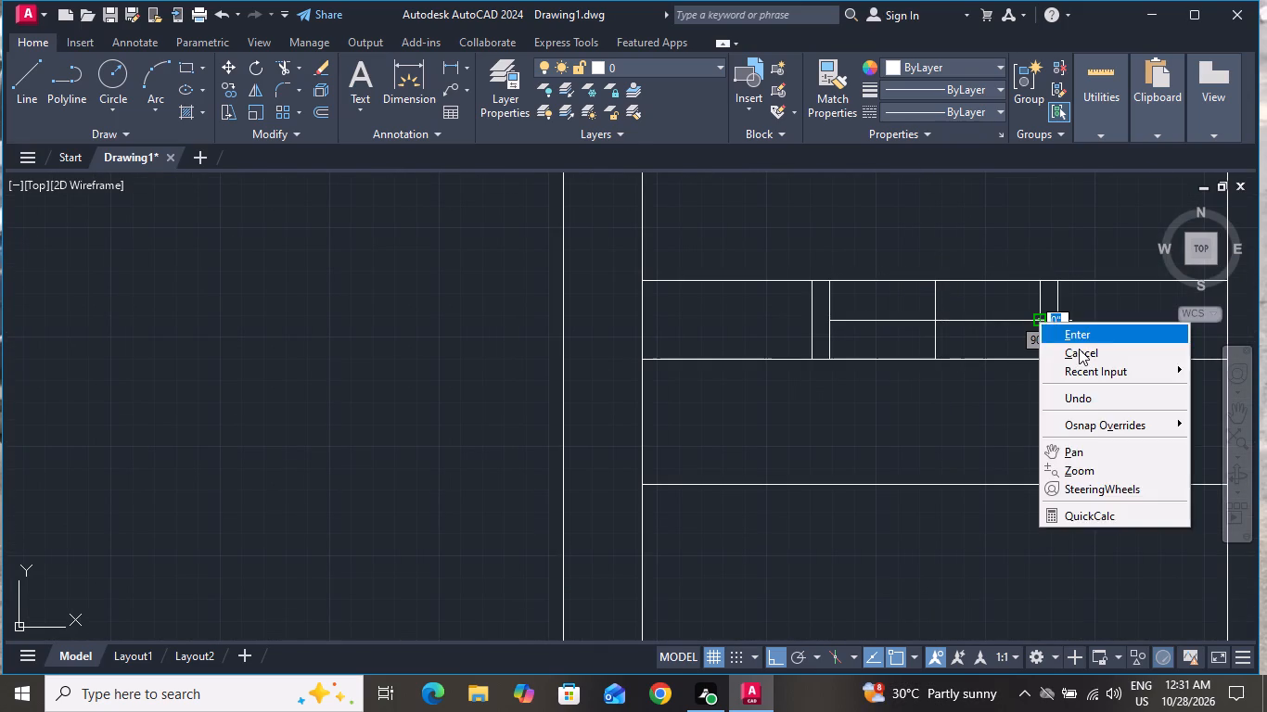
left_click(1079, 349)
Offset the new window's horizontal middle line 1" upward and 1" downward to form the glass lines.
type("O")
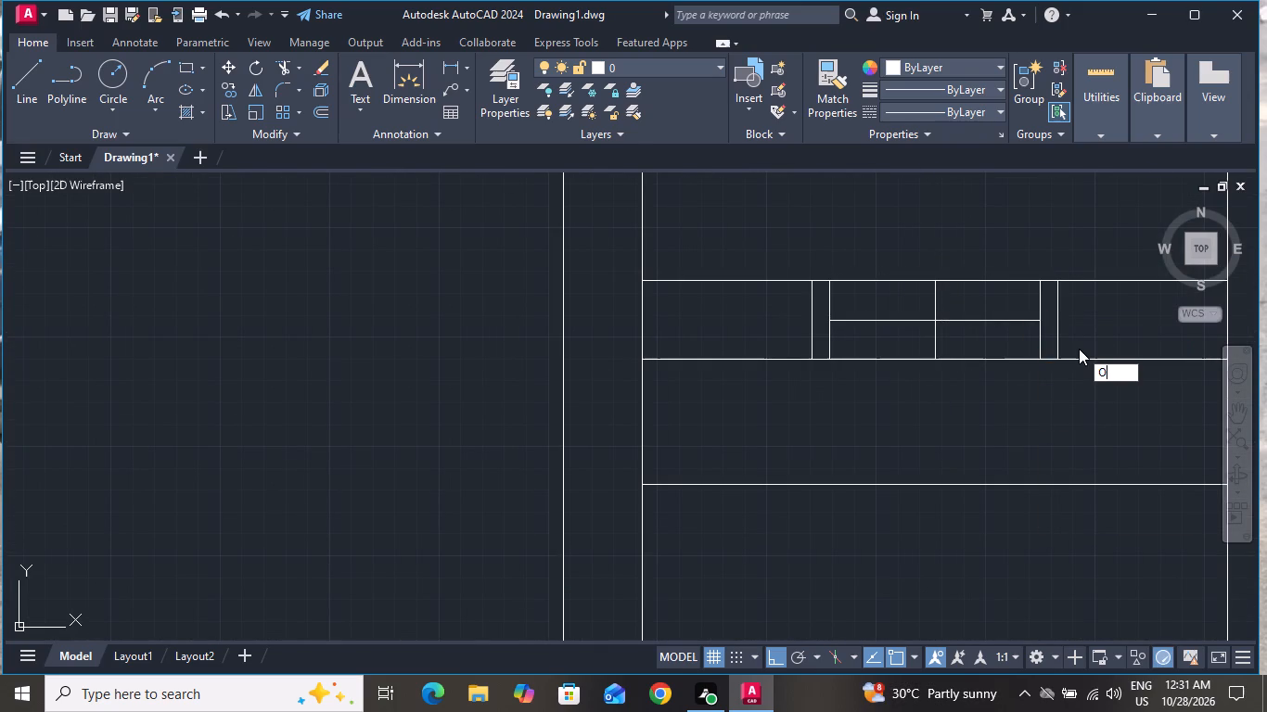
key("space")
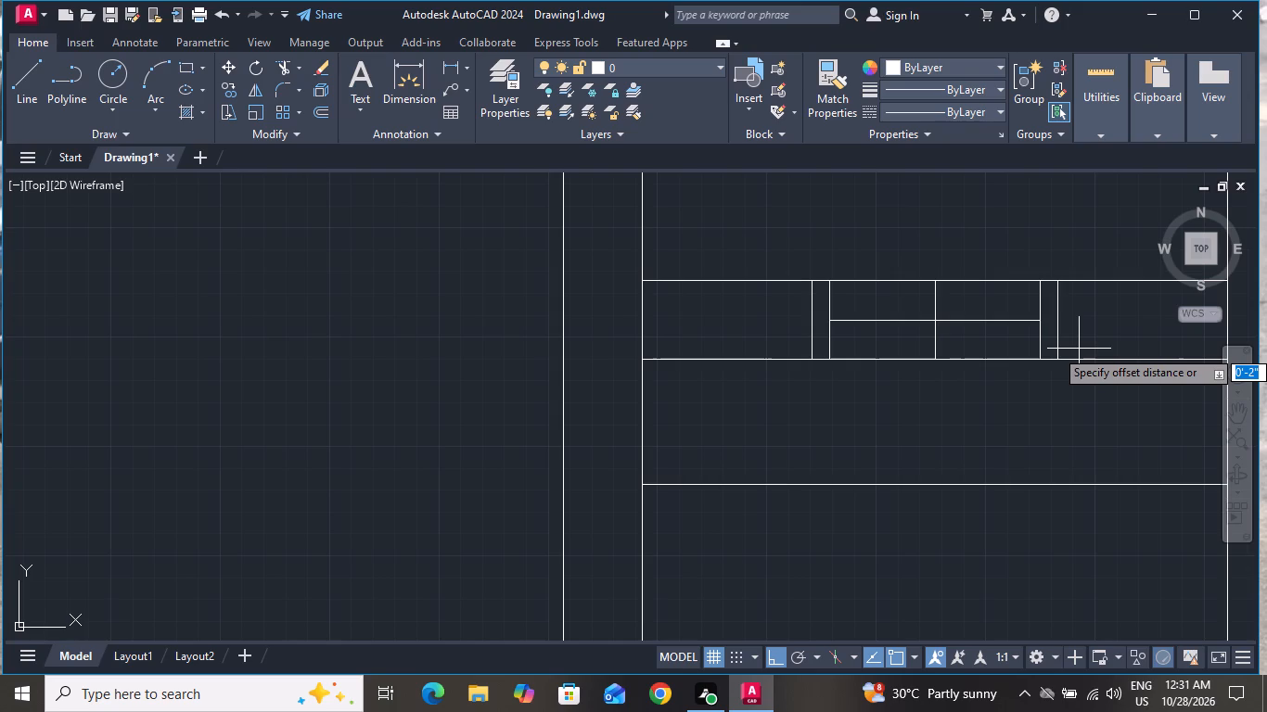
type("1\"")
key("Return")
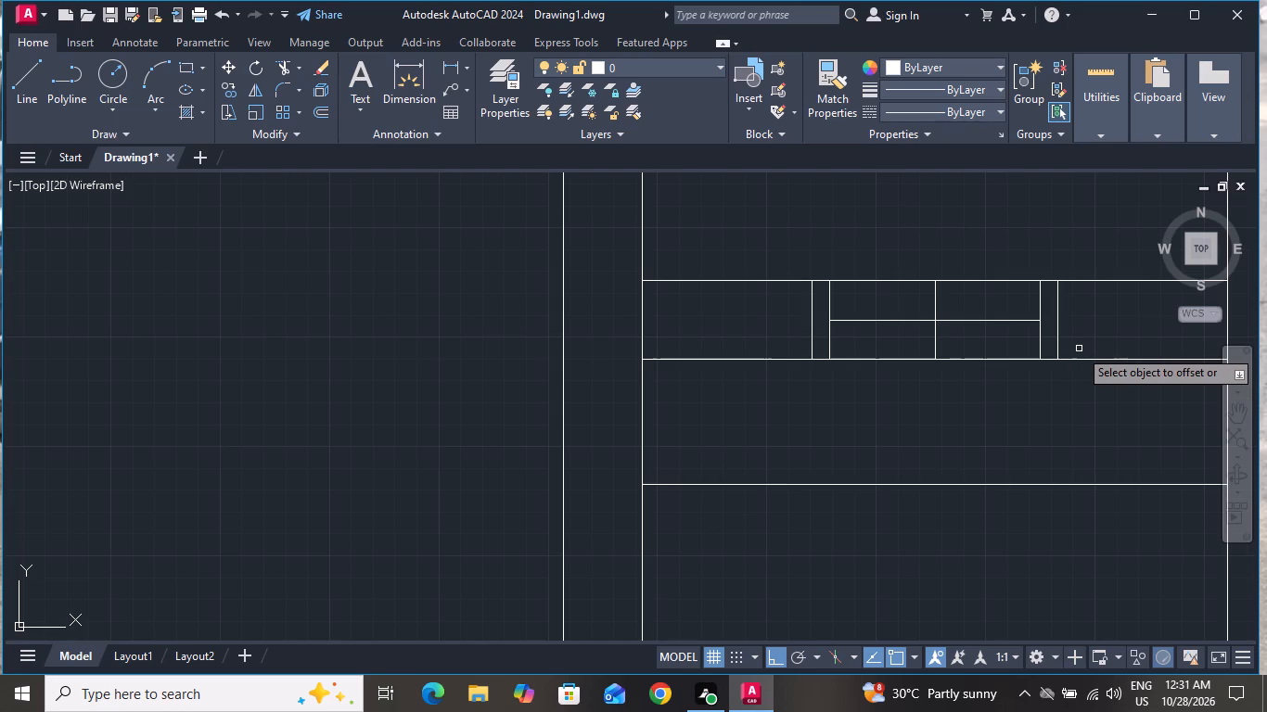
left_click(965, 324)
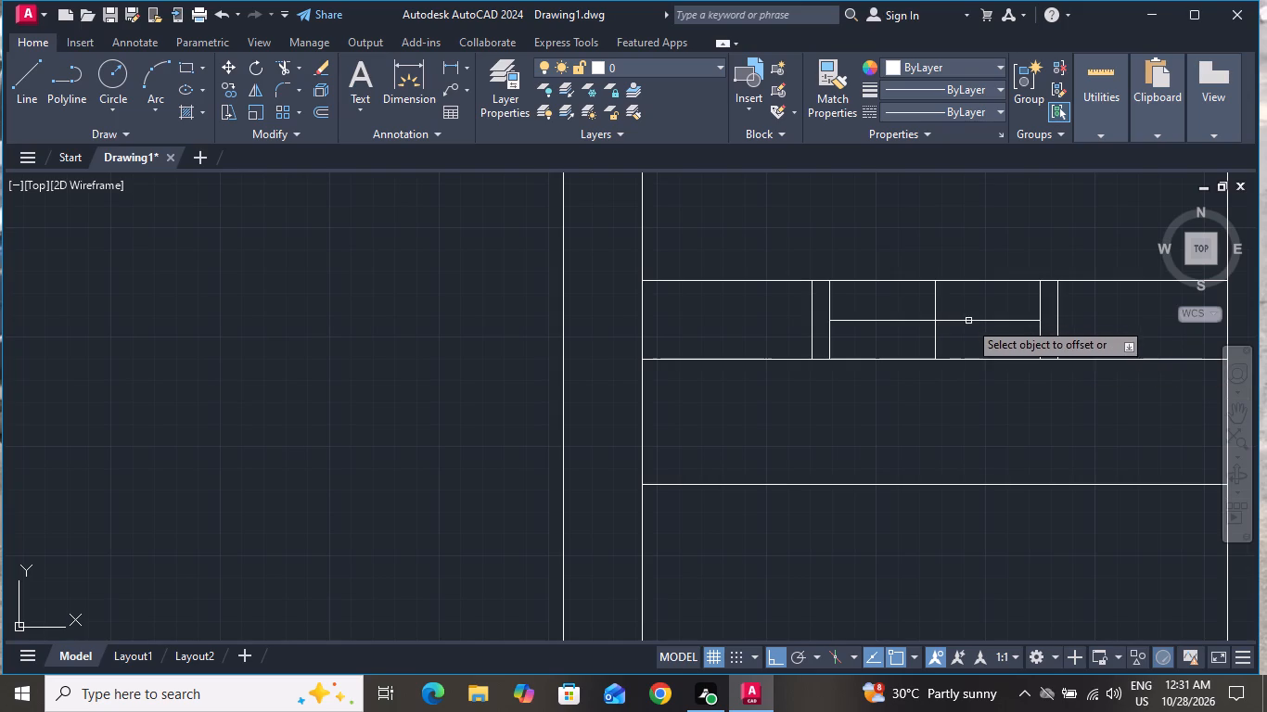
left_click(968, 320)
left_click(967, 310)
left_click(971, 323)
left_click(977, 358)
right_click(975, 337)
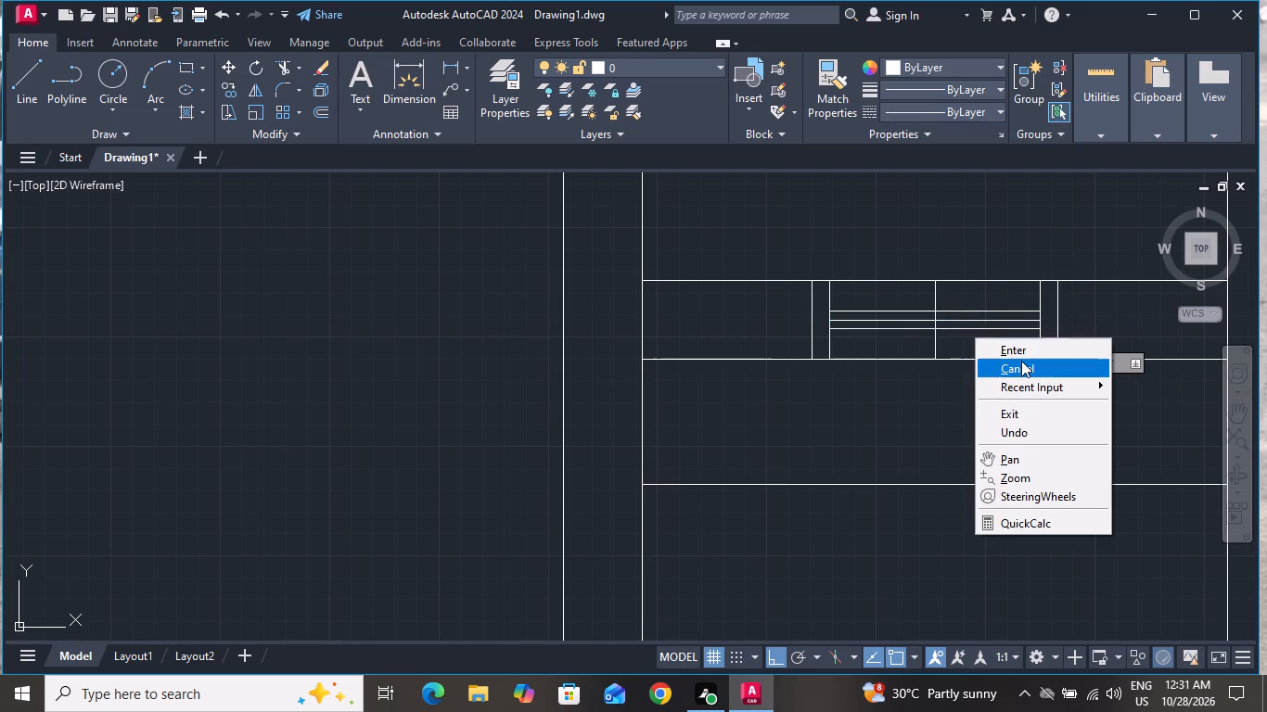
left_click(1021, 361)
Select the new window's vertical centre line together with its horizontal middle line.
scroll(942, 324, "up", 4)
left_click(896, 283)
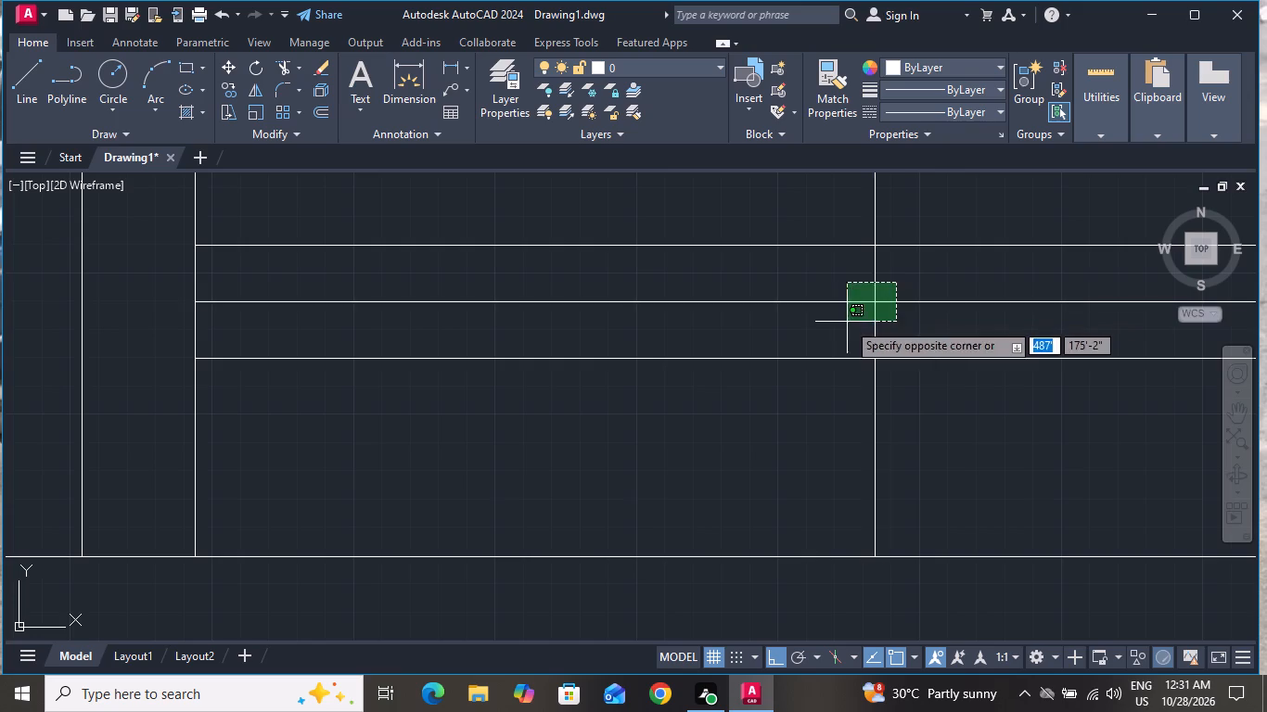
left_click(848, 322)
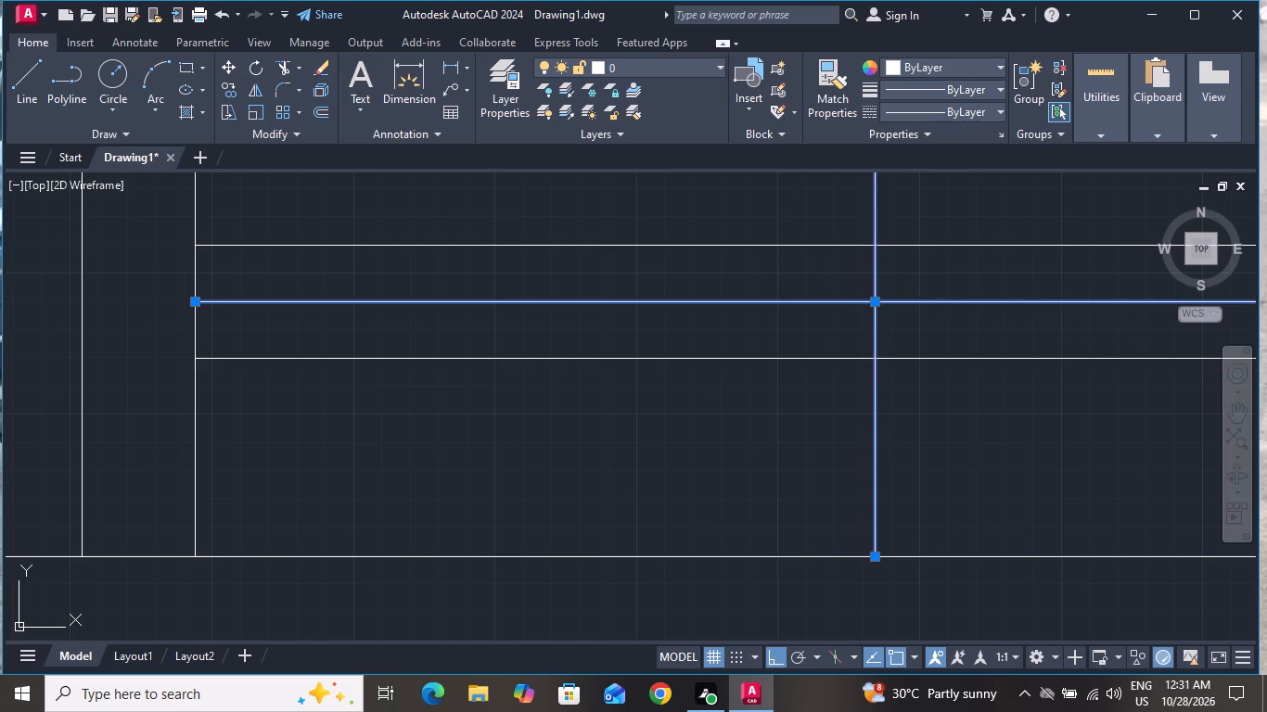
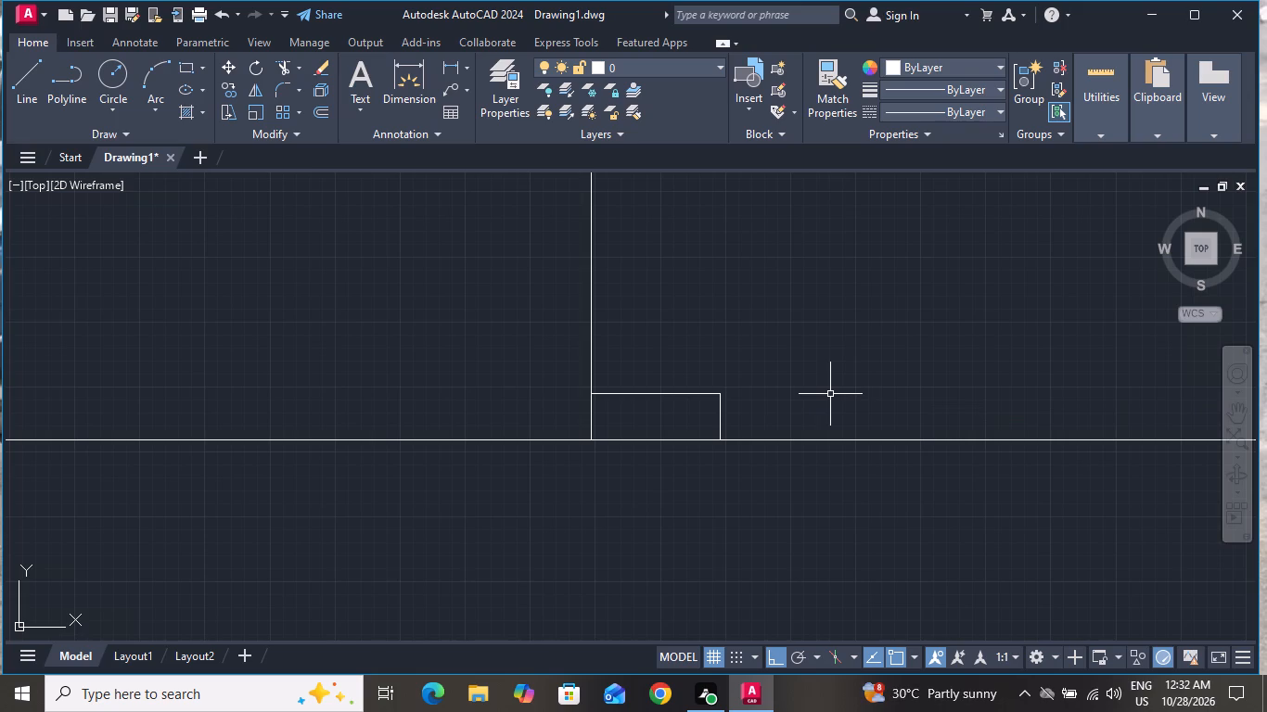
Draw a horizontal line just above the bottom outline, from the small rectangle's right edge to the right wall's inner line.
scroll(923, 597, "down", 3)
left_click(0, 74)
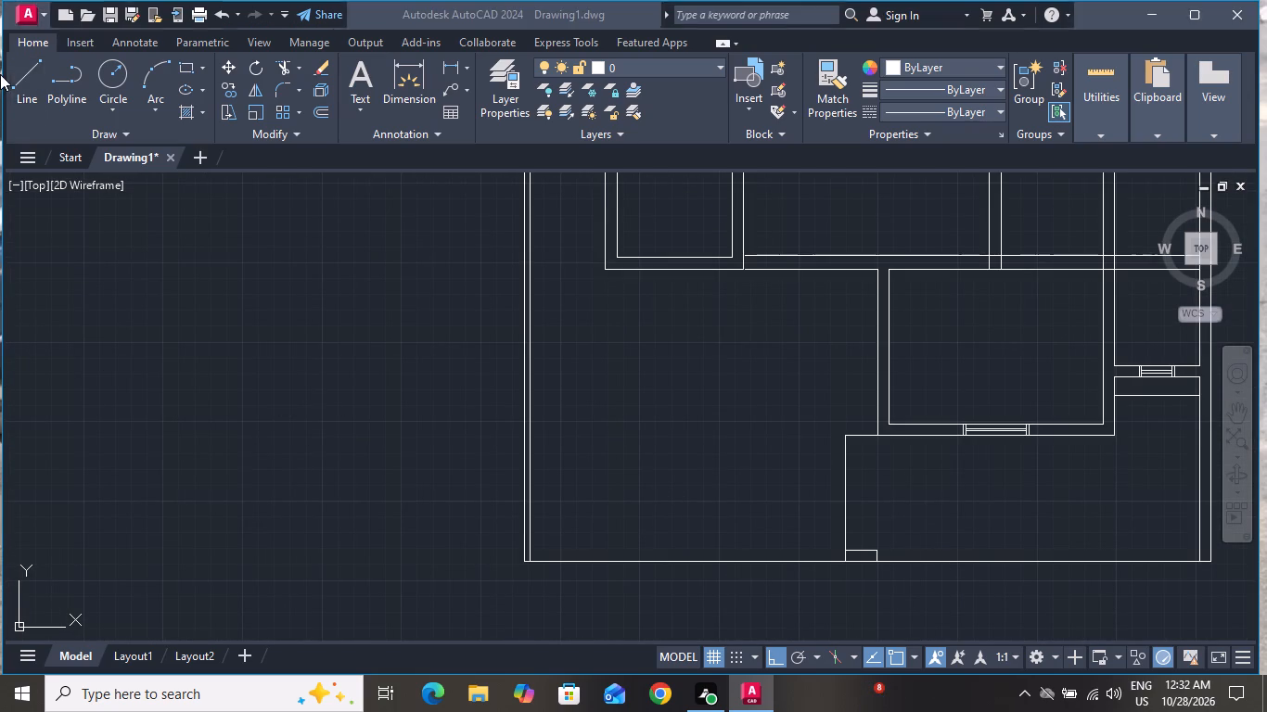
left_click(17, 85)
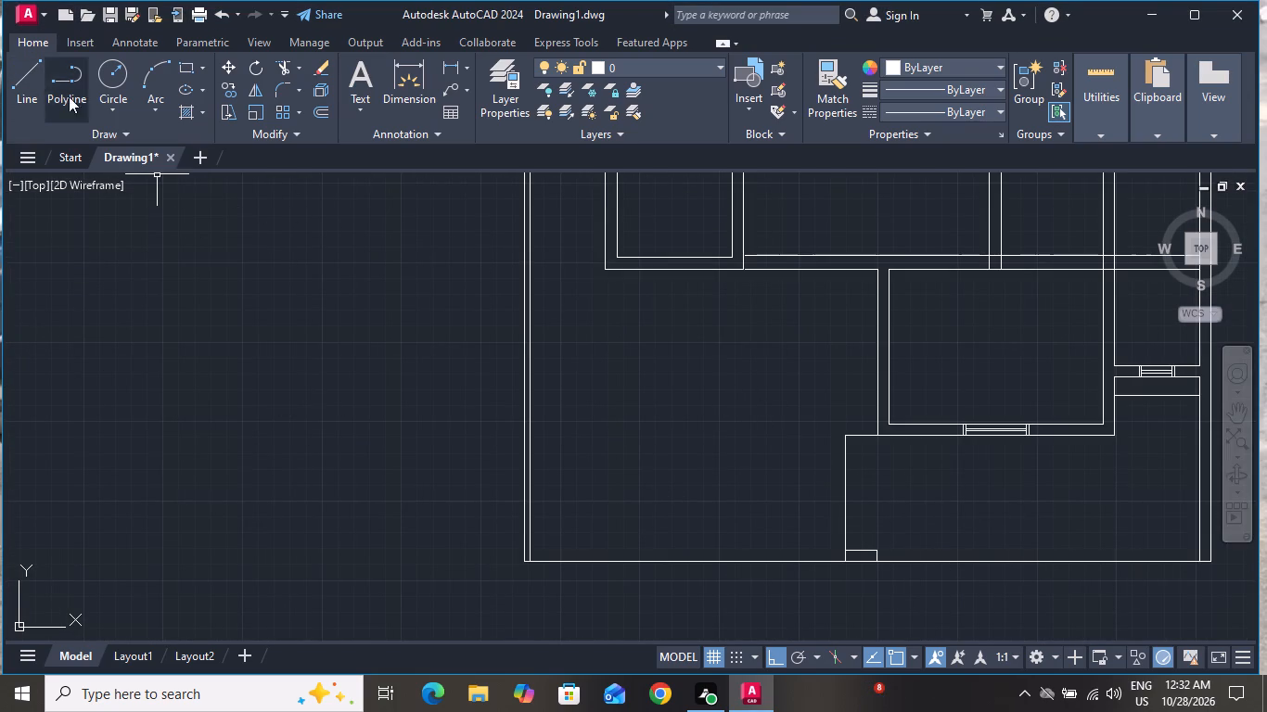
left_click(32, 83)
scroll(570, 260, "down", 1)
scroll(923, 473, "up", 2)
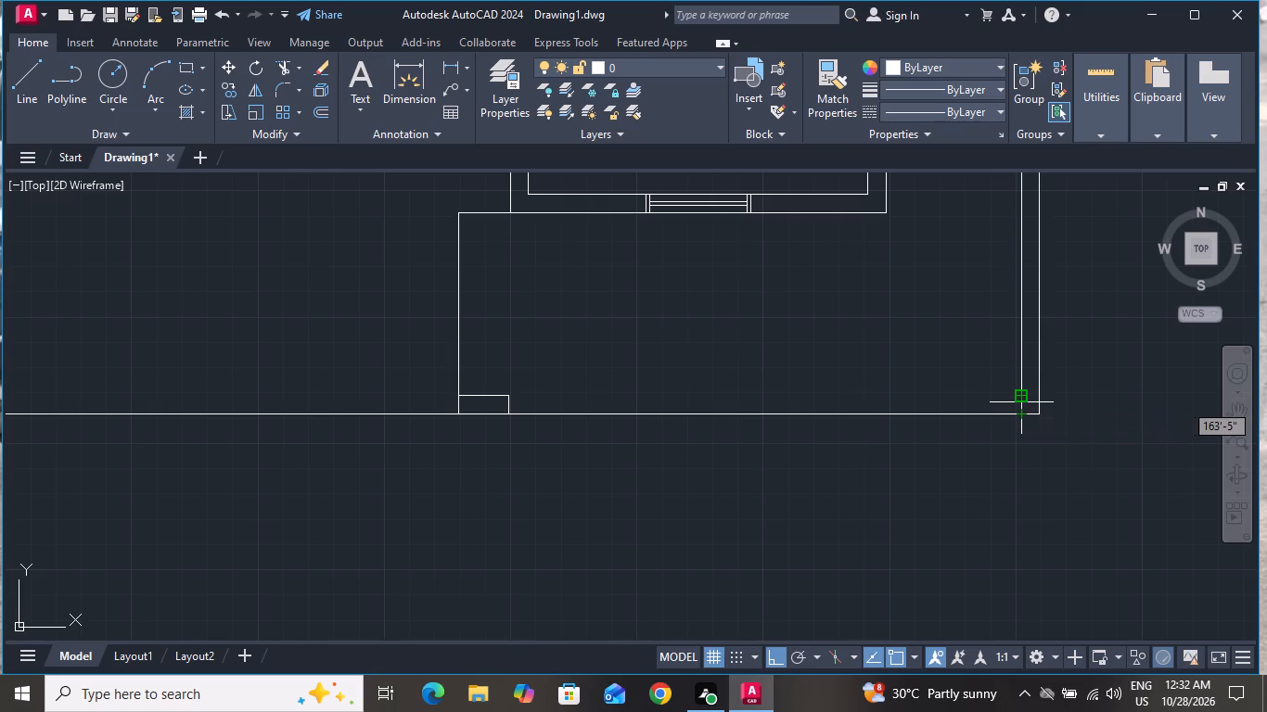
scroll(1021, 409, "up", 2)
scroll(524, 441, "down", 2)
scroll(220, 438, "up", 3)
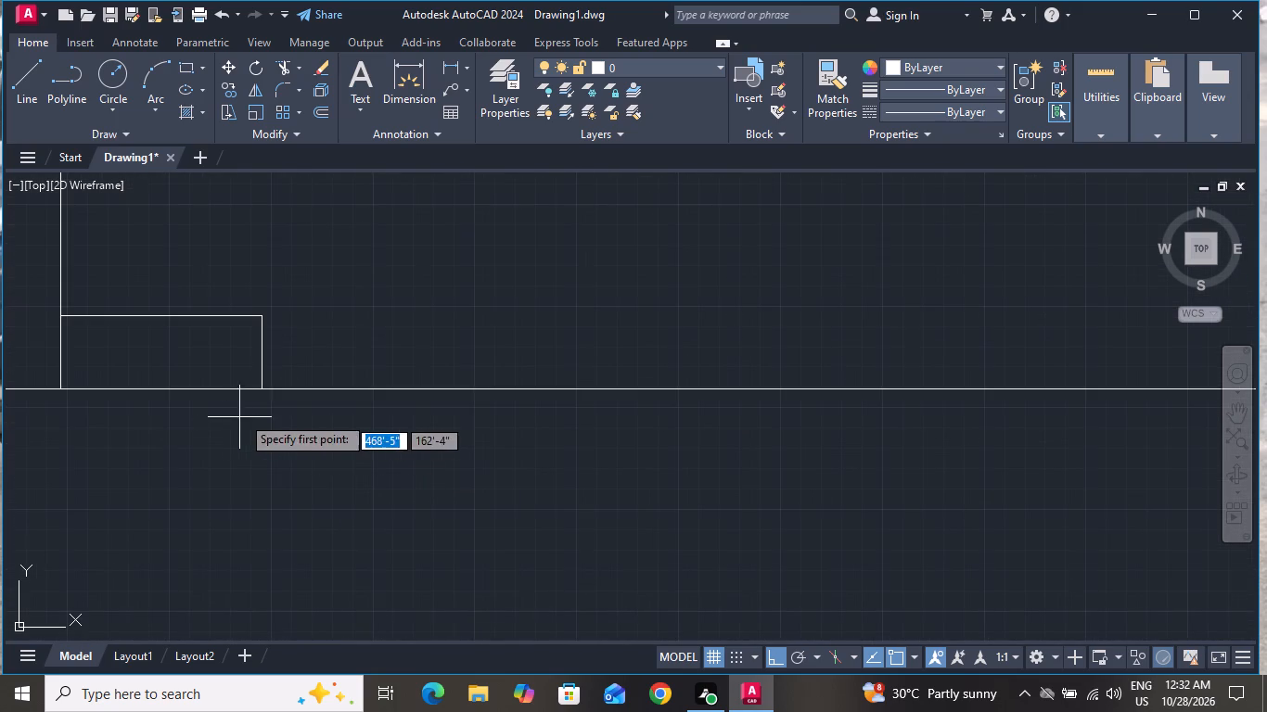
left_click(261, 371)
scroll(677, 338, "down", 3)
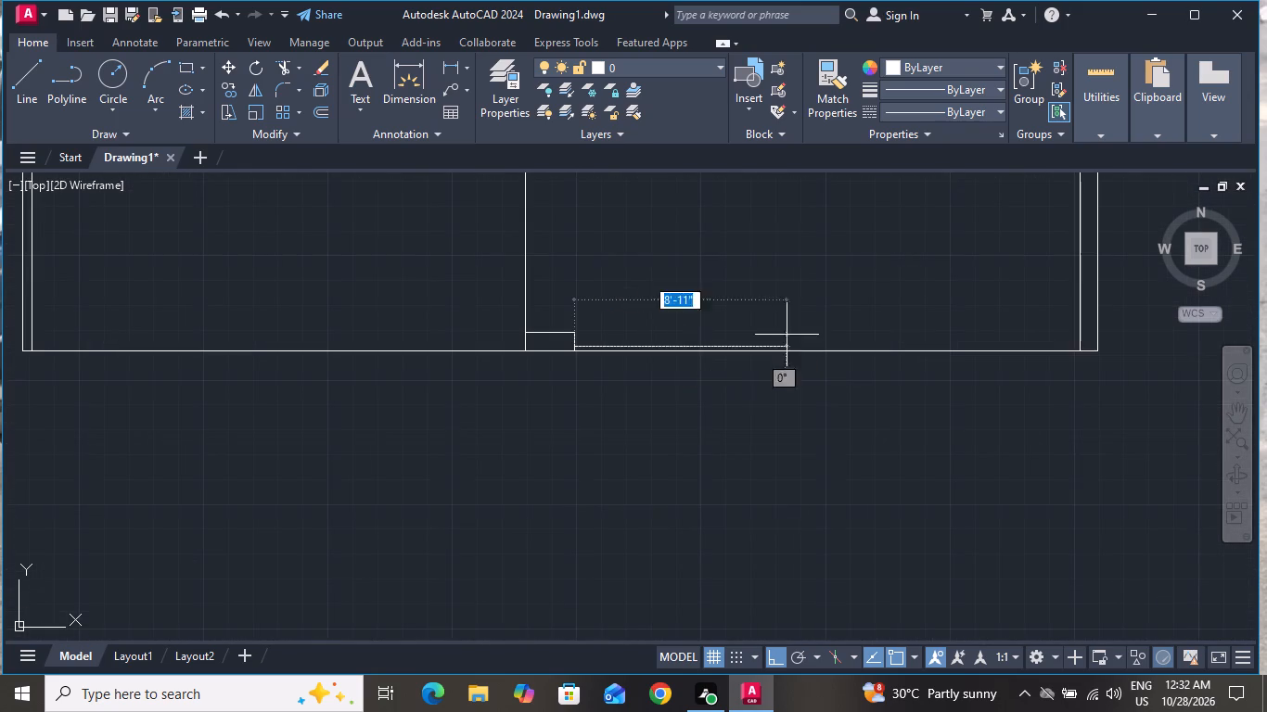
scroll(1076, 343, "up", 3)
left_click(1074, 350)
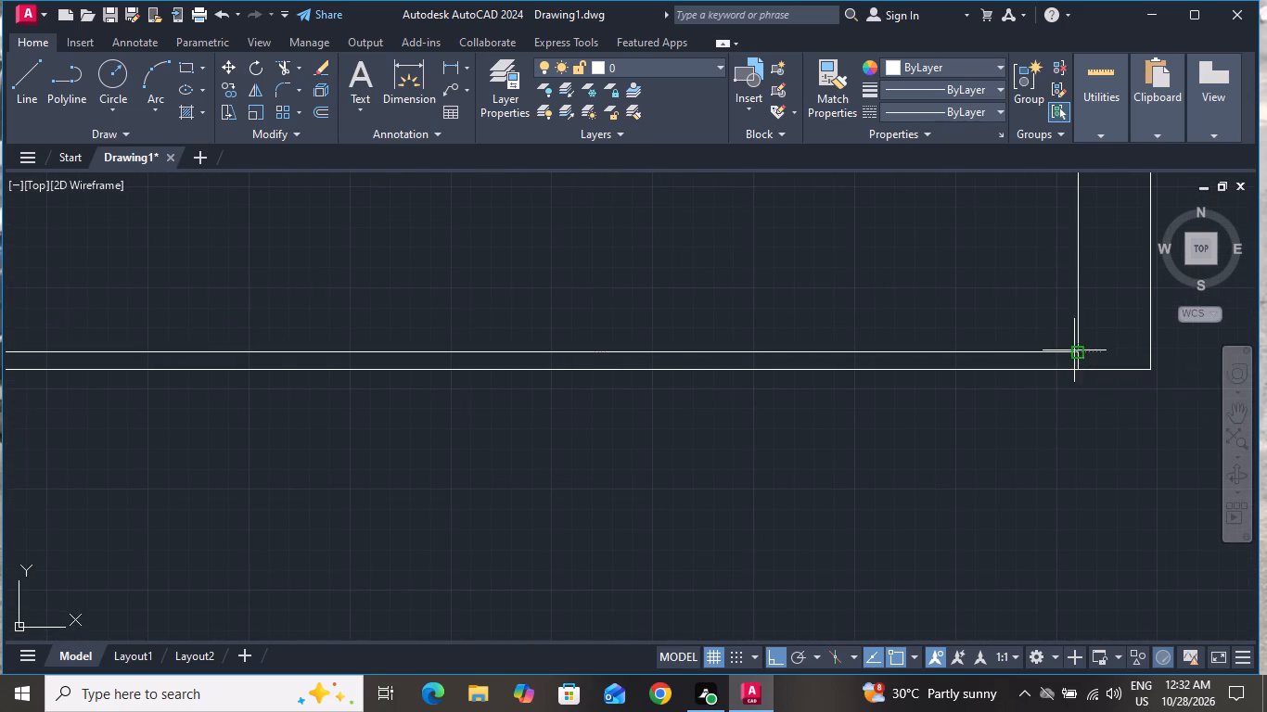
right_click(1074, 351)
left_click(1097, 386)
Insert the Trees - Imperial block from the architectural tool palette into the open area at the plan's lower left.
scroll(1073, 405, "down", 4)
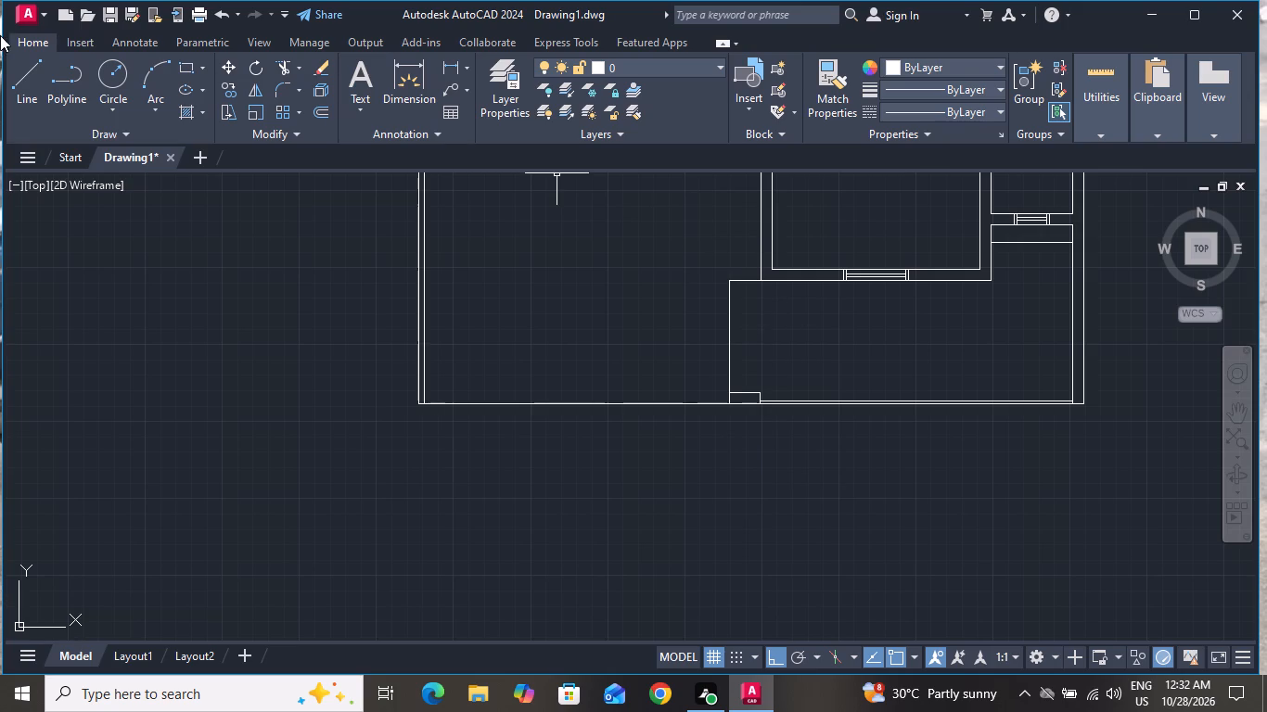
type("TP")
key("space")
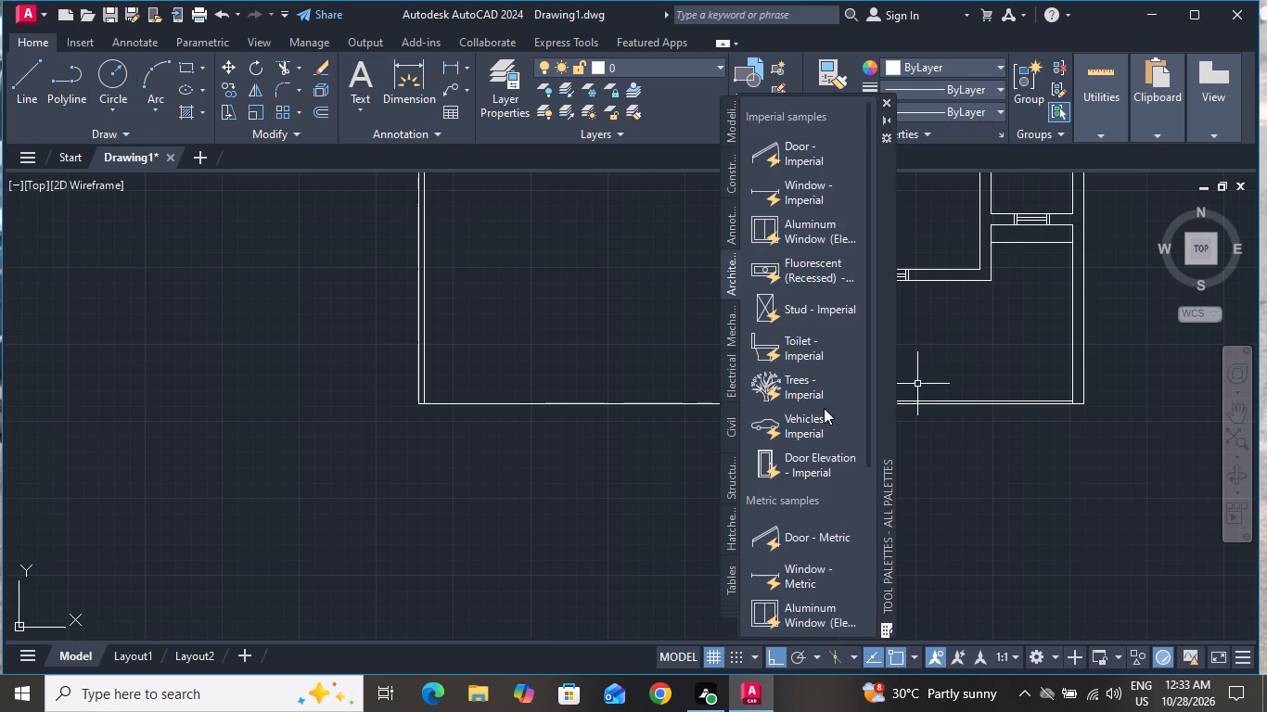
left_click(806, 394)
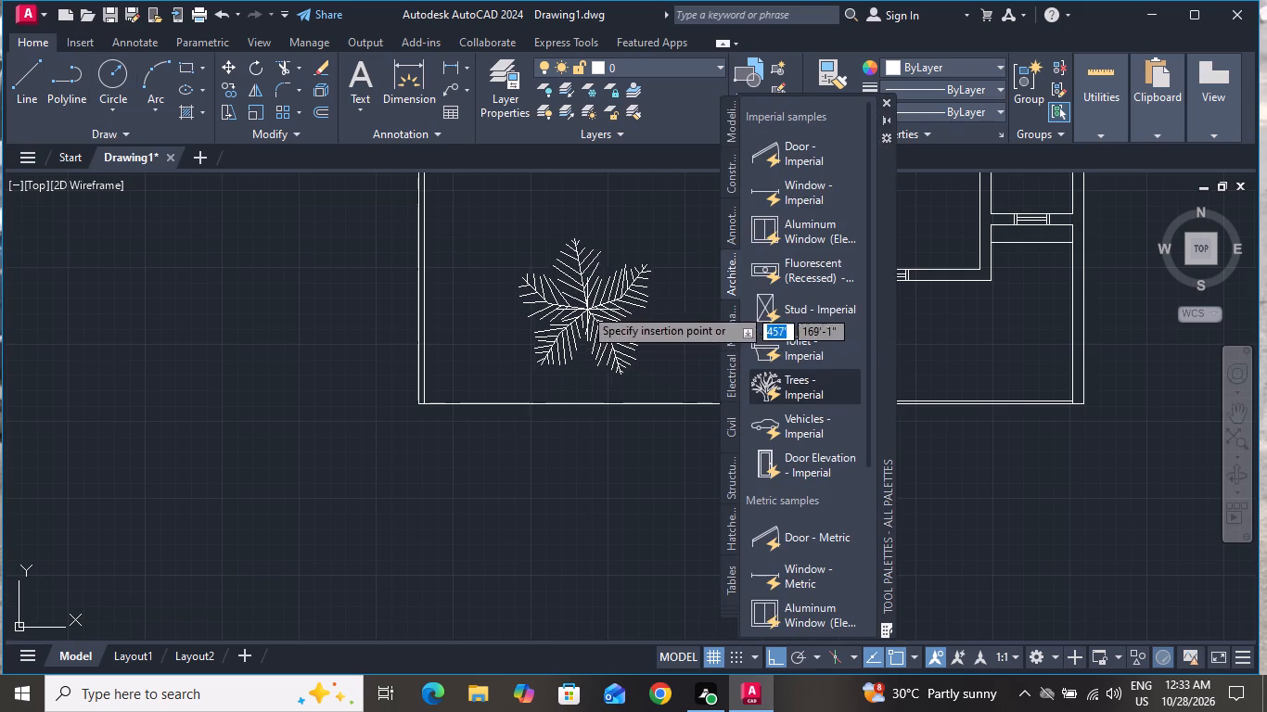
left_click(583, 305)
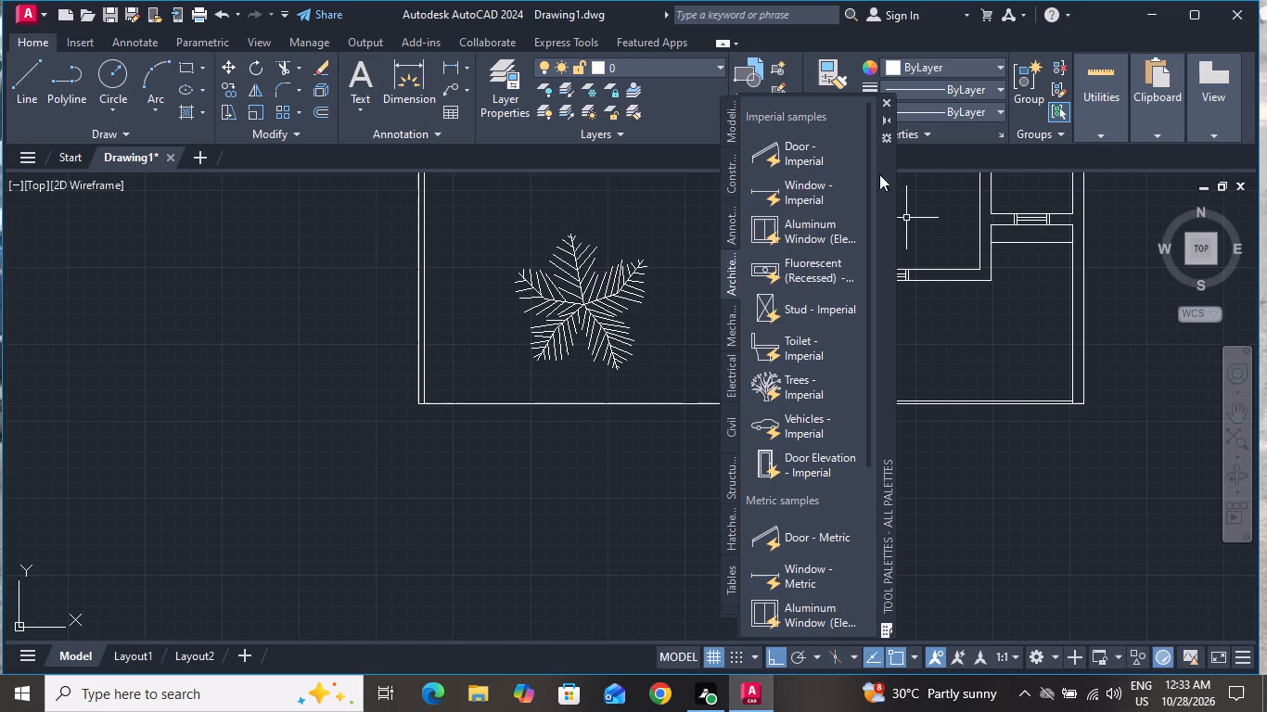
left_click(887, 102)
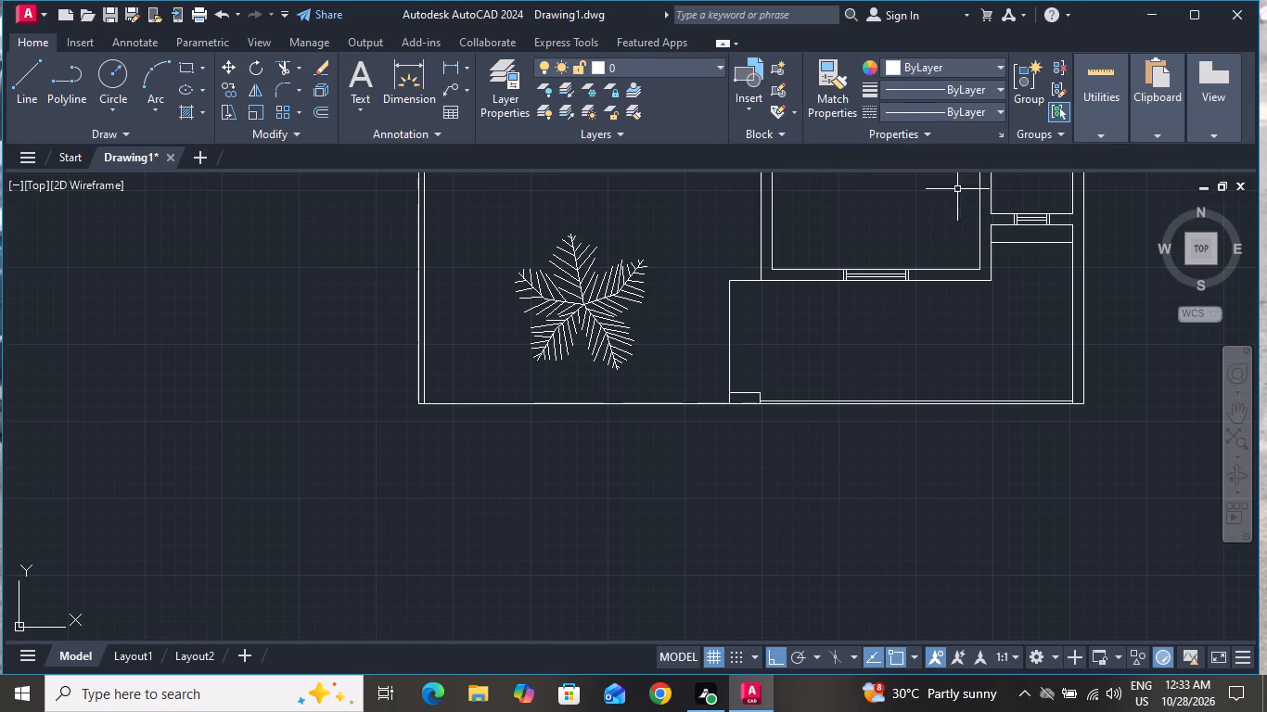
Scale the tree block down to a small plant symbol, using a base point near its centre.
scroll(624, 269, "up", 1)
left_click(595, 302)
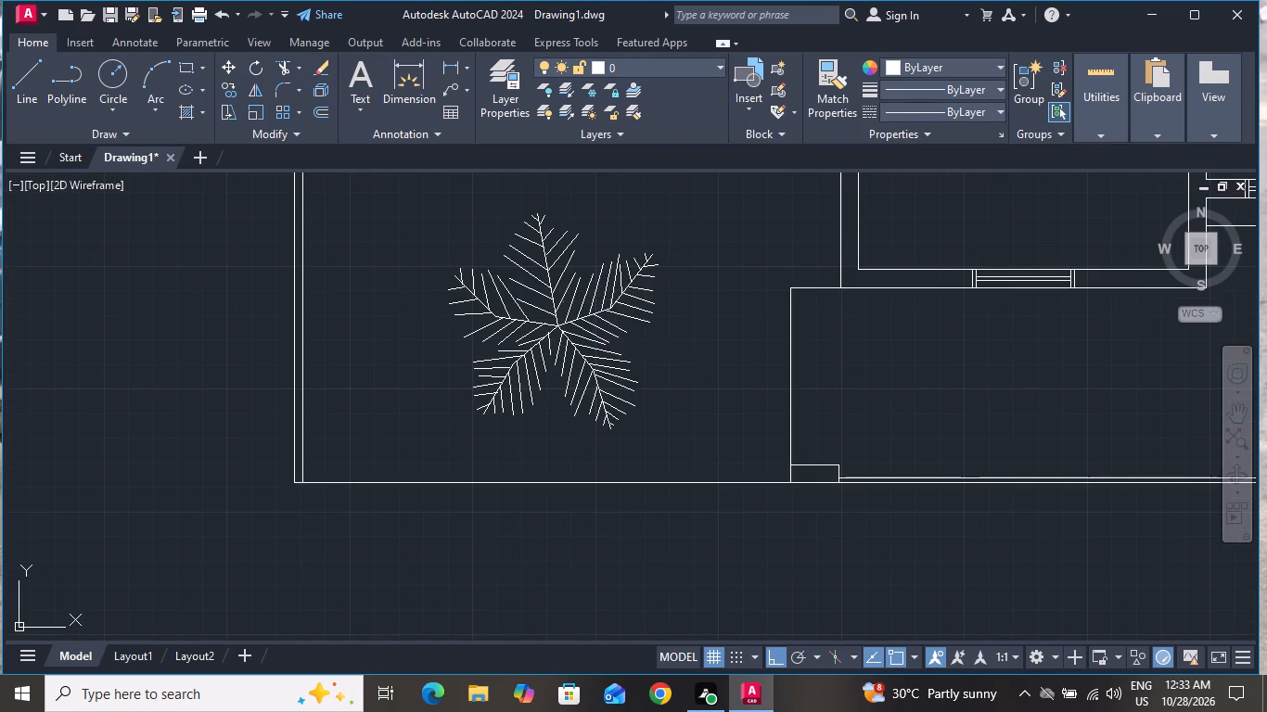
left_click(250, 117)
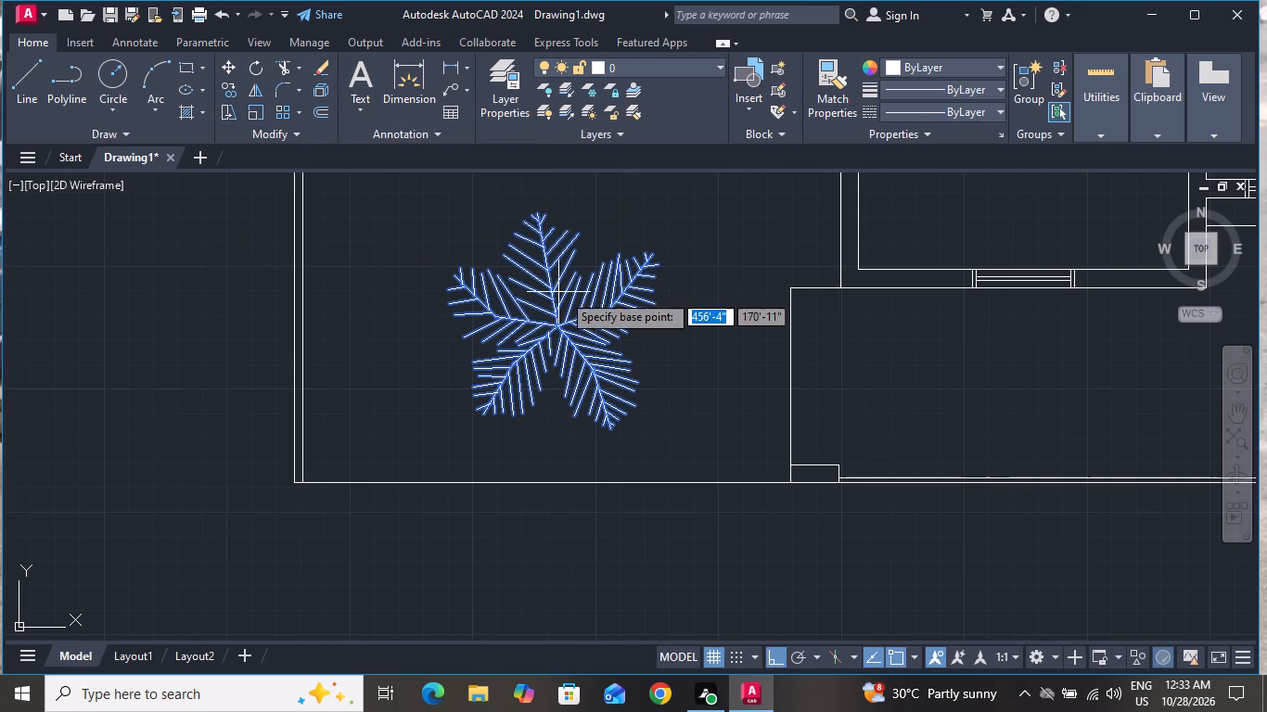
left_click(575, 325)
left_click(587, 348)
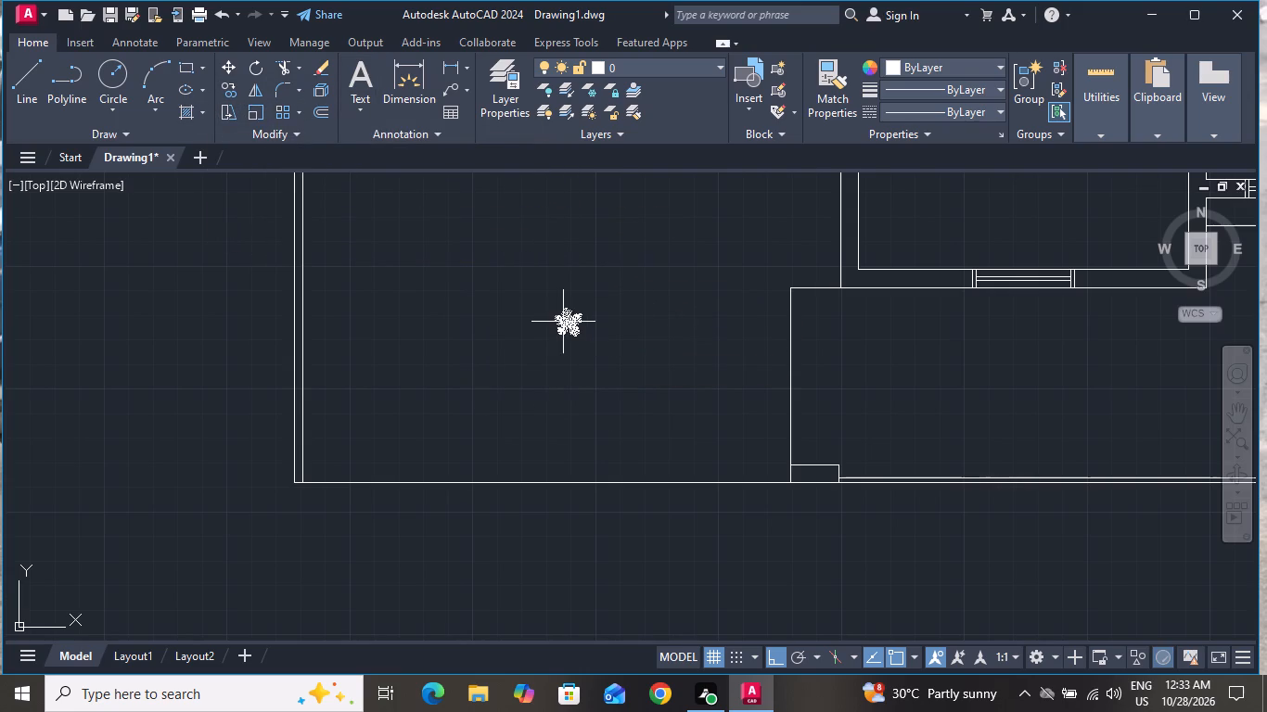
Open the properties of the scaled-down tree block for review.
left_click(574, 328)
right_click(574, 327)
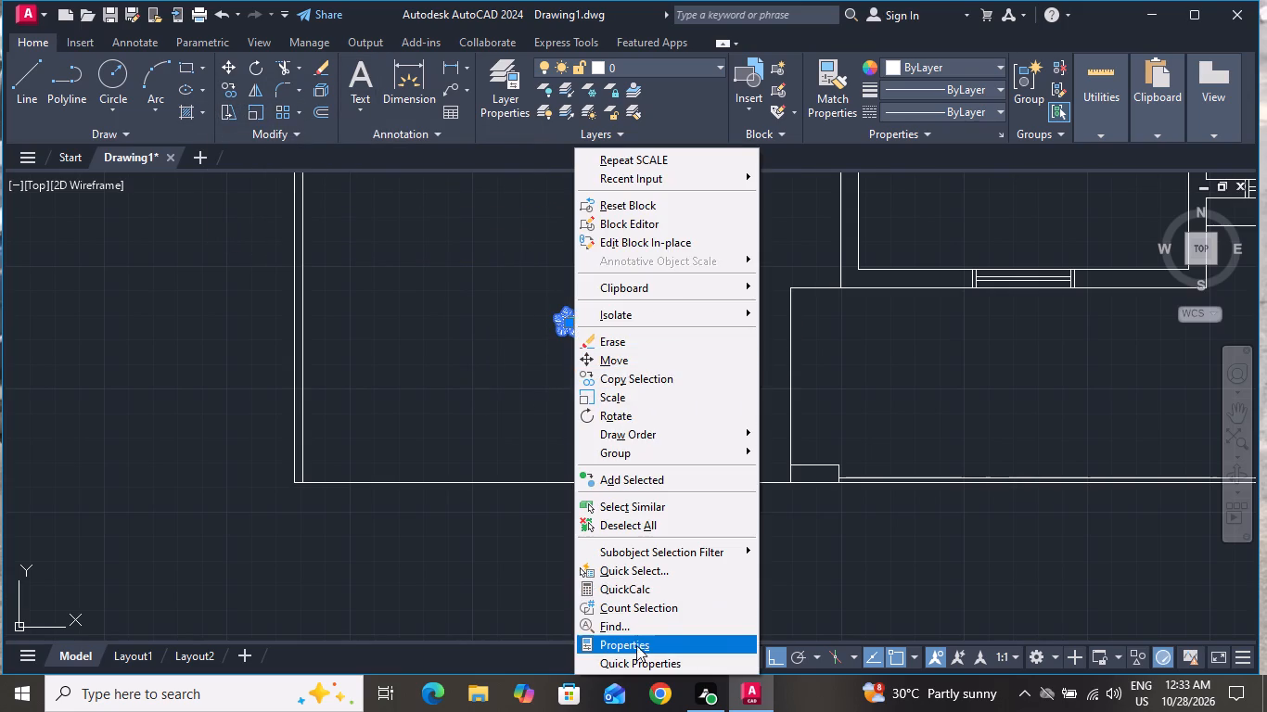
left_click(636, 648)
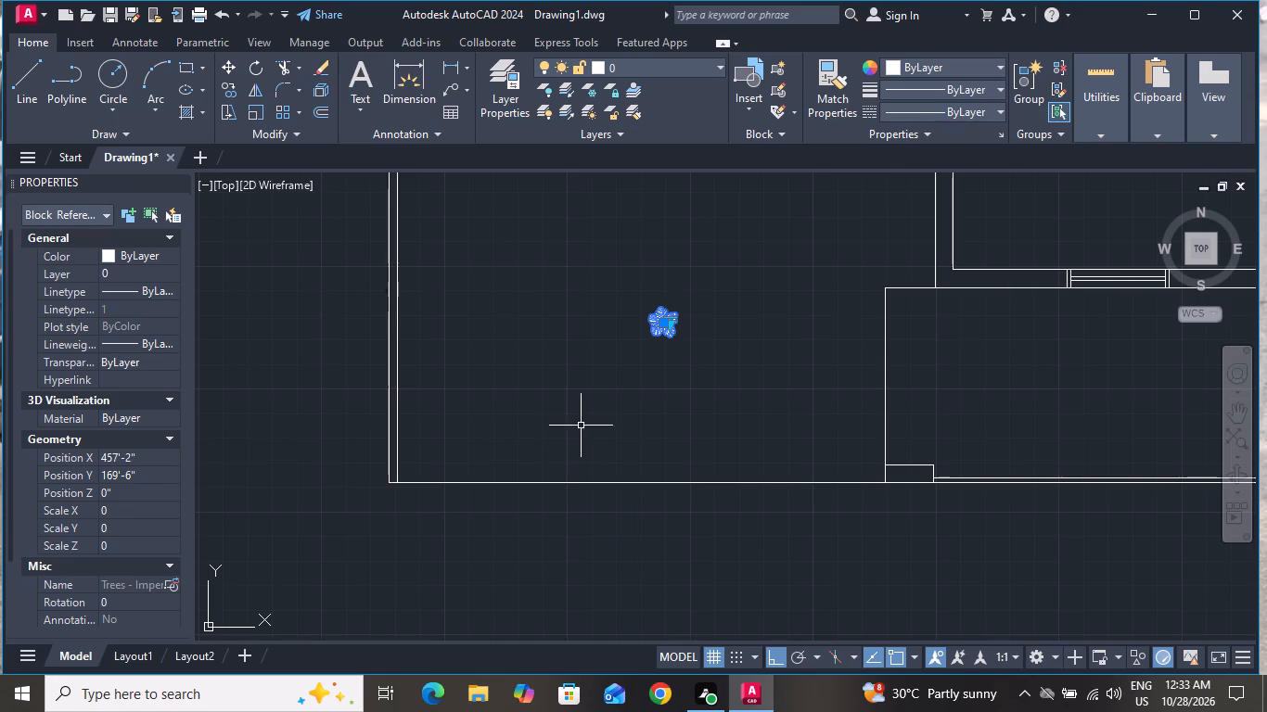
key("Escape")
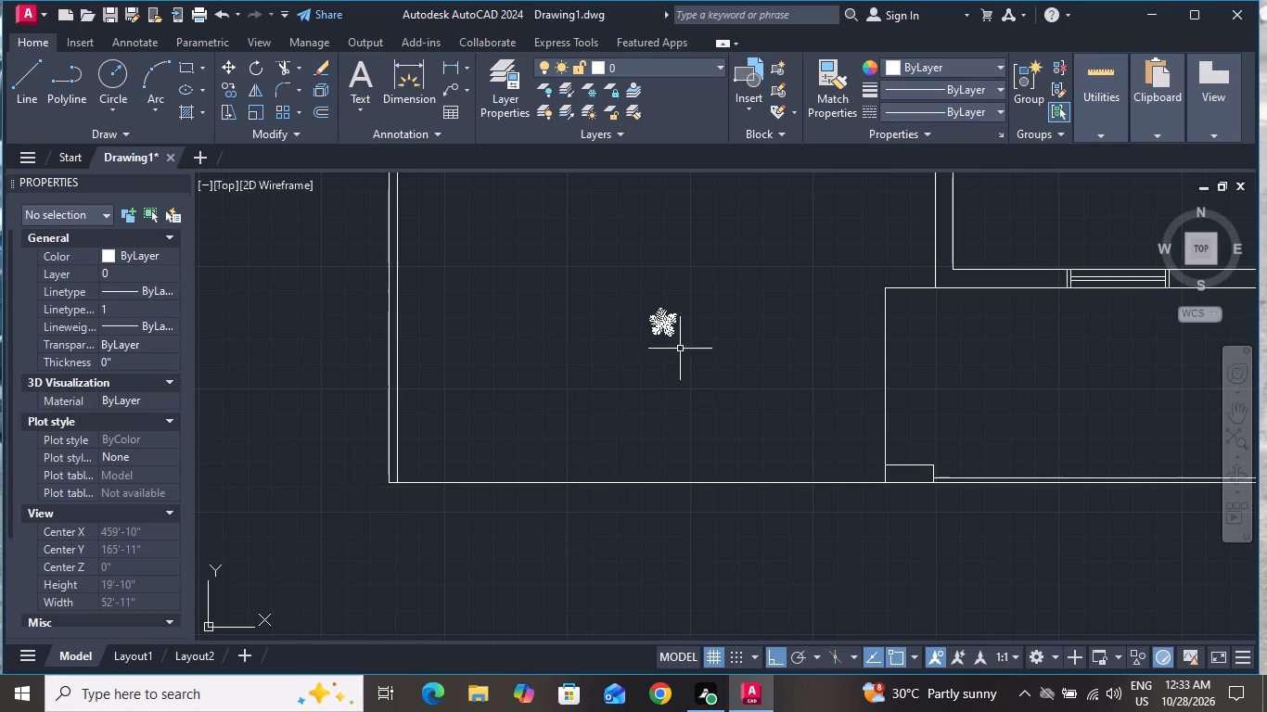
Open the Trees - Imperial block definition for editing.
triple_click(674, 327)
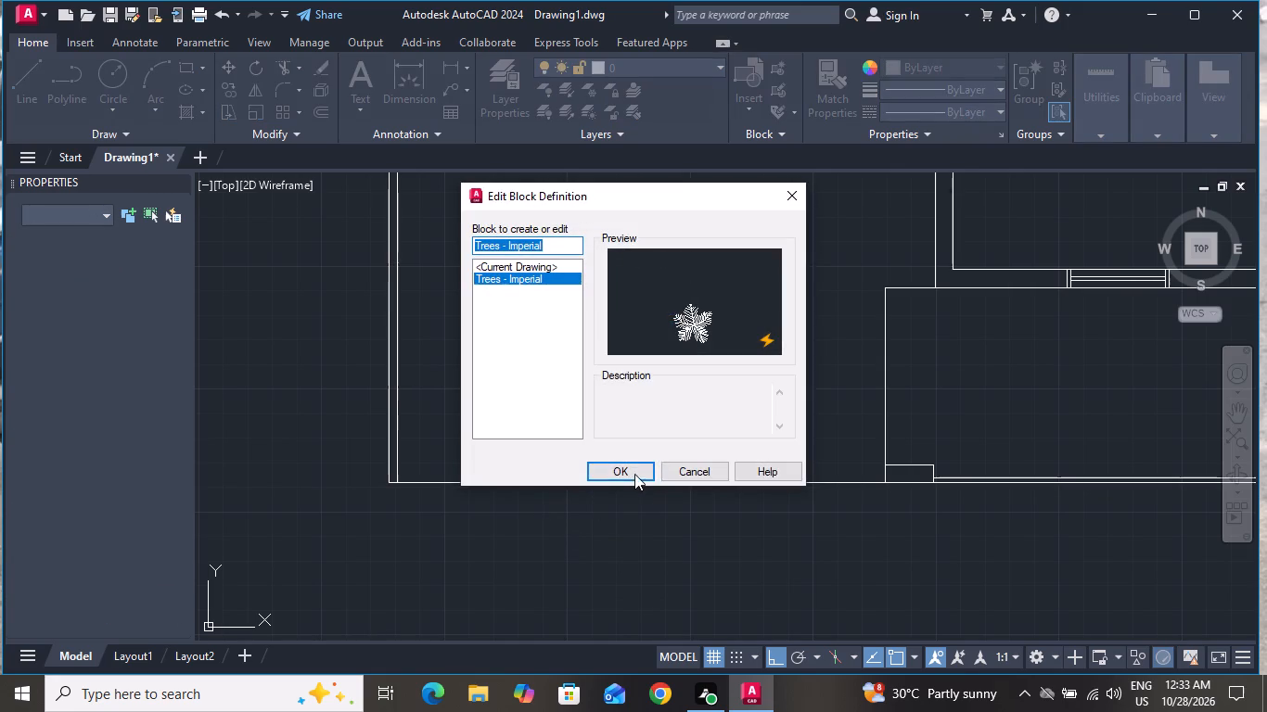
left_click(631, 464)
left_click(850, 380)
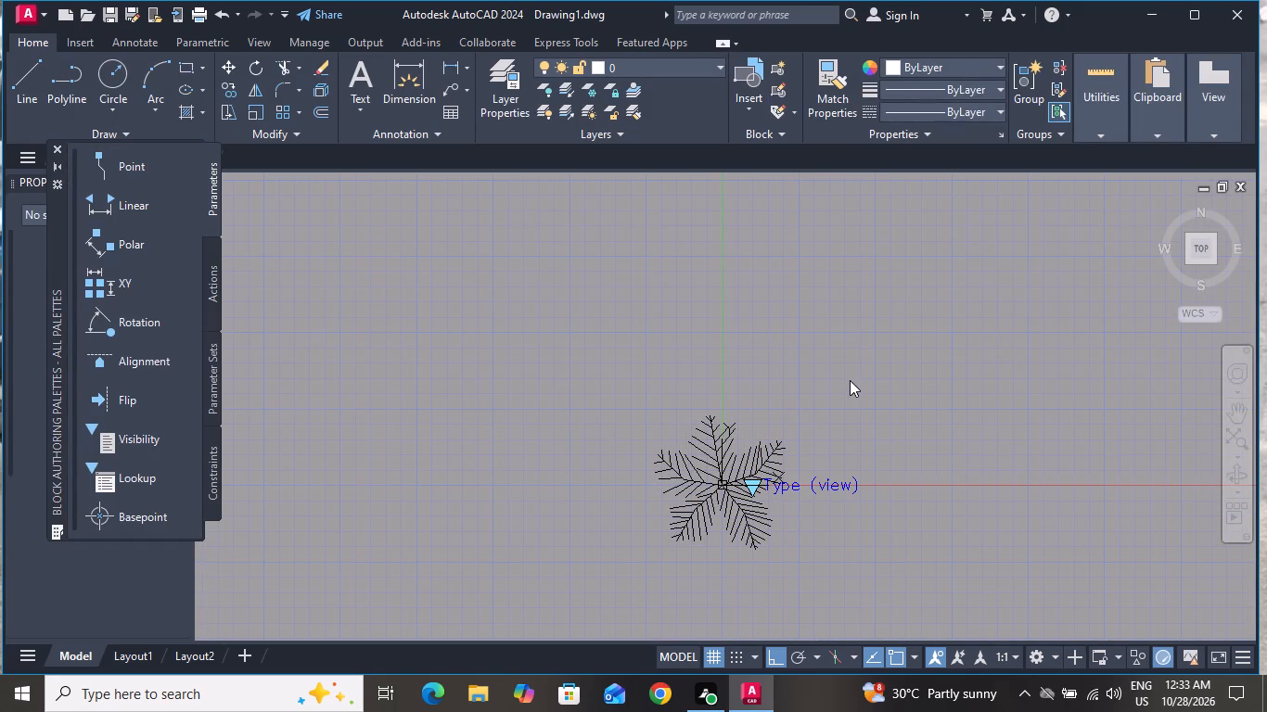
left_click(828, 447)
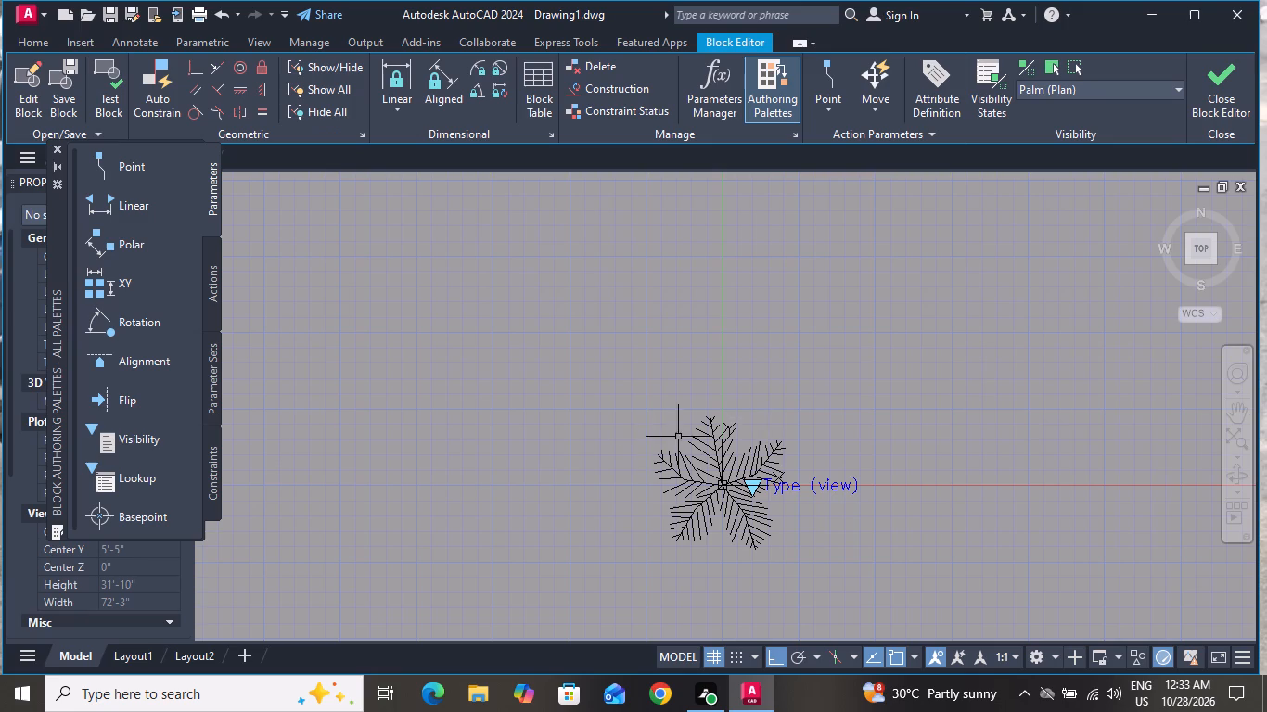
Set the colour of all the palm tree's geometry to green 19,155,72.
left_click(845, 383)
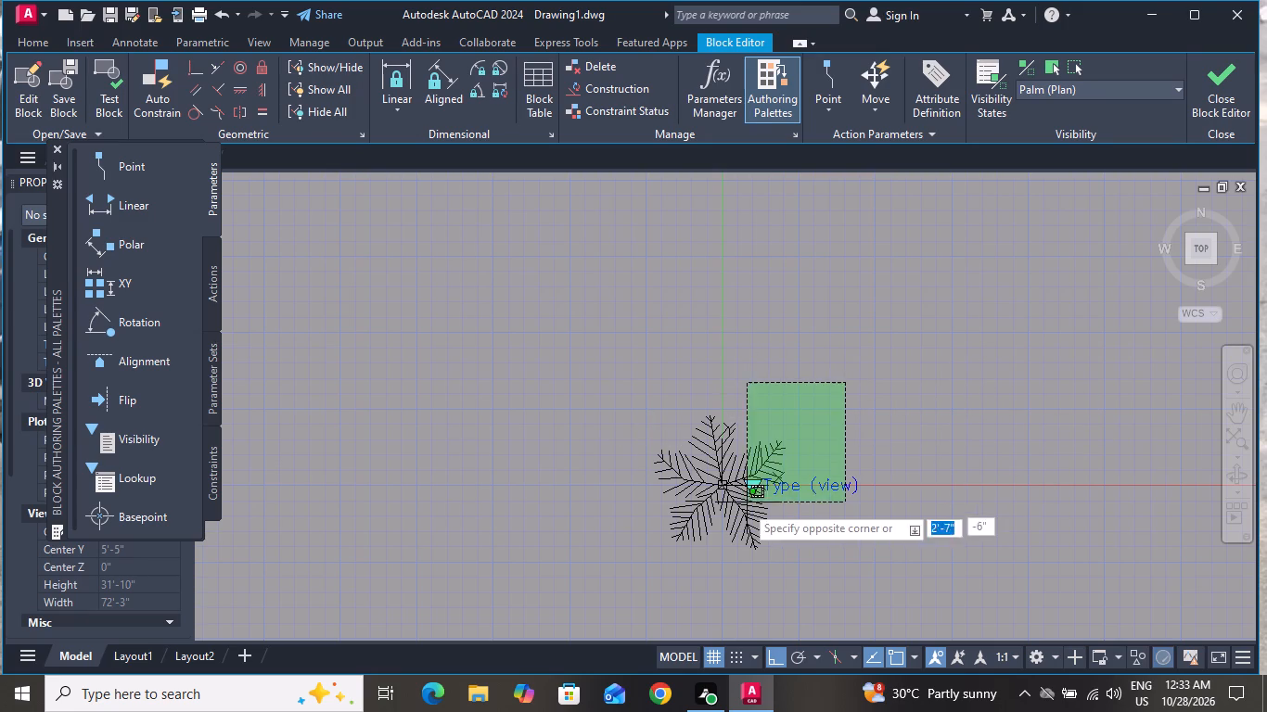
left_click(629, 566)
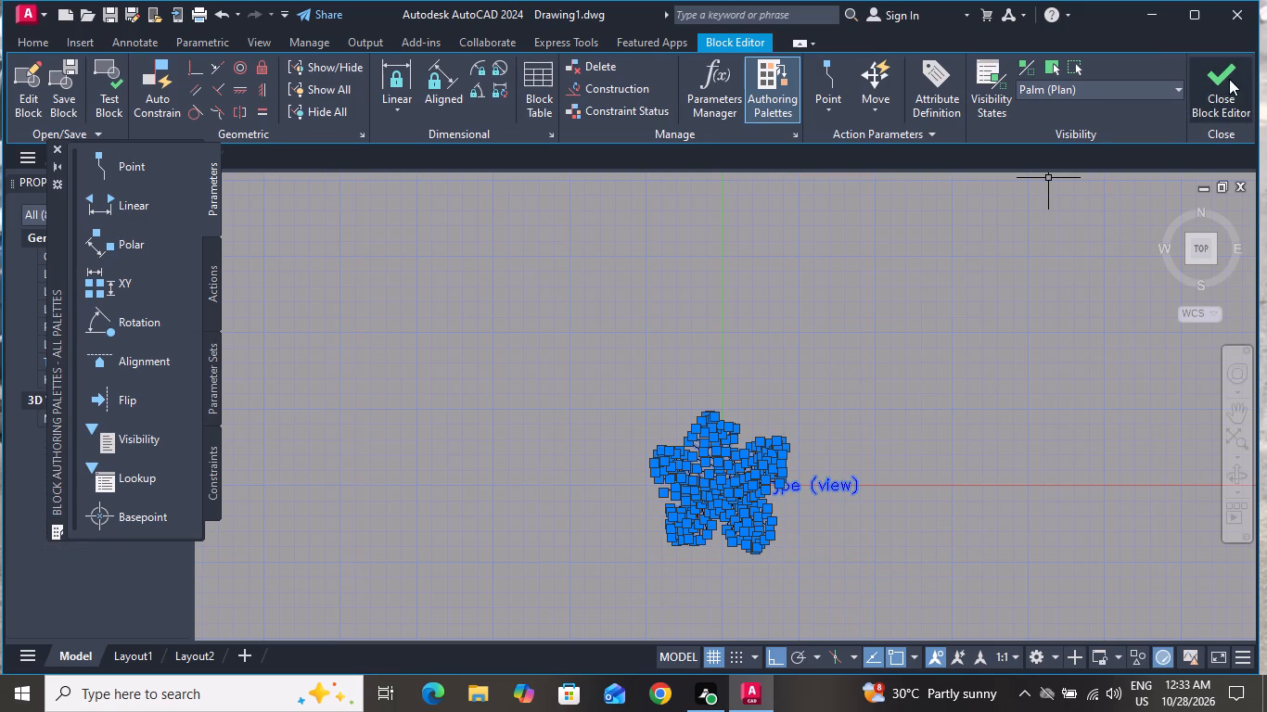
left_click(41, 42)
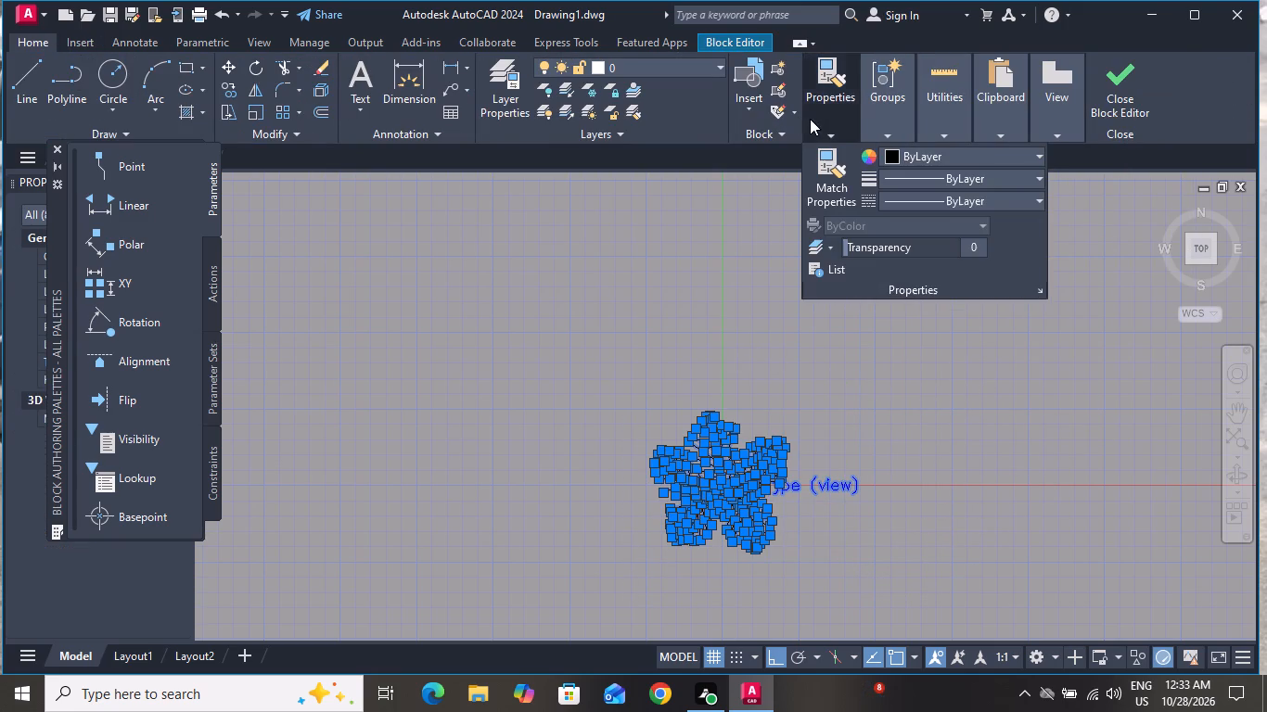
left_click(824, 114)
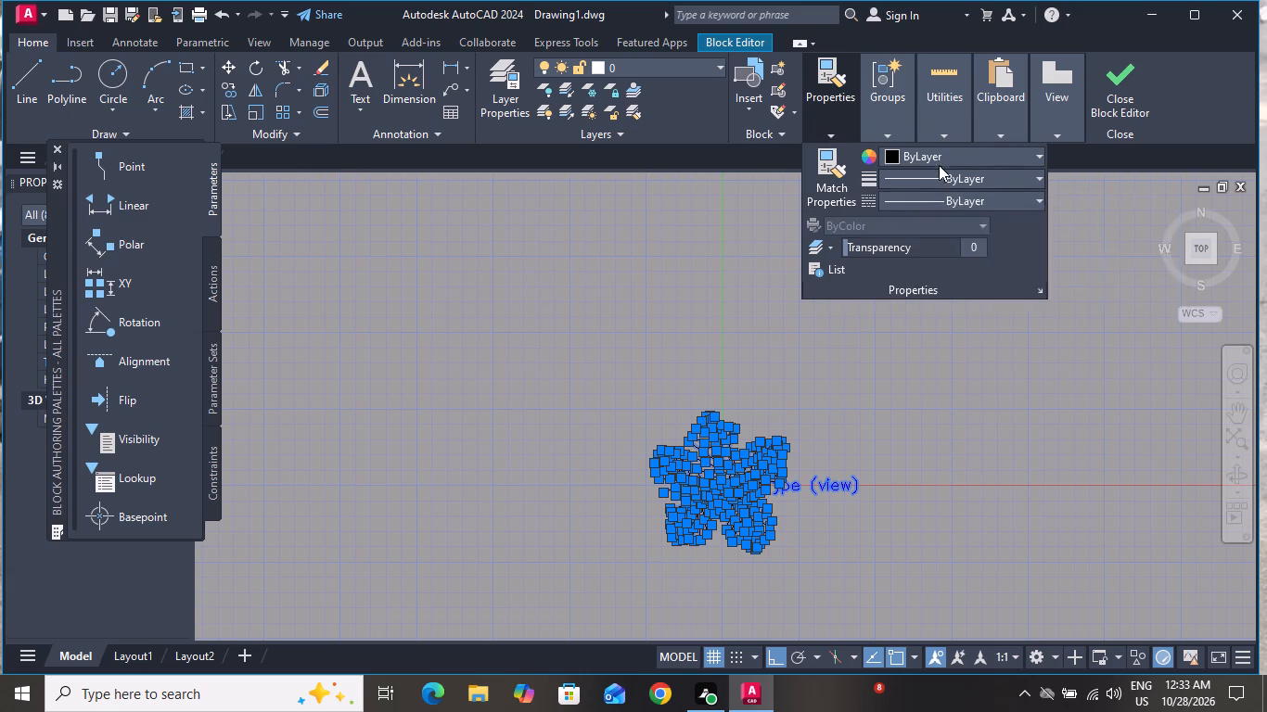
left_click(937, 155)
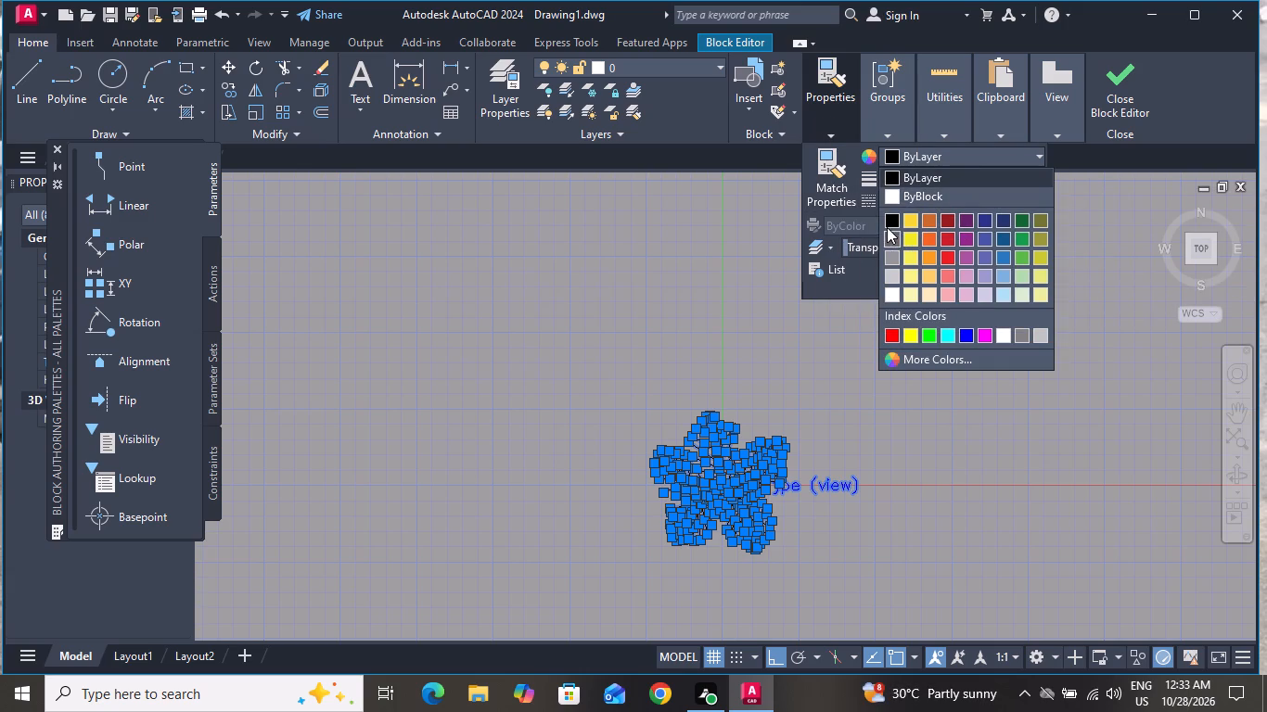
left_click(1021, 241)
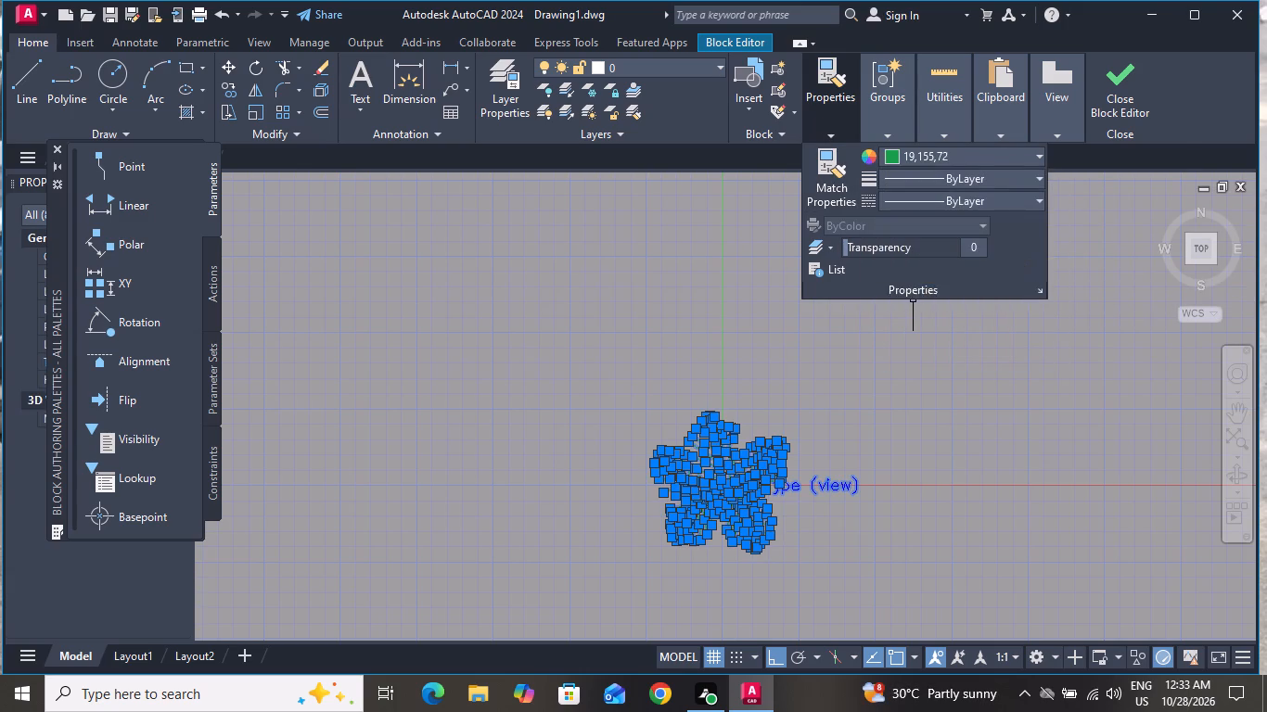
Close the block editor and save the changes to the tree block.
left_click(1112, 101)
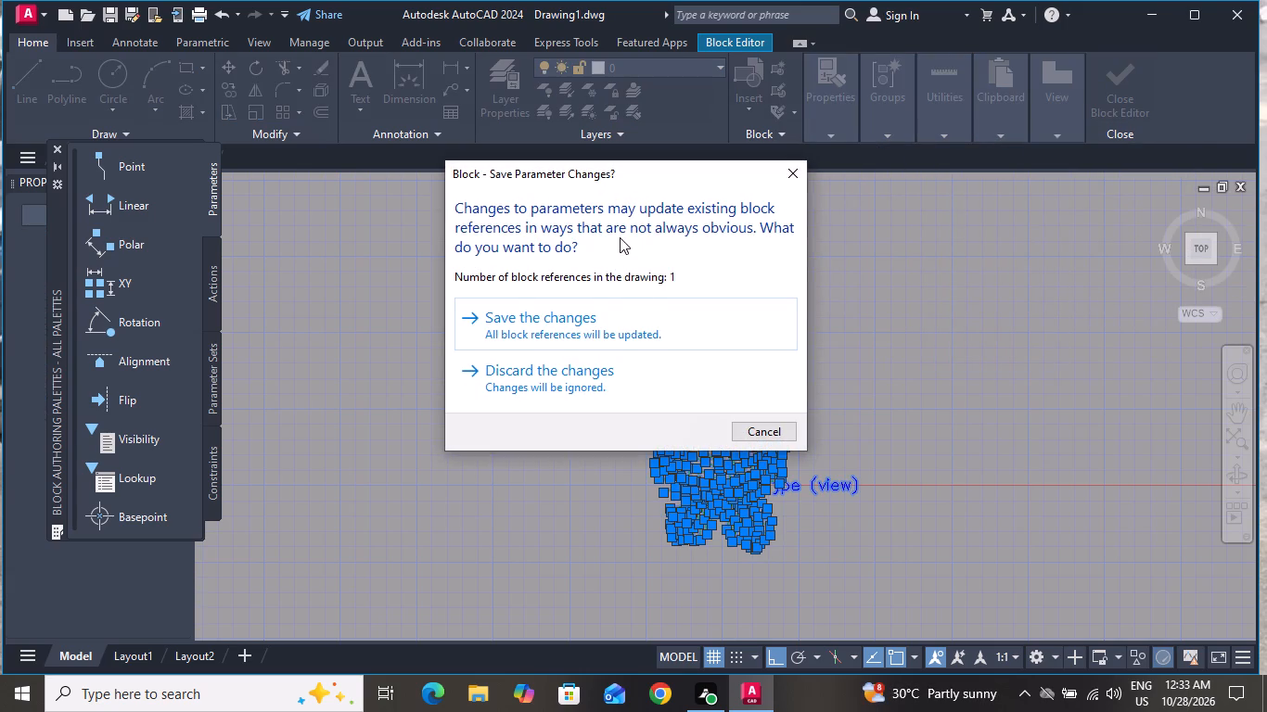
left_click(608, 326)
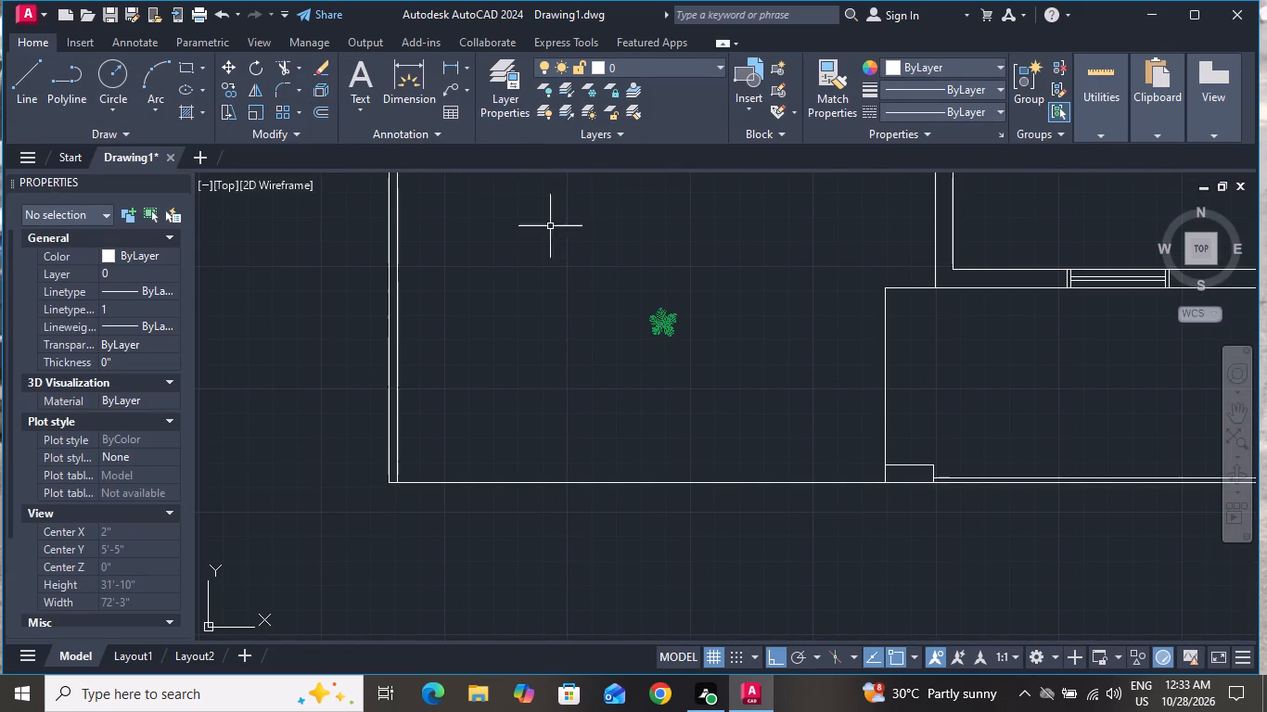
With Ortho off, copy the green tree into a row of four just below the inner line of the narrow southeast area.
left_click(227, 81)
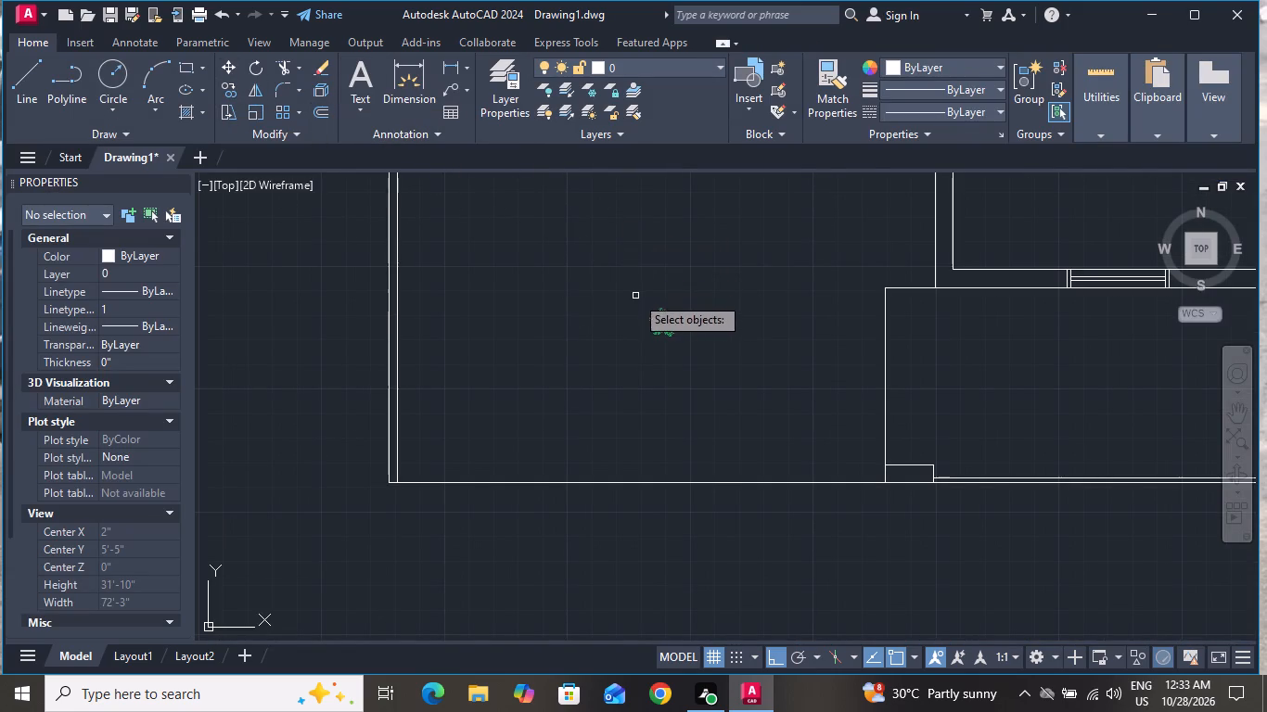
key("Escape")
left_click(666, 327)
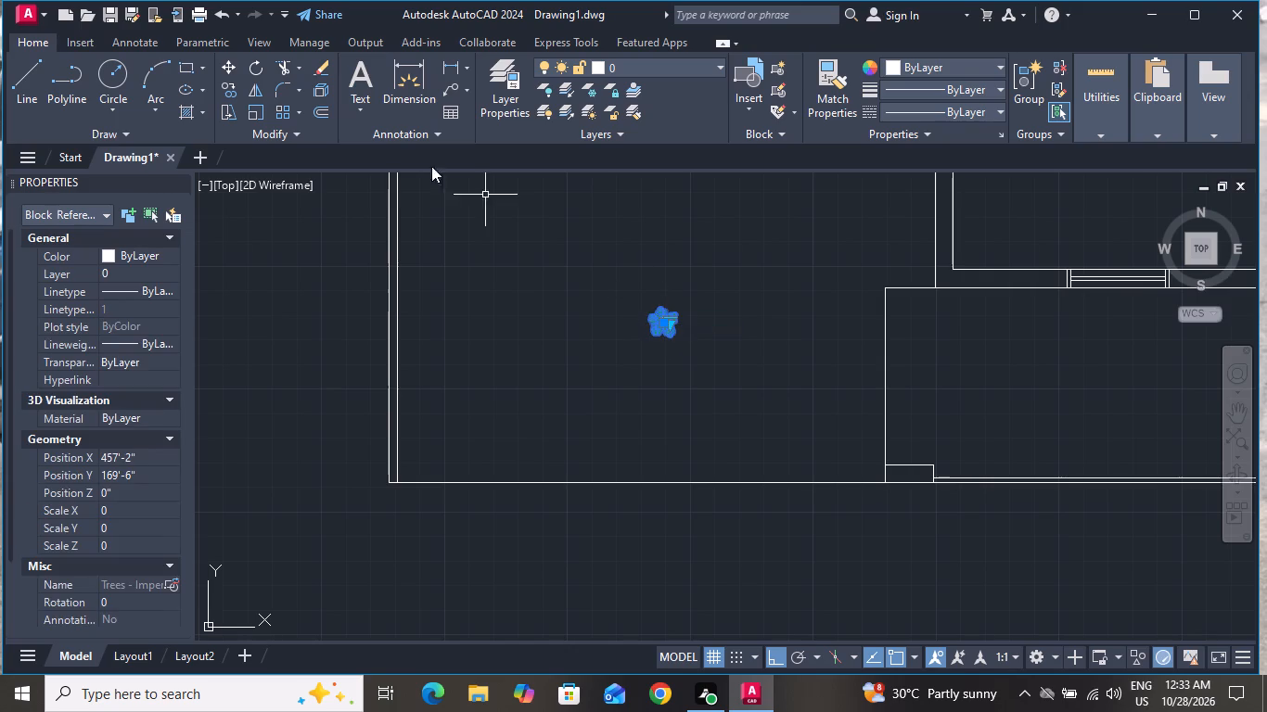
left_click(229, 92)
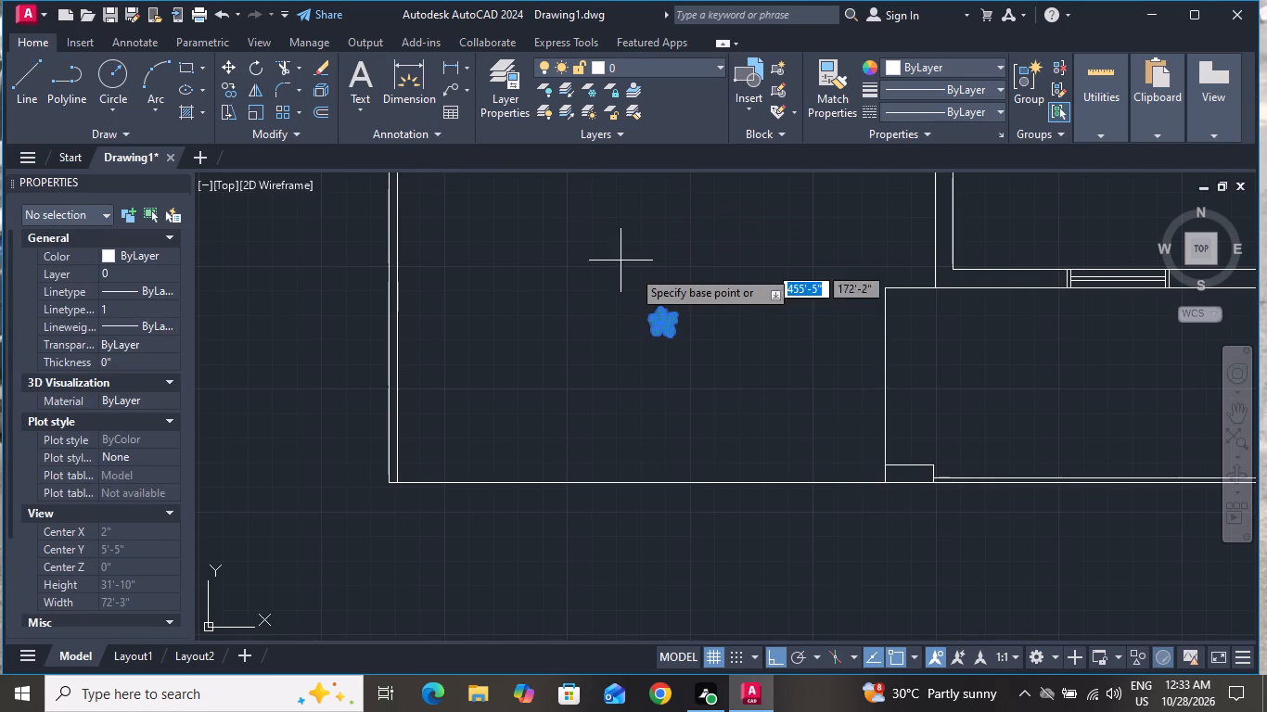
left_click(659, 318)
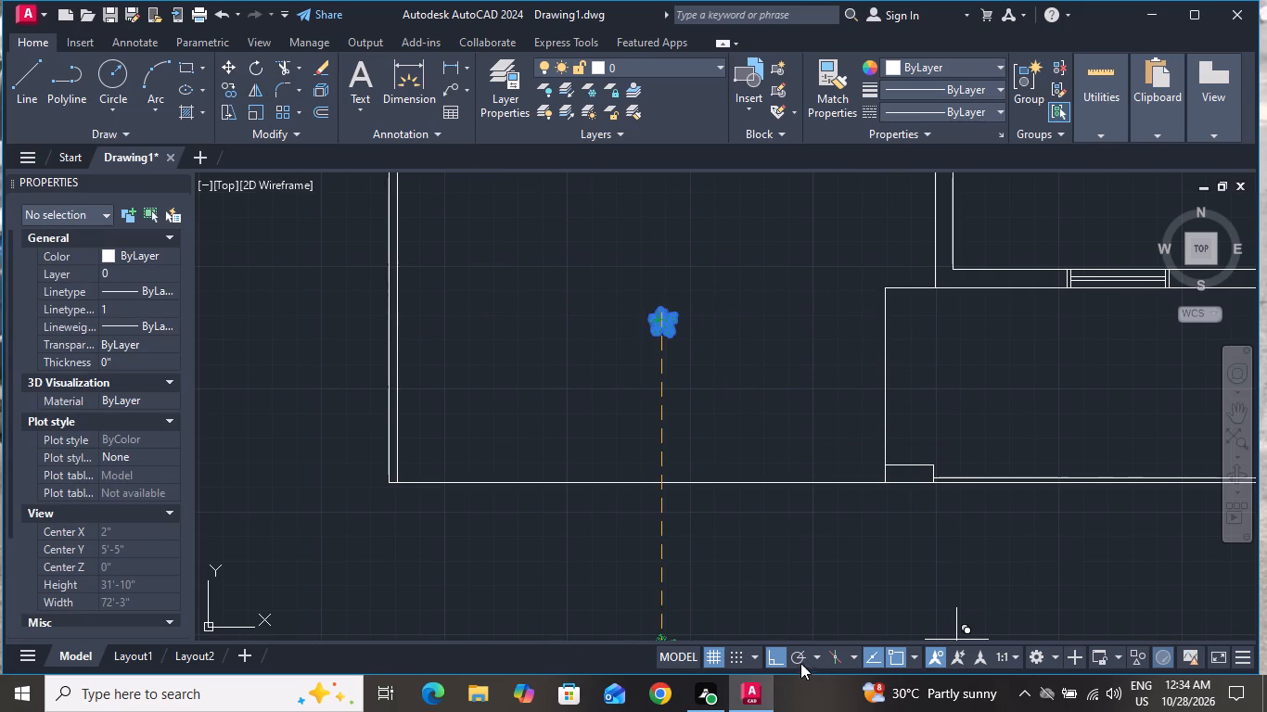
left_click(775, 658)
scroll(818, 578, "down", 1)
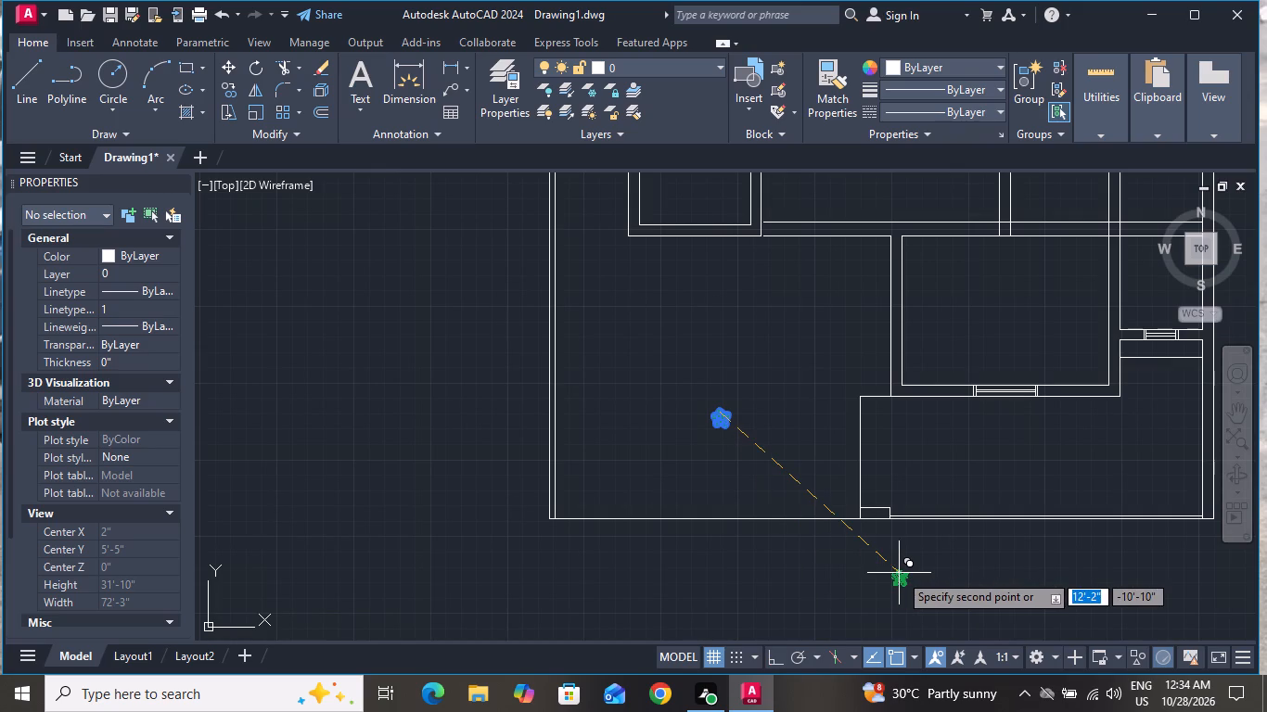
scroll(886, 504, "up", 4)
scroll(876, 502, "down", 5)
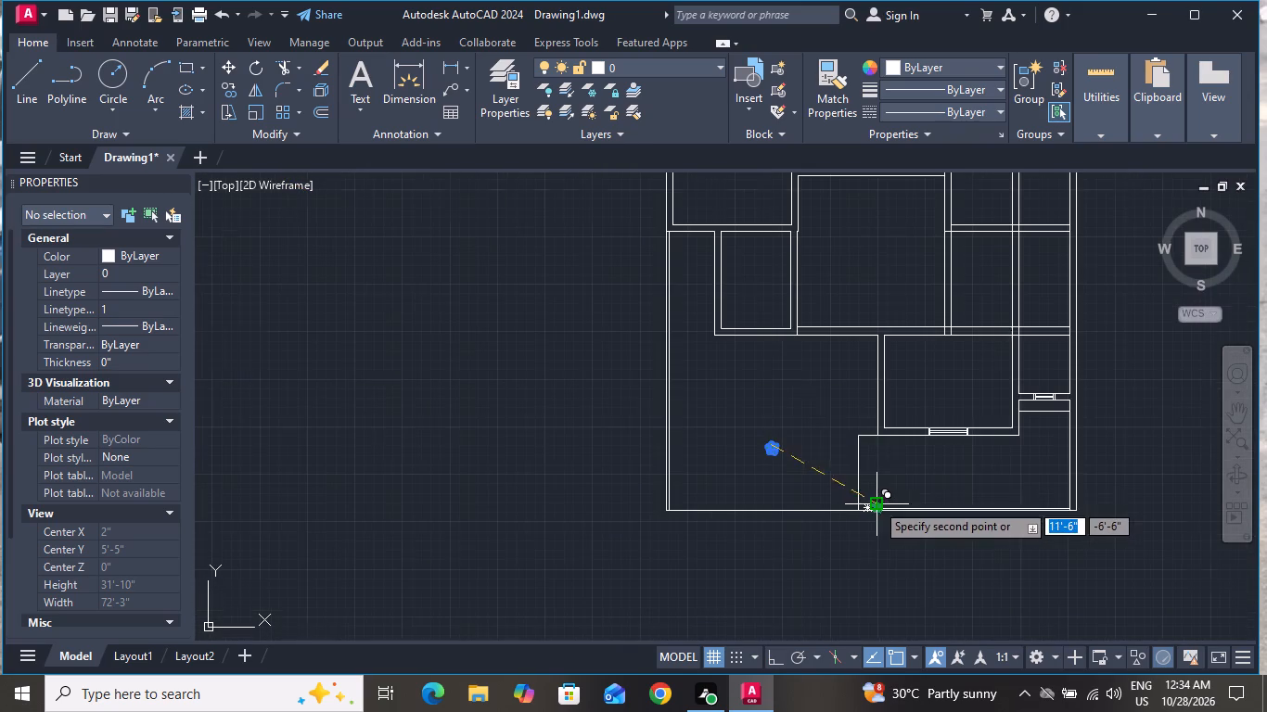
scroll(865, 420, "down", 2)
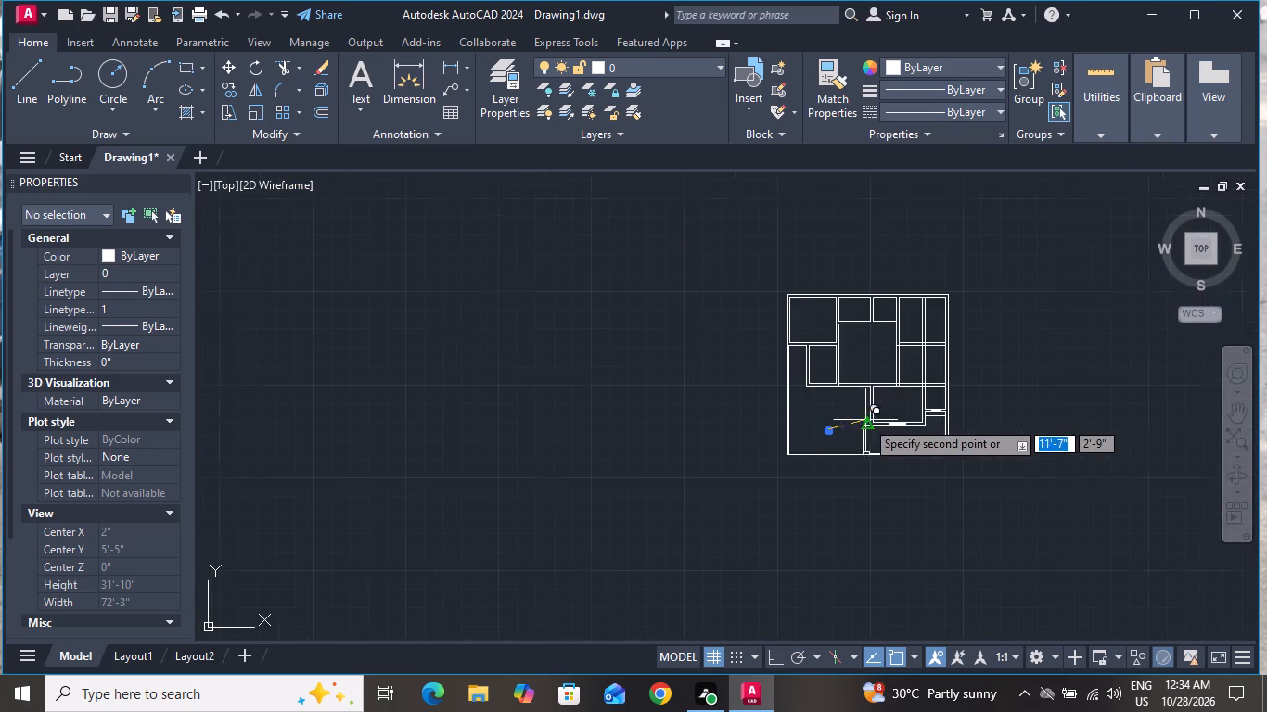
scroll(933, 399, "up", 6)
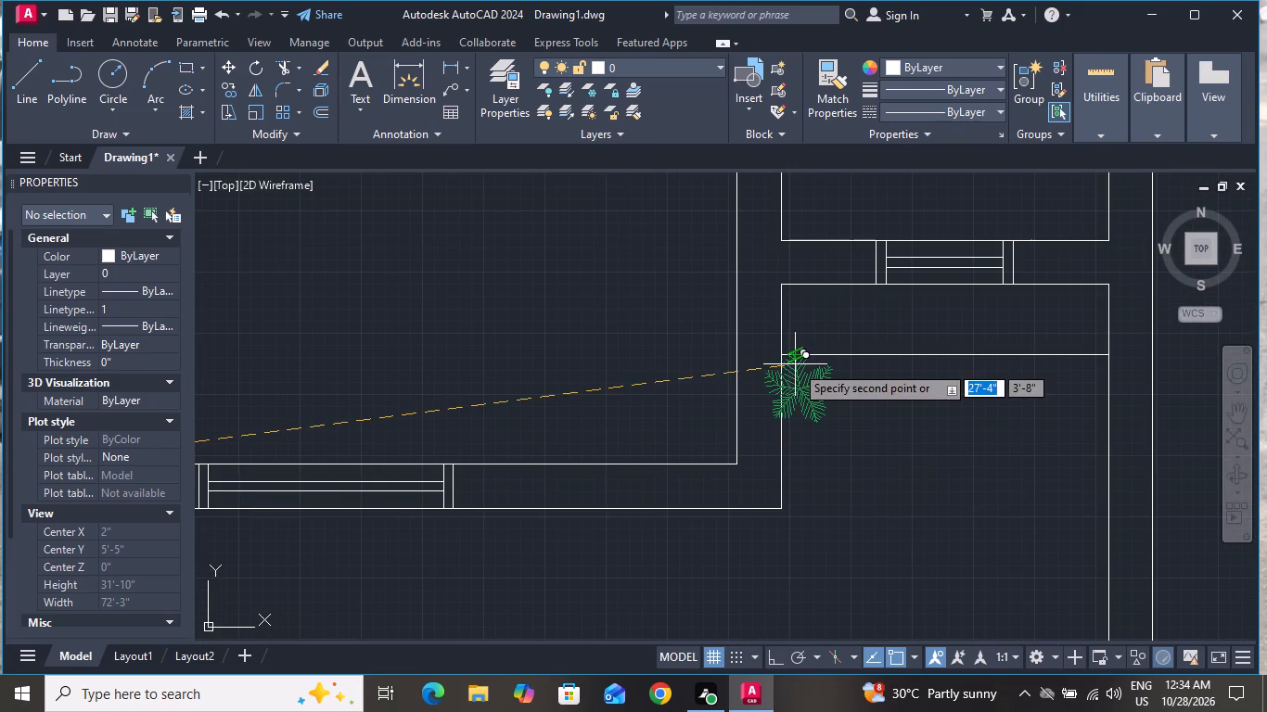
left_click(815, 372)
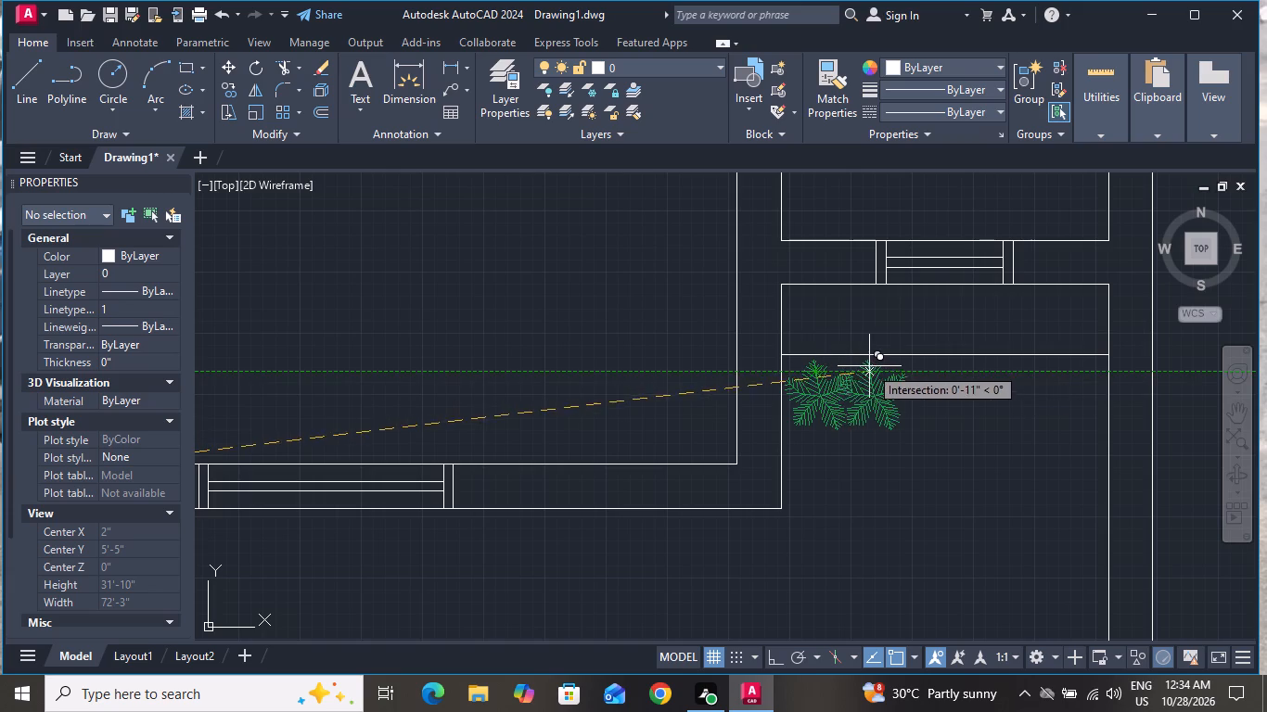
left_click(890, 364)
left_click(971, 366)
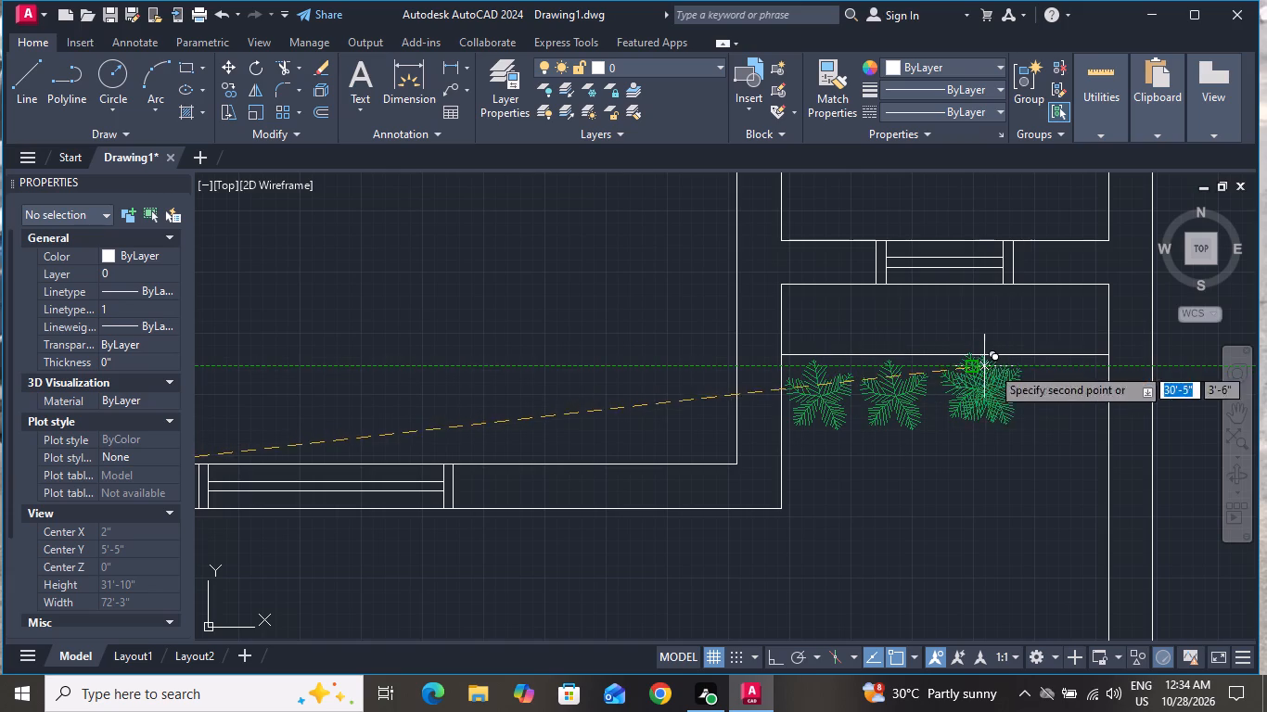
left_click(1053, 366)
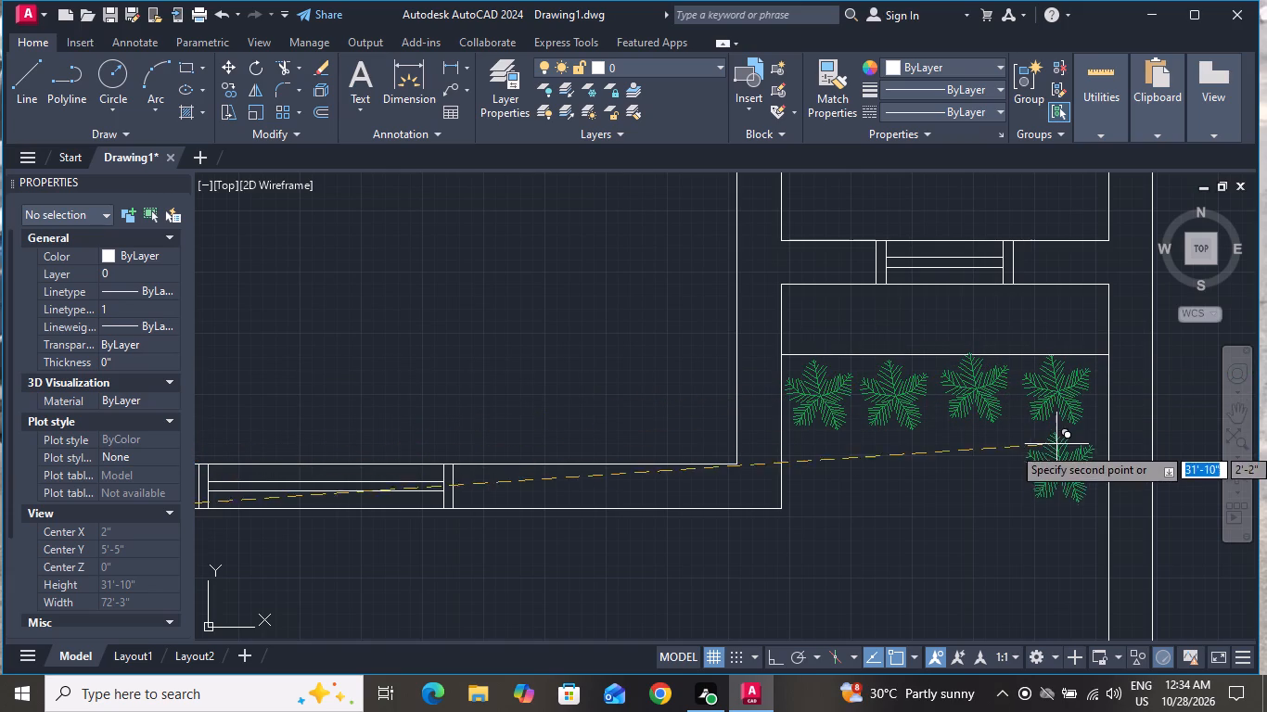
Place a second row of four tree copies directly beneath the first row in the narrow southeast area.
scroll(918, 421, "up", 2)
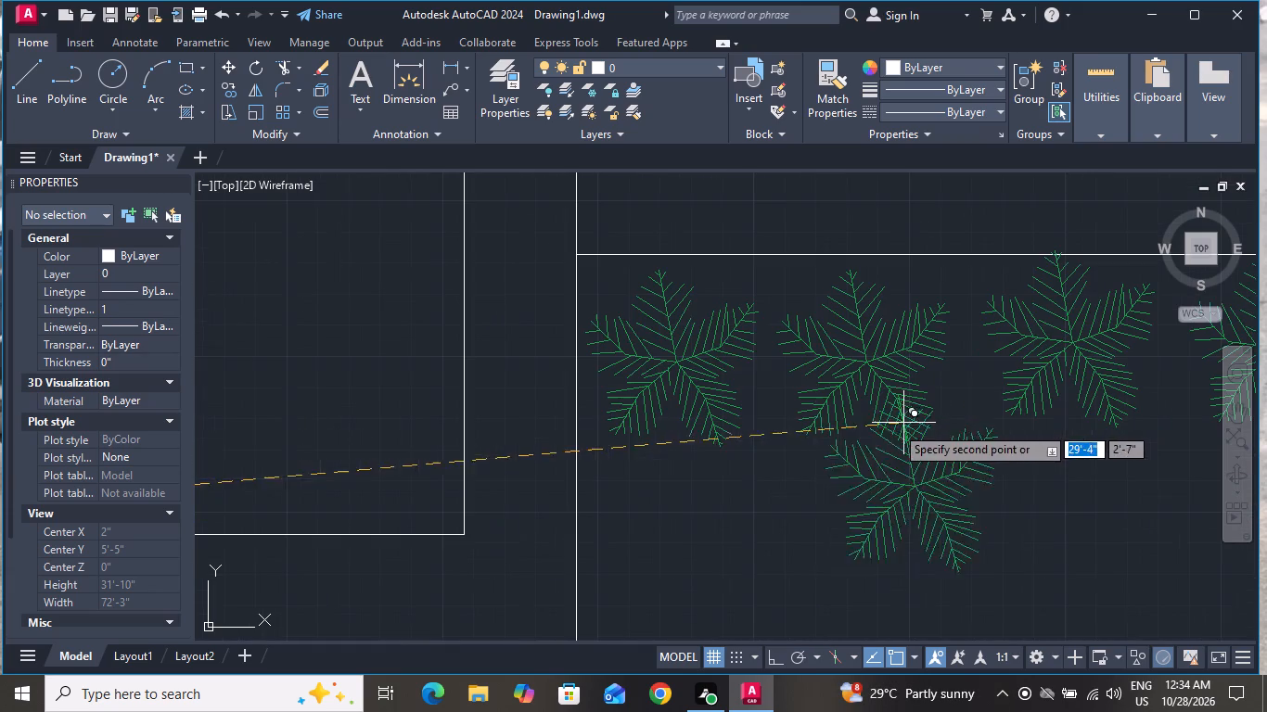
left_click(687, 474)
scroll(808, 453, "down", 1)
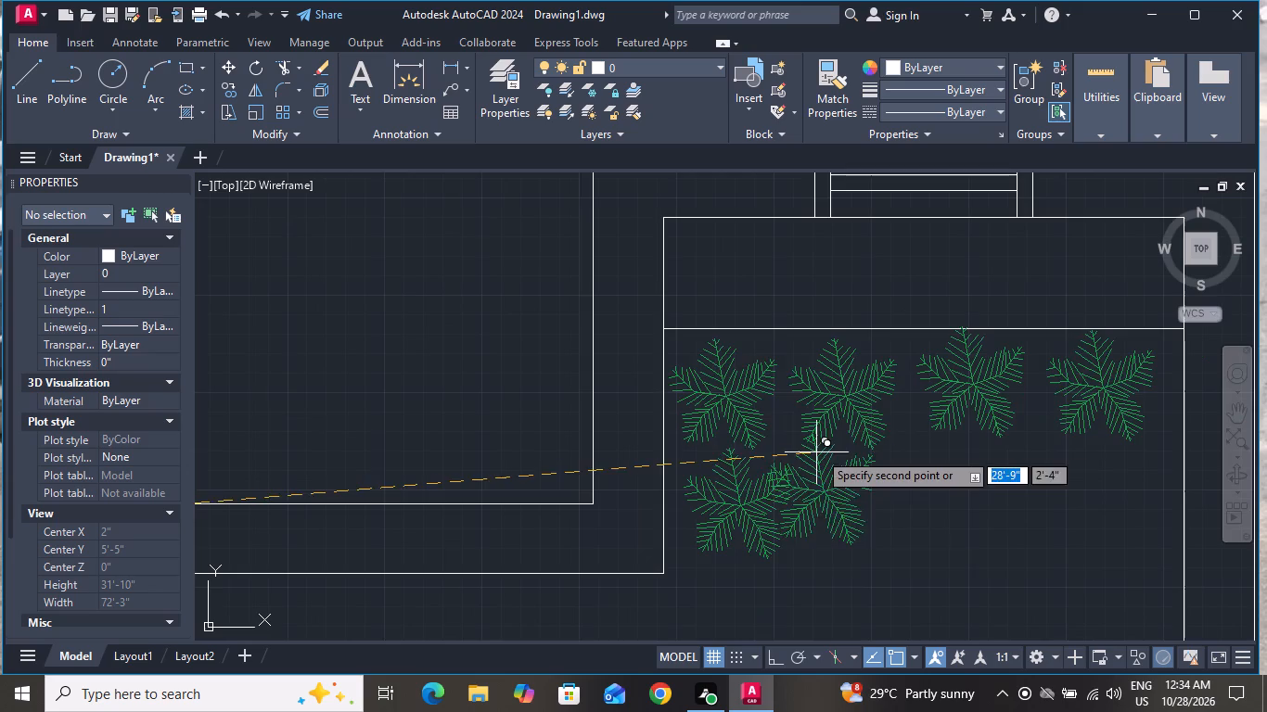
scroll(864, 441, "down", 6)
scroll(891, 451, "up", 1)
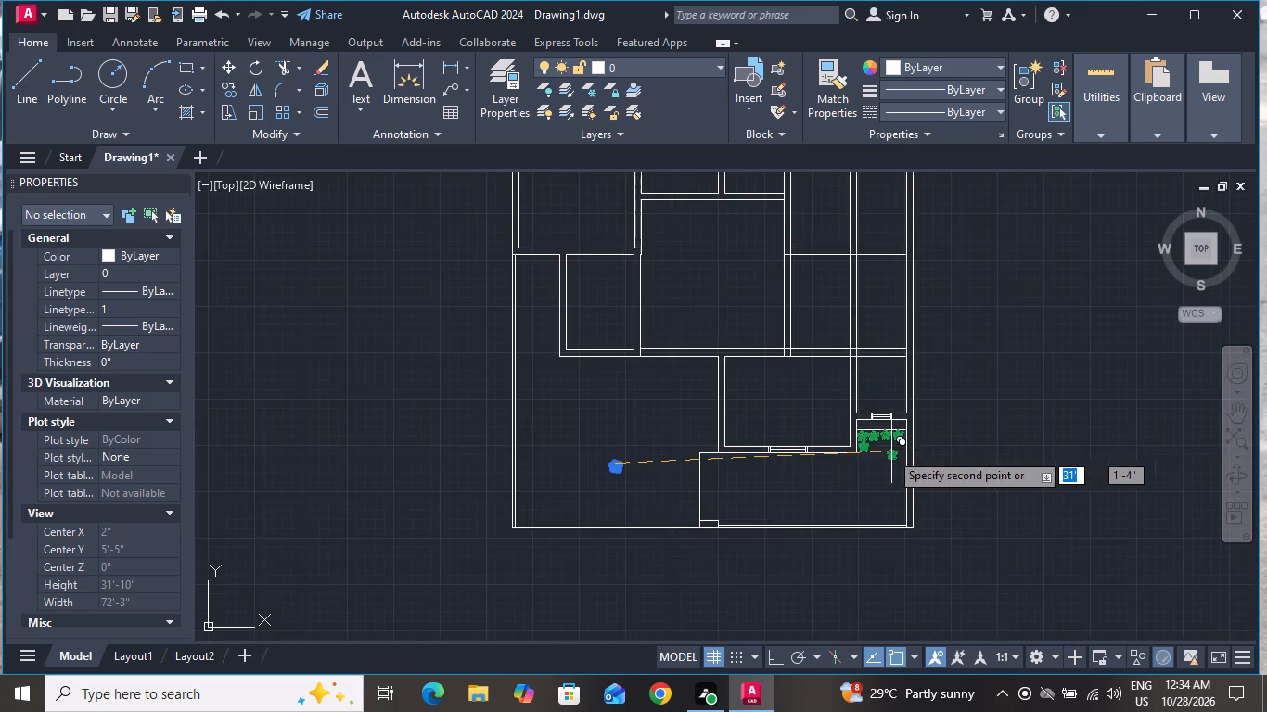
scroll(877, 451, "up", 3)
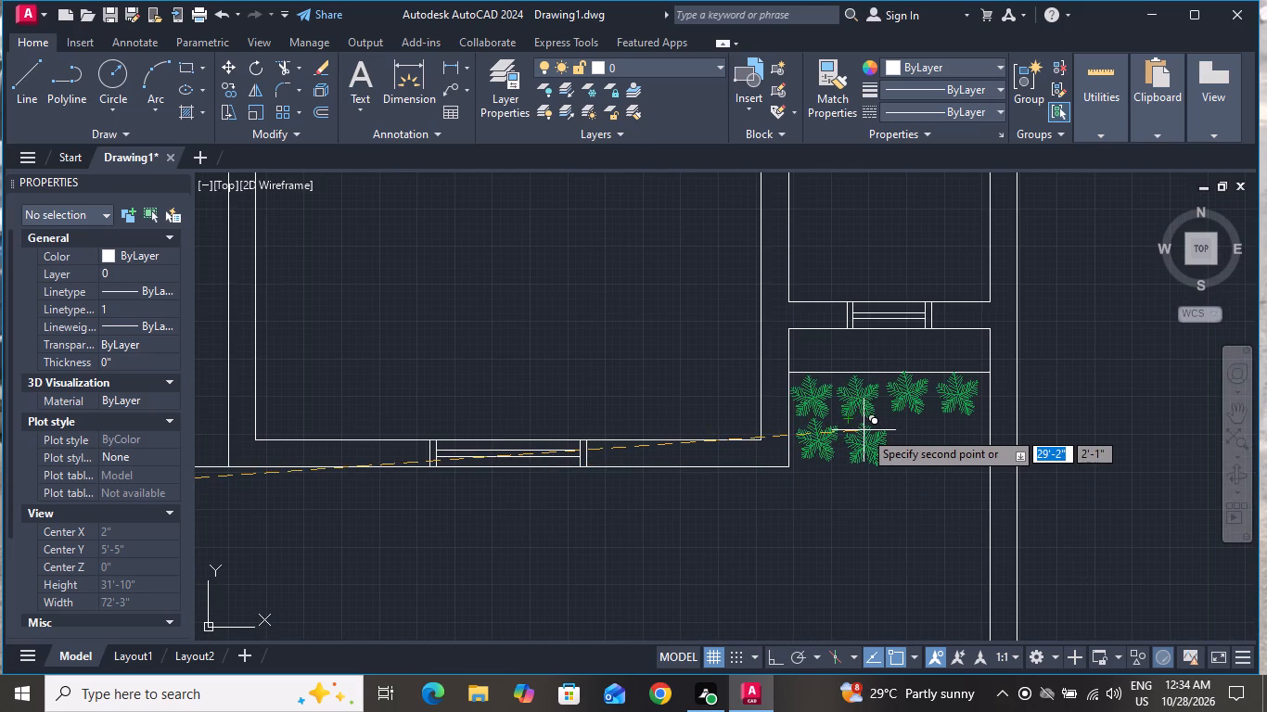
scroll(858, 430, "up", 2)
left_click(870, 419)
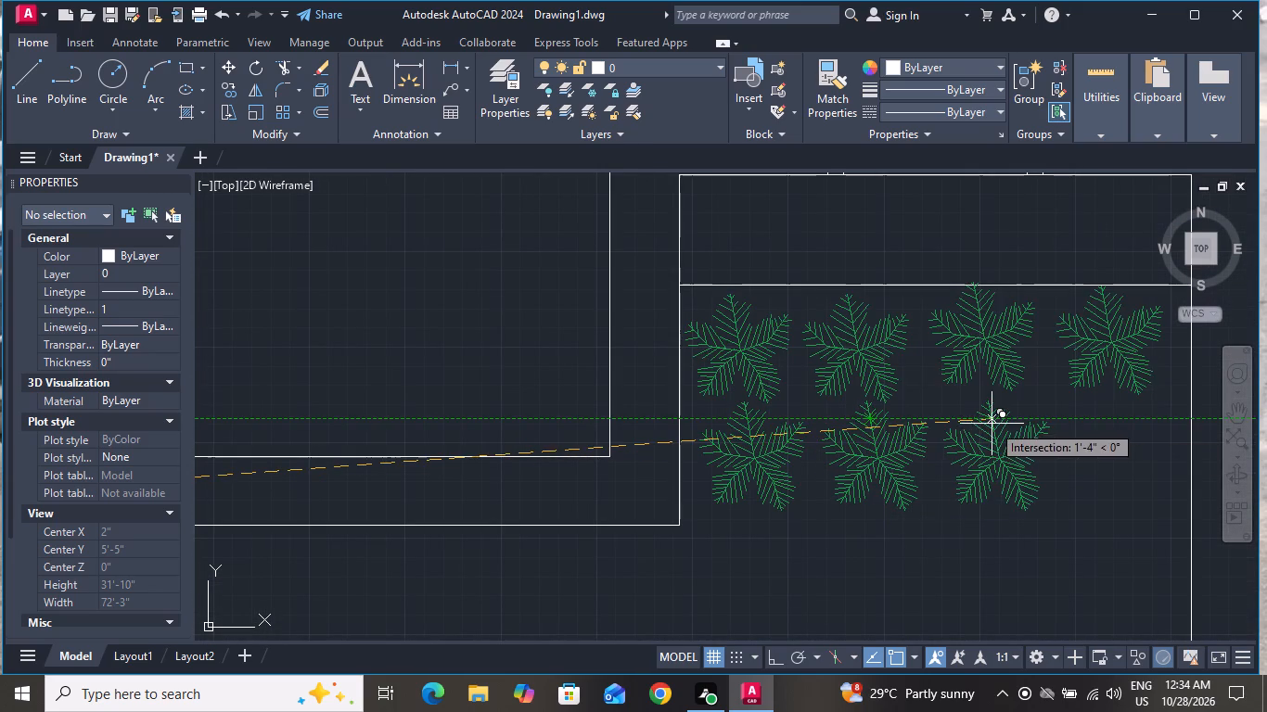
left_click(992, 424)
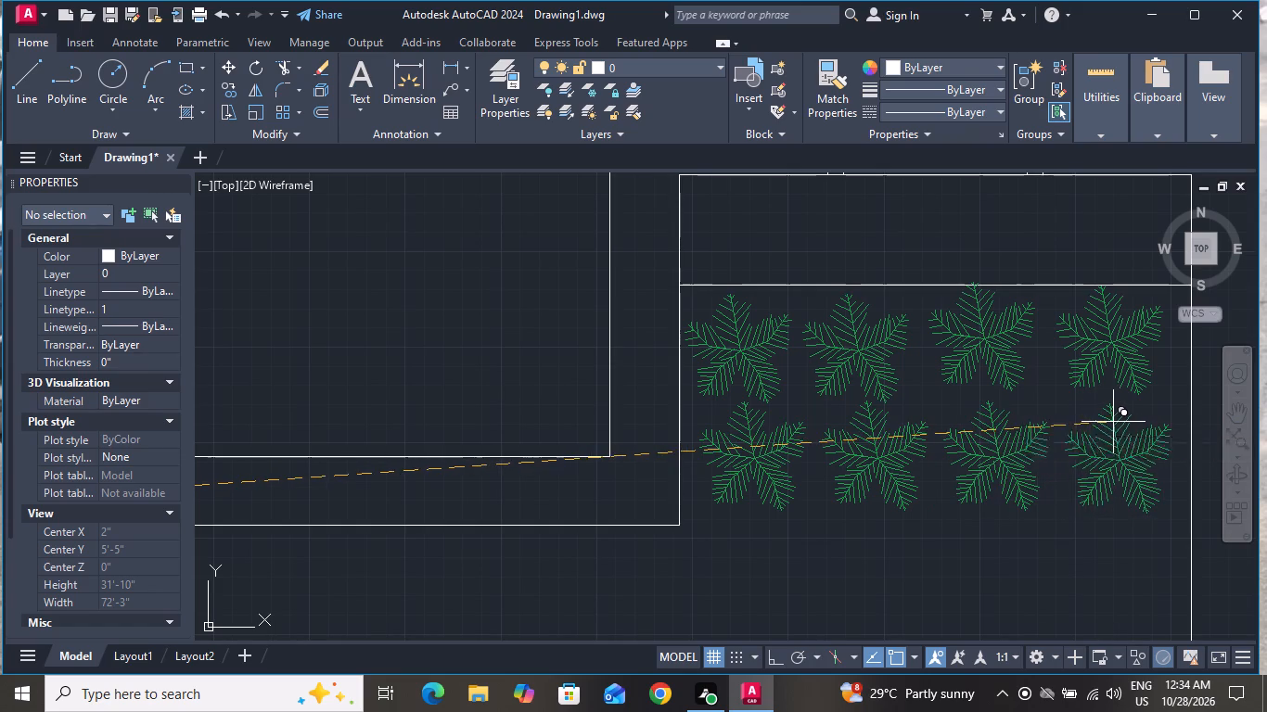
left_click(1113, 422)
Place a third row of four tree copies beneath the second row, spaced like the rows above.
scroll(897, 426, "down", 2)
scroll(848, 473, "up", 3)
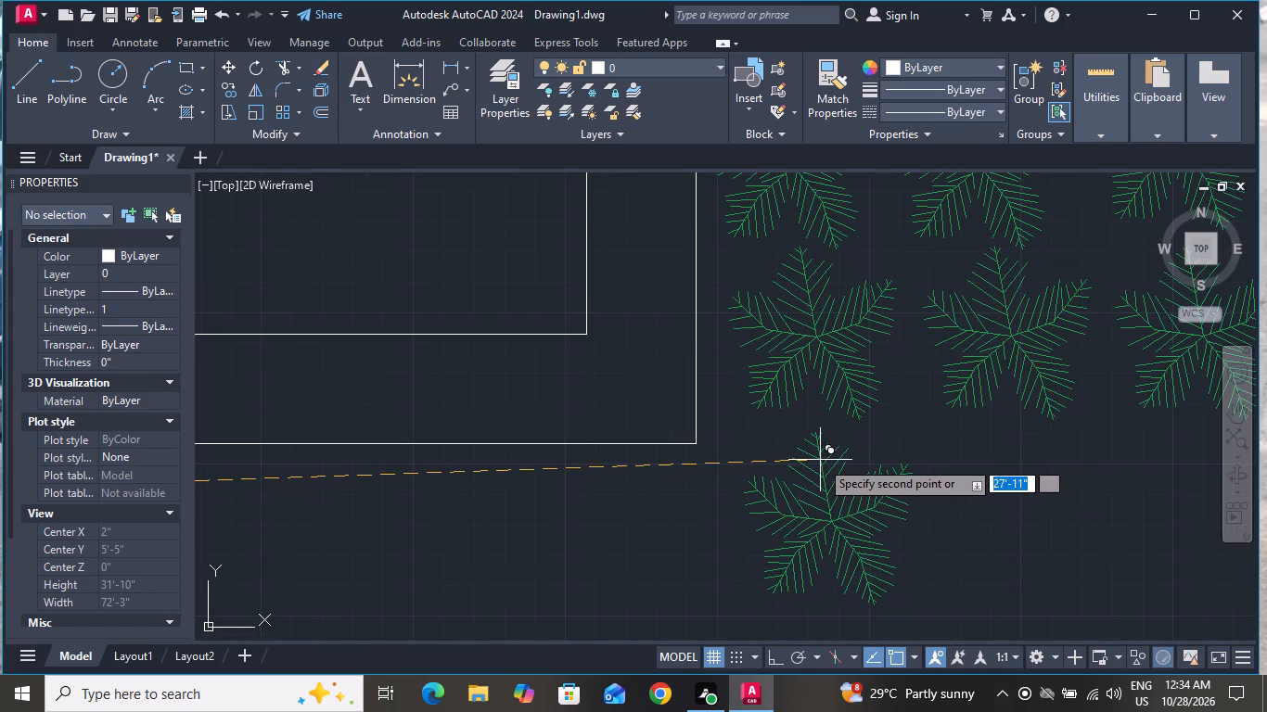
left_click(820, 459)
left_click(1009, 460)
scroll(862, 447, "down", 2)
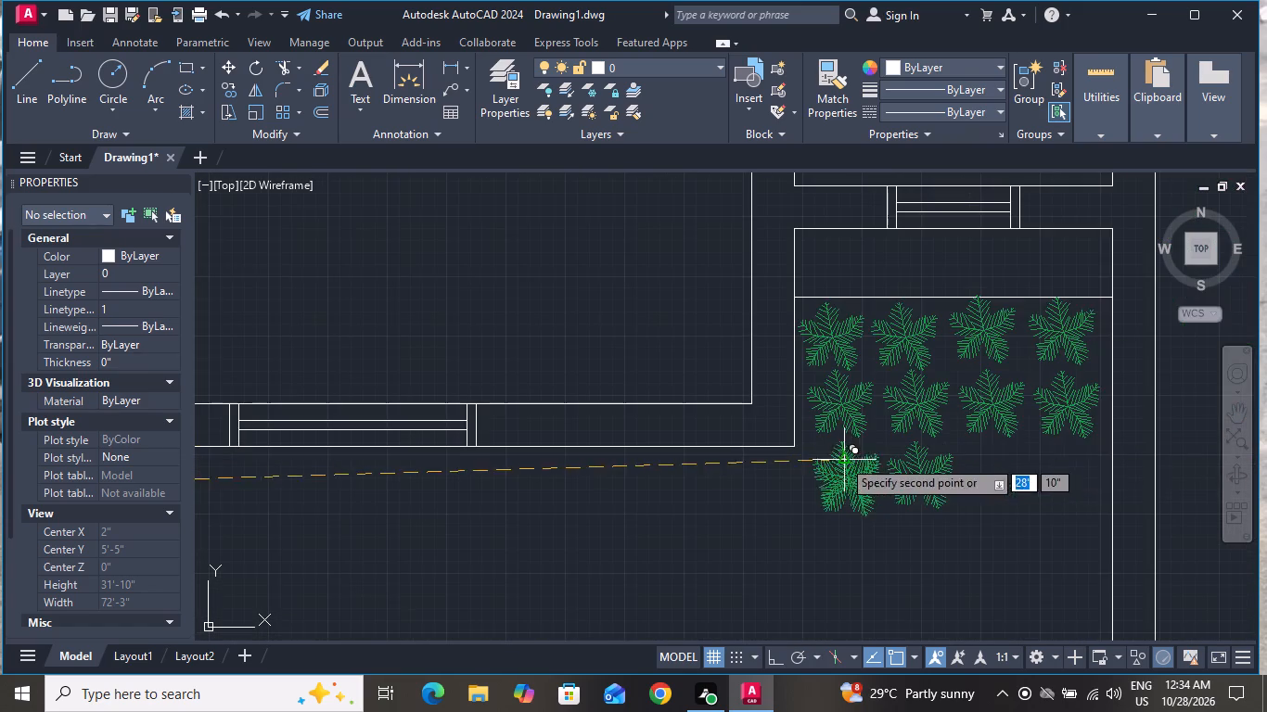
scroll(998, 457, "up", 1)
left_click(998, 455)
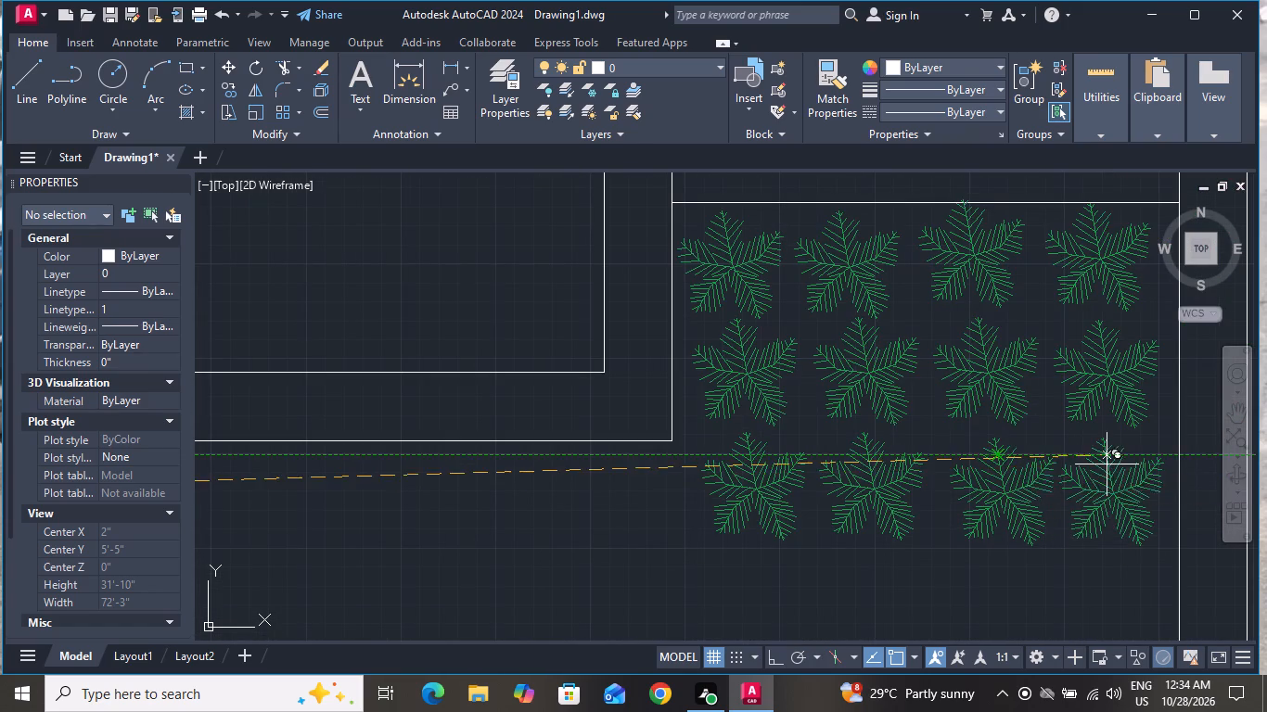
left_click(1107, 464)
Place a column of five tree copies along the east wall, from below the third row down to the south wall.
scroll(927, 488, "down", 5)
scroll(950, 510, "up", 5)
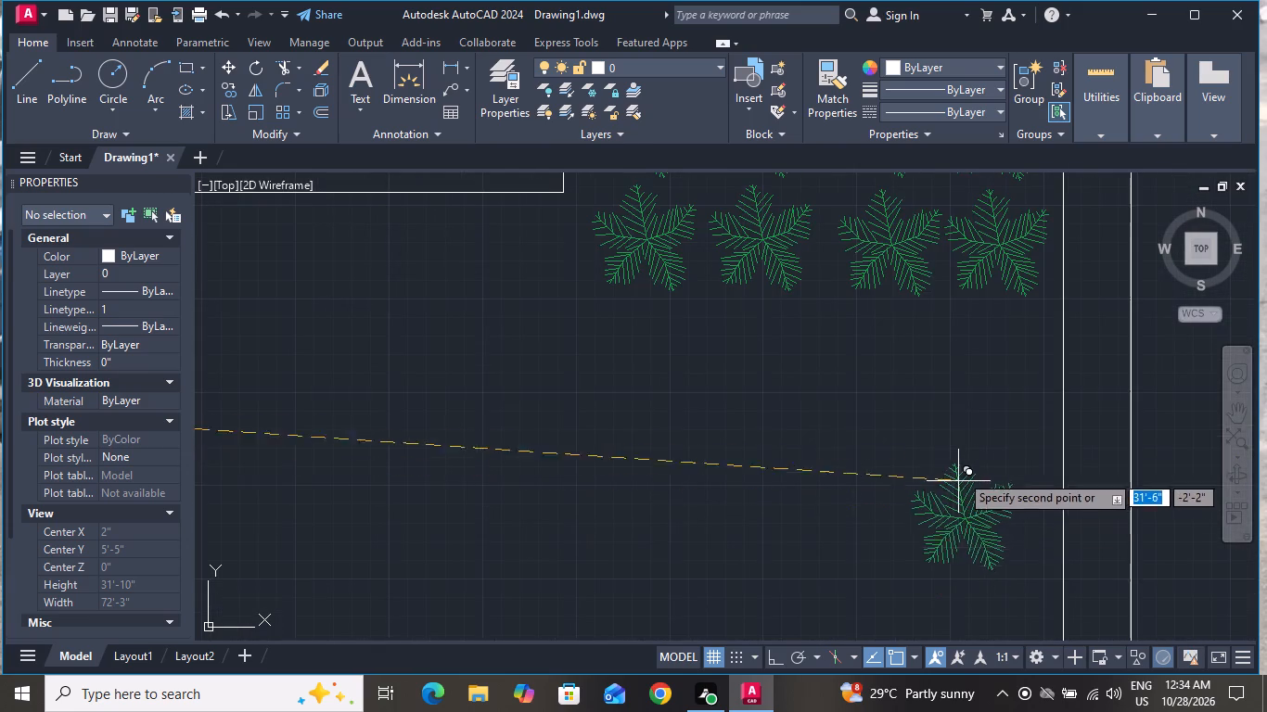
left_click(997, 326)
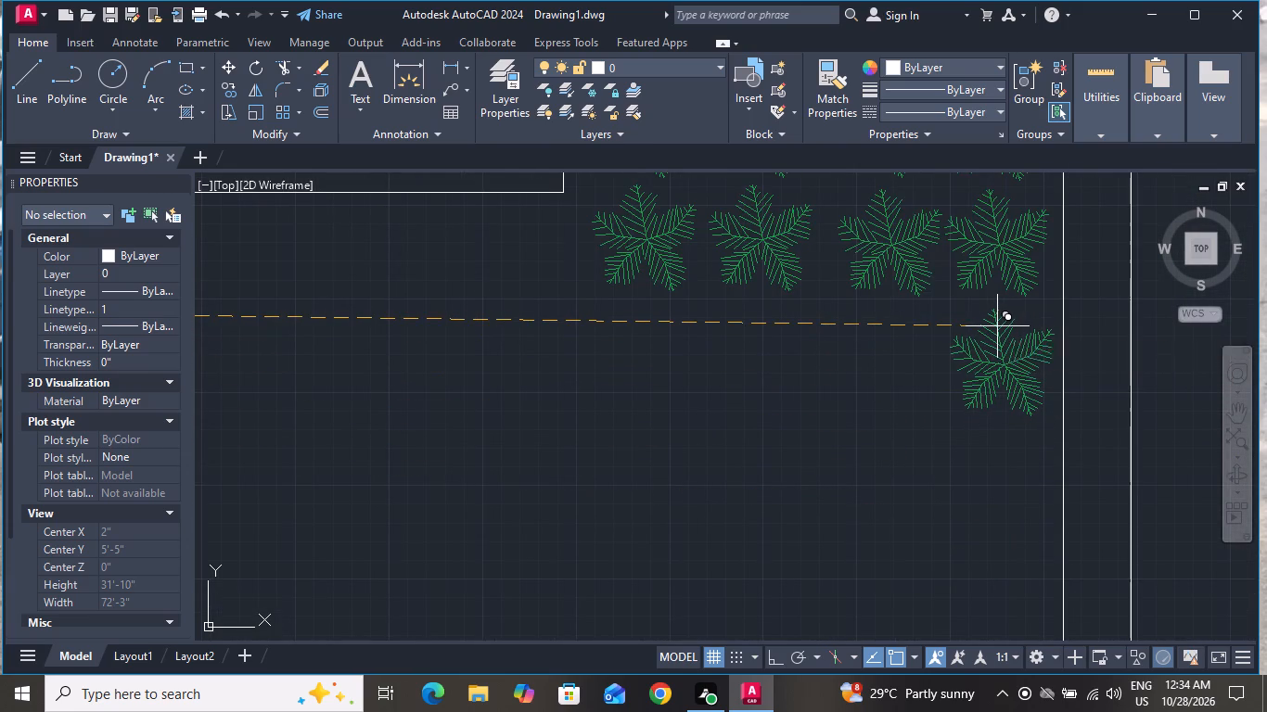
left_click(1001, 452)
scroll(977, 343, "down", 2)
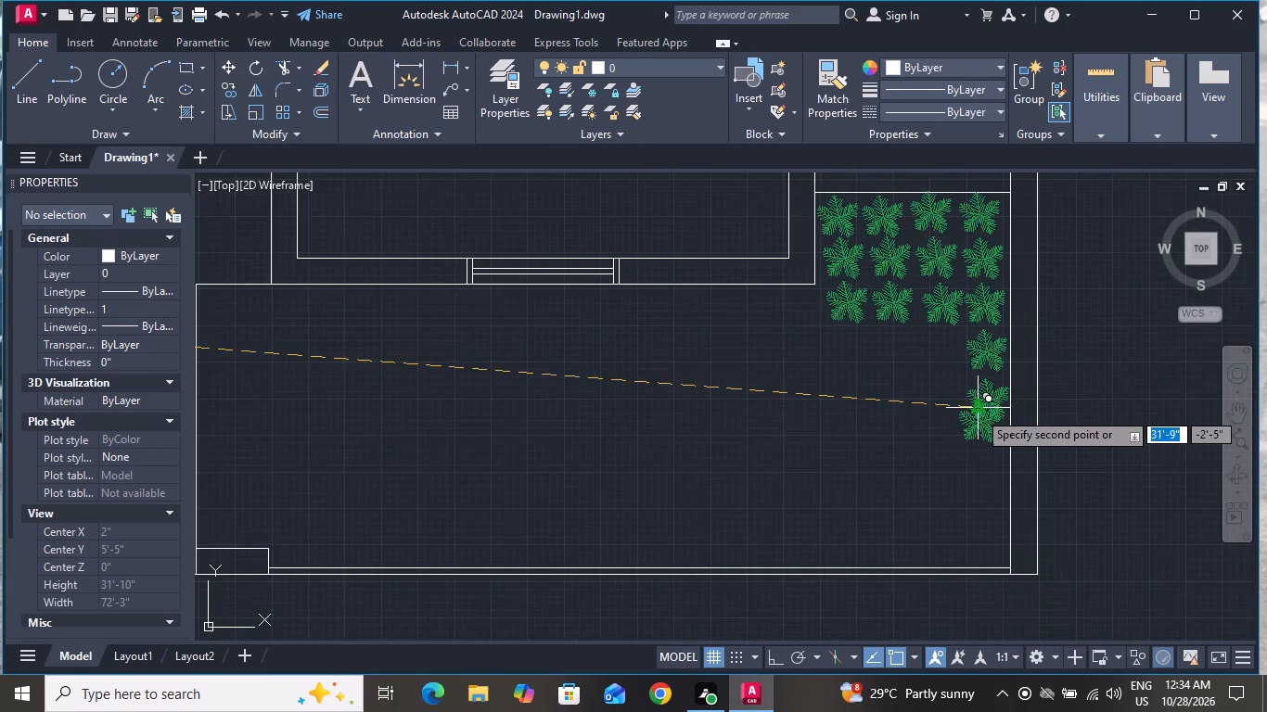
scroll(977, 415, "up", 2)
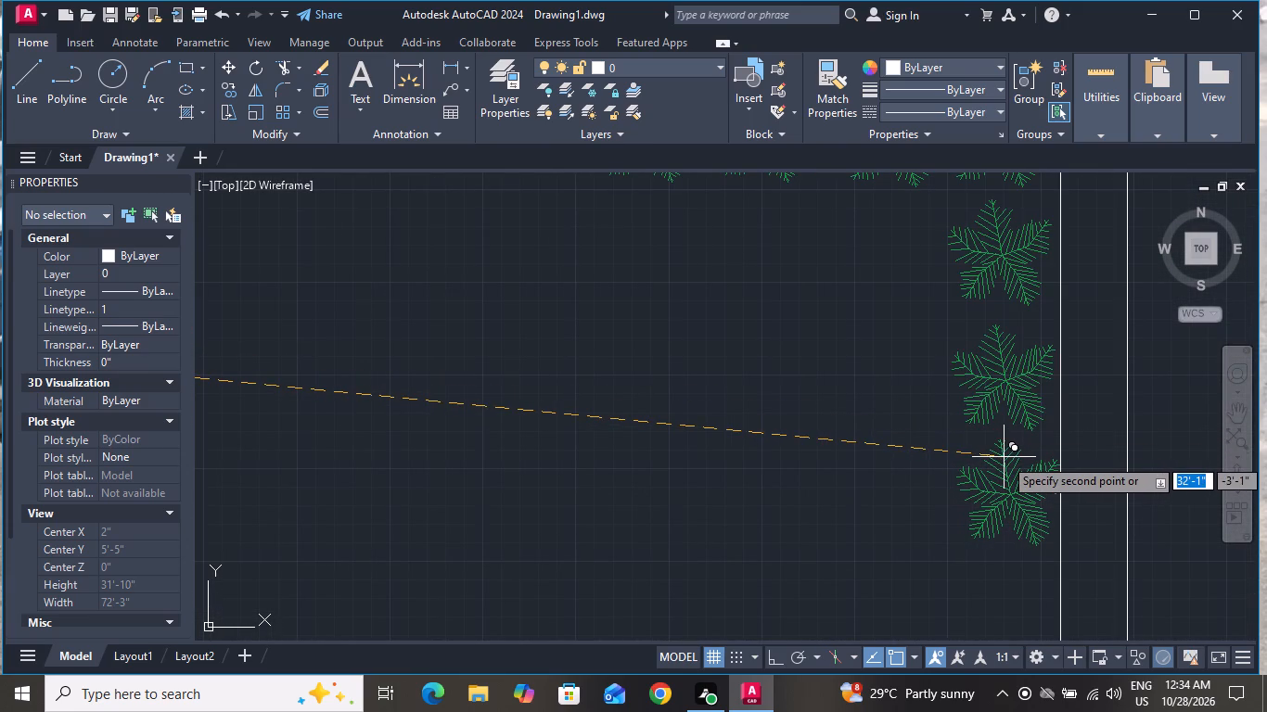
left_click(1005, 457)
scroll(1008, 375, "down", 2)
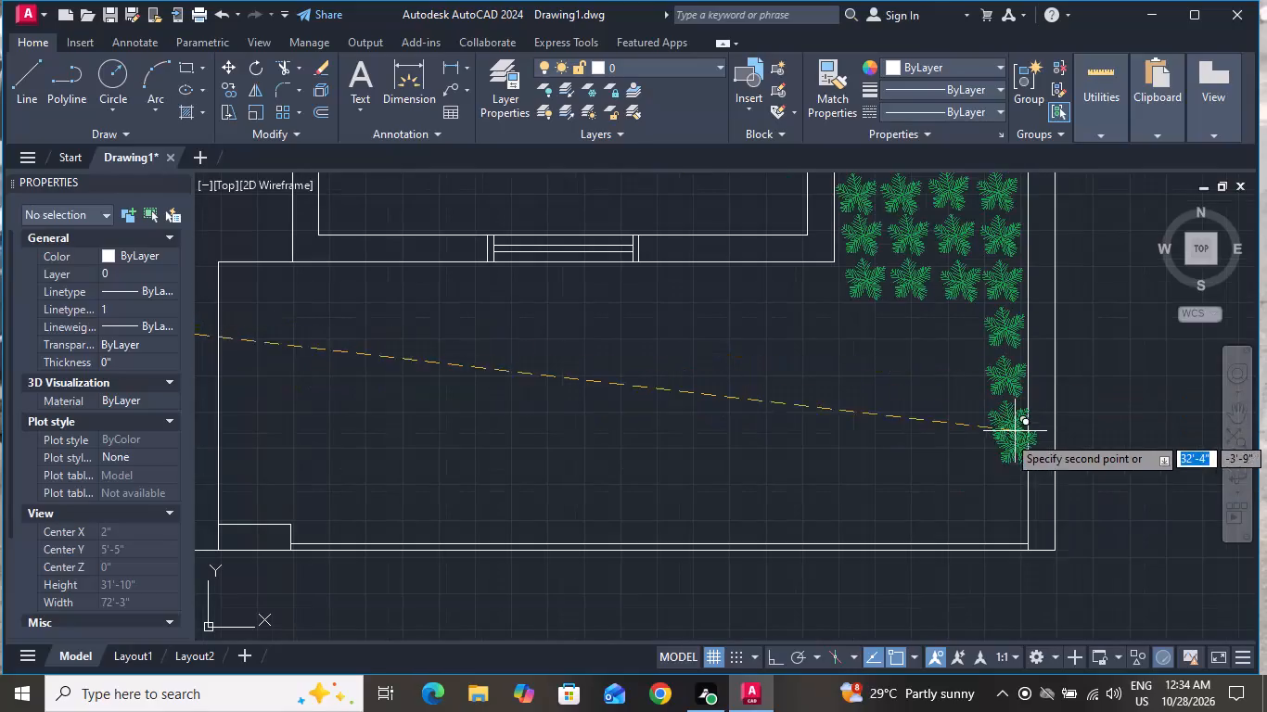
scroll(1015, 456, "up", 3)
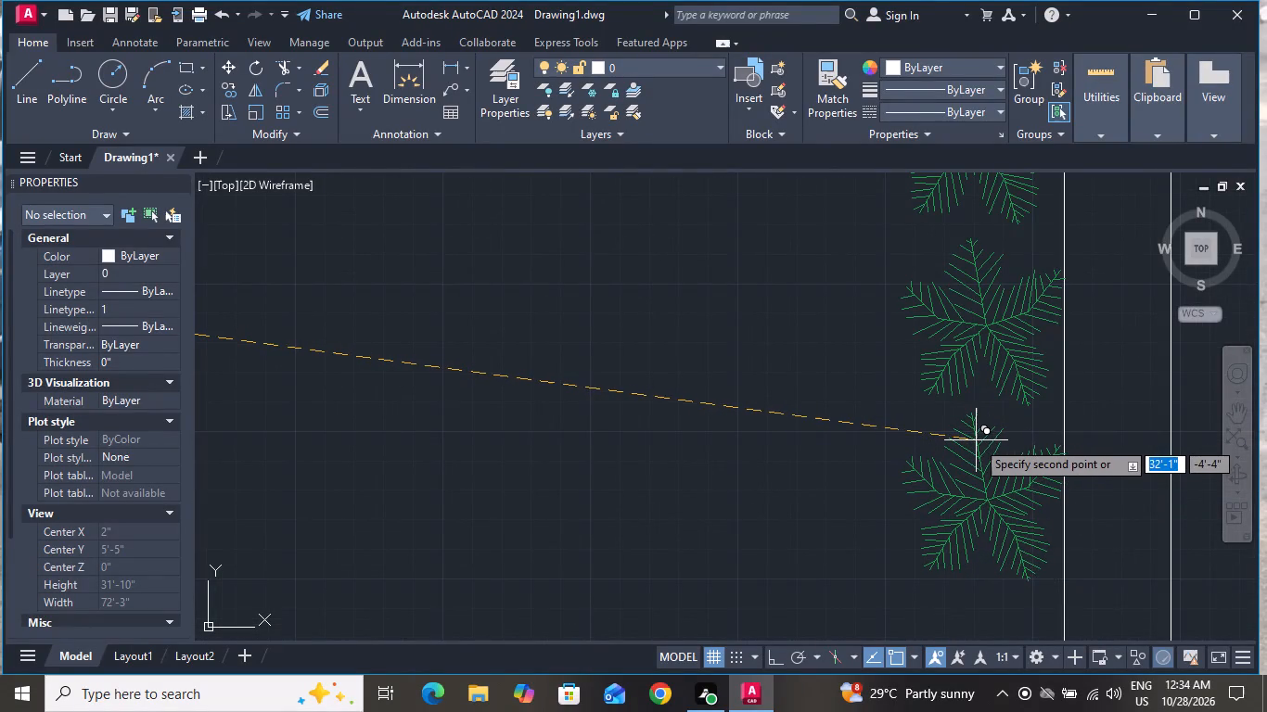
left_click(976, 439)
scroll(981, 383, "down", 2)
scroll(985, 477, "up", 1)
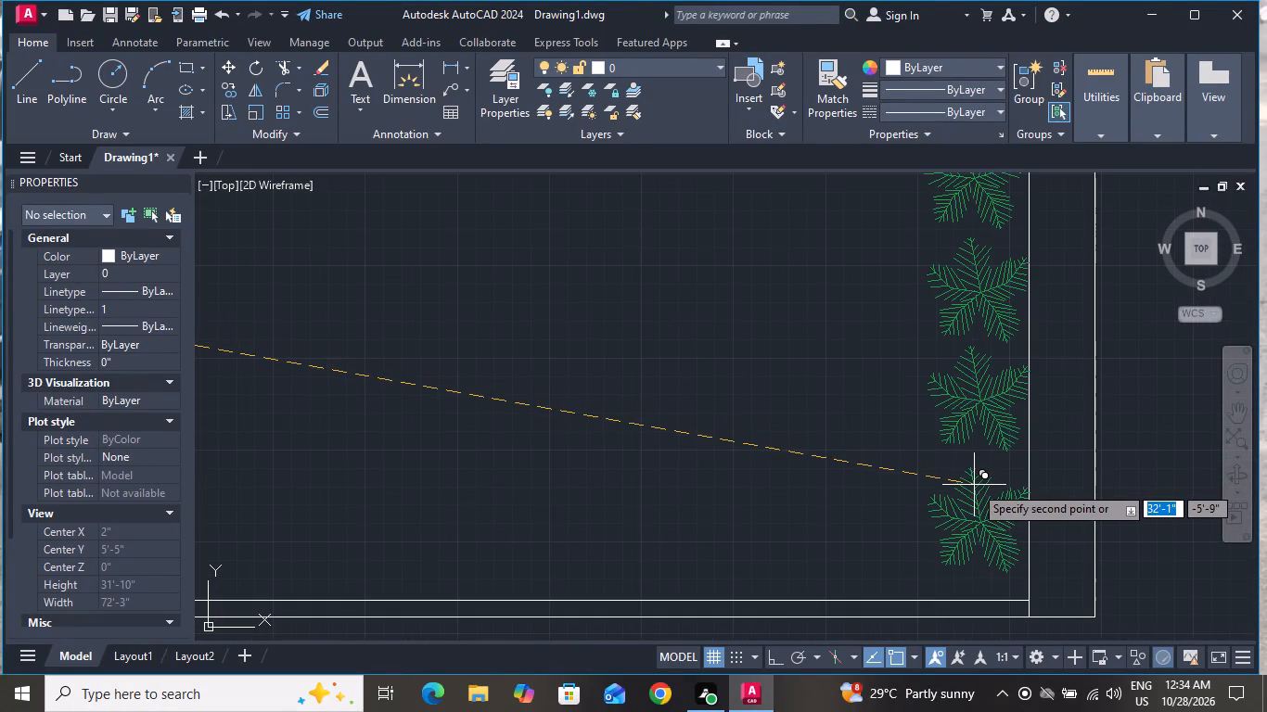
left_click(974, 485)
Place six more tree copies in a westward row just below the front wall, continuing the third row toward the front window.
scroll(971, 405, "down", 3)
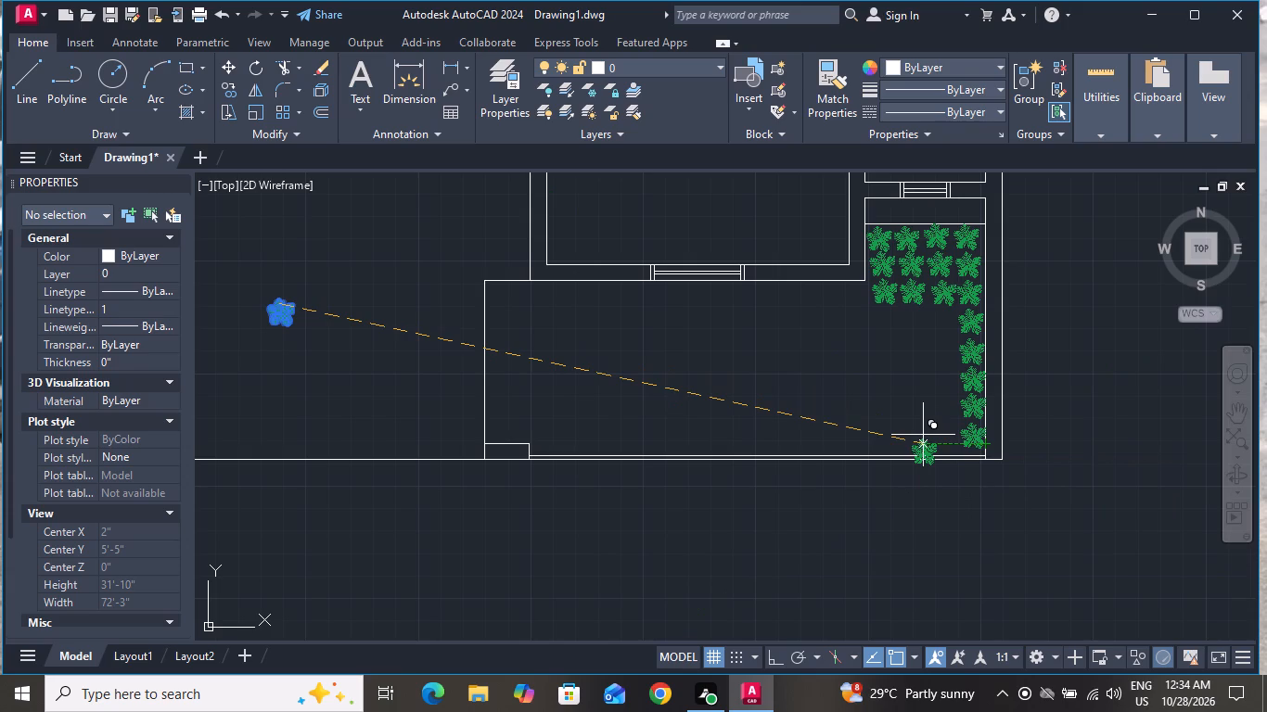
scroll(855, 294, "up", 3)
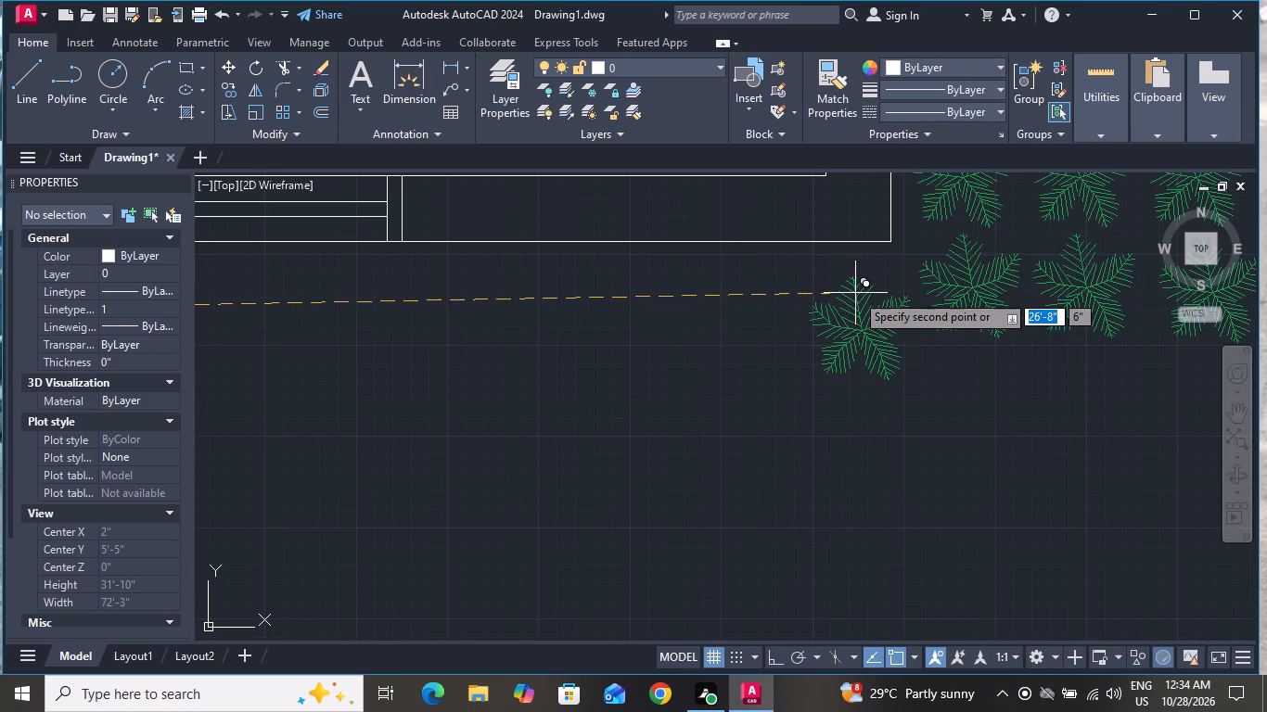
left_click(863, 263)
left_click(783, 262)
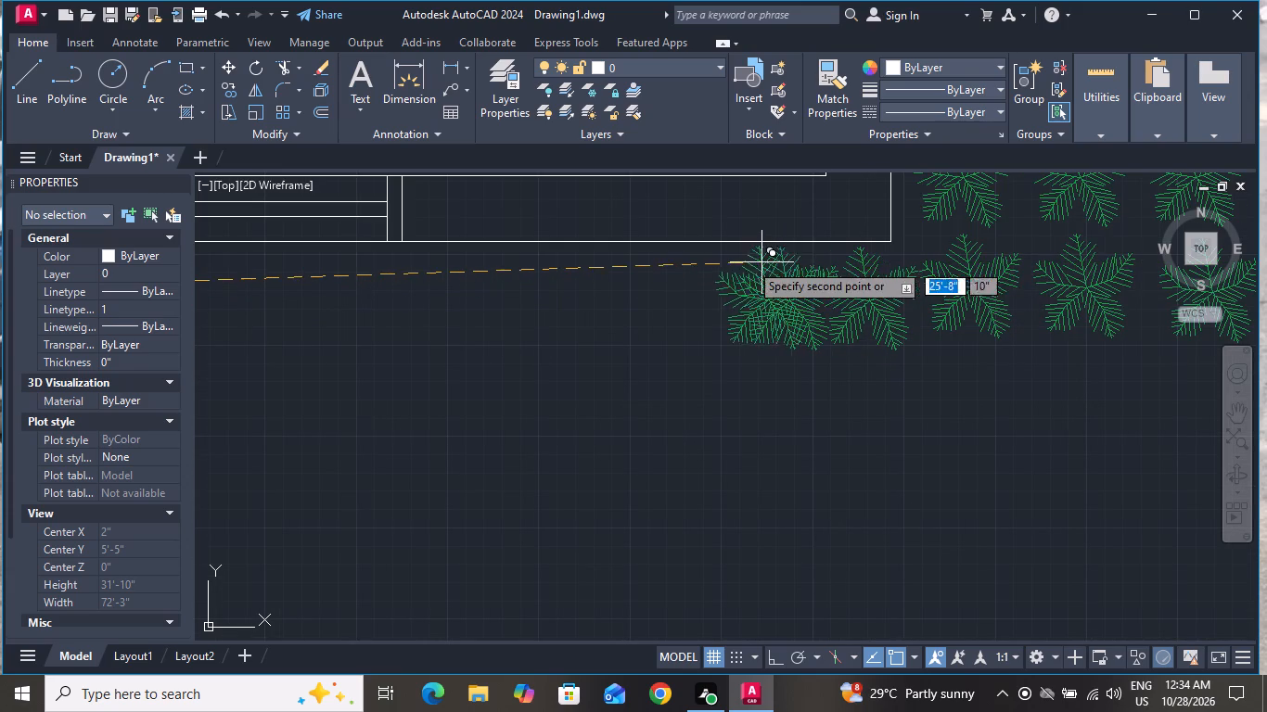
left_click(734, 265)
left_click(674, 273)
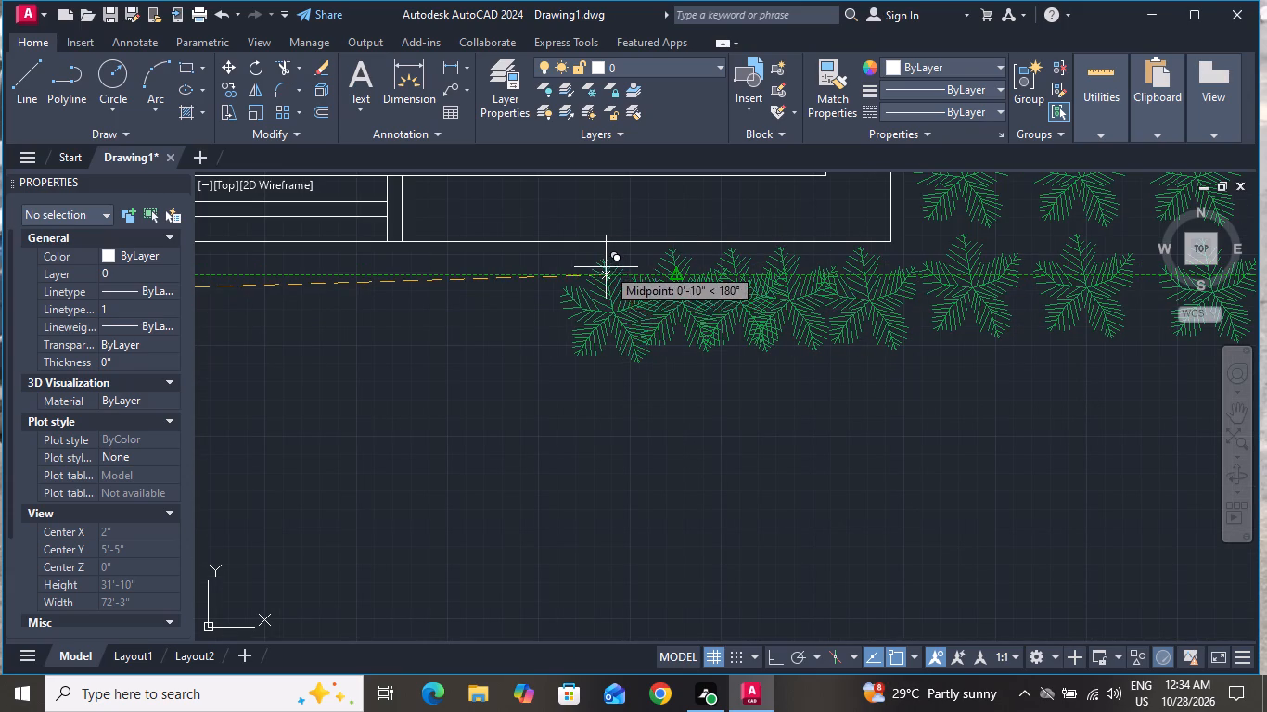
left_click(588, 261)
scroll(467, 347, "down", 3)
scroll(767, 405, "down", 1)
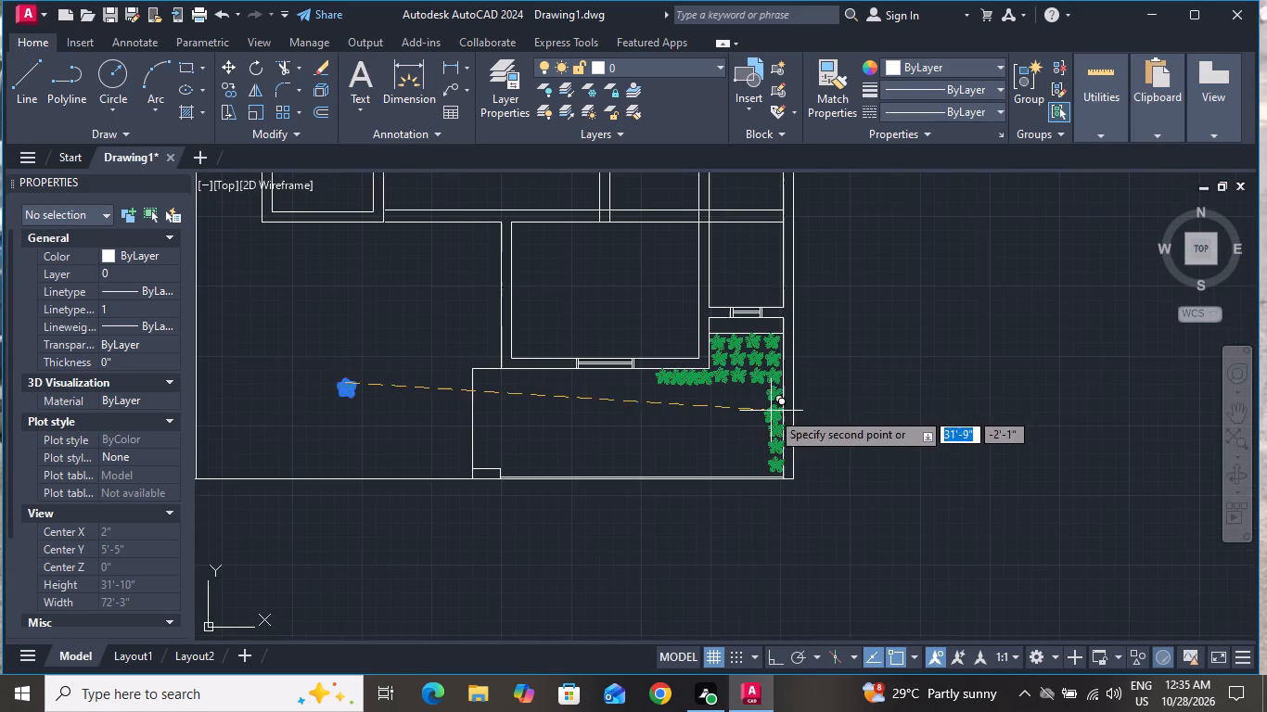
scroll(619, 378, "up", 2)
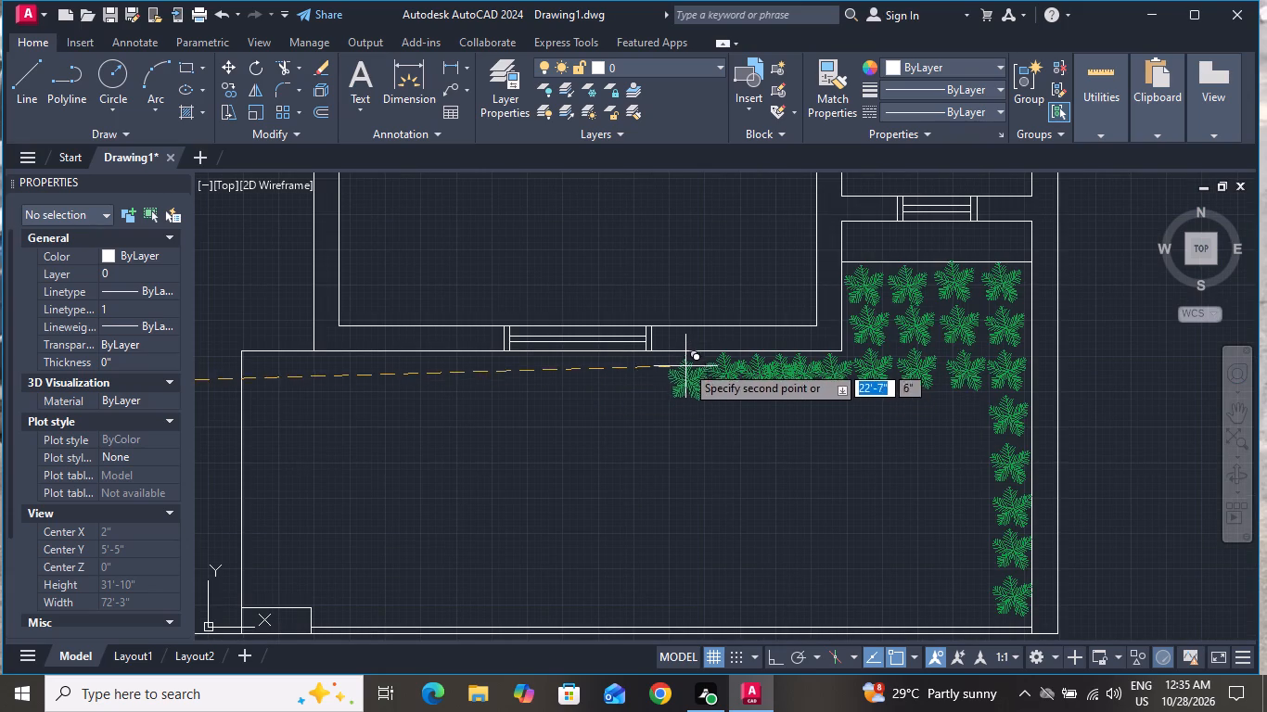
left_click(683, 360)
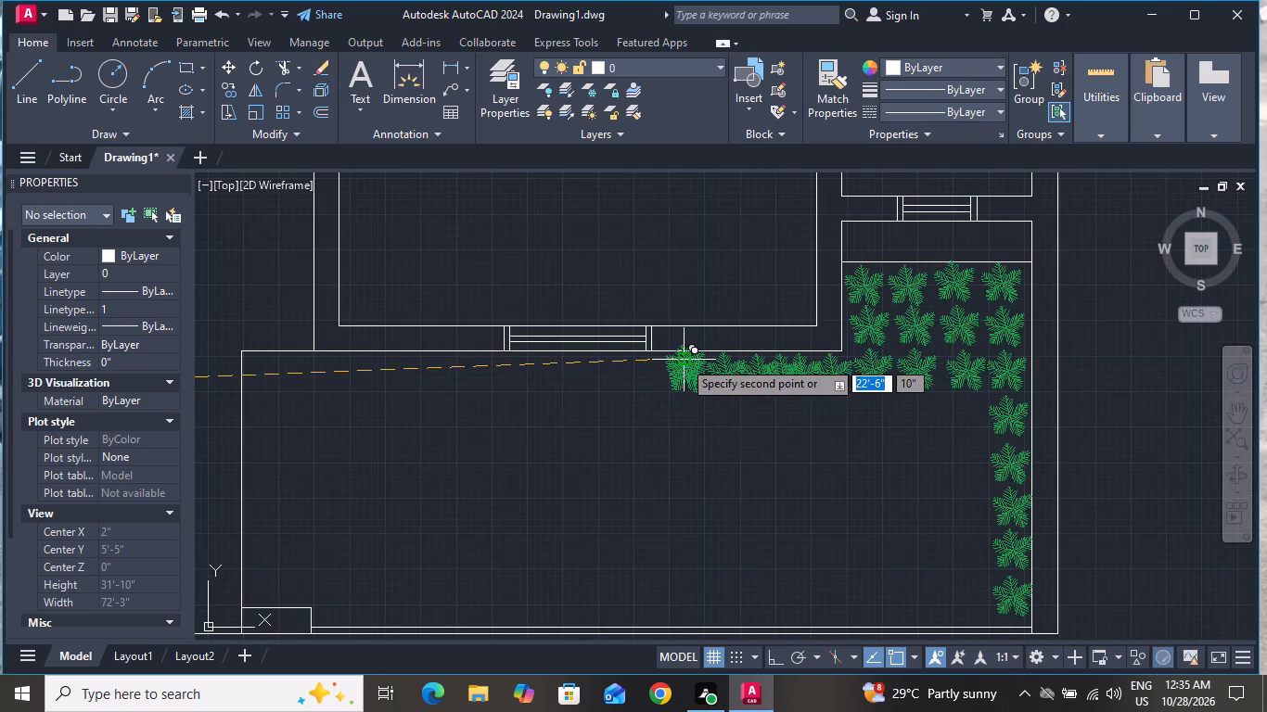
right_click(703, 423)
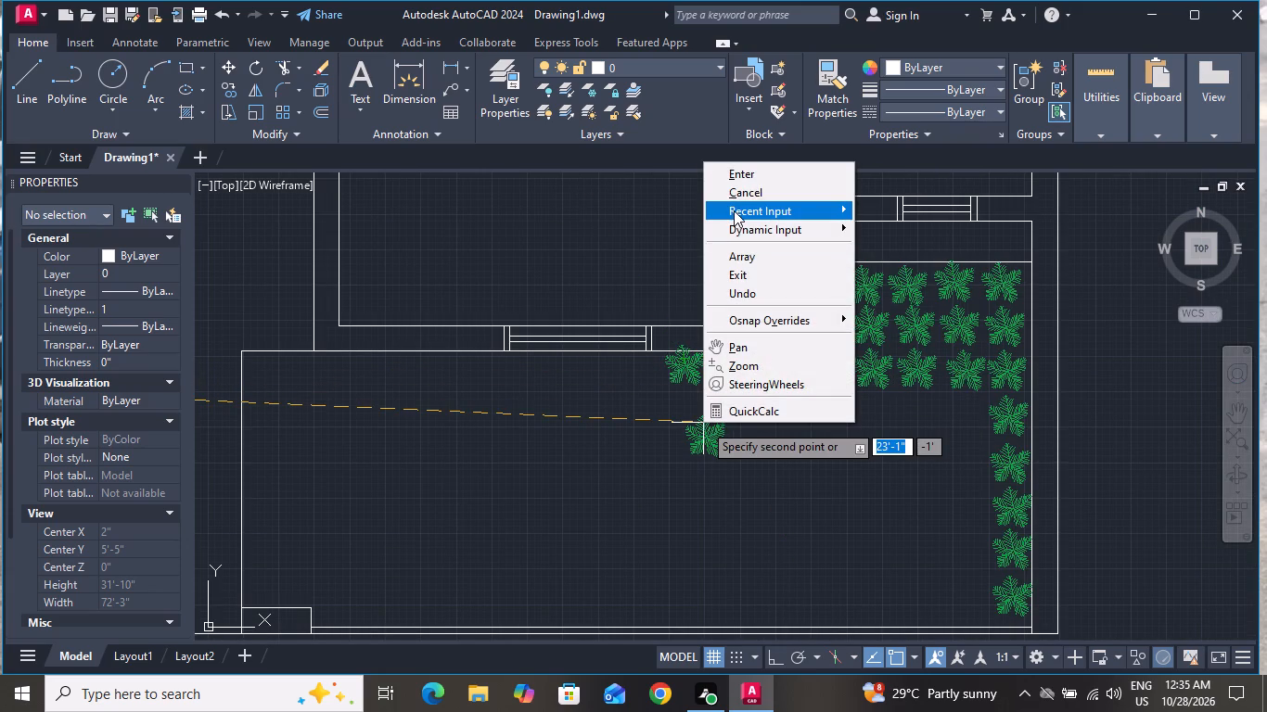
left_click(736, 210)
left_click(736, 198)
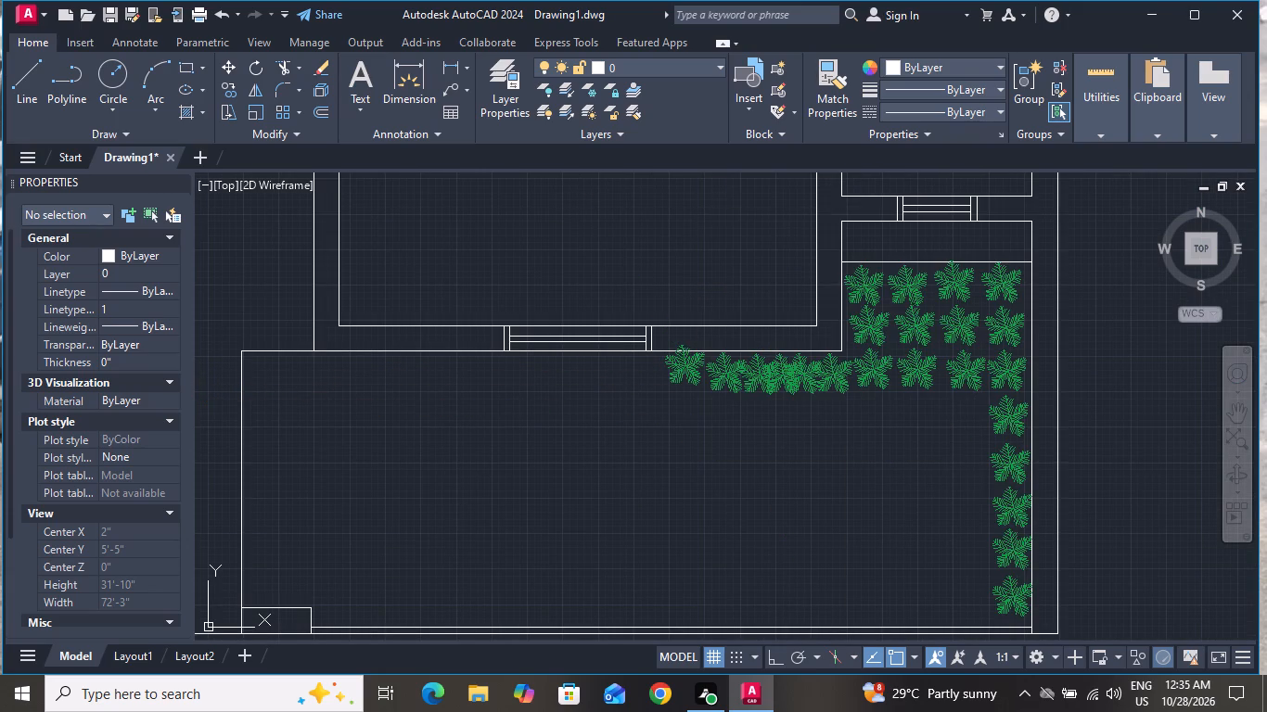
With Ortho on, draw a three-sided line box about 6' wide and 2'-1" deep against the front wall below the window.
left_click(27, 65)
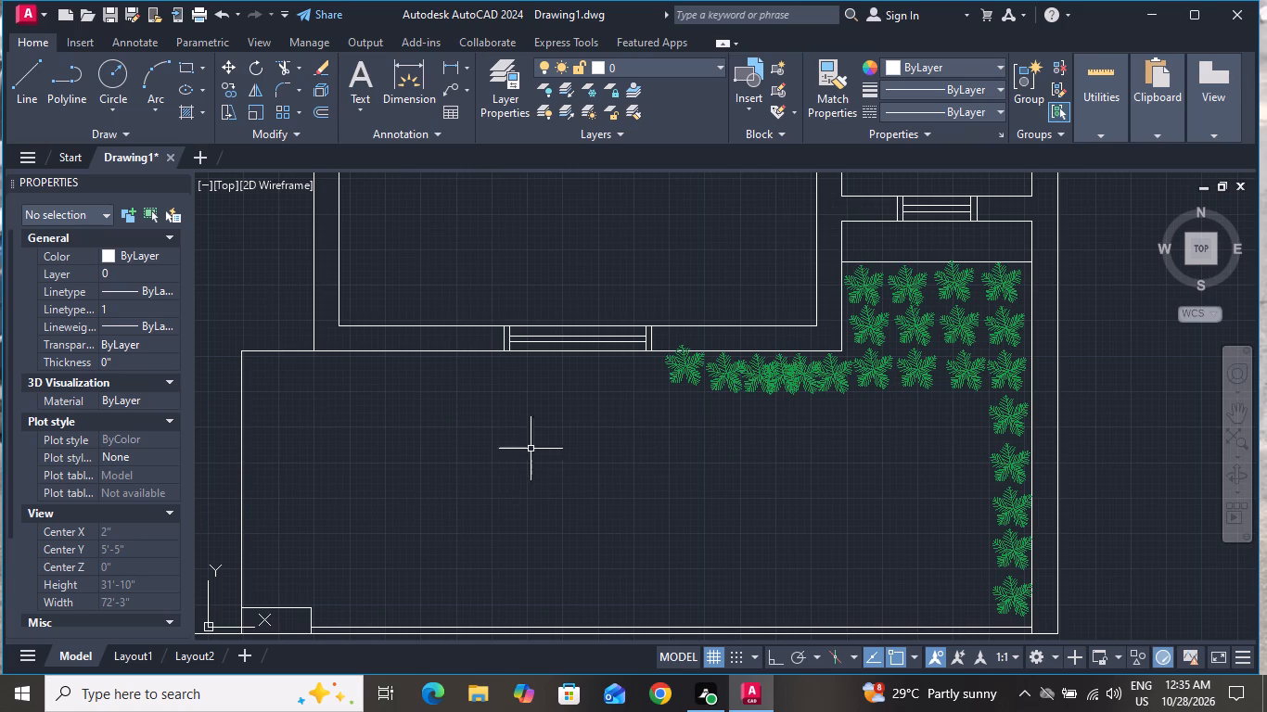
left_click(25, 70)
scroll(605, 401, "up", 2)
scroll(736, 400, "down", 1)
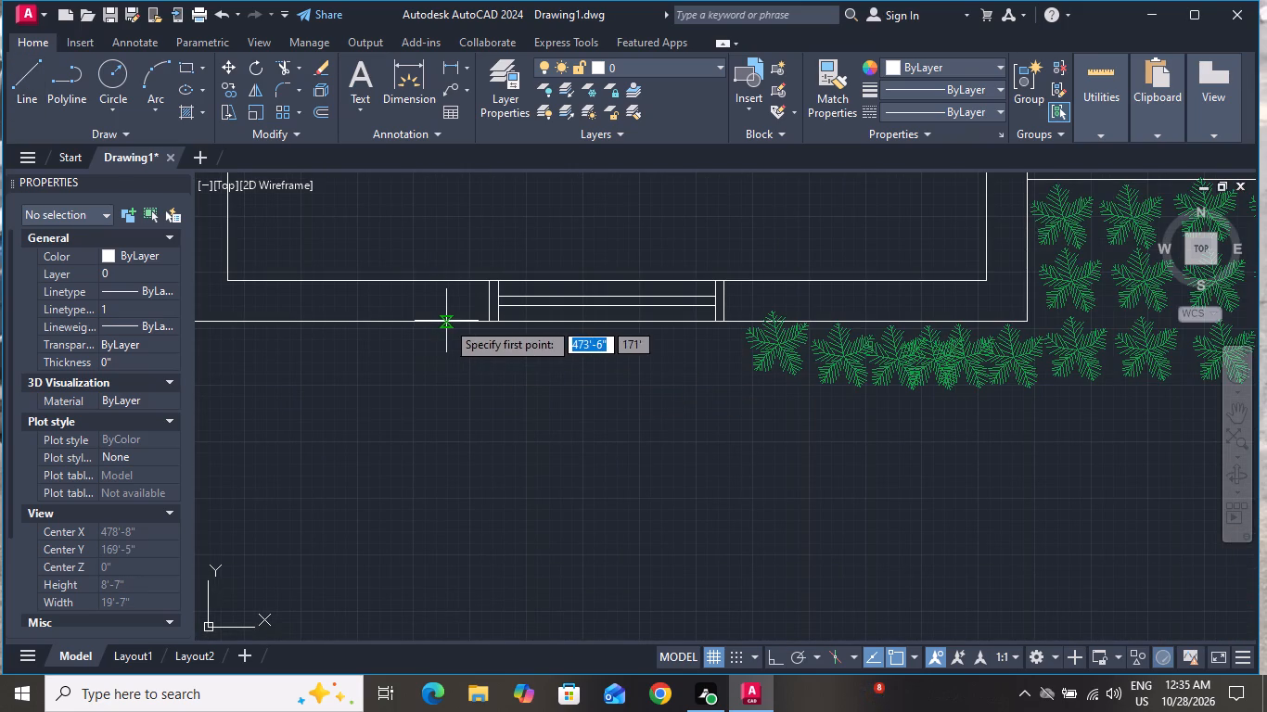
left_click(446, 321)
left_click(775, 656)
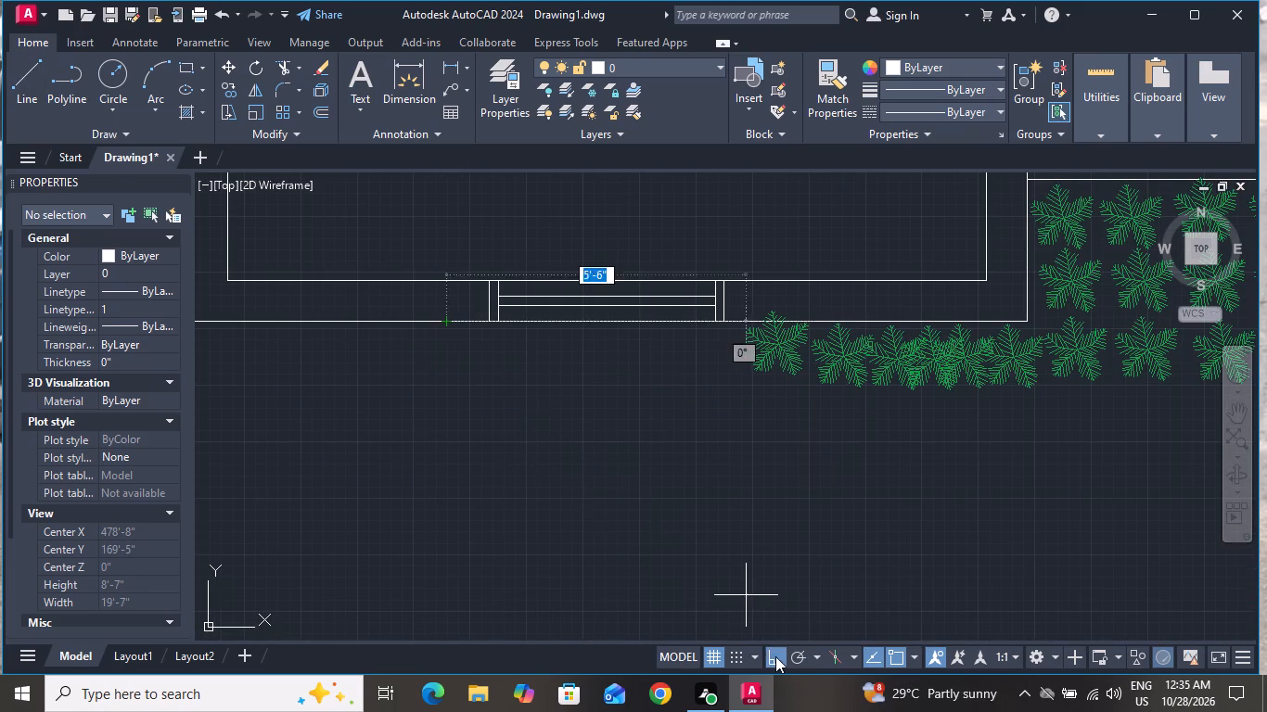
left_click(507, 438)
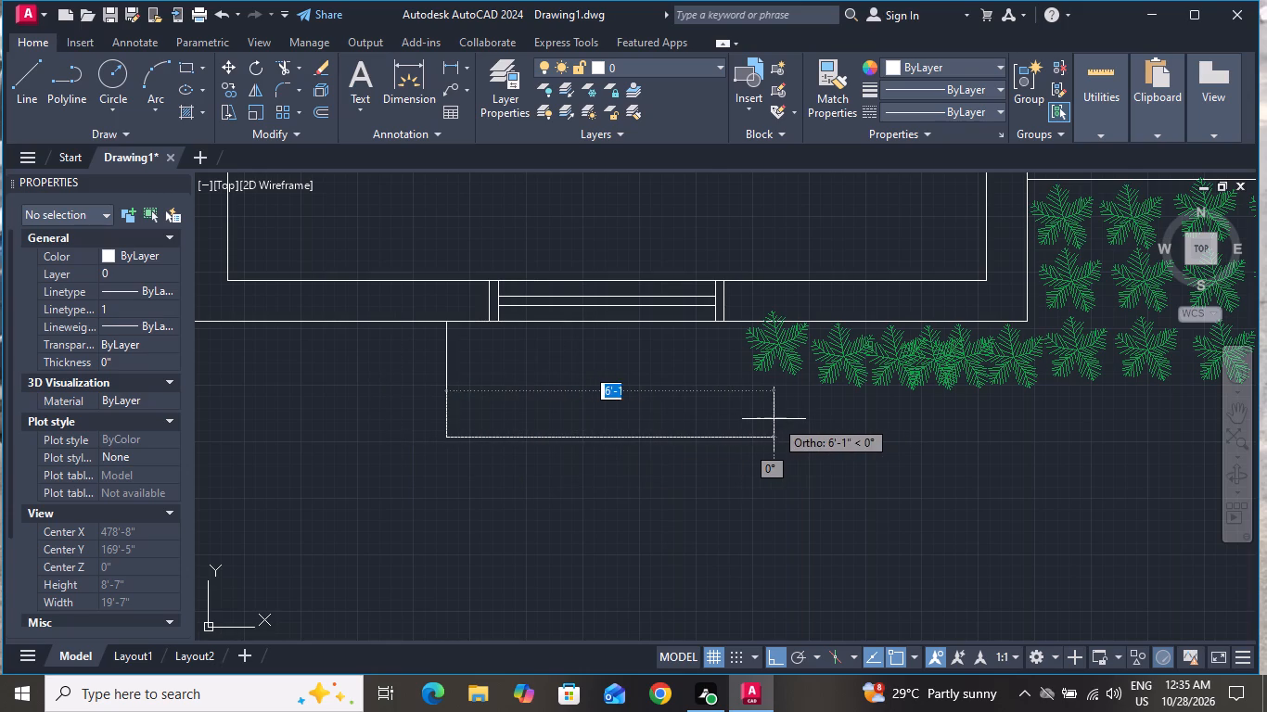
left_click(761, 418)
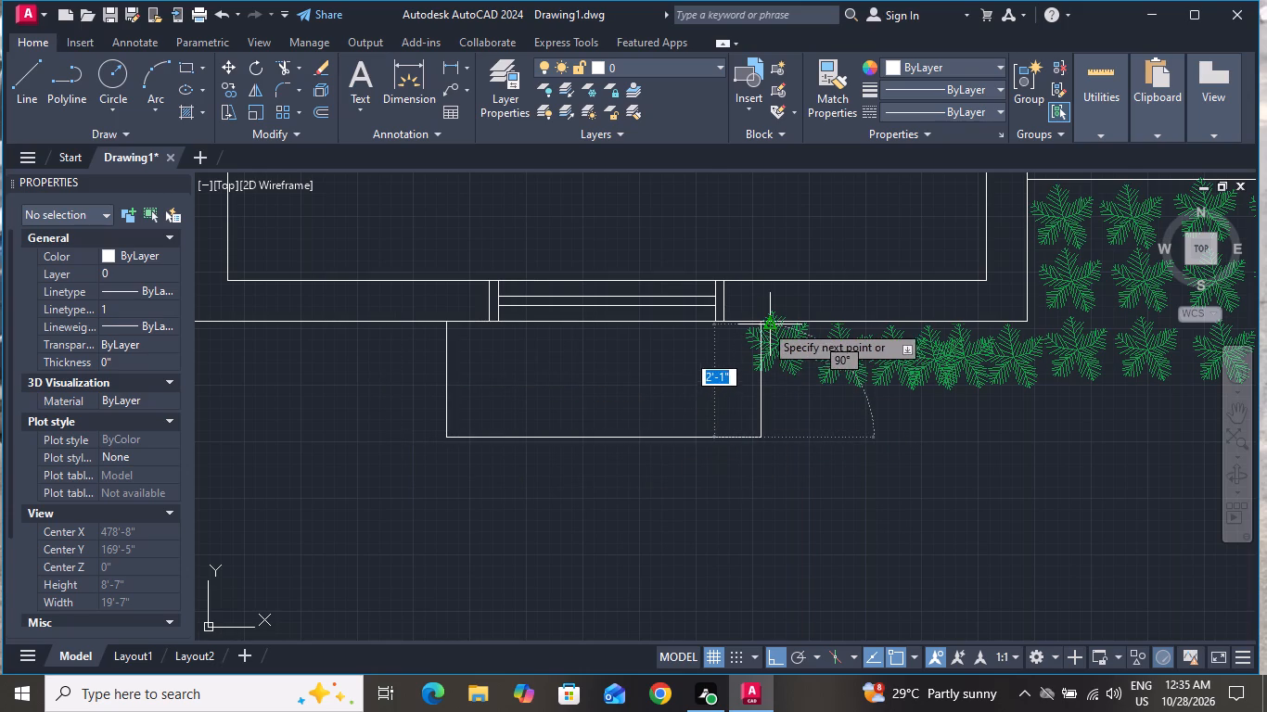
left_click(760, 323)
right_click(760, 323)
left_click(771, 352)
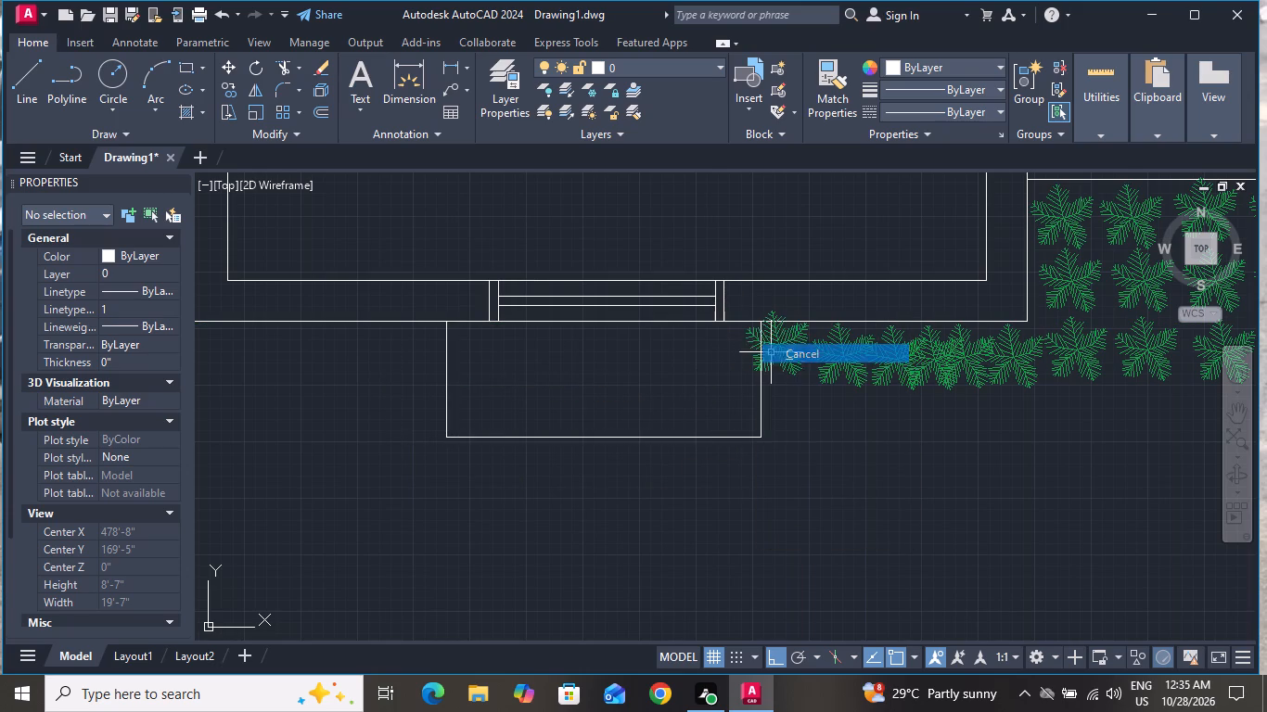
Delete the westernmost tree of the row, which overlaps the east side of the box.
left_click(785, 343)
key("Delete")
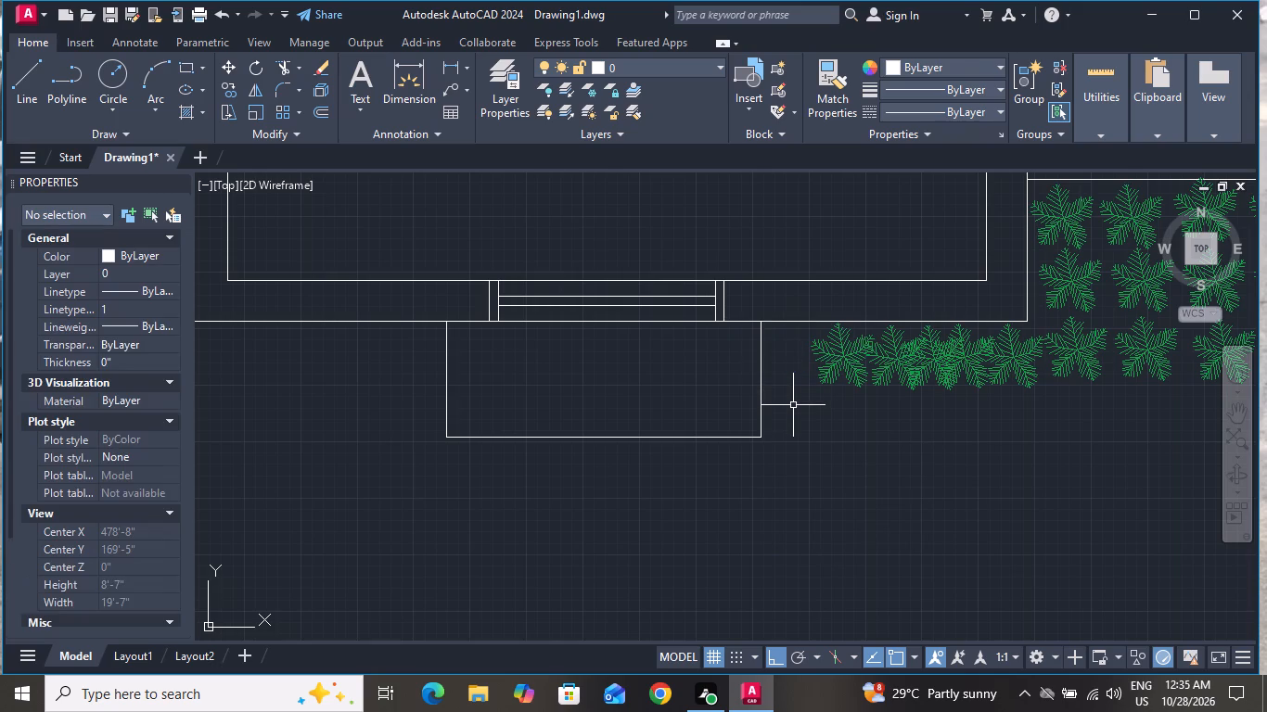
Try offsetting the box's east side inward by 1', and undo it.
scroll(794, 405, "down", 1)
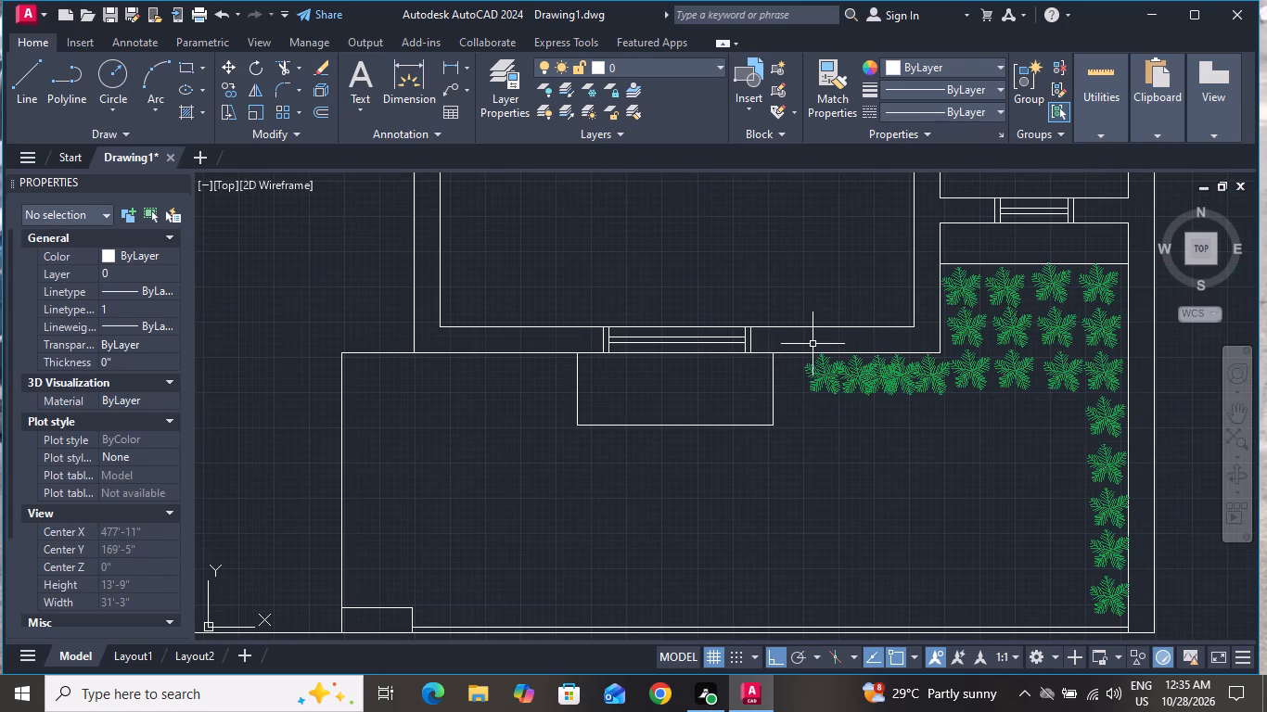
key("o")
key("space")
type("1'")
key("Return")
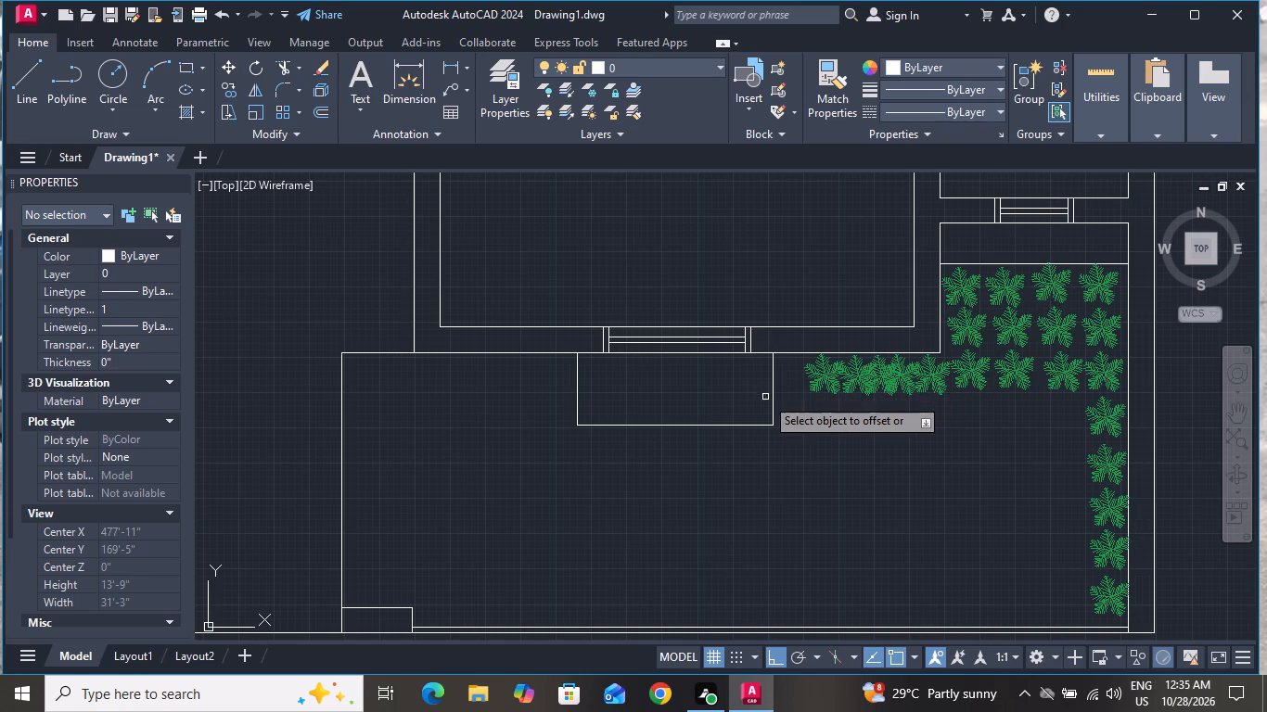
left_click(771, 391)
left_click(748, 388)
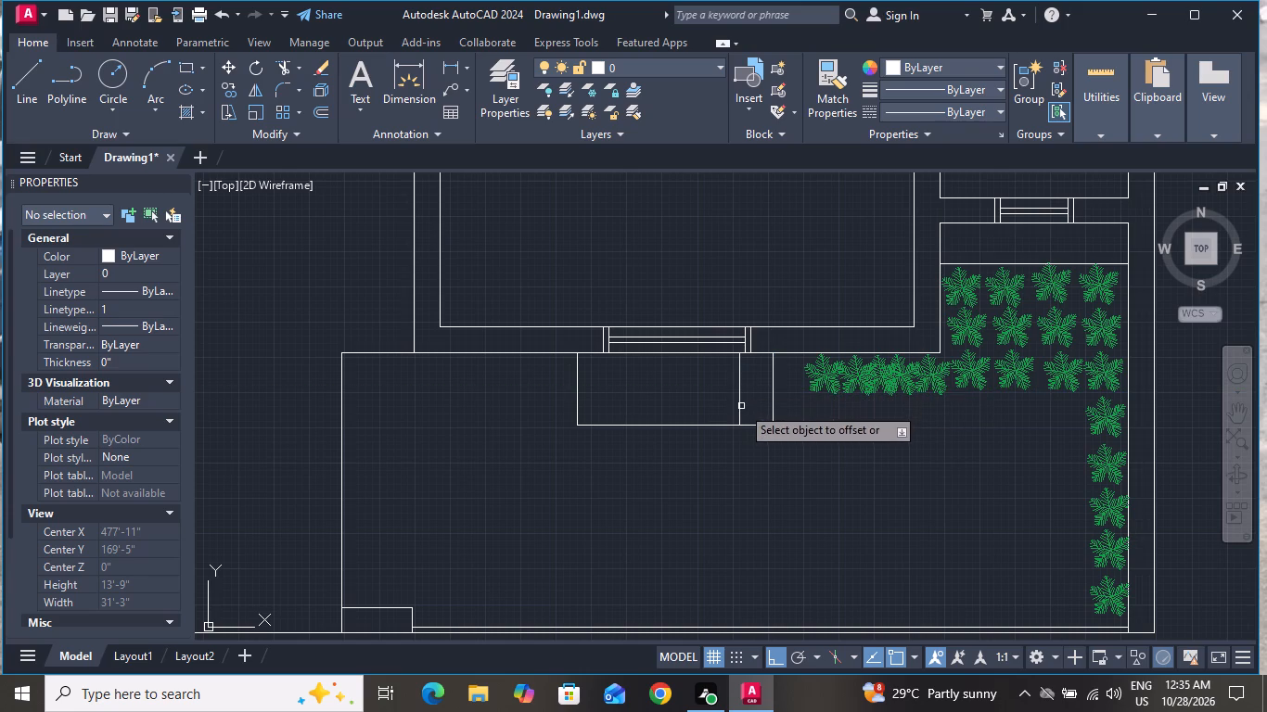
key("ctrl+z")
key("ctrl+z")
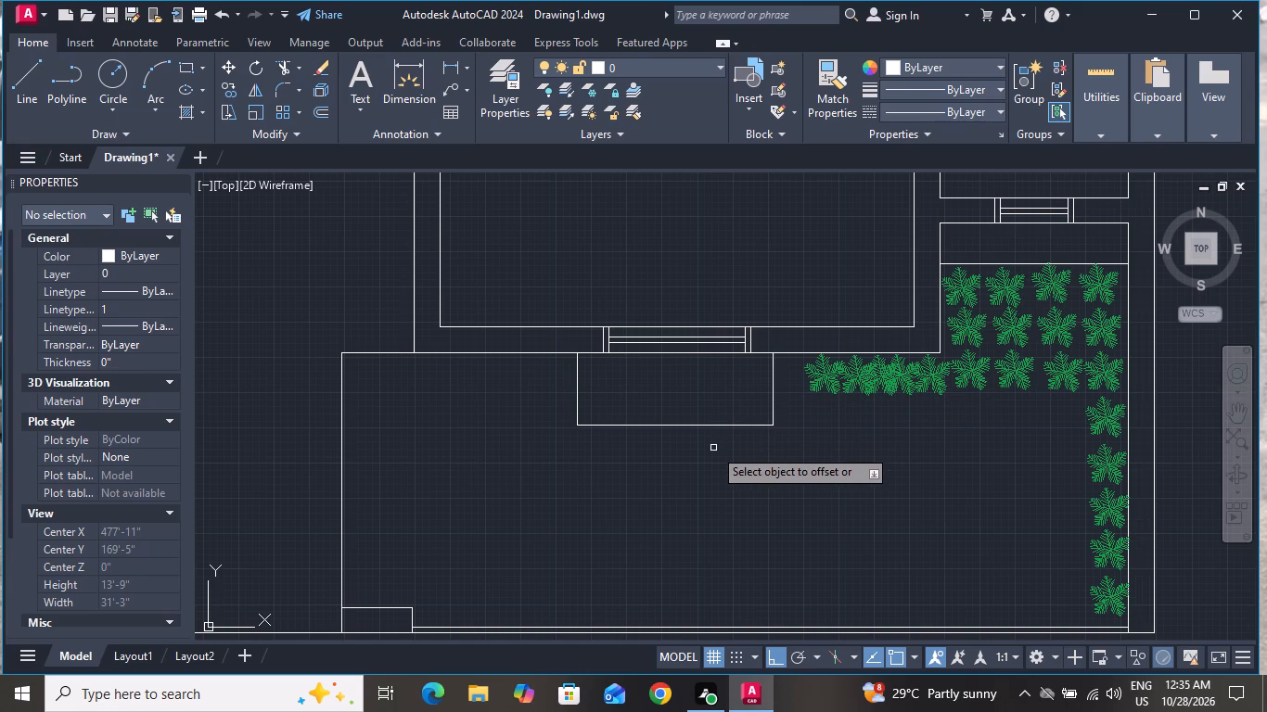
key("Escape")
Offset the south, west and east sides of the box inward by 1".
type("O 1")
key("shift+quotedbl")
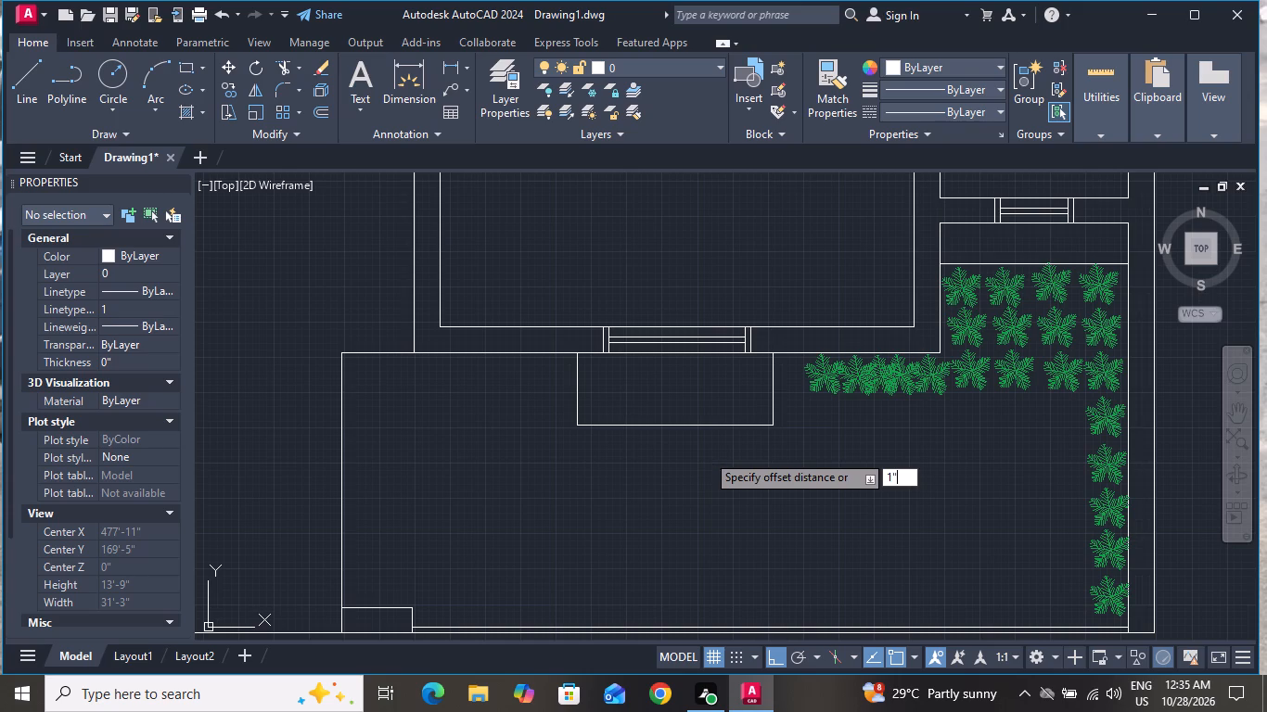
key("Return")
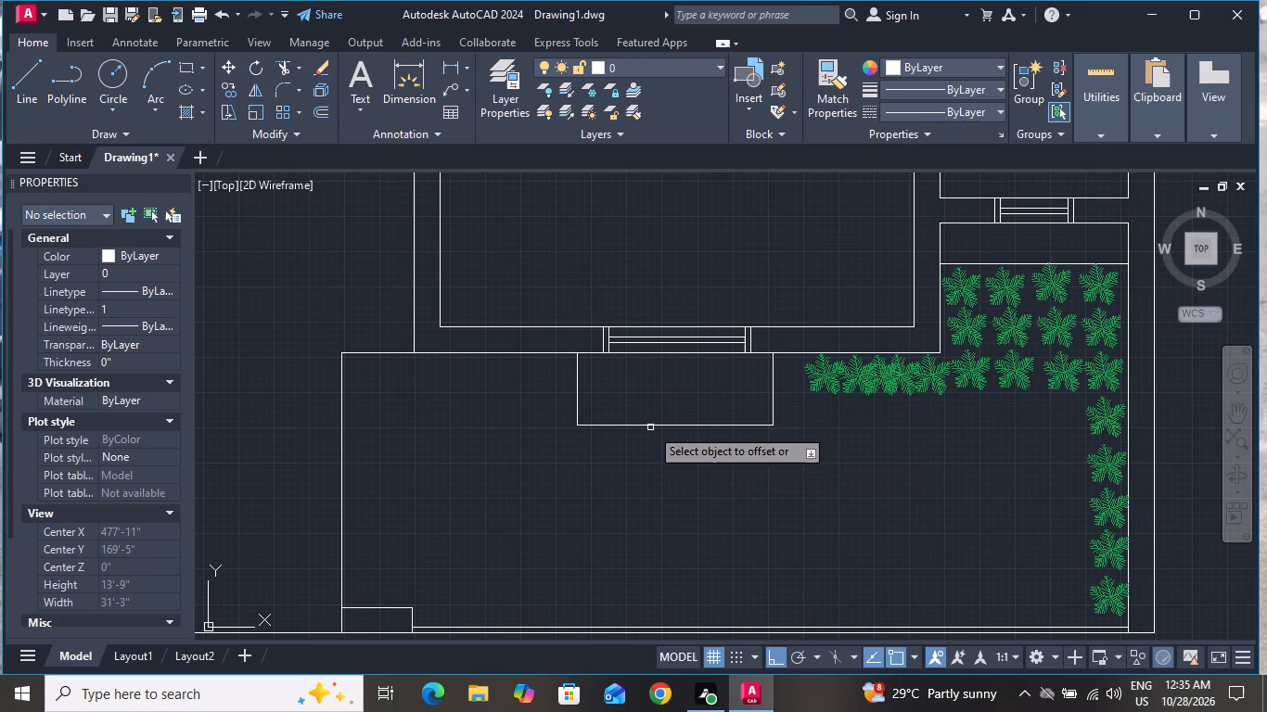
left_click(650, 426)
left_click(649, 410)
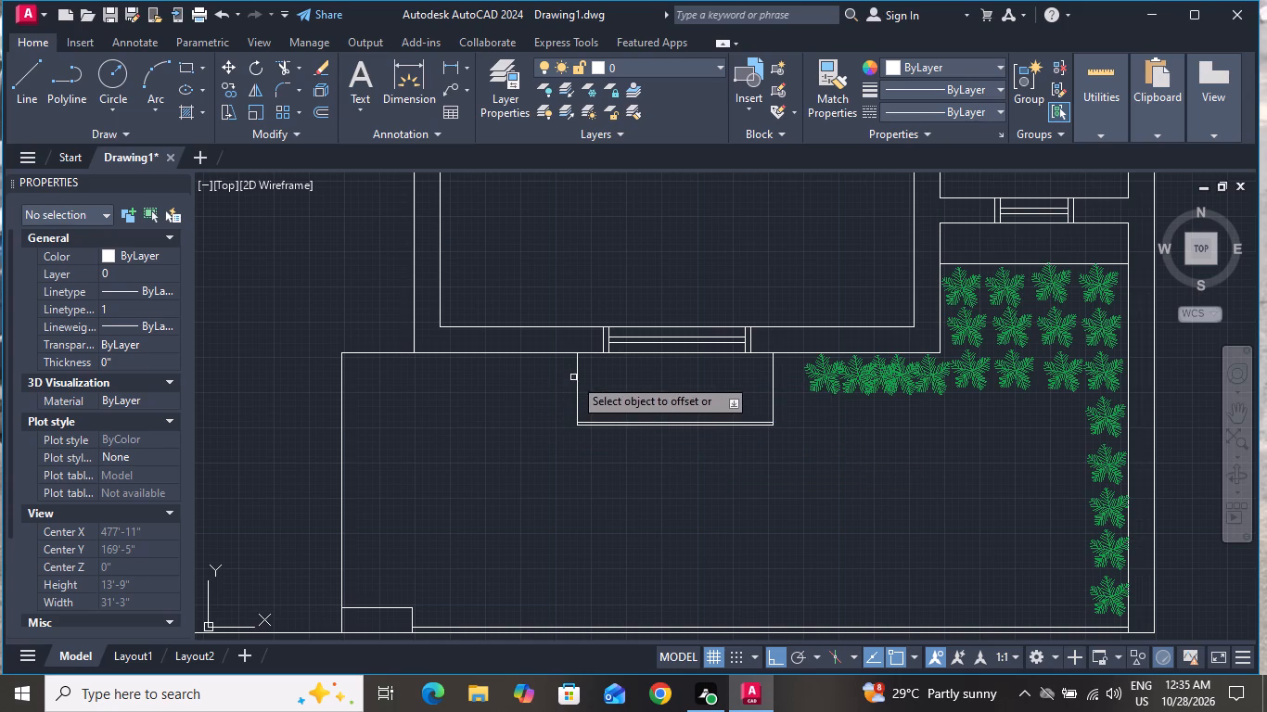
left_click(575, 375)
left_click(606, 373)
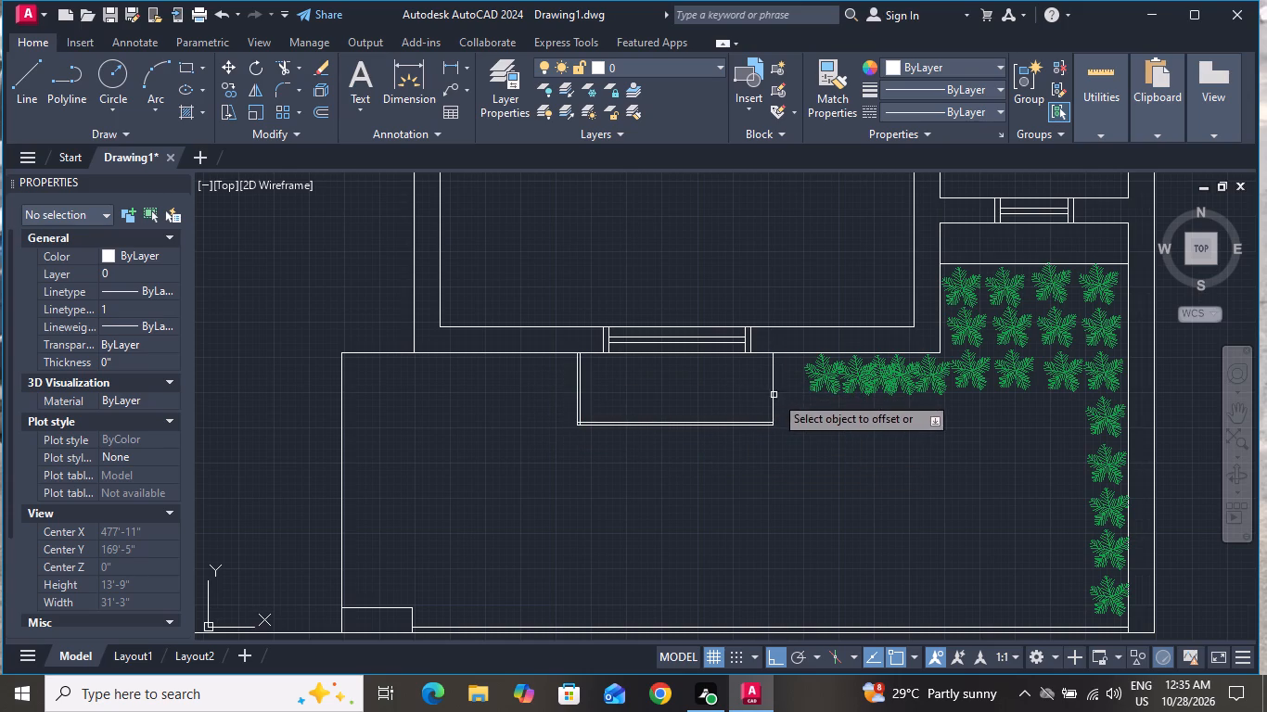
left_click(774, 395)
left_click(742, 401)
right_click(732, 394)
left_click(756, 426)
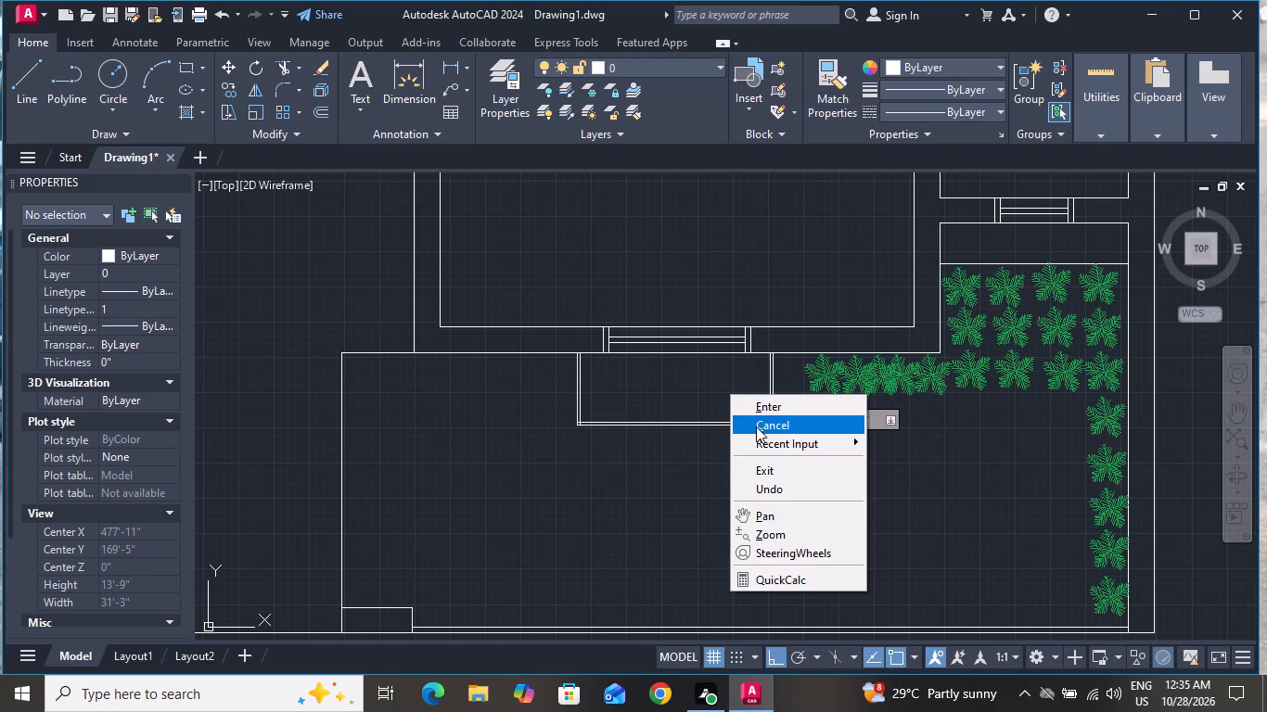
Trim the overlapping inner line ends at the box's southeast and southwest corners to leave a clean double outline.
left_click(287, 64)
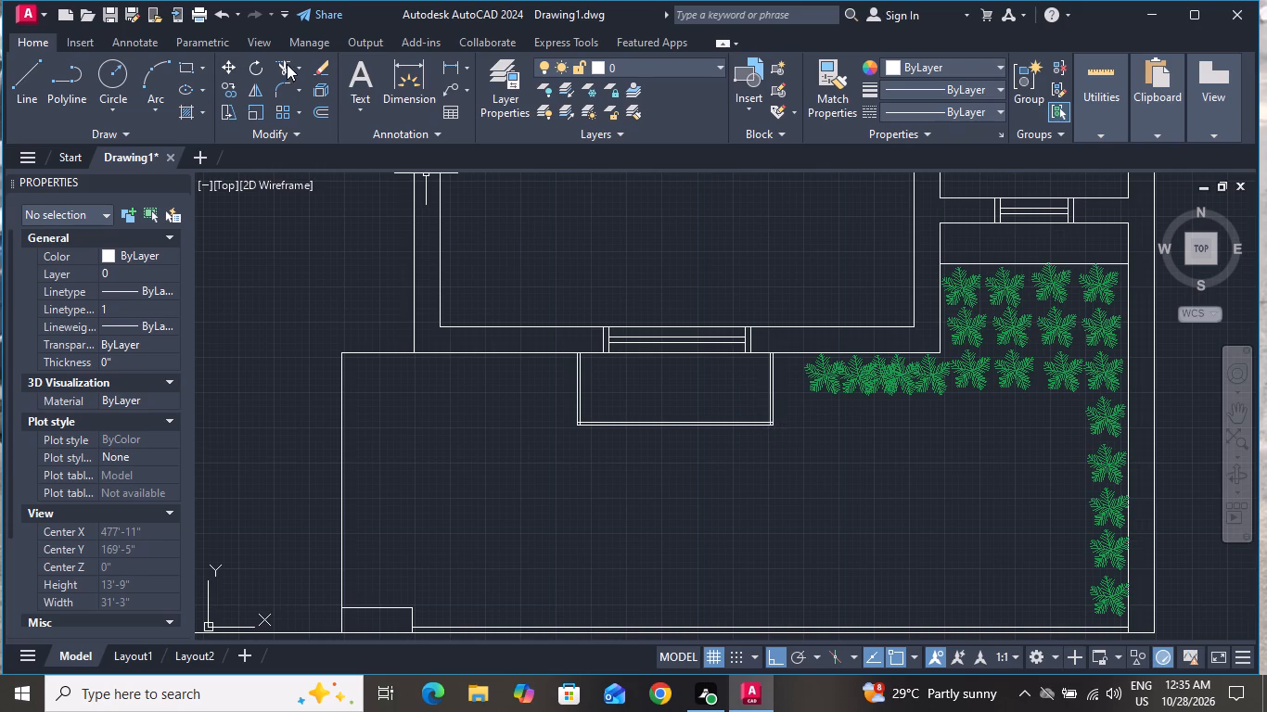
scroll(764, 417, "up", 5)
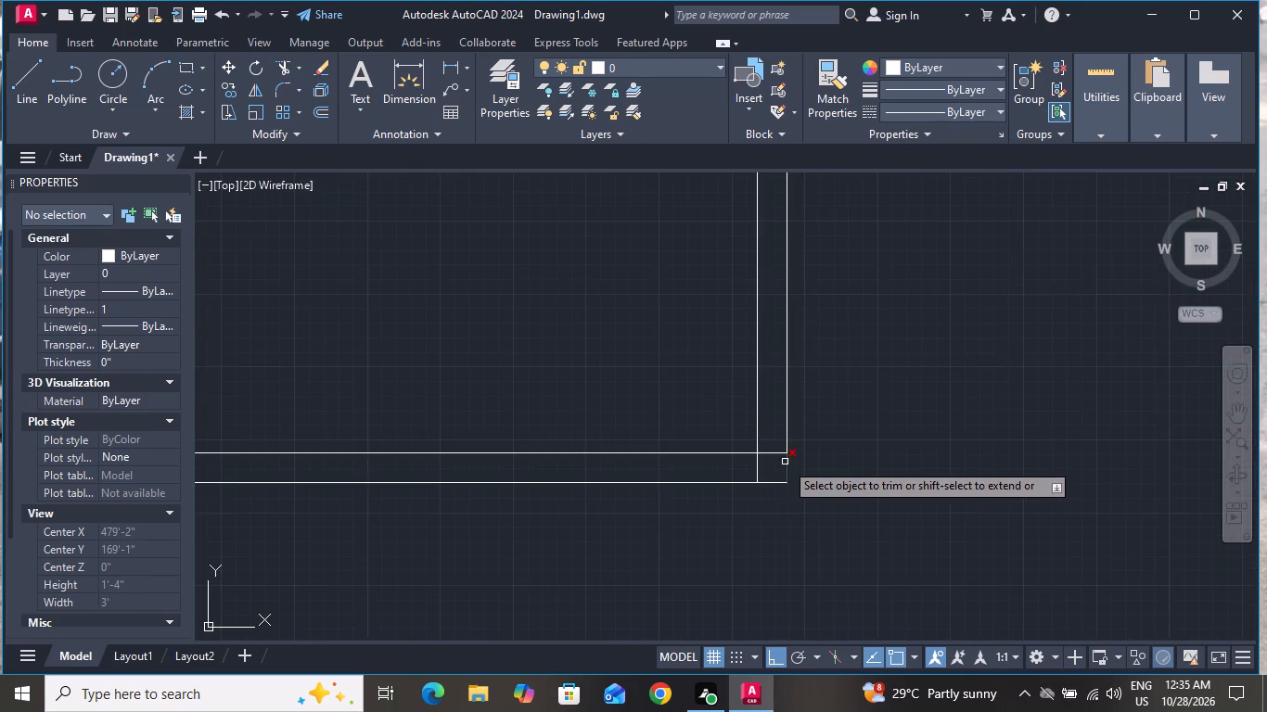
scroll(782, 468, "up", 3)
left_click(774, 463)
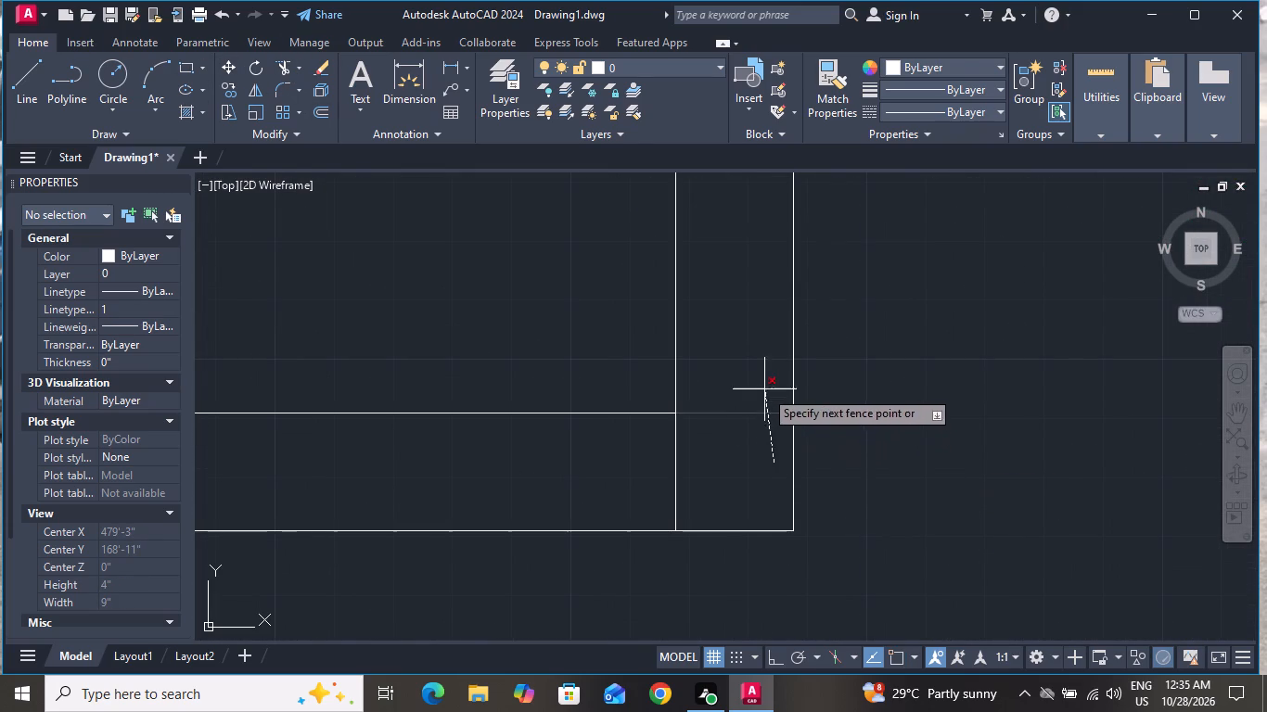
left_click(764, 388)
left_click(728, 452)
left_click(633, 464)
scroll(764, 434, "down", 2)
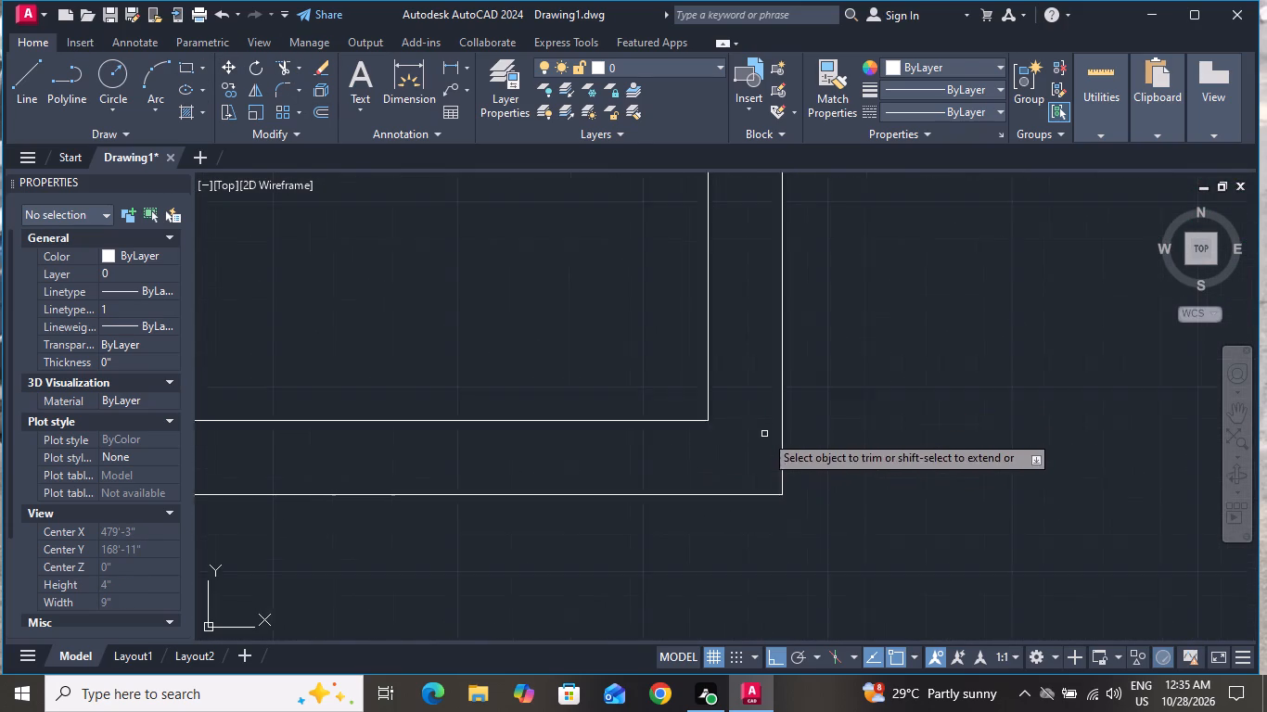
scroll(764, 434, "down", 4)
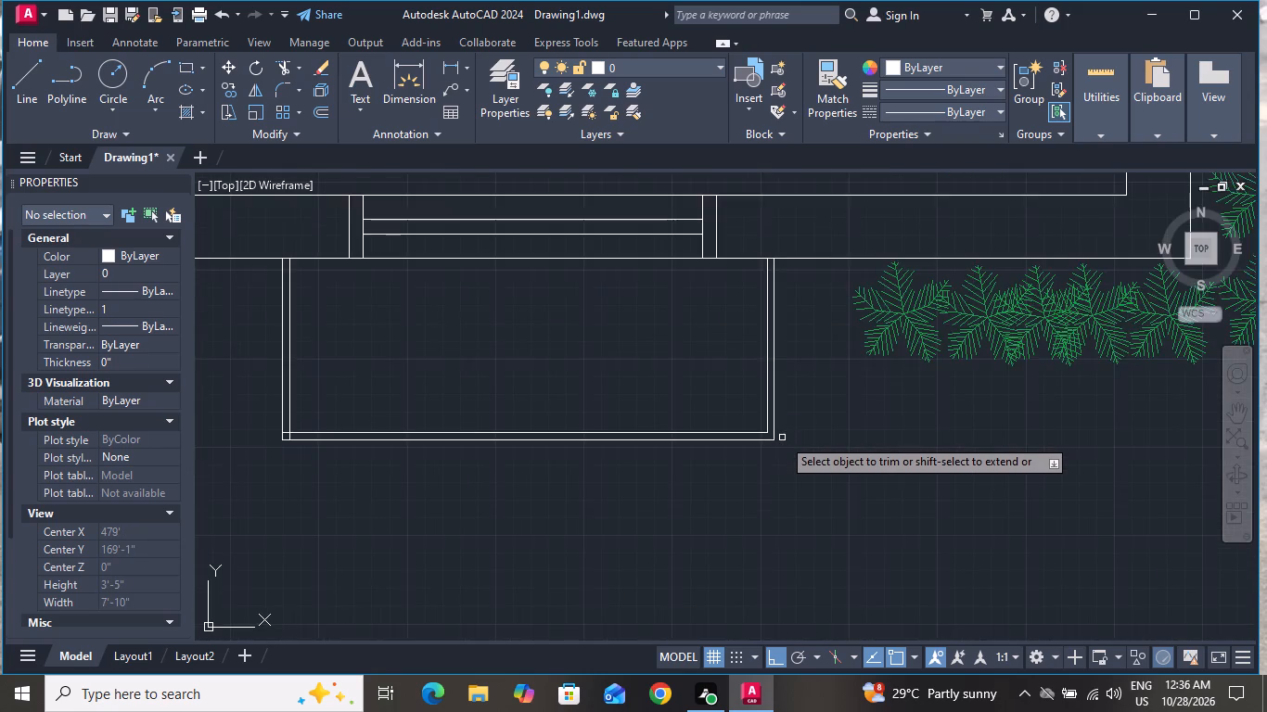
scroll(782, 438, "down", 1)
scroll(454, 432, "up", 4)
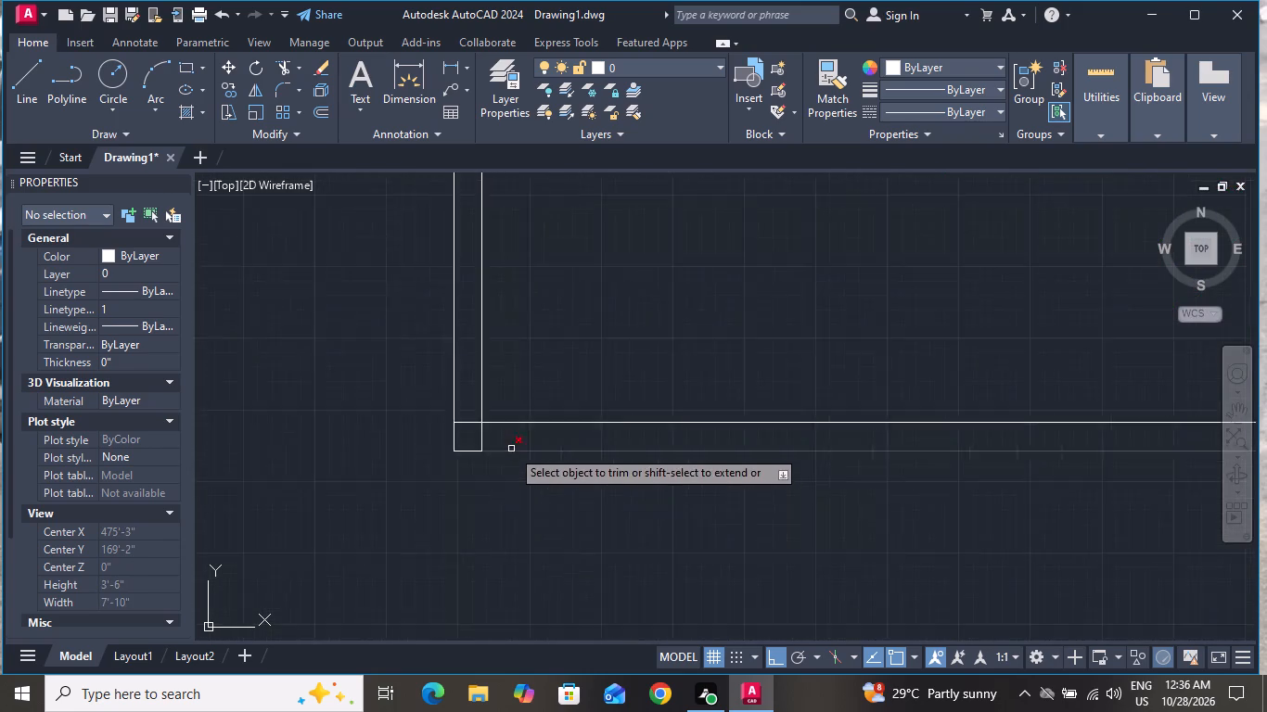
scroll(511, 449, "up", 2)
left_click(465, 422)
left_click(386, 363)
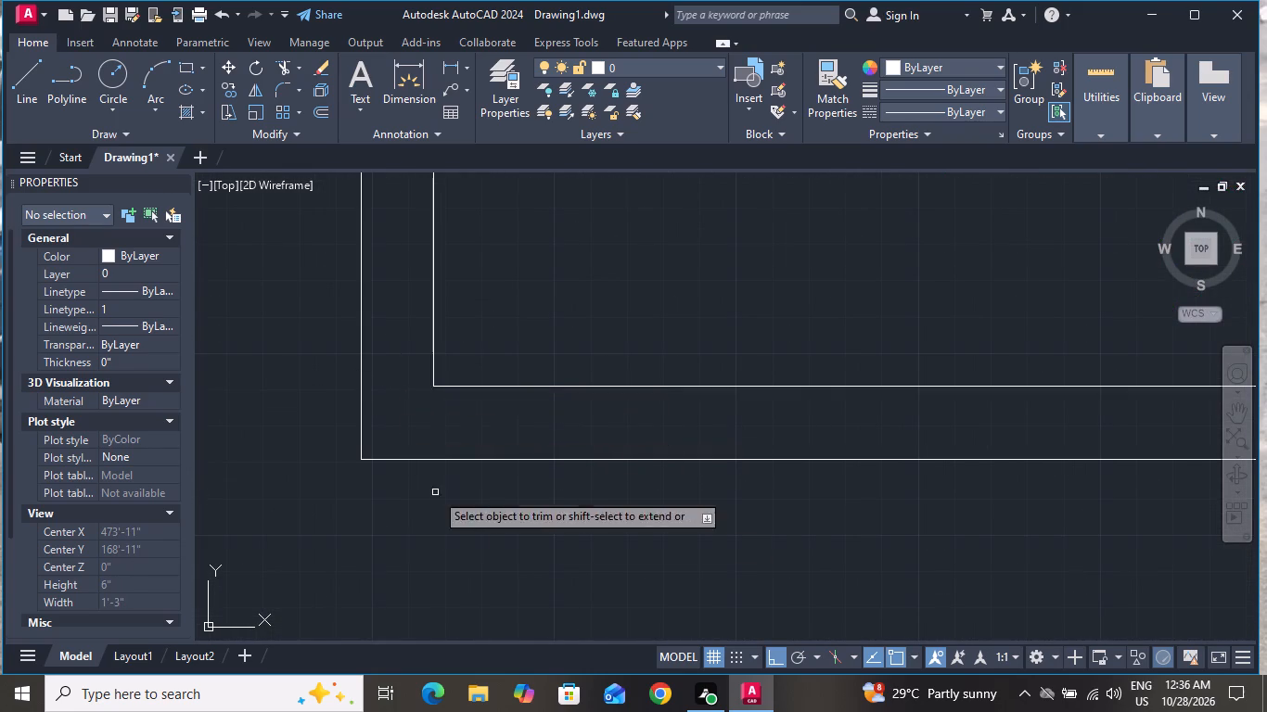
scroll(527, 525, "down", 6)
right_click(560, 490)
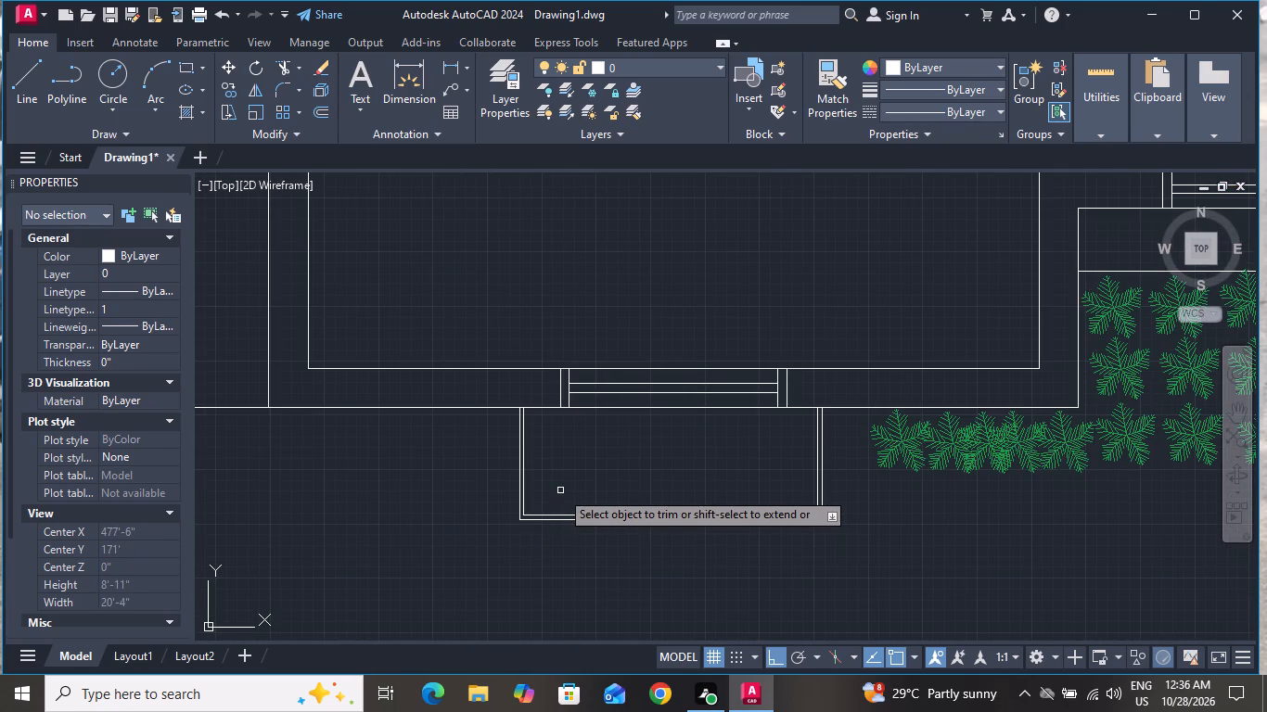
left_click(646, 256)
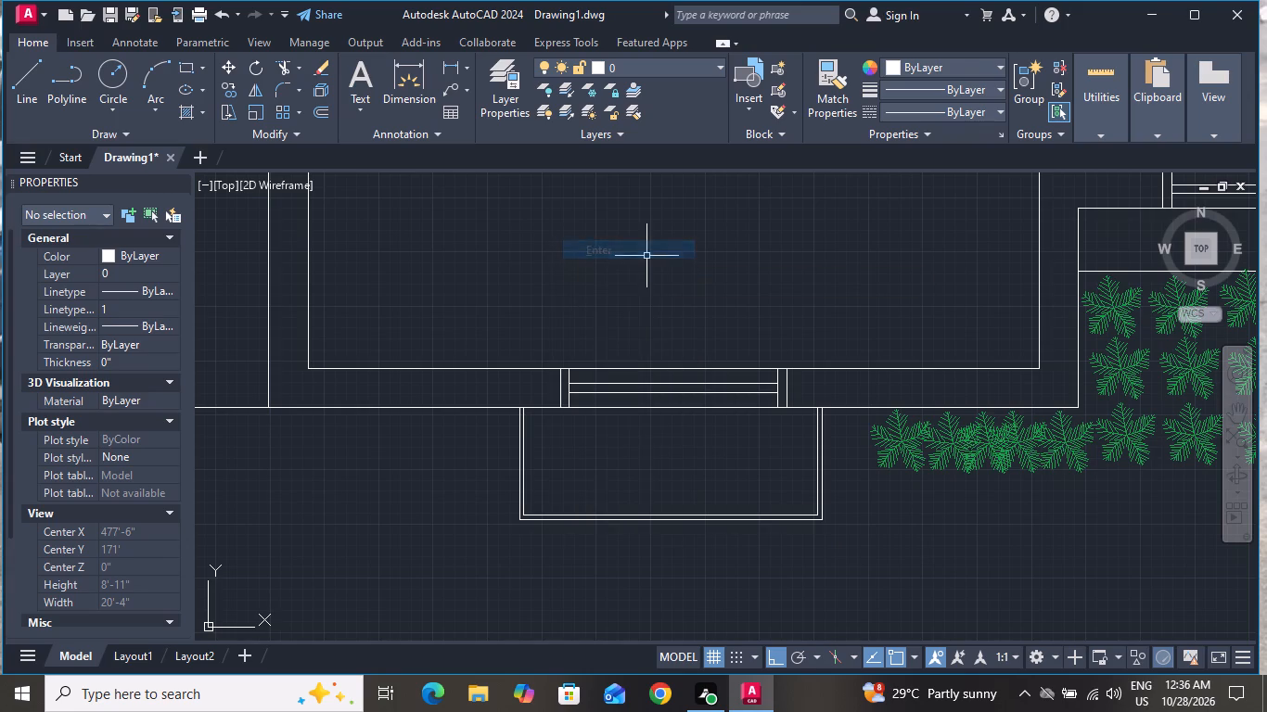
scroll(653, 267, "down", 1)
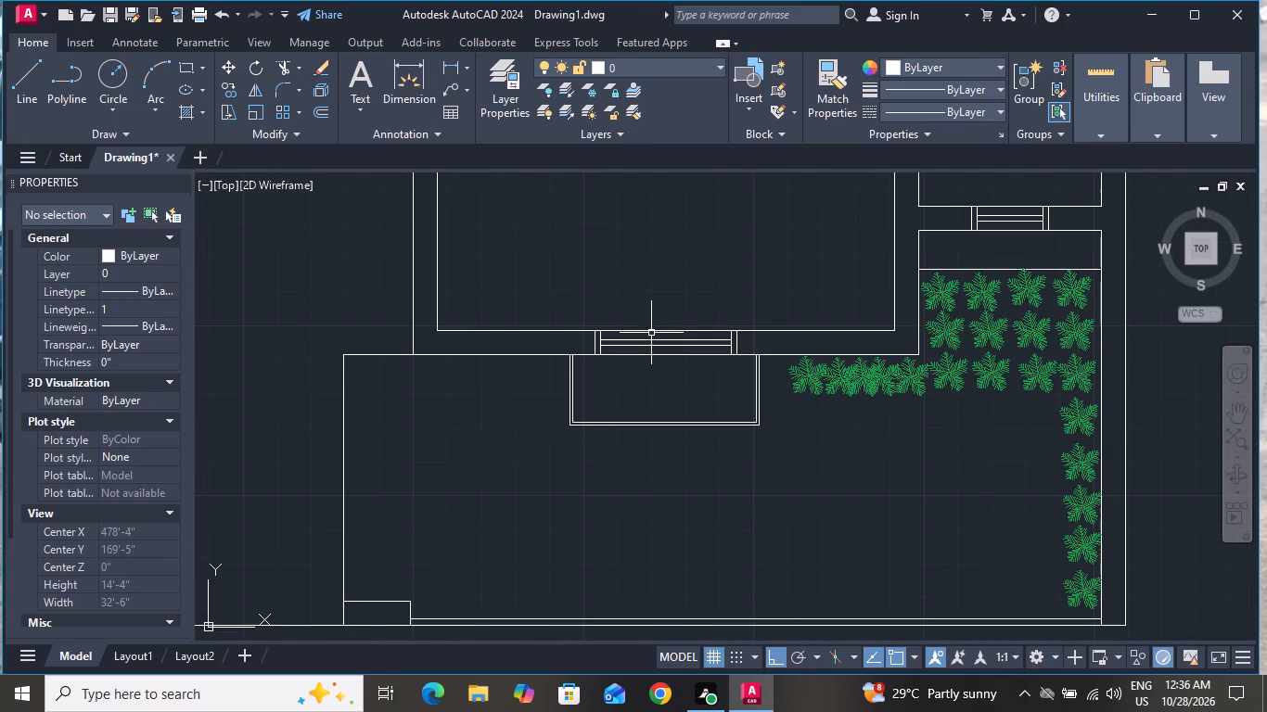
Copy the westernmost tree of the row about 1' west with Ortho on, placing the copy beside the box's east side.
scroll(774, 373, "up", 2)
left_click(828, 369)
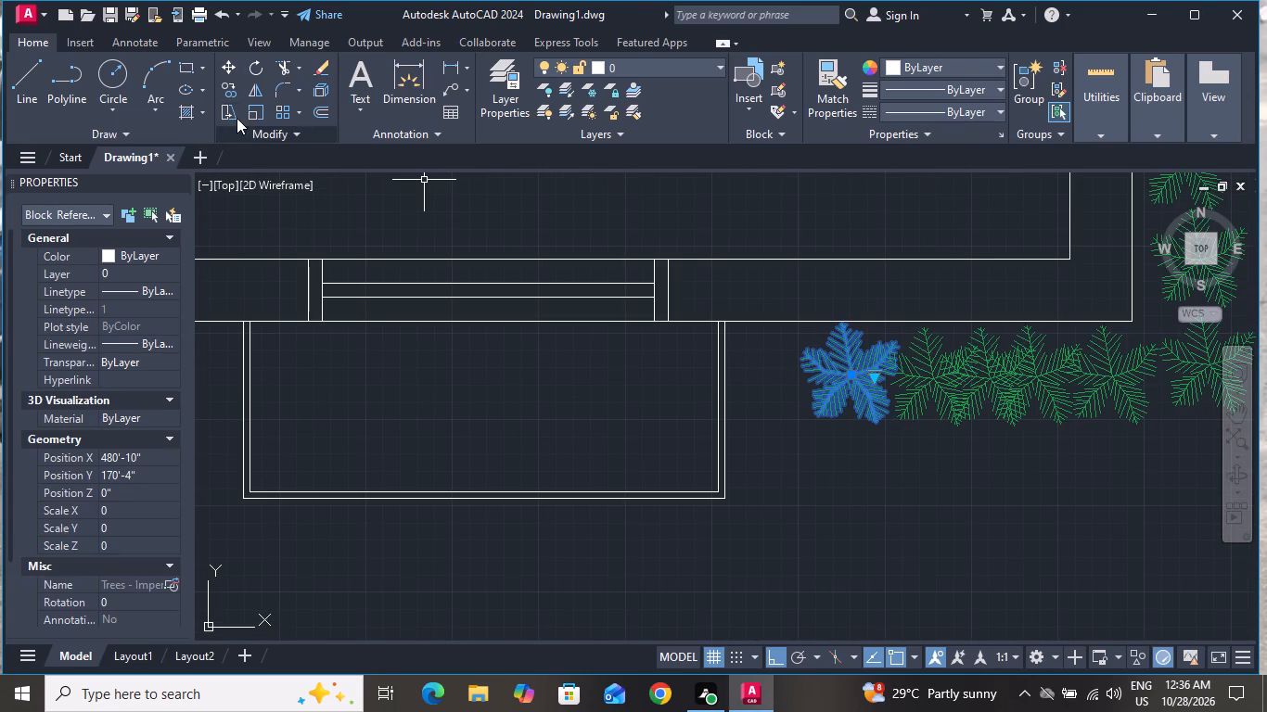
left_click(240, 92)
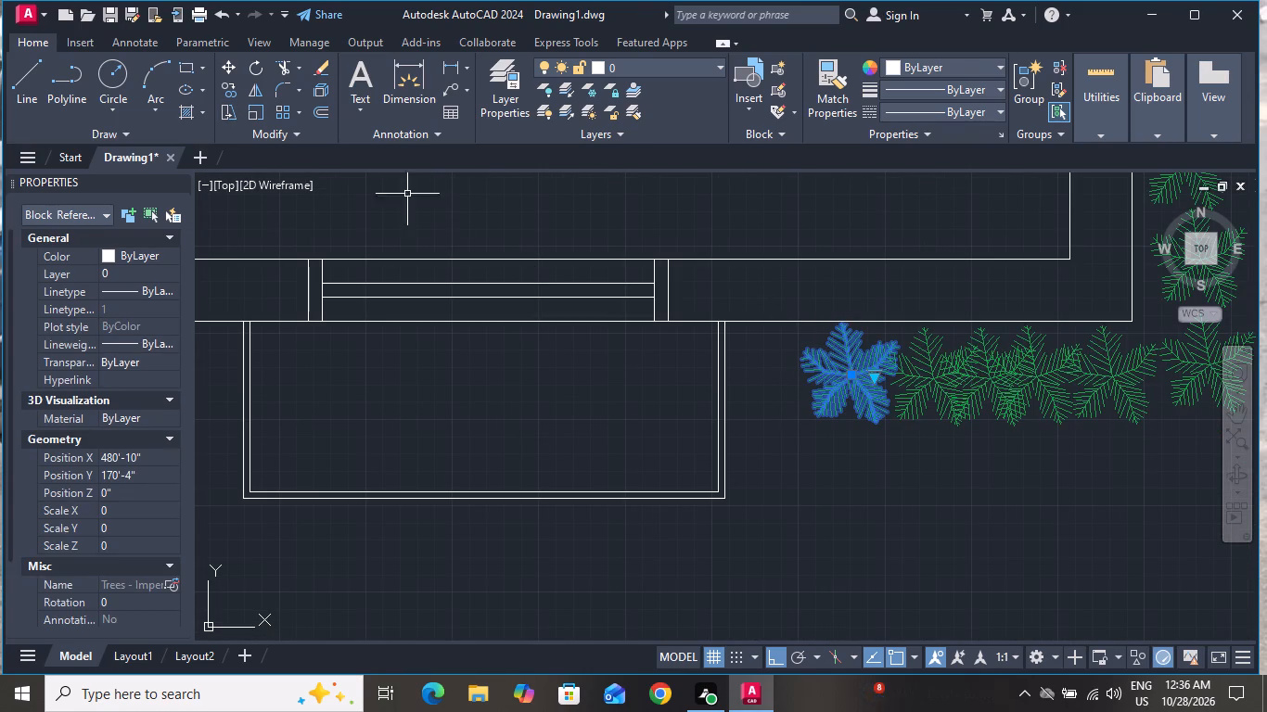
left_click(226, 90)
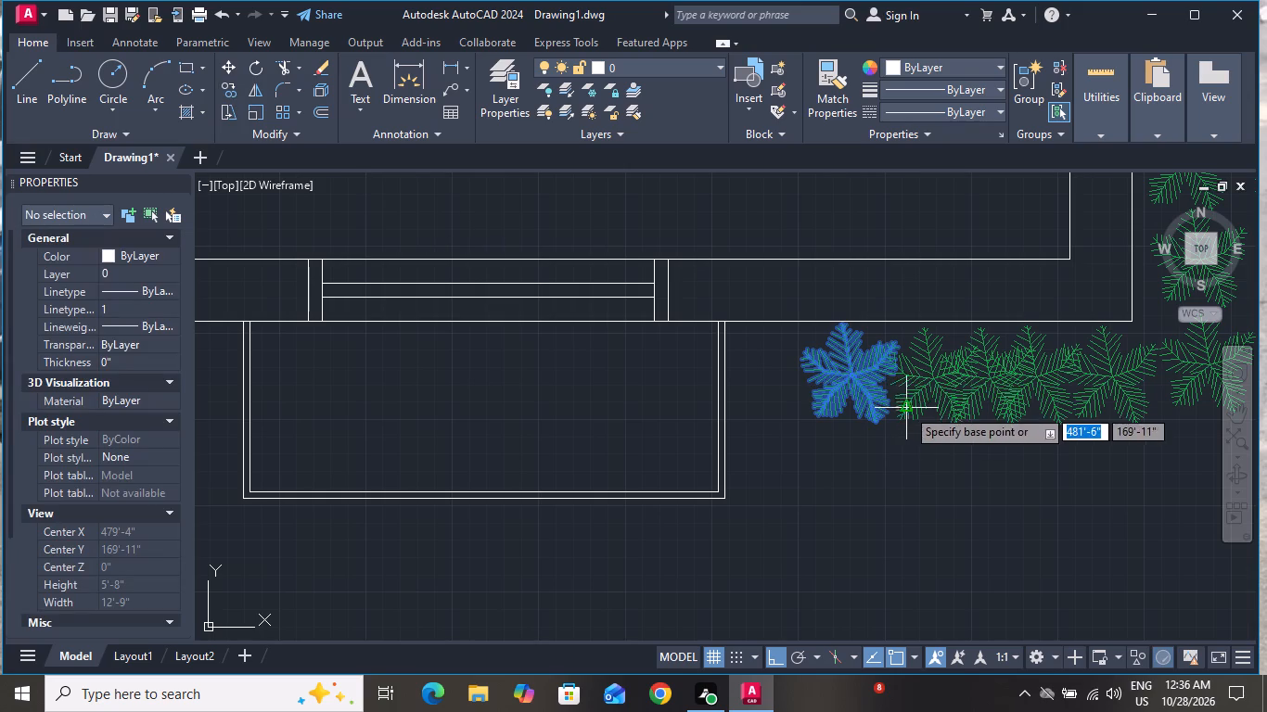
left_click(858, 382)
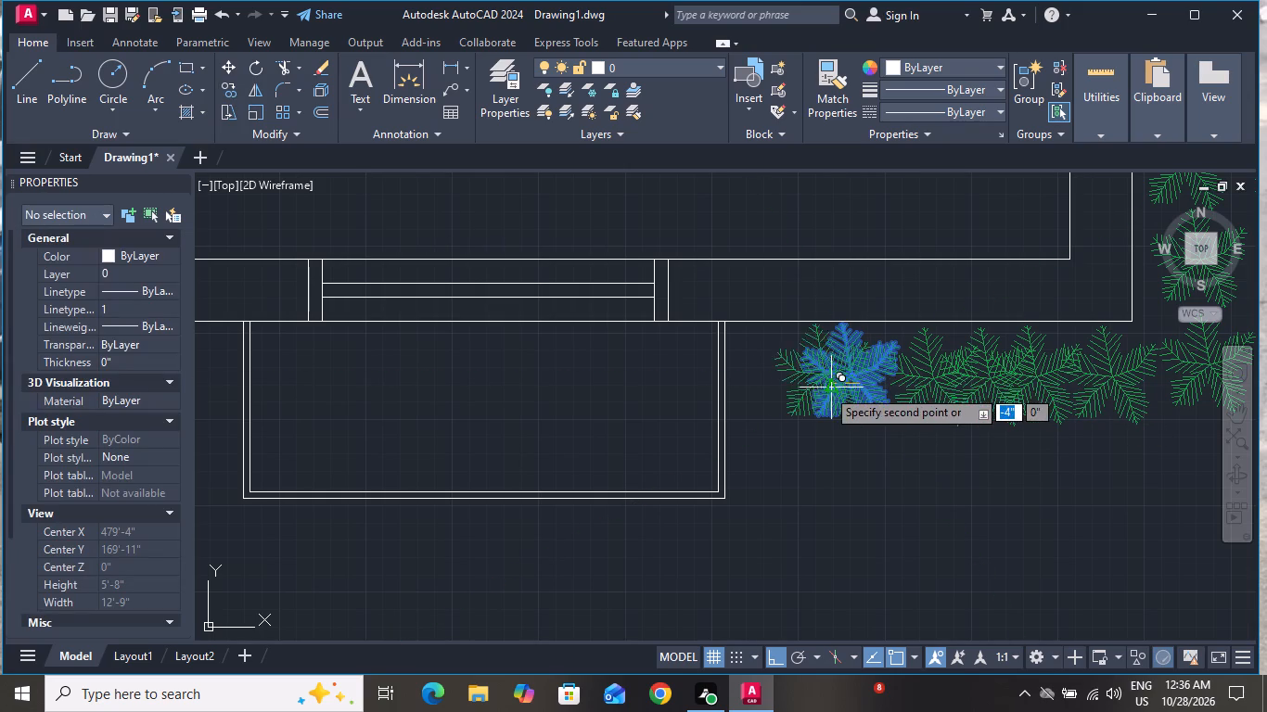
scroll(779, 391, "up", 2)
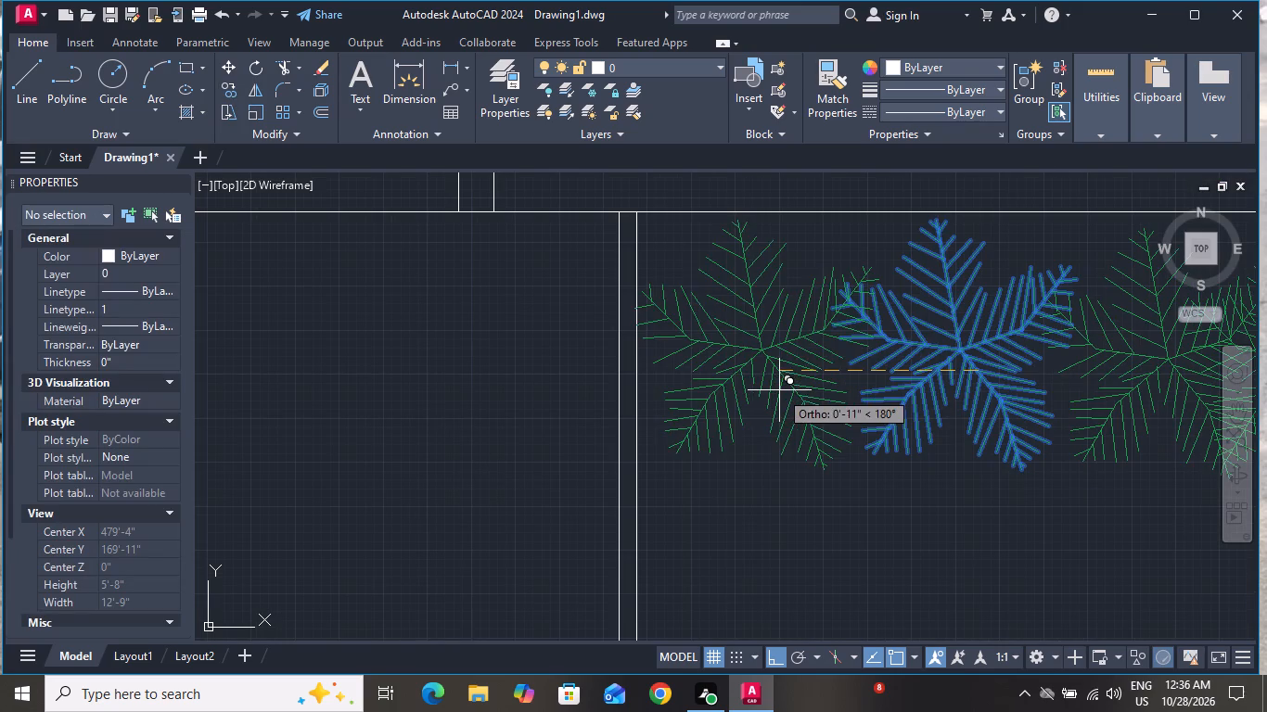
left_click(764, 401)
scroll(801, 375, "down", 3)
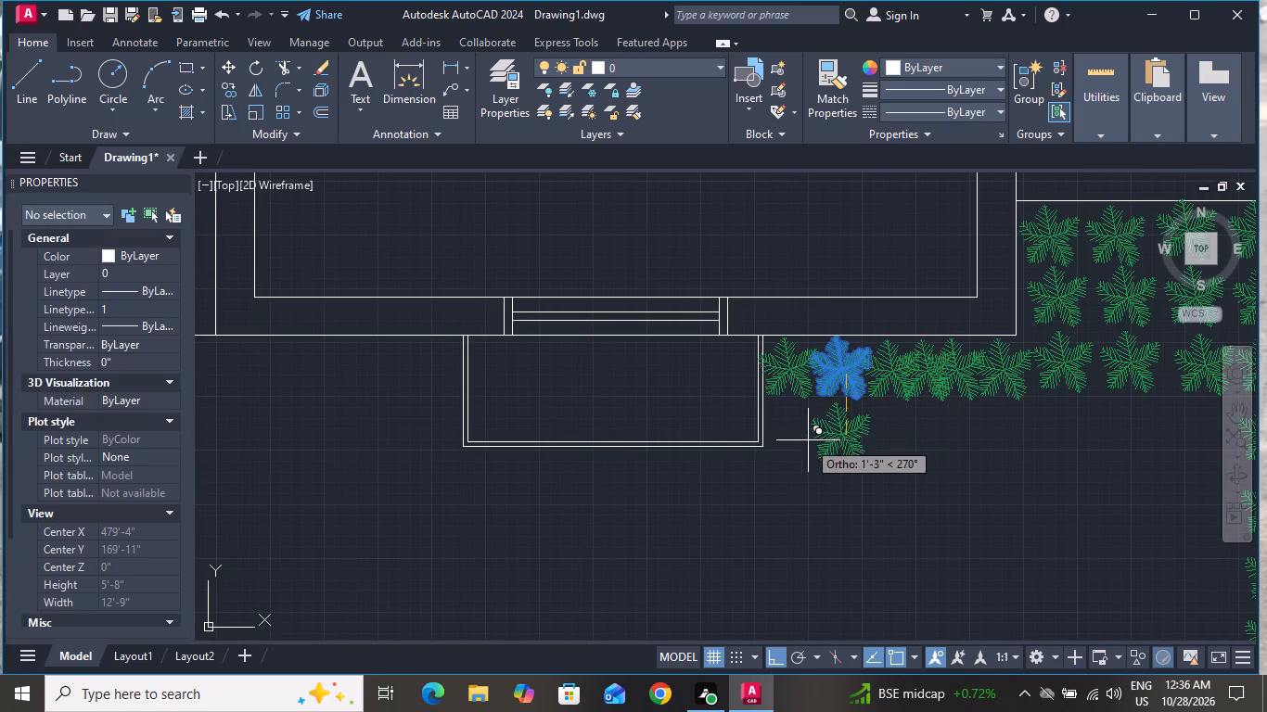
With Ortho off, place eight more copies of the tree as a second row south of the first, from the box to the eastern tree column.
left_click(782, 660)
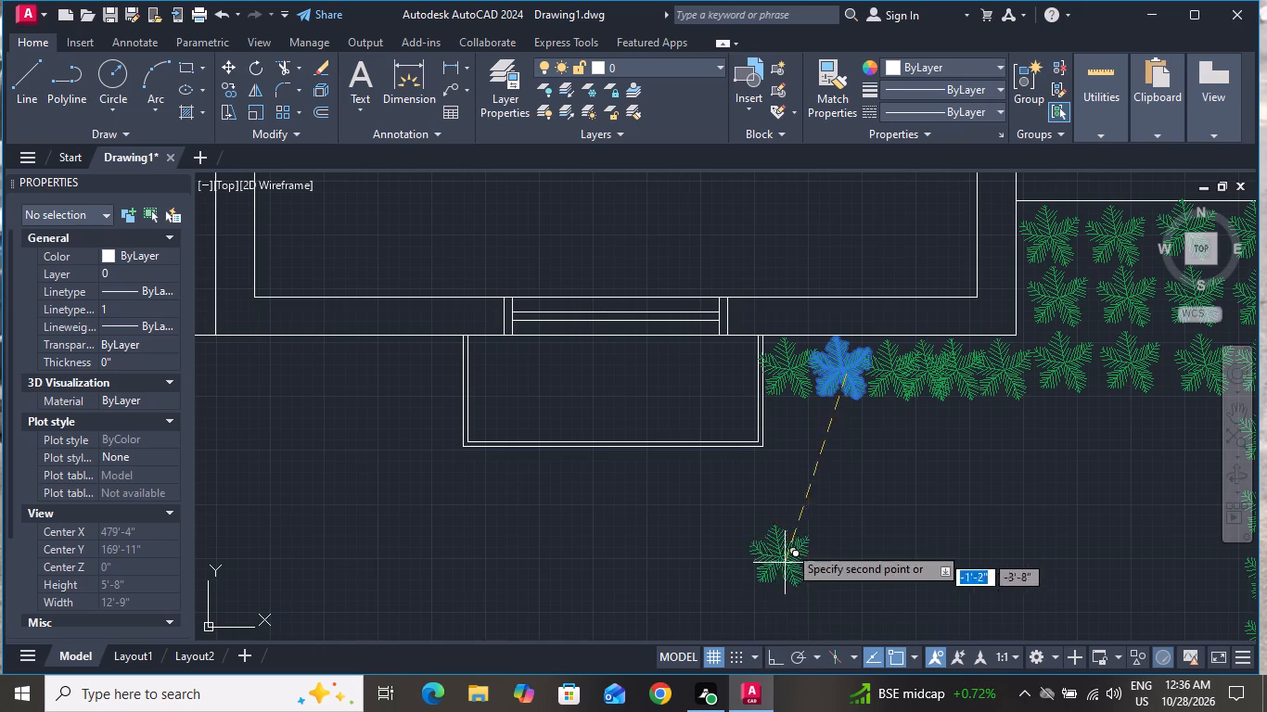
left_click(801, 439)
left_click(854, 439)
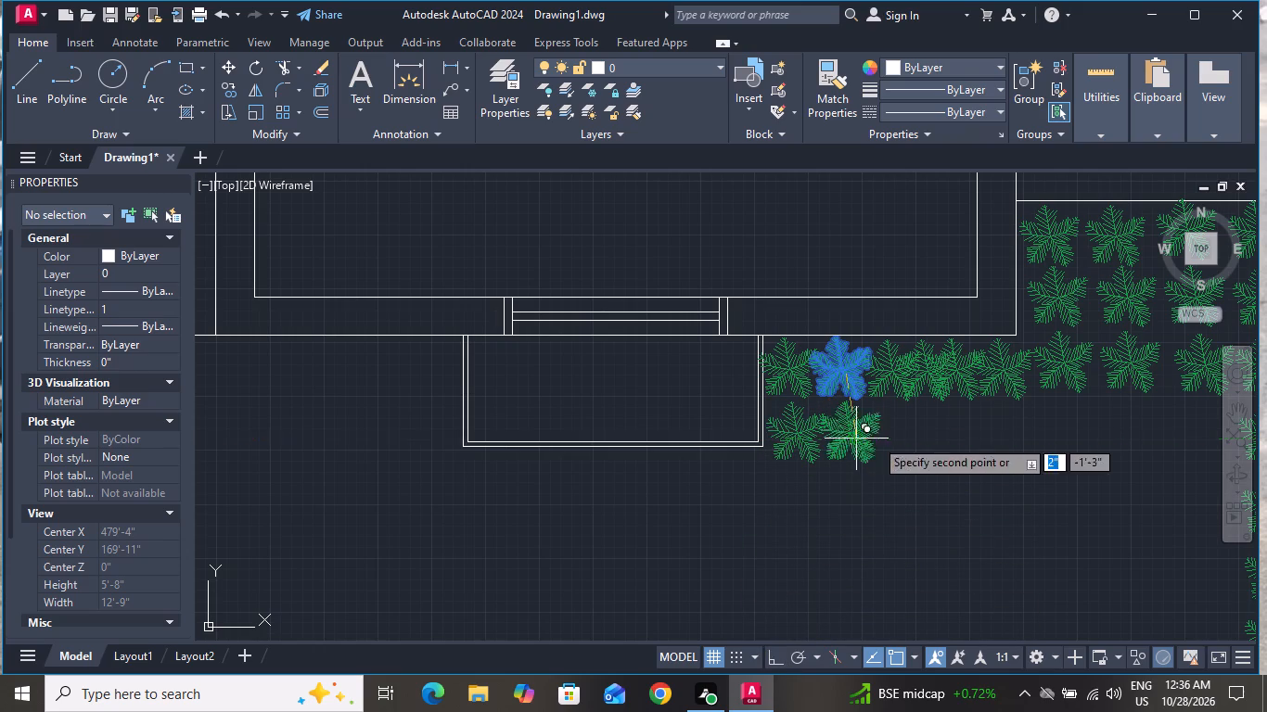
left_click(925, 438)
left_click(975, 432)
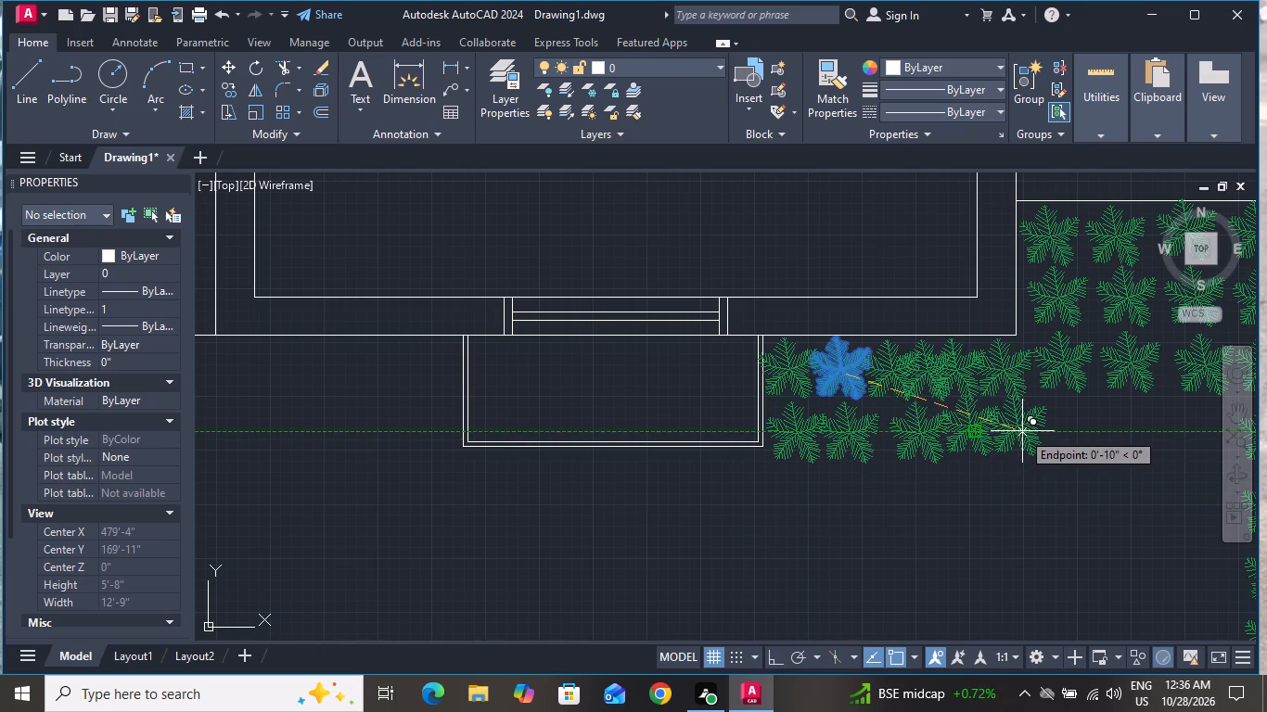
left_click(1030, 431)
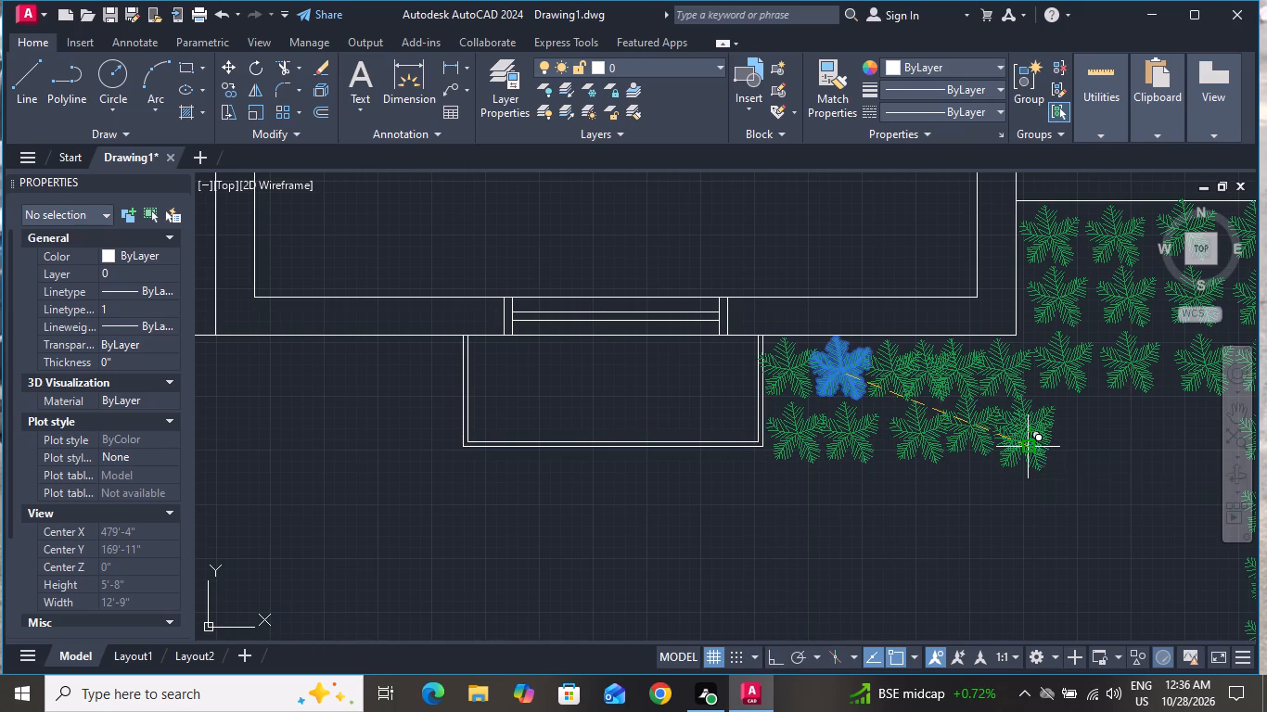
scroll(1001, 460, "down", 2)
scroll(1017, 448, "up", 2)
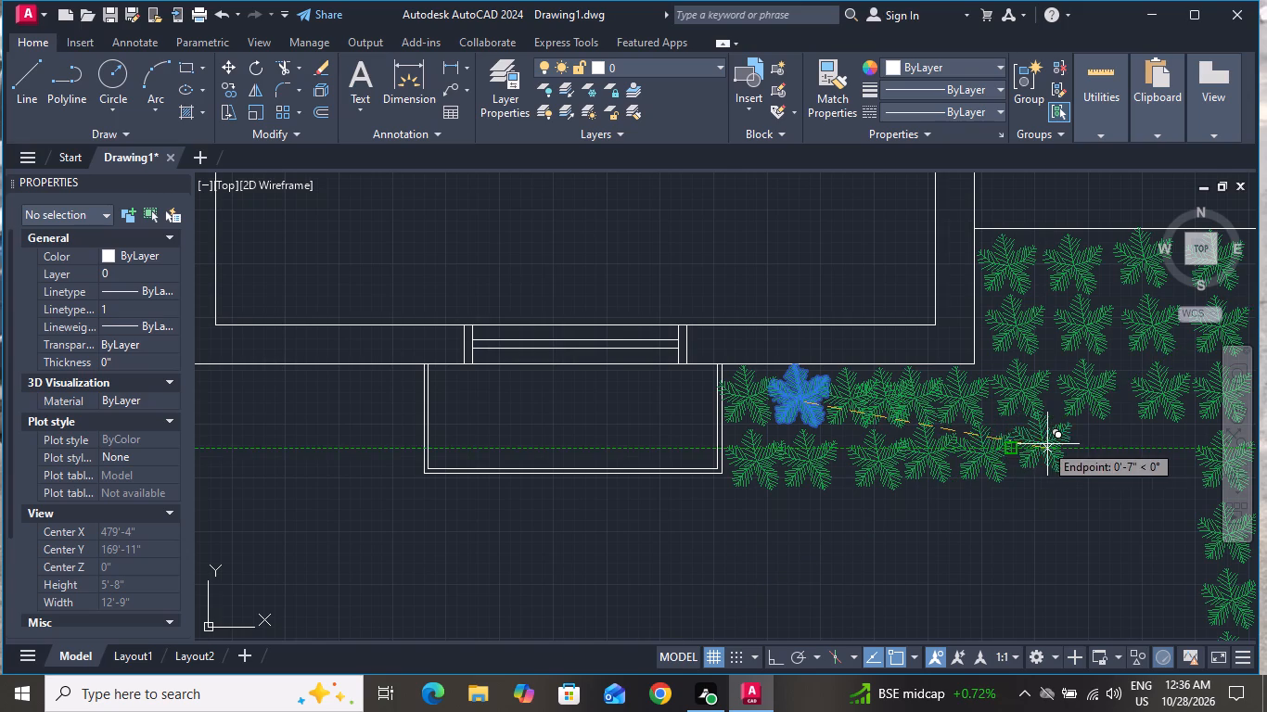
left_click(1052, 460)
scroll(843, 470, "down", 2)
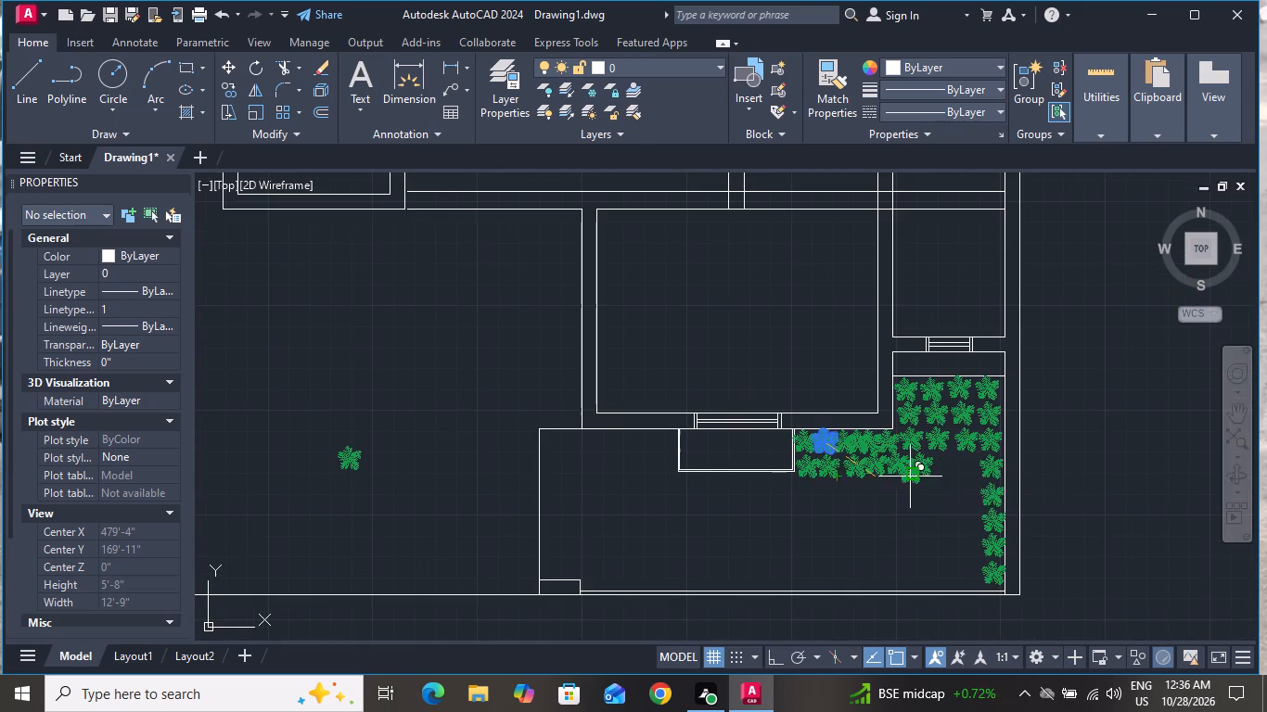
scroll(983, 473, "up", 2)
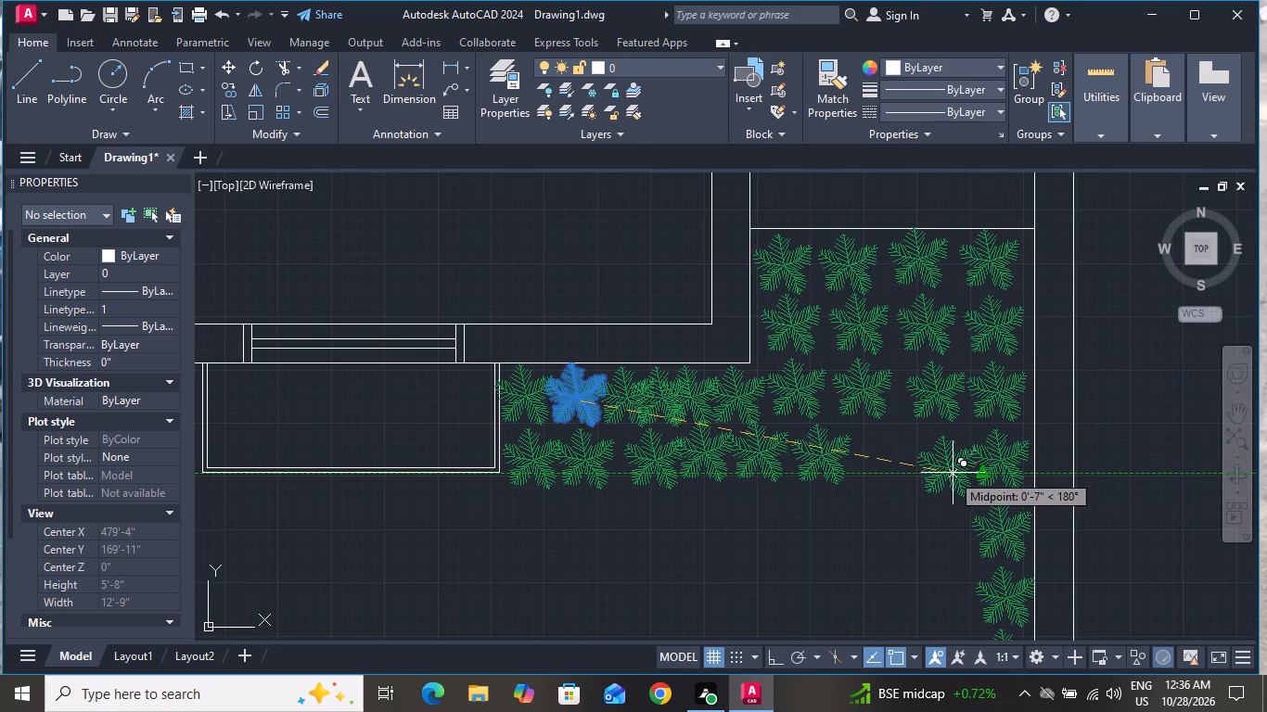
left_click(905, 457)
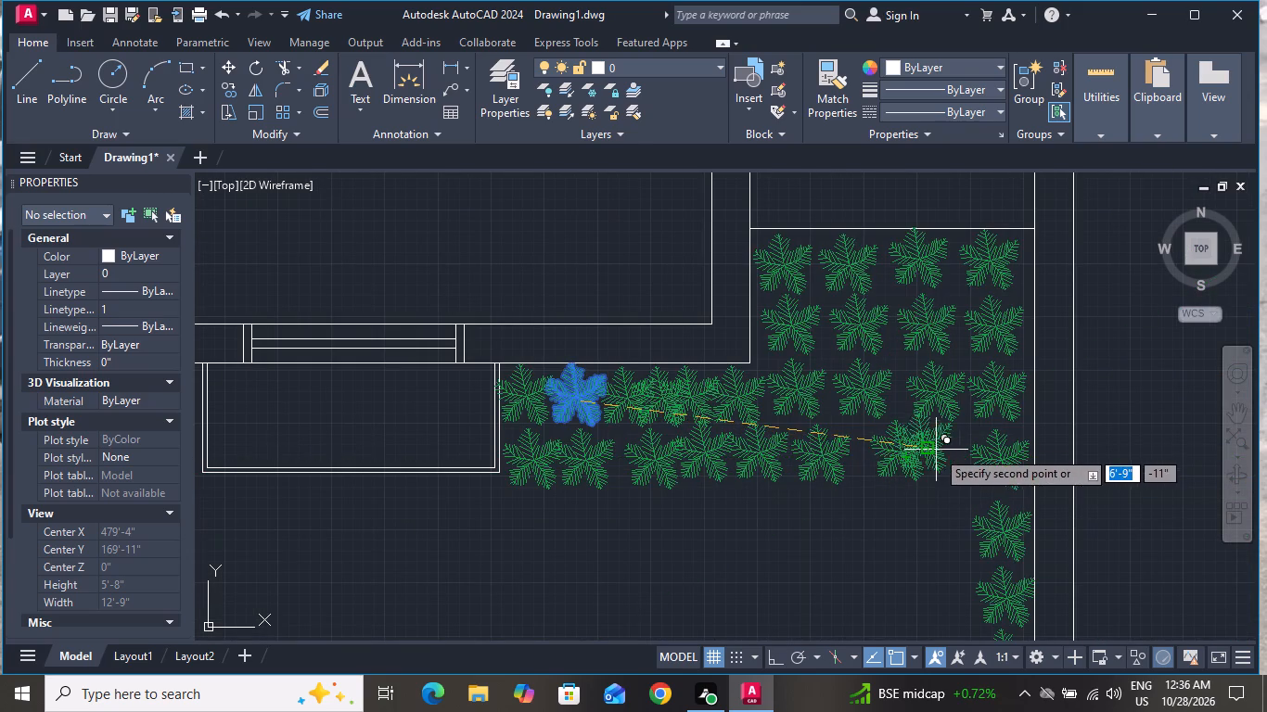
left_click(954, 464)
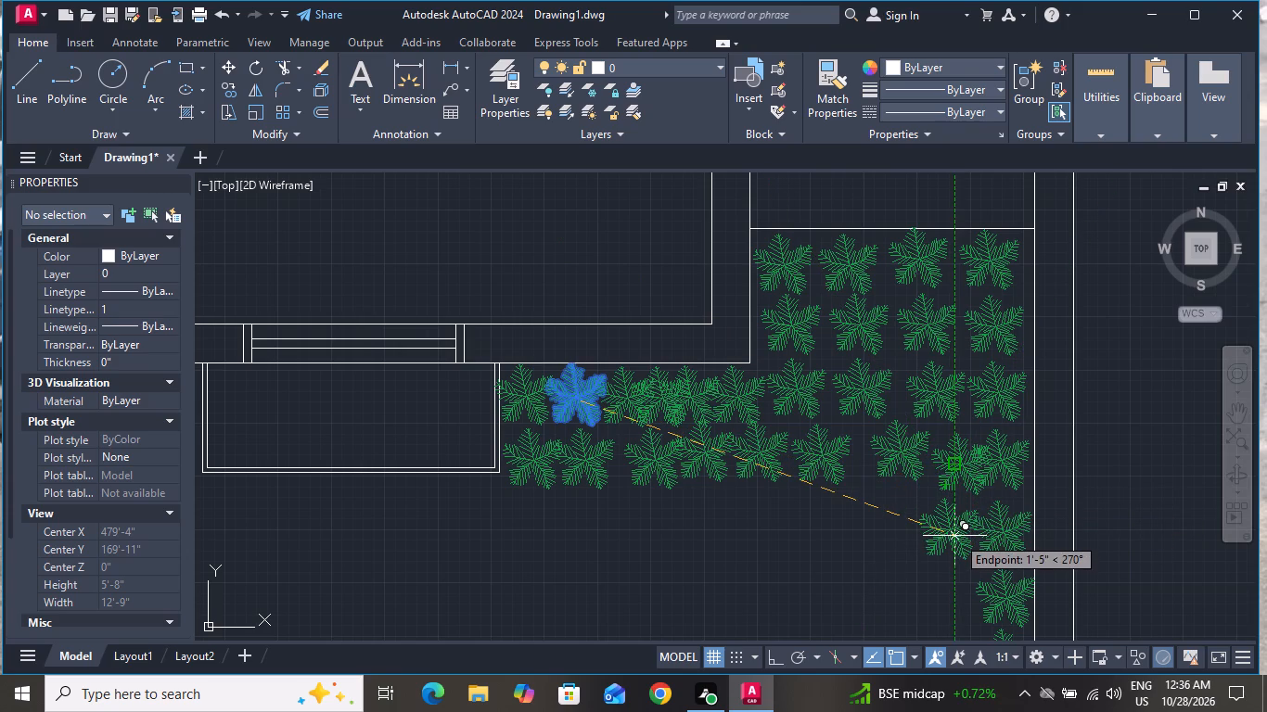
Place three more tree copies in a column just west of the eastern trees, and one more west of that column's northernmost tree.
left_click(954, 536)
scroll(945, 493, "down", 2)
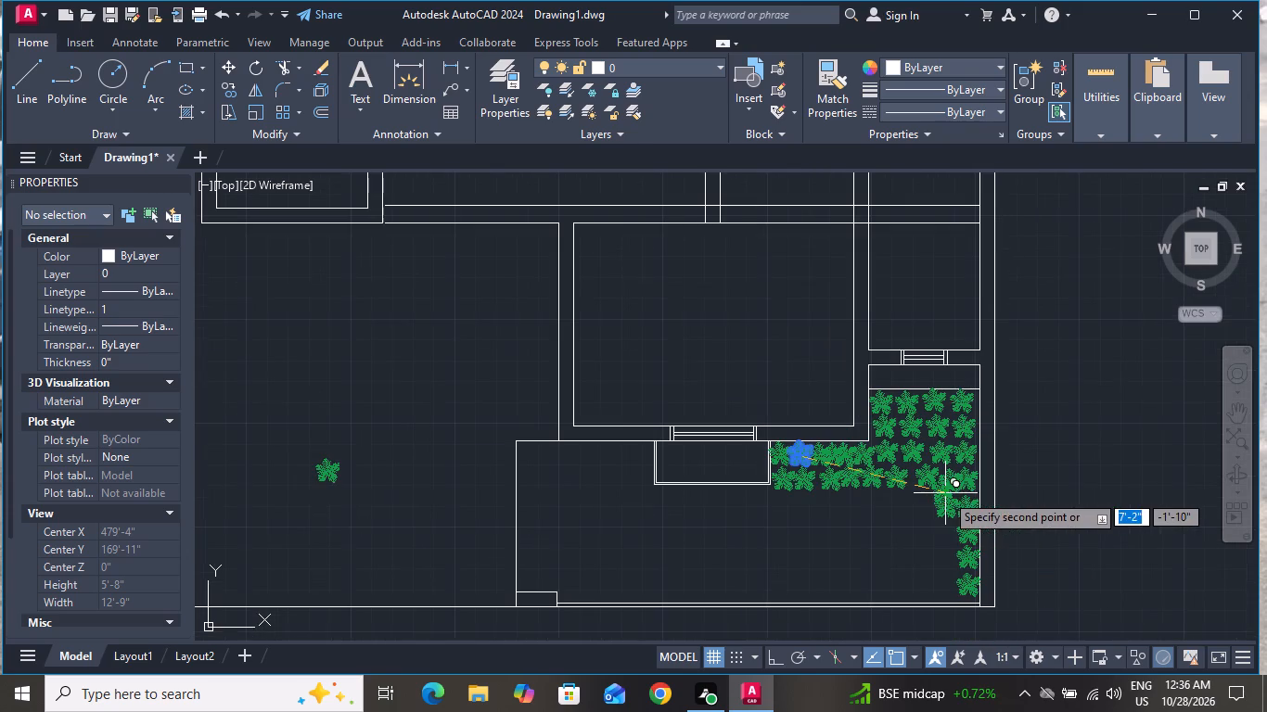
scroll(910, 572, "up", 2)
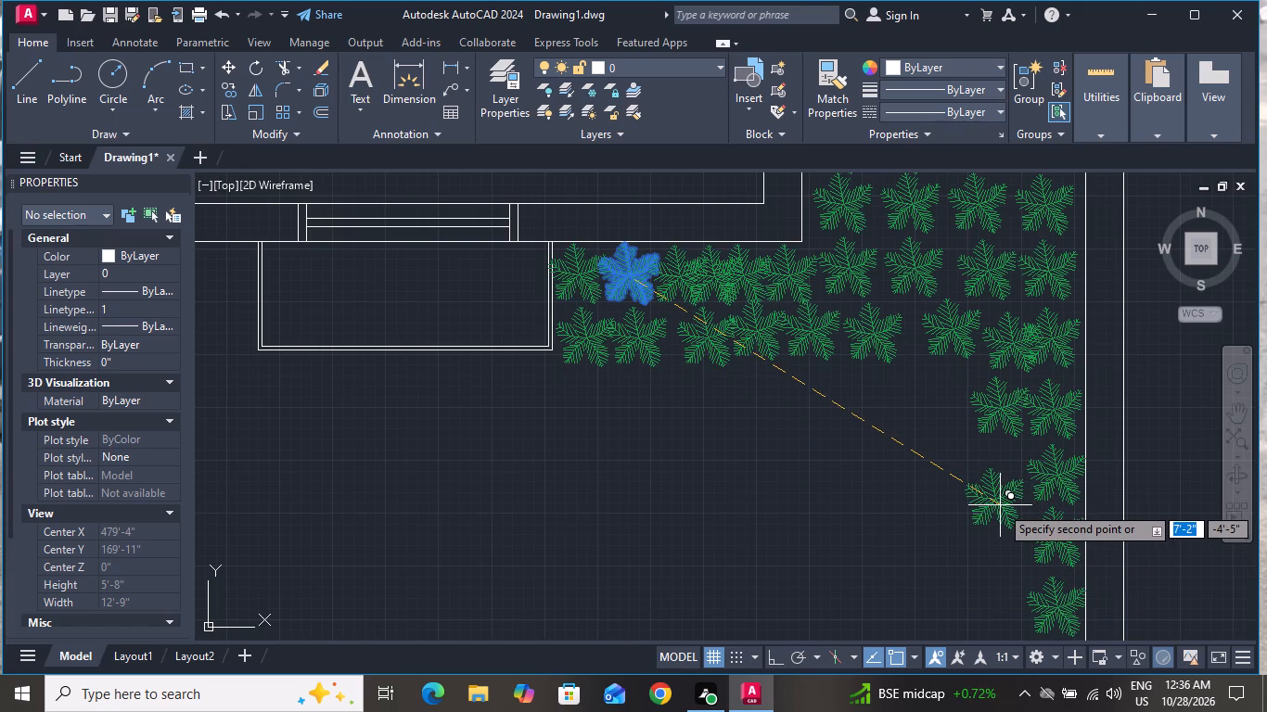
left_click(1000, 505)
scroll(995, 455, "down", 2)
scroll(991, 479, "up", 2)
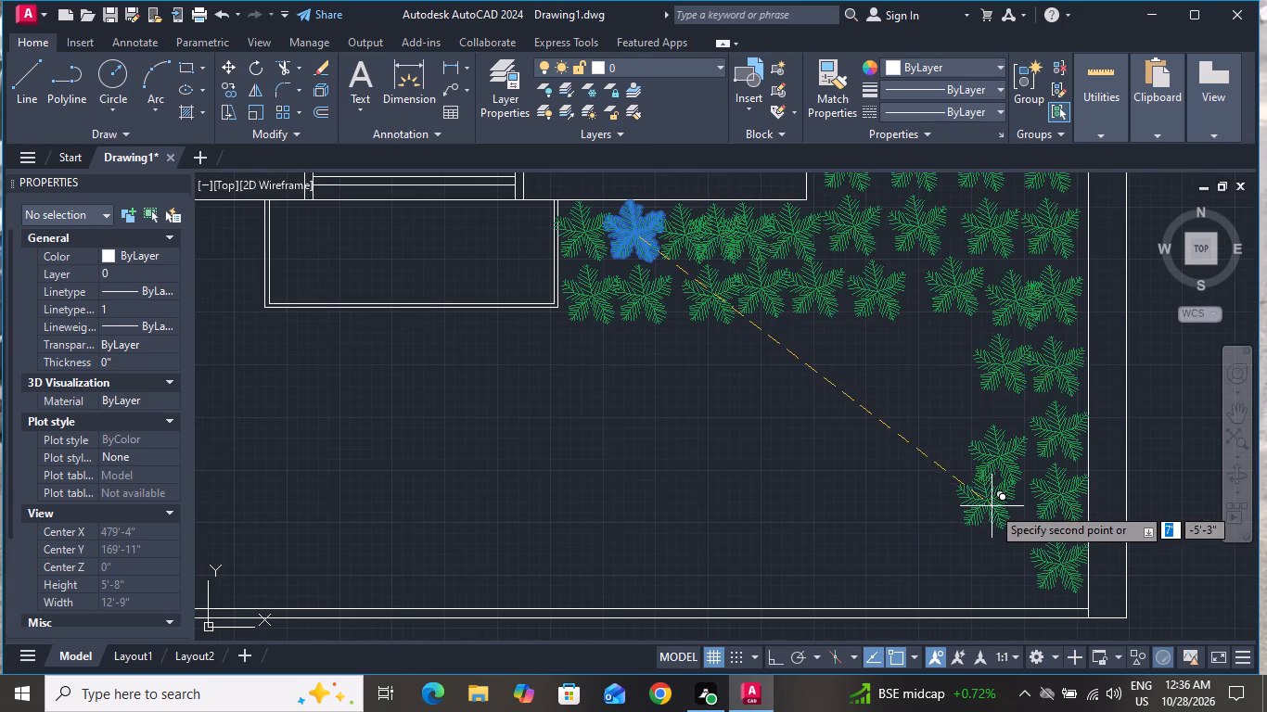
left_click(999, 516)
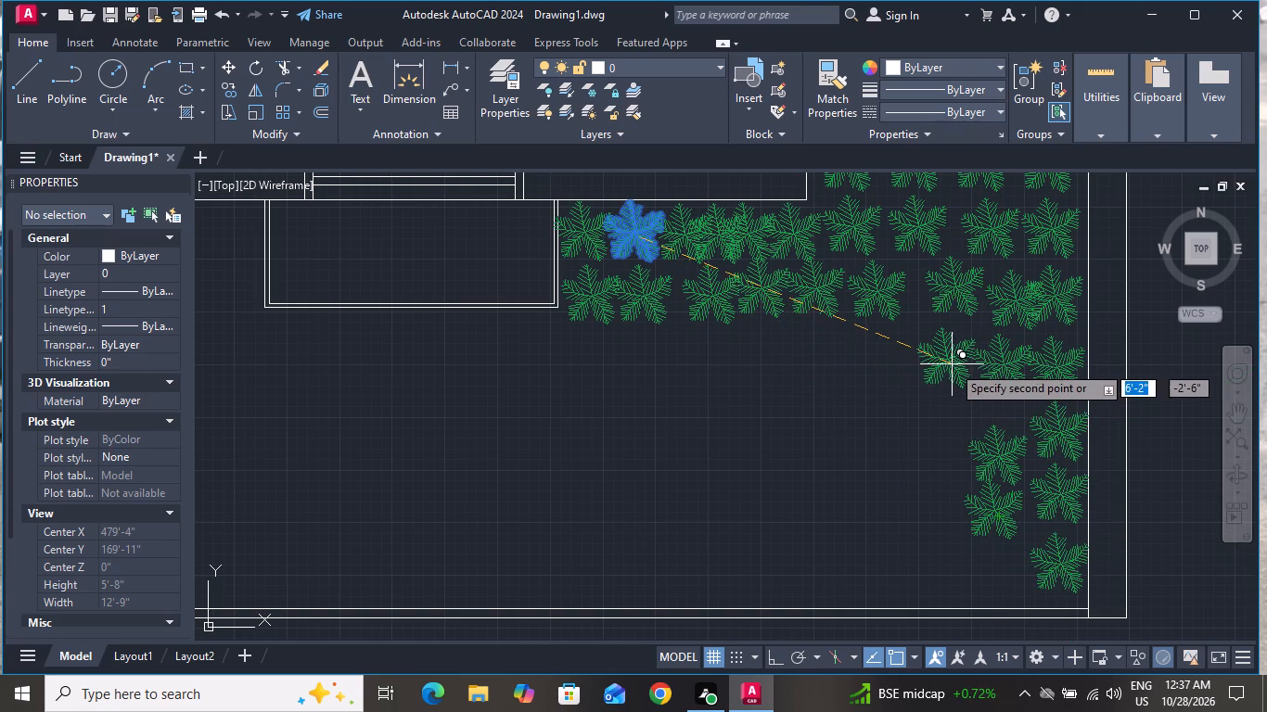
left_click(952, 364)
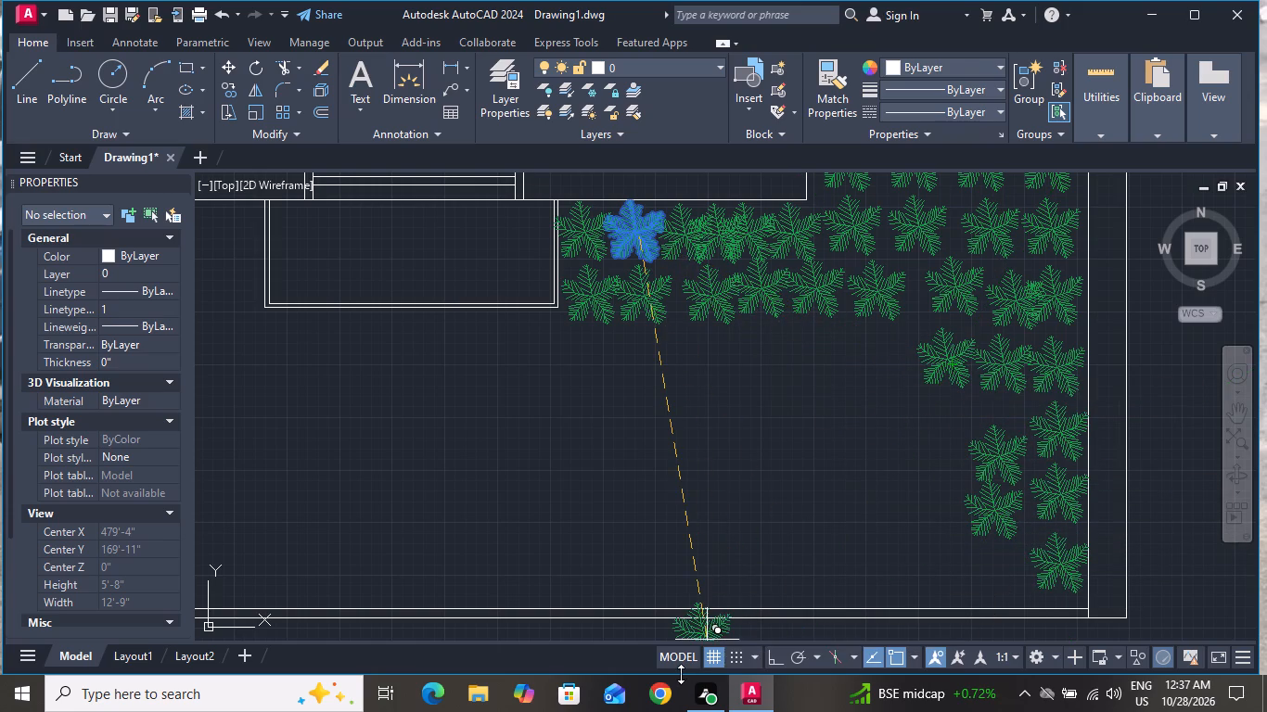
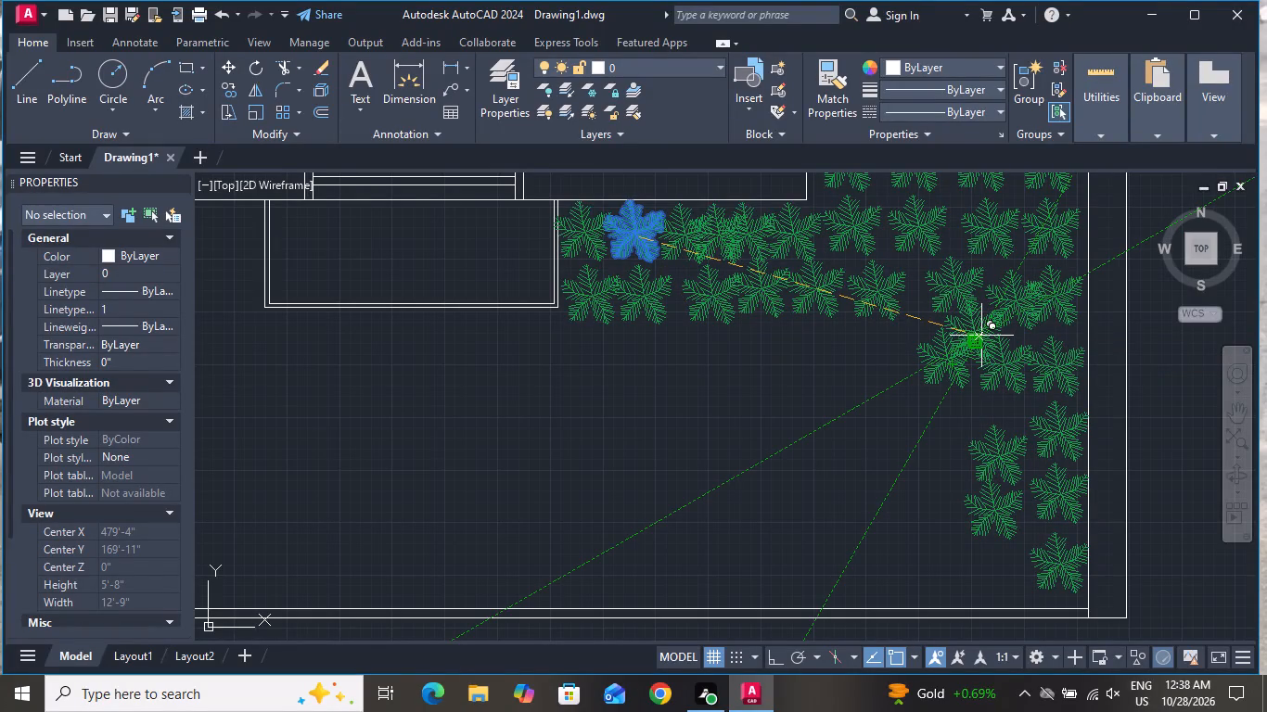
Place nine more tree copies westward in the third row, ending south of the box about midway along it.
left_click(893, 368)
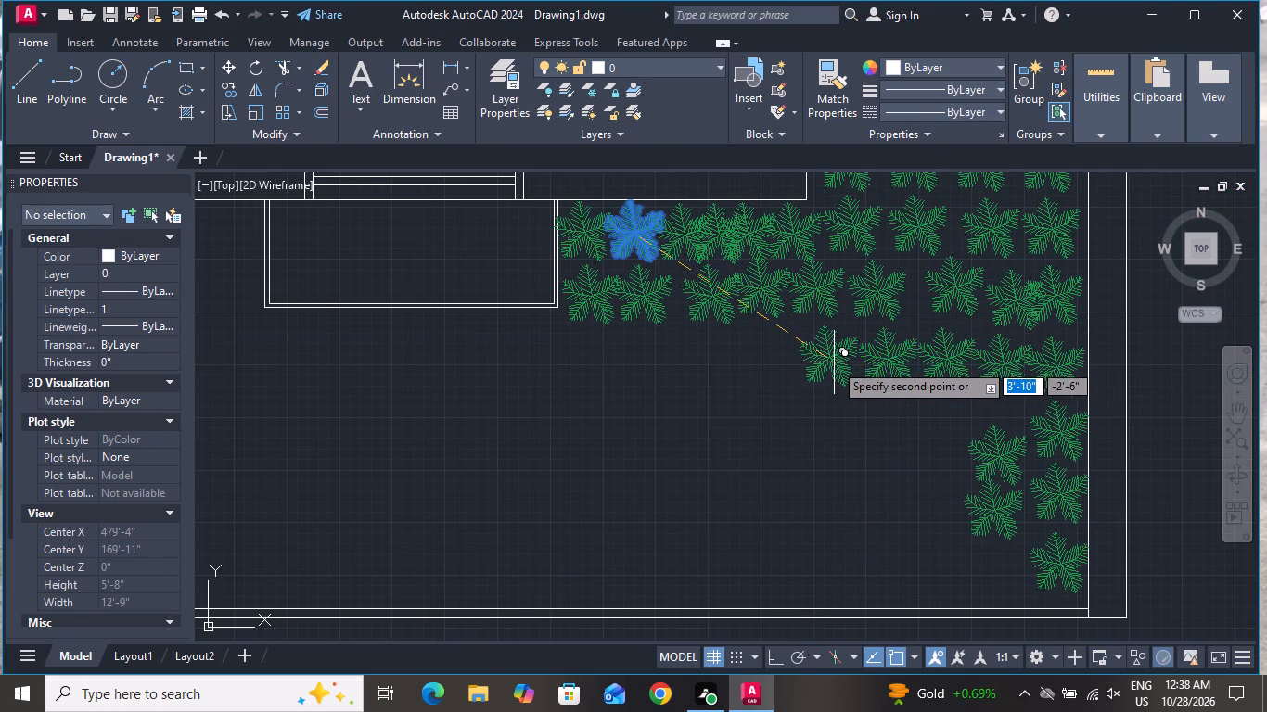
left_click(834, 362)
left_click(774, 364)
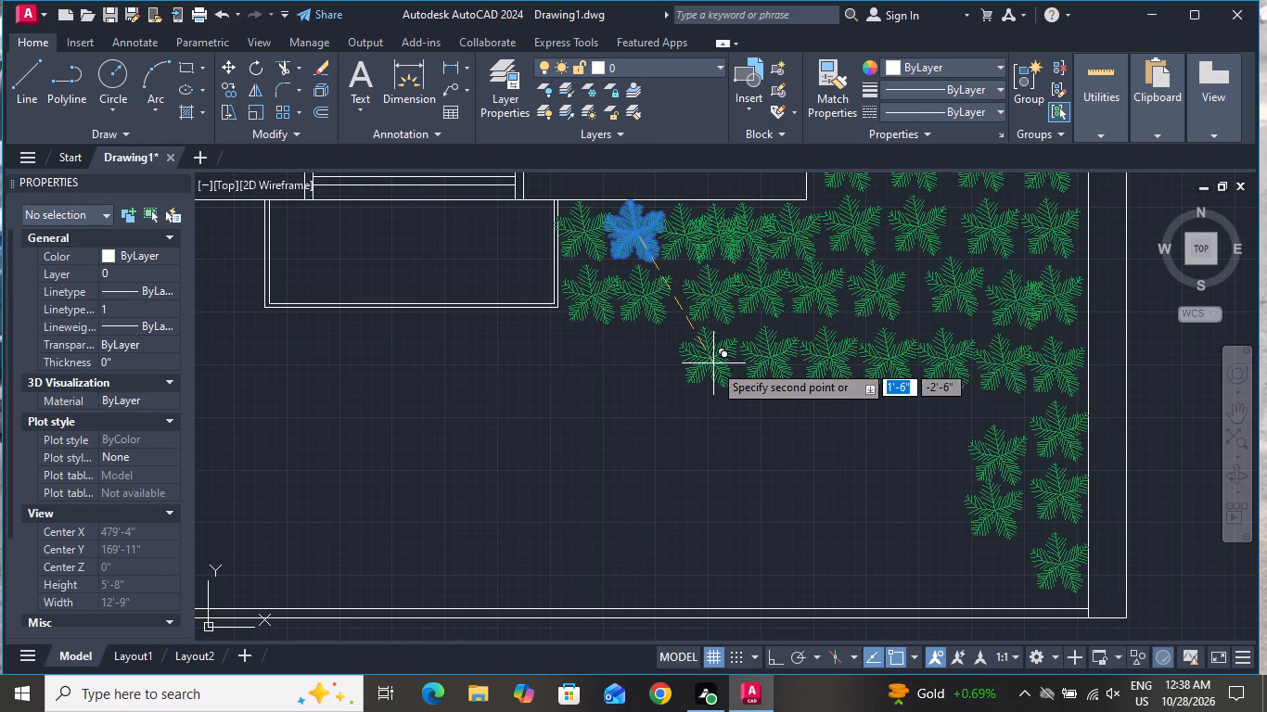
left_click(713, 363)
left_click(657, 362)
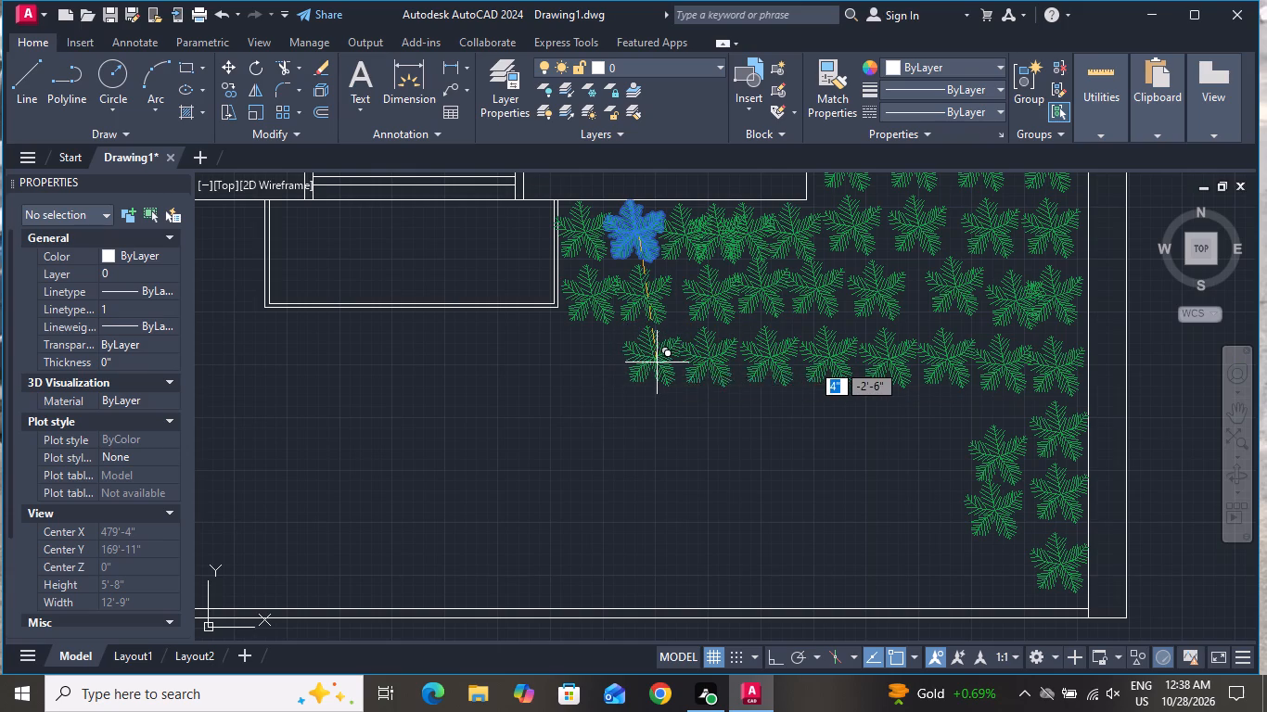
left_click(604, 365)
left_click(548, 360)
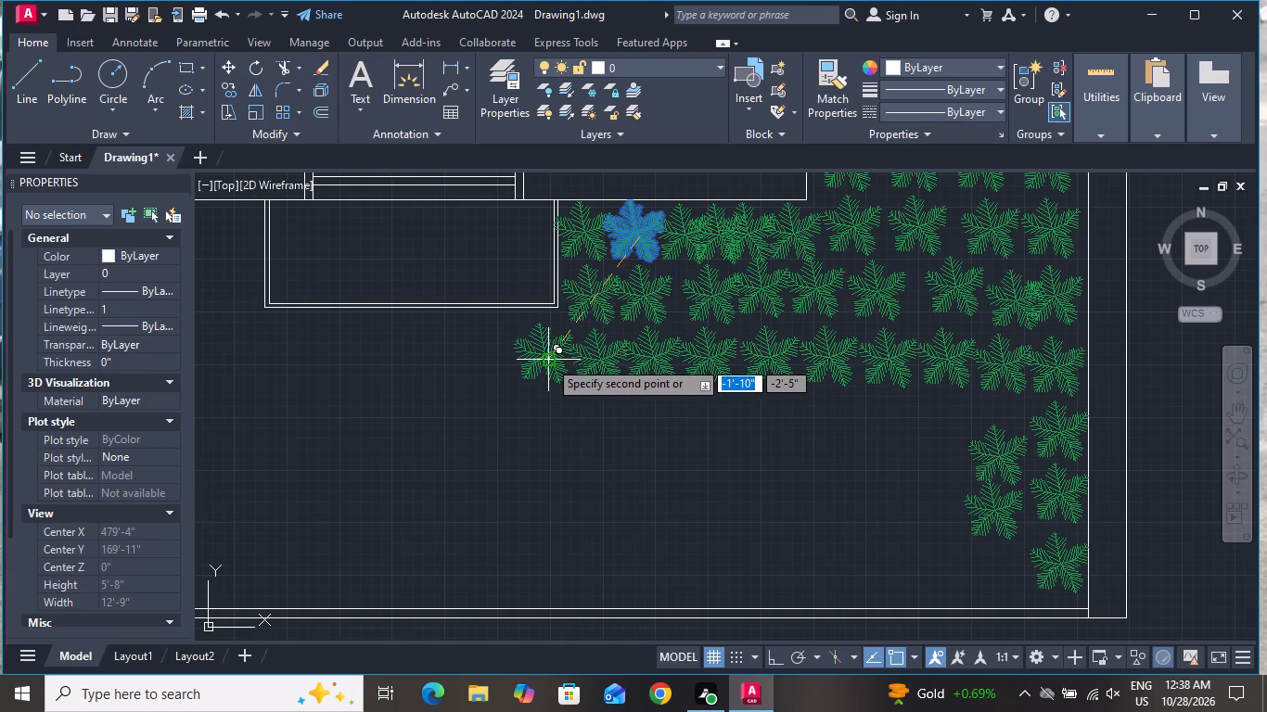
left_click(494, 359)
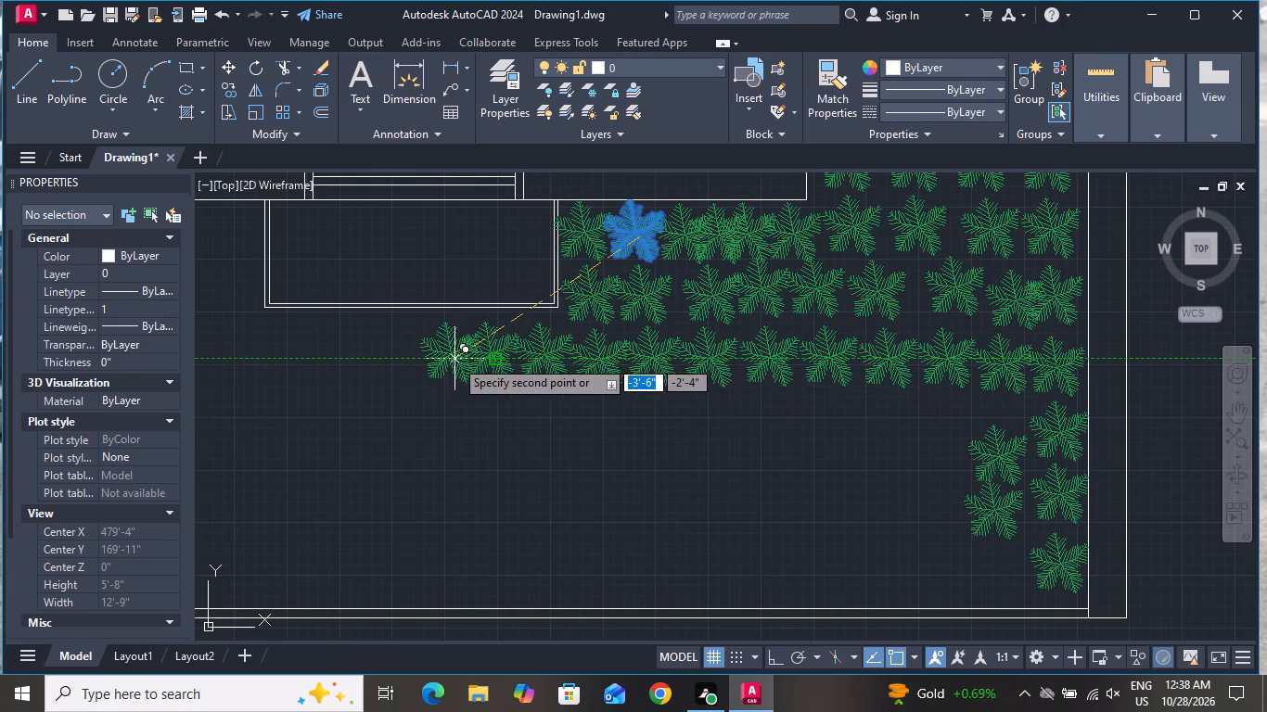
left_click(437, 360)
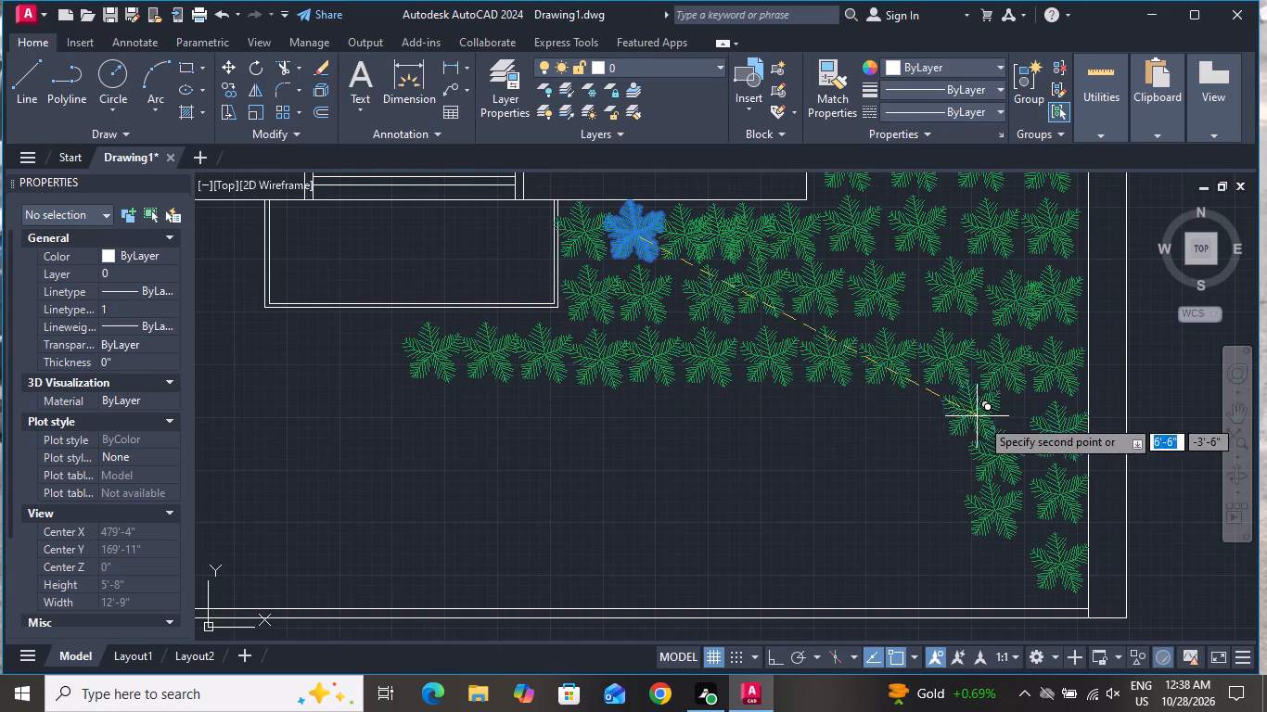
Place eleven tree copies as a fourth row just south of the third, running west to the same end point.
scroll(1003, 424, "up", 2)
left_click(1003, 424)
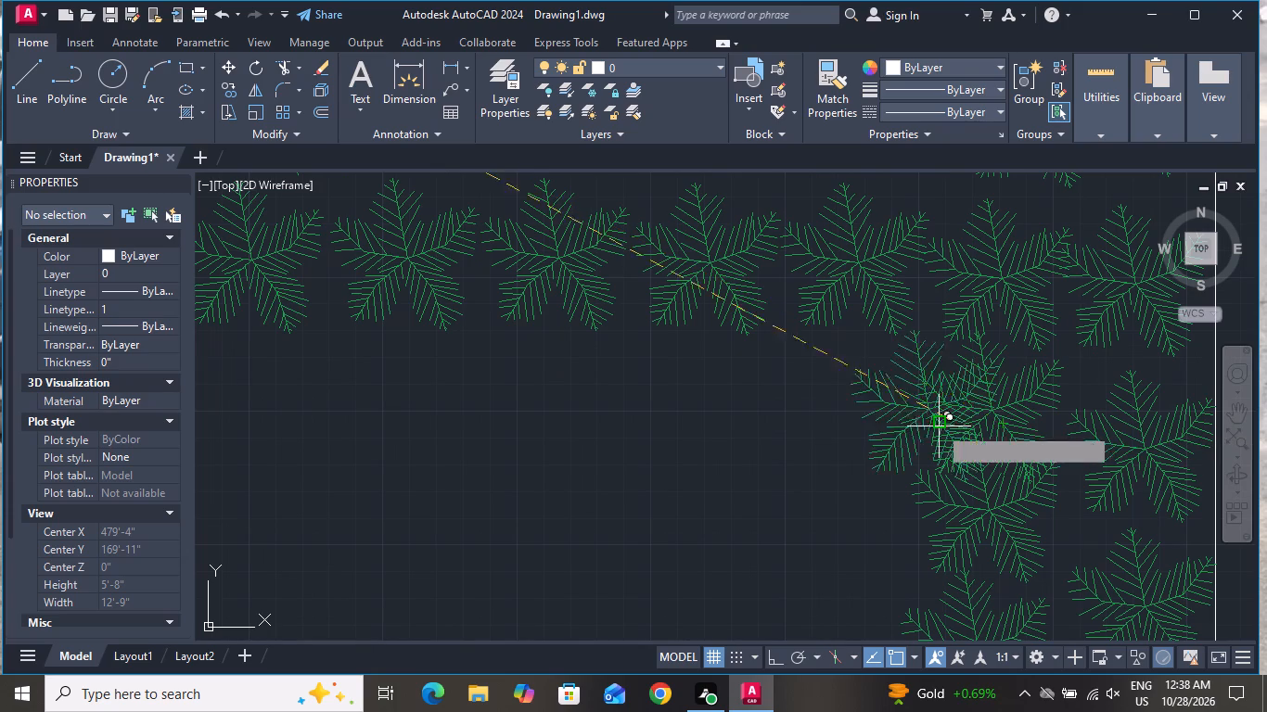
left_click(853, 424)
left_click(710, 422)
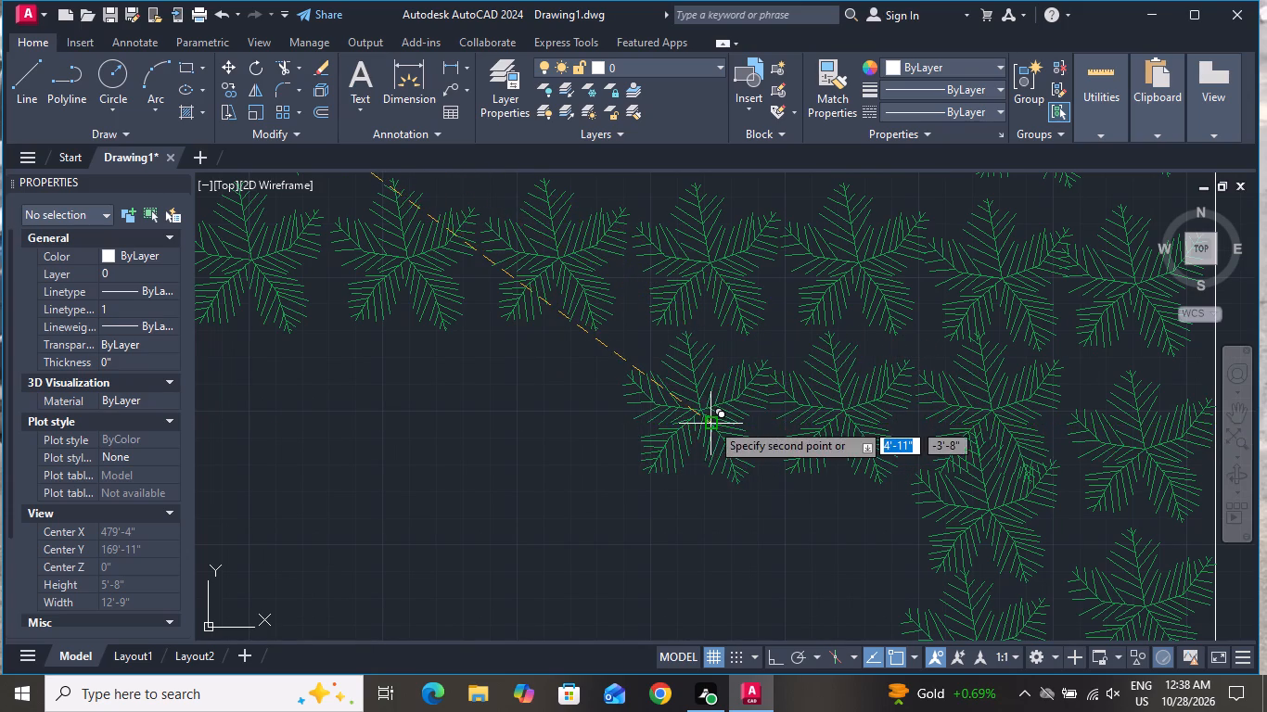
scroll(723, 422, "down", 2)
scroll(688, 429, "up", 2)
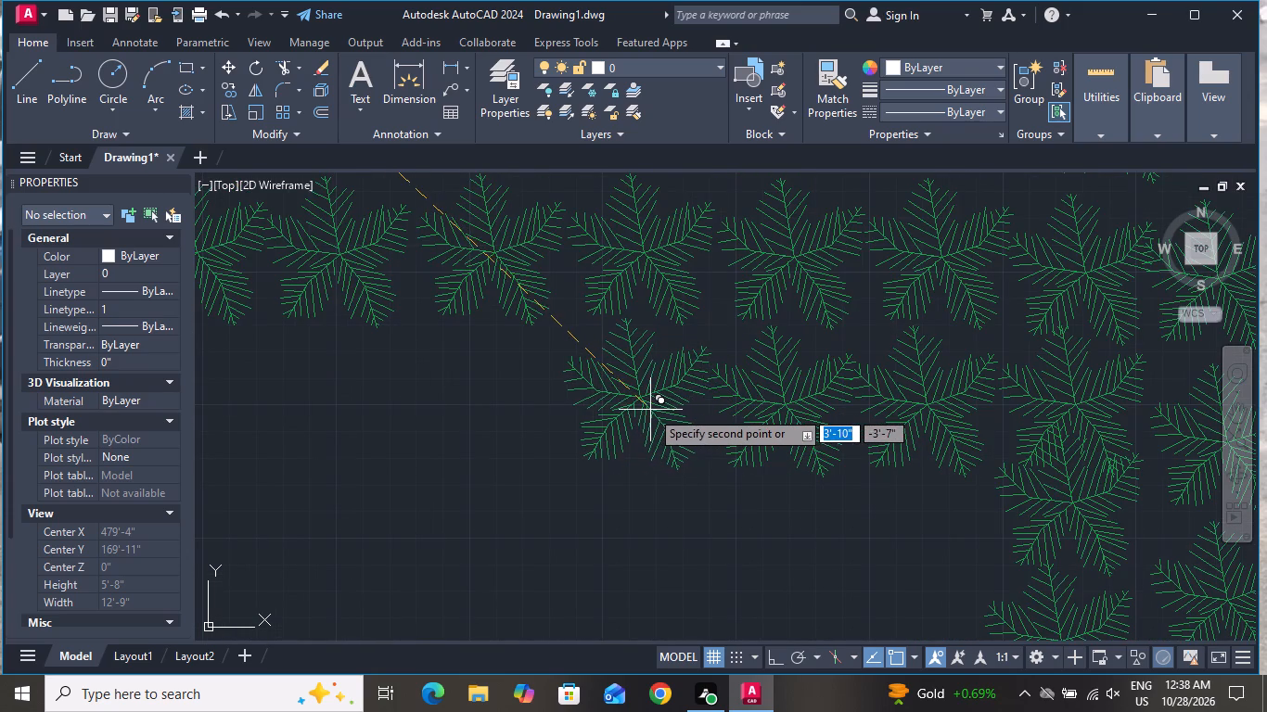
left_click(649, 410)
left_click(502, 401)
scroll(684, 407, "down", 2)
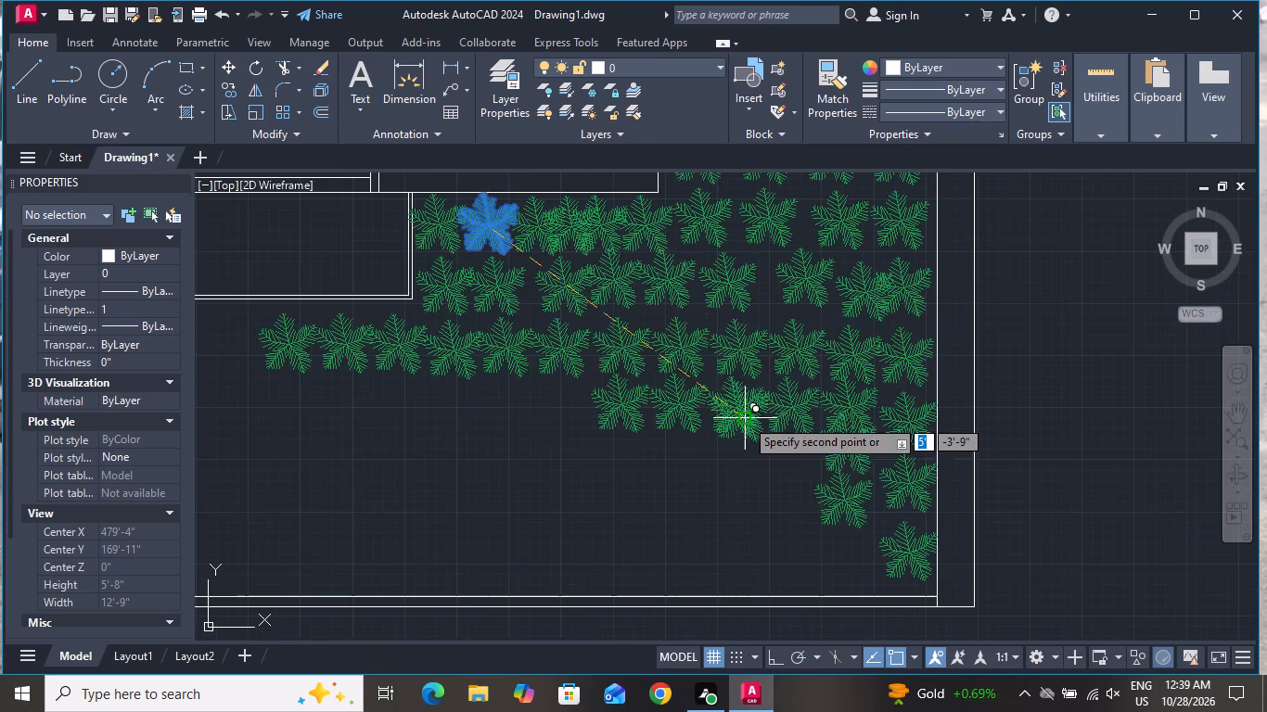
scroll(537, 413, "up", 1)
left_click(582, 409)
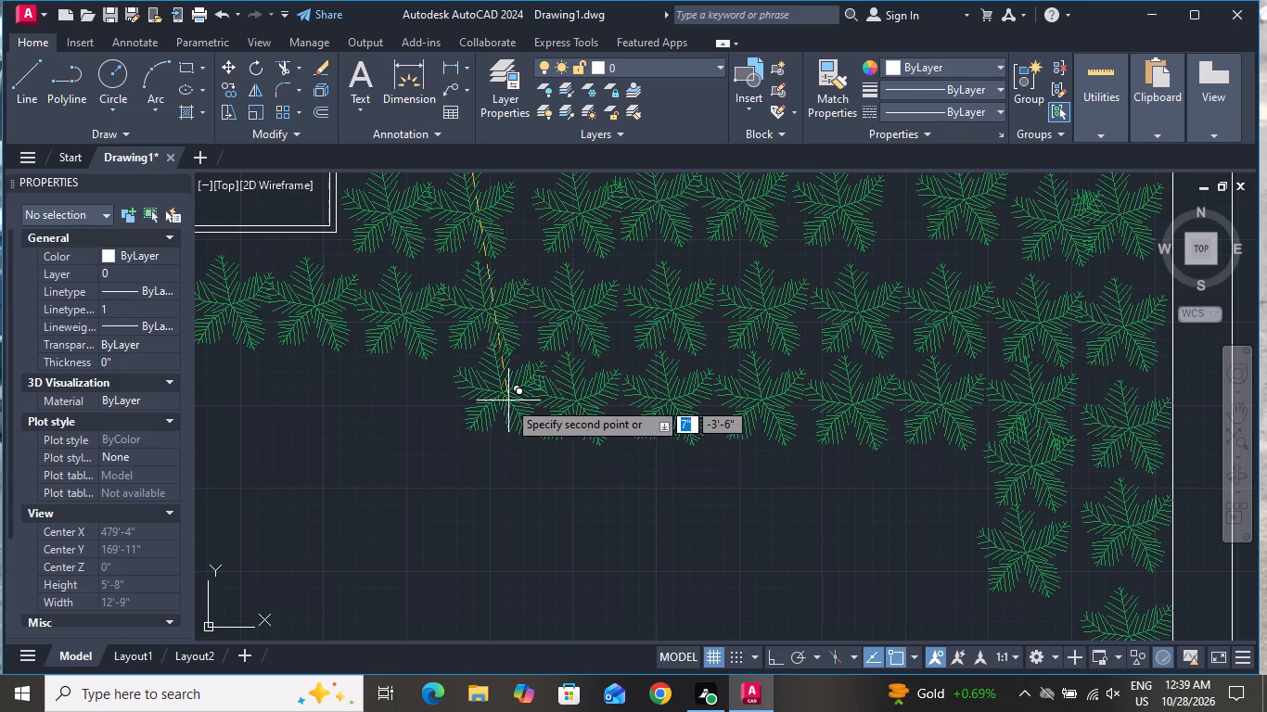
left_click(487, 402)
scroll(684, 418, "down", 2)
scroll(580, 431, "up", 1)
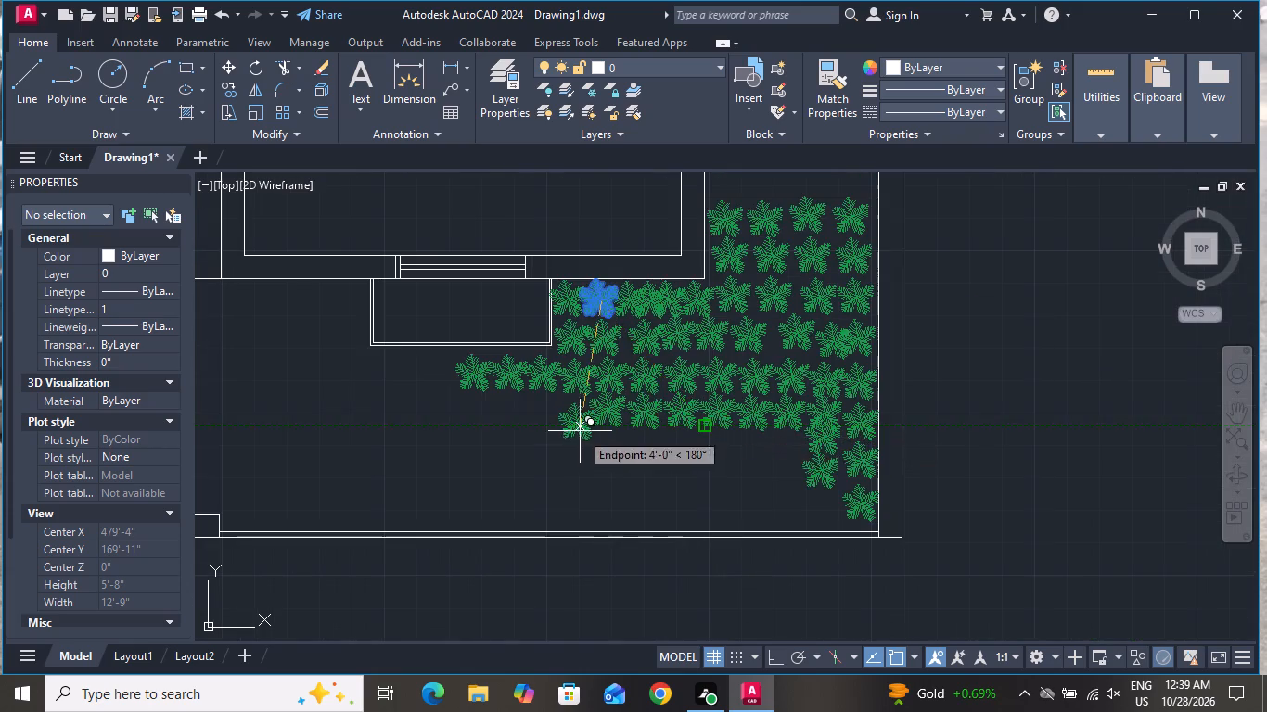
scroll(580, 431, "up", 1)
left_click(563, 399)
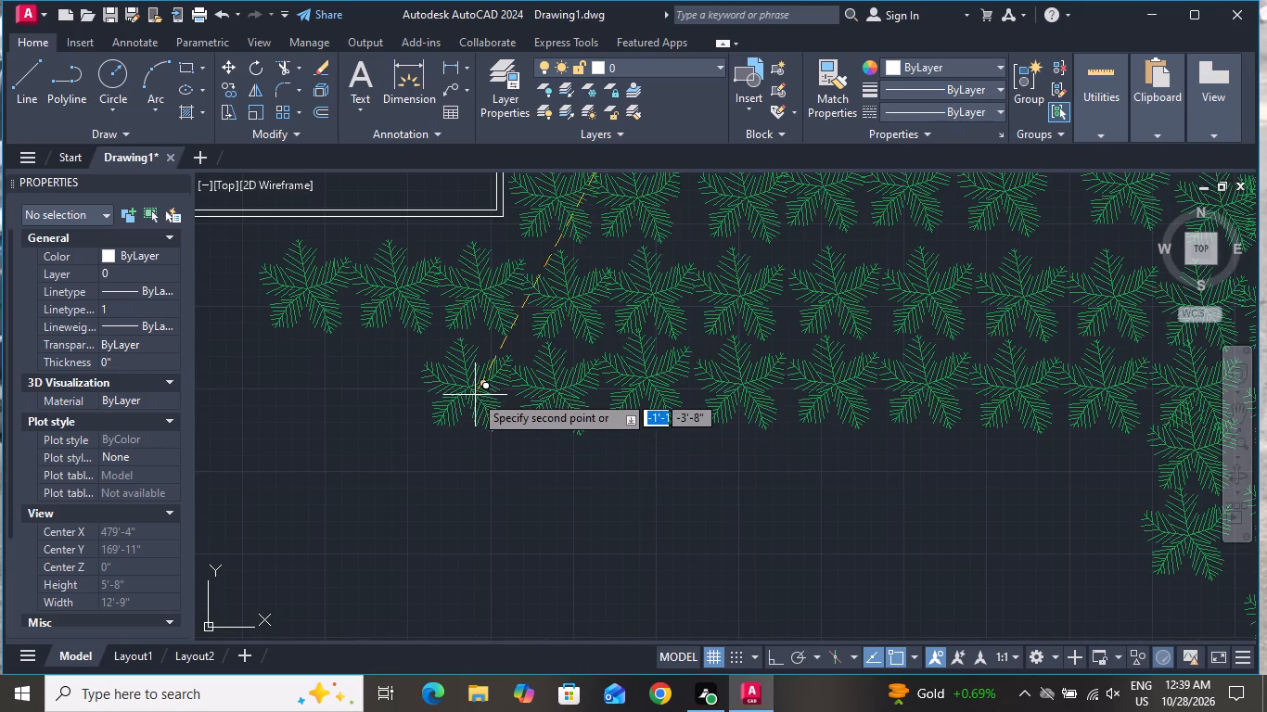
left_click(471, 392)
left_click(387, 390)
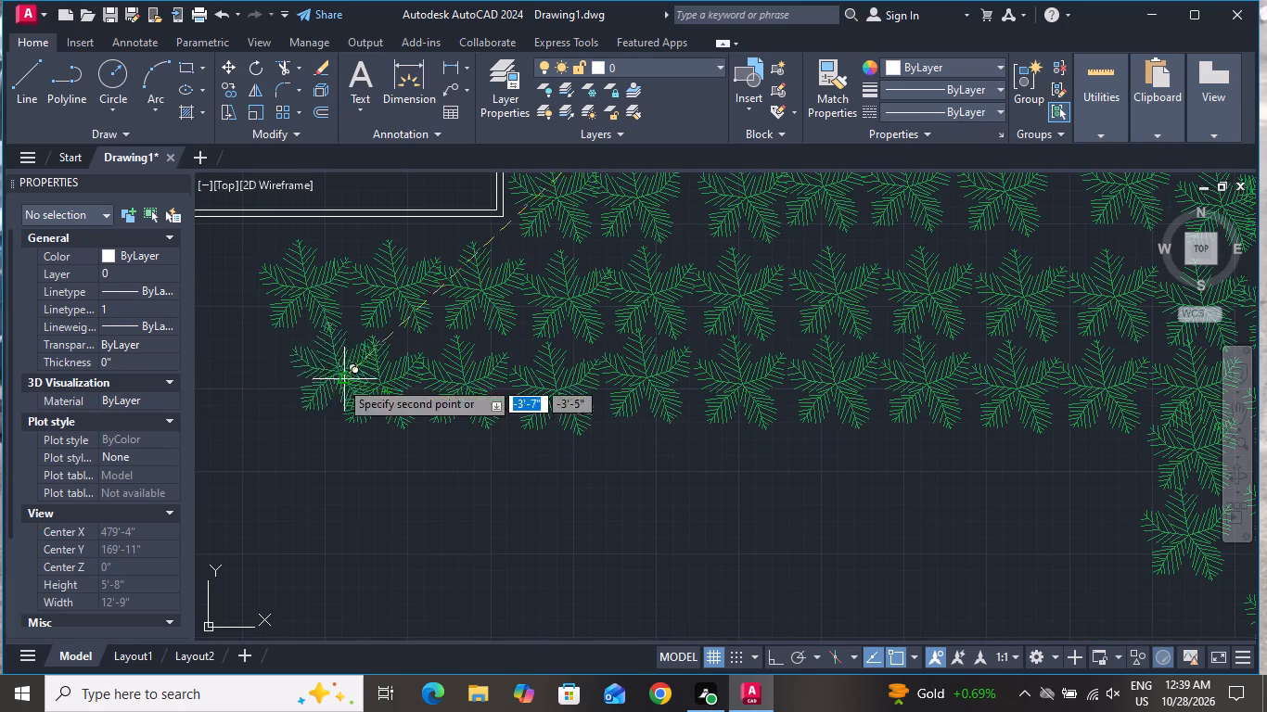
left_click(301, 392)
Extend the third and fourth tree rows west with two more copies each, reaching the box's southwest corner.
scroll(889, 348, "down", 2)
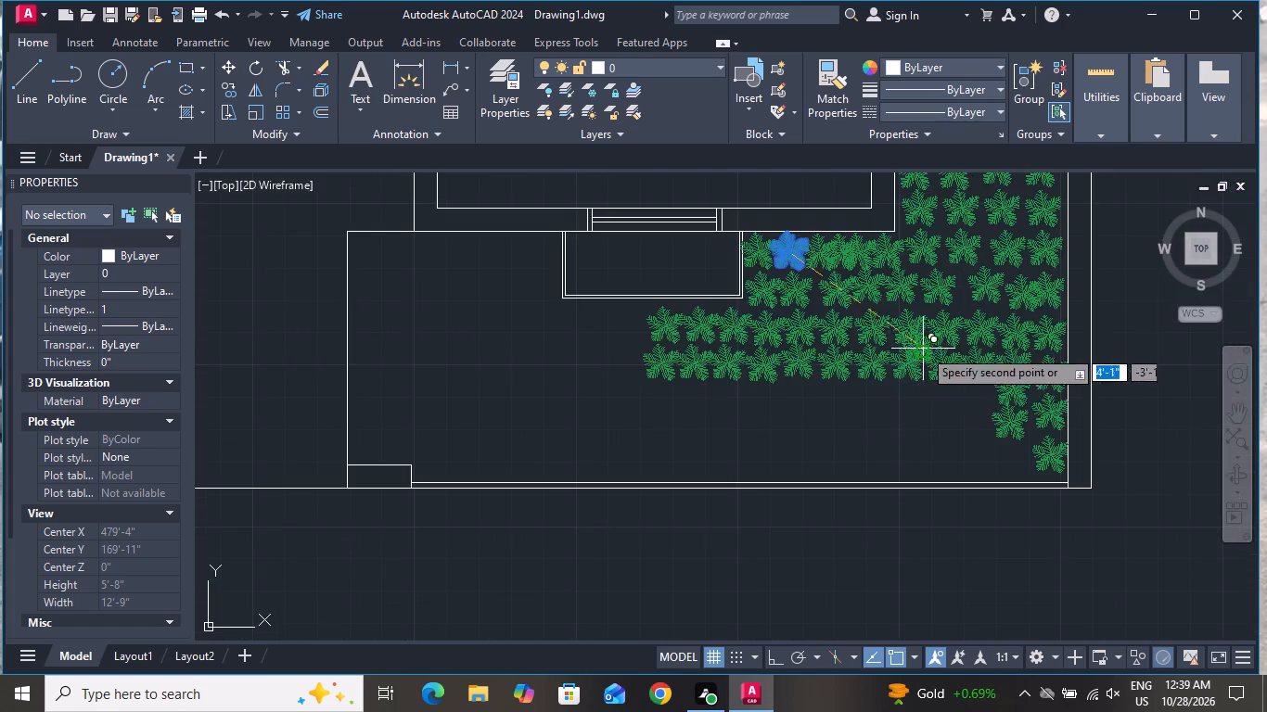
scroll(962, 394, "up", 2)
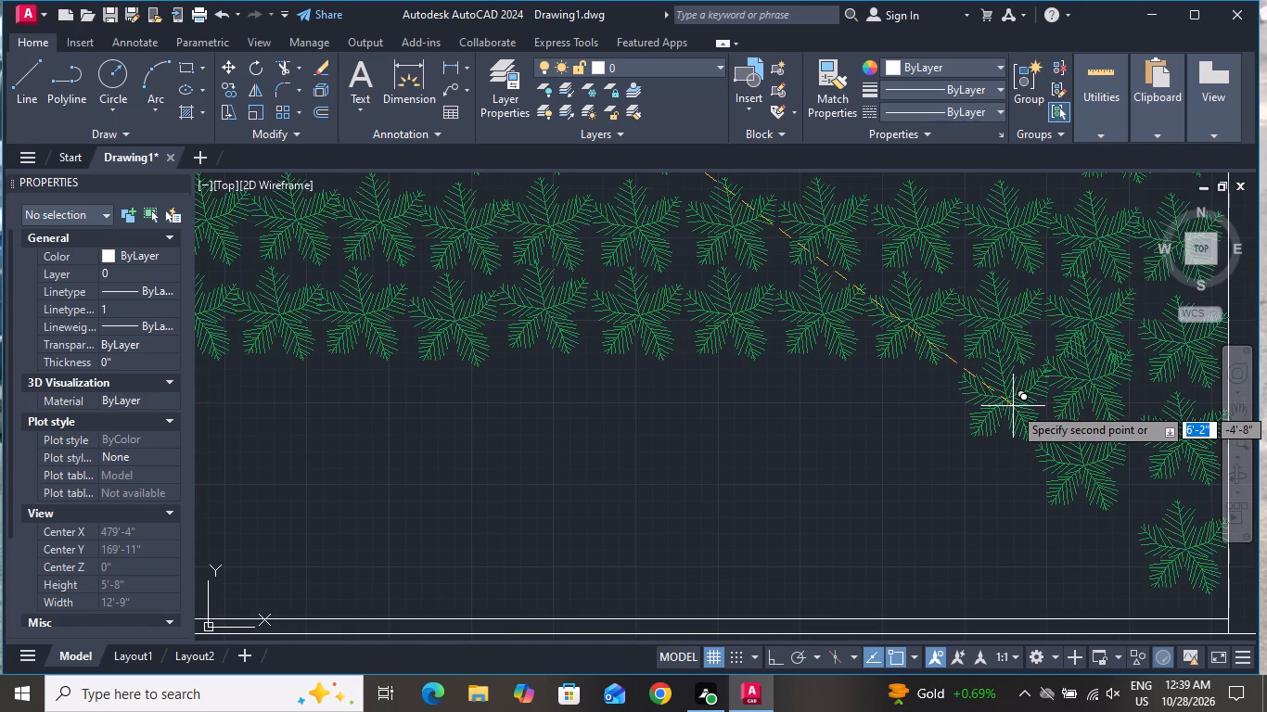
scroll(1013, 406, "down", 3)
scroll(972, 427, "up", 1)
scroll(968, 452, "down", 2)
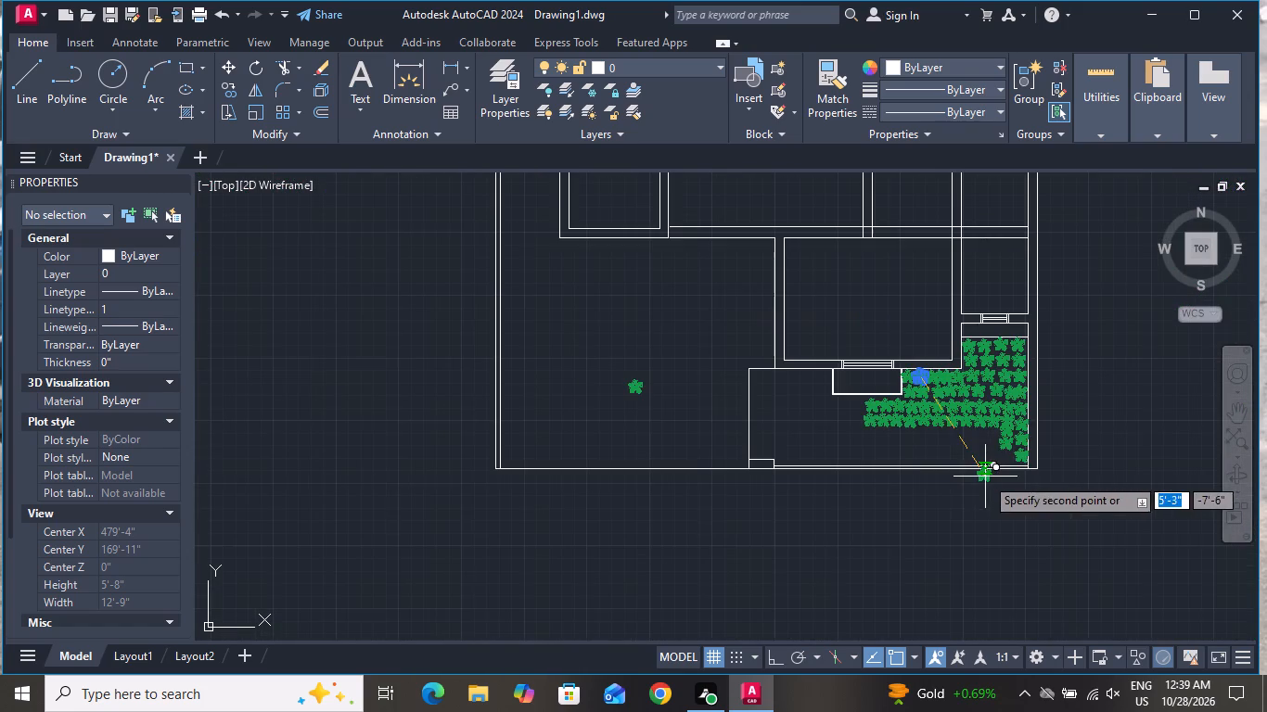
scroll(865, 413, "up", 4)
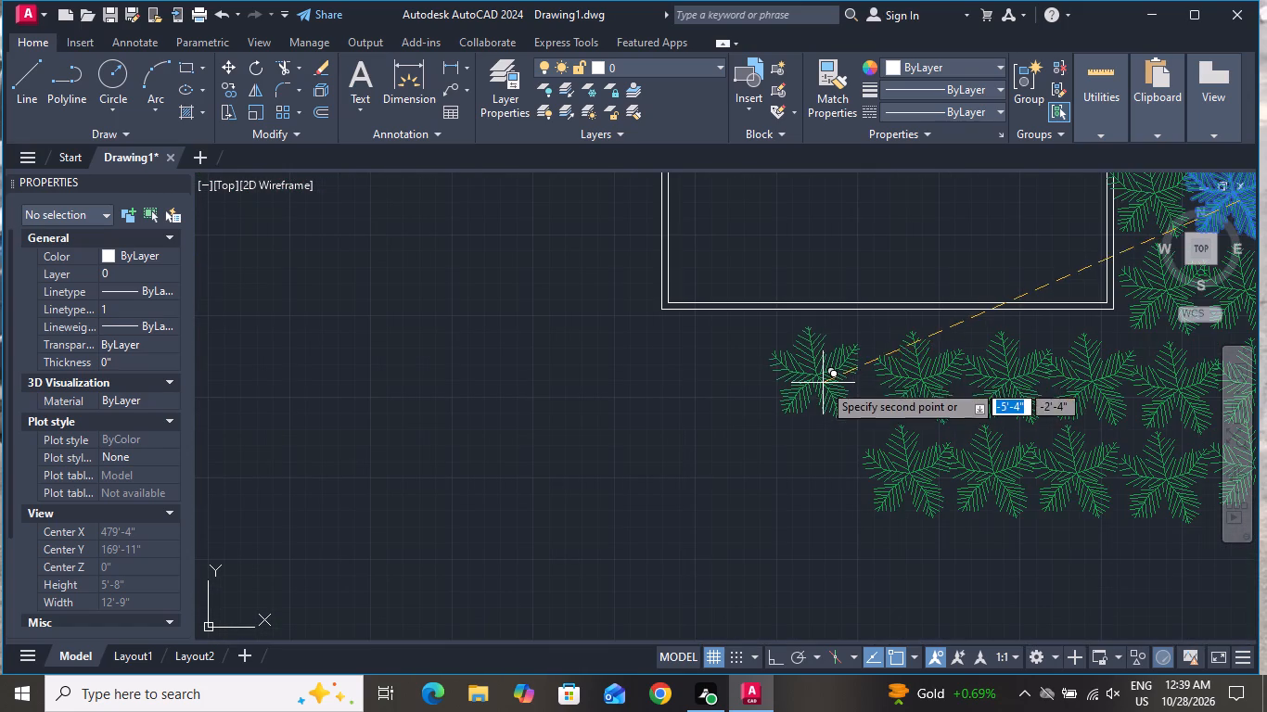
left_click(827, 370)
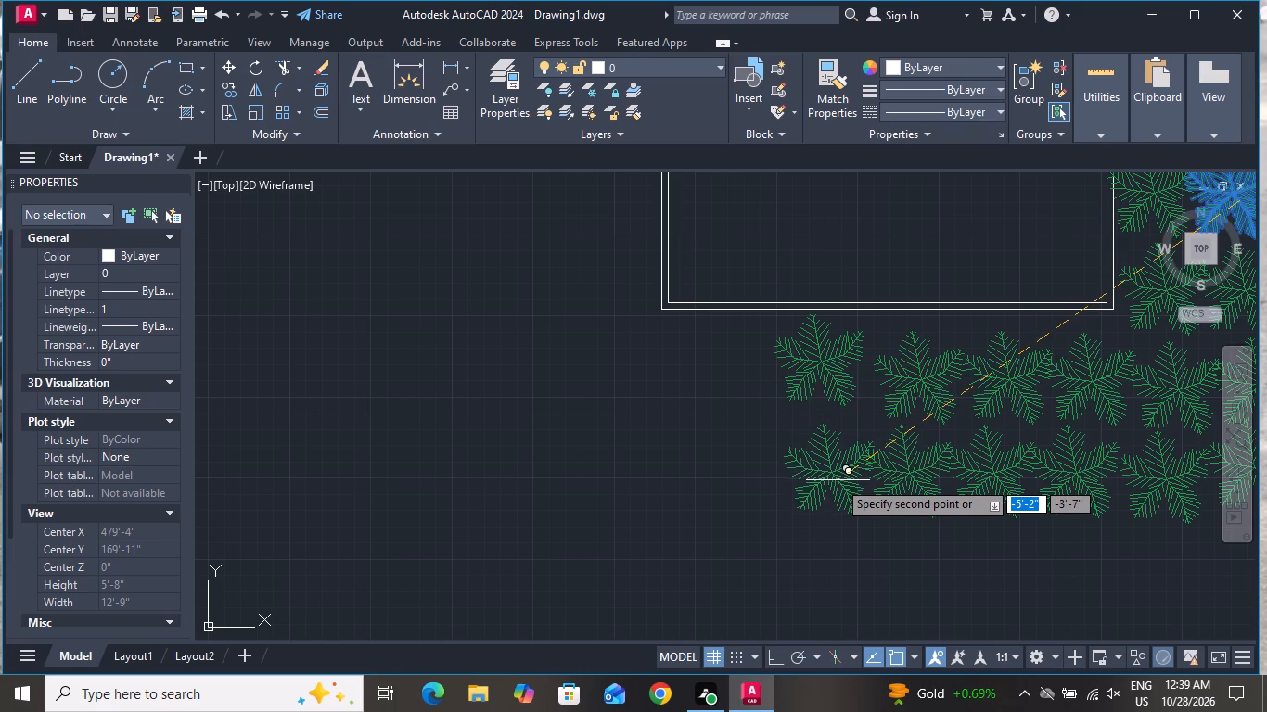
left_click(838, 480)
scroll(745, 423, "up", 2)
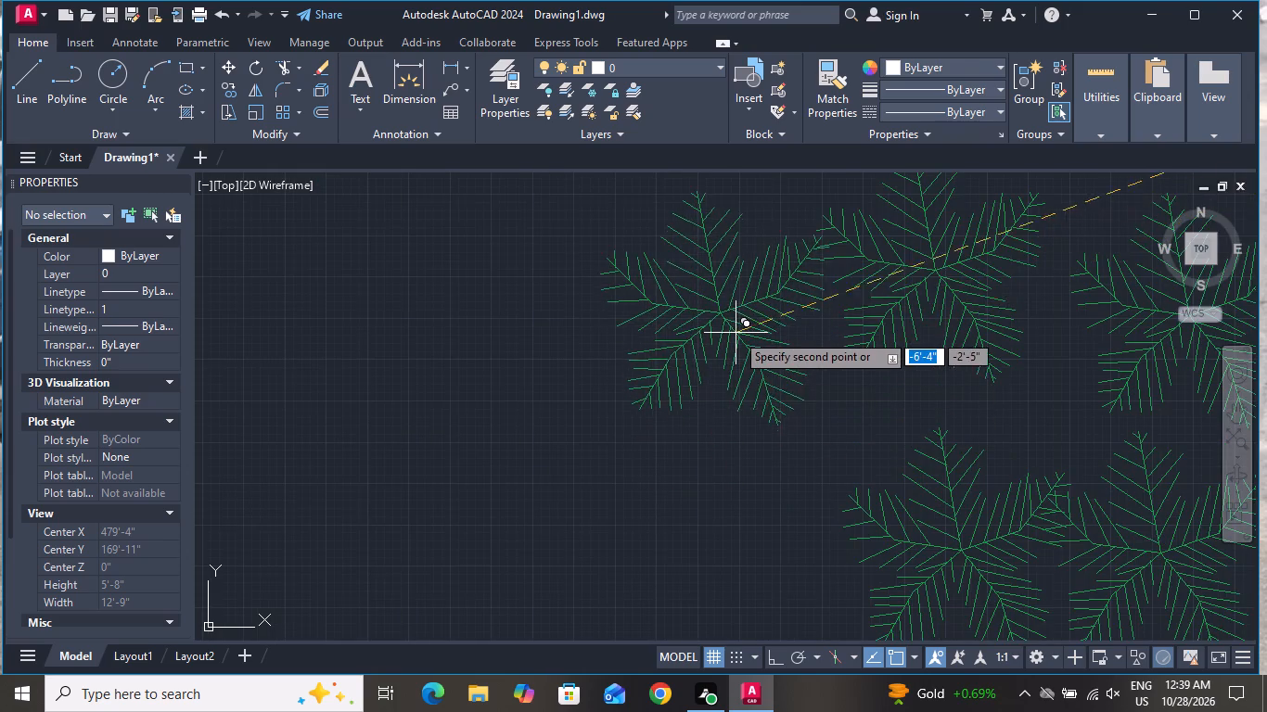
scroll(737, 342, "down", 2)
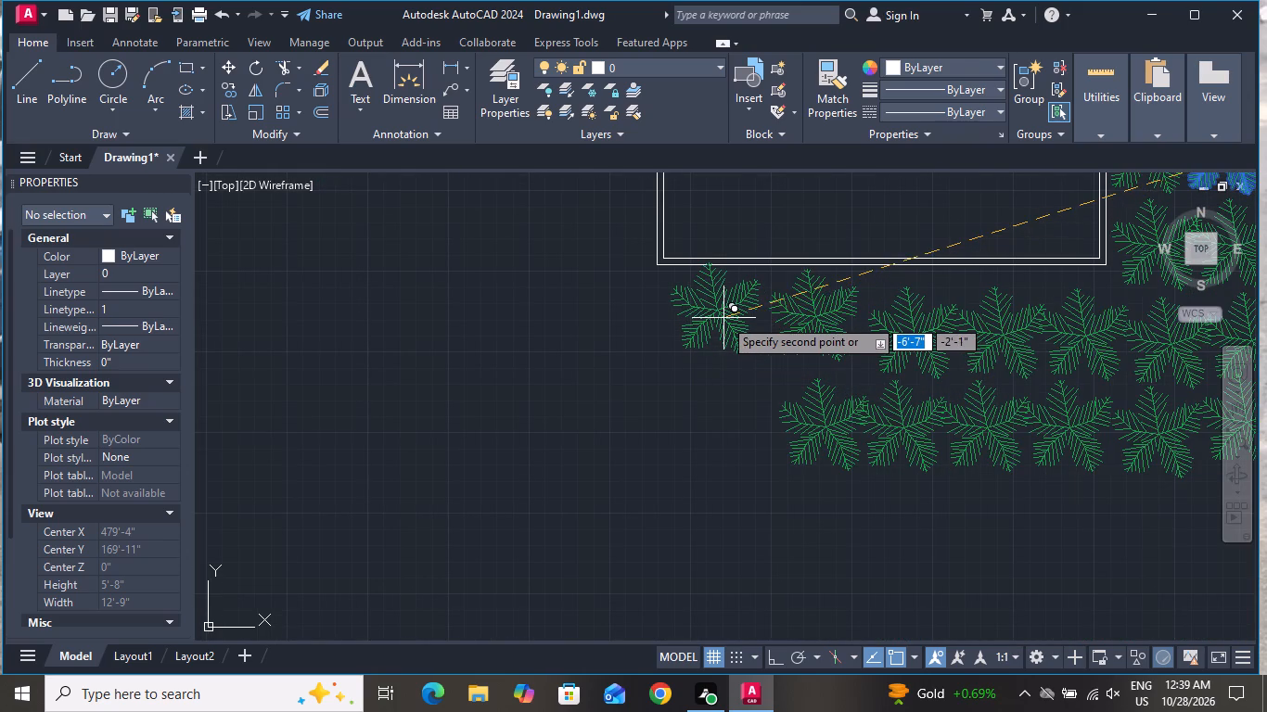
left_click(722, 325)
left_click(739, 430)
Place seven tree copies in a row along the house wall, from the box's west side to the yard's west edge.
scroll(743, 424, "down", 2)
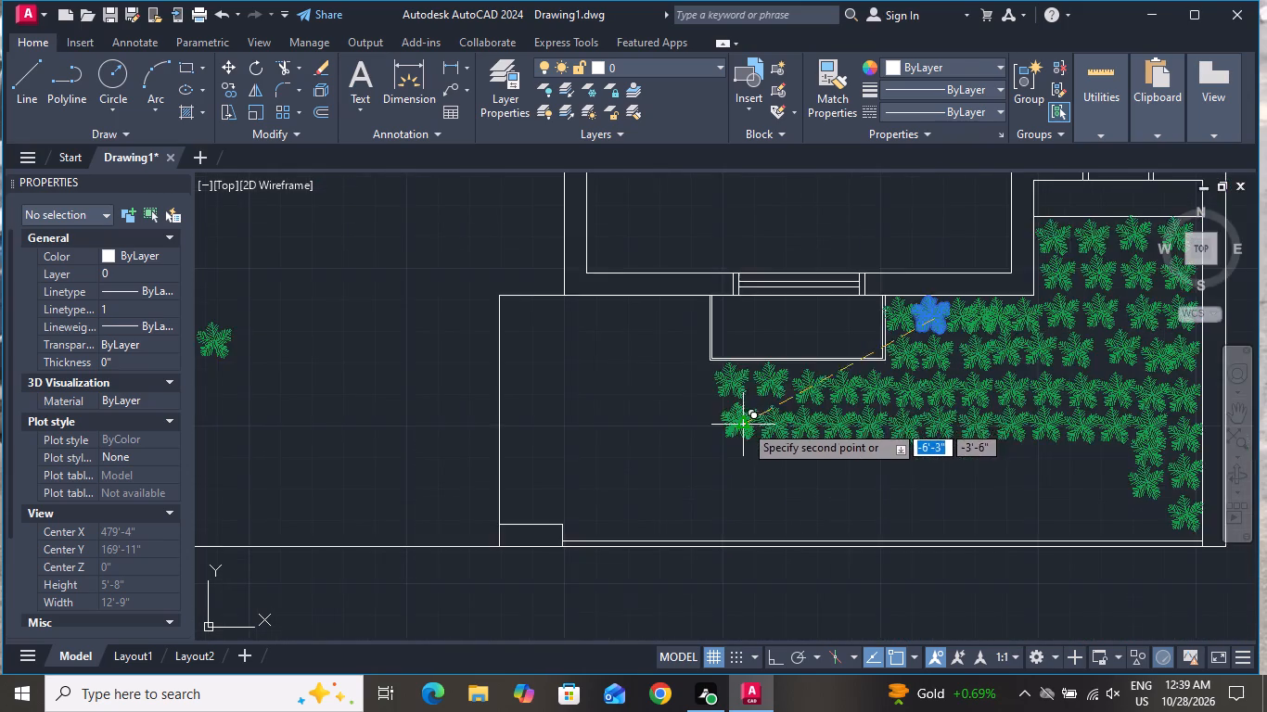
scroll(752, 401, "down", 2)
scroll(662, 381, "up", 2)
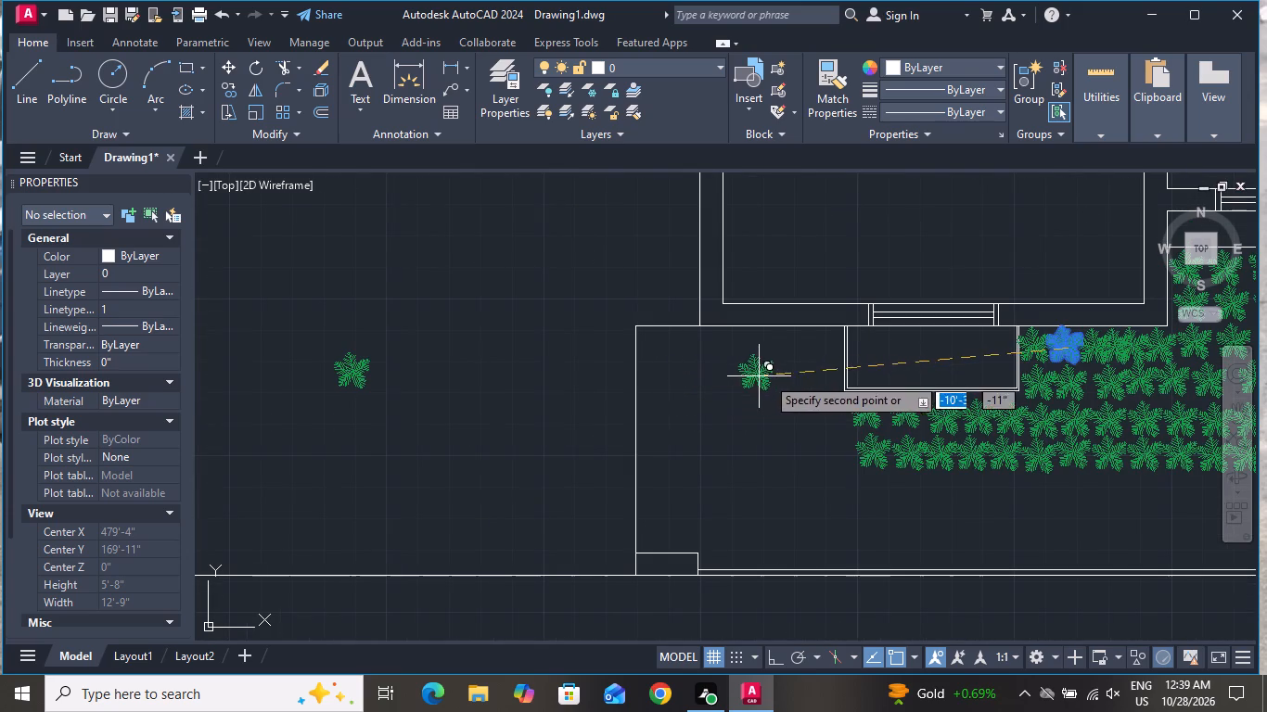
scroll(825, 358, "up", 2)
left_click(836, 328)
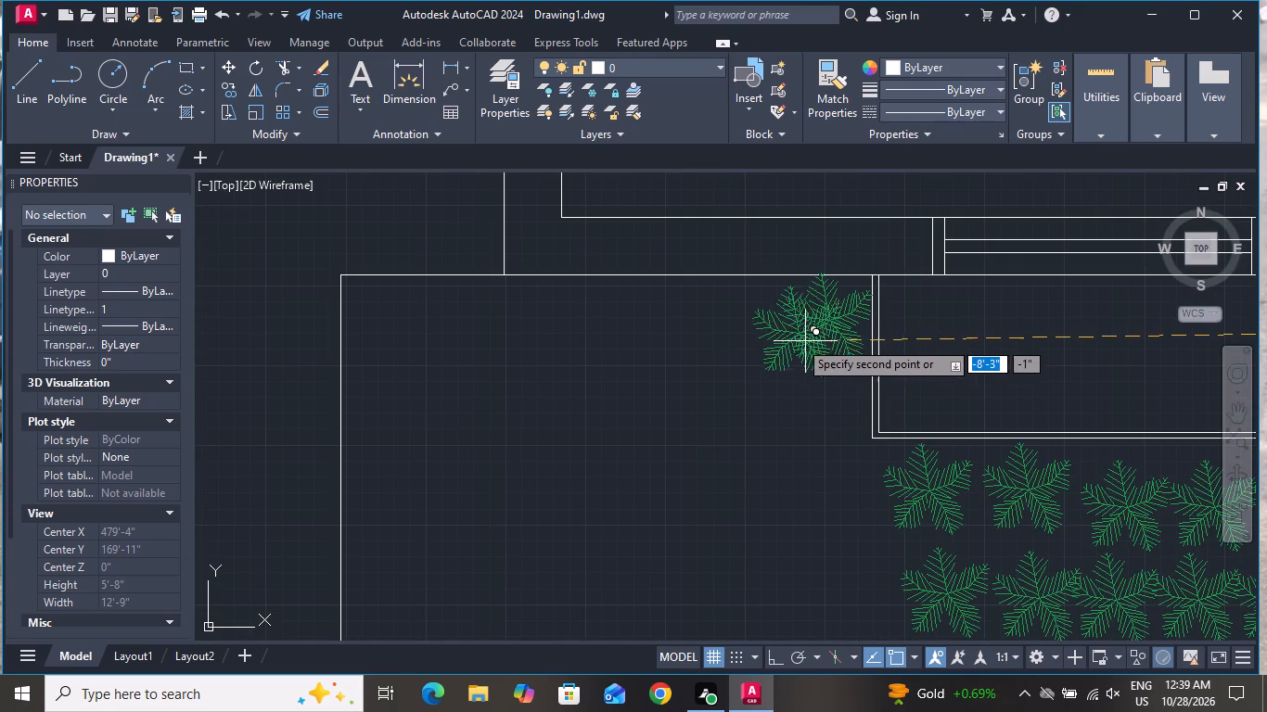
left_click(750, 328)
left_click(673, 326)
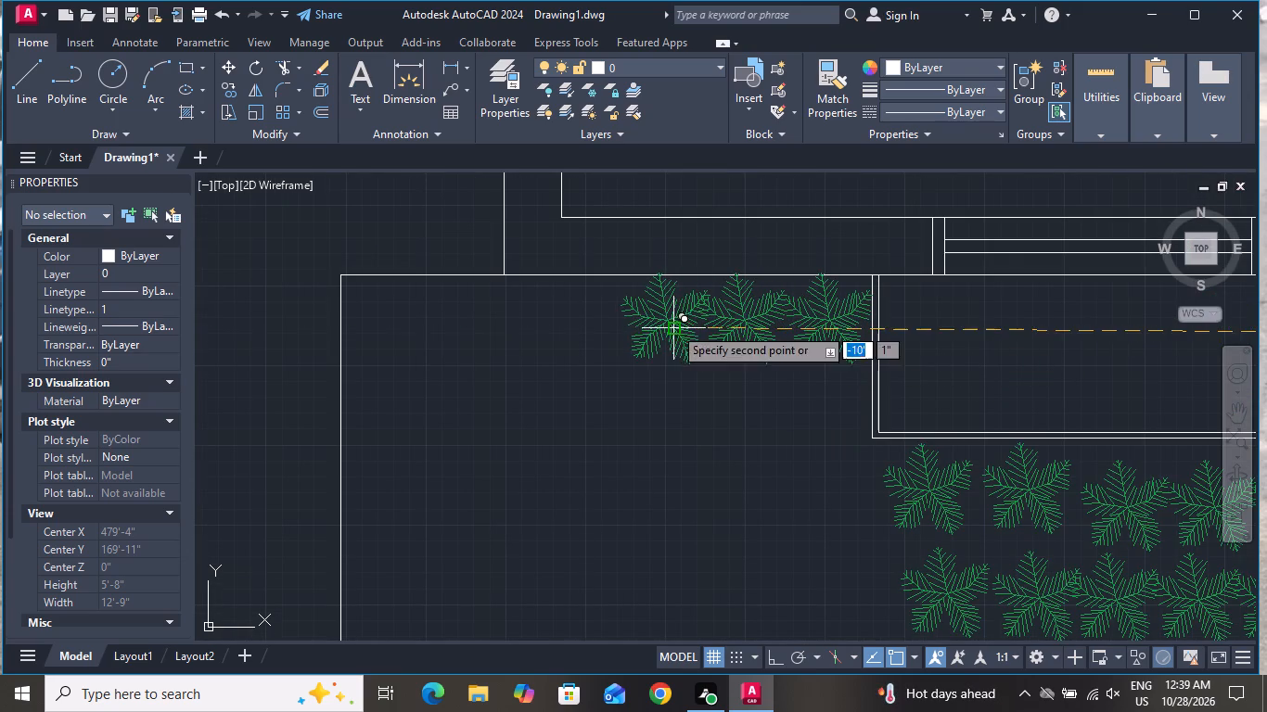
left_click(595, 320)
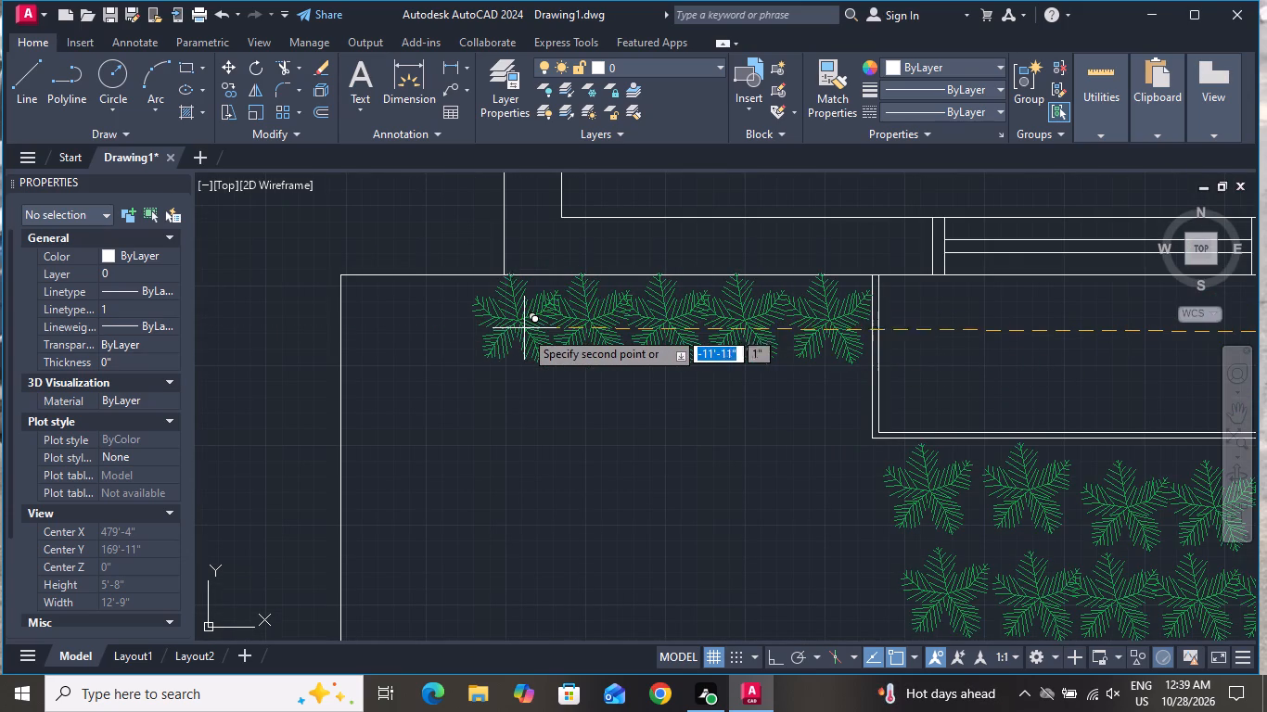
left_click(521, 330)
left_click(443, 331)
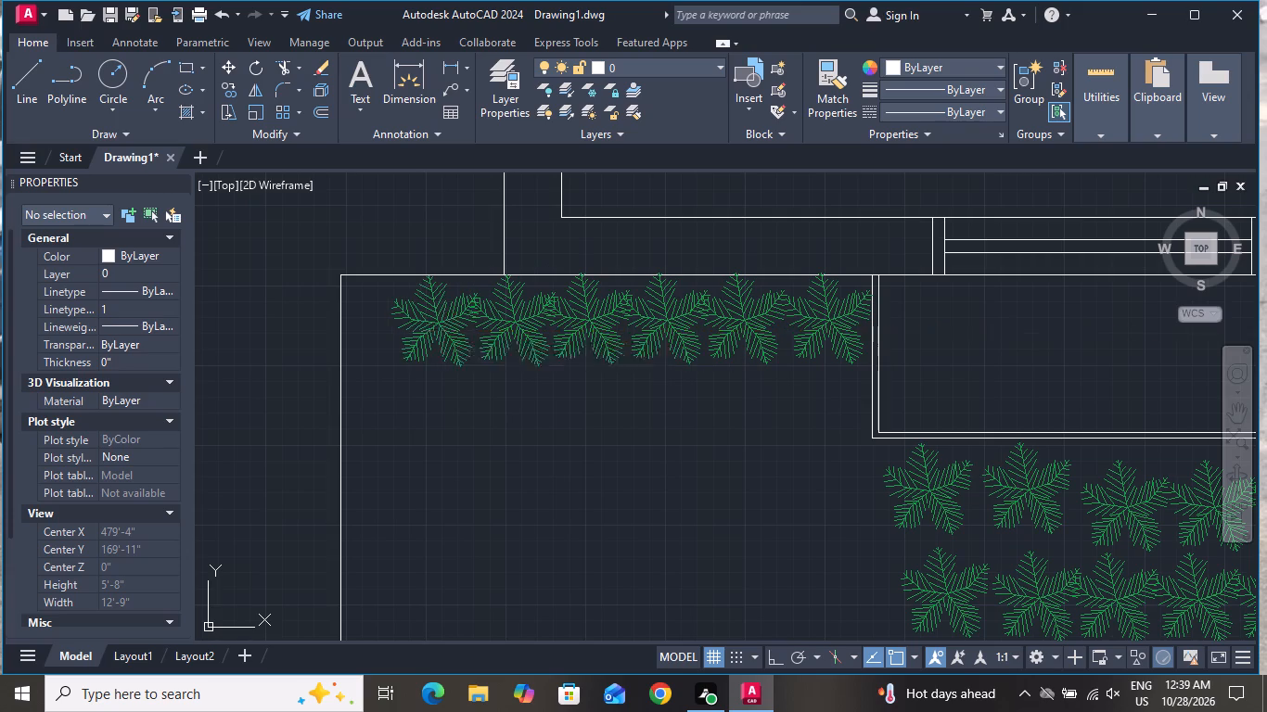
left_click(385, 329)
Place six tree copies in a column down the yard's west edge, ending just north of the small southwest corner box.
scroll(491, 315, "down", 1)
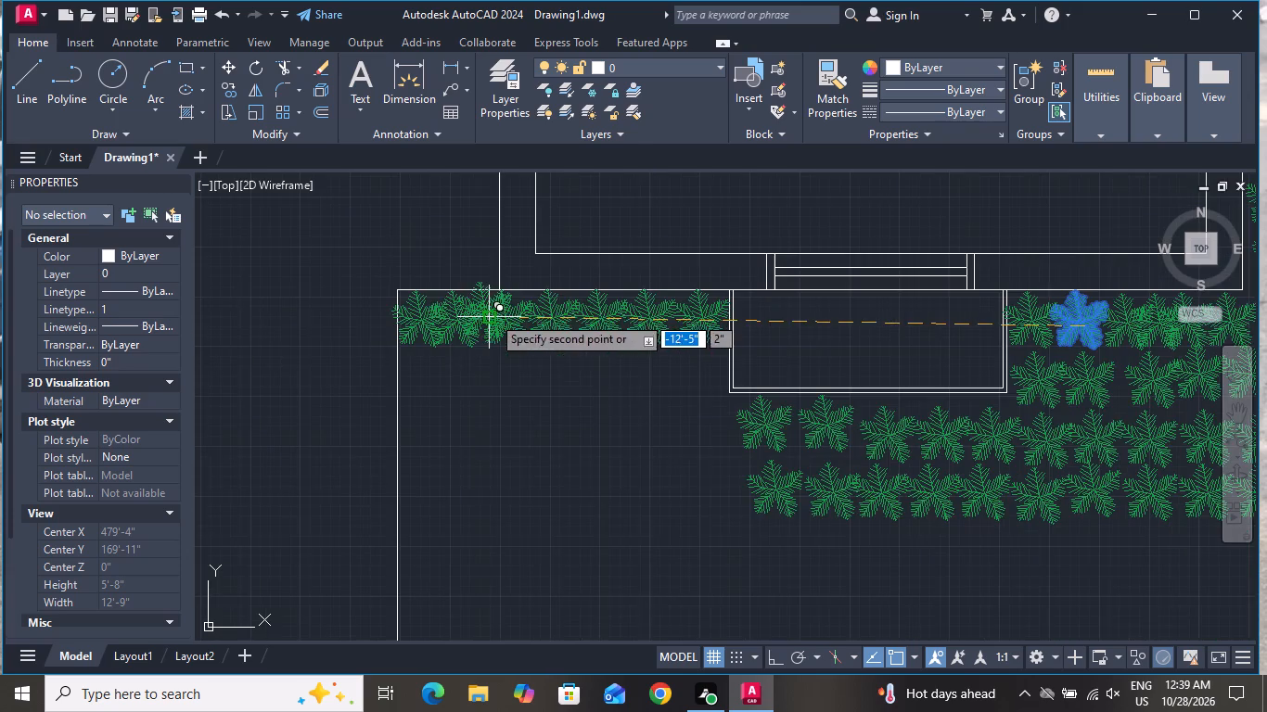
scroll(450, 378, "up", 2)
left_click(385, 353)
scroll(531, 387, "down", 1)
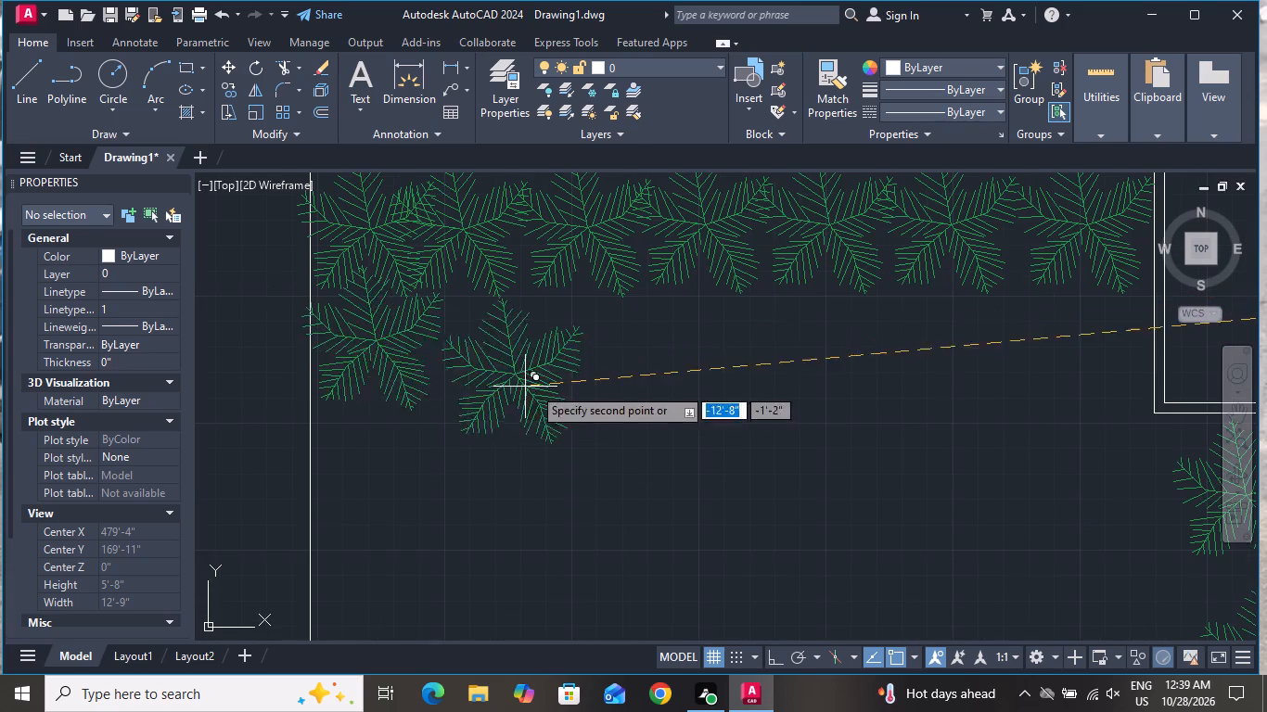
left_click(446, 449)
scroll(518, 375, "down", 3)
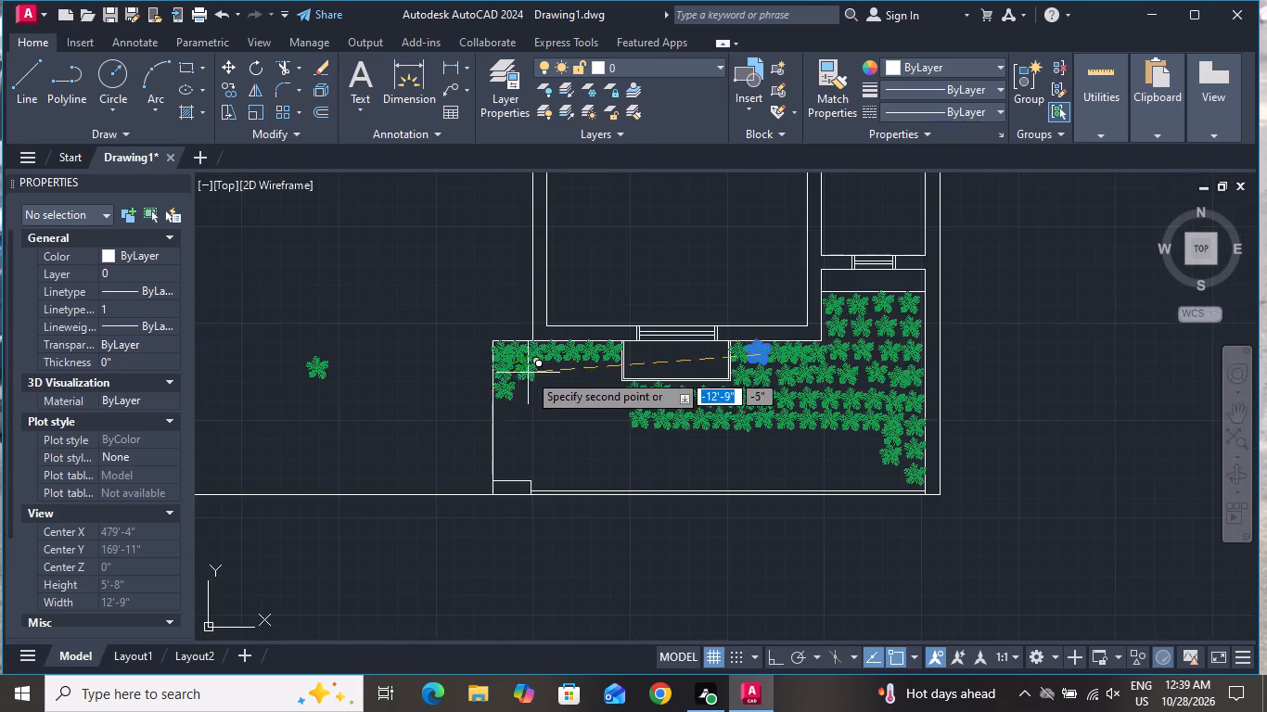
scroll(499, 414, "up", 1)
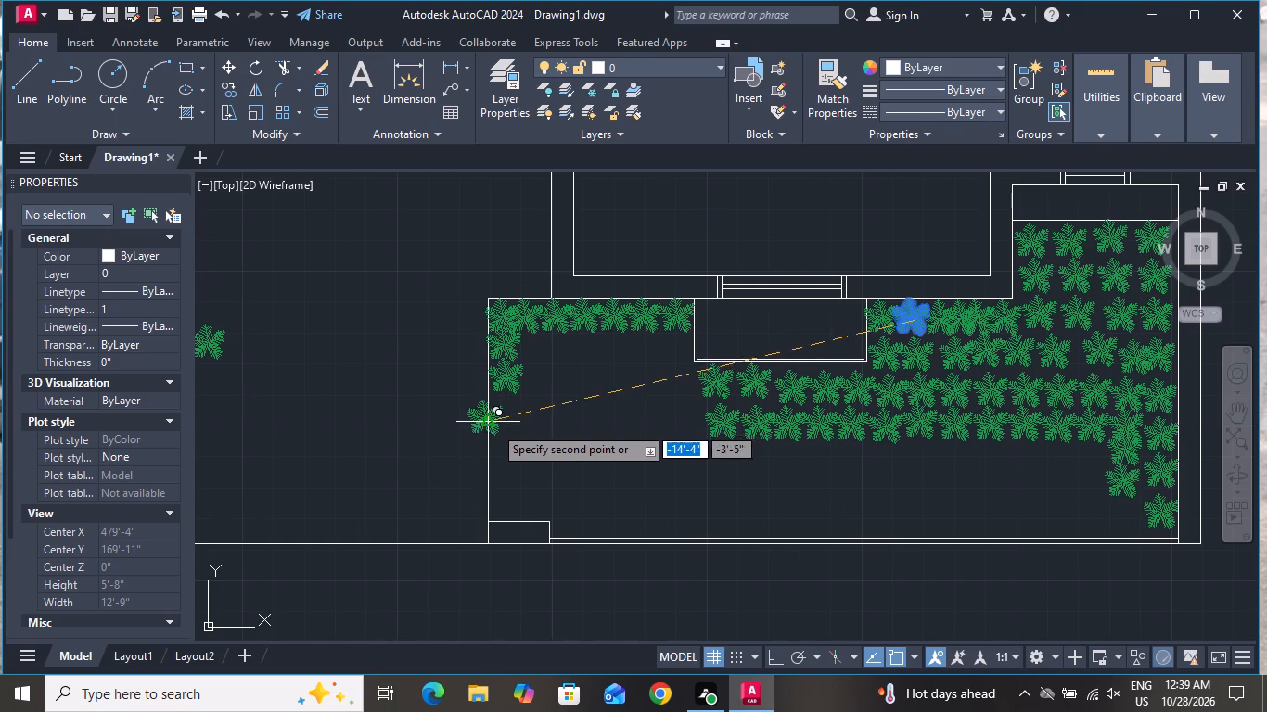
scroll(507, 413, "up", 4)
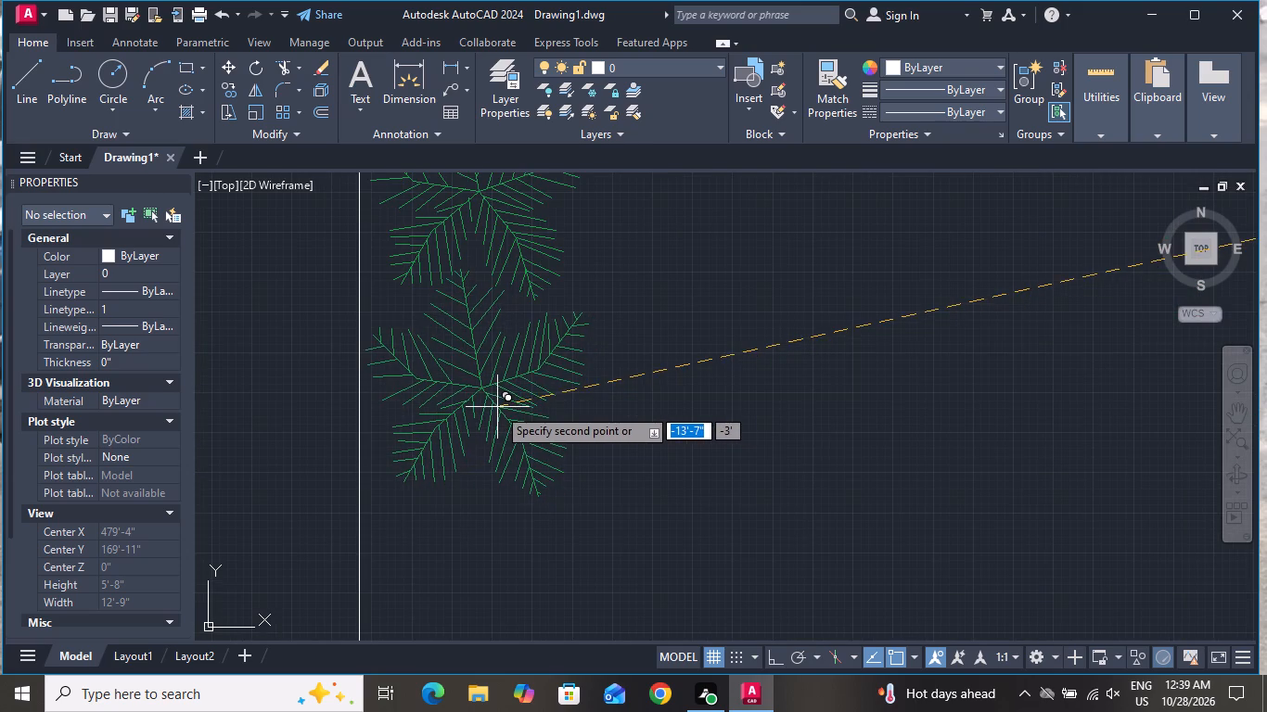
left_click(497, 407)
scroll(601, 373, "down", 2)
left_click(558, 470)
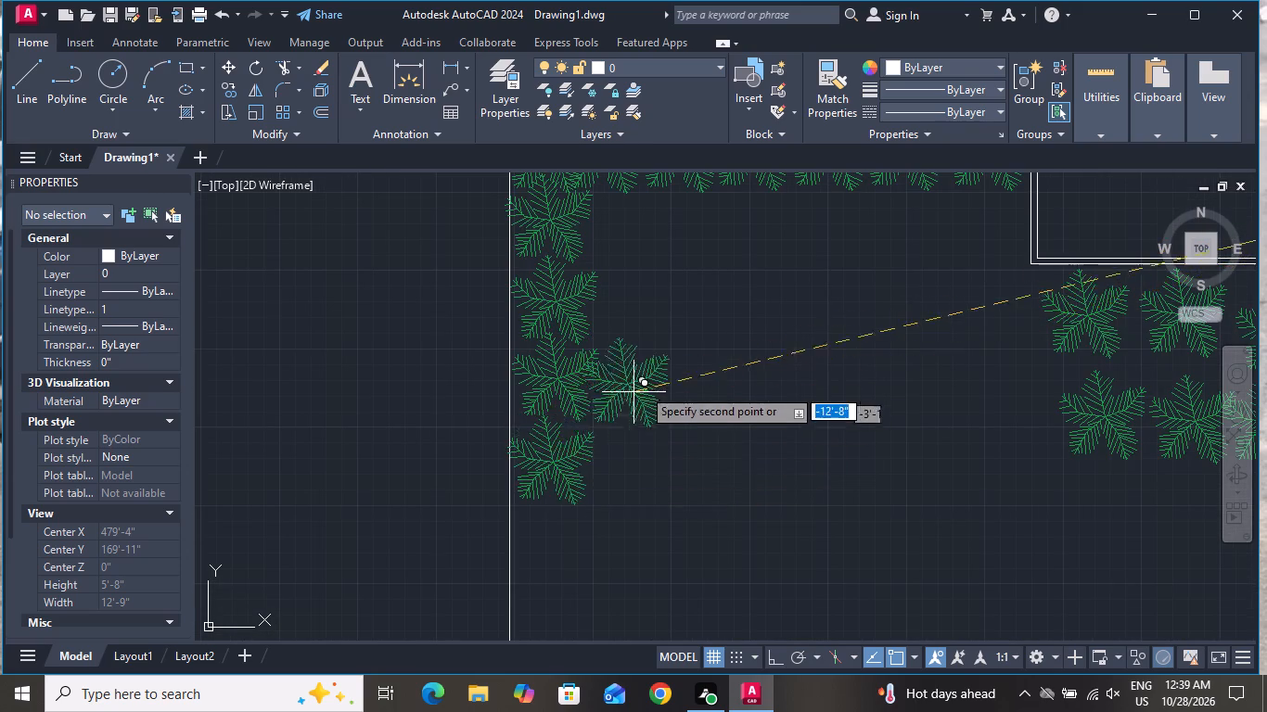
scroll(649, 378, "down", 3)
scroll(627, 429, "up", 3)
left_click(624, 402)
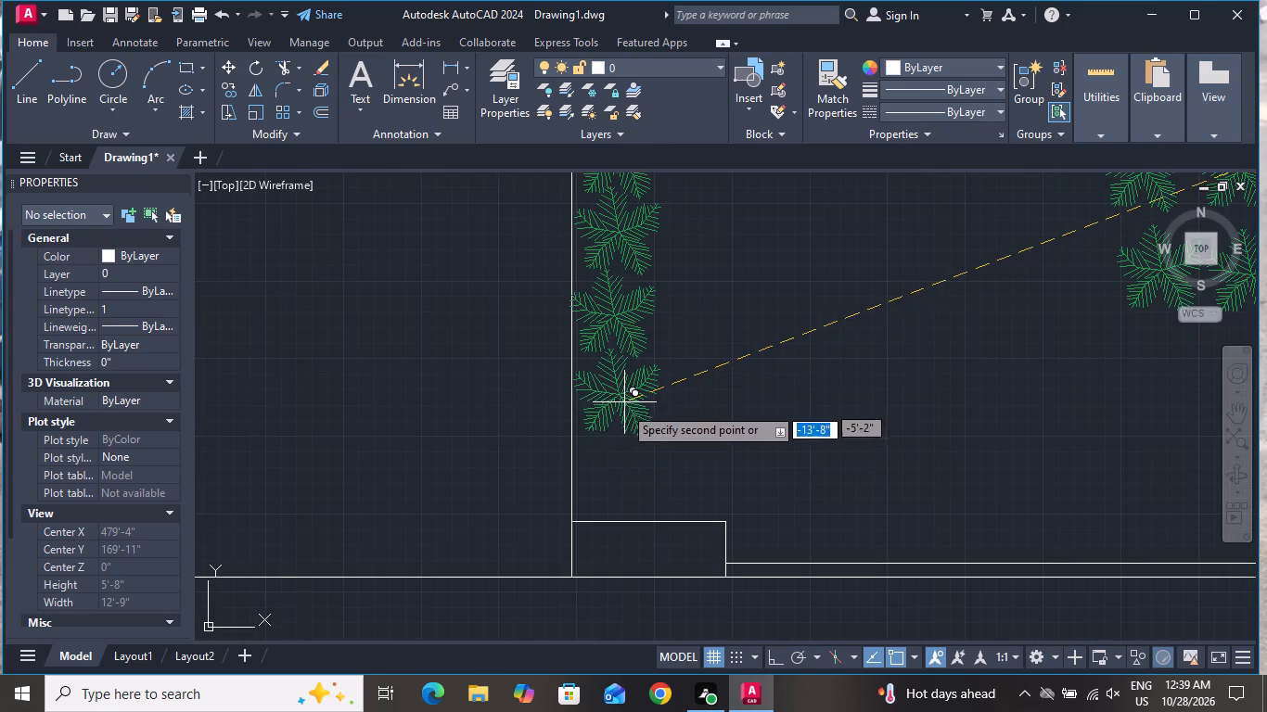
left_click(622, 479)
scroll(688, 504, "down", 3)
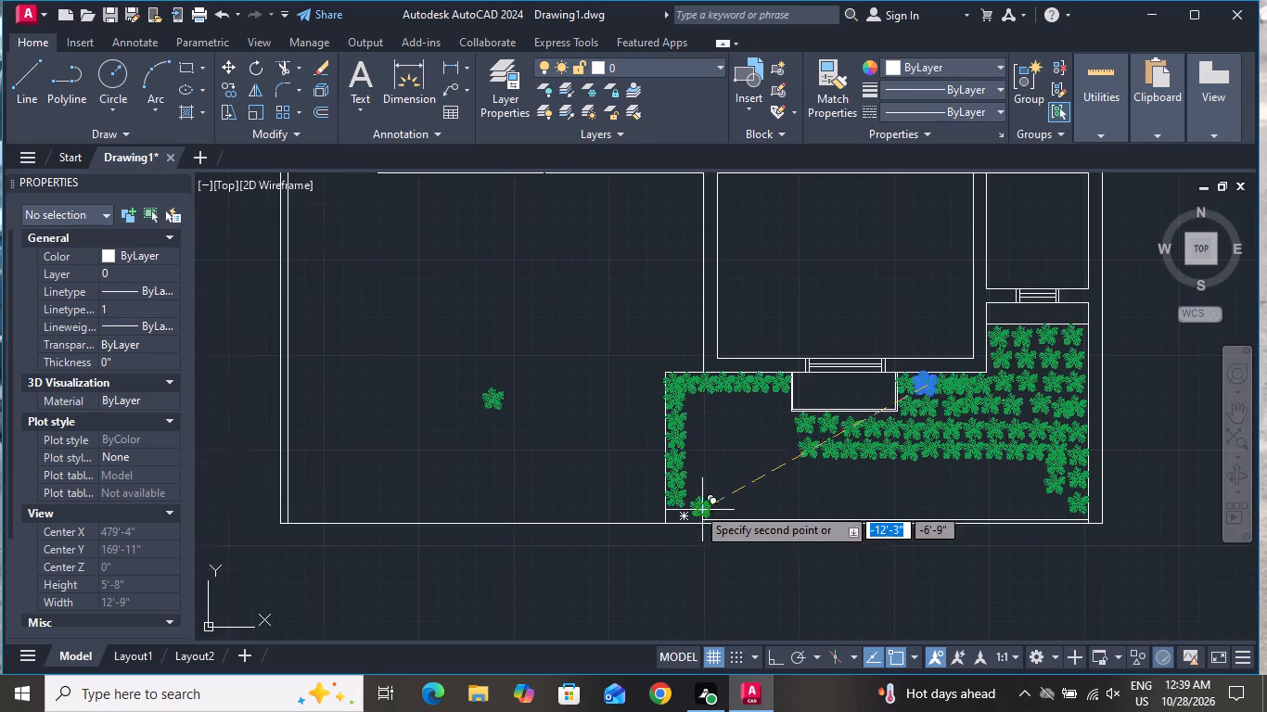
Place one last tree copy at the yard's south edge, just east of the small southwest corner box, and end copying.
scroll(796, 480, "down", 1)
scroll(813, 471, "up", 2)
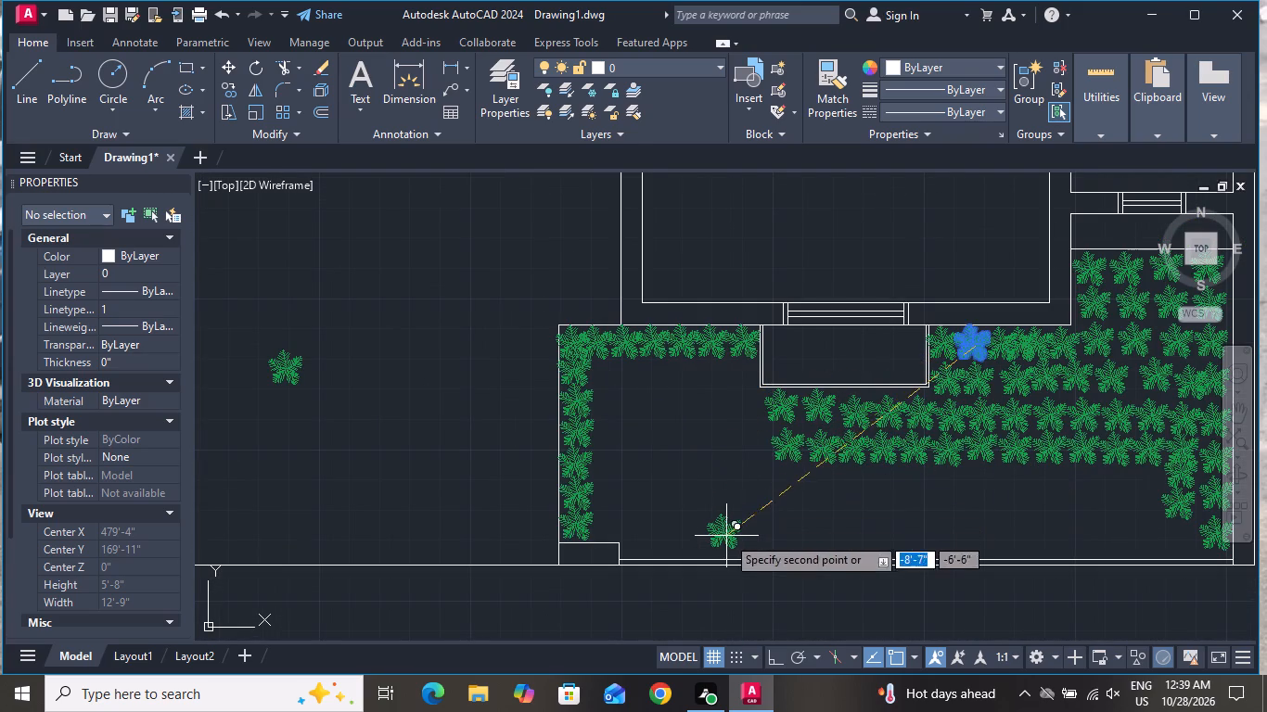
left_click(645, 549)
right_click(646, 545)
left_click(722, 325)
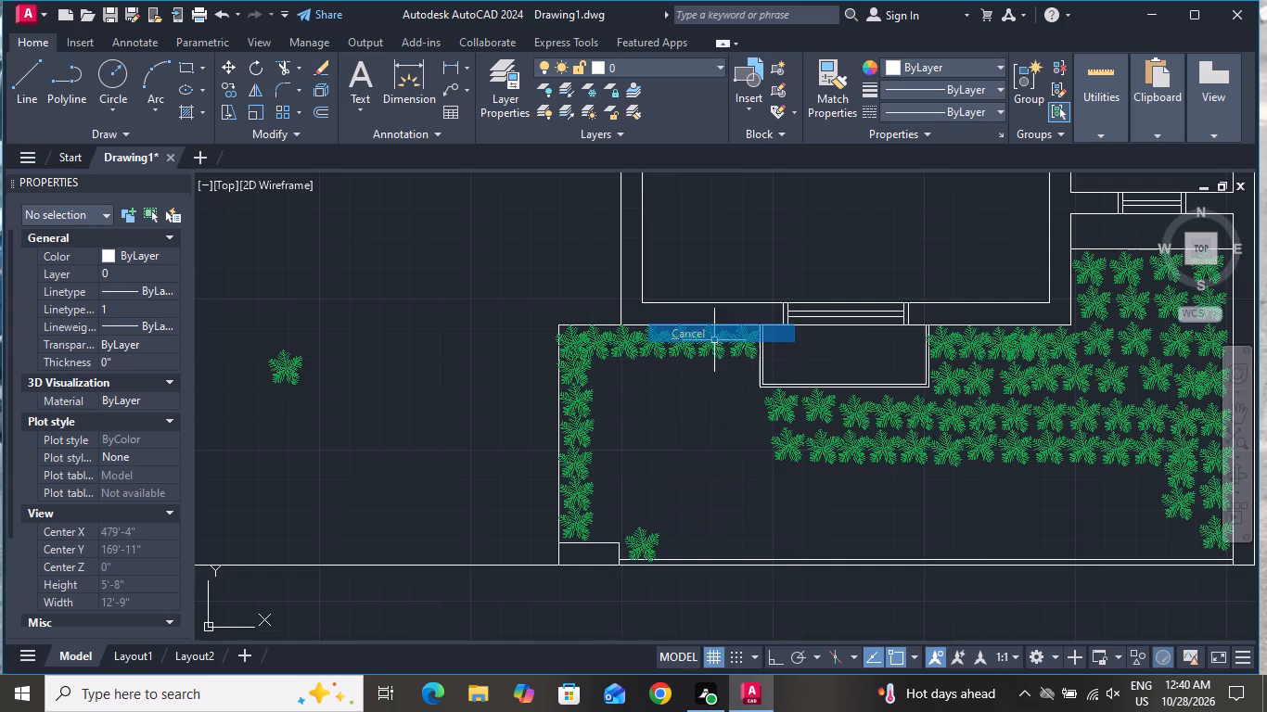
Scale up the tree beside the southwest corner box freehand about its centre, making it slightly larger than the other trees.
scroll(650, 566, "up", 2)
left_click(637, 526)
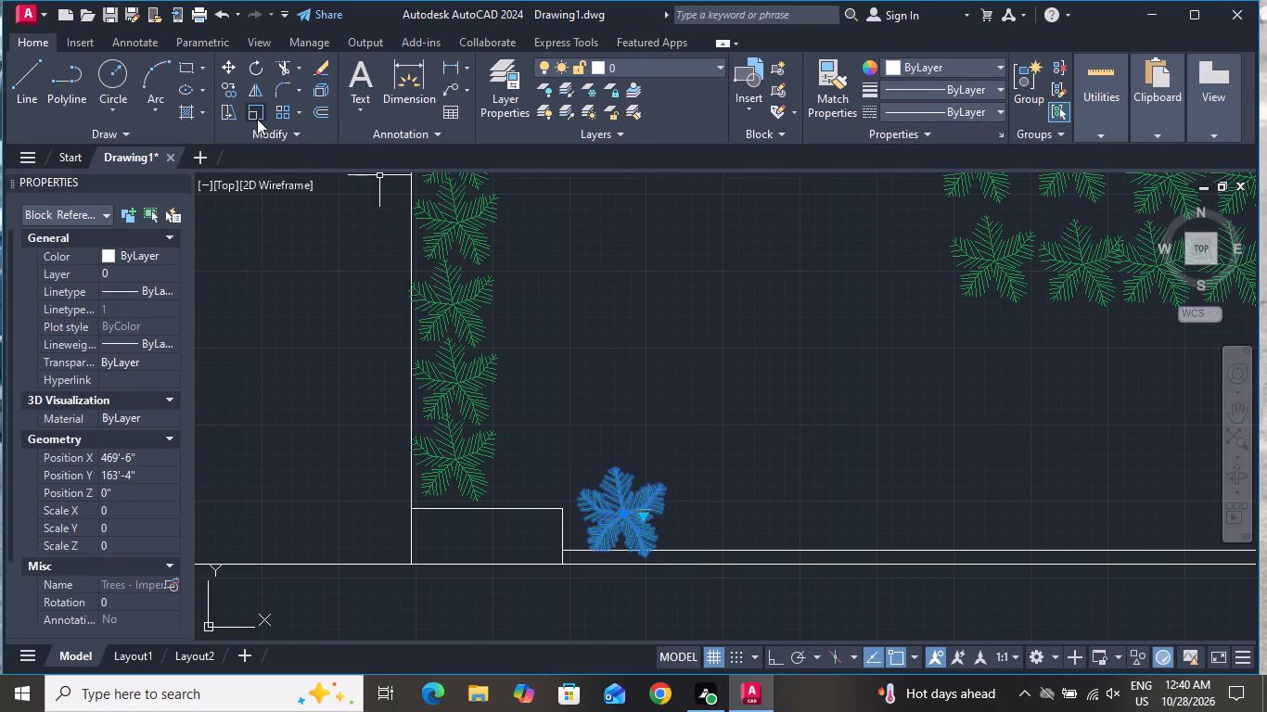
left_click(255, 116)
left_click(630, 517)
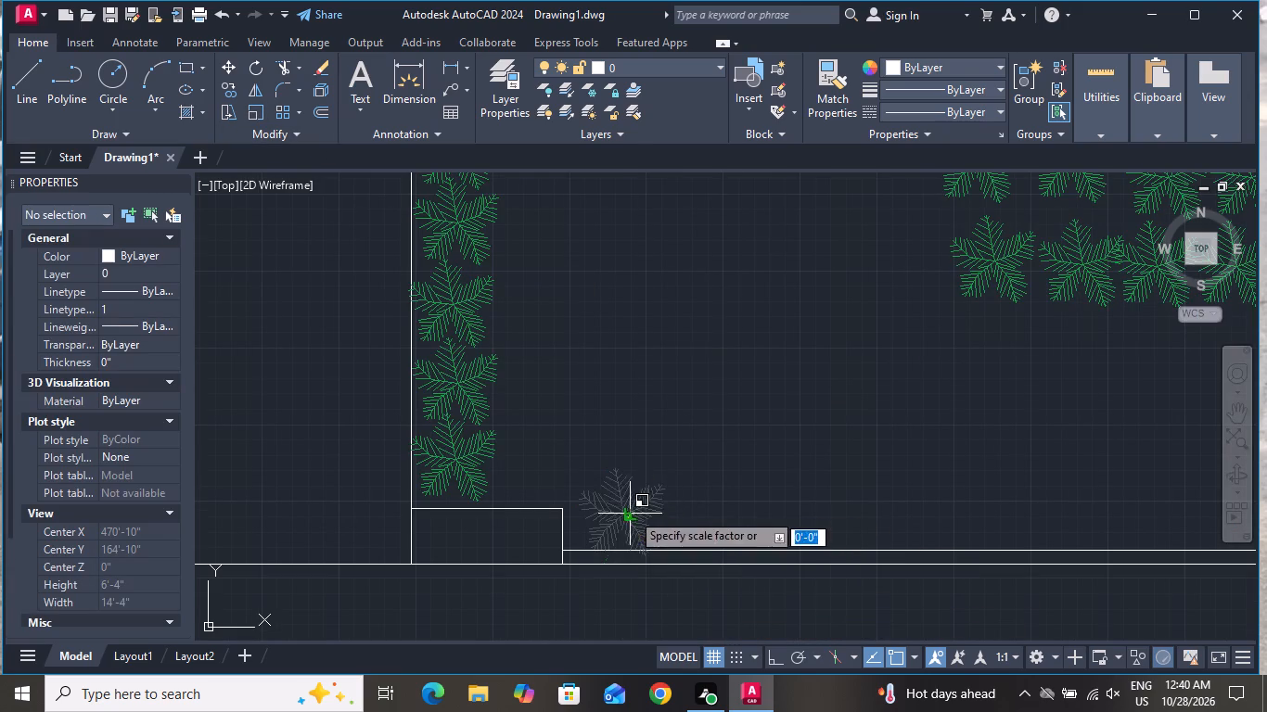
left_click(762, 459)
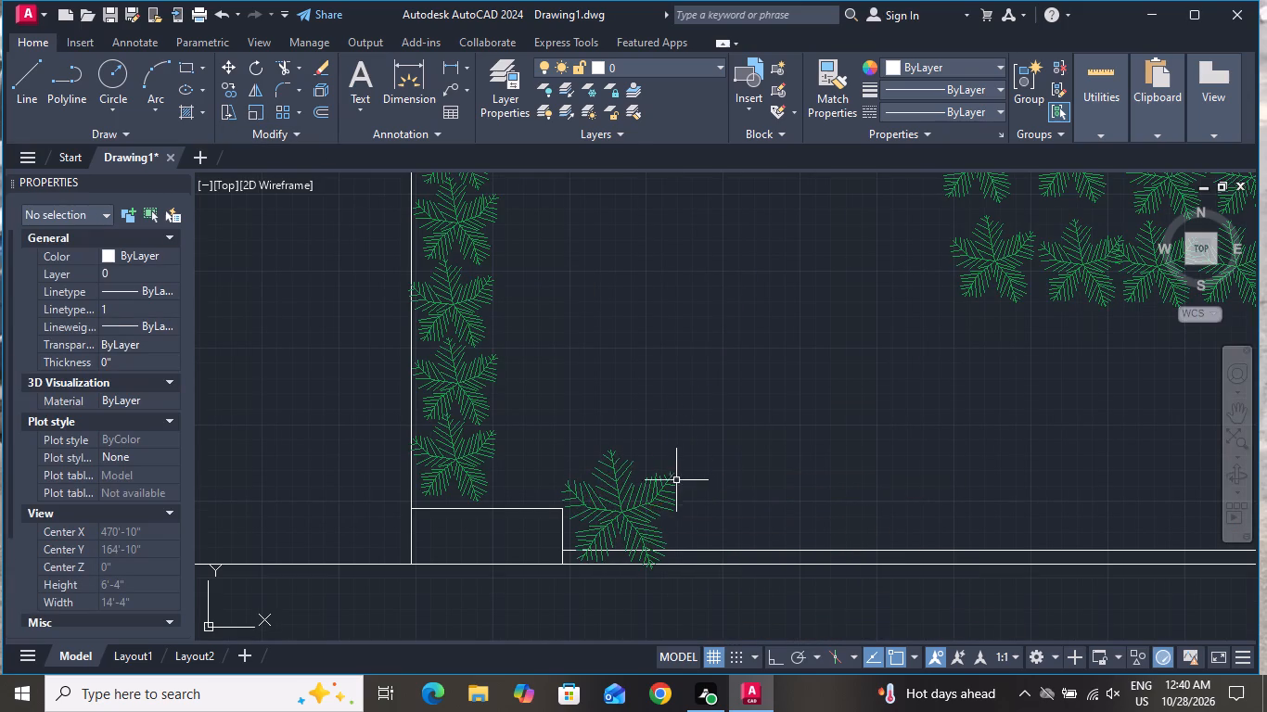
Move the enlarged tree about 4" north so that it clears the yard's south boundary lines.
left_click(668, 488)
left_click(239, 64)
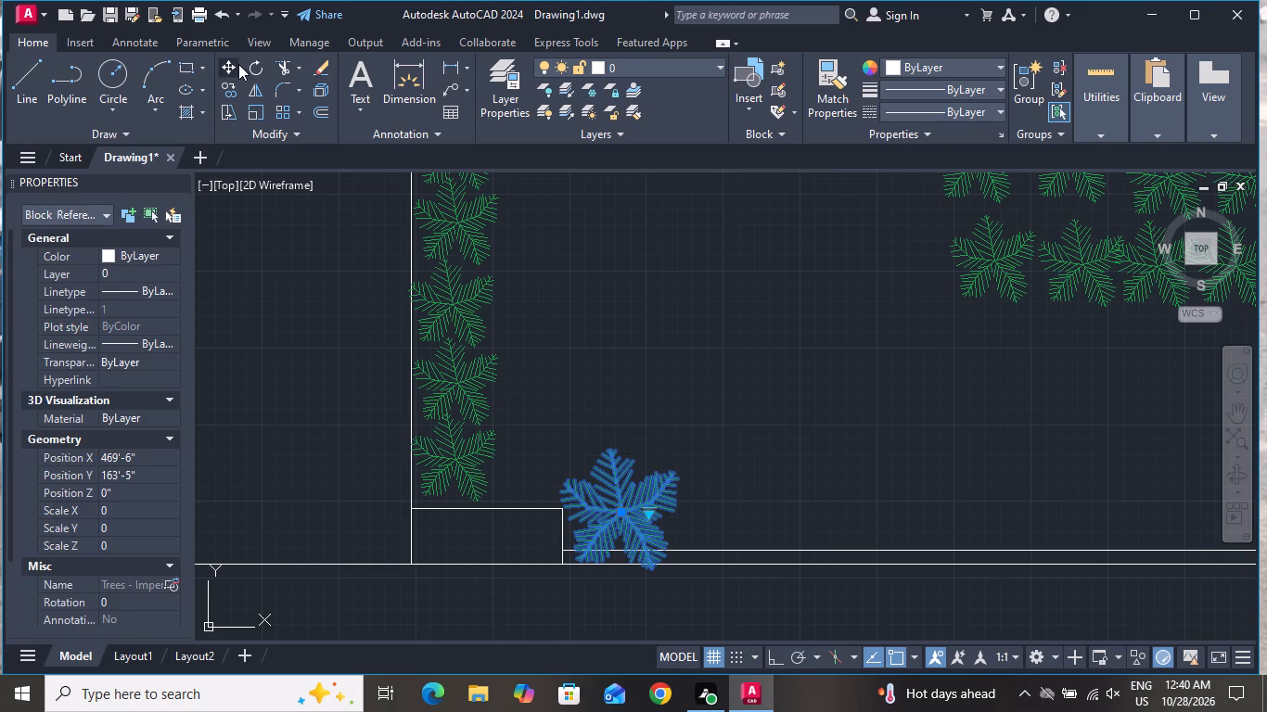
left_click(629, 525)
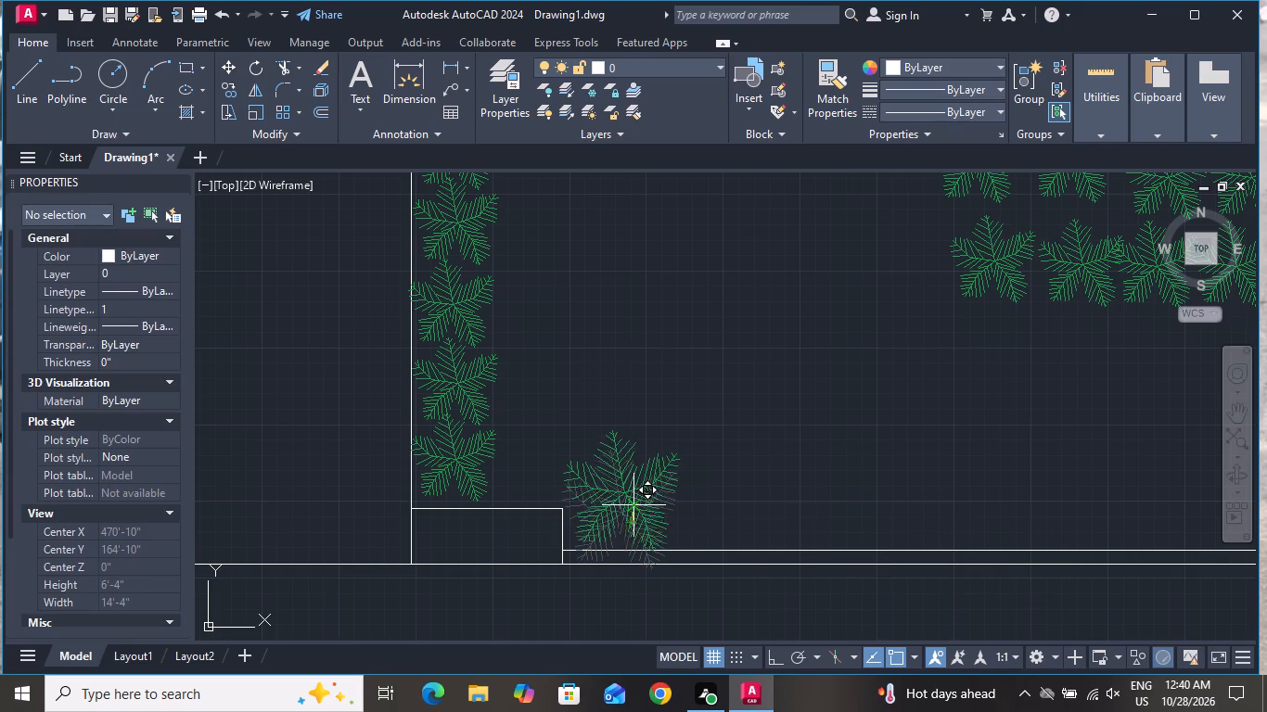
left_click(640, 498)
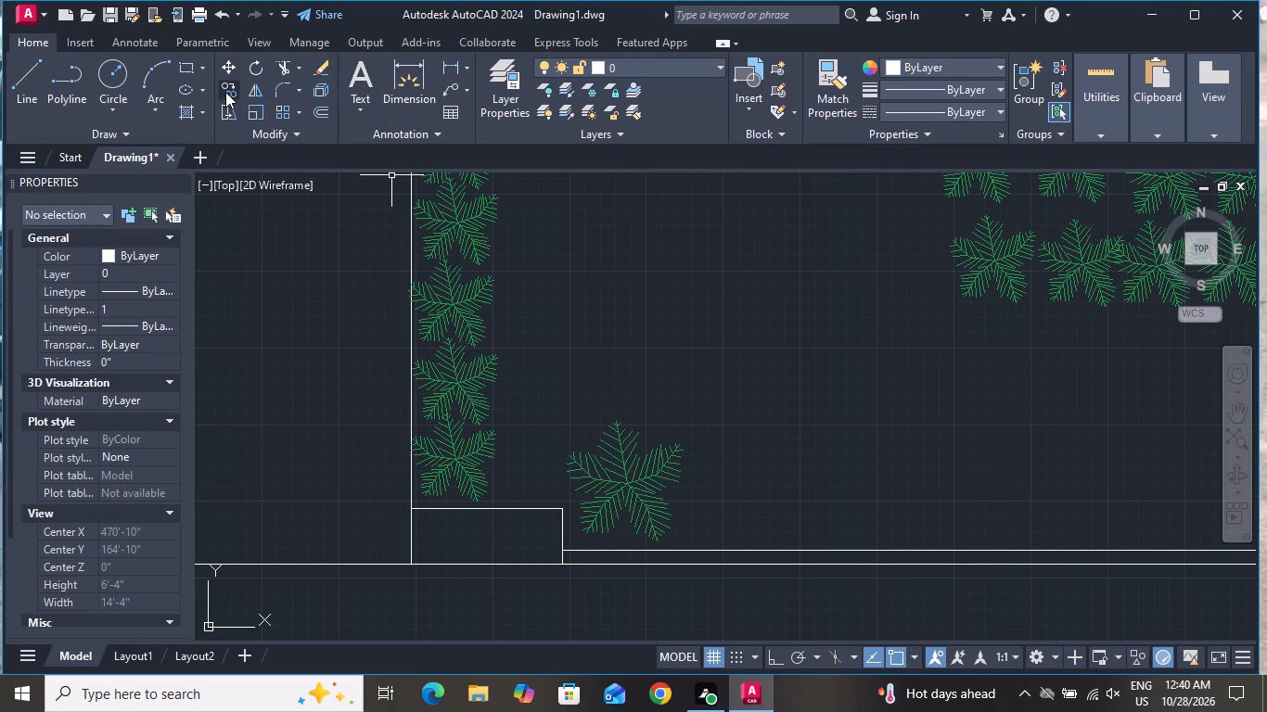
Copy the enlarged tree eastward along the yard's south edge, placing six evenly spaced copies.
left_click(622, 501)
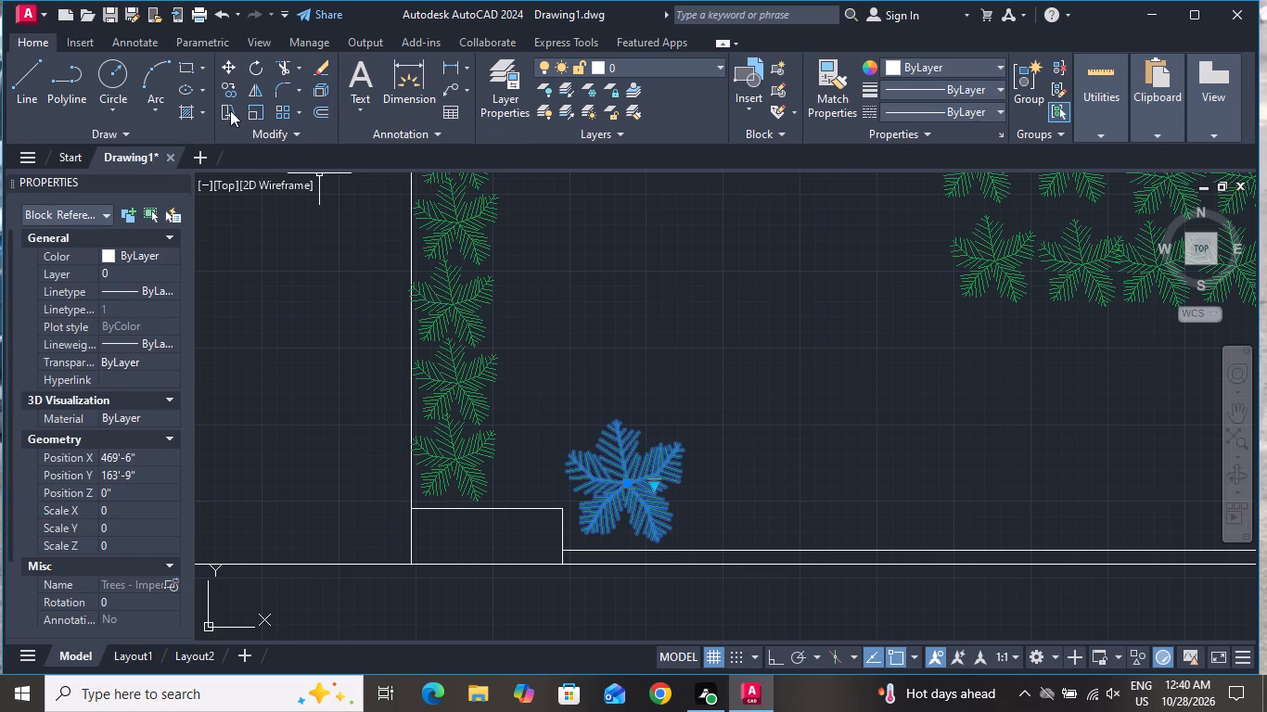
left_click(232, 87)
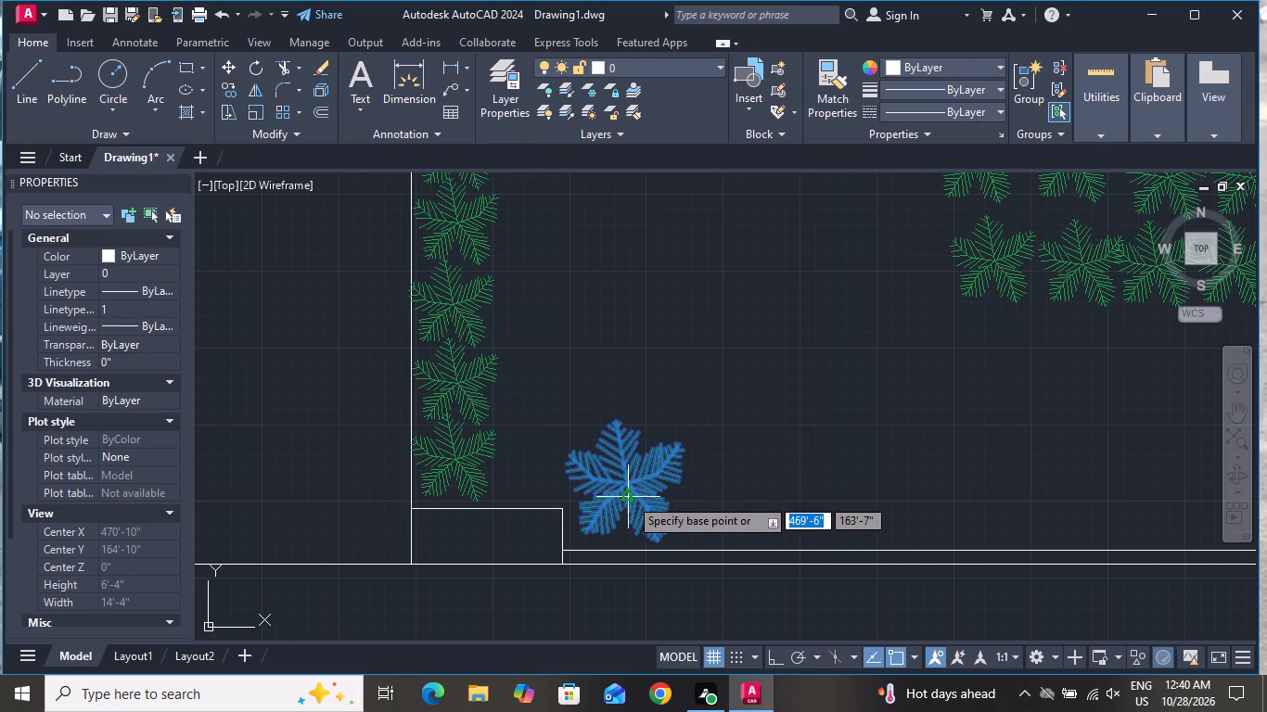
left_click(629, 485)
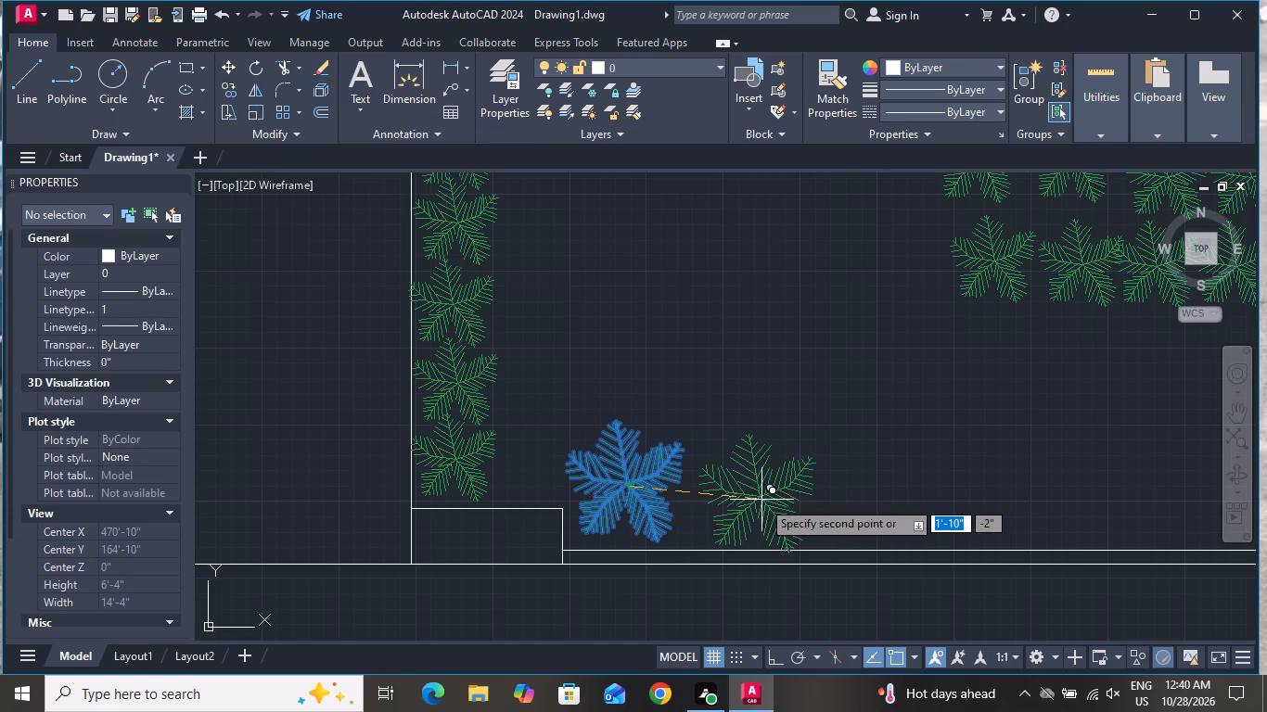
left_click(765, 494)
left_click(890, 493)
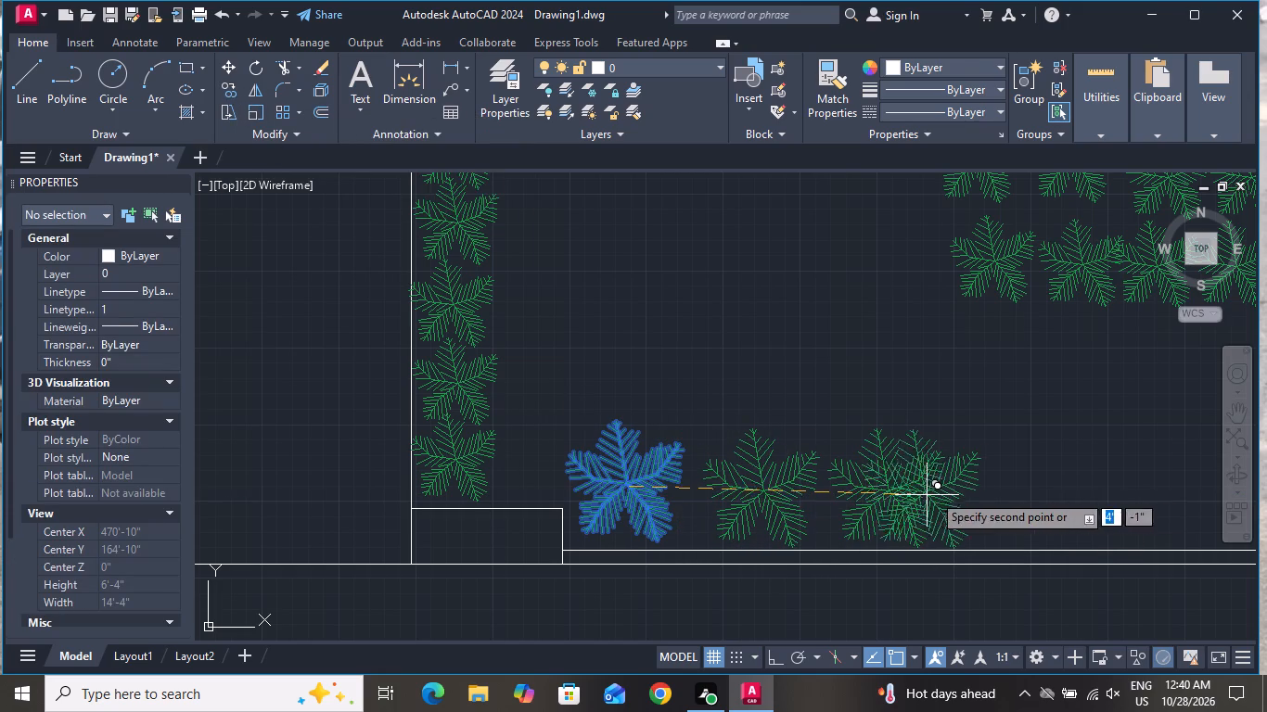
left_click(1018, 491)
scroll(623, 413, "down", 3)
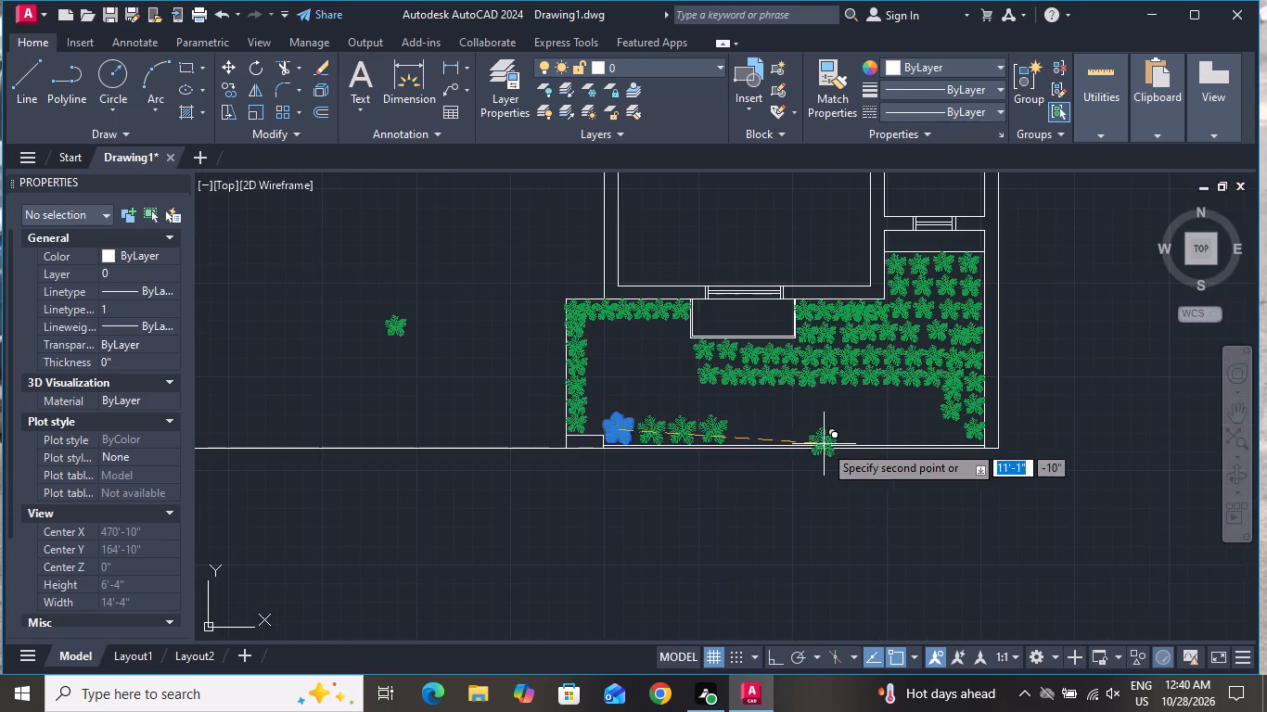
scroll(827, 441, "up", 2)
scroll(627, 429, "up", 1)
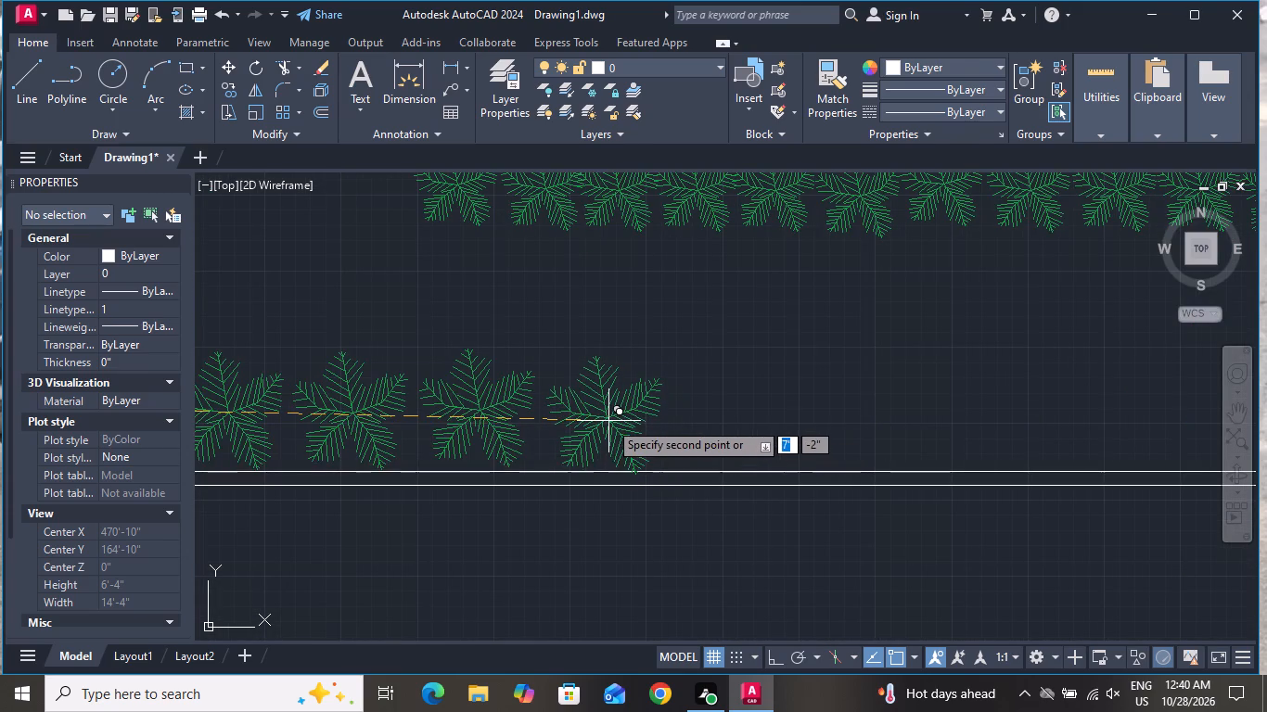
left_click(608, 421)
left_click(743, 421)
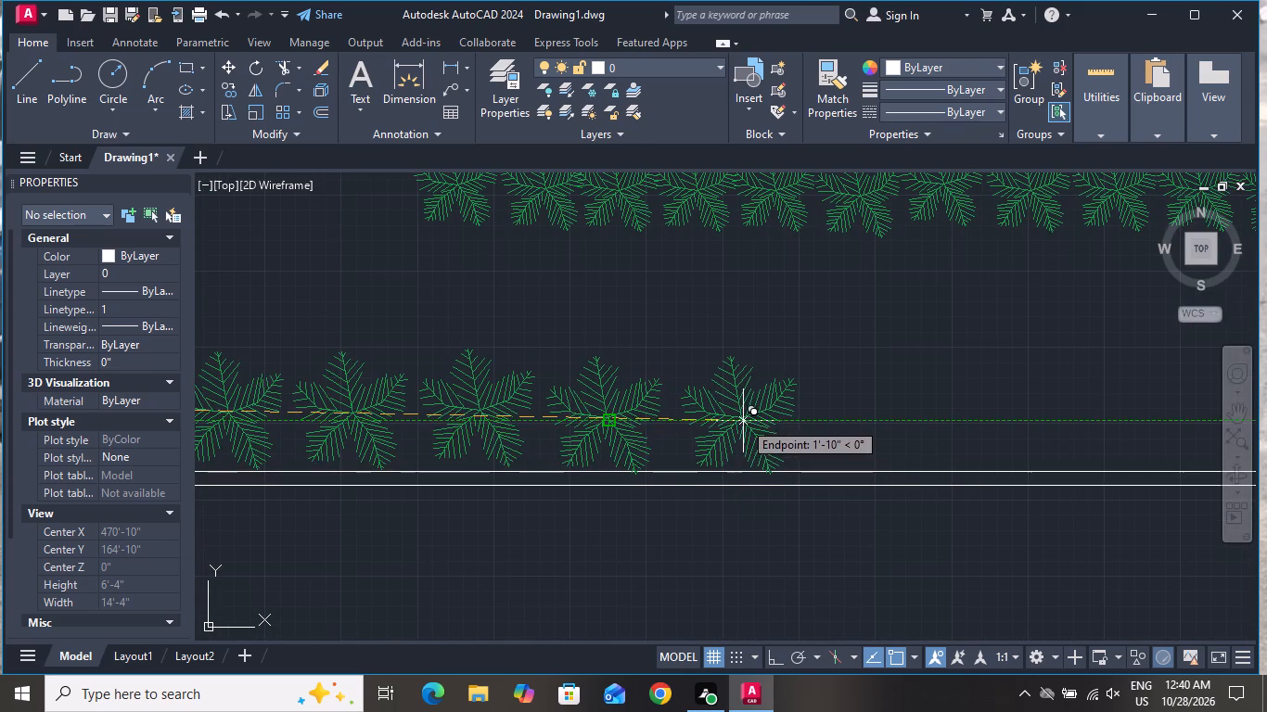
left_click(873, 416)
Extend the row of enlarged trees east with four more copies, reaching the small trees near the southeast corner, and end copying.
scroll(759, 426, "down", 2)
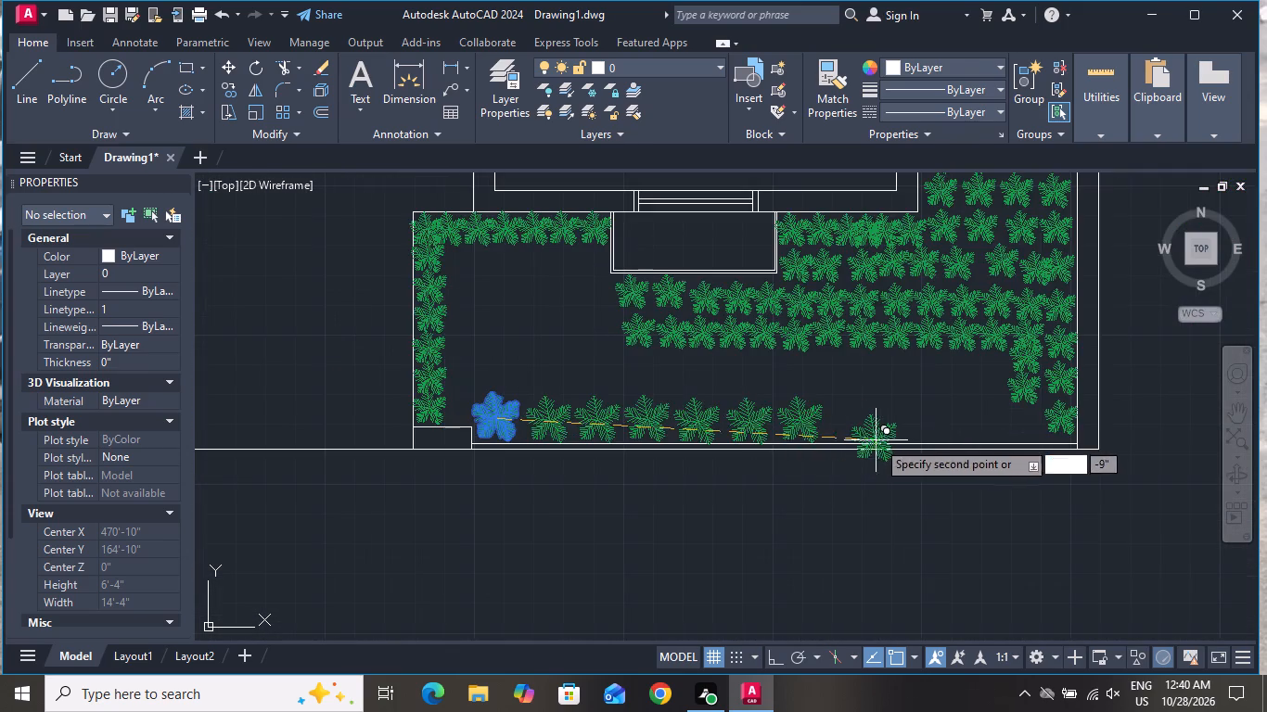
scroll(880, 440, "up", 2)
left_click(807, 403)
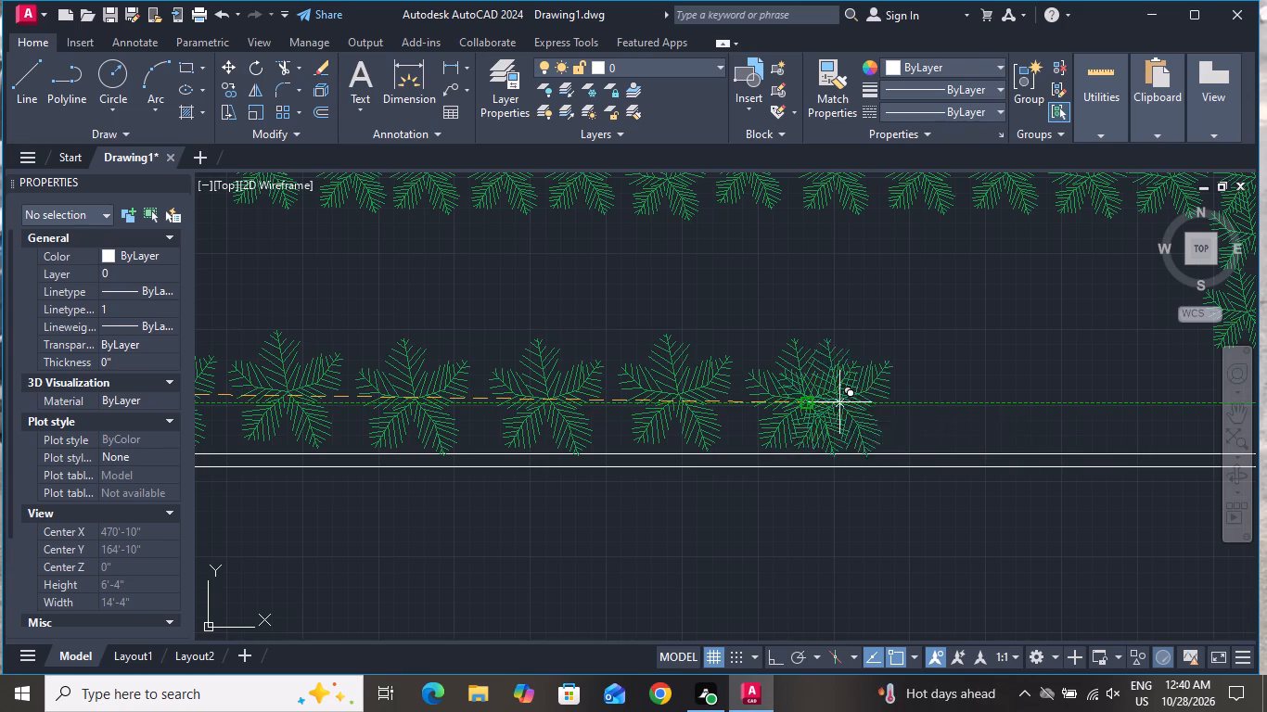
left_click(934, 406)
scroll(874, 402, "down", 2)
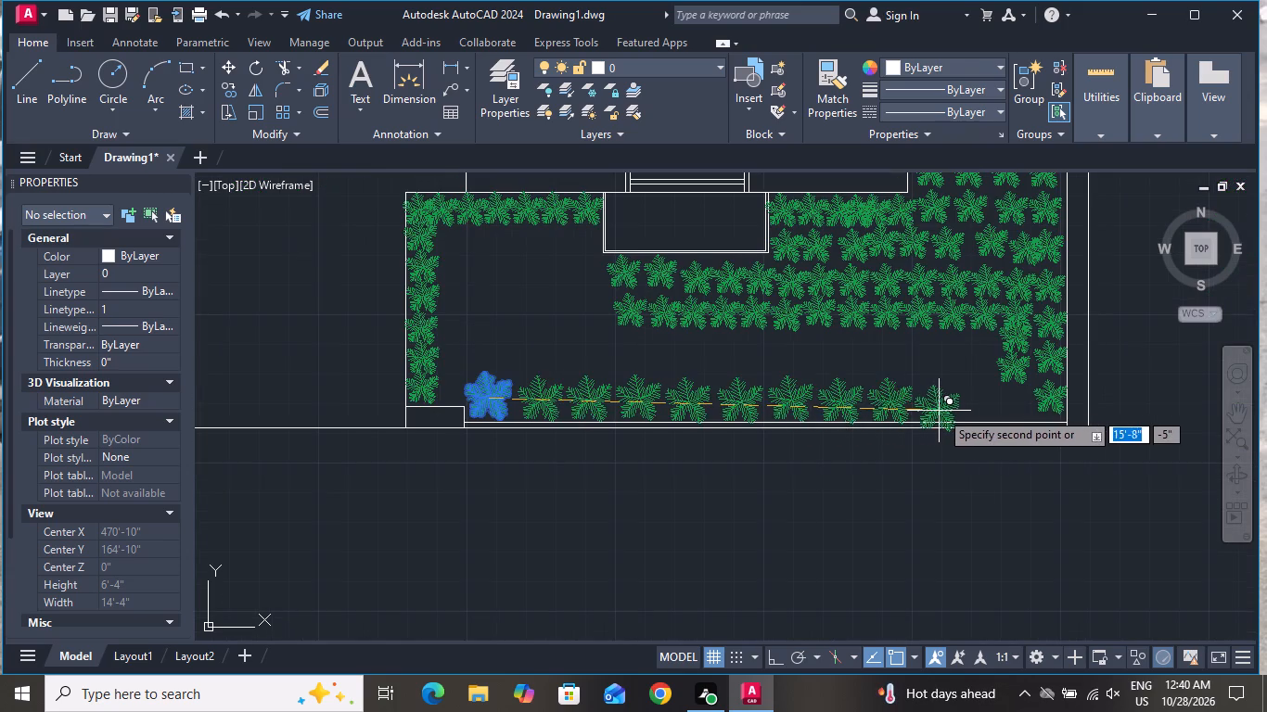
scroll(945, 410, "up", 2)
left_click(929, 391)
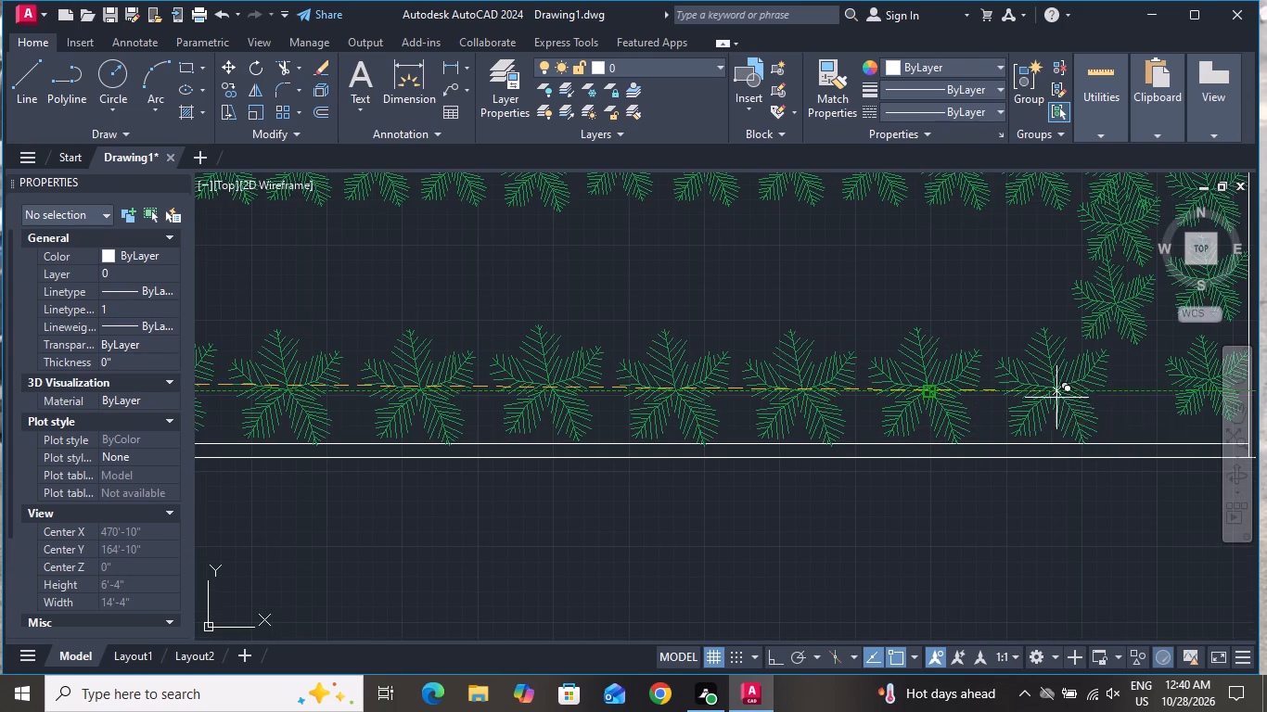
left_click(1056, 395)
scroll(918, 380, "down", 3)
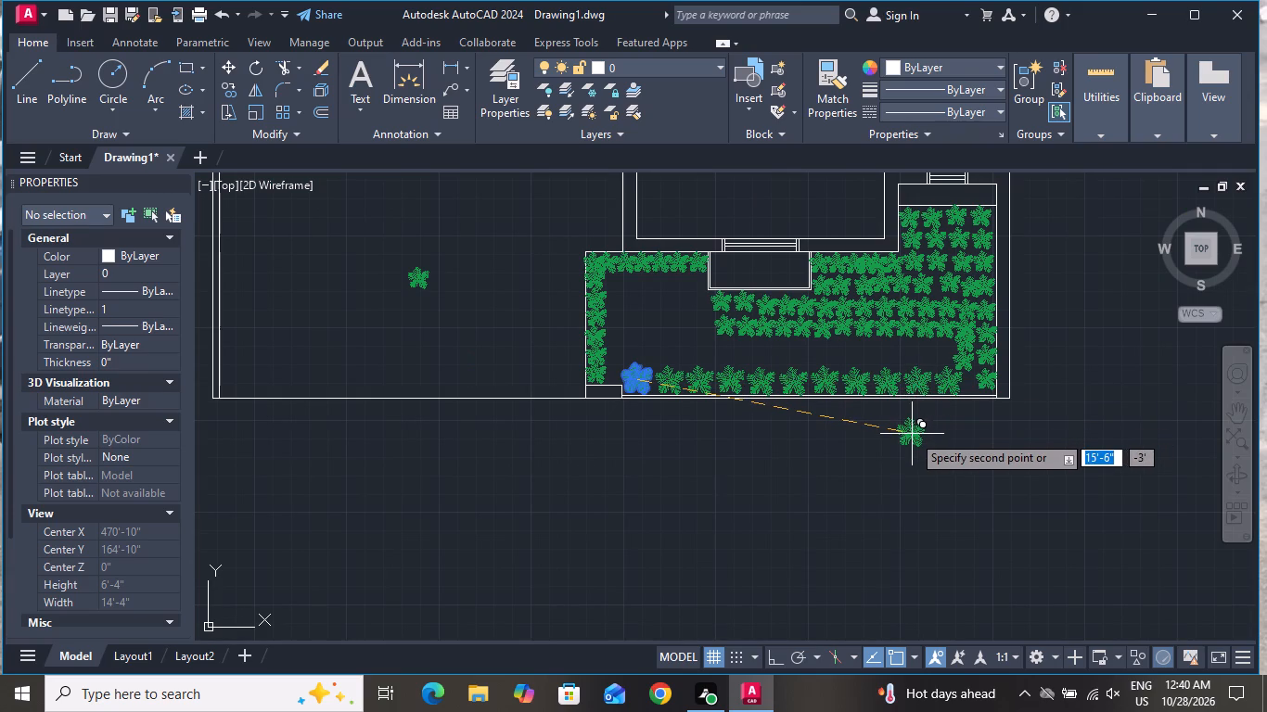
right_click(912, 434)
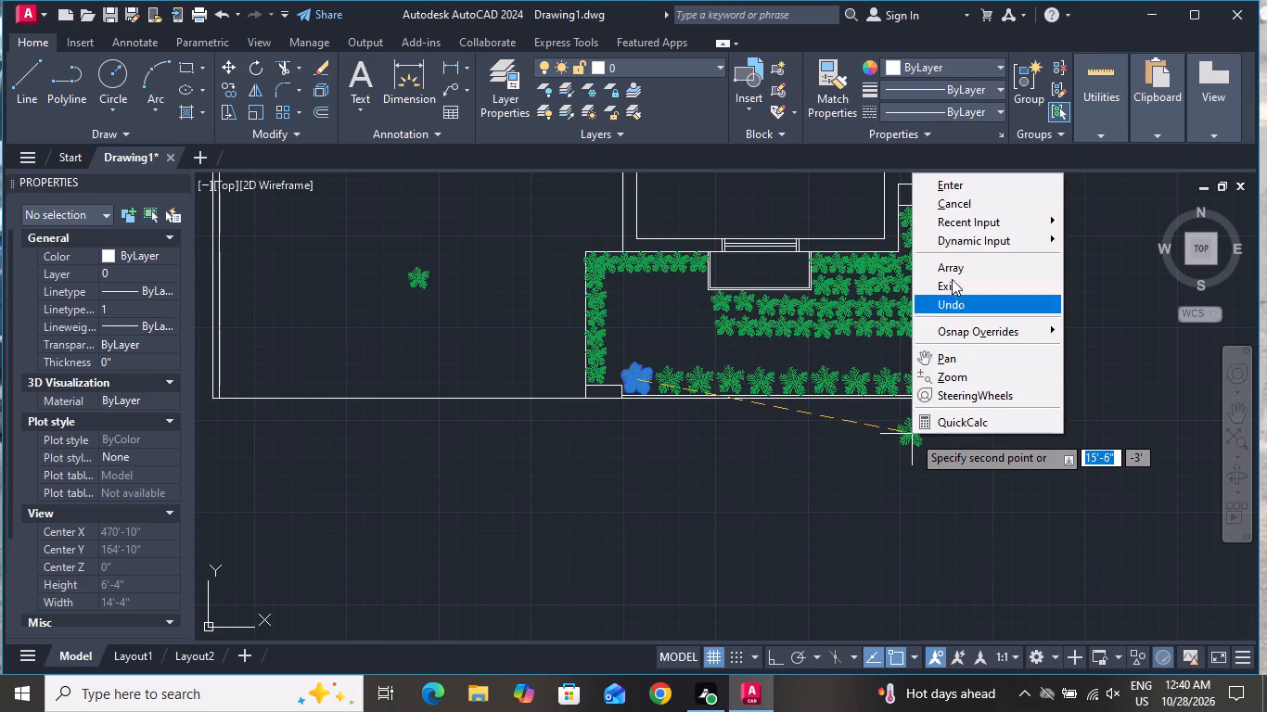
left_click(966, 203)
Select the three small trees nearest the yard's southeast corner, at the east end of the enlarged tree row.
scroll(992, 373, "up", 2)
left_click(967, 381)
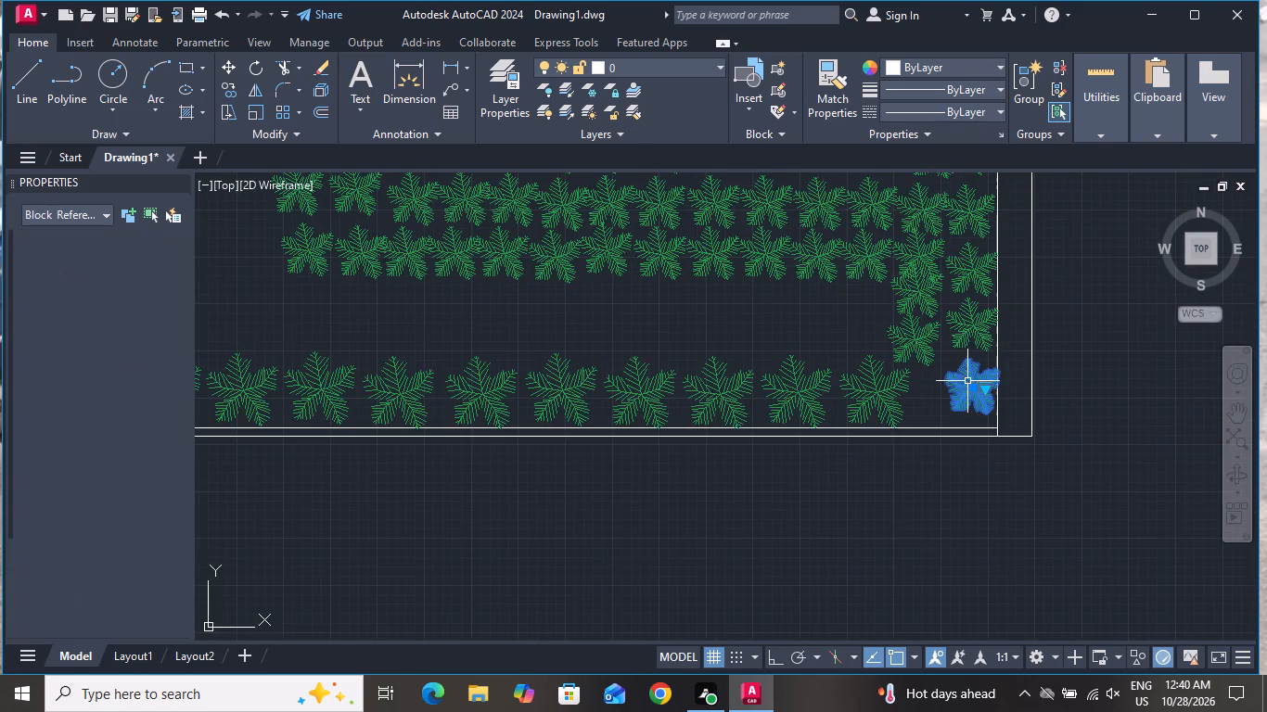
left_click(920, 330)
left_click(966, 326)
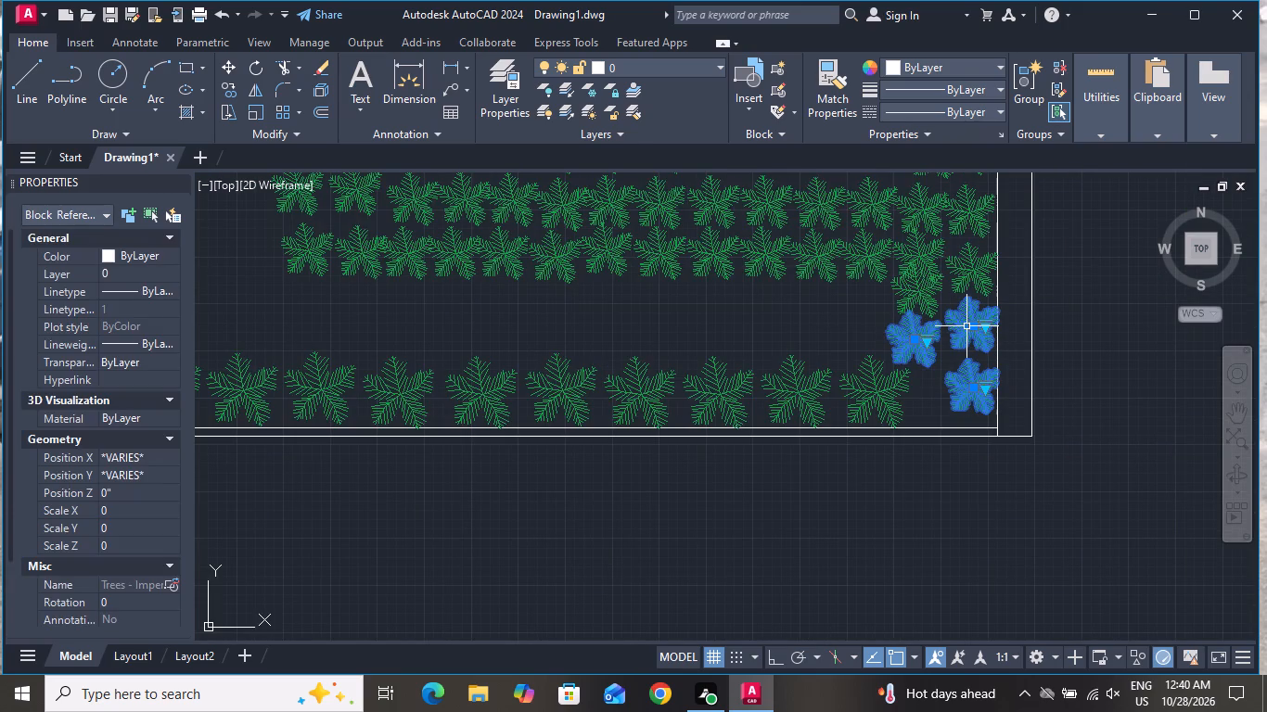
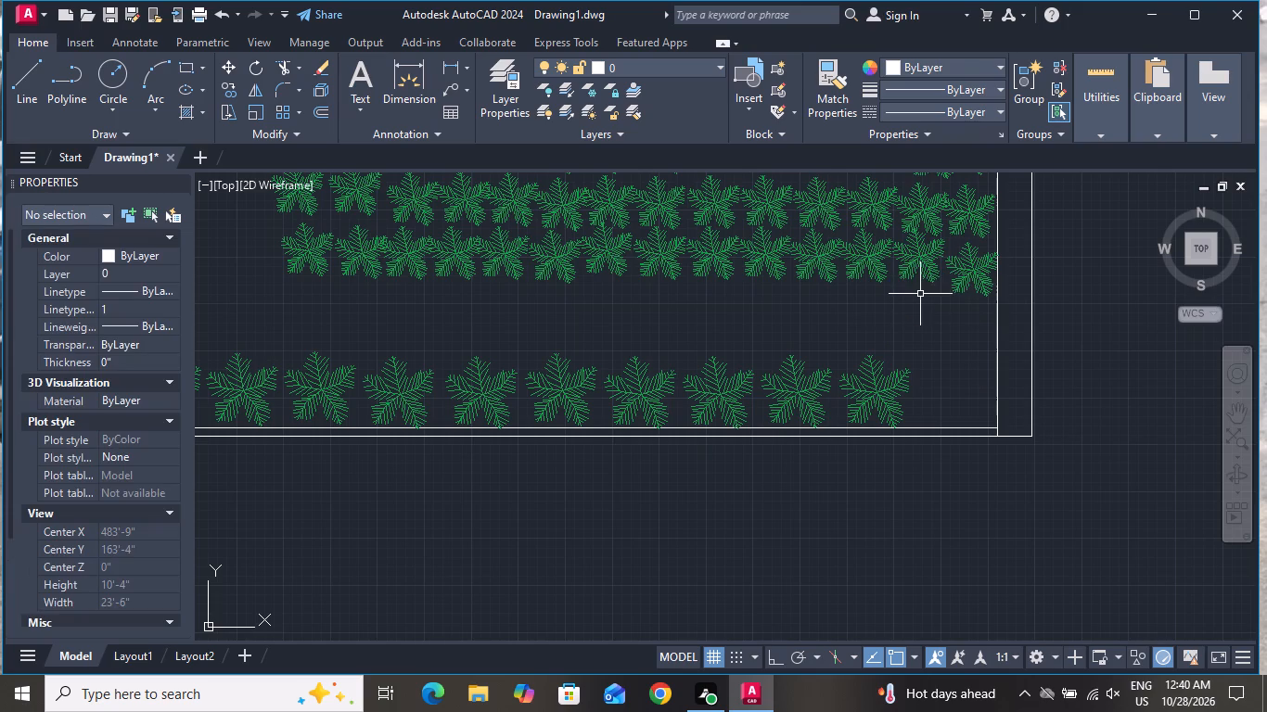
Copy the easternmost enlarged tree about 1'-8" east to complete the row at the yard's southeast corner.
scroll(988, 425, "down", 1)
left_click(913, 400)
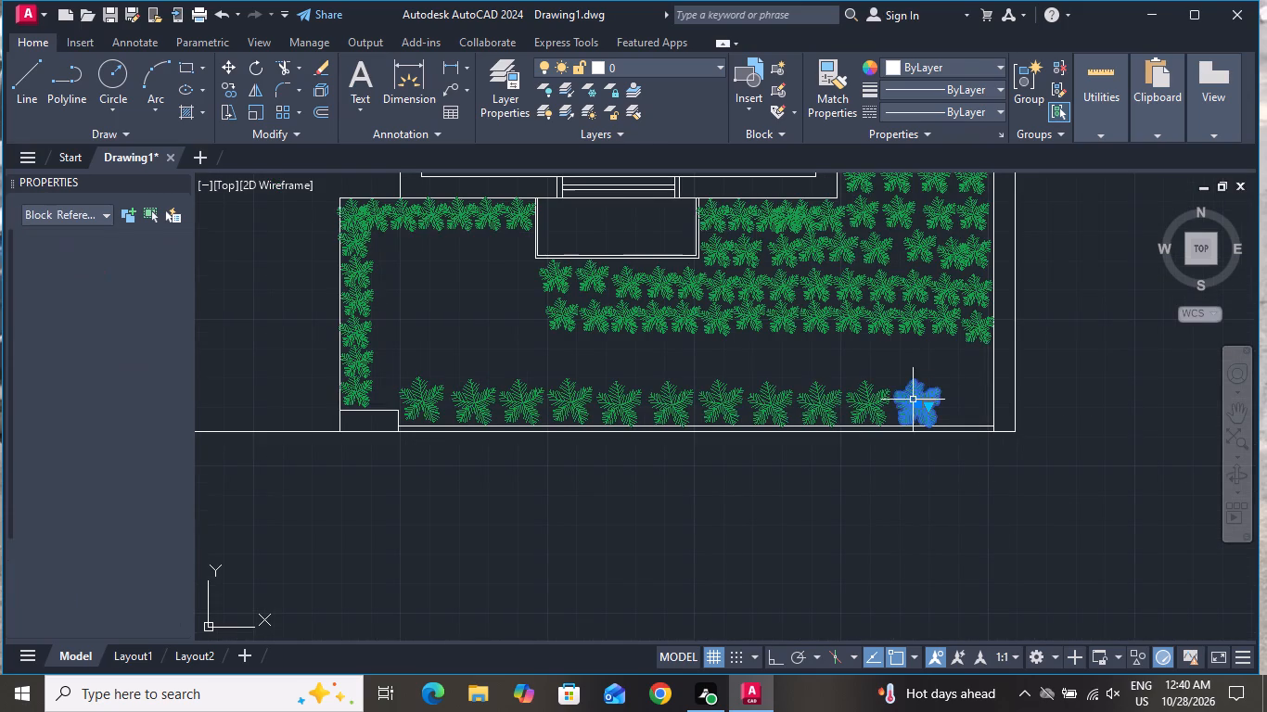
left_click(237, 87)
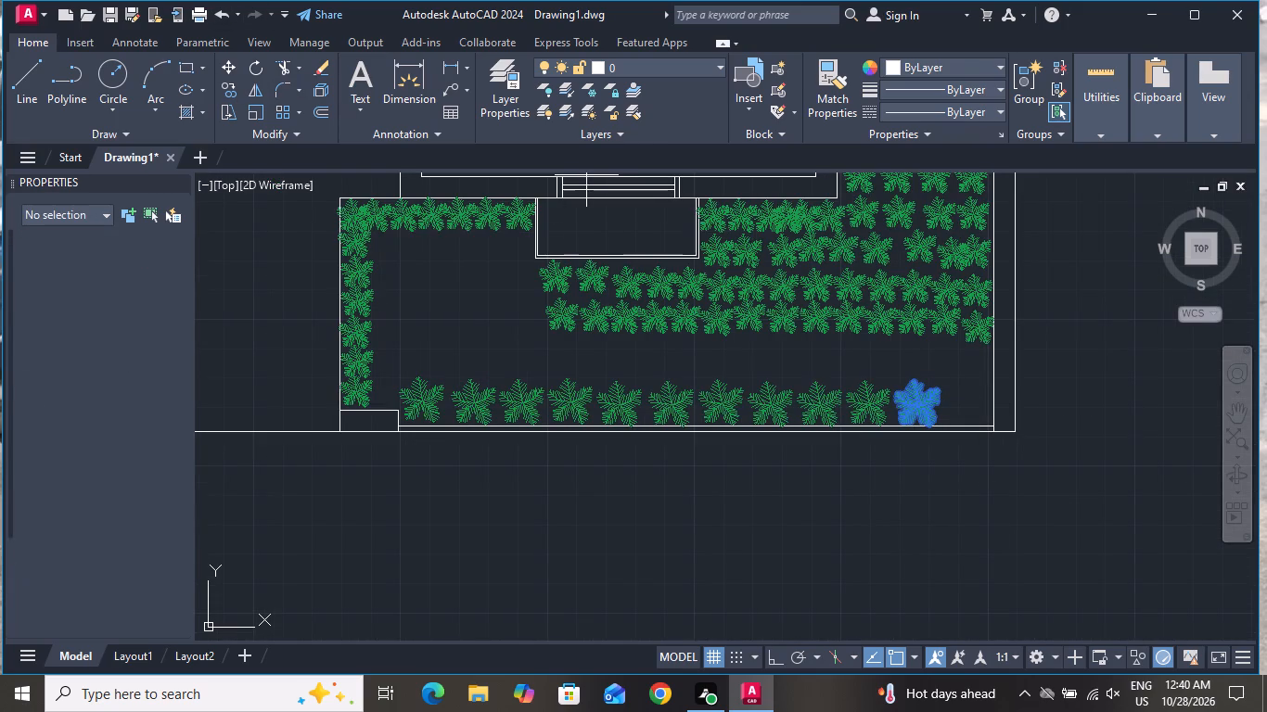
left_click(917, 403)
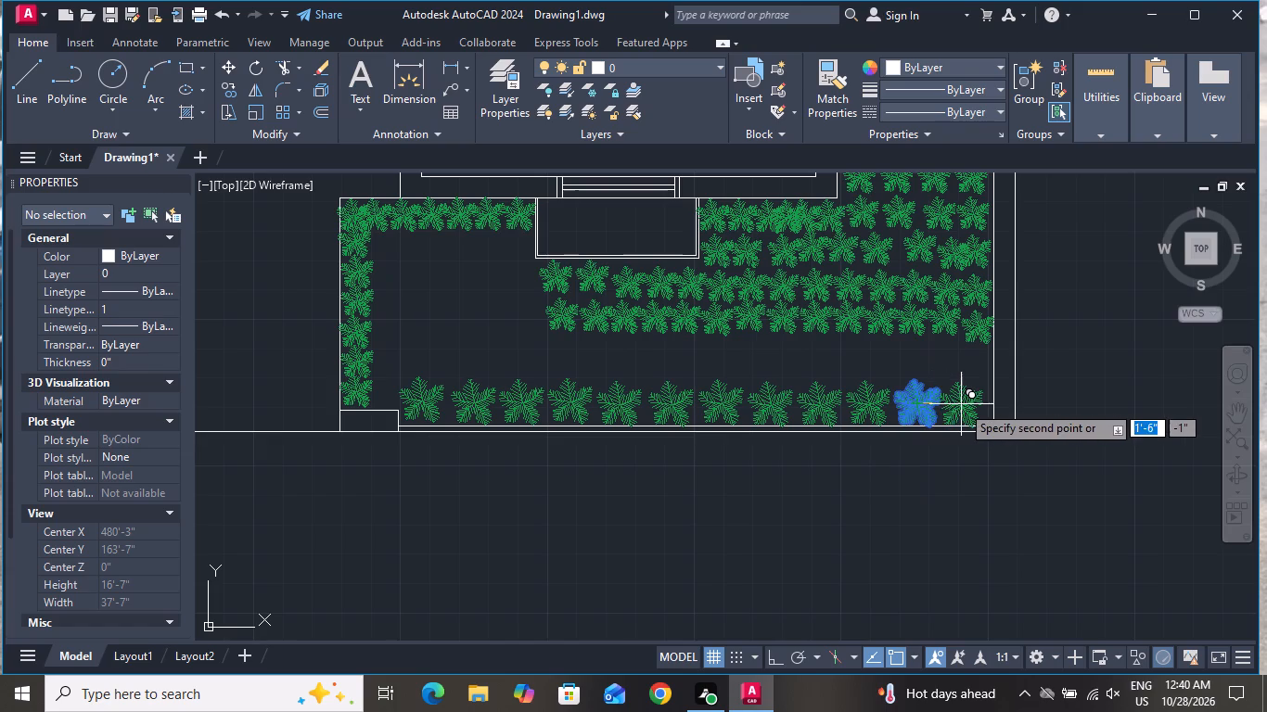
left_click(964, 404)
right_click(964, 404)
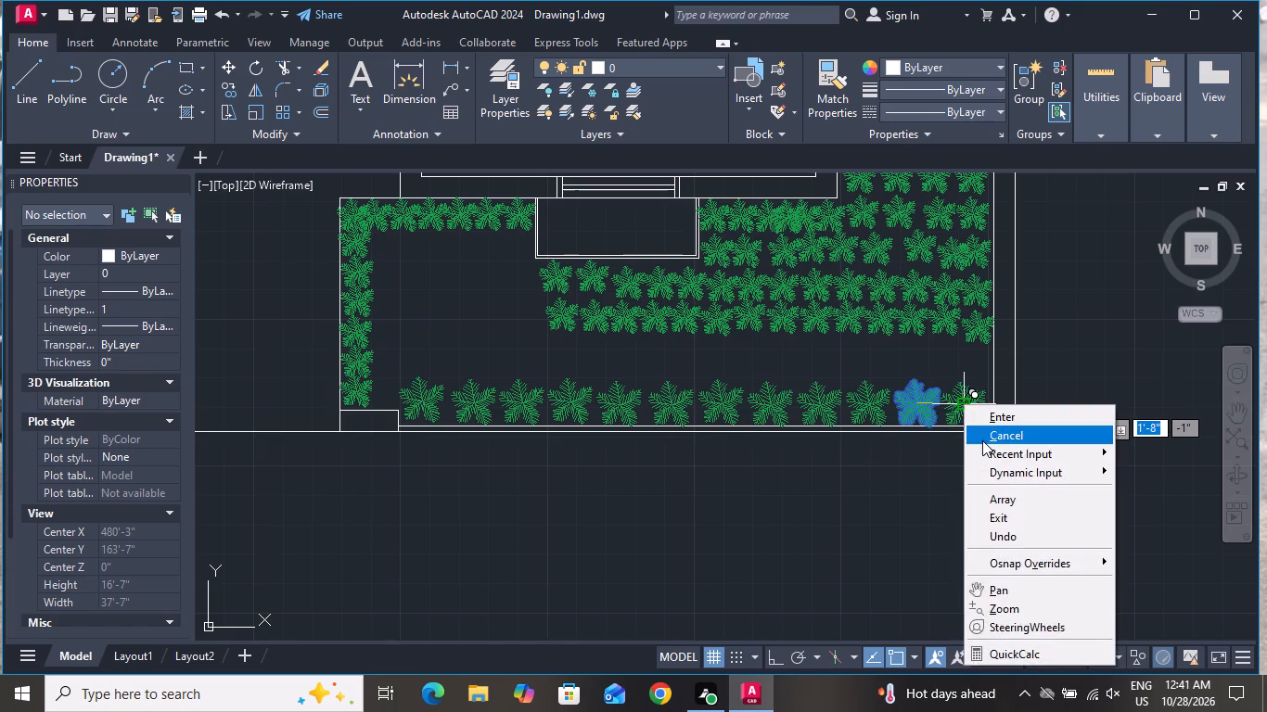
left_click(984, 440)
Trim the short line segment closing the wall junction at the southeast corner of the eastern small north room.
scroll(840, 493, "down", 2)
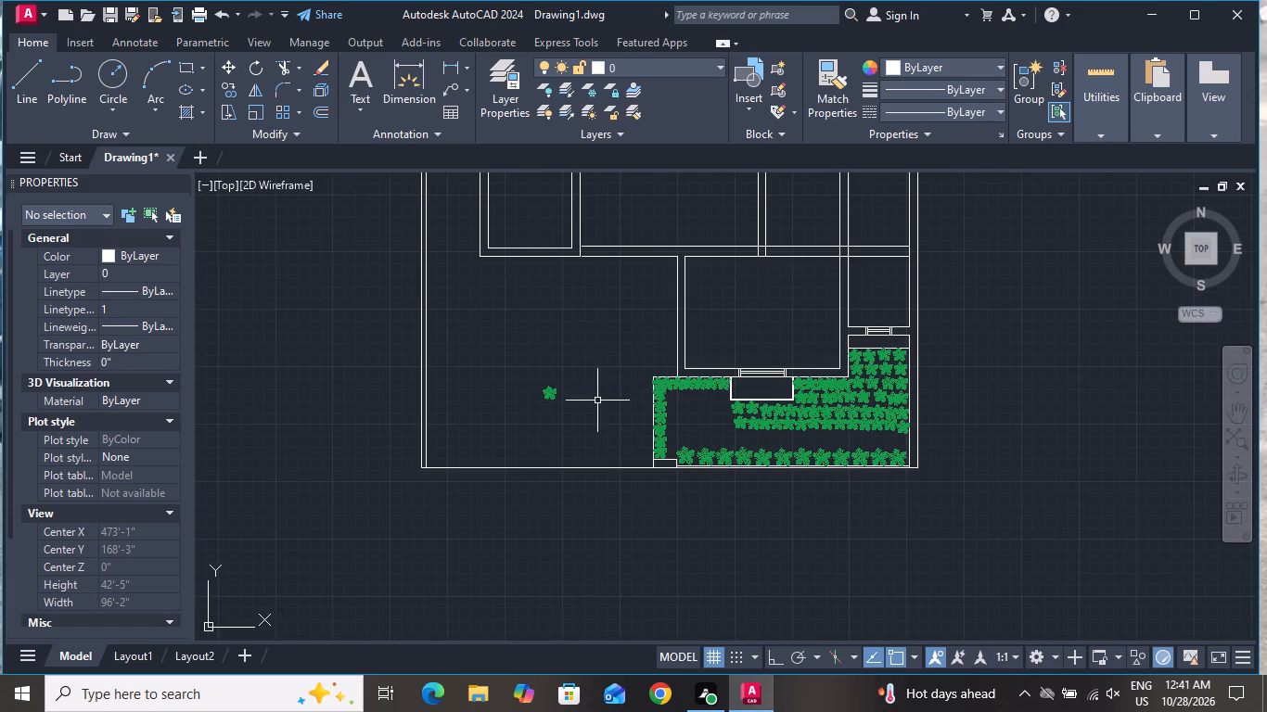
scroll(550, 400, "up", 1)
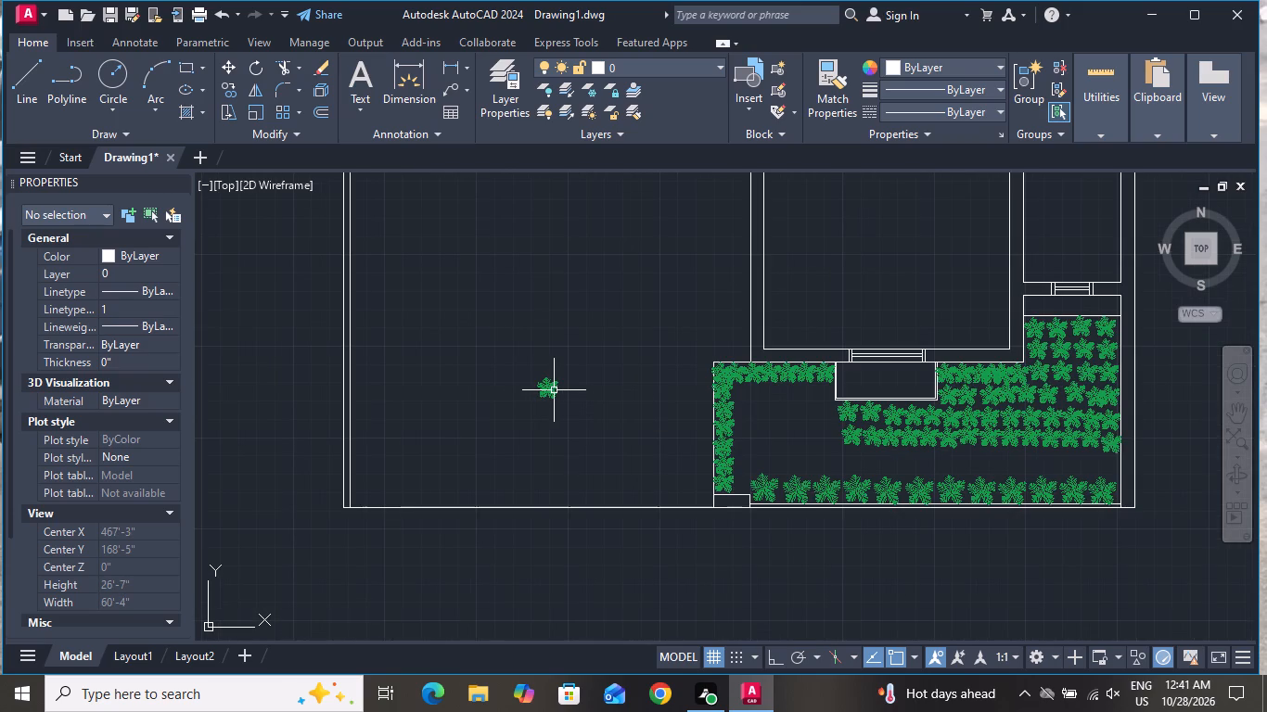
scroll(550, 390, "down", 1)
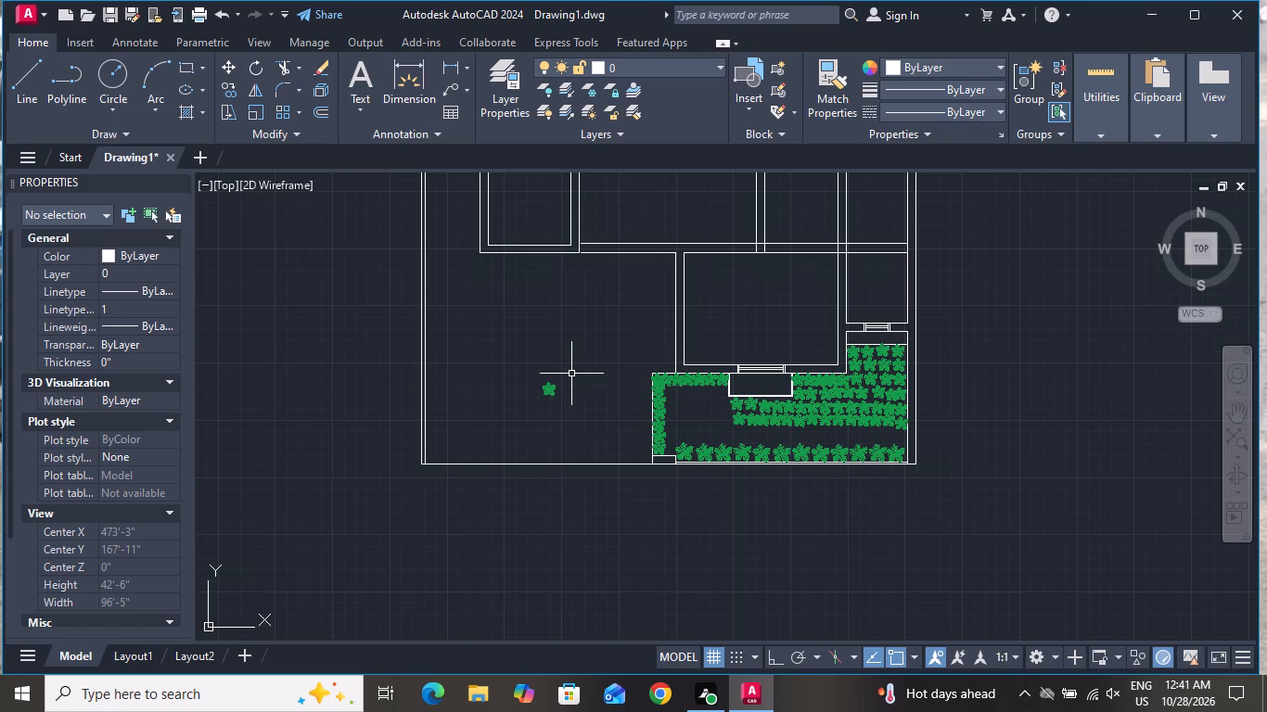
scroll(571, 374, "down", 2)
scroll(675, 141, "up", 1)
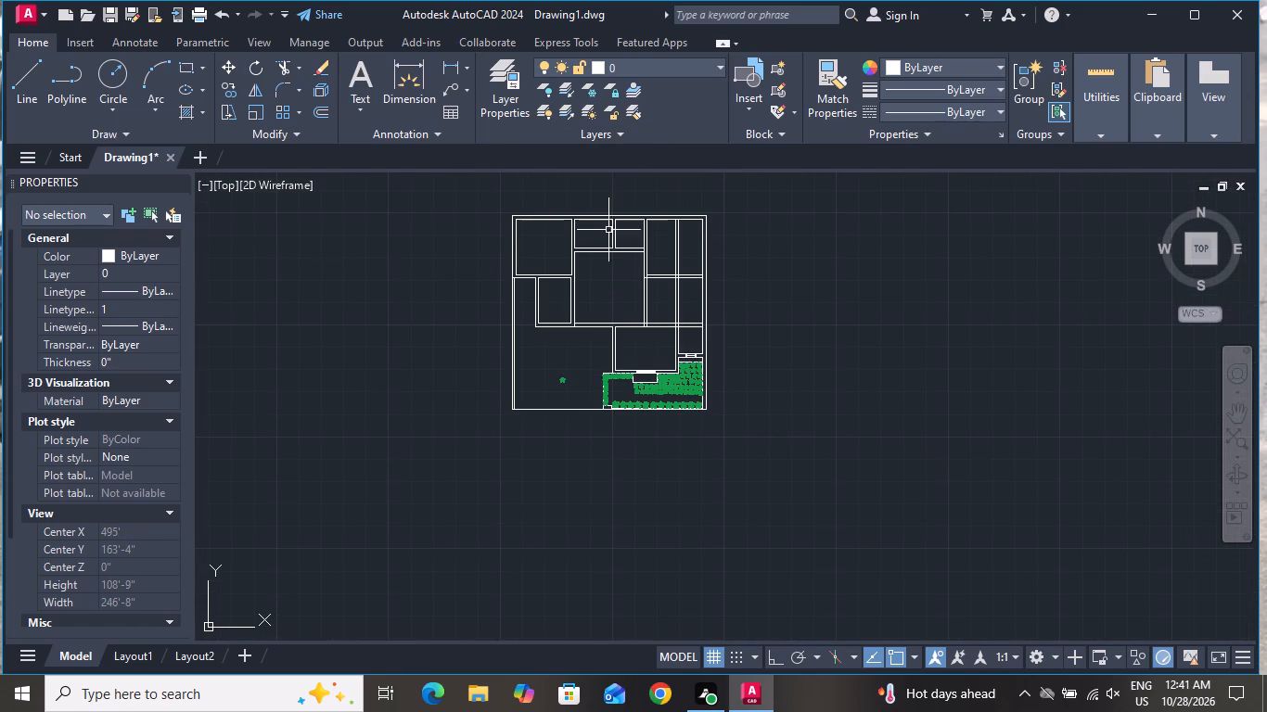
scroll(612, 226, "up", 3)
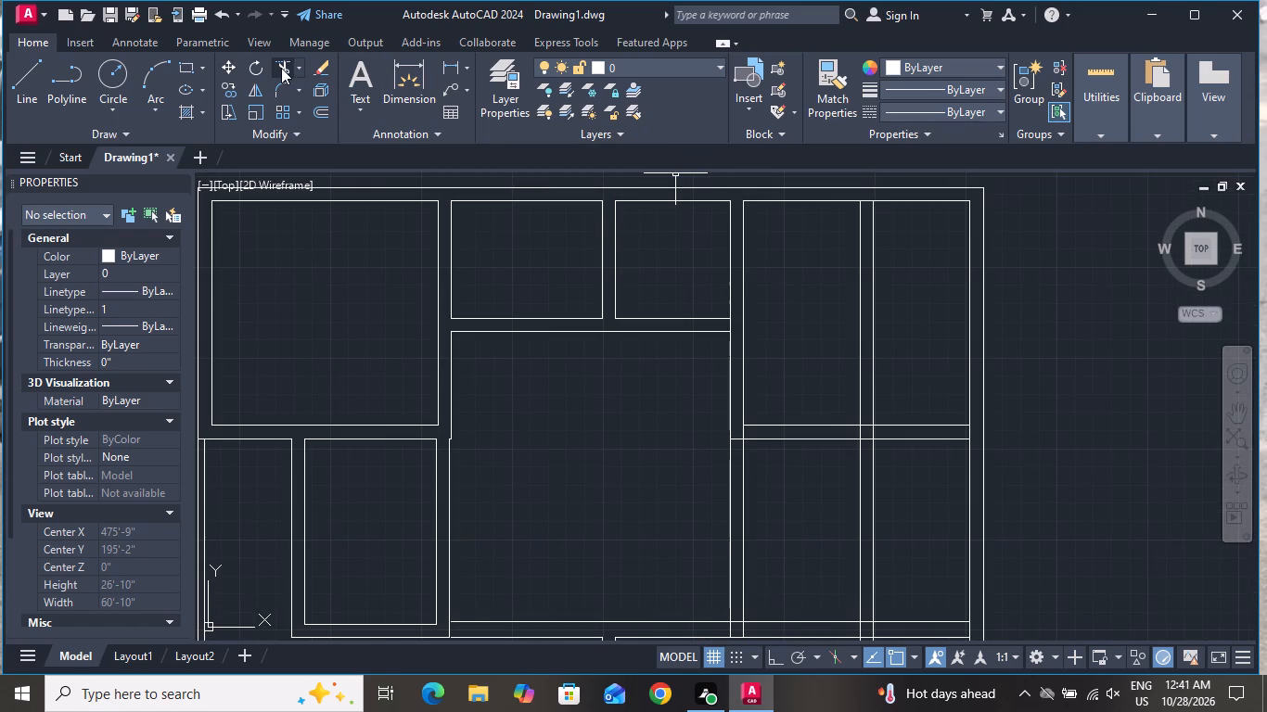
left_click(282, 67)
scroll(718, 323, "up", 2)
left_click(742, 334)
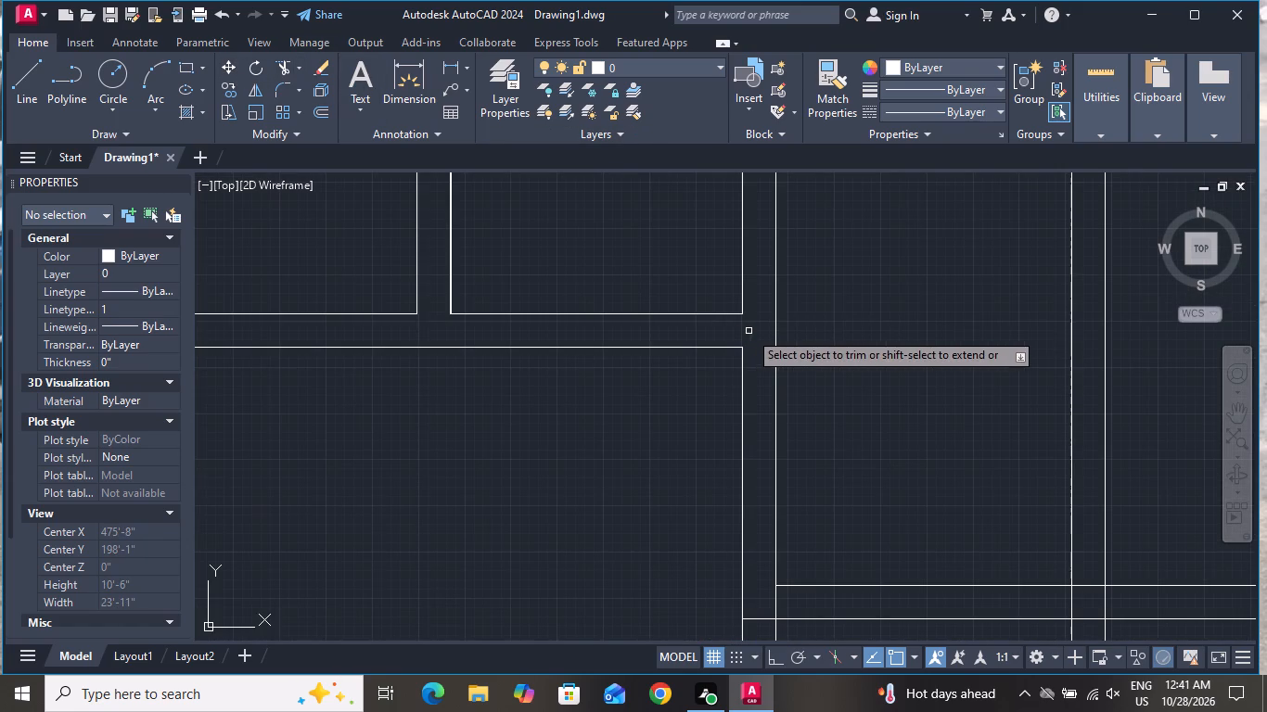
right_click(809, 324)
left_click(866, 358)
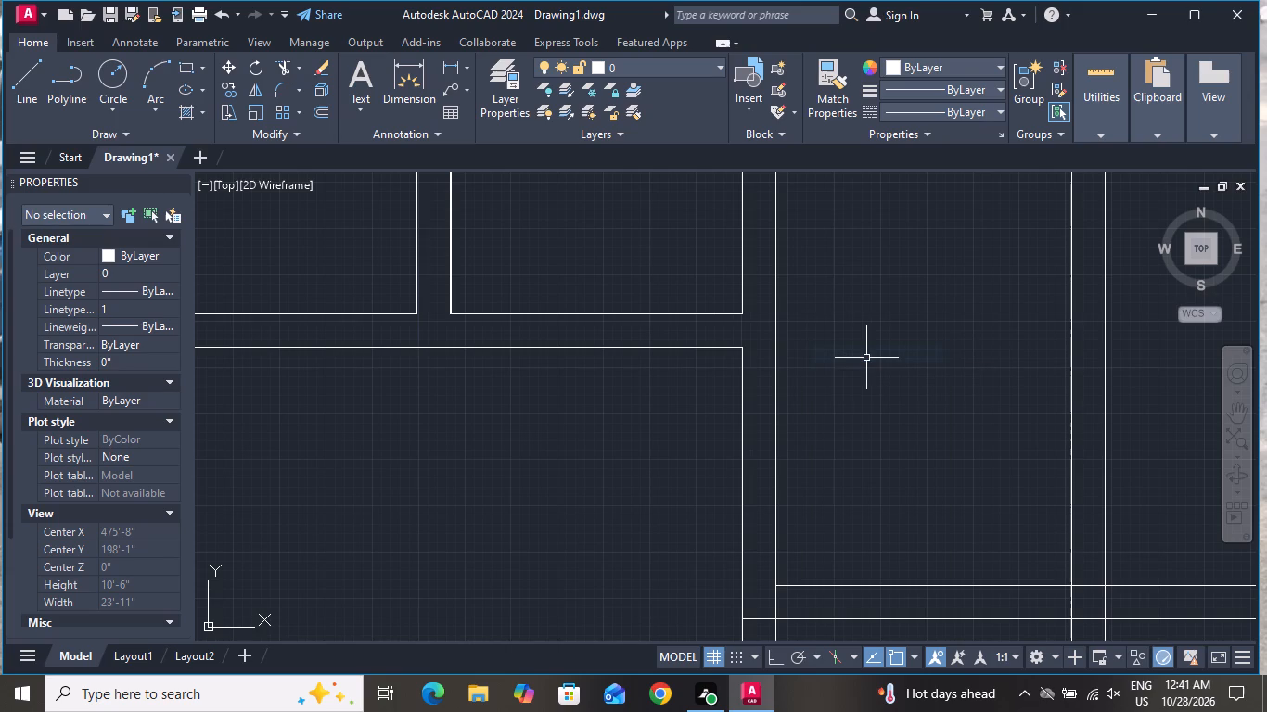
Draw a short line straight across the wall at the midpoint of the eastern small north room's east side.
scroll(867, 373, "down", 1)
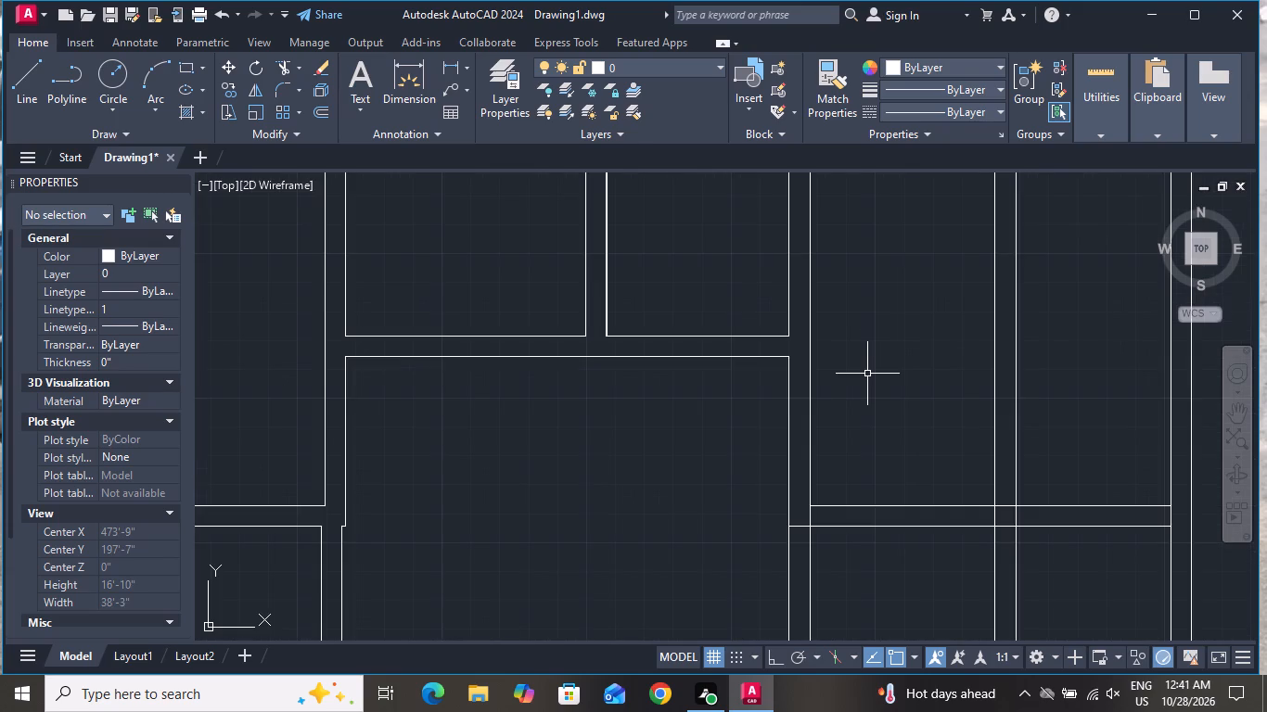
scroll(865, 410, "down", 1)
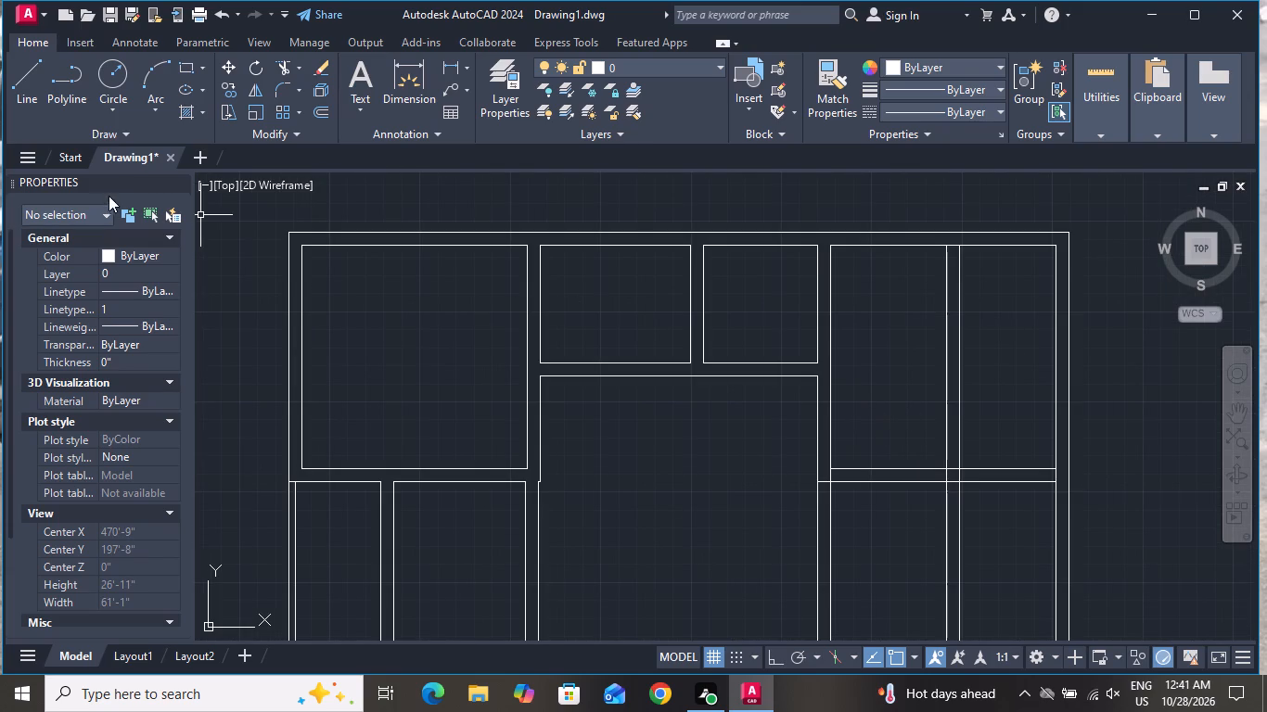
left_click(25, 83)
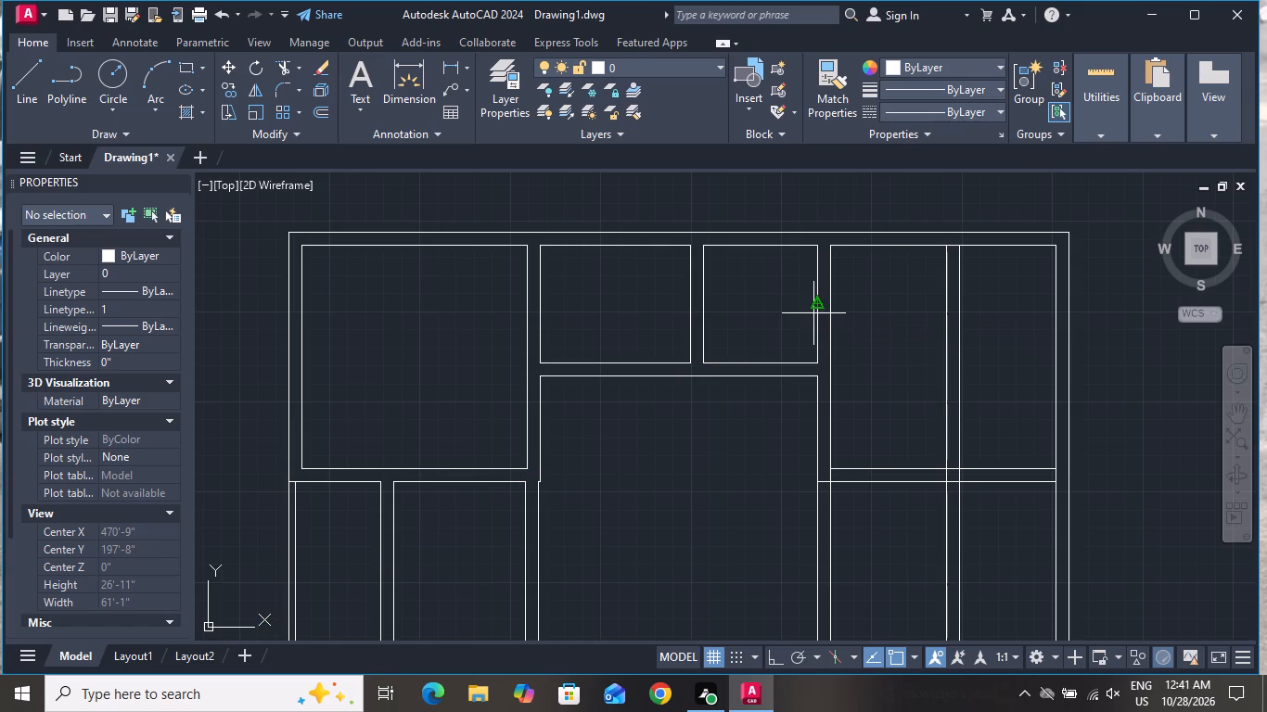
scroll(813, 313, "up", 2)
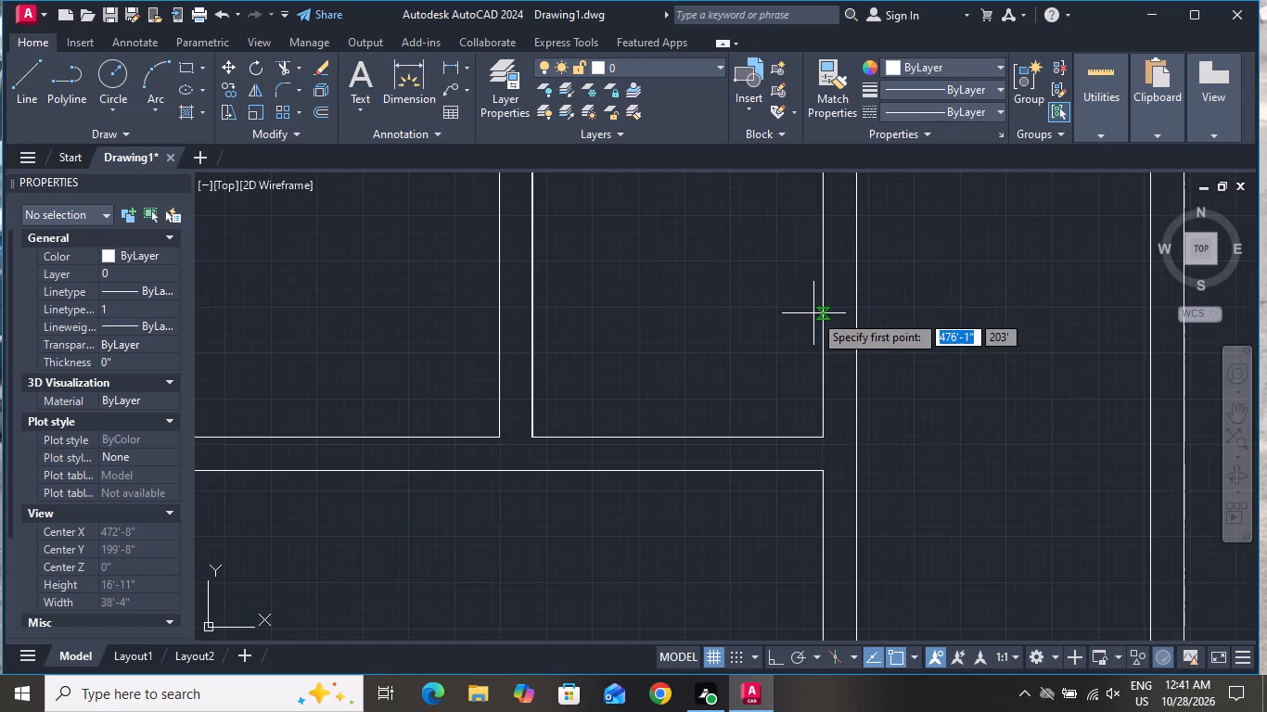
left_click(823, 286)
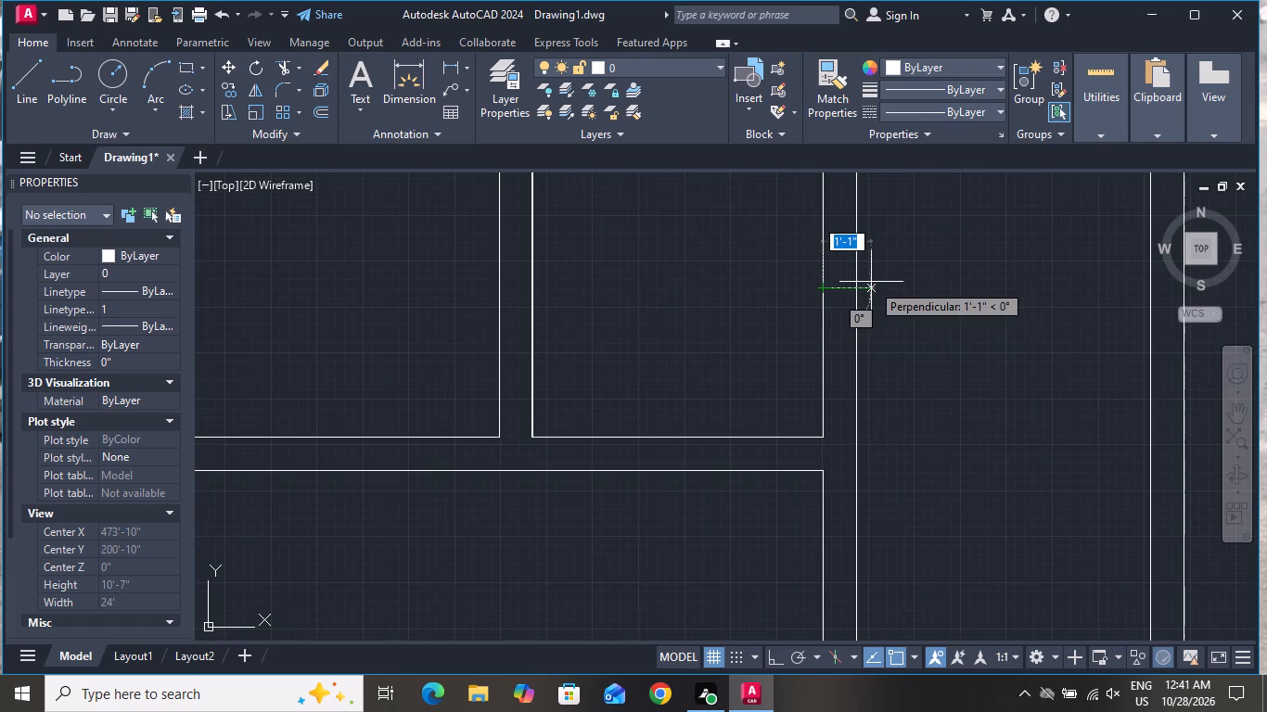
left_click(853, 286)
right_click(855, 286)
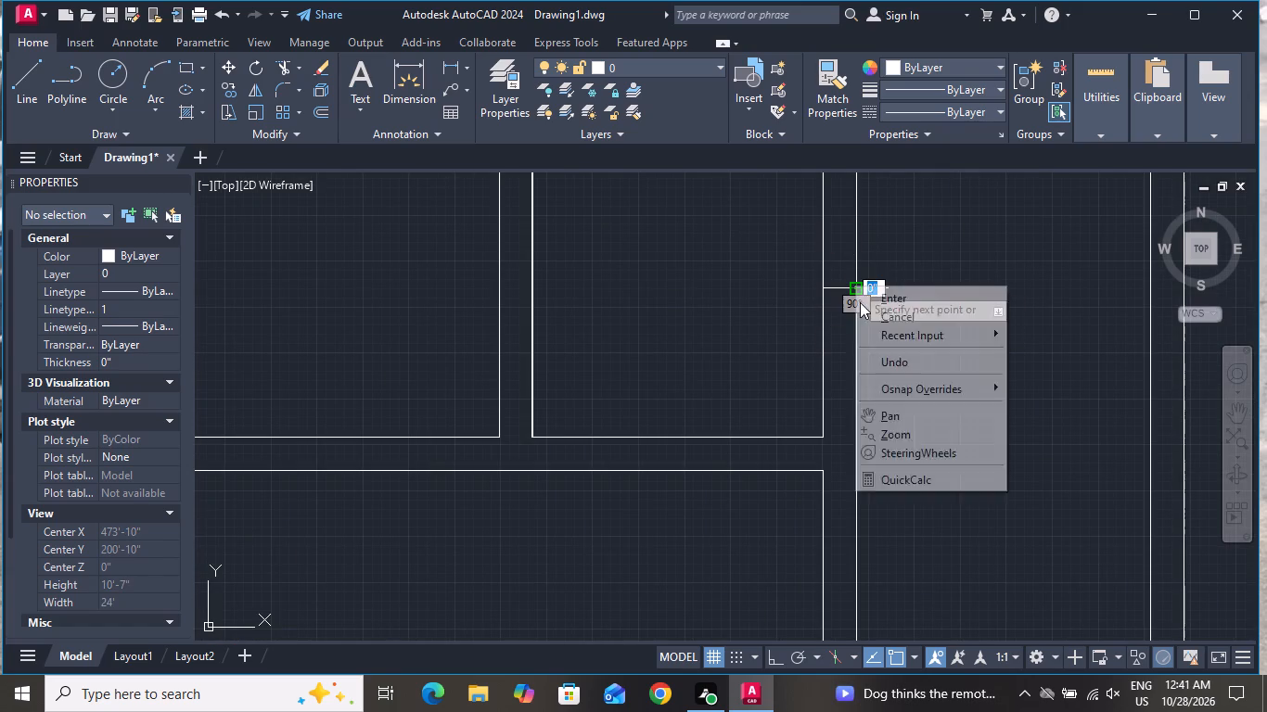
left_click(870, 320)
Offset the short line across the wall by 2' to both the north and the south.
type("O")
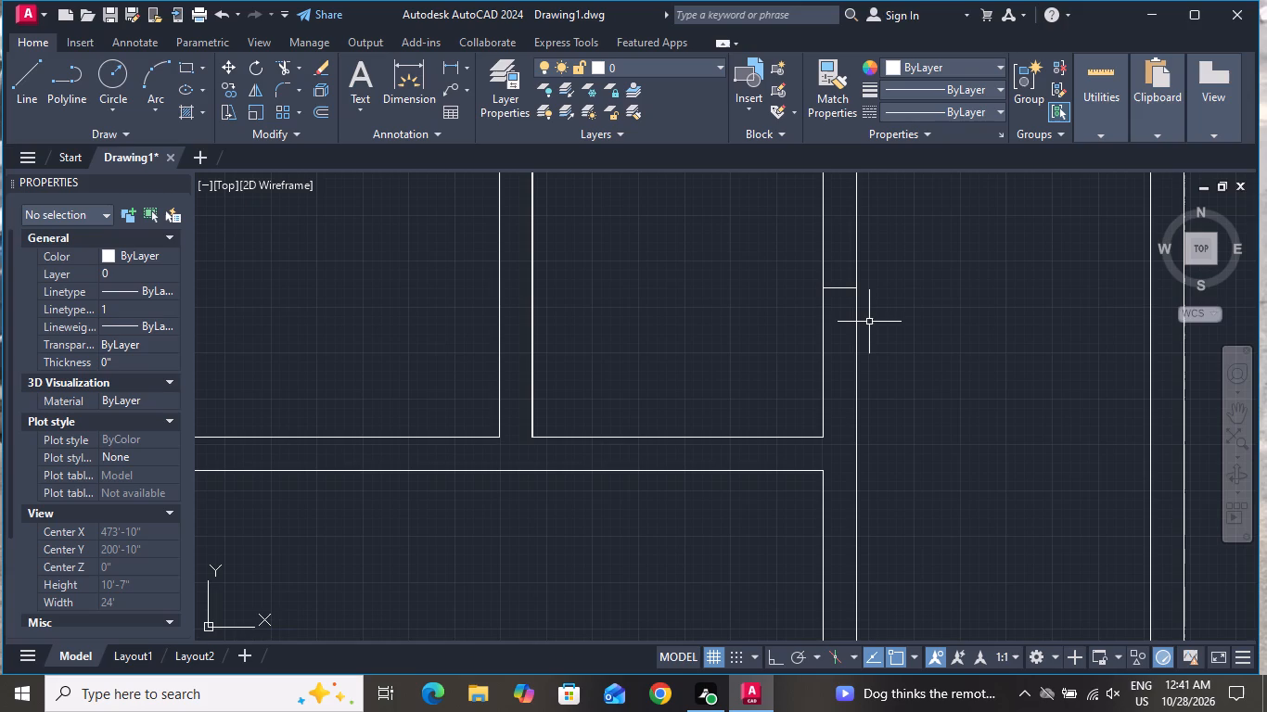
key("space")
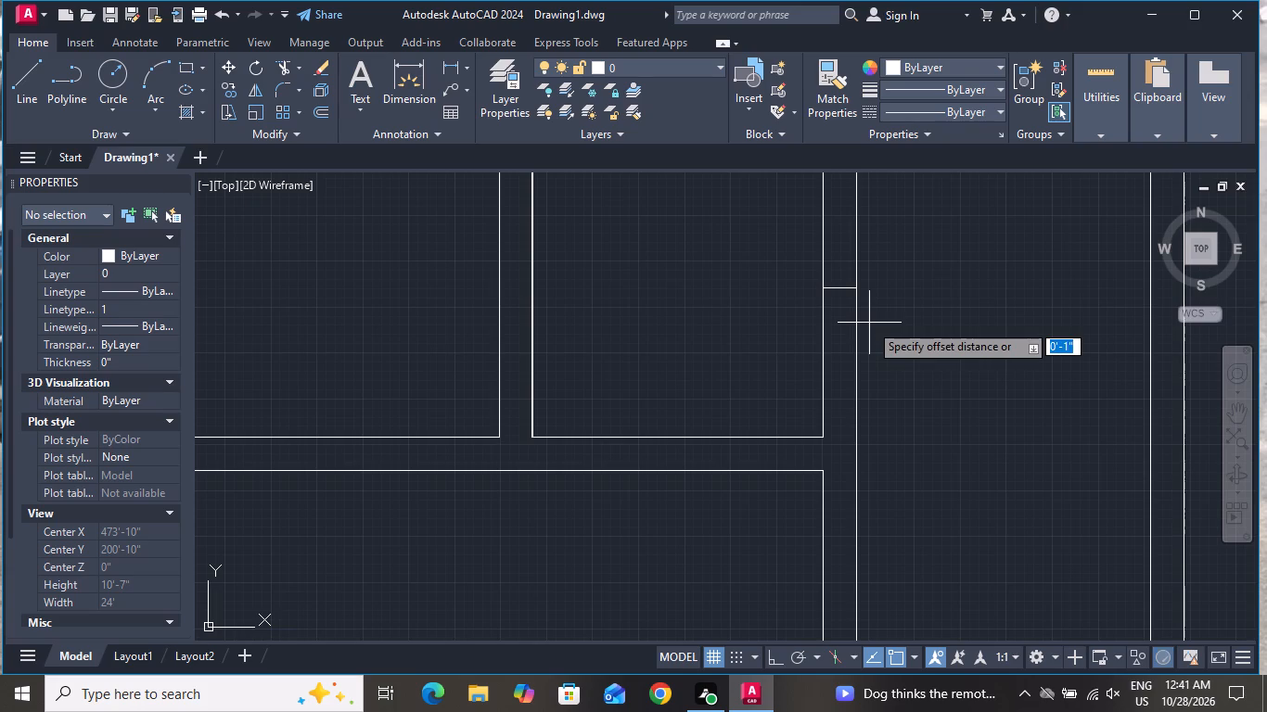
scroll(884, 334, "down", 1)
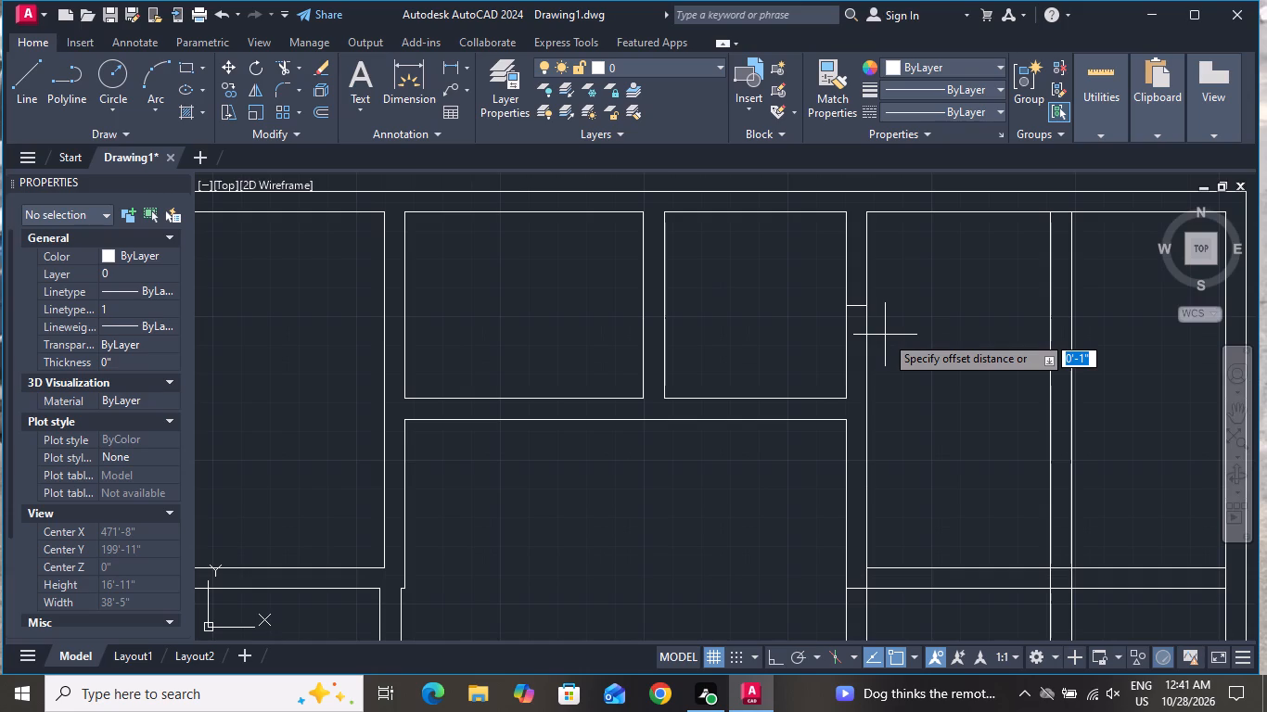
key("2")
key("apostrophe")
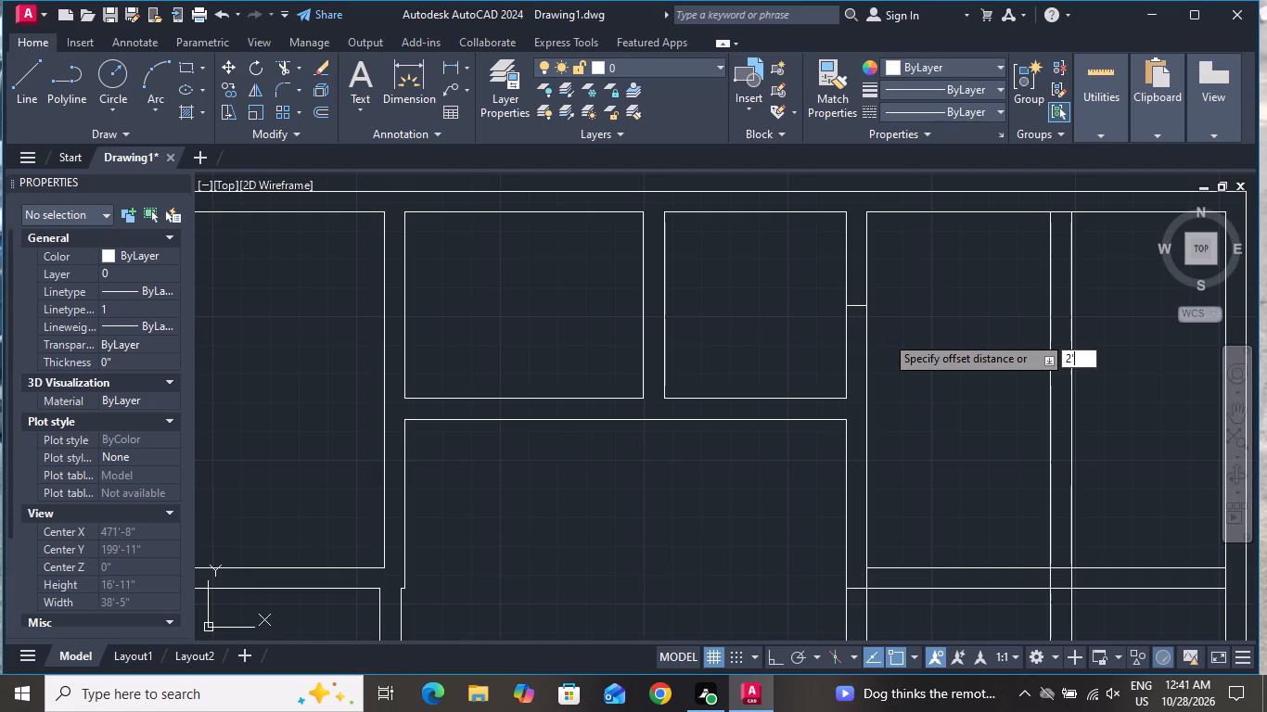
key("Return")
scroll(852, 304, "up", 1)
left_click(853, 304)
left_click(858, 281)
left_click(857, 304)
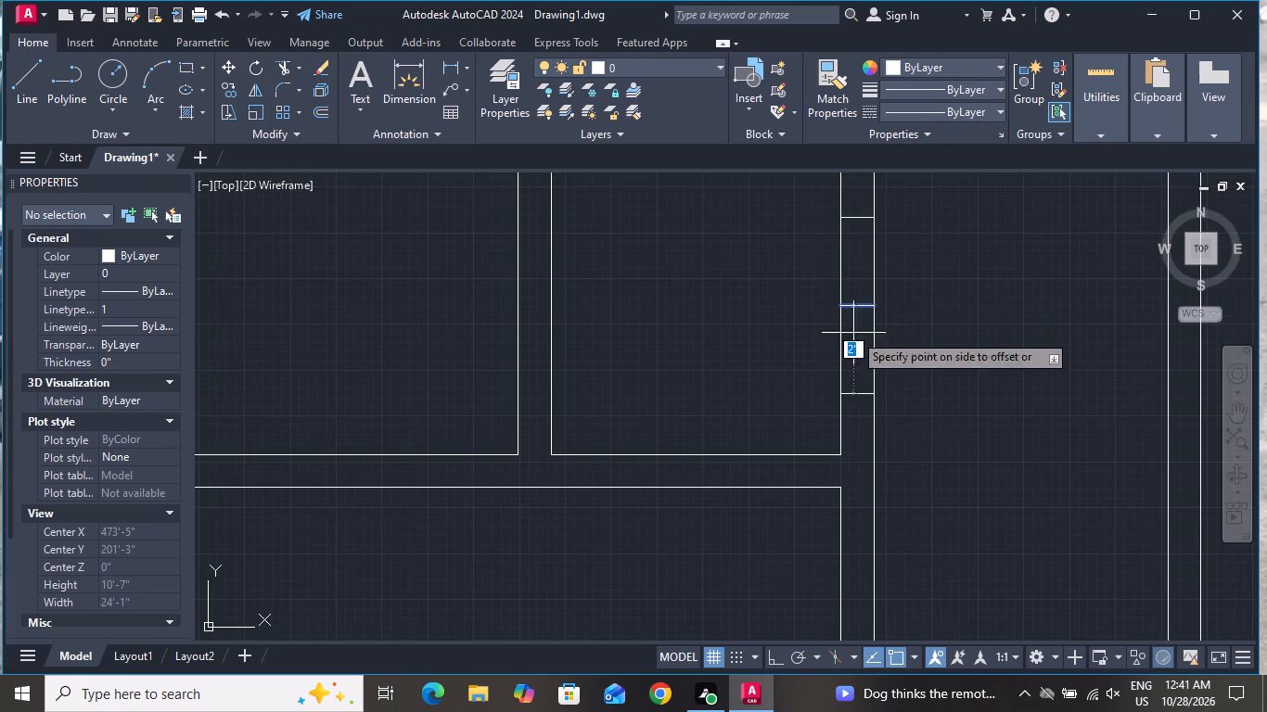
left_click(861, 396)
right_click(921, 321)
left_click(943, 352)
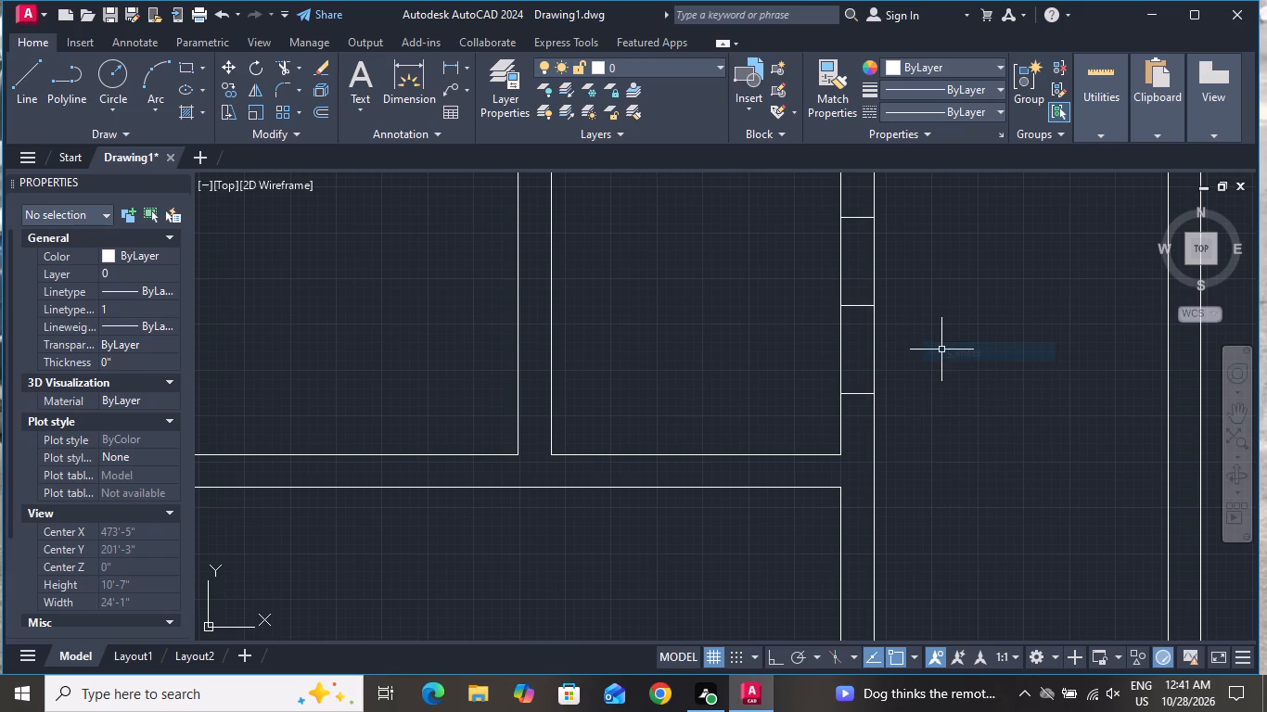
Offset the two outer window lines 2" outward, the lower one south and the upper one north.
type("O")
key("space")
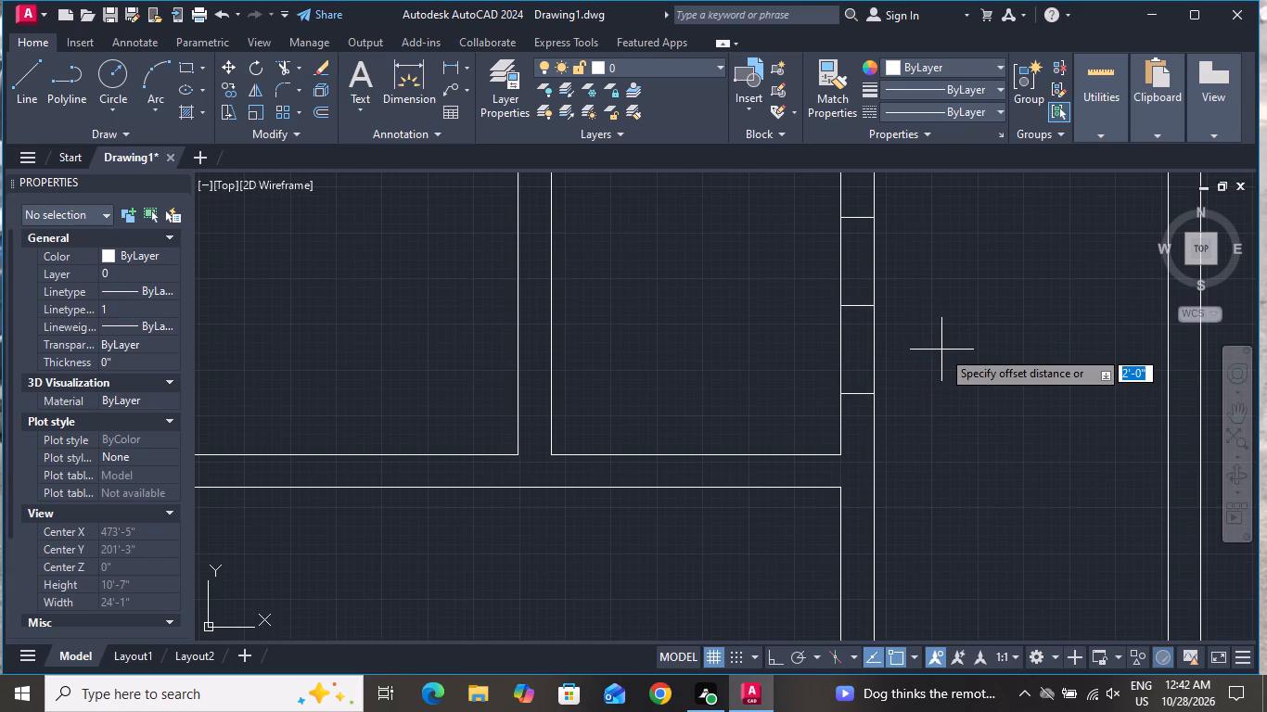
key("2")
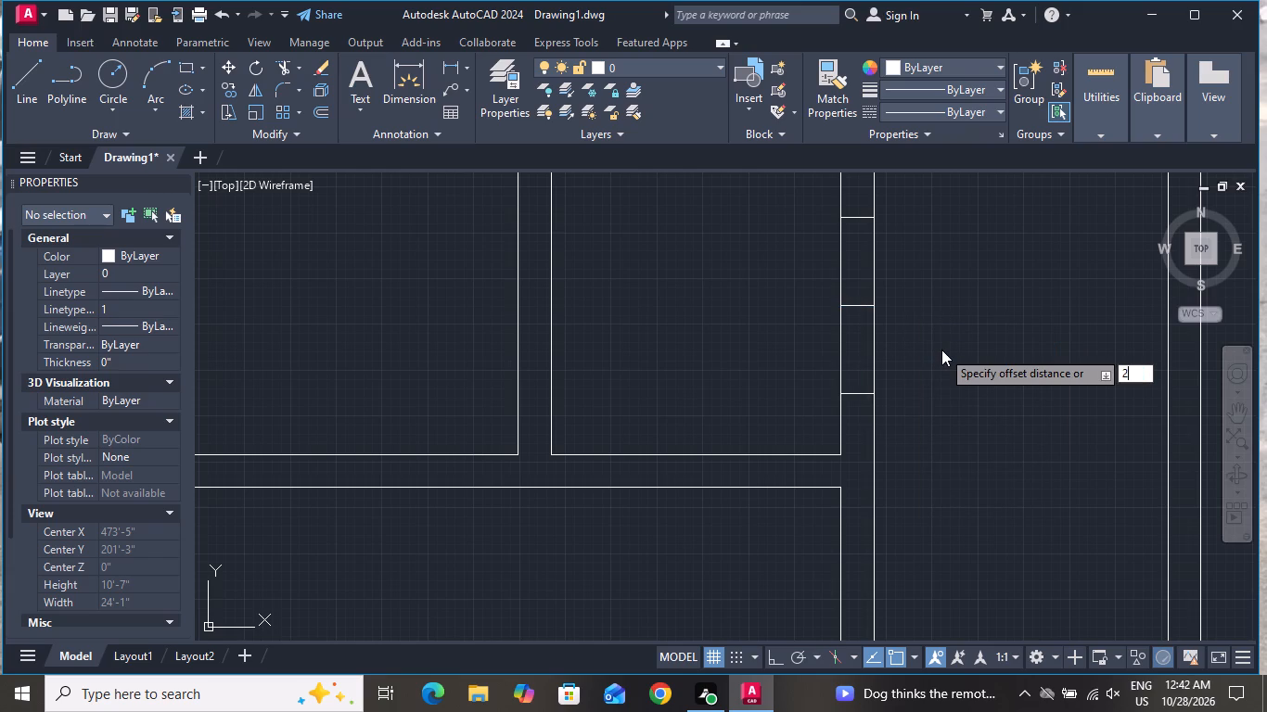
key("shift+quotedbl")
key("Return")
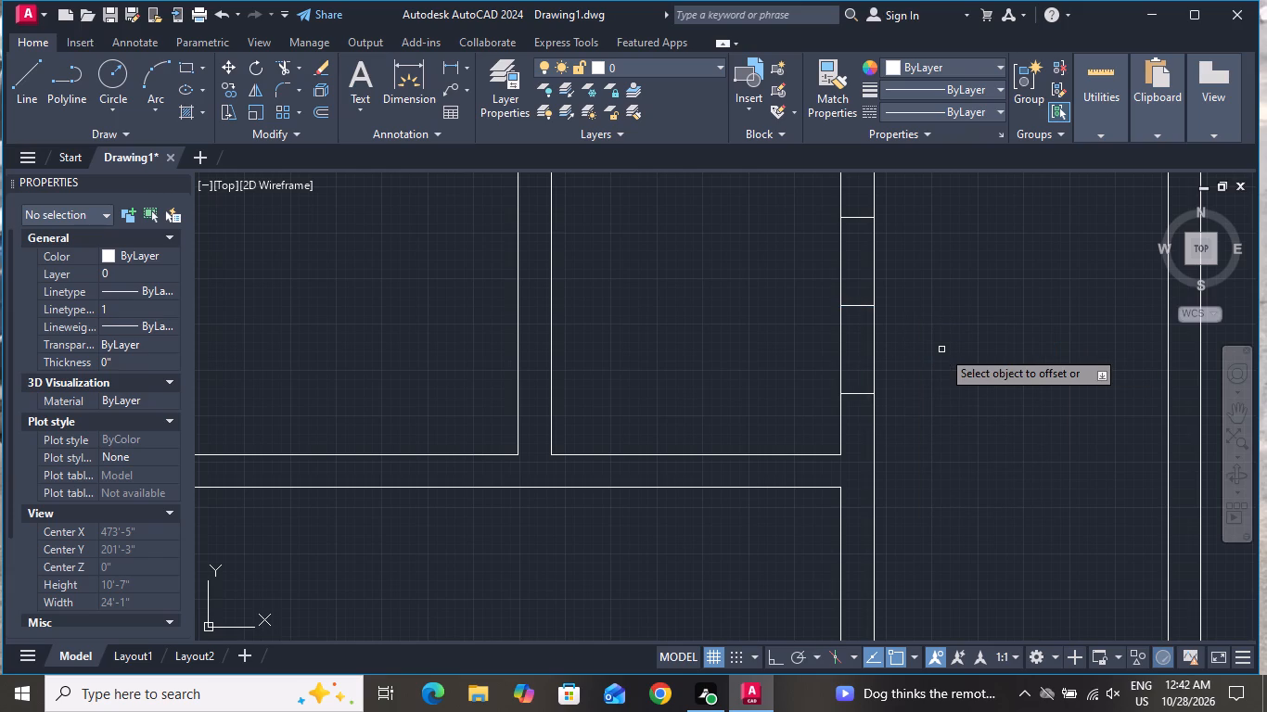
scroll(869, 394, "up", 1)
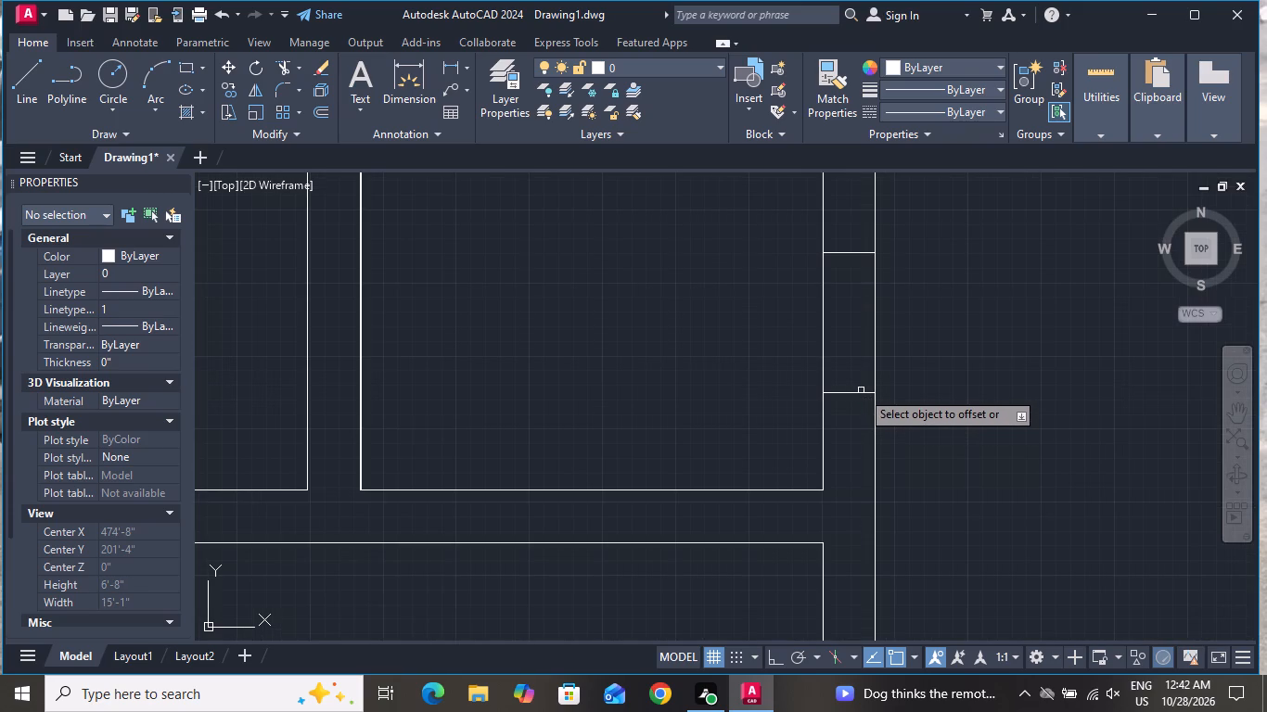
left_click(861, 393)
left_click(861, 426)
scroll(902, 426, "down", 2)
scroll(864, 287, "up", 1)
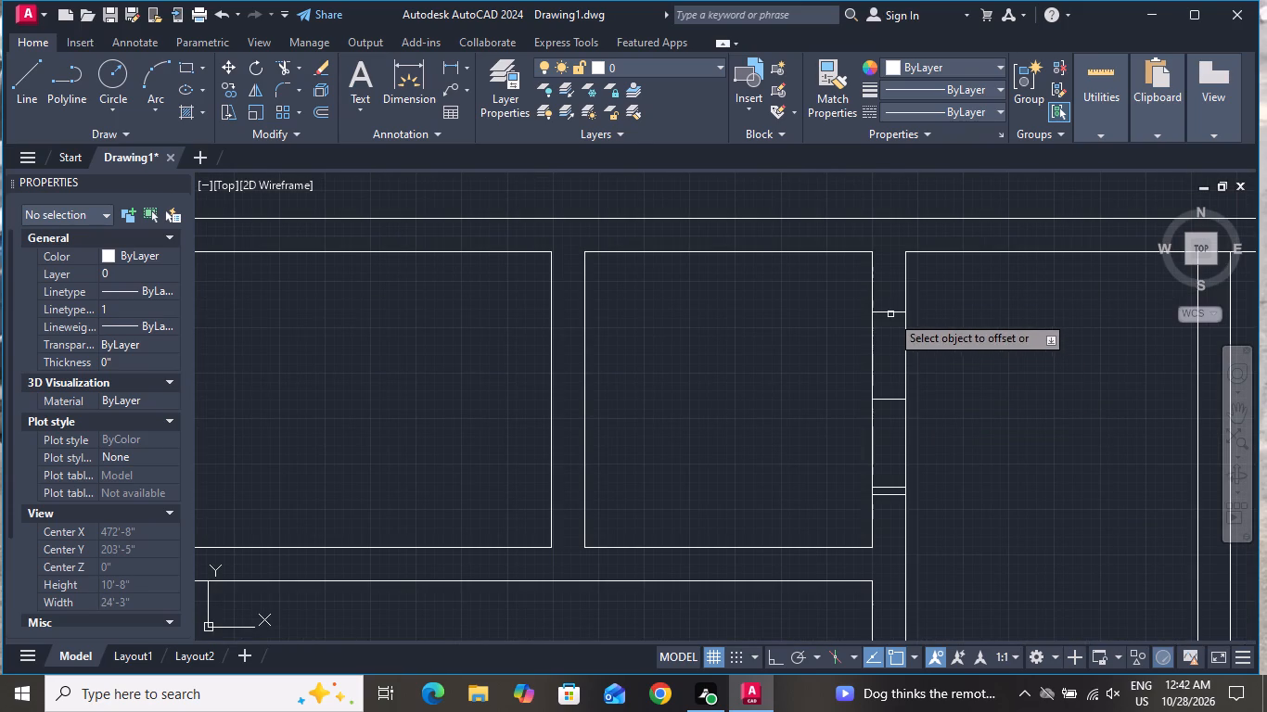
left_click(890, 314)
left_click(890, 302)
right_click(920, 331)
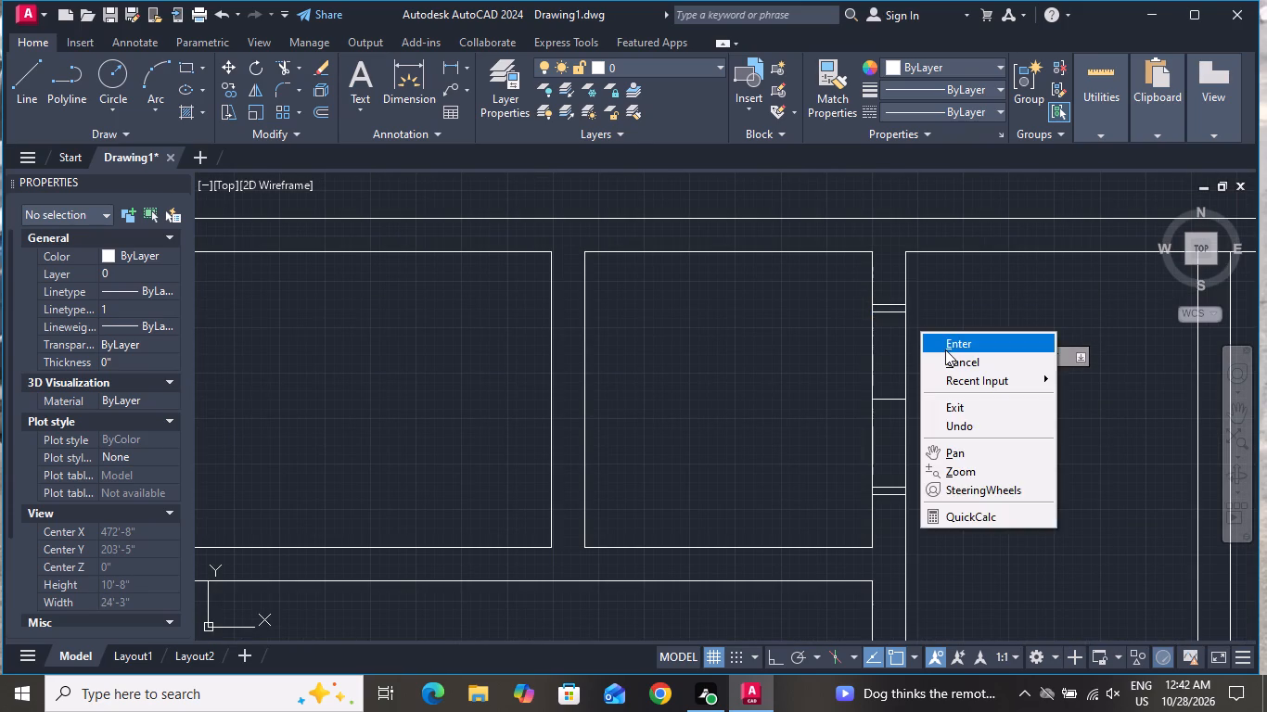
left_click(945, 350)
With Ortho on, draw the window's centre line from the midpoint of the north inner end line to the south inner end line.
left_click(29, 75)
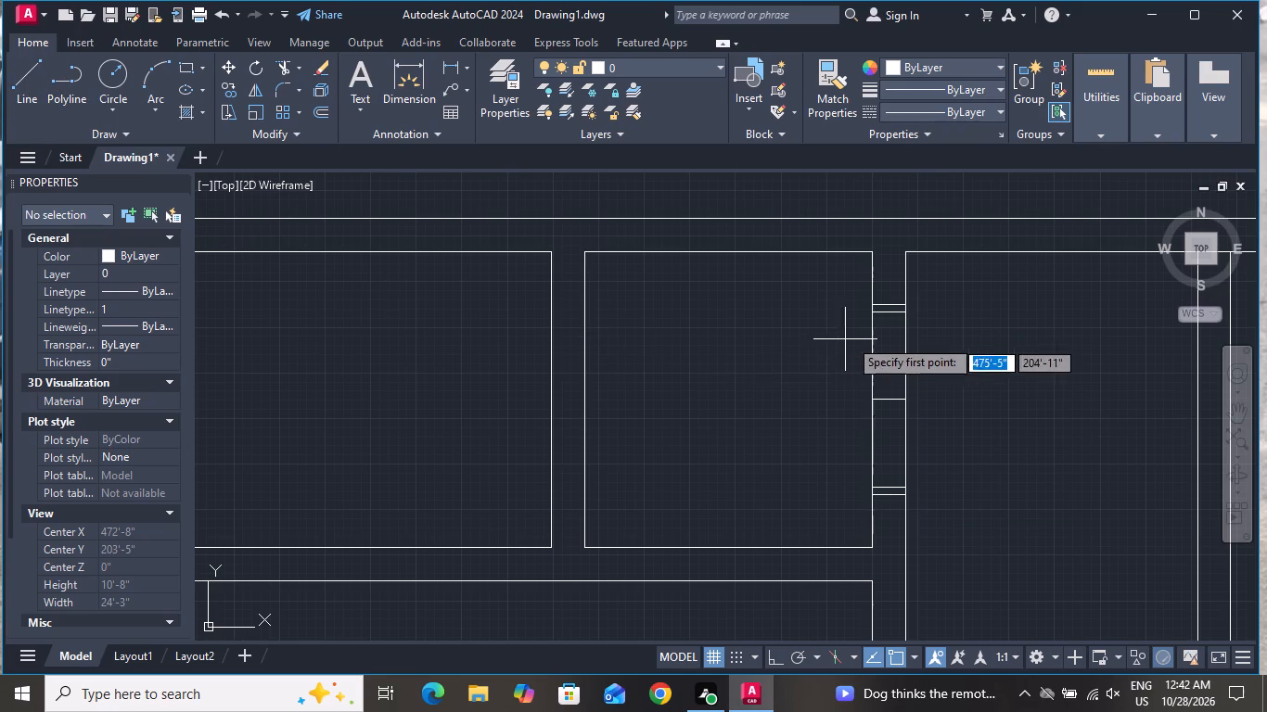
scroll(862, 337, "up", 3)
left_click(936, 248)
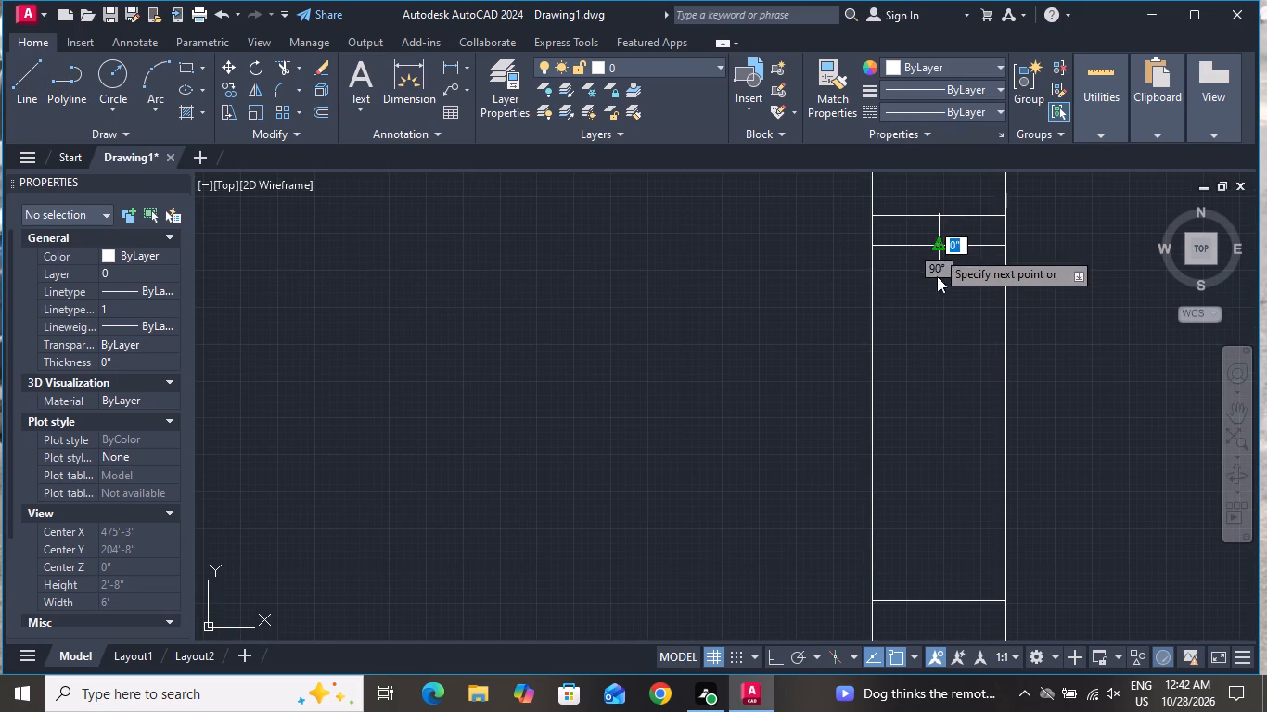
scroll(929, 575, "down", 3)
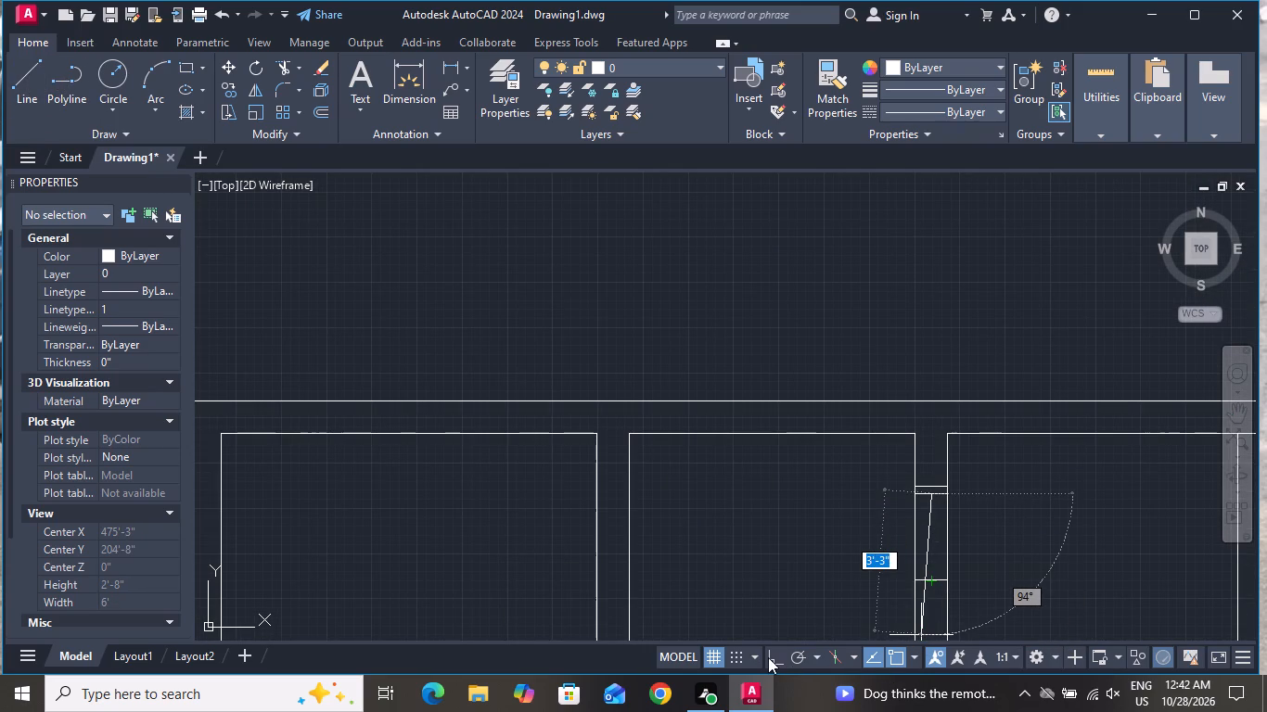
left_click(768, 657)
scroll(924, 518, "down", 2)
scroll(921, 578, "up", 5)
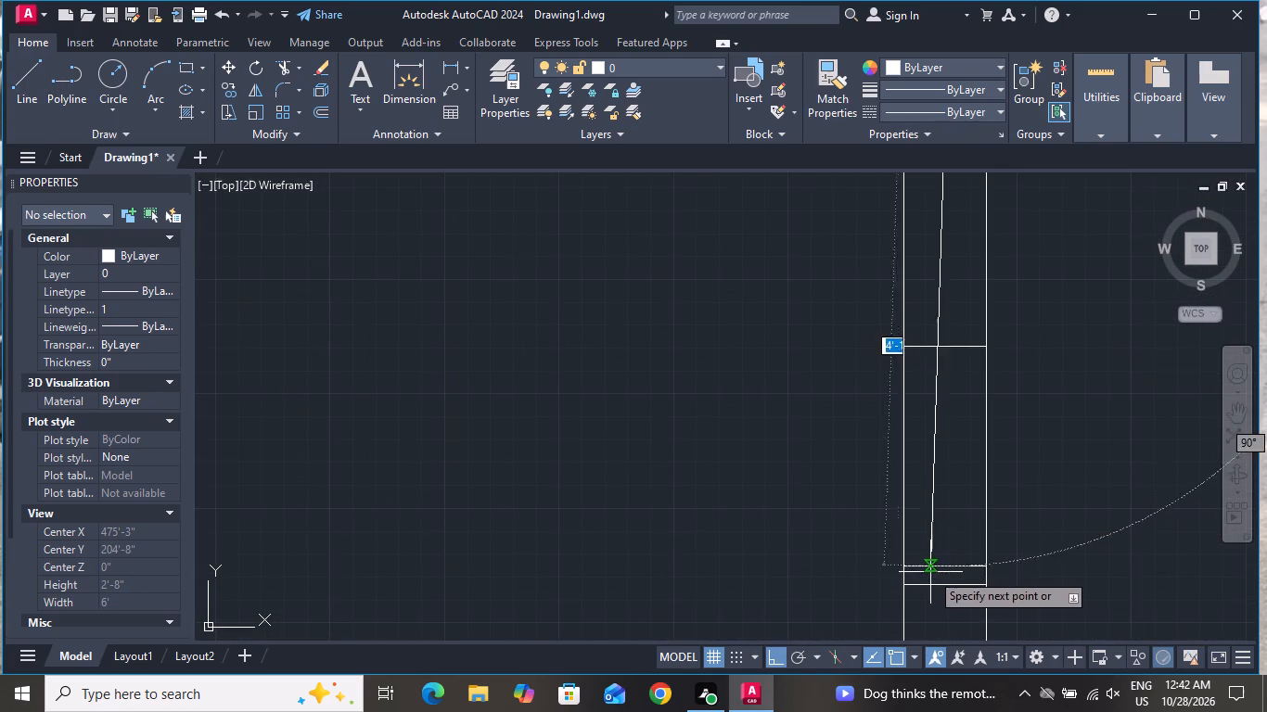
left_click(952, 566)
right_click(952, 566)
left_click(1012, 391)
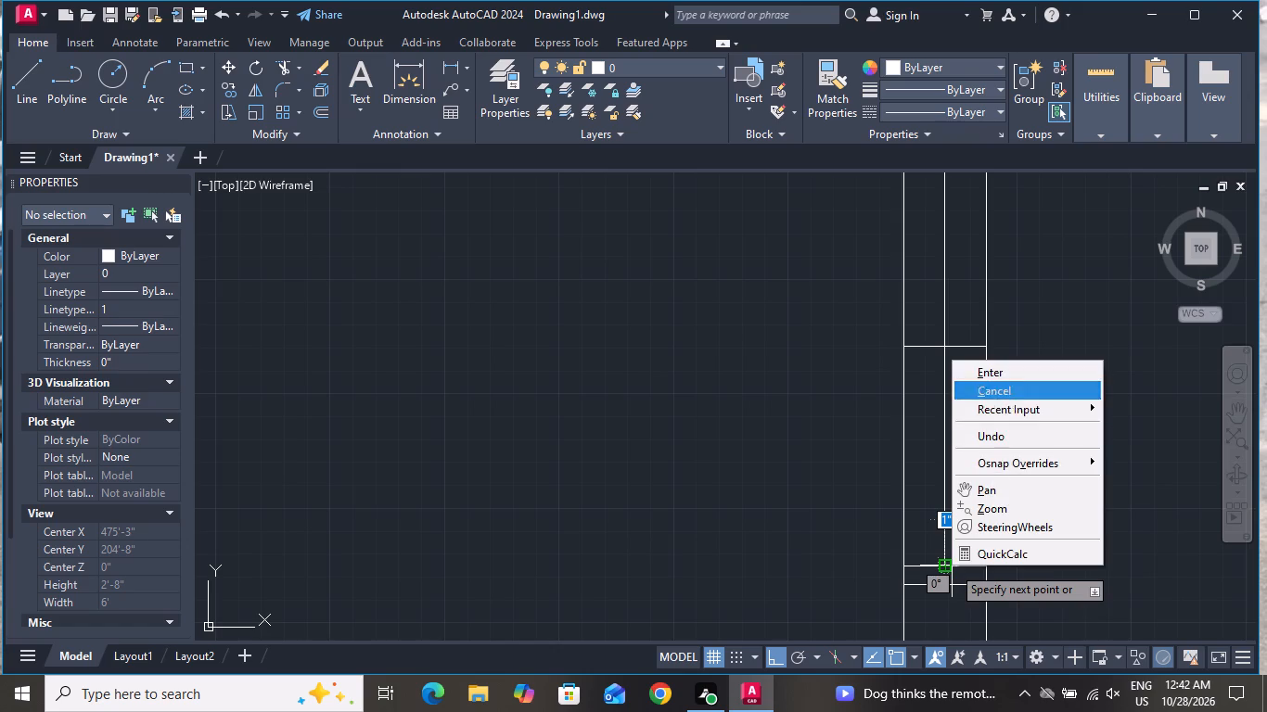
Offset the window's vertical centre line by 1" to both the east and the west.
scroll(1015, 433, "down", 2)
type("O")
key("space")
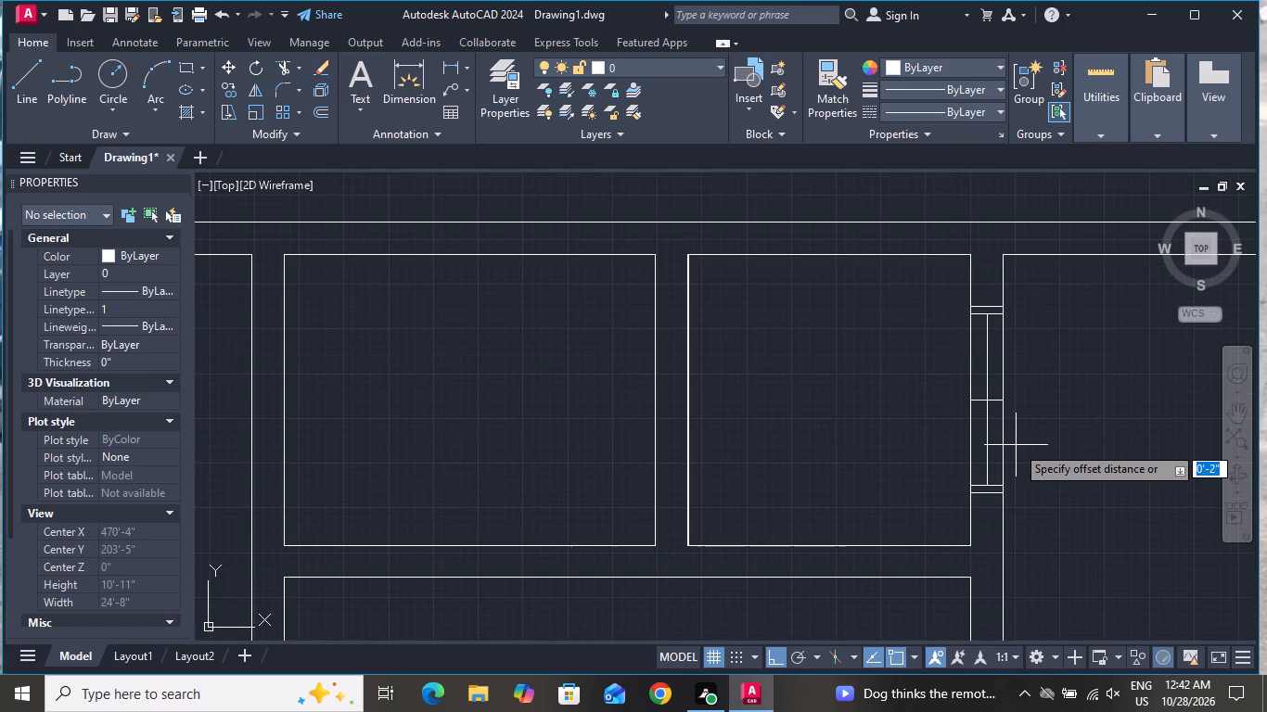
key("1")
key("shift+quotedbl")
key("Return")
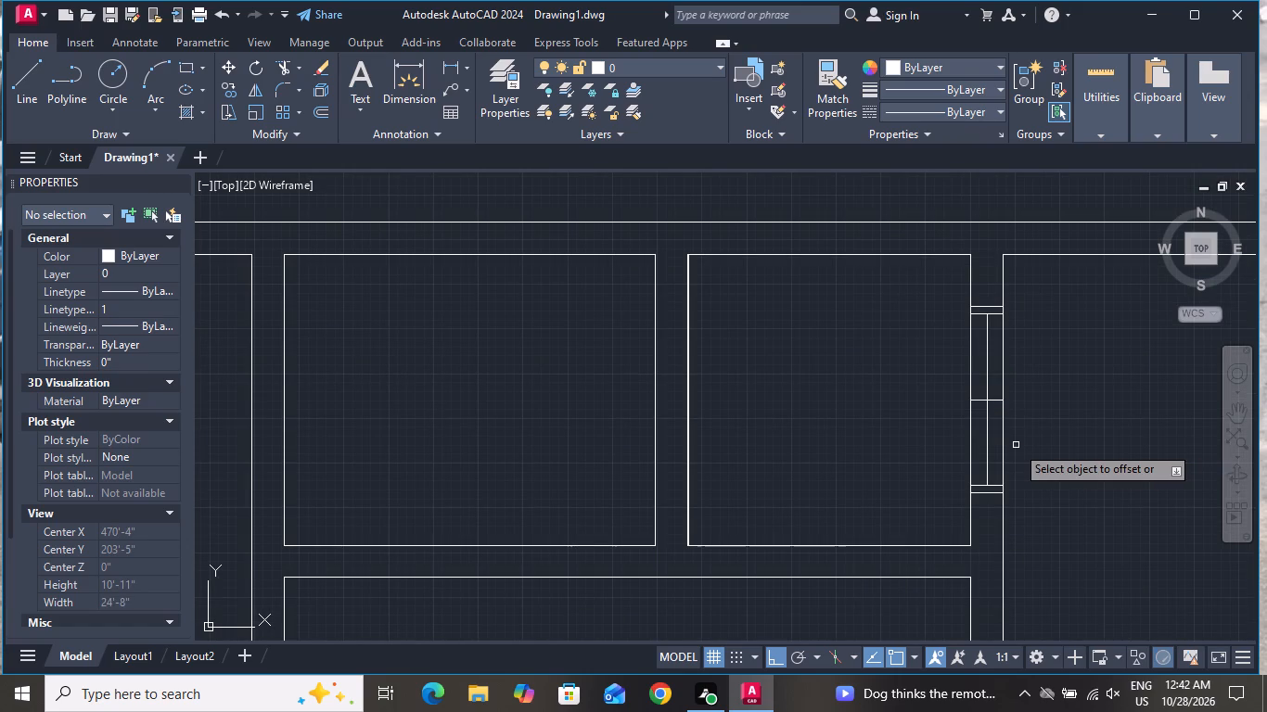
scroll(1008, 400, "up", 2)
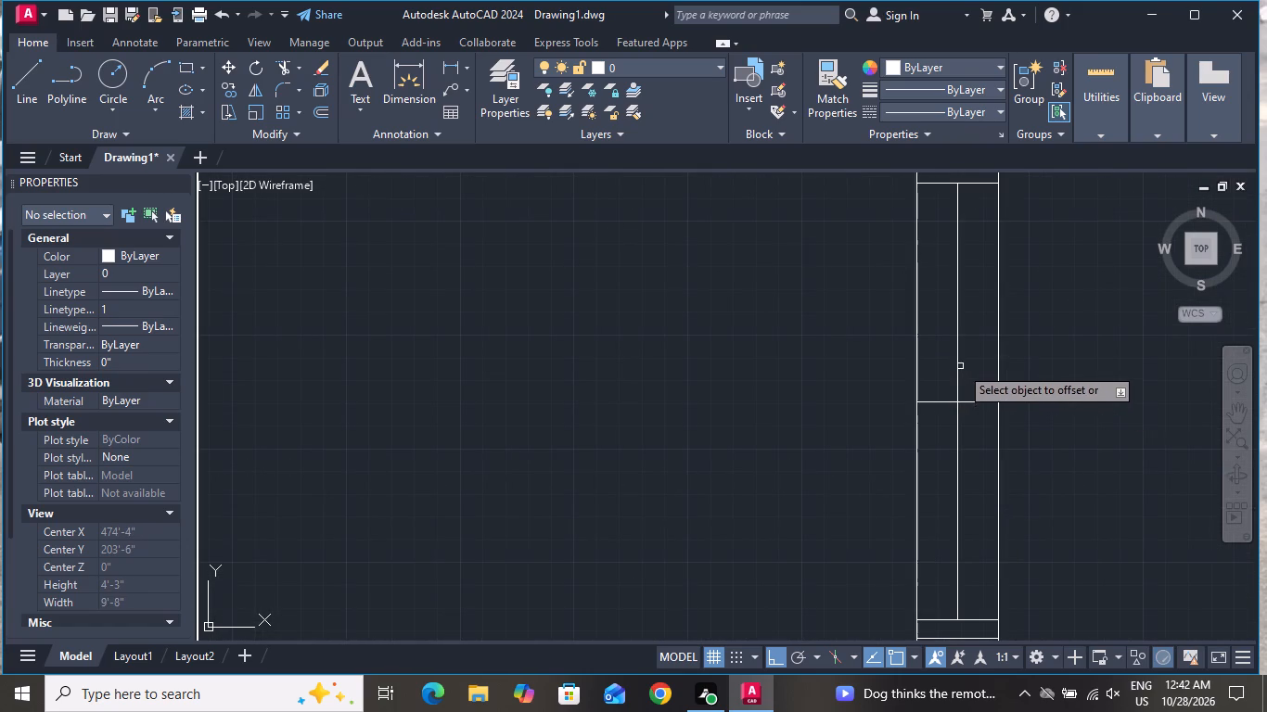
left_click(958, 365)
left_click(1001, 365)
scroll(943, 371, "up", 2)
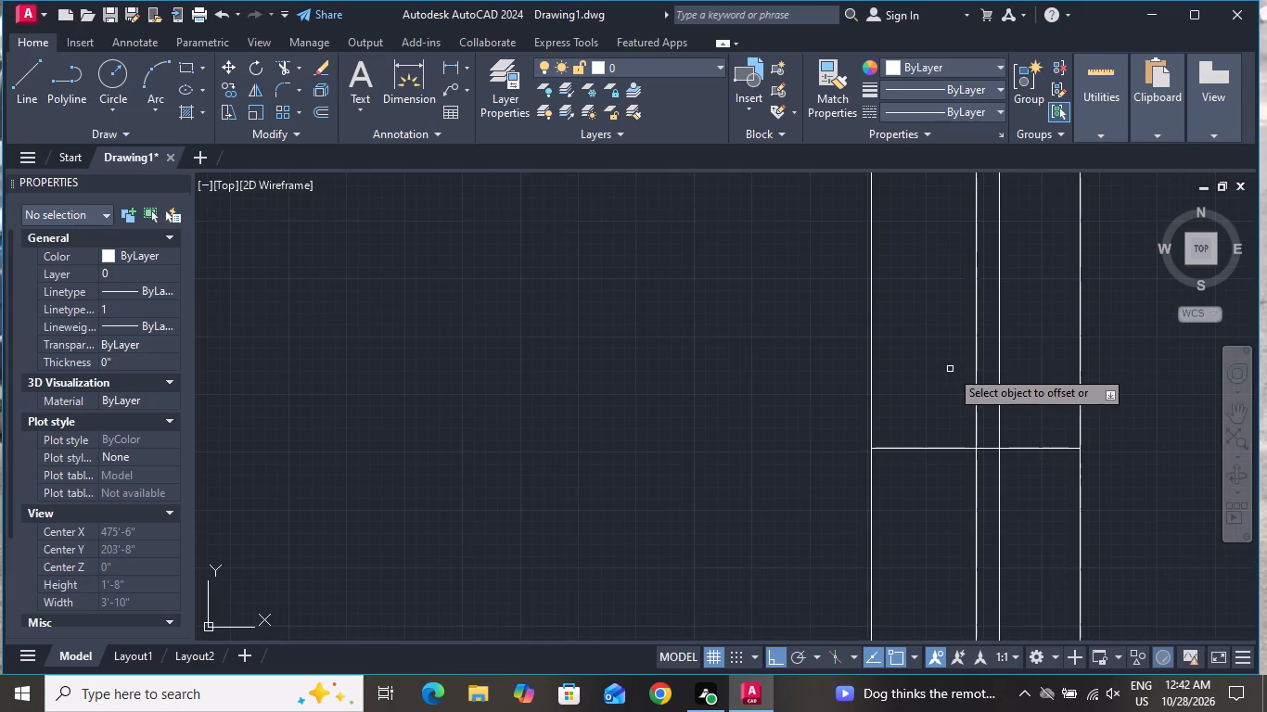
left_click(976, 364)
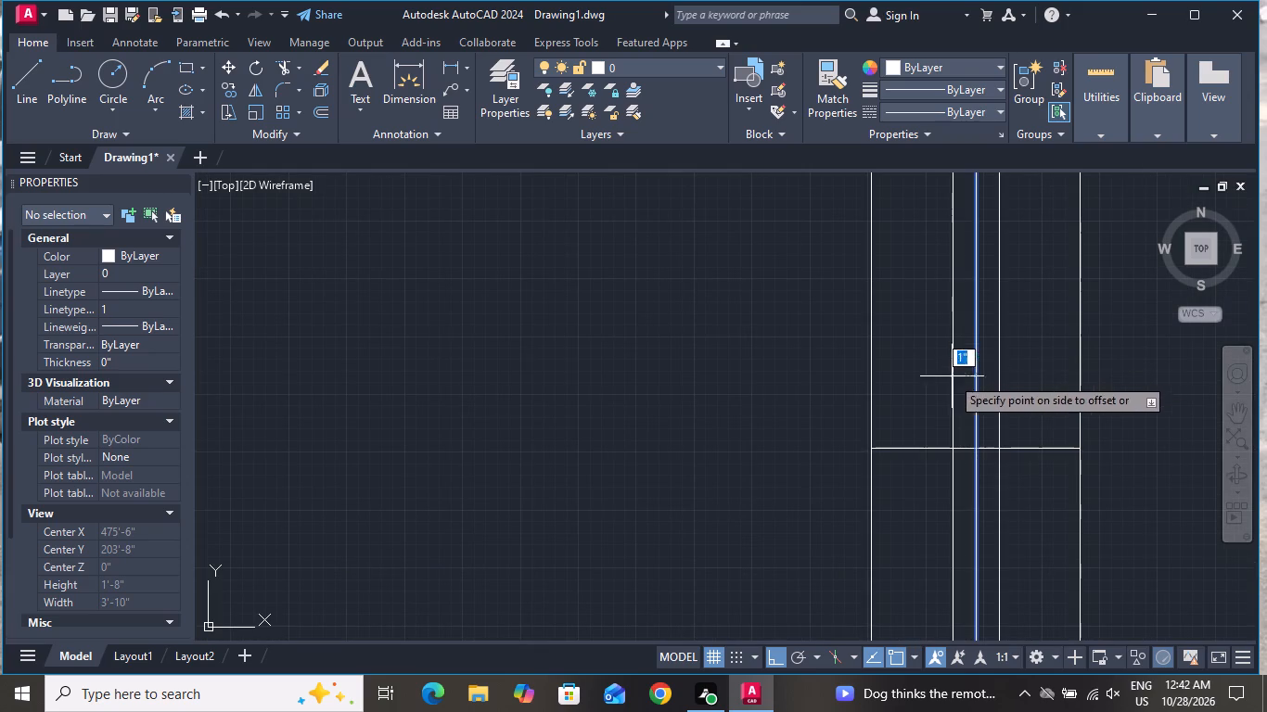
left_click(943, 381)
right_click(942, 380)
left_click(966, 406)
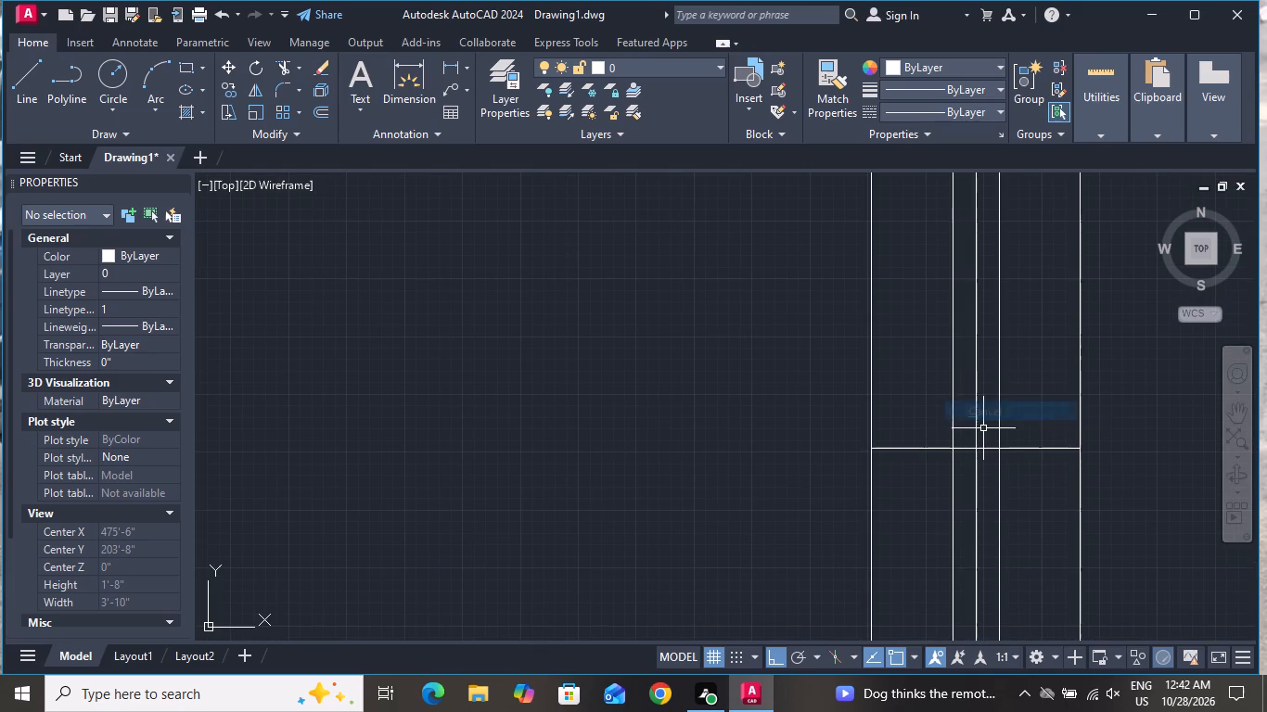
Select the window's original centre line together with the short line crossing the wall at the window's midpoint.
scroll(983, 429, "up", 1)
left_click(984, 429)
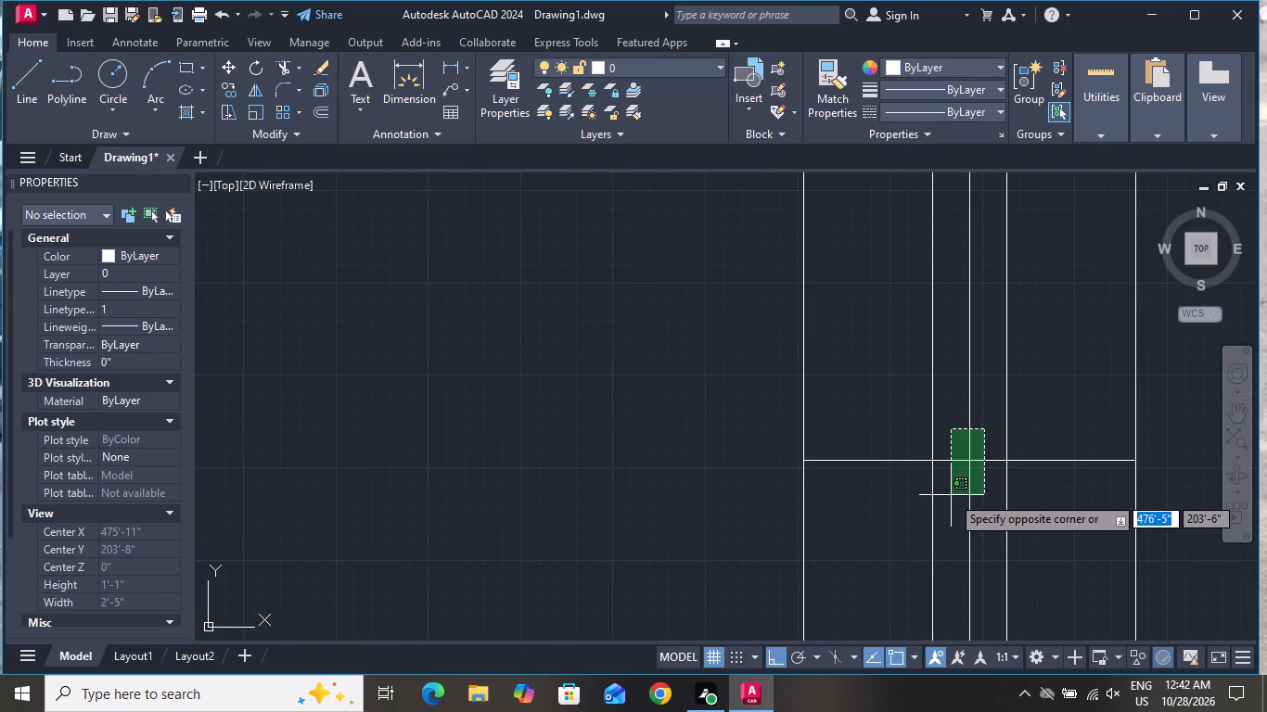
left_click(951, 497)
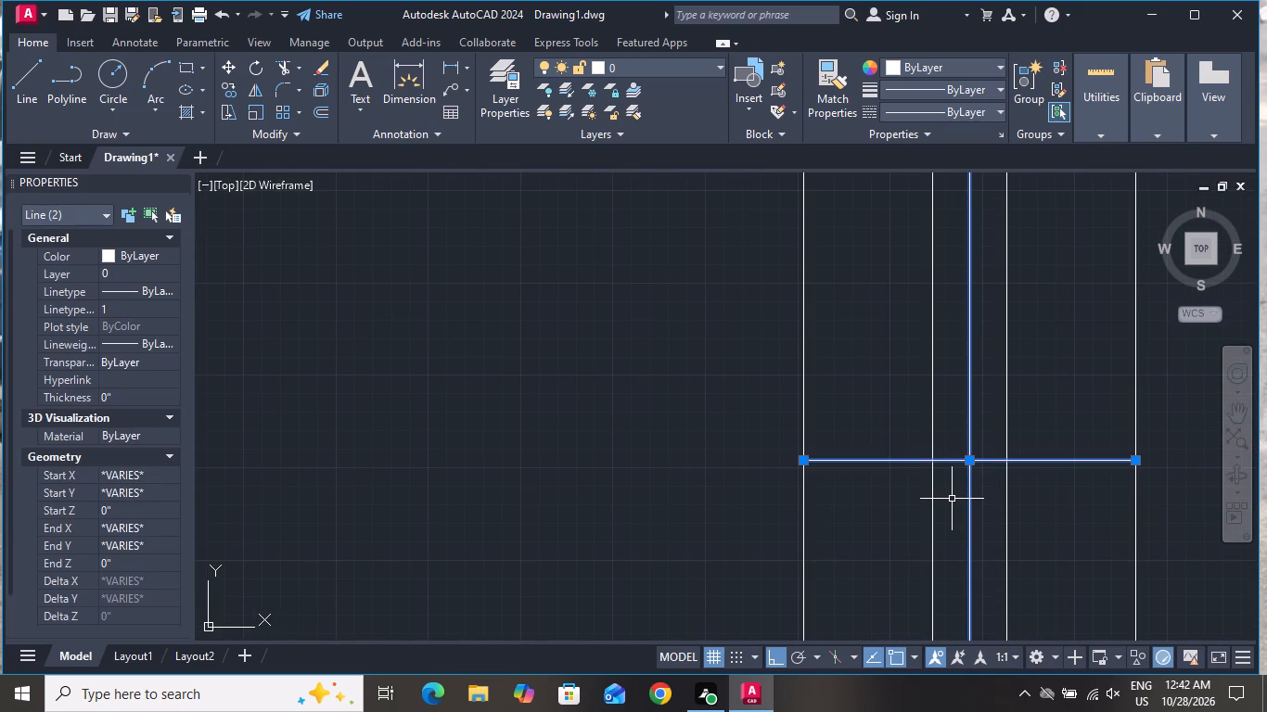
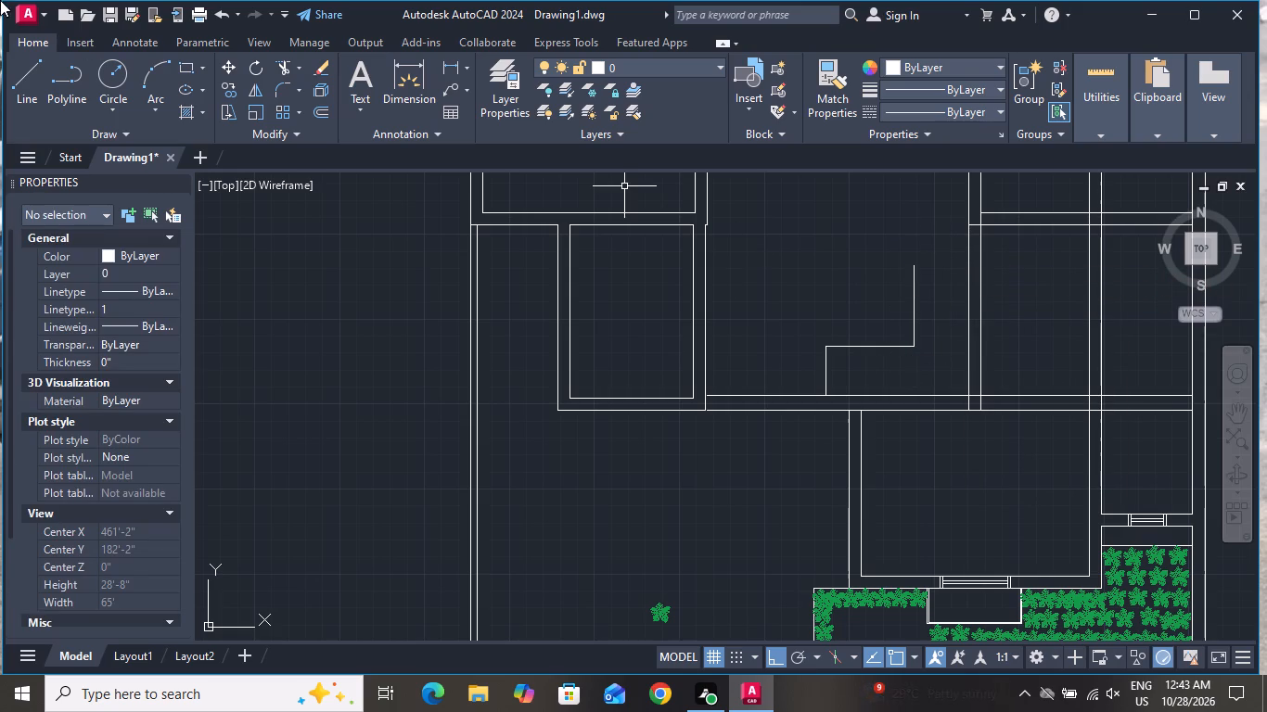
Draw a line from the north end of the stair outline's tall vertical edge east to the wall.
left_click(39, 73)
scroll(926, 261, "up", 2)
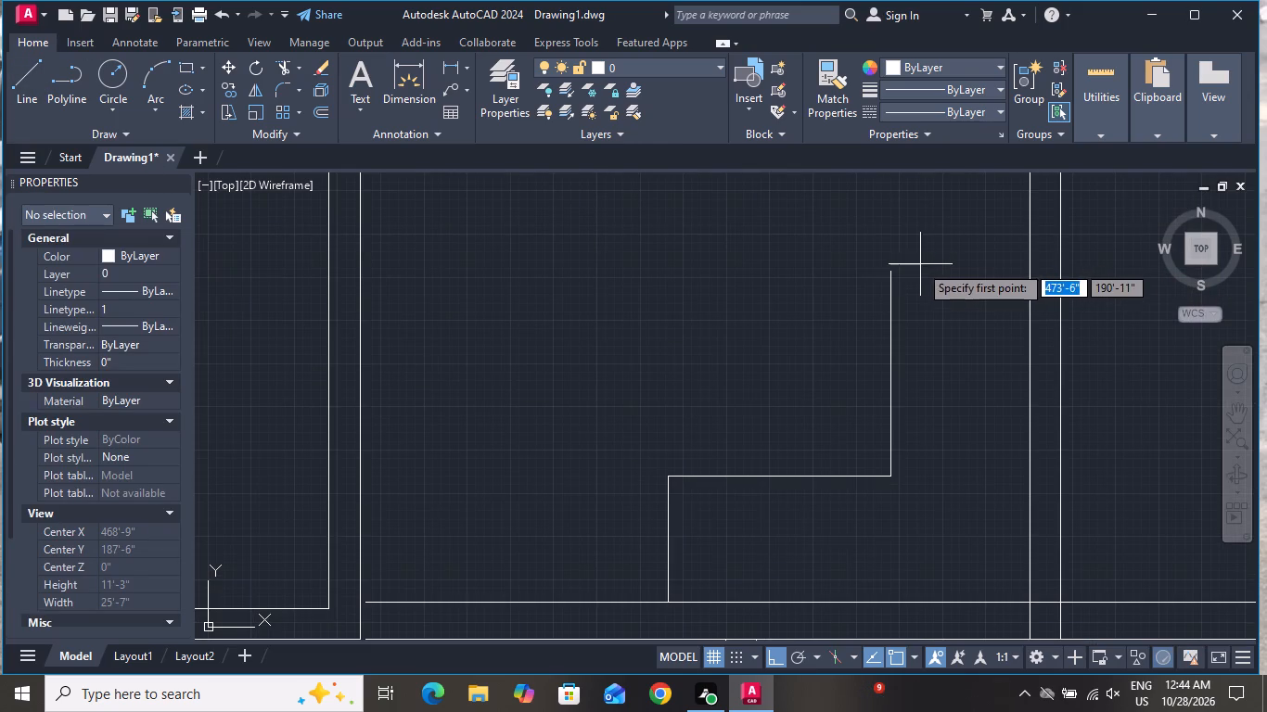
left_click(889, 270)
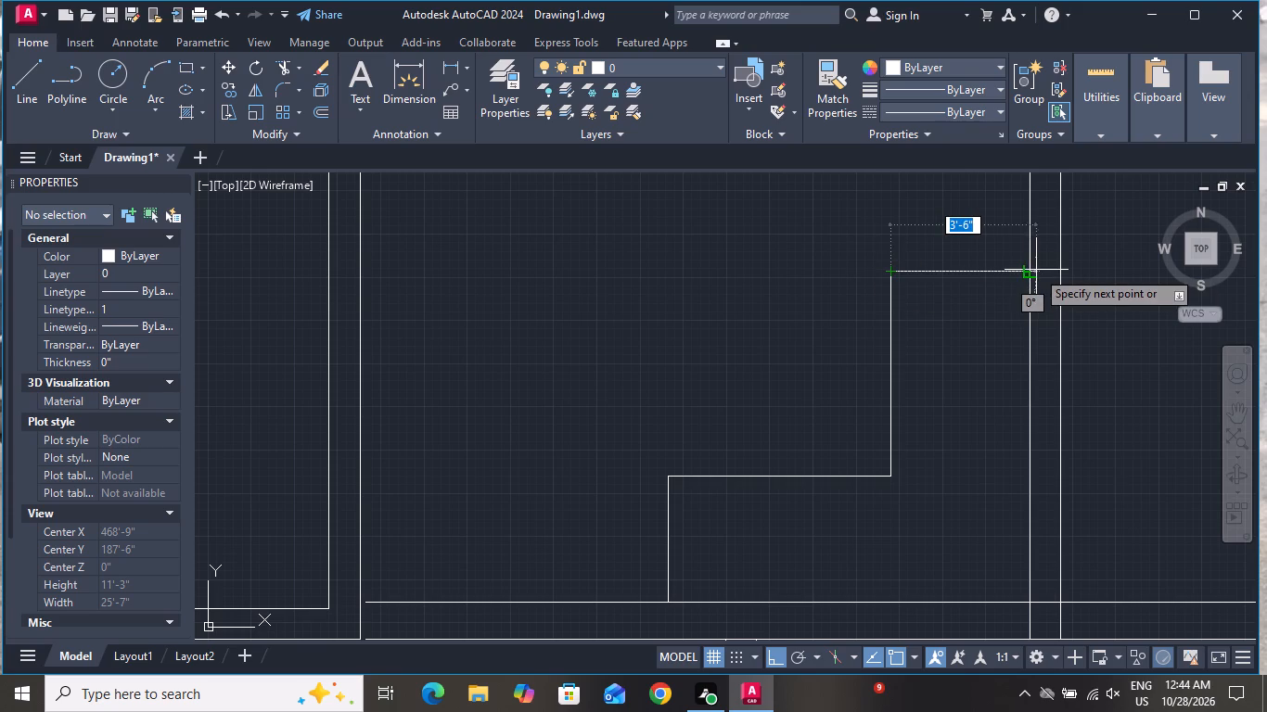
left_click(1027, 270)
right_click(1025, 270)
left_click(1046, 301)
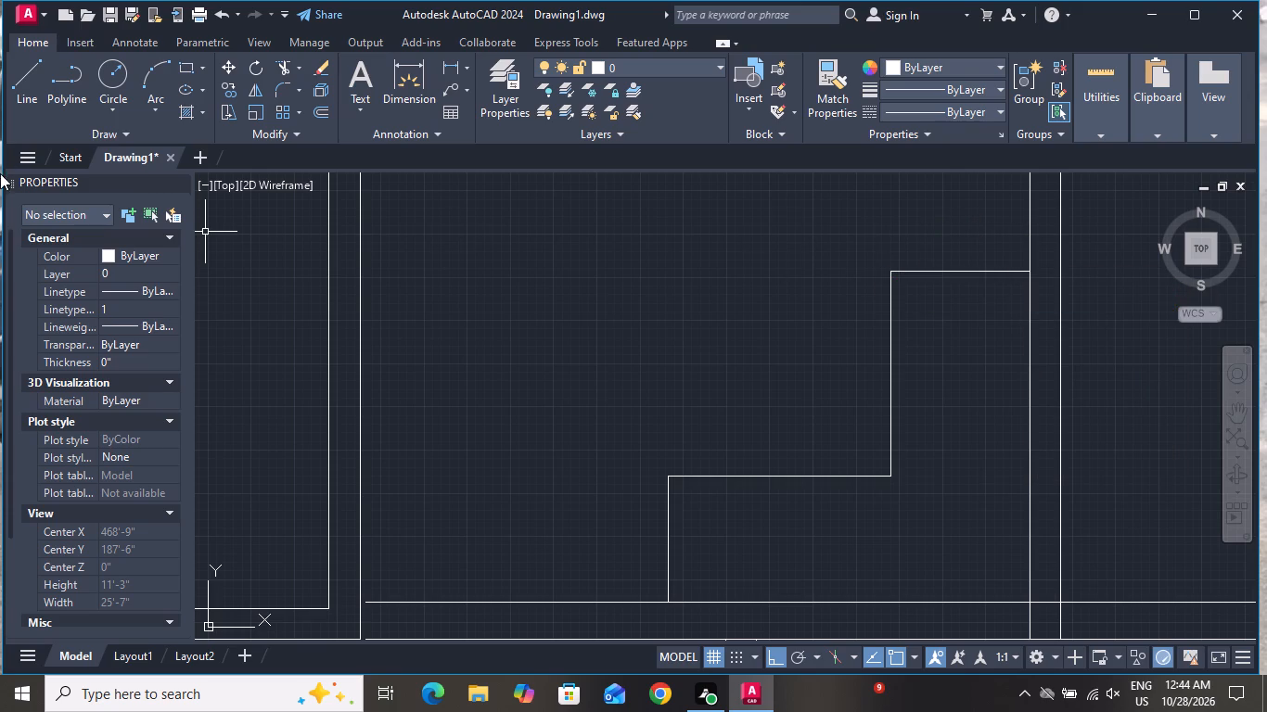
Draw a line from the stair outline's inner corner straight south to the wall line.
left_click(32, 102)
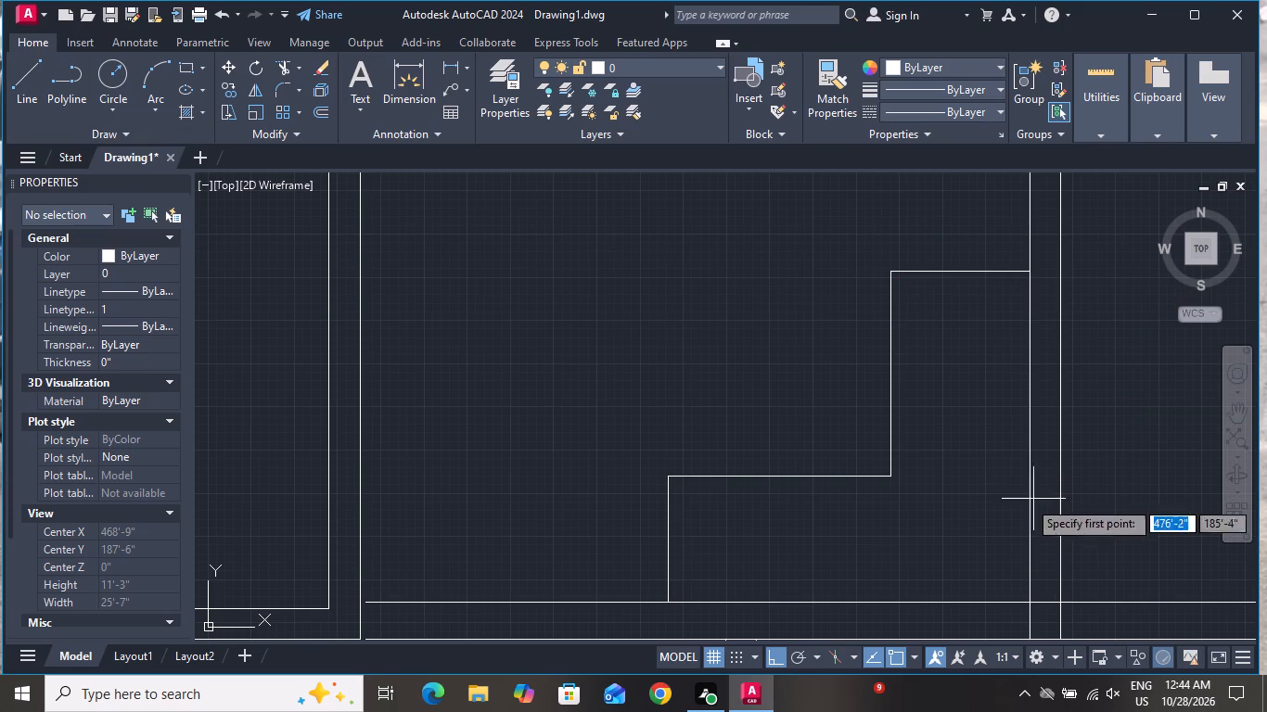
scroll(886, 505, "up", 1)
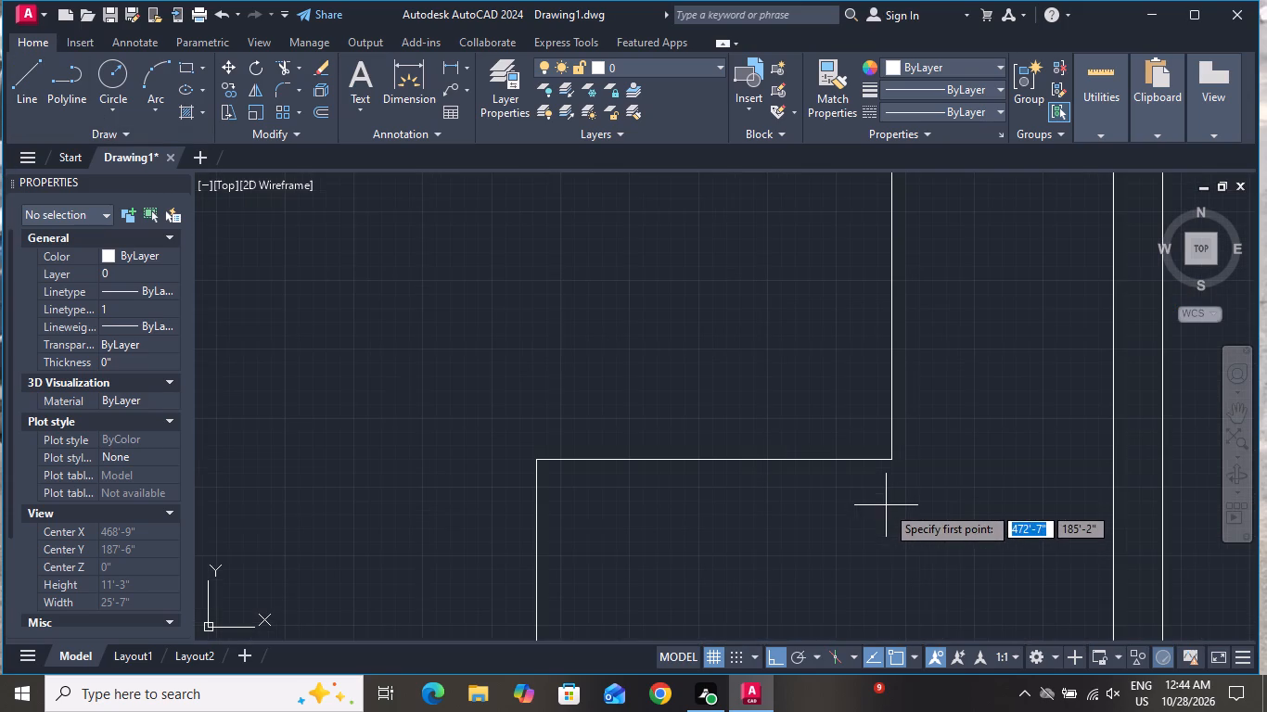
left_click(895, 458)
scroll(931, 492, "down", 3)
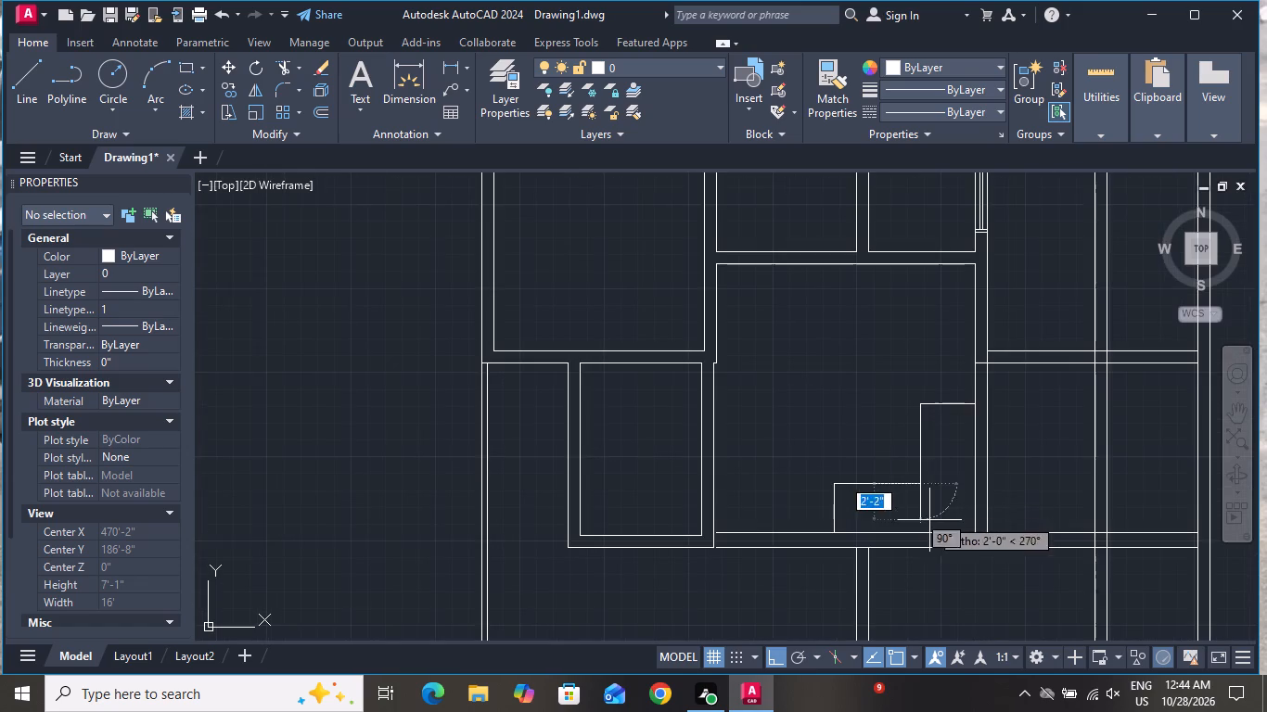
scroll(926, 537, "up", 2)
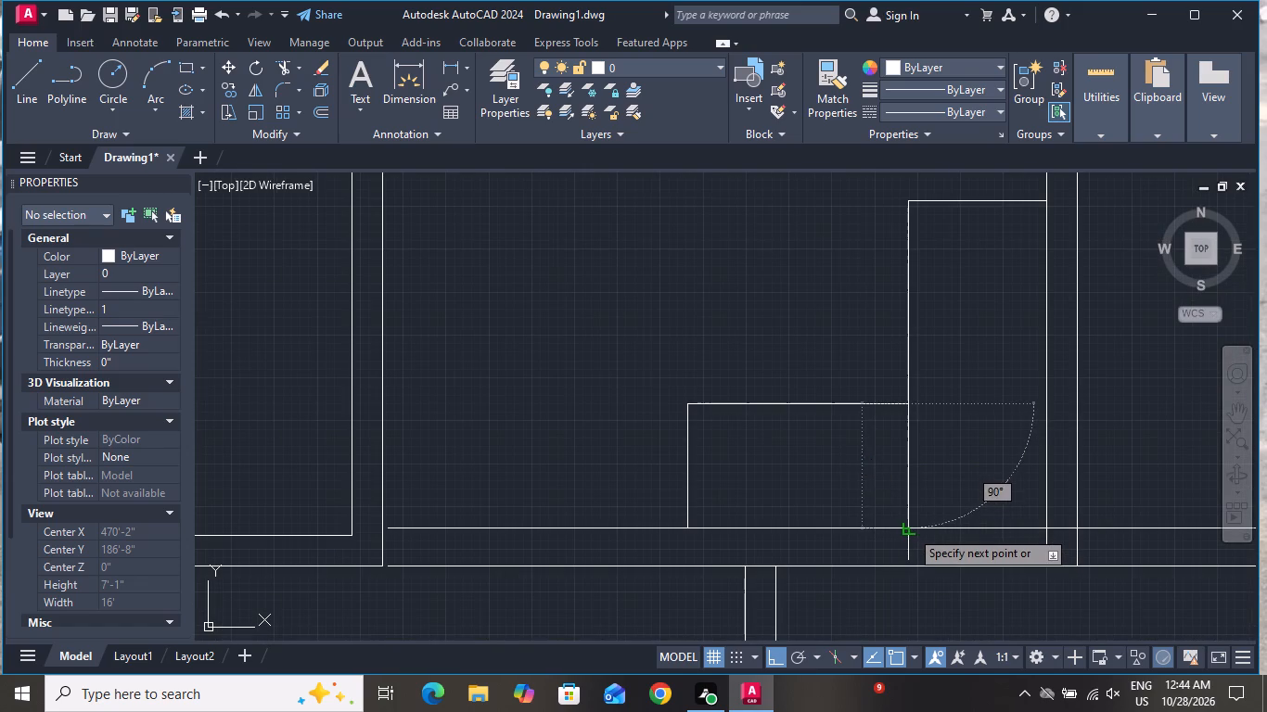
left_click(910, 529)
right_click(910, 529)
left_click(993, 350)
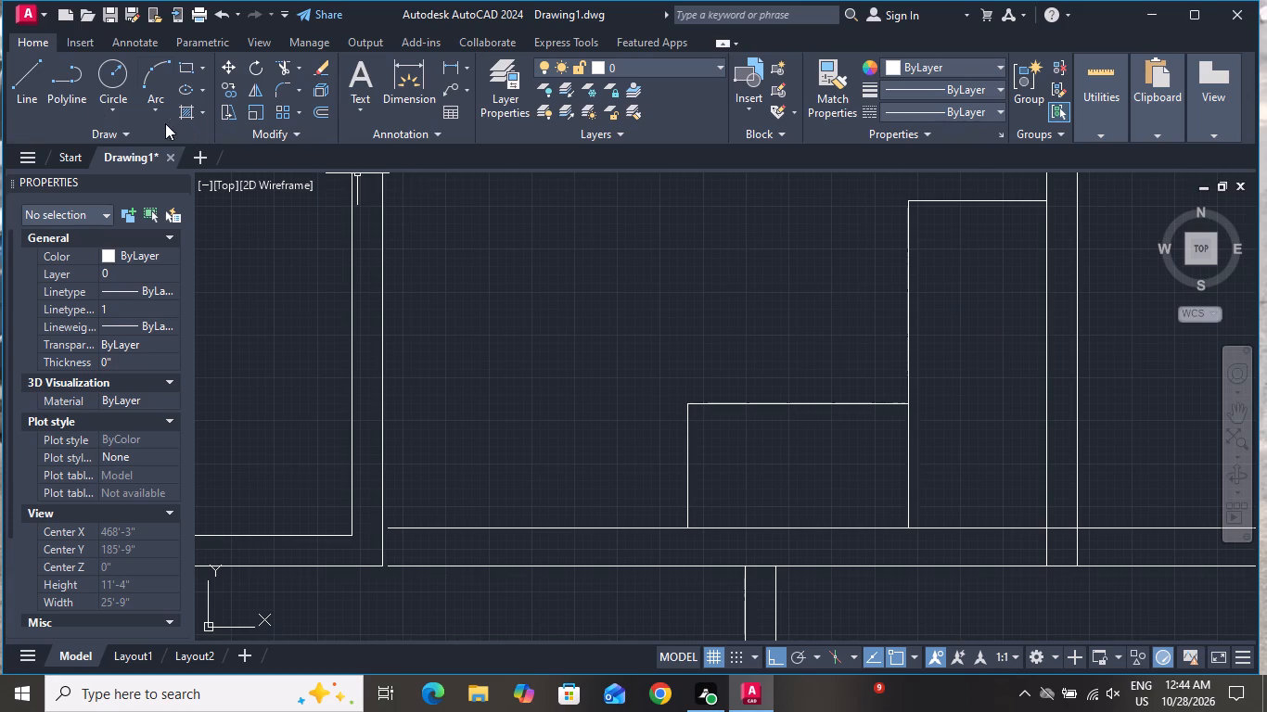
Draw a line from the stair's inner corner east to the wall, closing off the corner landing.
left_click(29, 82)
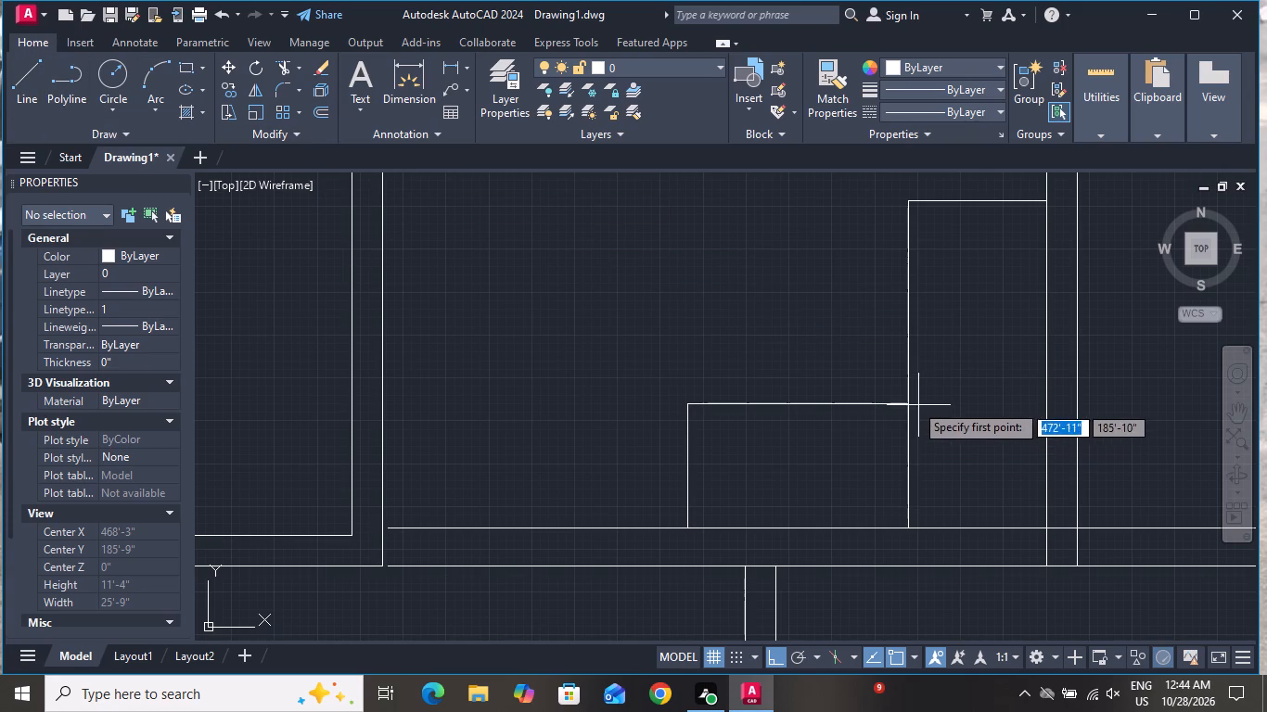
left_click(907, 401)
left_click(1049, 402)
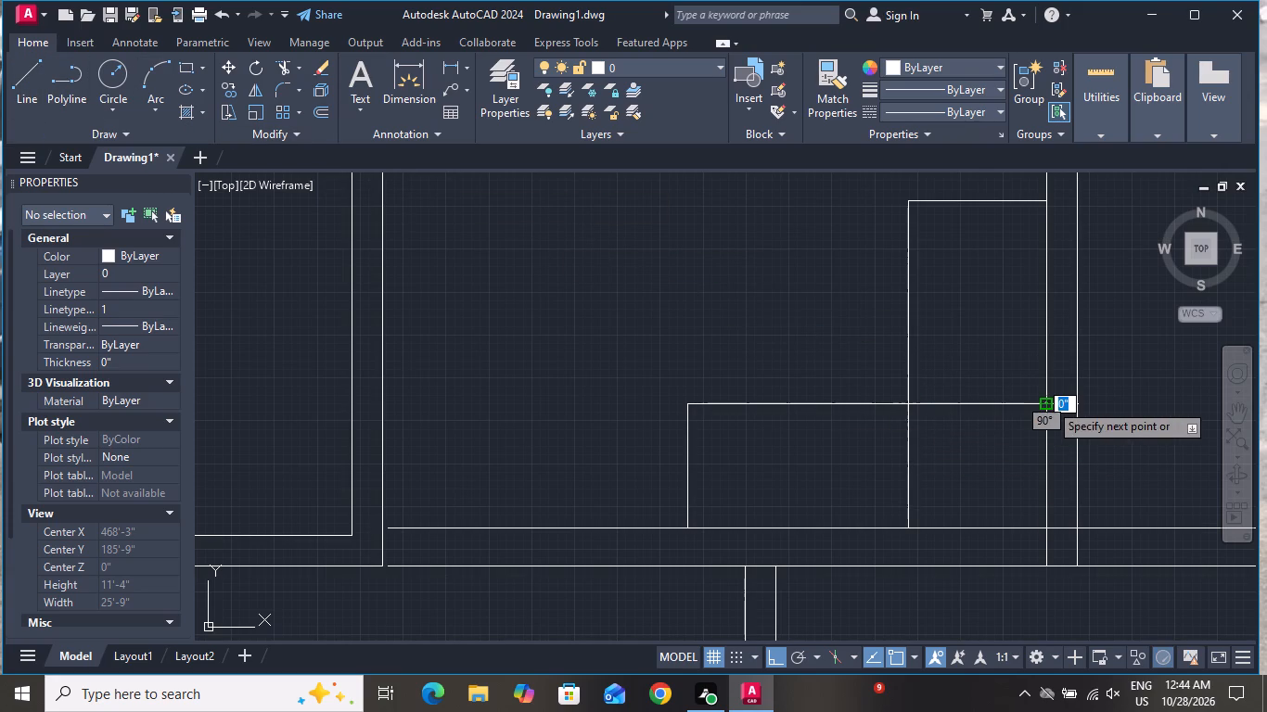
right_click(1049, 402)
left_click(1073, 431)
Offset the lower flight's west edge repeatedly eastward by 10" to create six tread lines up to the landing.
type("O")
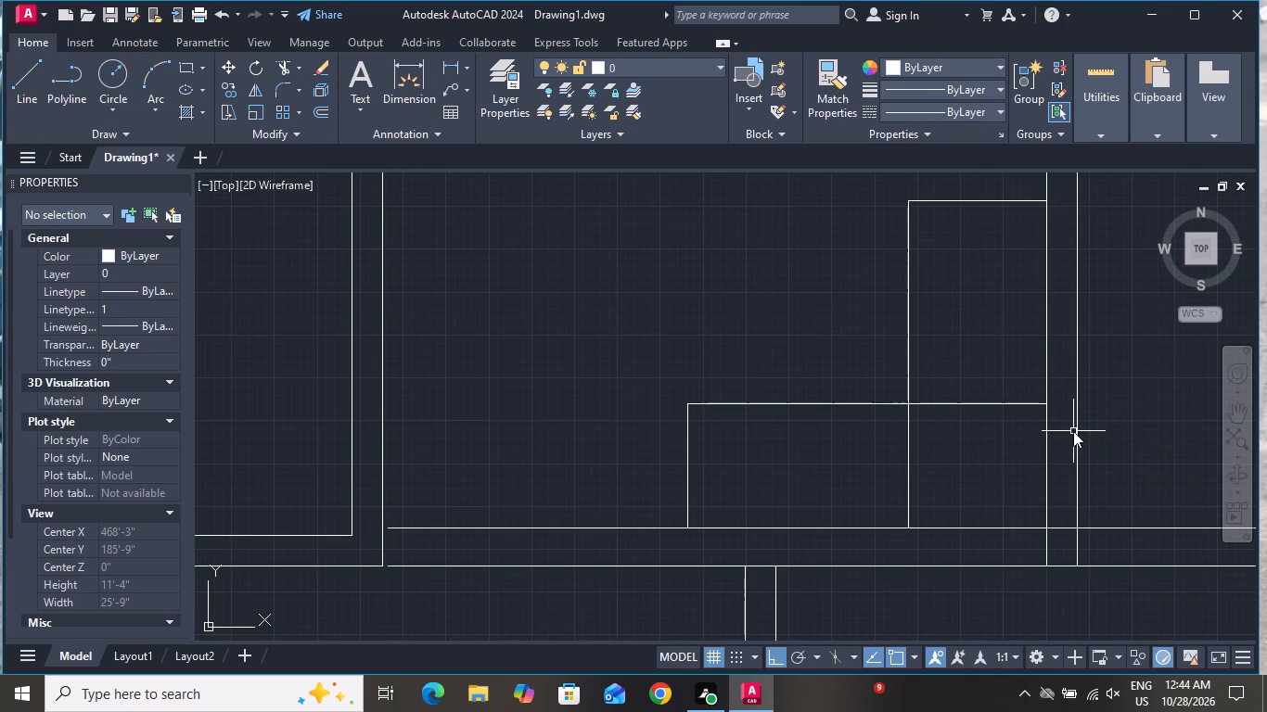
key("space")
key("1")
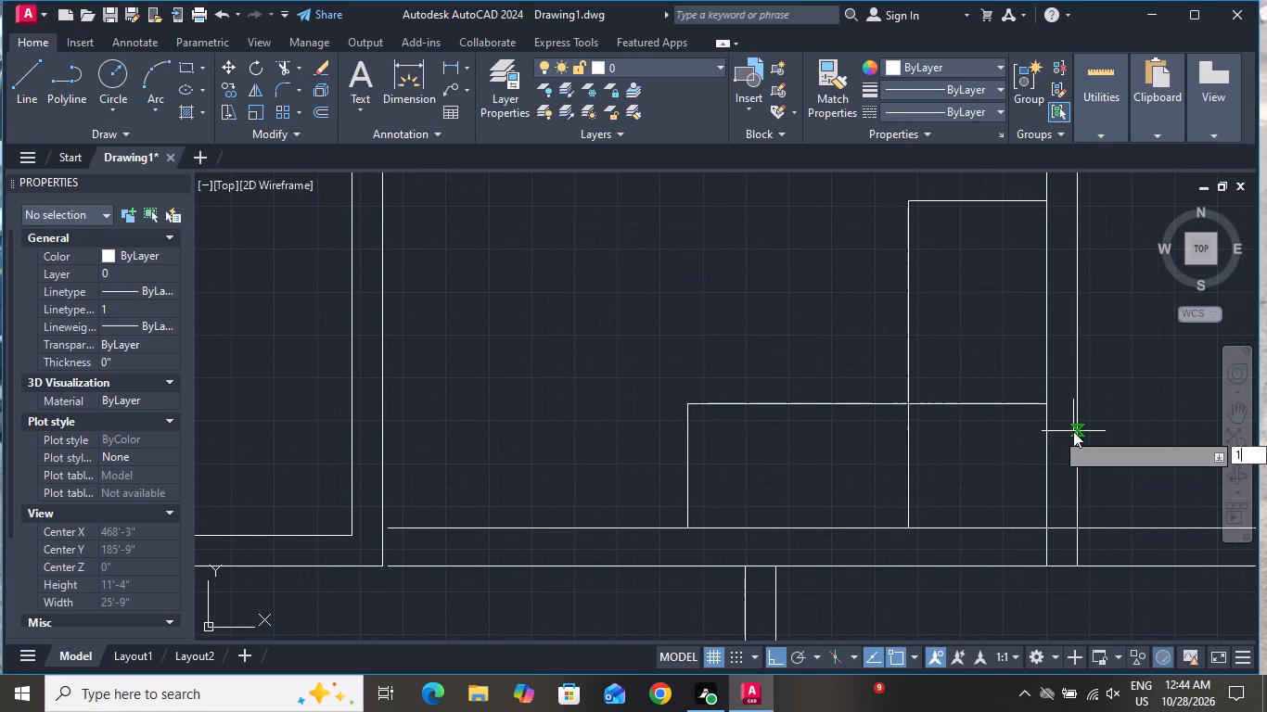
key("0")
key("shift+quotedbl")
key("Return")
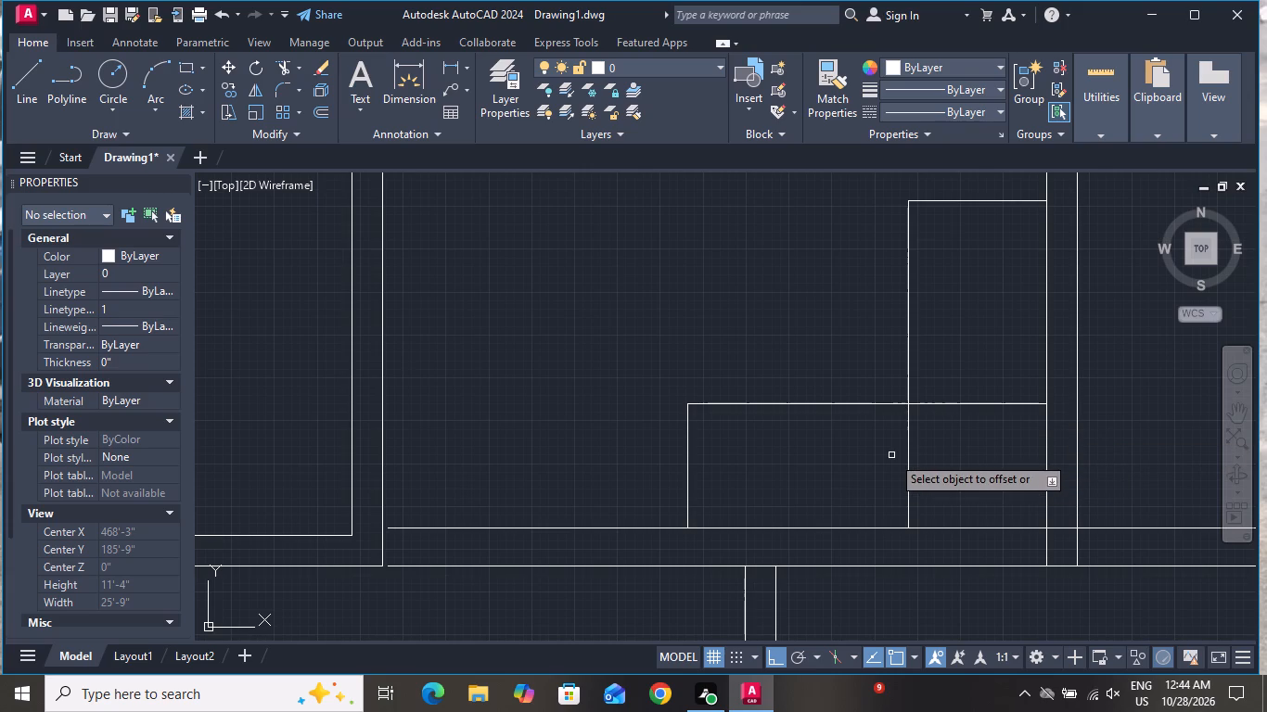
scroll(891, 455, "up", 1)
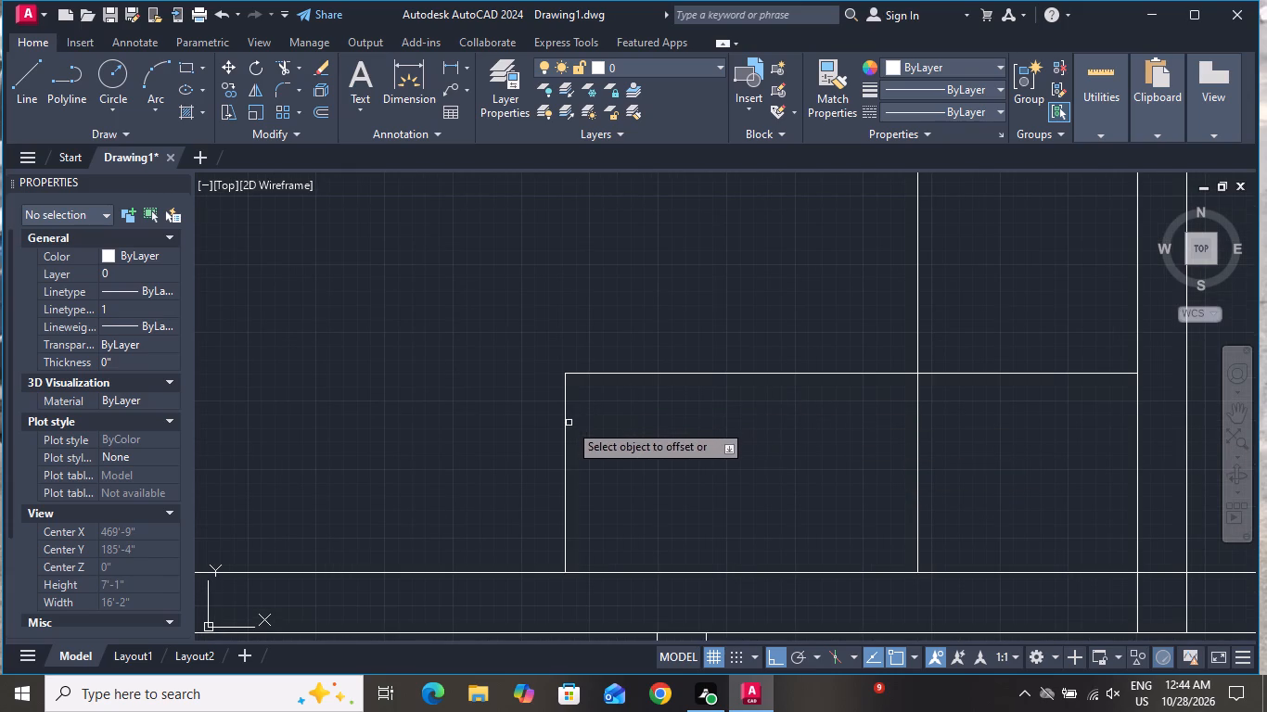
left_click(564, 426)
left_click(640, 428)
left_click(621, 440)
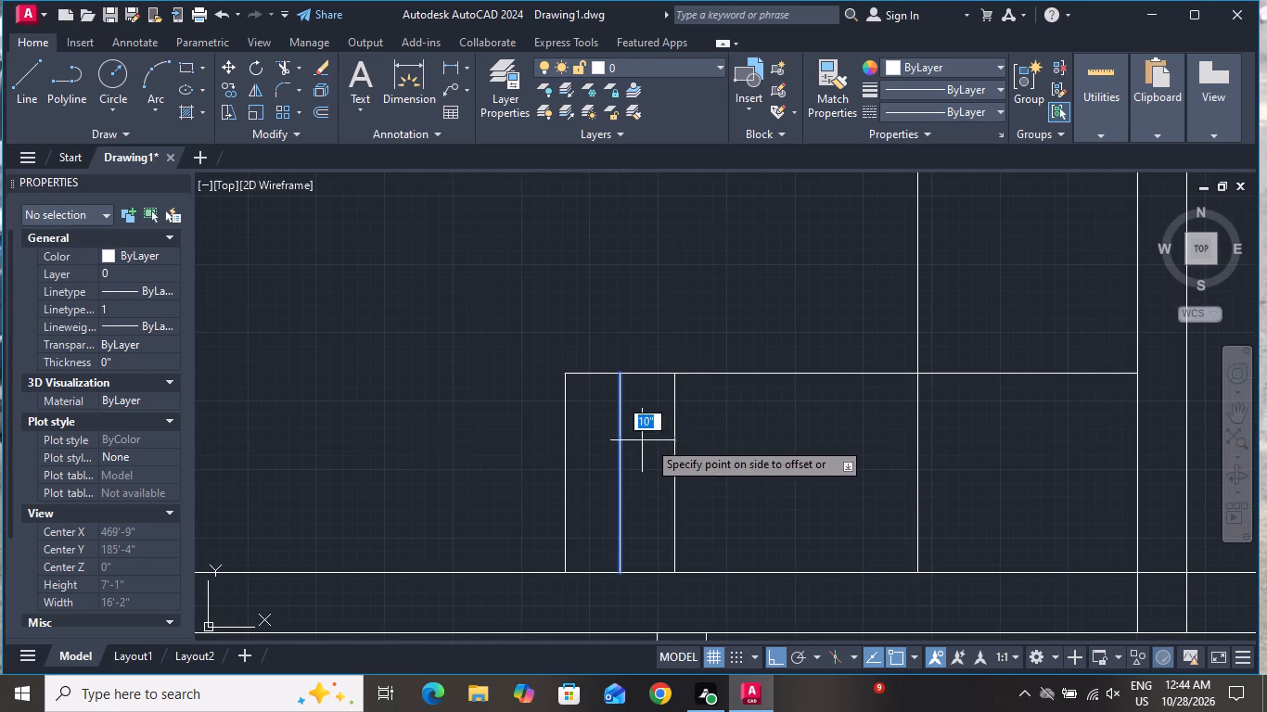
left_click(656, 440)
left_click(673, 428)
left_click(749, 435)
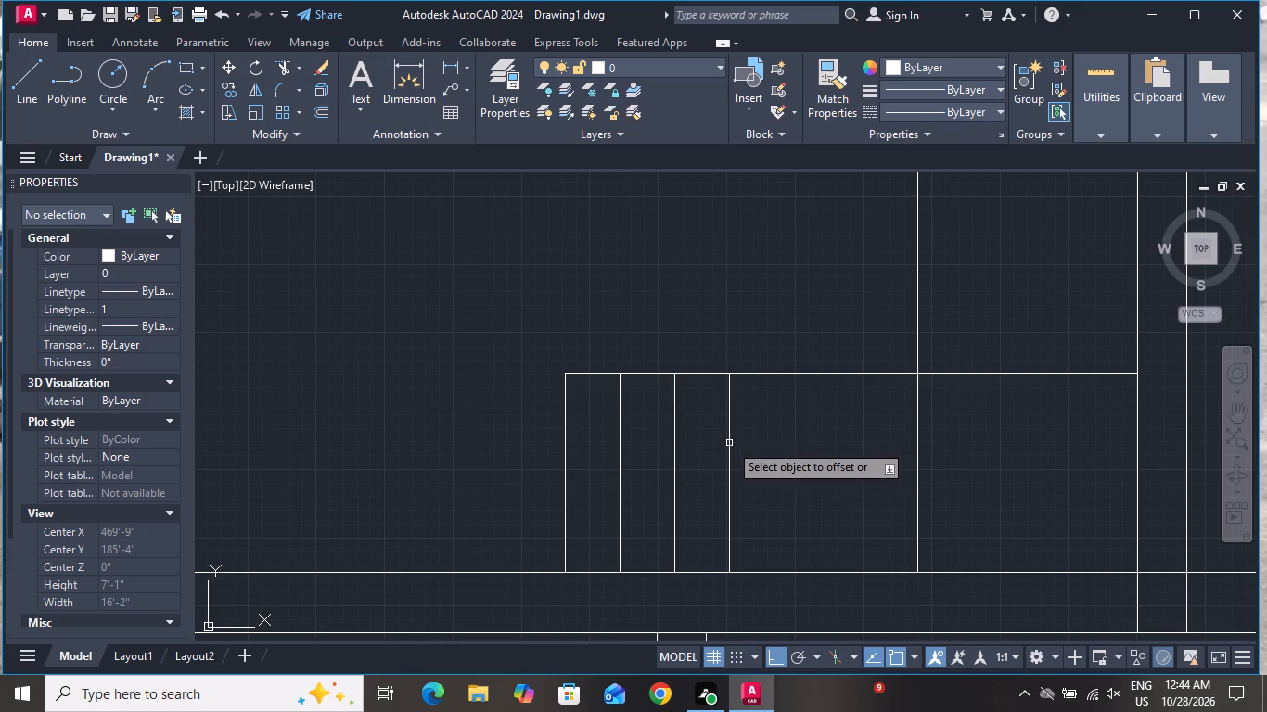
left_click(729, 443)
left_click(873, 458)
left_click(785, 455)
left_click(824, 453)
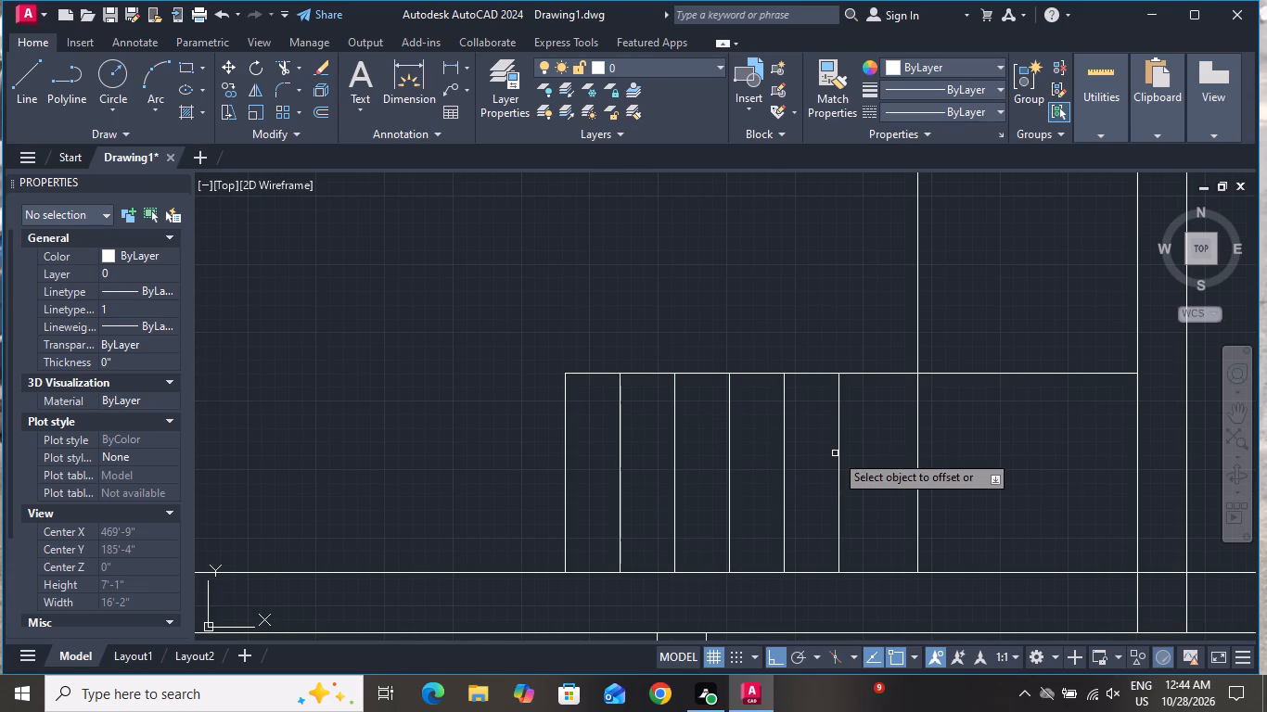
left_click(843, 451)
left_click(839, 457)
left_click(857, 457)
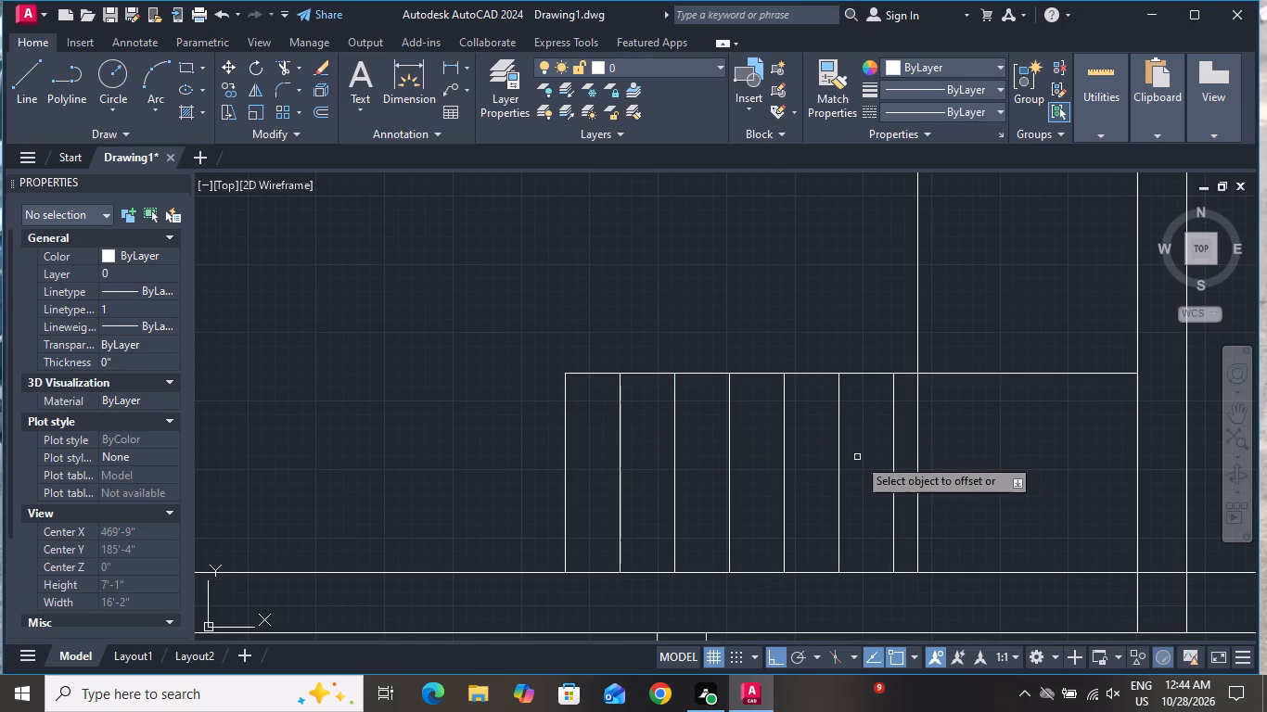
right_click(857, 457)
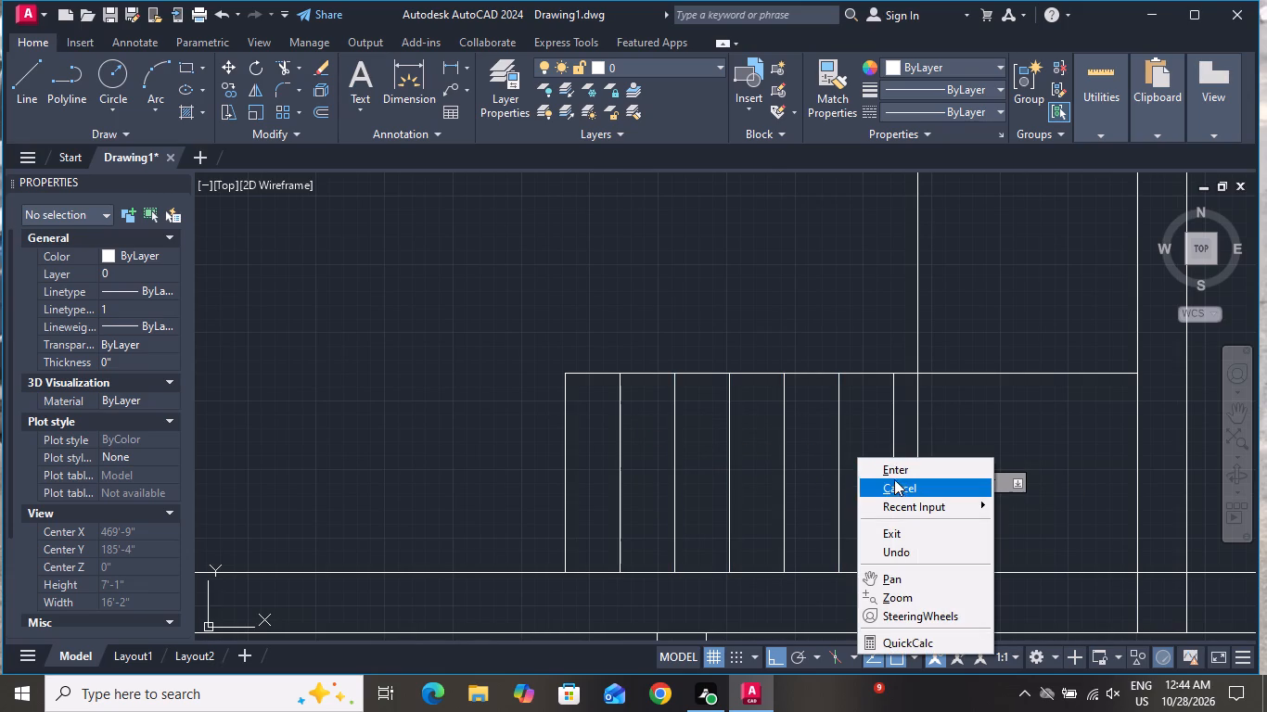
left_click(874, 429)
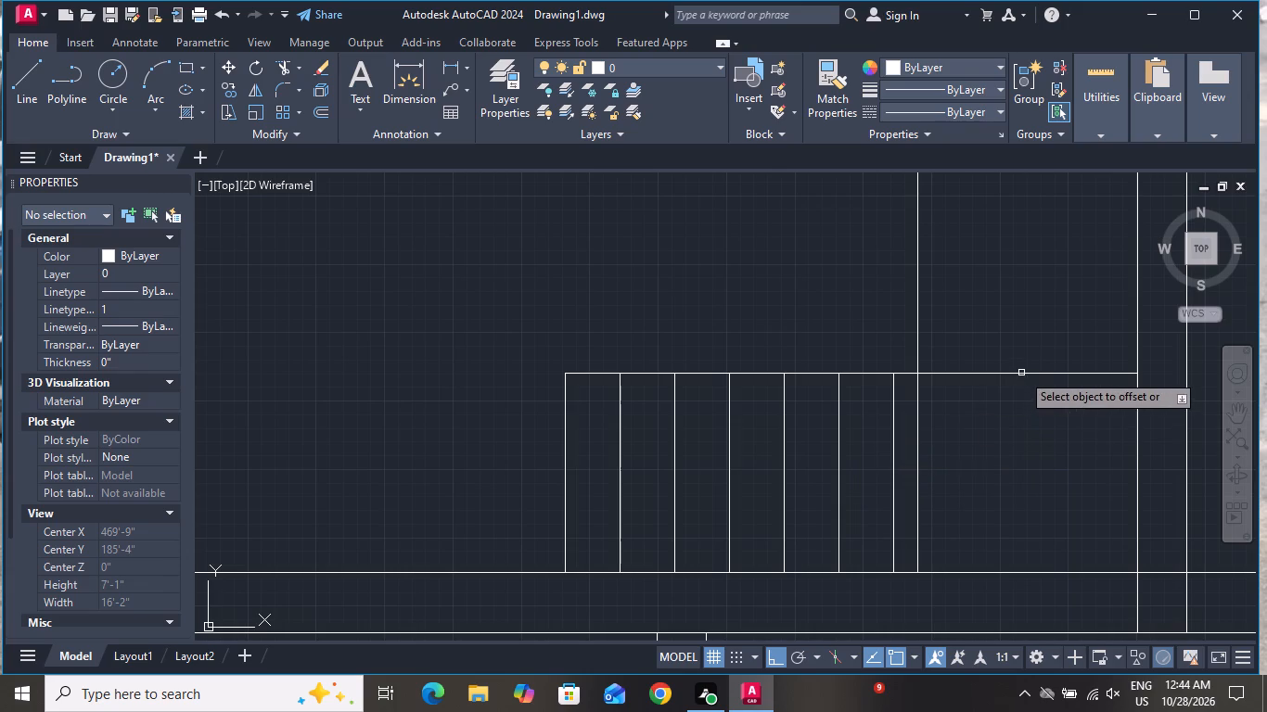
Offset the landing's north edge repeatedly northward by 10" to create five tread lines in the upper flight.
left_click(1023, 373)
left_click(1029, 331)
left_click(1031, 320)
left_click(1030, 294)
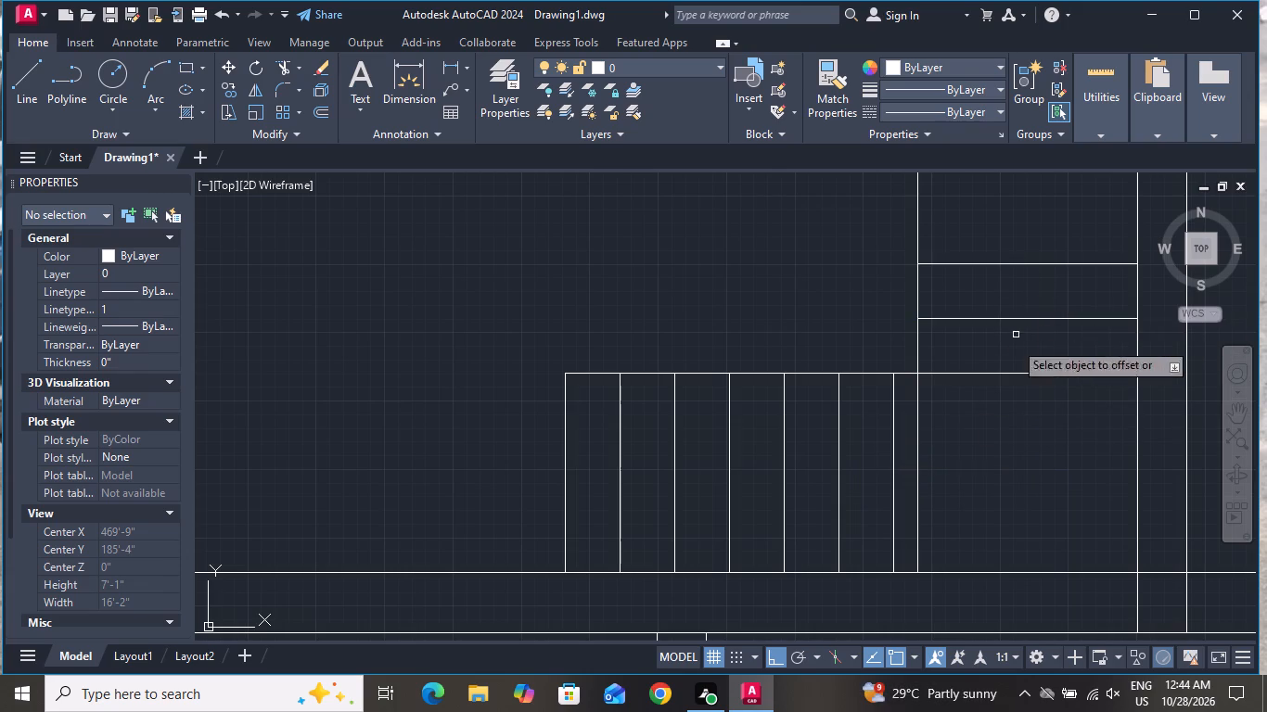
scroll(993, 489, "down", 3)
scroll(1005, 454, "up", 3)
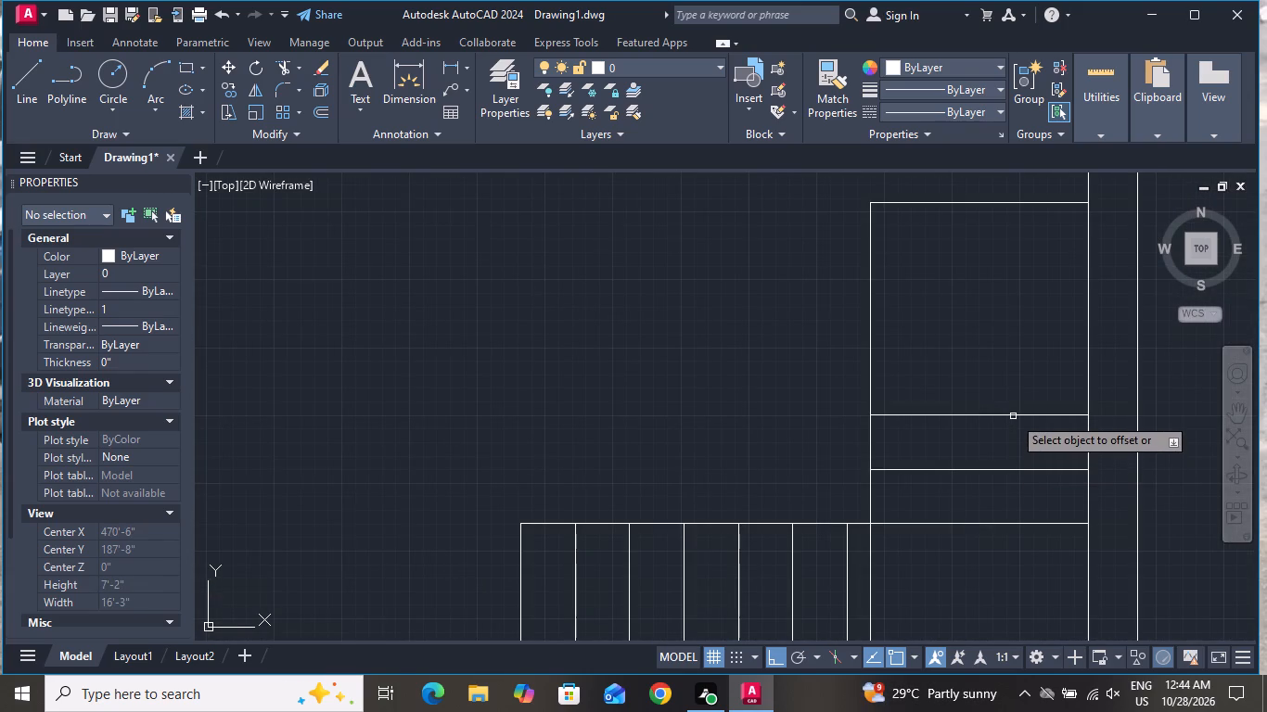
left_click(1013, 416)
left_click(1011, 383)
left_click(1010, 359)
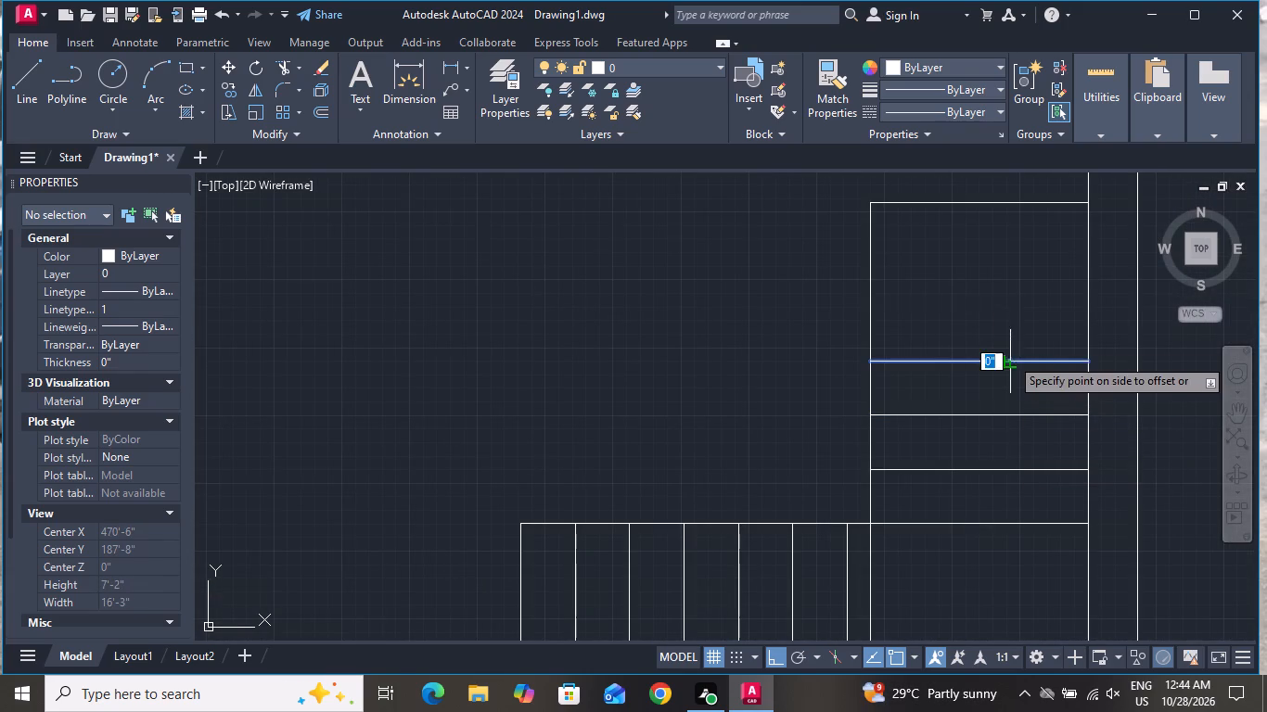
left_click(1010, 310)
left_click(1010, 301)
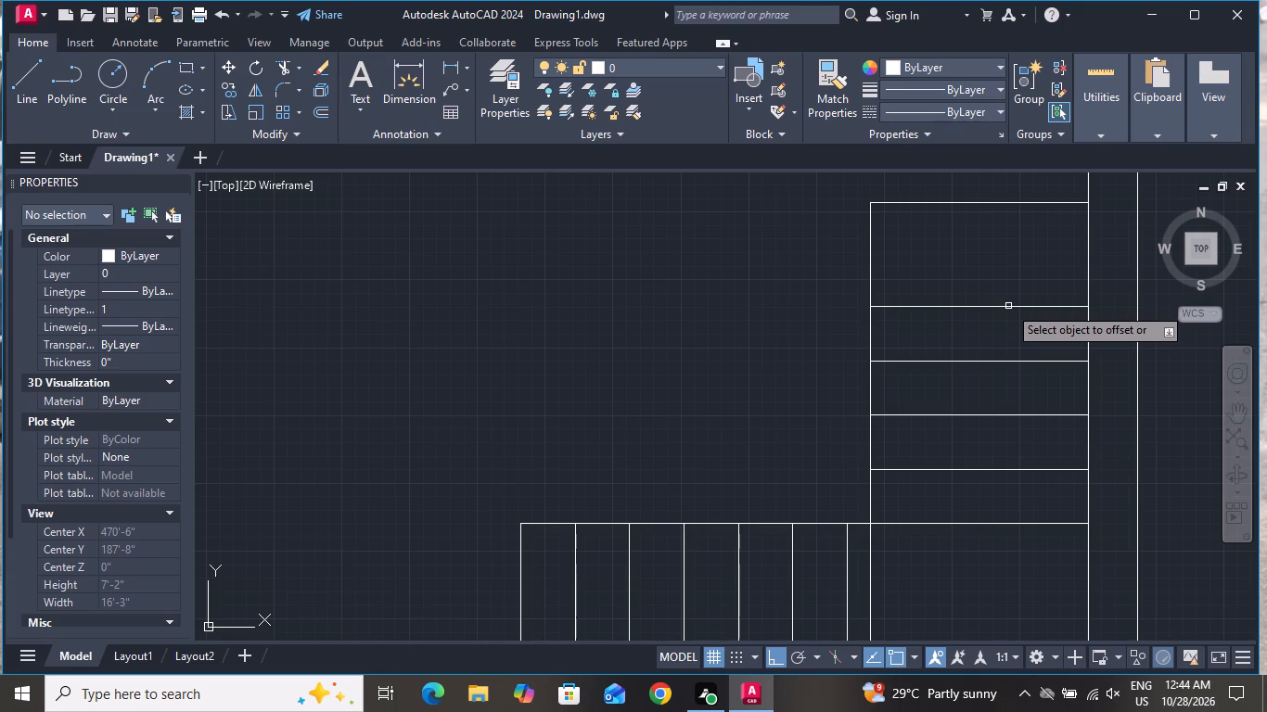
left_click(1008, 306)
left_click(1008, 296)
scroll(1009, 261, "down", 2)
right_click(876, 305)
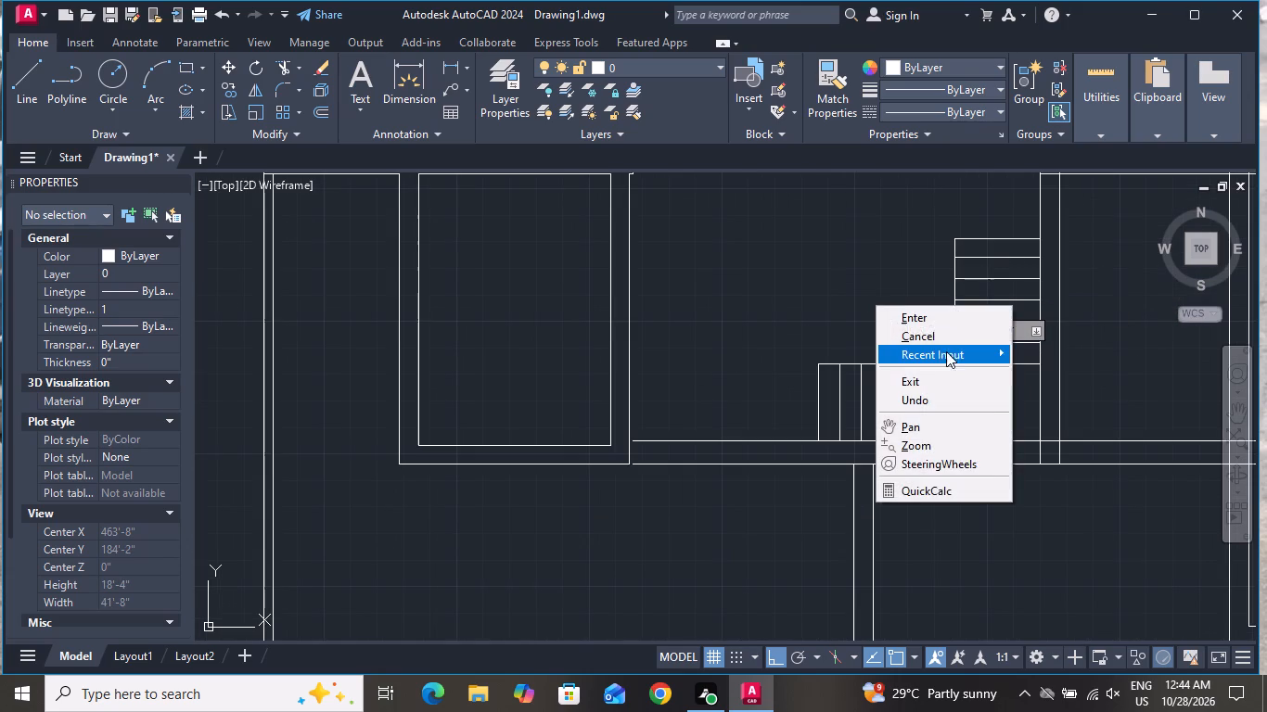
left_click(950, 341)
With Ortho on, draw the stair direction line from the west edge's midpoint about 7' east, then about 5'-11" north into the last tread.
left_click(20, 84)
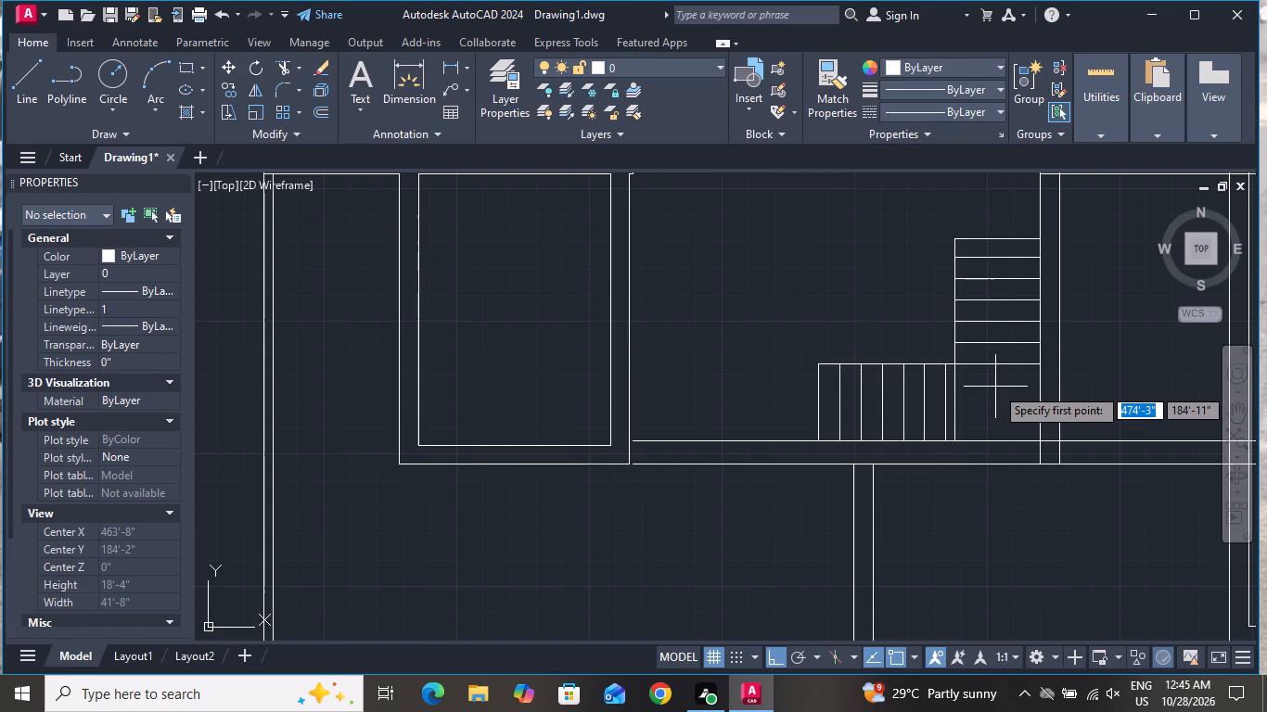
scroll(932, 406, "up", 2)
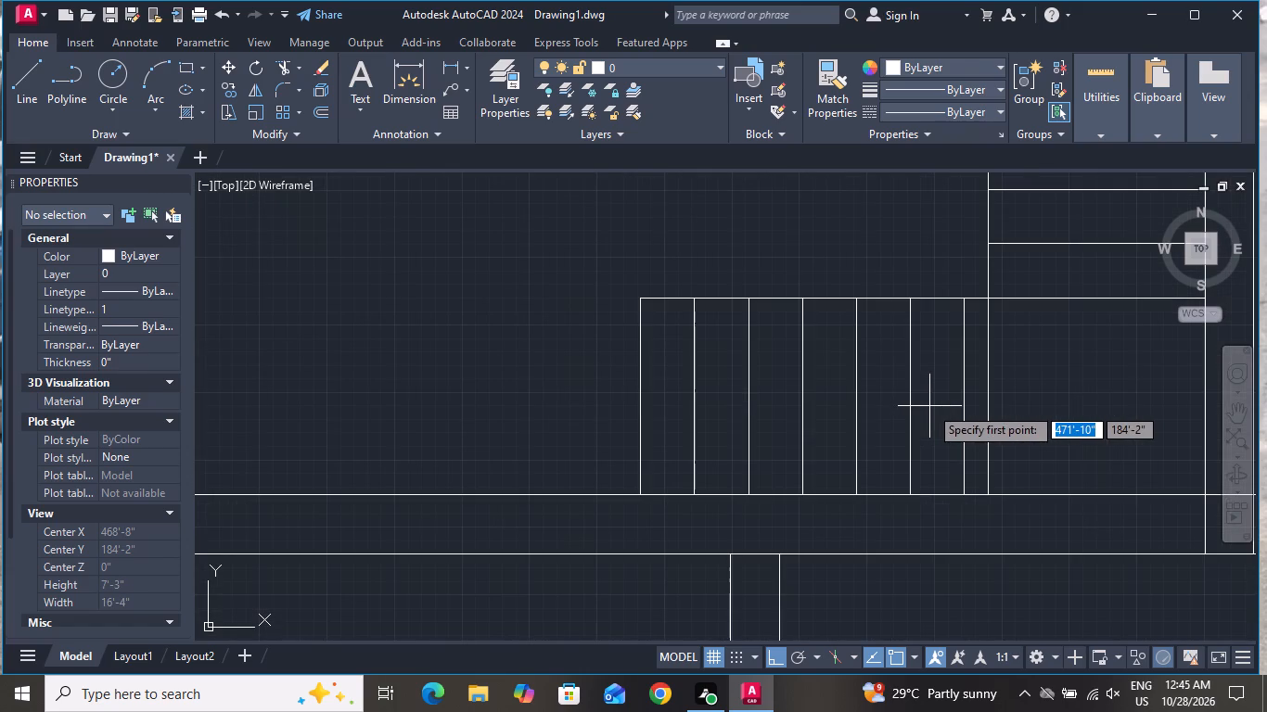
left_click(635, 400)
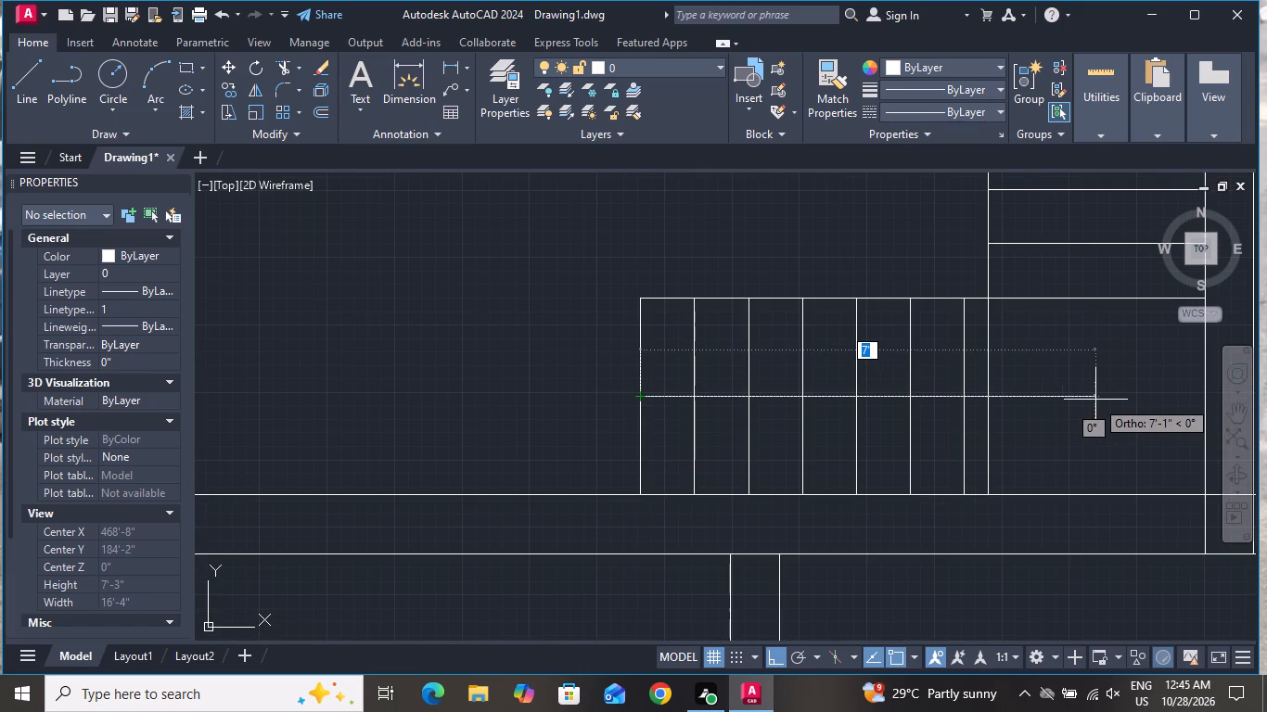
left_click(1104, 394)
scroll(1092, 469, "down", 2)
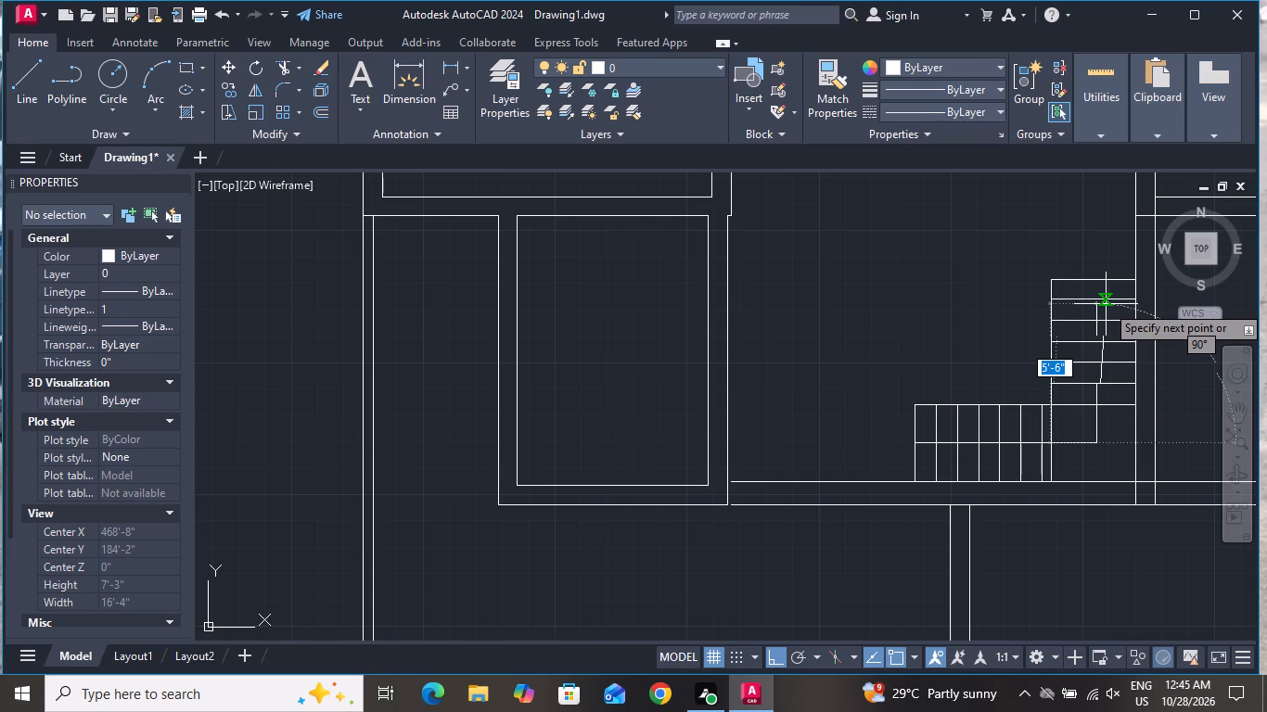
scroll(1091, 299, "up", 1)
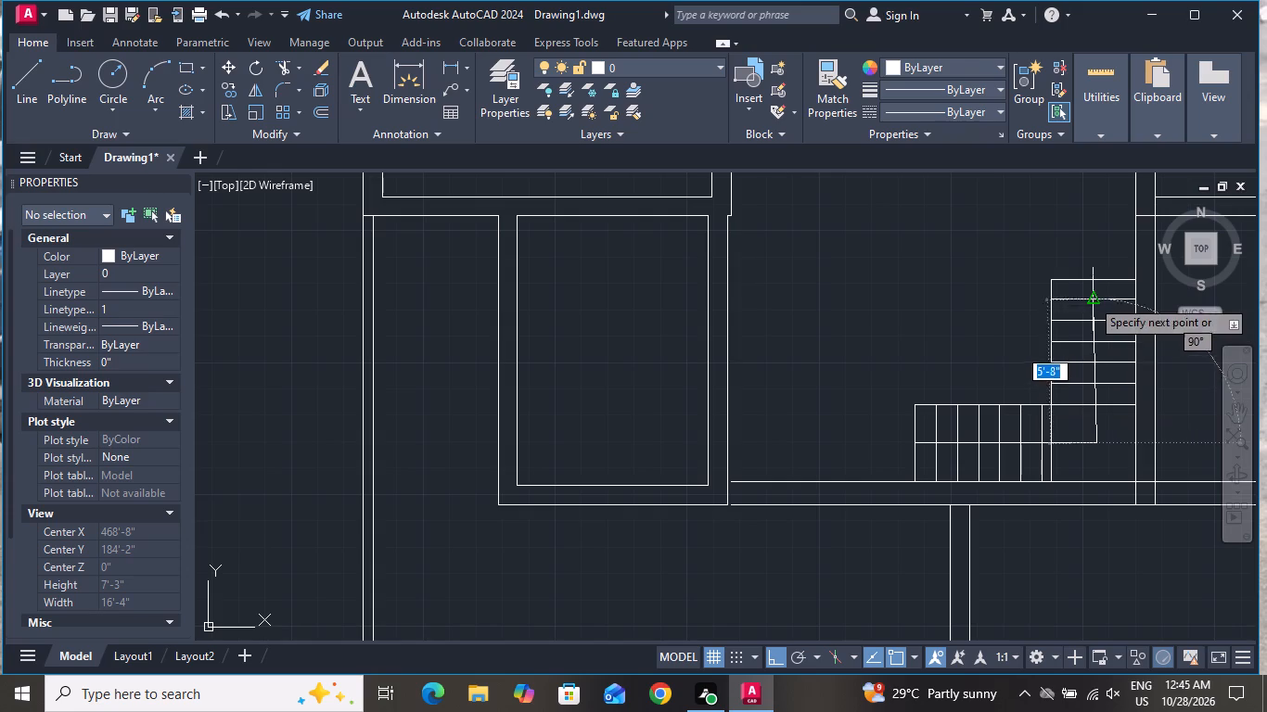
scroll(1091, 299, "up", 2)
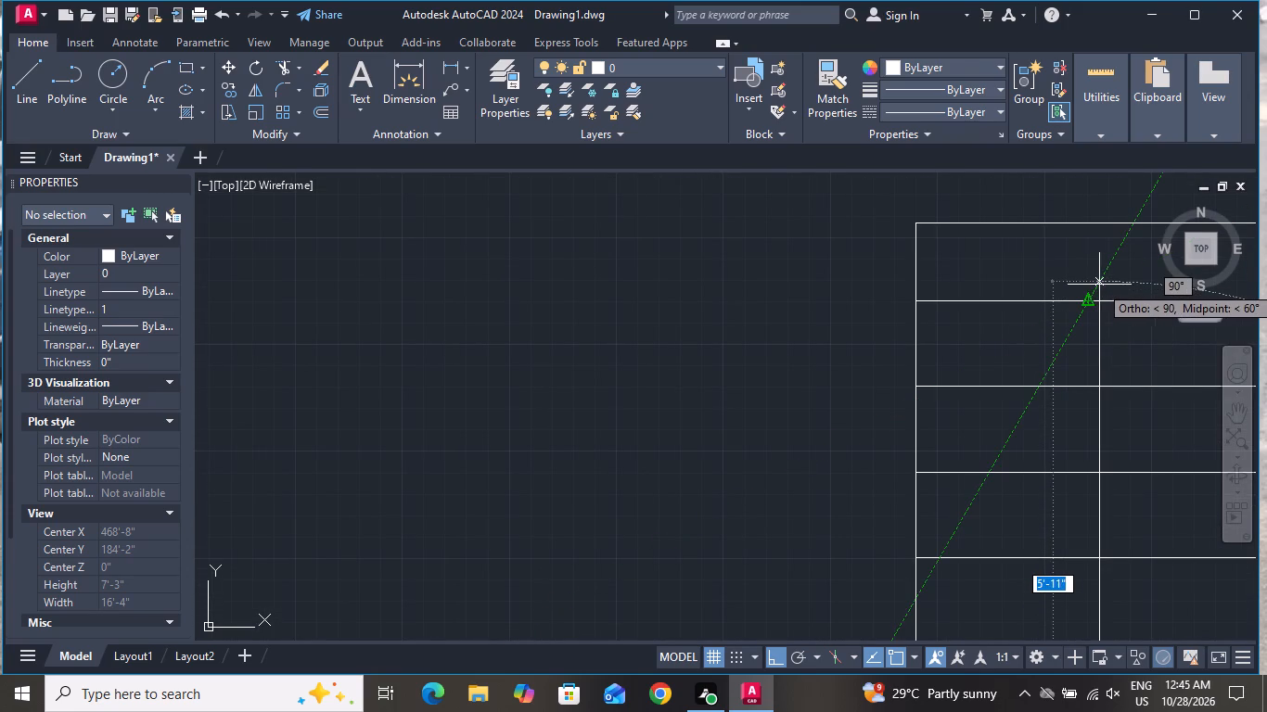
left_click(1099, 284)
Draw a triangular arrowhead with a base about 5" wide at the direction line's north end, turning Ortho off for its slanted sides.
left_click(1074, 284)
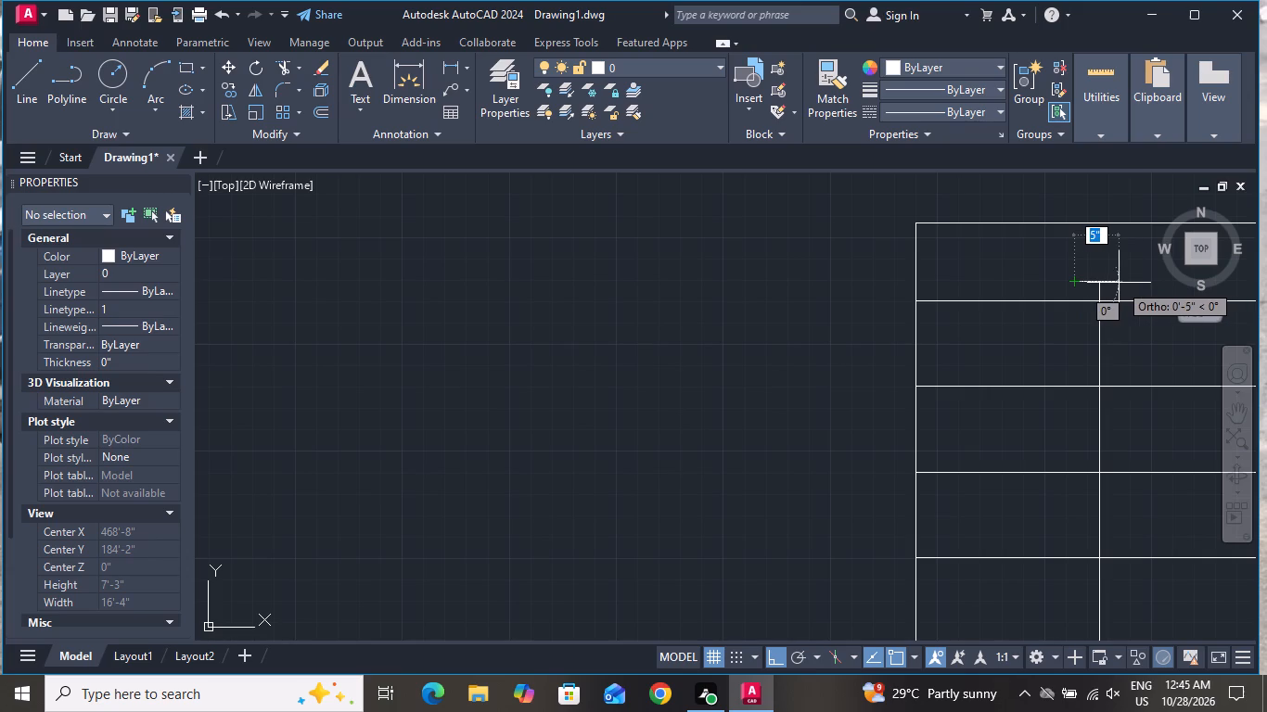
left_click(1119, 283)
left_click(778, 655)
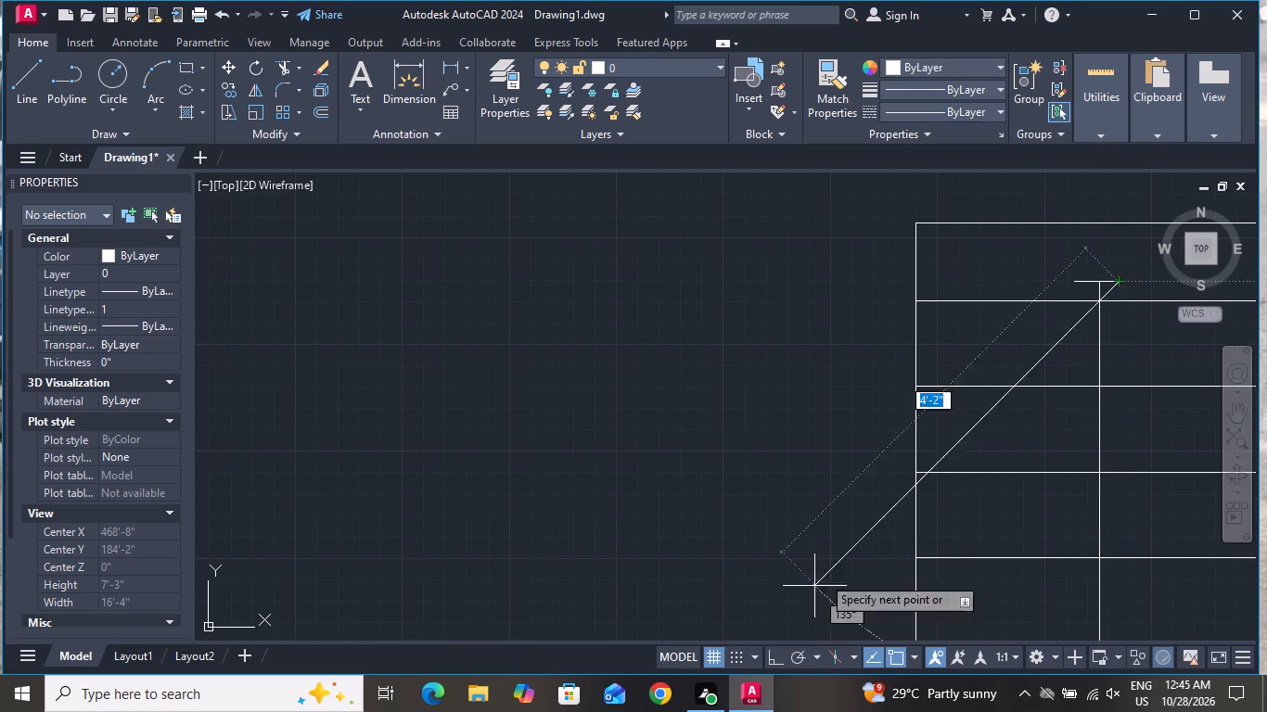
scroll(1082, 279, "up", 3)
scroll(1094, 281, "down", 2)
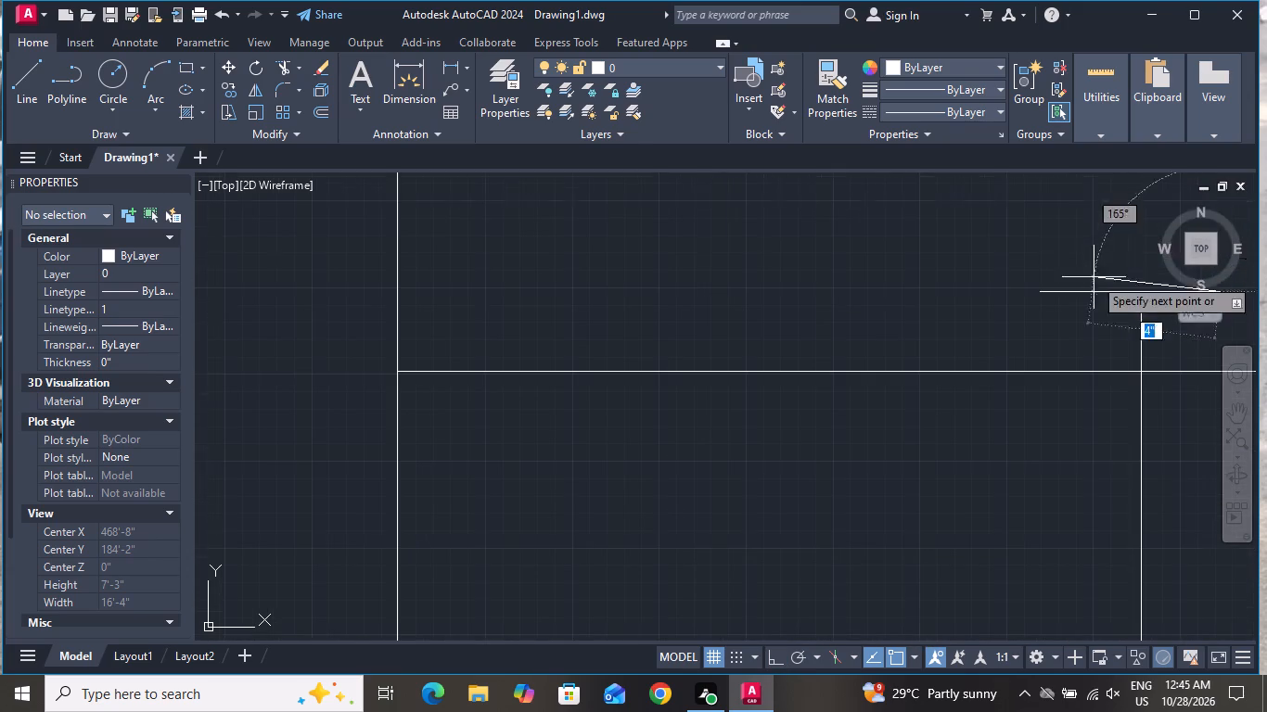
scroll(1094, 286, "down", 3)
scroll(1091, 270, "up", 3)
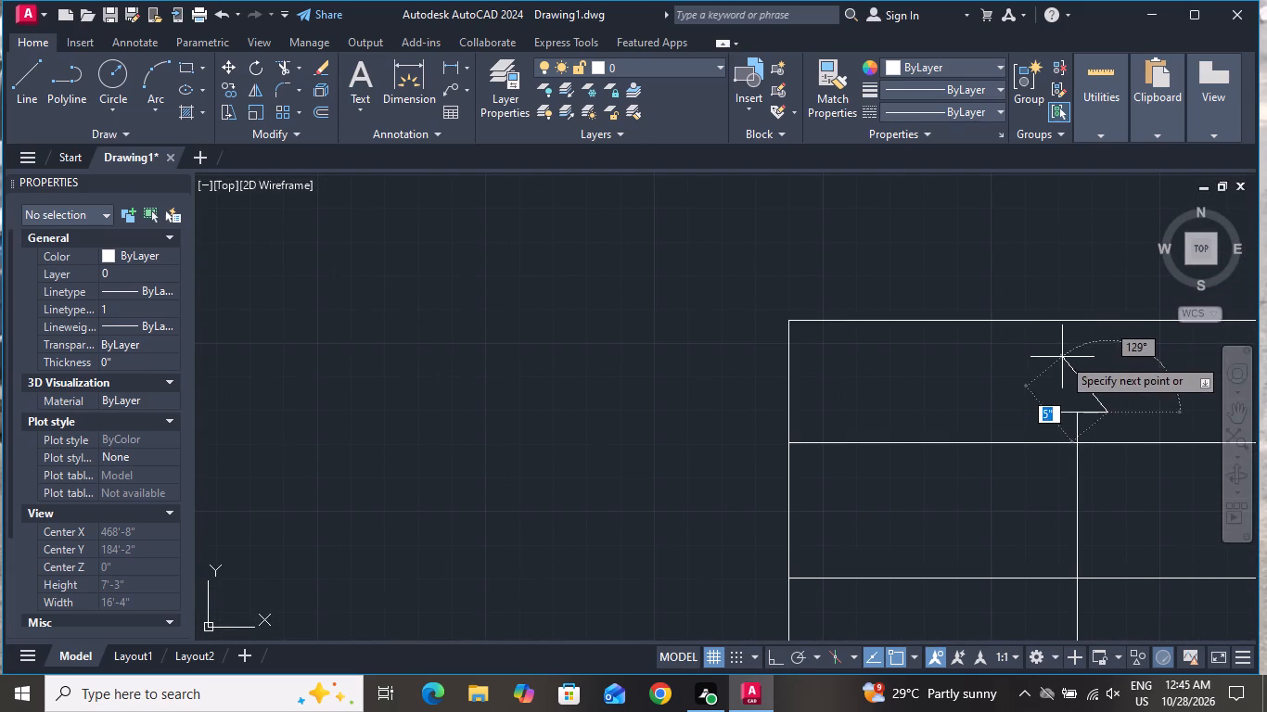
left_click(1057, 352)
left_click(1040, 411)
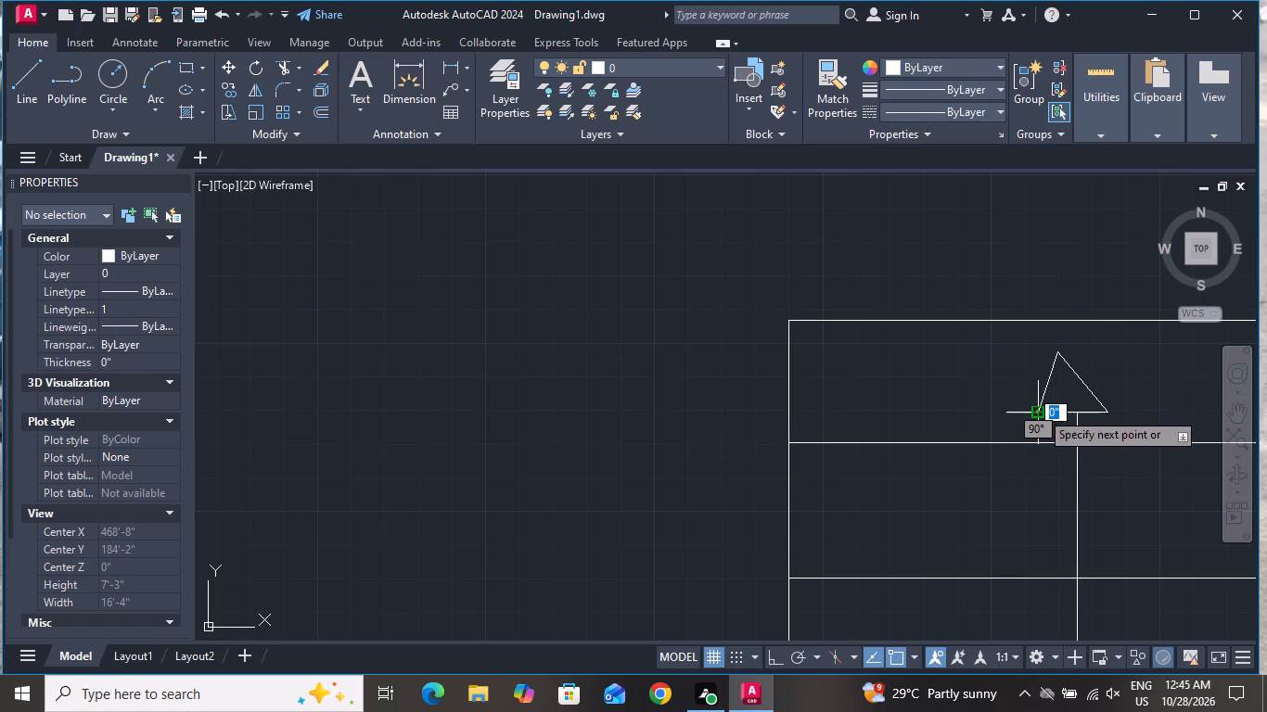
right_click(1040, 411)
left_click(1061, 436)
Select the slanted east side of the stair arrowhead.
scroll(1067, 404, "up", 1)
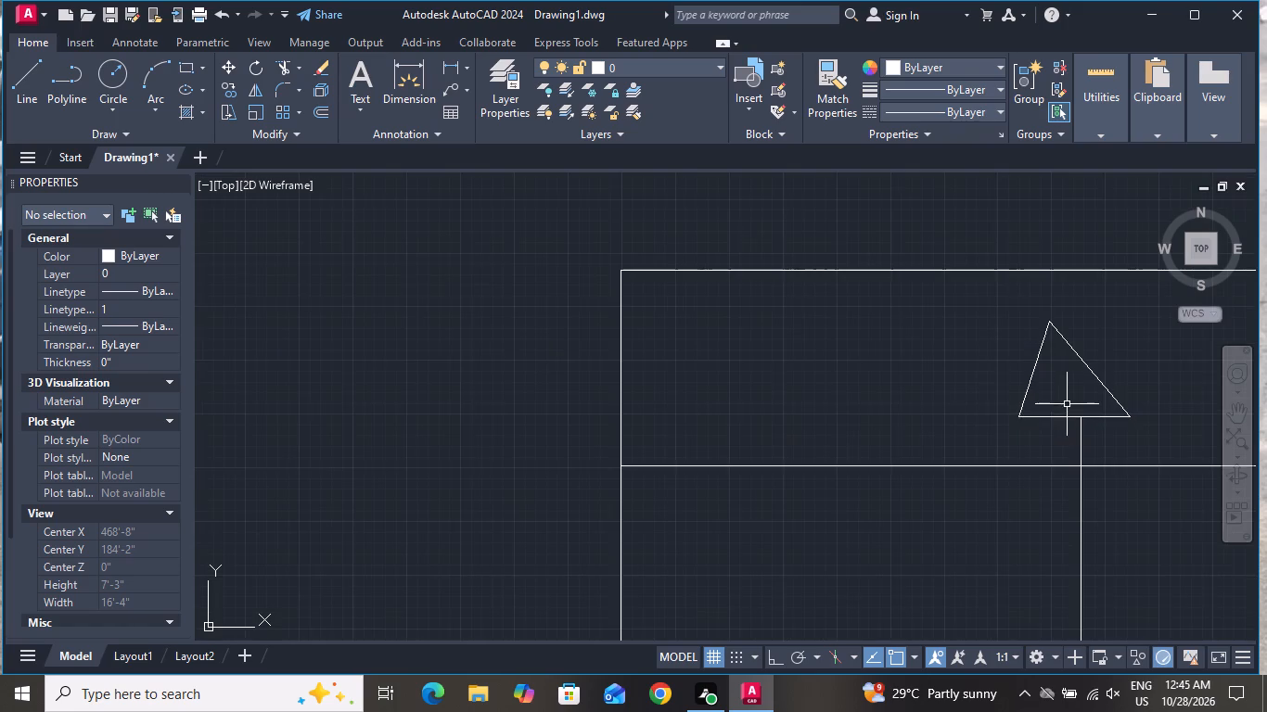
scroll(1068, 398, "down", 3)
scroll(1070, 378, "up", 1)
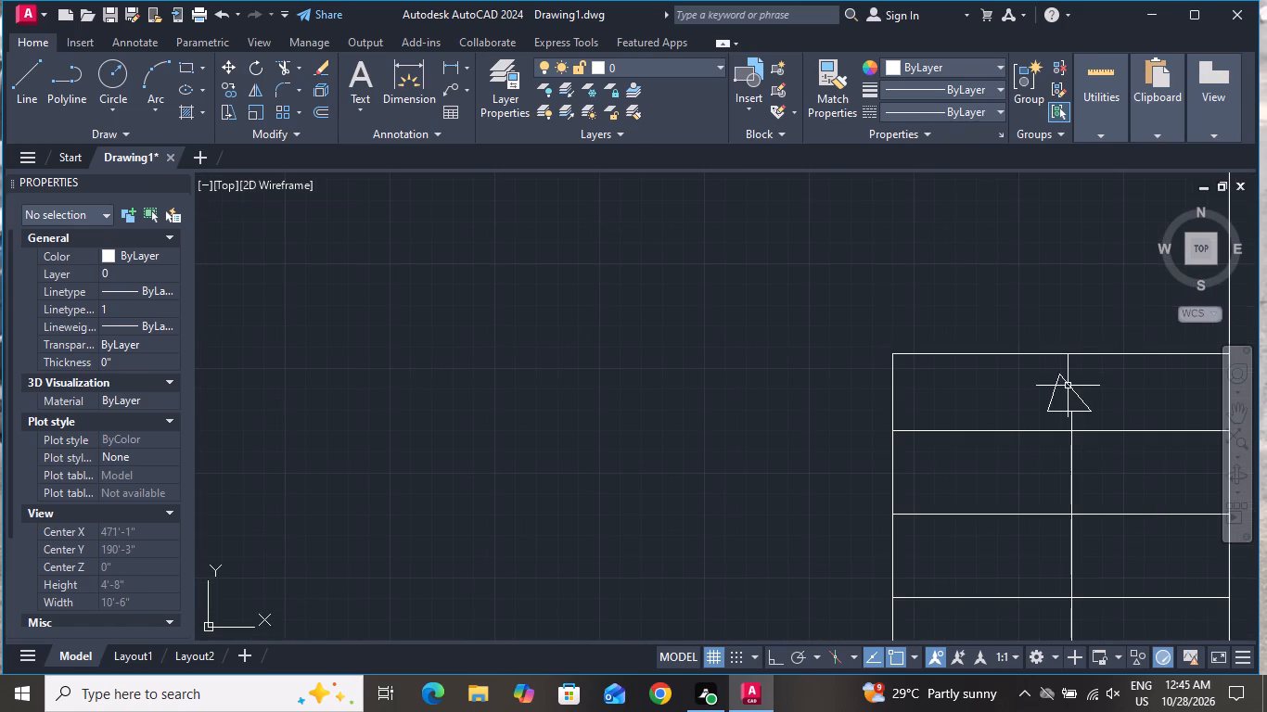
left_click(1067, 387)
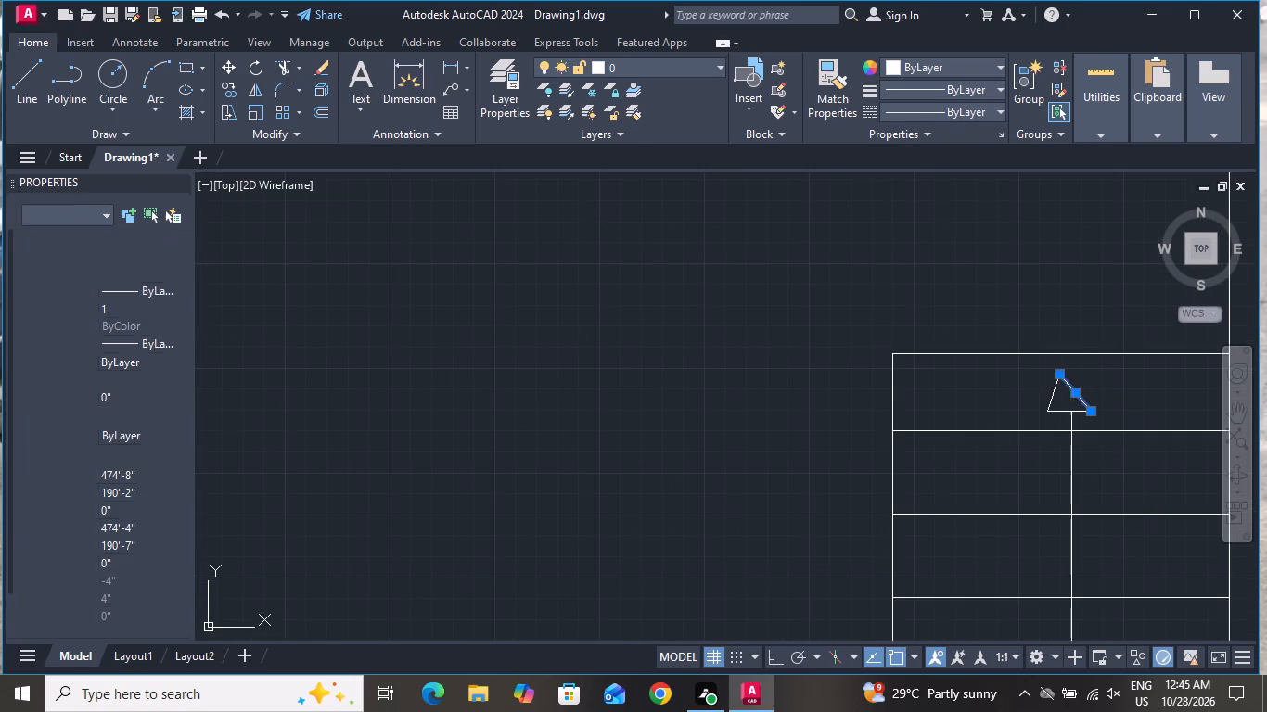
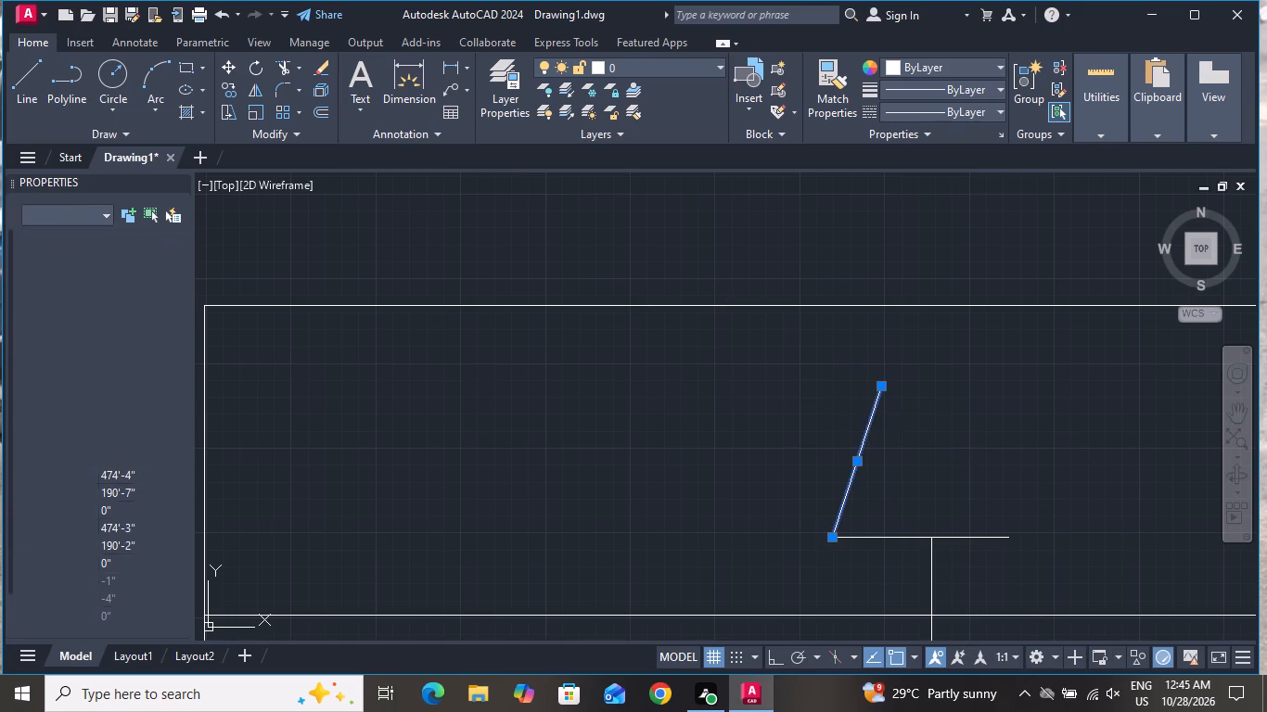
Redraw the stair arrowhead's two slanted sides, about 5" long, from the base's east end to an apex and back to its west end.
scroll(878, 453, "down", 2)
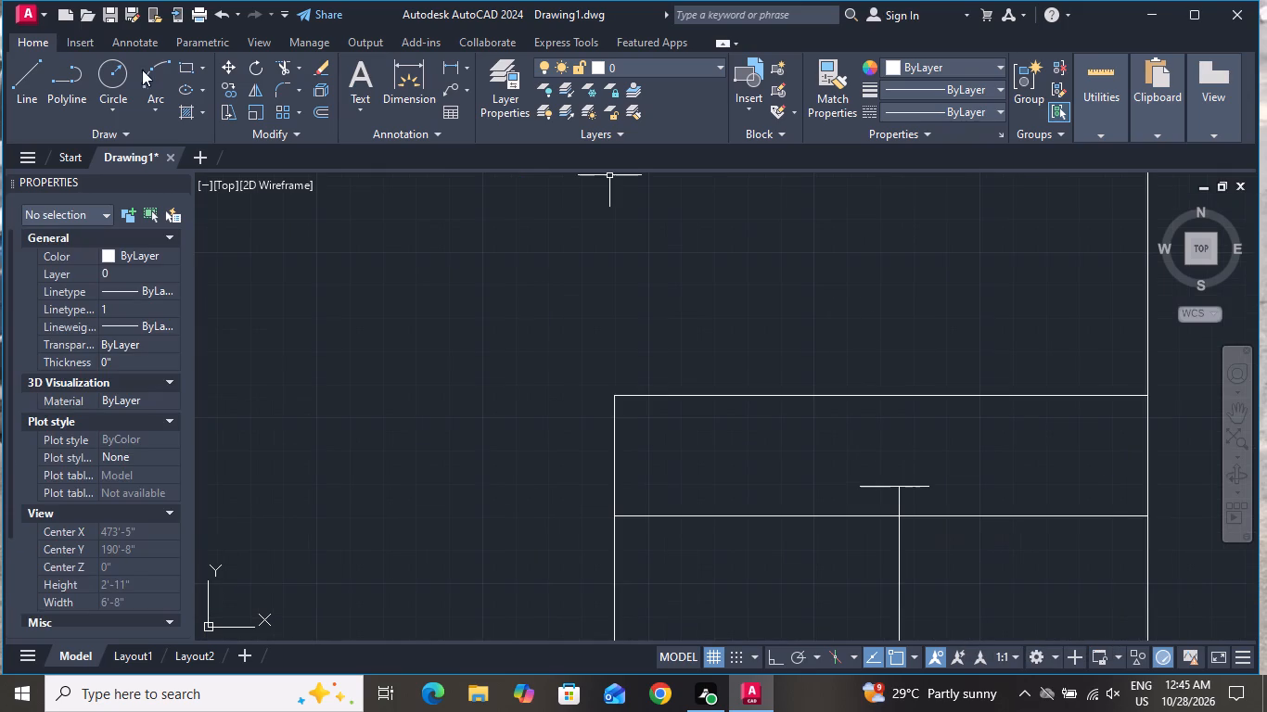
left_click(21, 76)
scroll(940, 521, "up", 2)
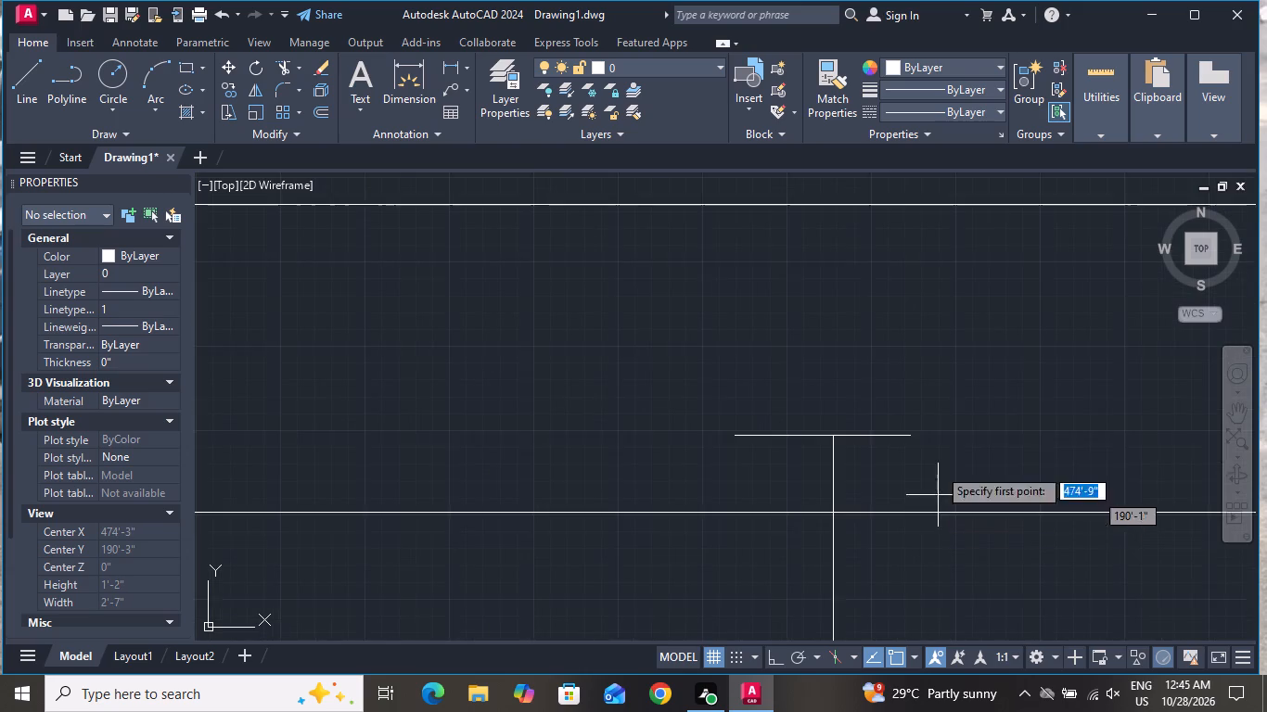
scroll(936, 410, "up", 2)
left_click(883, 470)
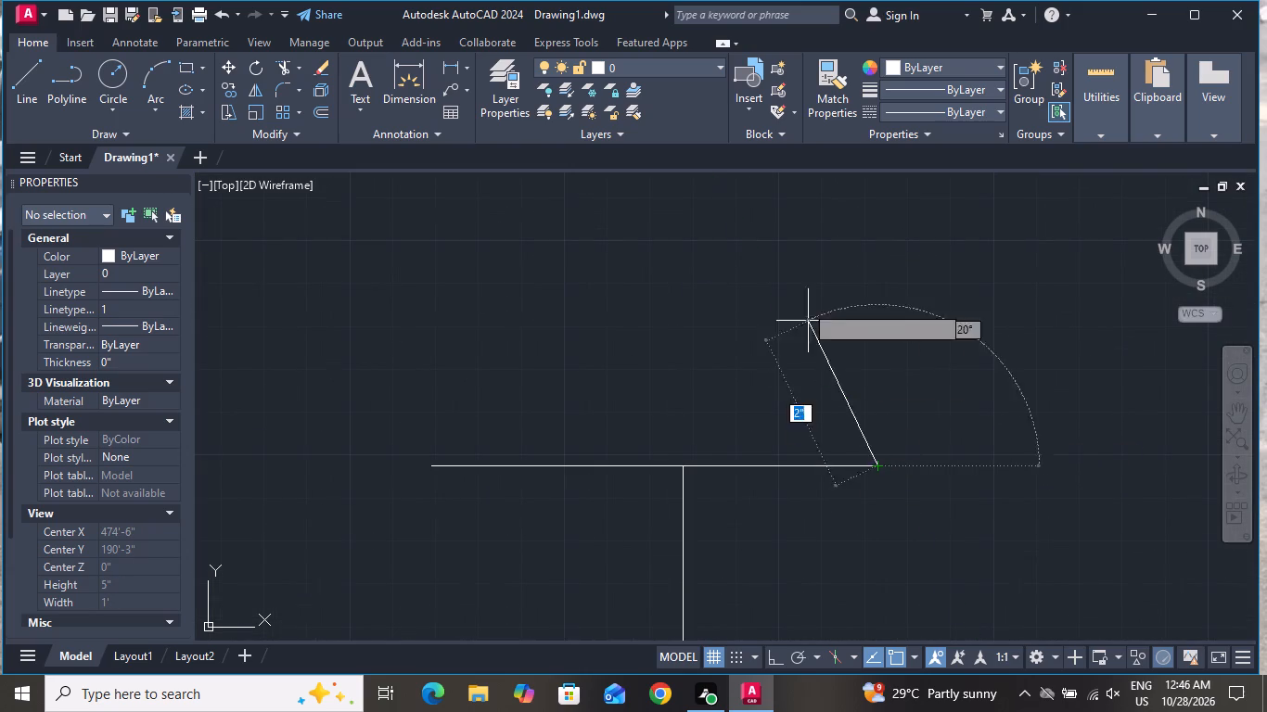
scroll(796, 254, "down", 5)
scroll(778, 244, "up", 3)
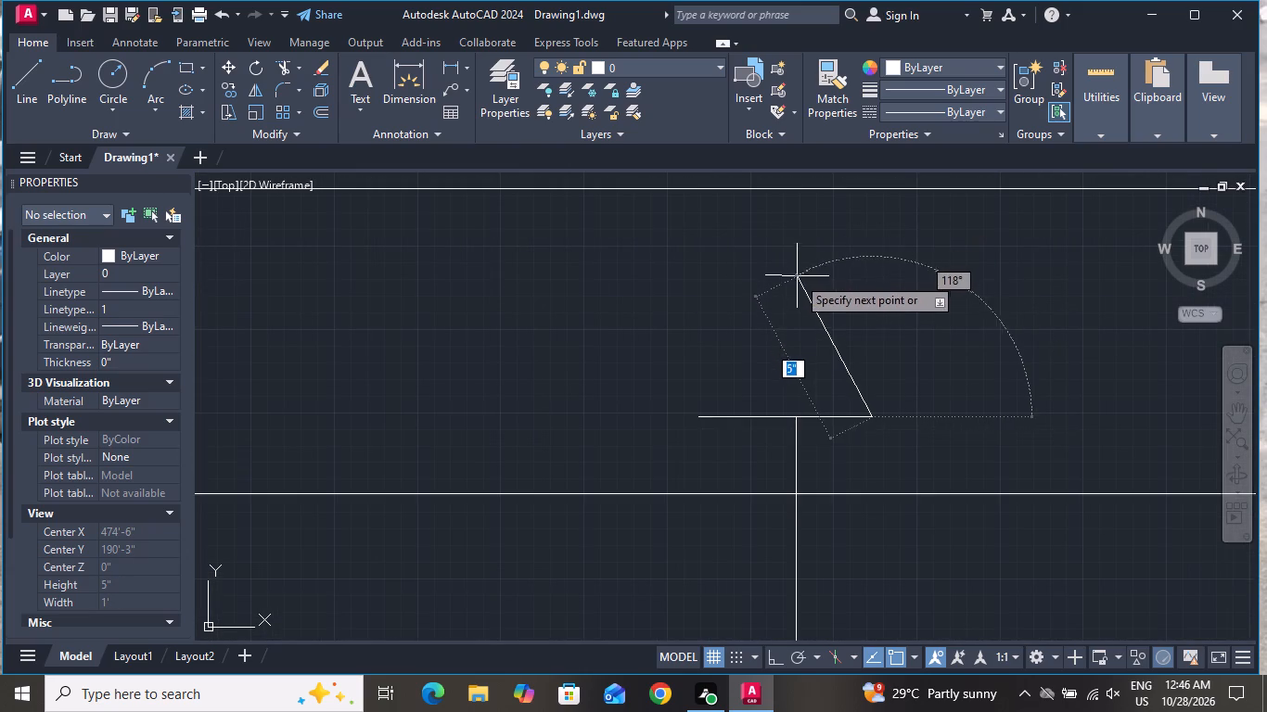
left_click(773, 247)
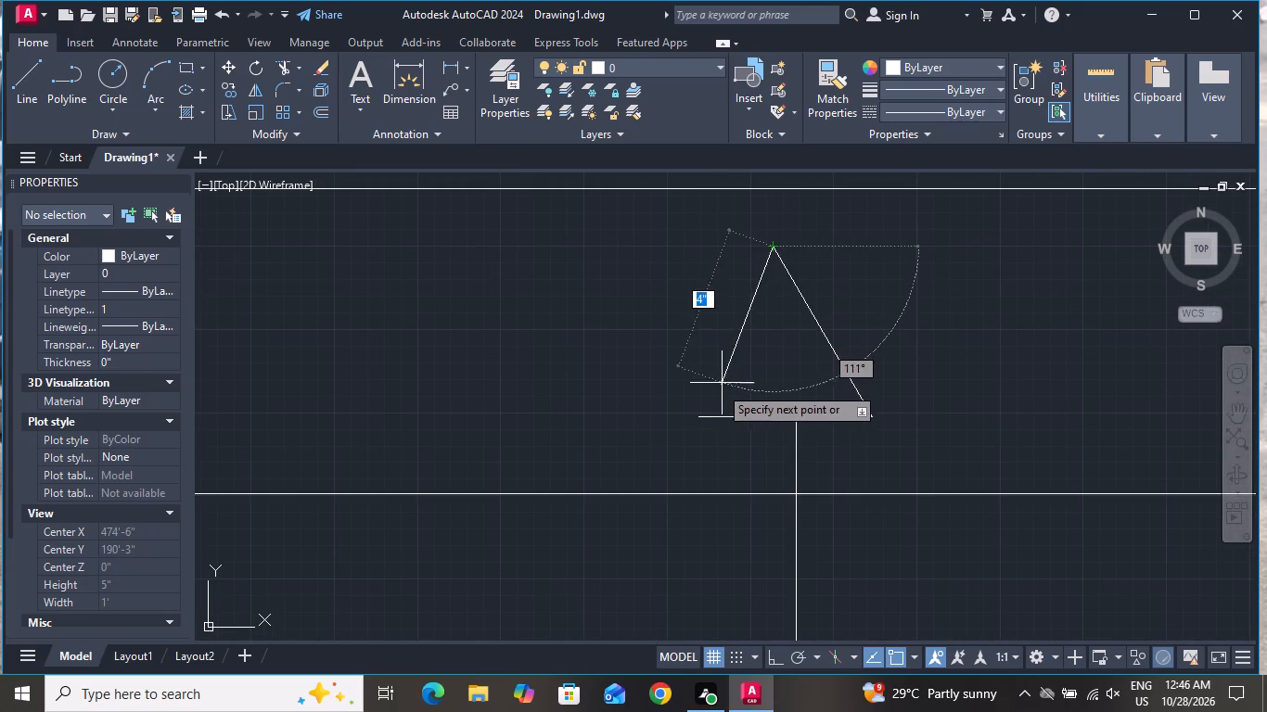
left_click(702, 417)
right_click(702, 417)
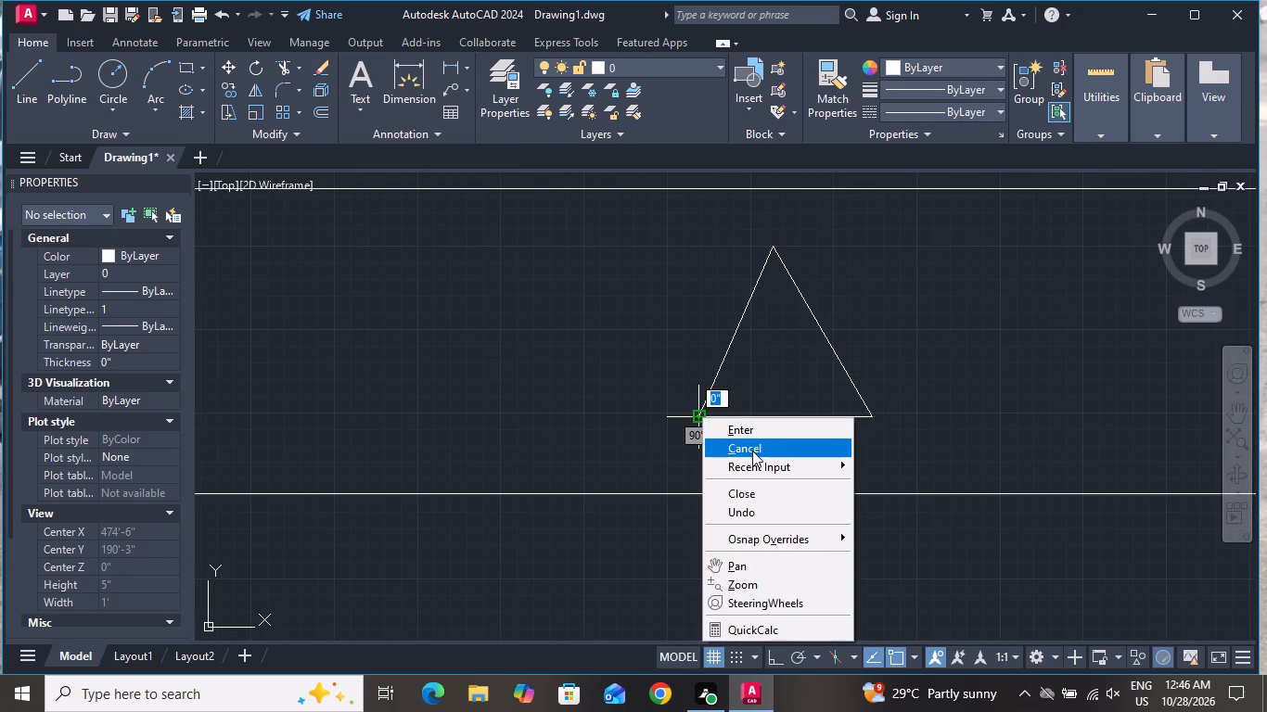
left_click(752, 451)
Draw a line across the northwest room's north wall, from the inner face's midpoint perpendicular to the outer face.
scroll(812, 439, "down", 5)
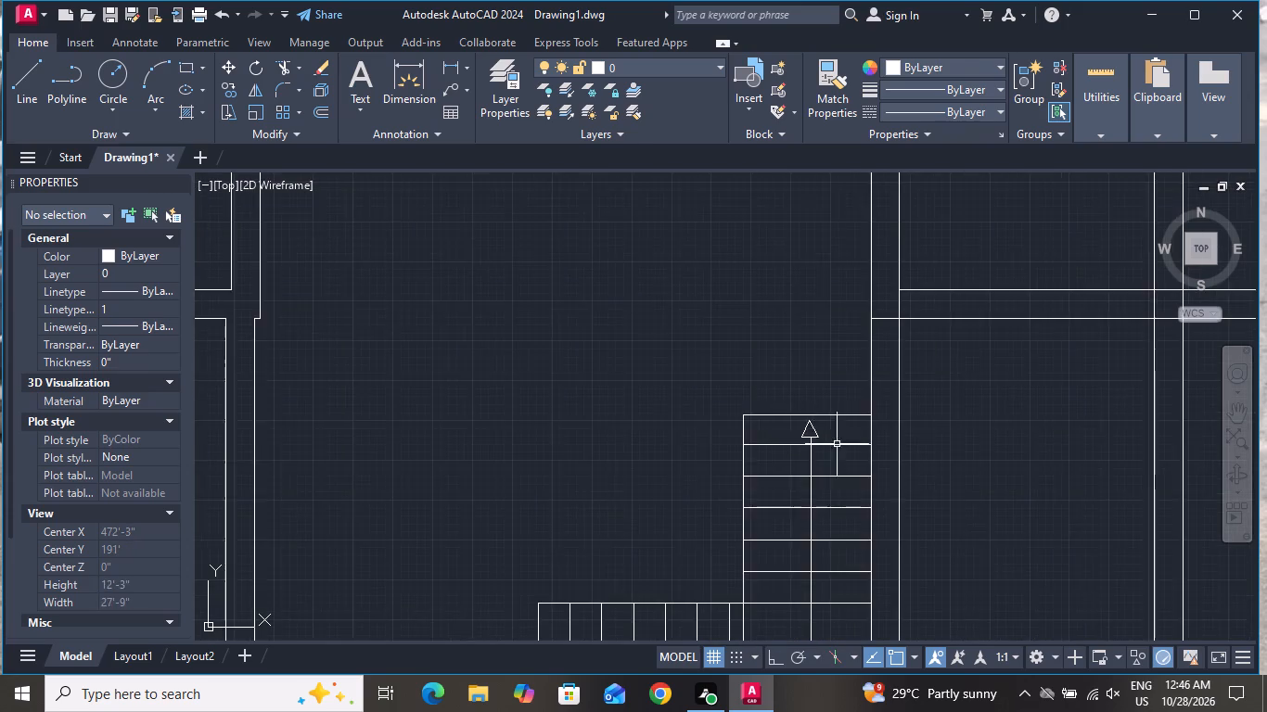
scroll(851, 461, "down", 3)
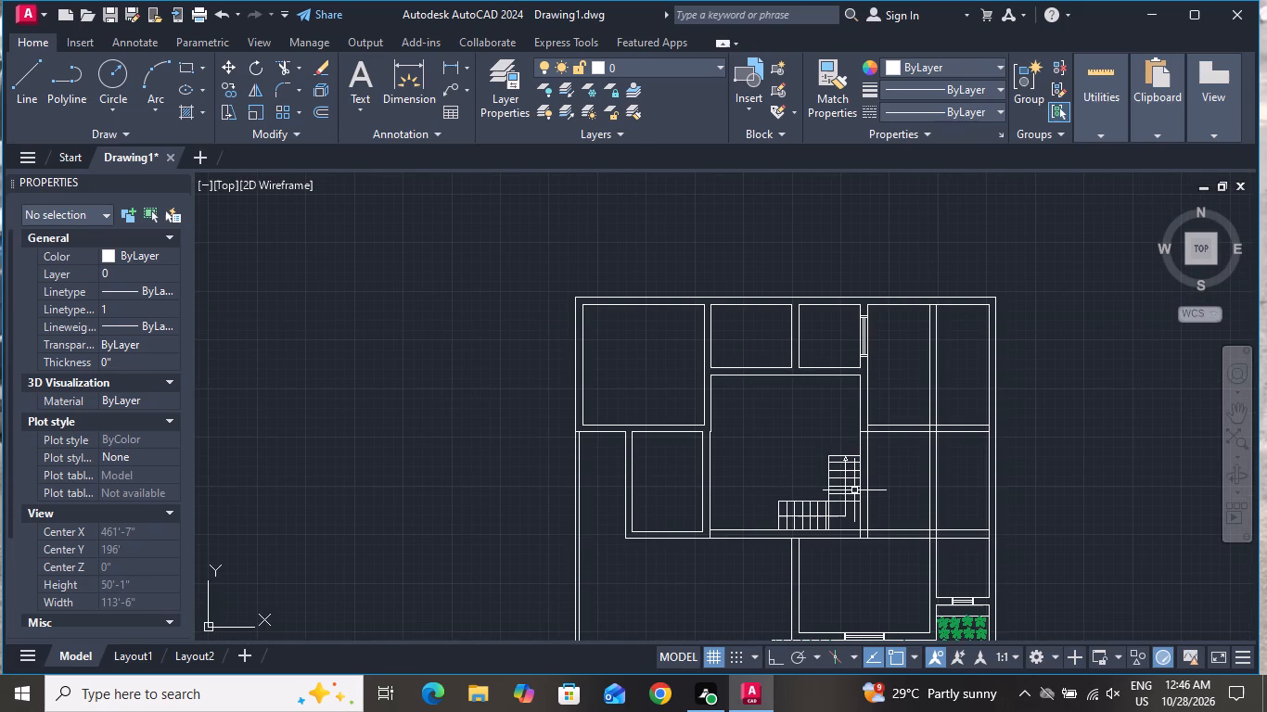
scroll(837, 486, "down", 1)
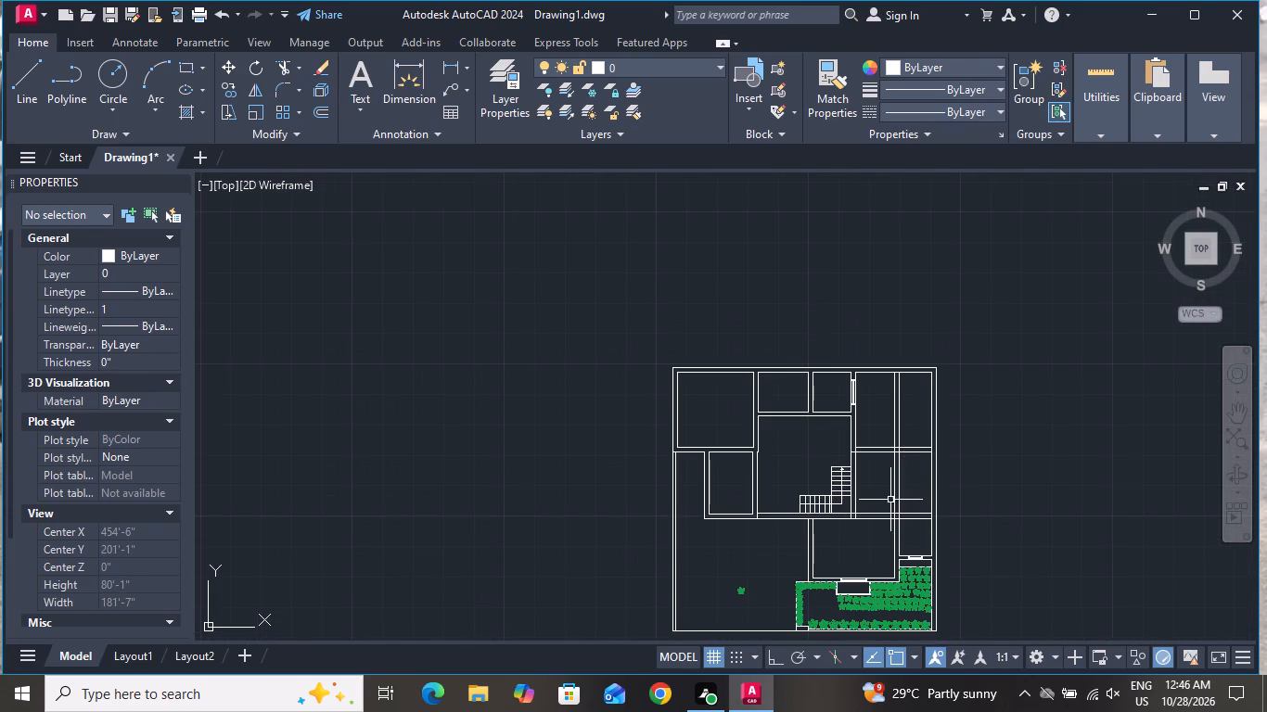
scroll(879, 508, "up", 2)
scroll(879, 508, "down", 1)
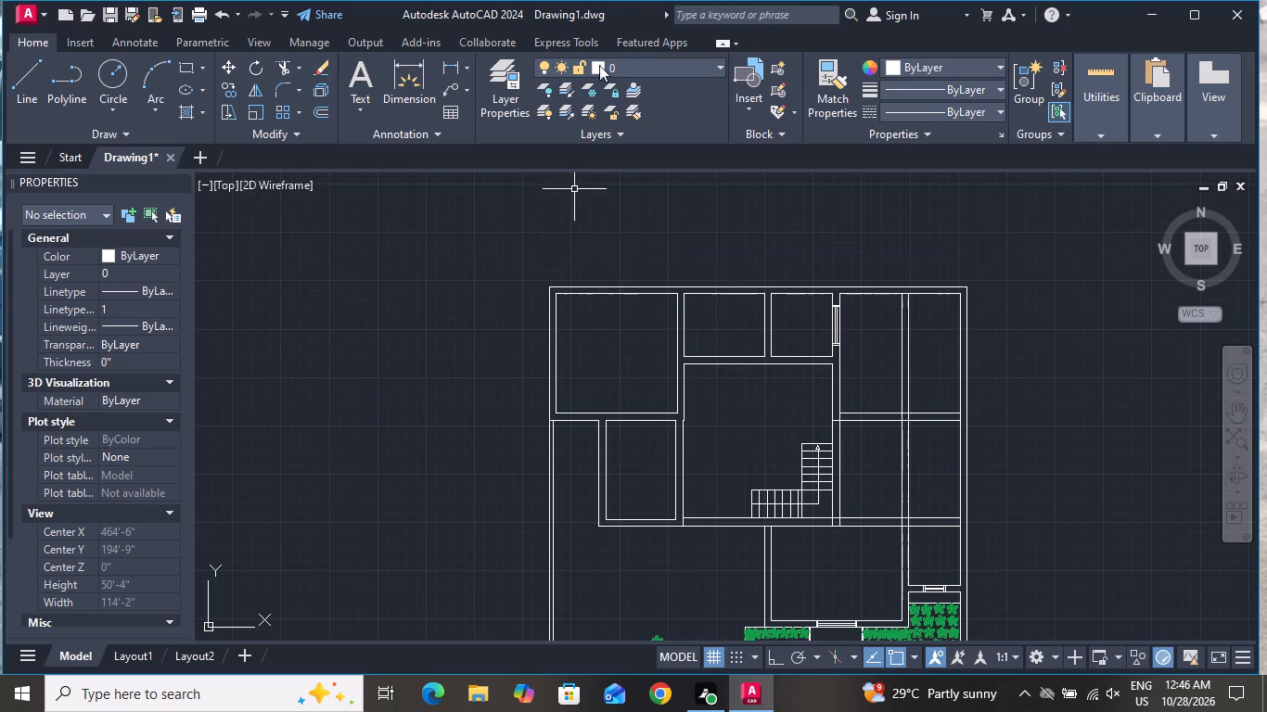
left_click(31, 84)
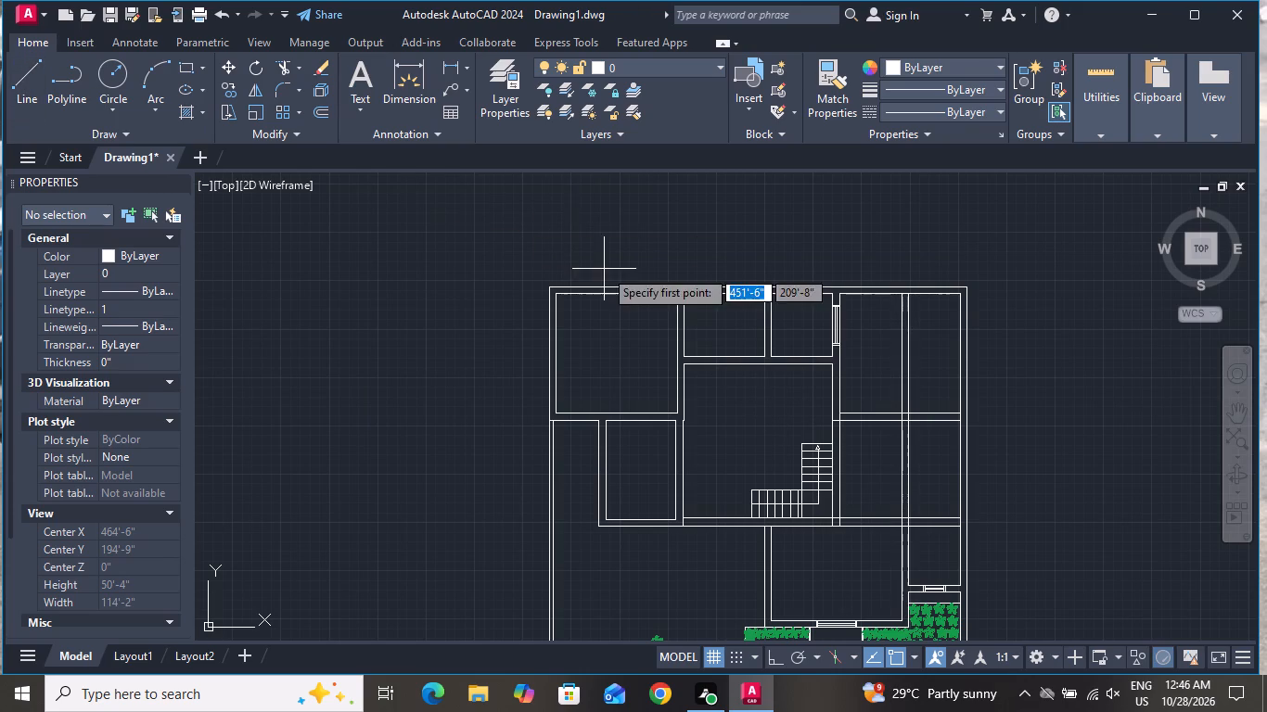
scroll(604, 275, "up", 3)
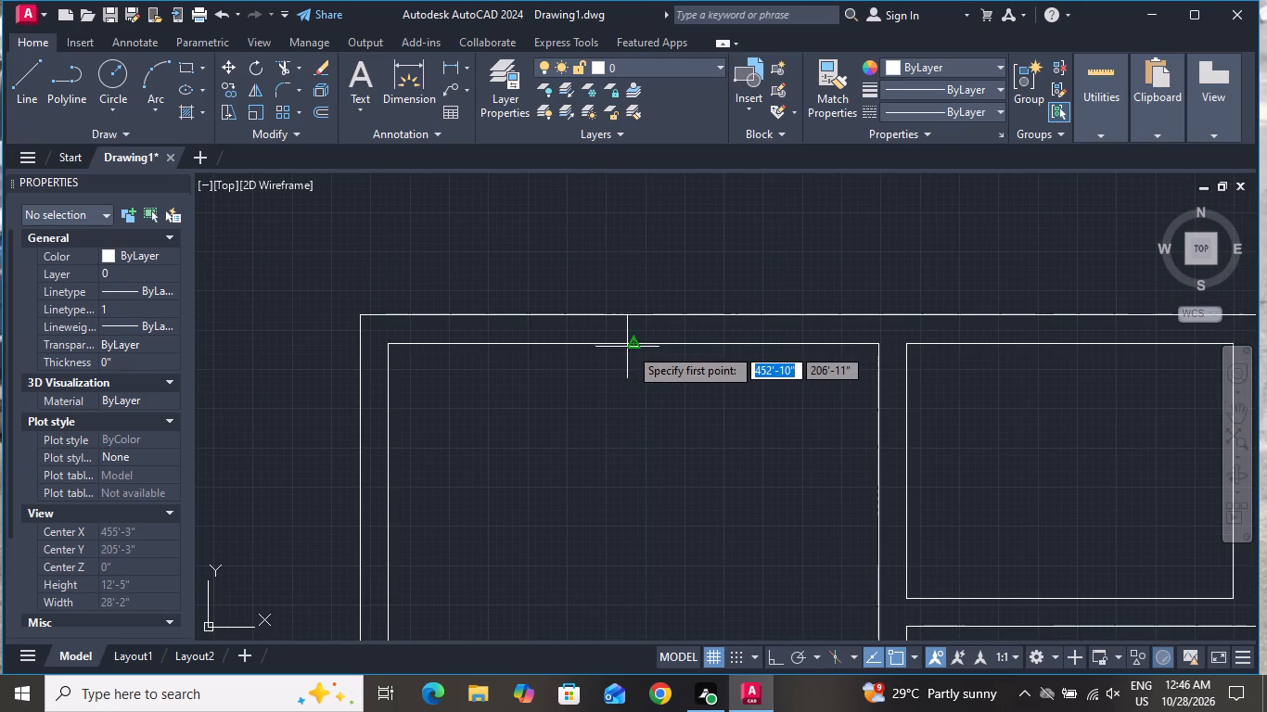
left_click(632, 346)
left_click(633, 314)
right_click(633, 314)
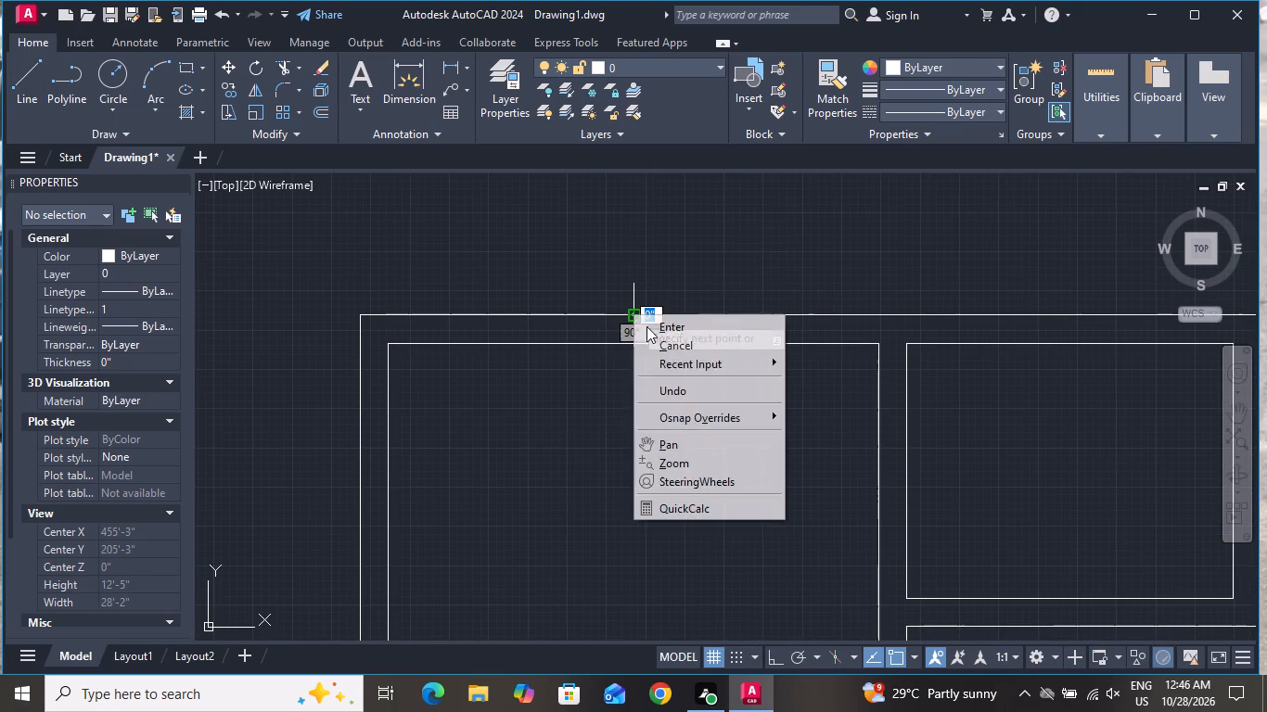
left_click(659, 346)
Offset the window centre line in the north wall 2' to the east and 2' to the west.
type("O")
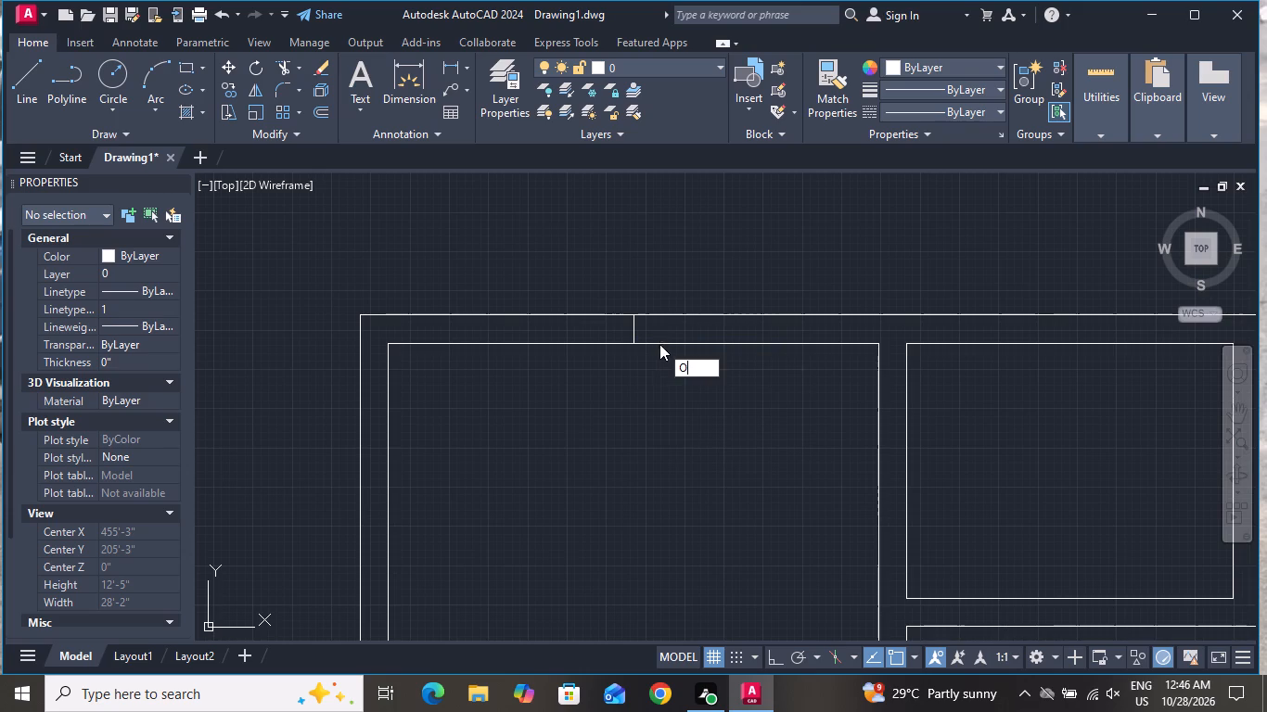
key("space")
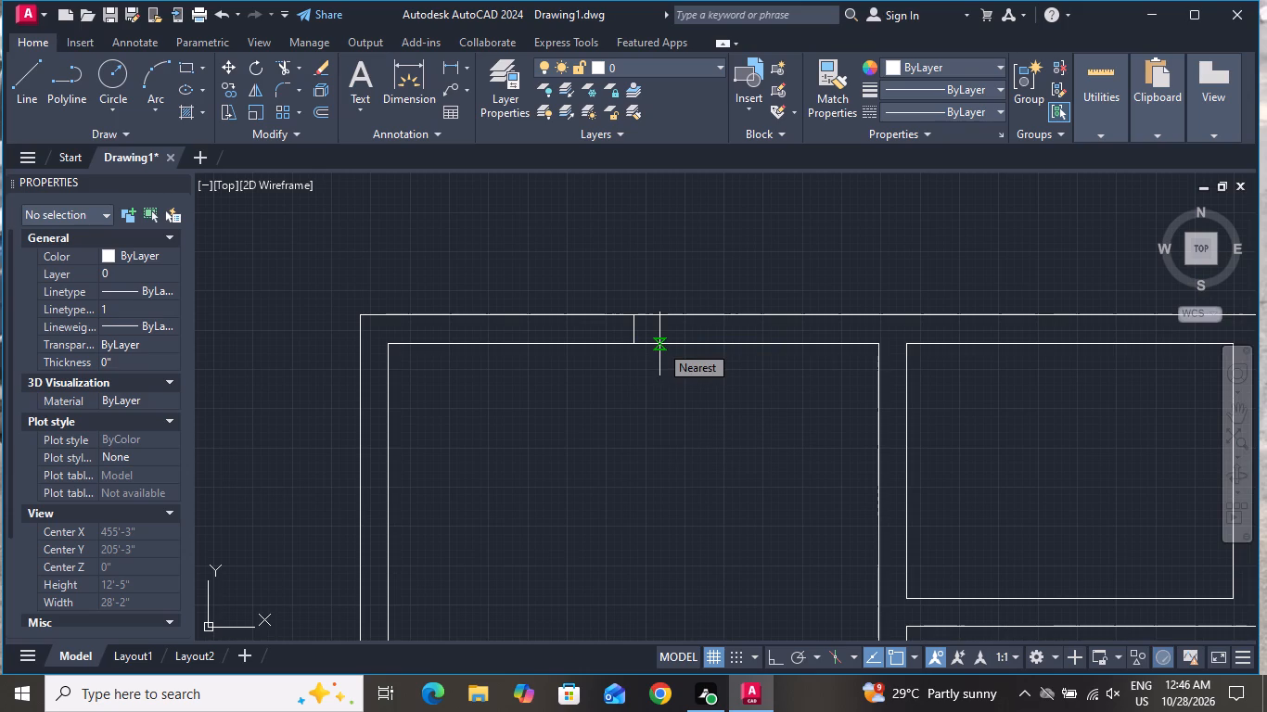
key("2")
key("apostrophe")
key("Return")
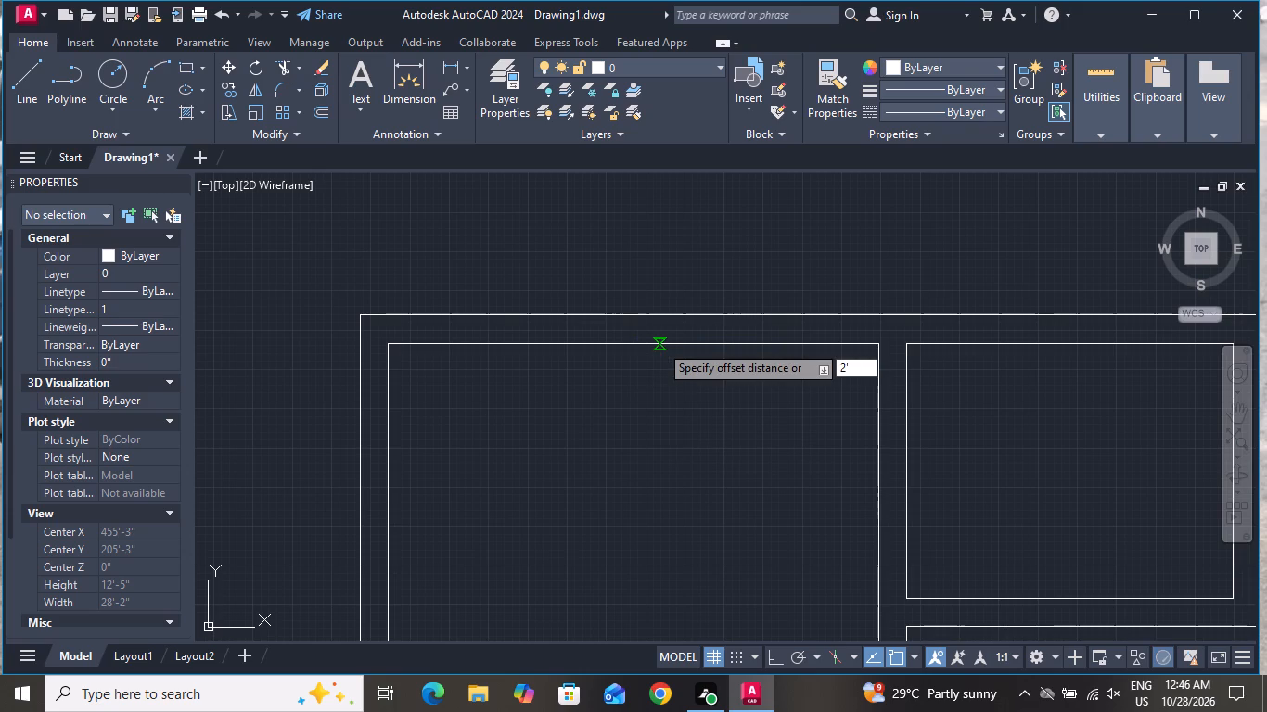
scroll(605, 321, "up", 1)
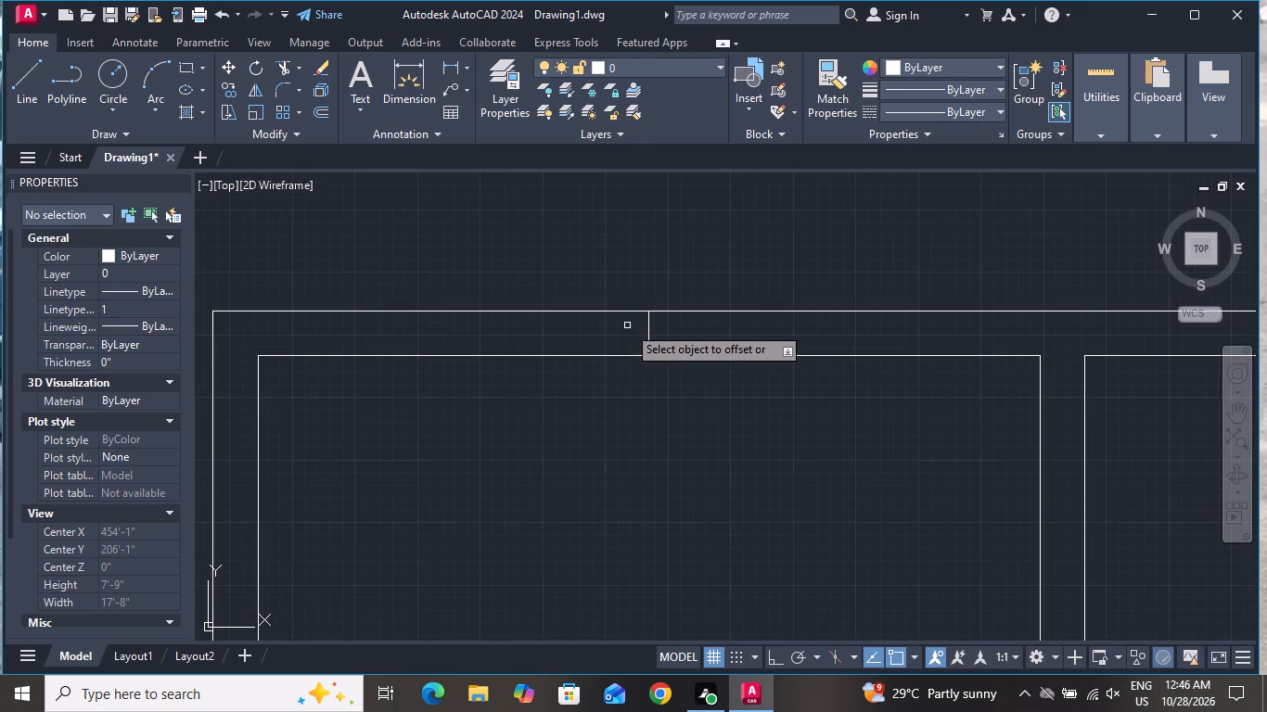
left_click(647, 328)
left_click(724, 334)
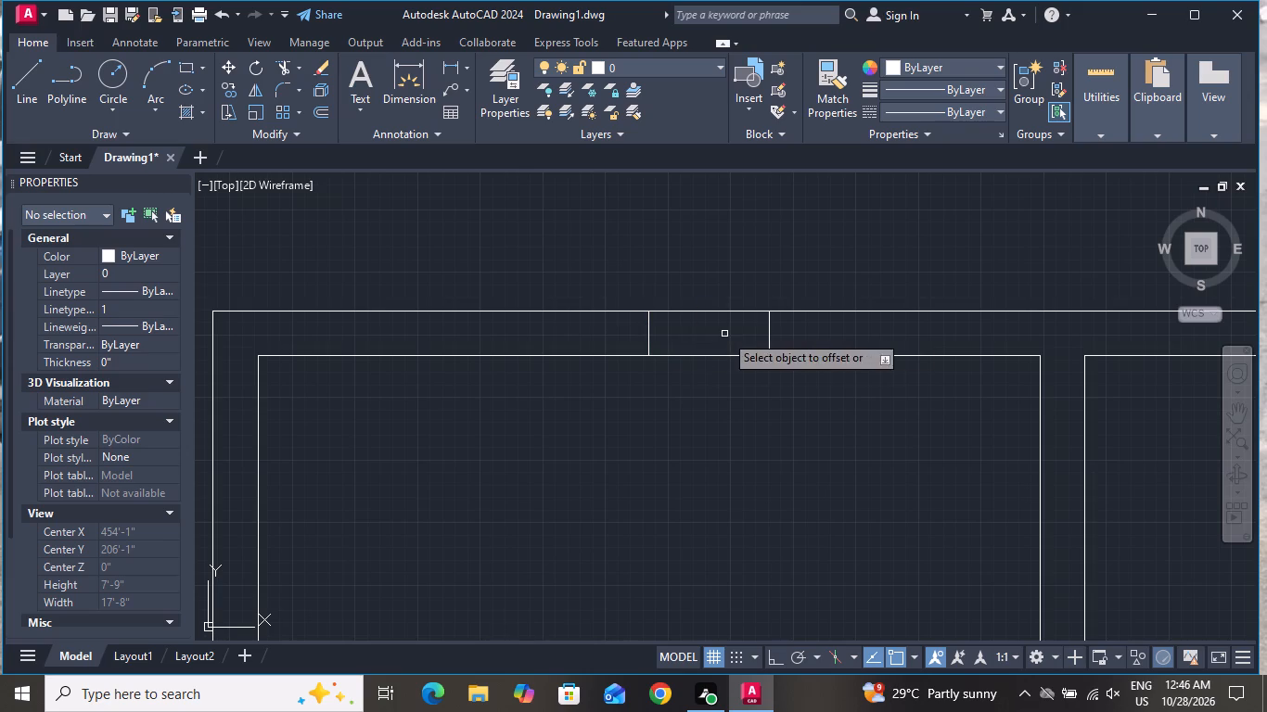
left_click(648, 341)
left_click(519, 341)
right_click(520, 341)
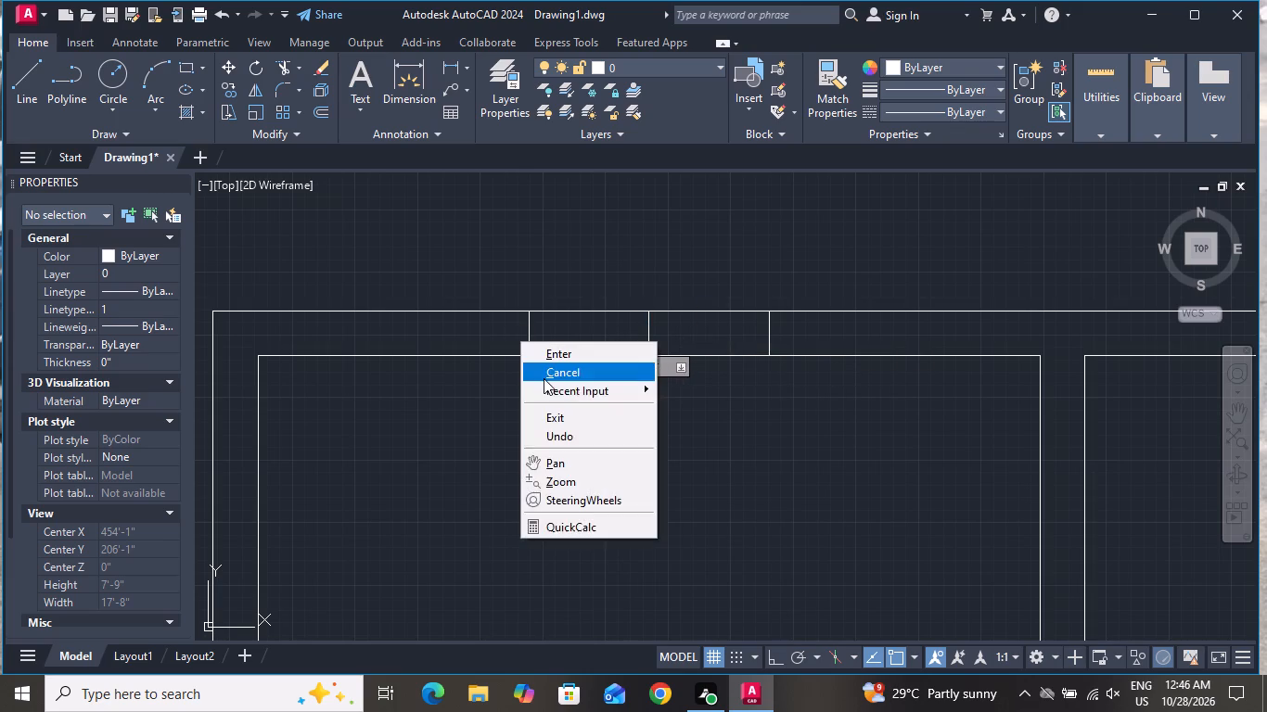
left_click(545, 379)
Offset the window's west and east end lines 2" outward to form the jambs.
type("O 2")
key("shift+quotedbl")
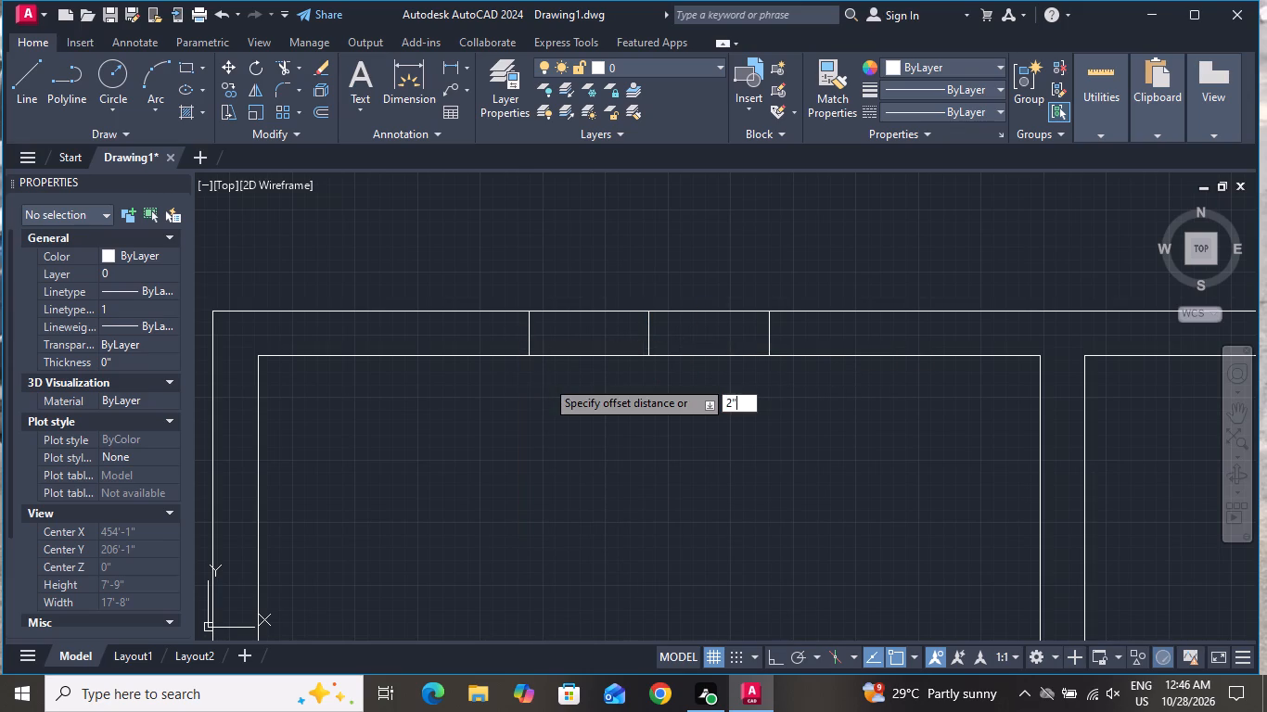
key("Return")
left_click(531, 333)
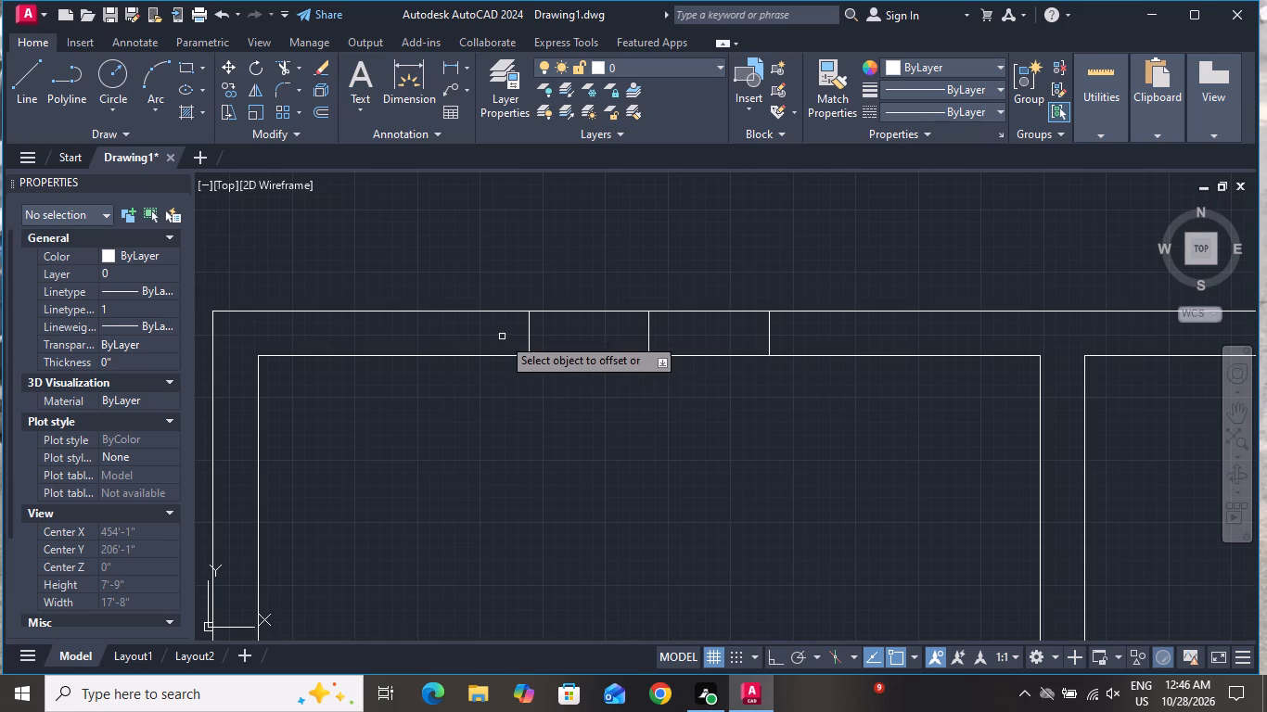
left_click(502, 337)
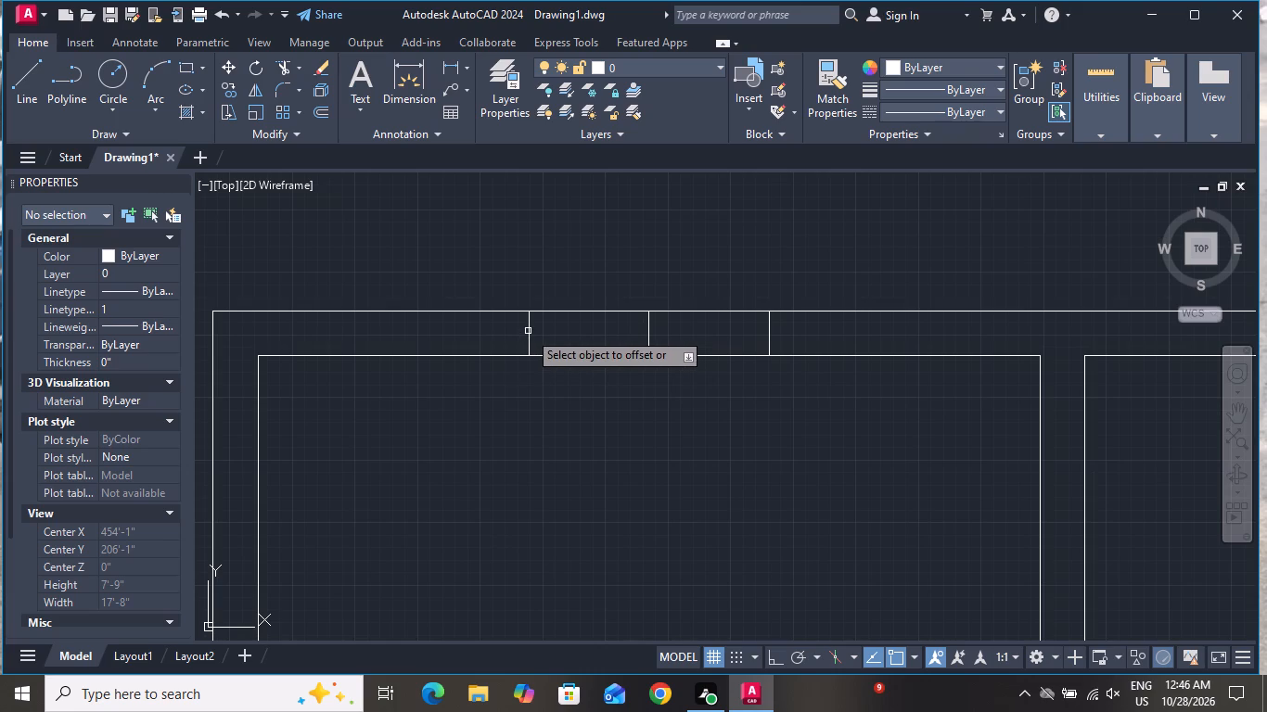
left_click(528, 331)
left_click(516, 334)
left_click(770, 333)
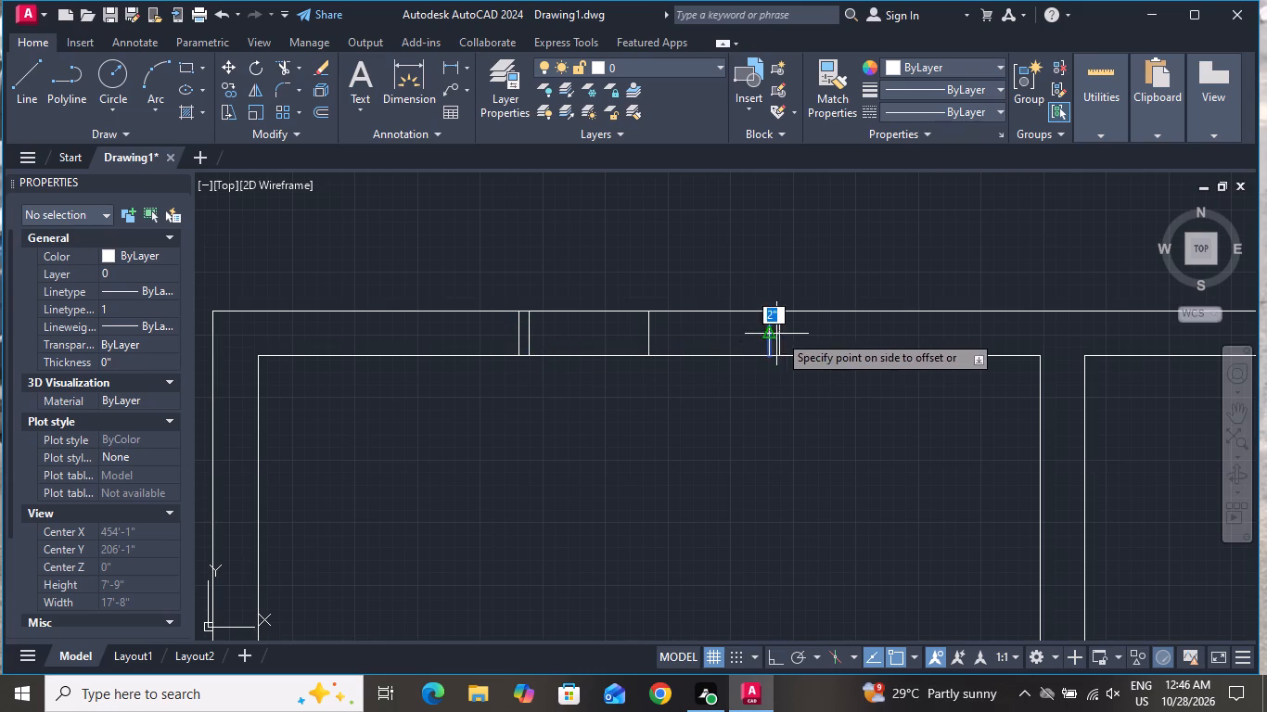
left_click(787, 334)
right_click(784, 335)
left_click(818, 365)
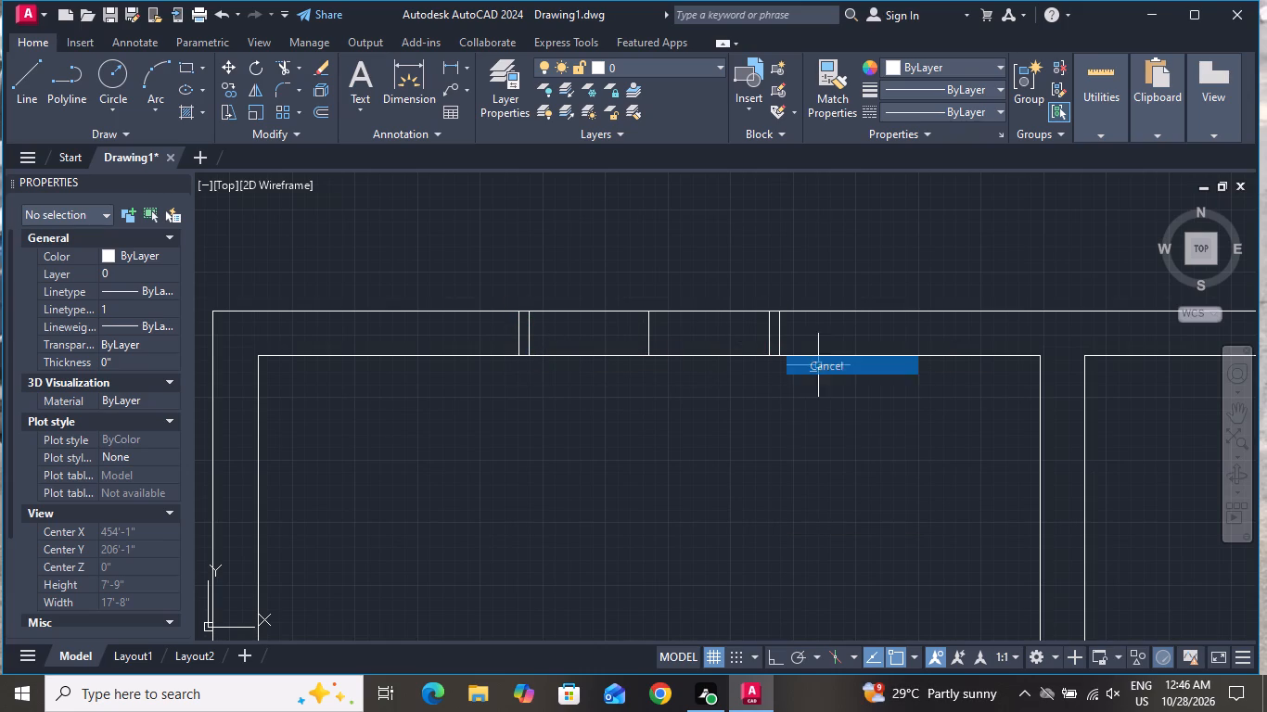
Draw a glazing line along the wall between the midpoints of the window's two inner jamb lines.
left_click(34, 71)
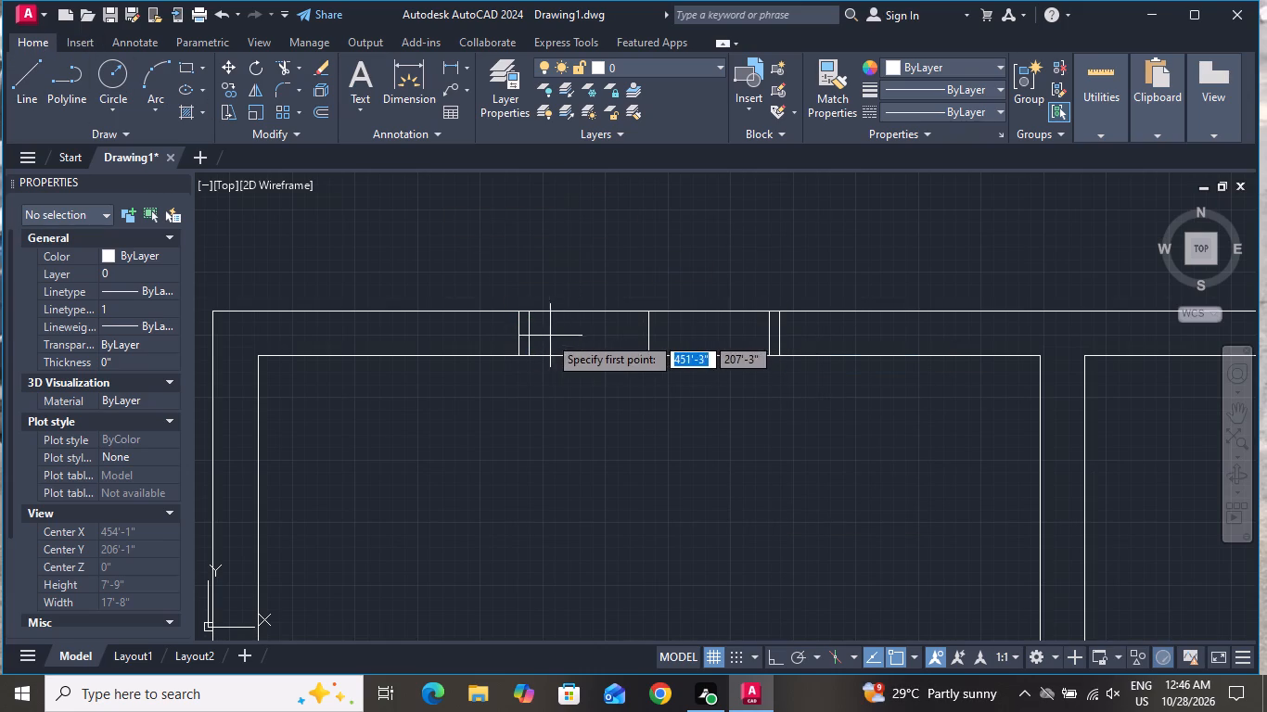
left_click(528, 337)
left_click(766, 336)
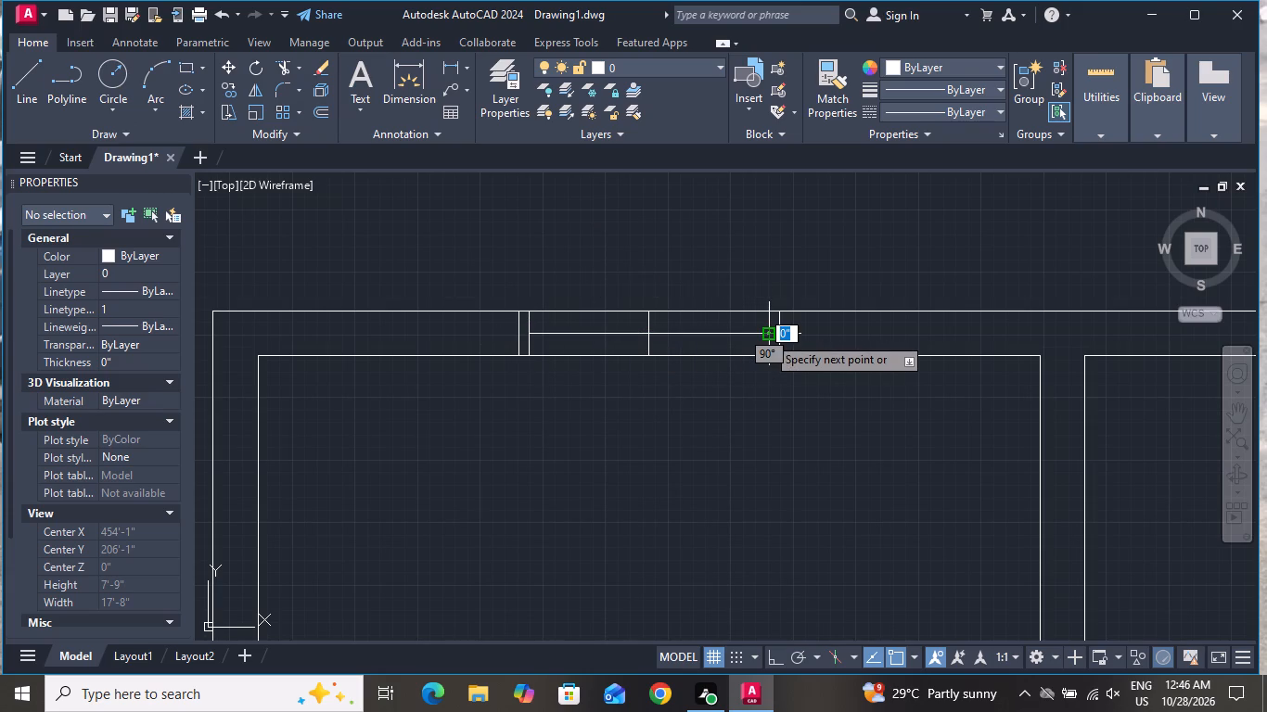
right_click(766, 336)
left_click(782, 358)
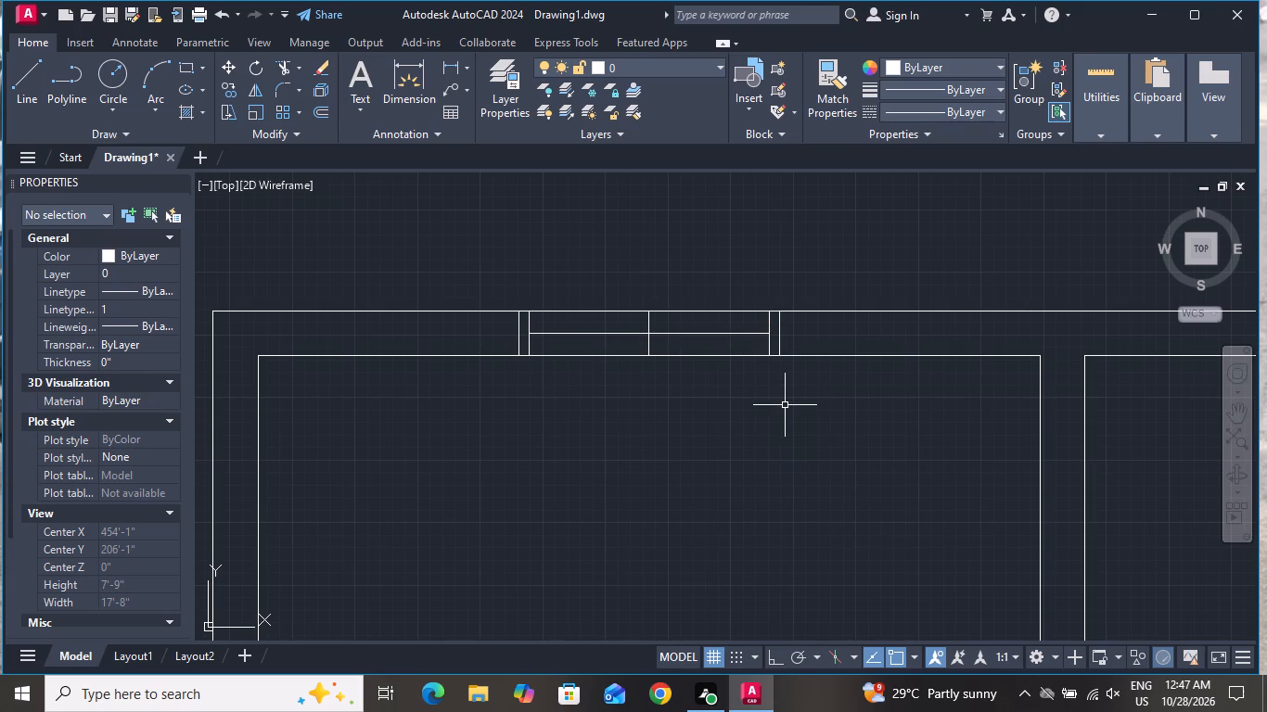
Offset the window's glazing line 1" to the north and 1" to the south.
type("O")
key("space")
key("1")
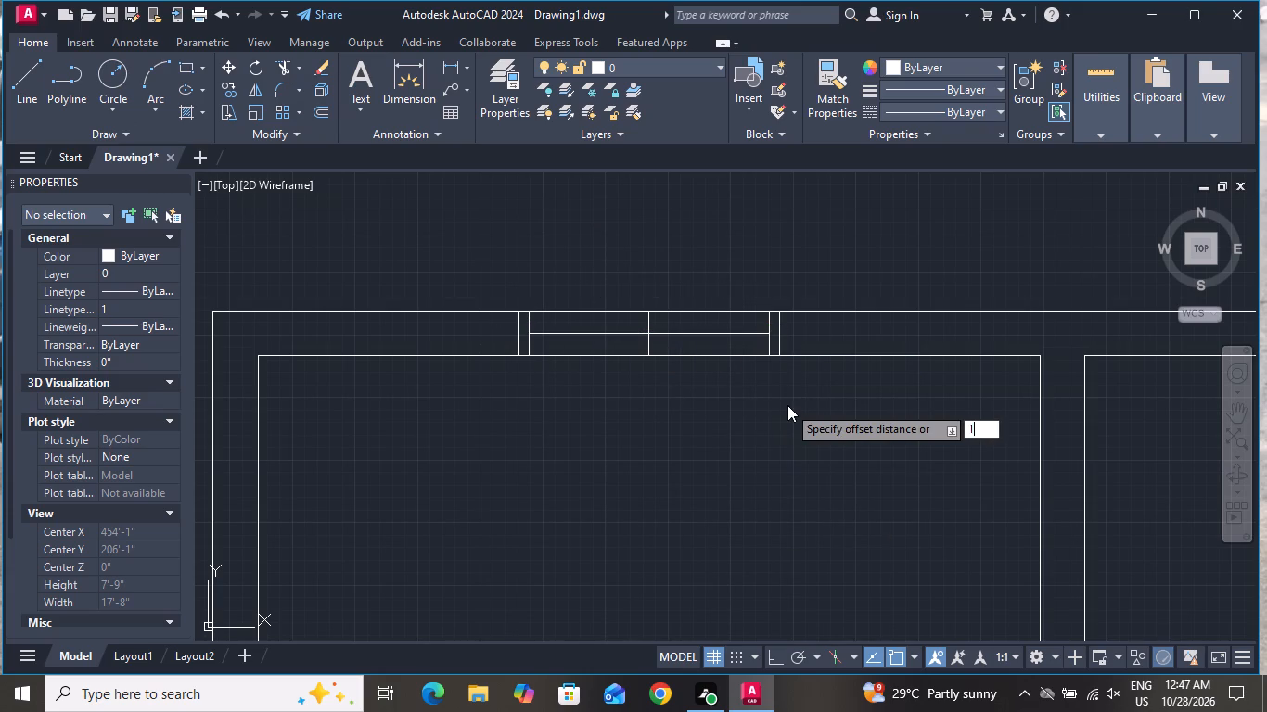
key("shift+quotedbl")
key("Return")
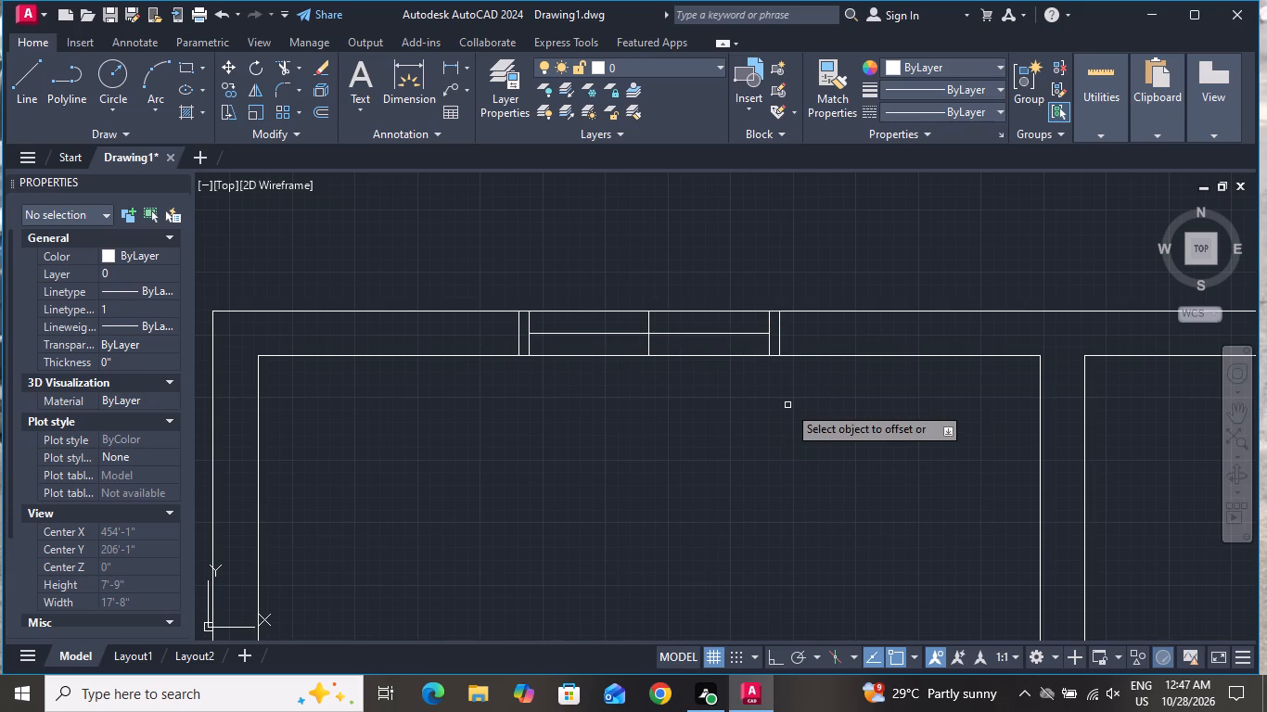
scroll(697, 324, "up", 1)
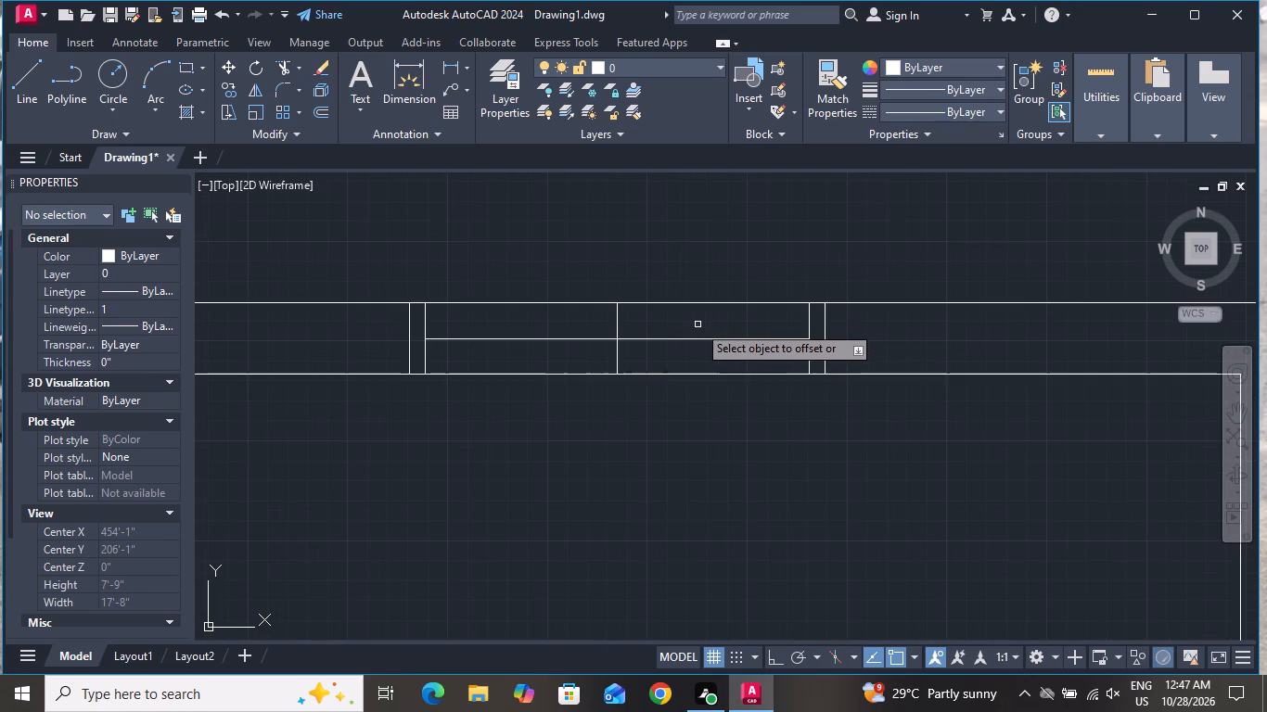
left_click(689, 341)
left_click(680, 316)
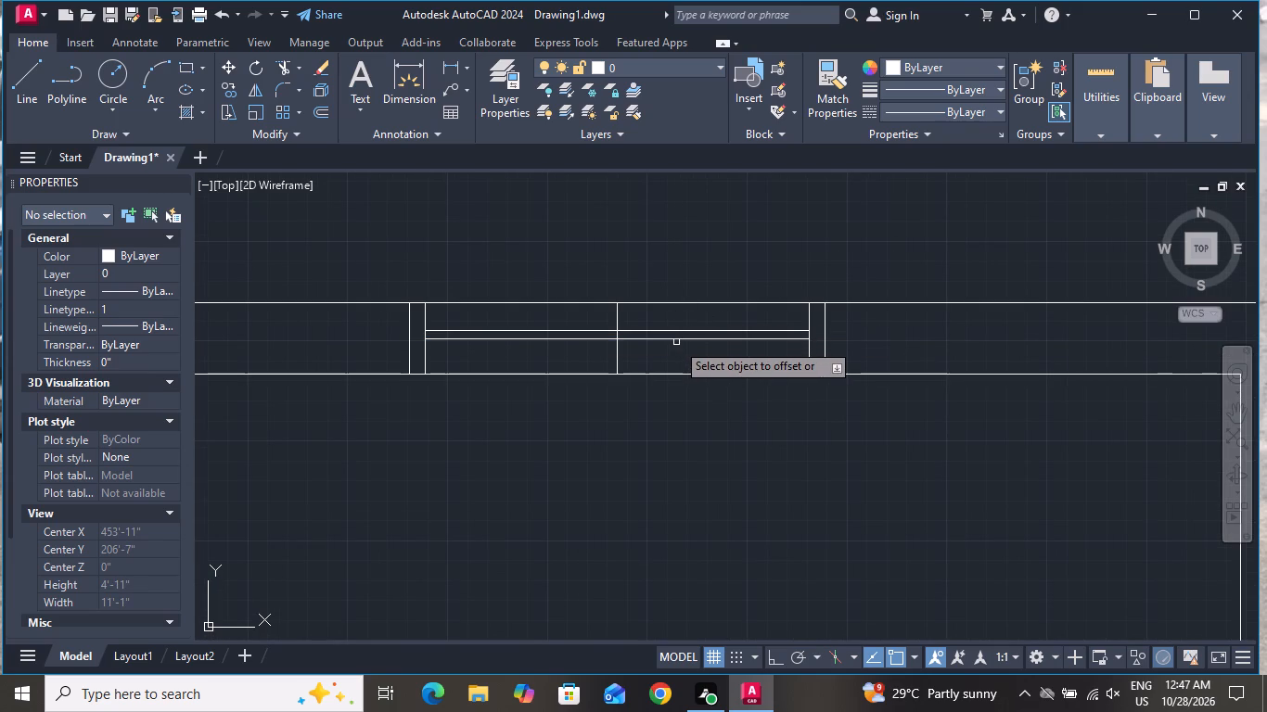
left_click(676, 341)
left_click(678, 348)
right_click(678, 349)
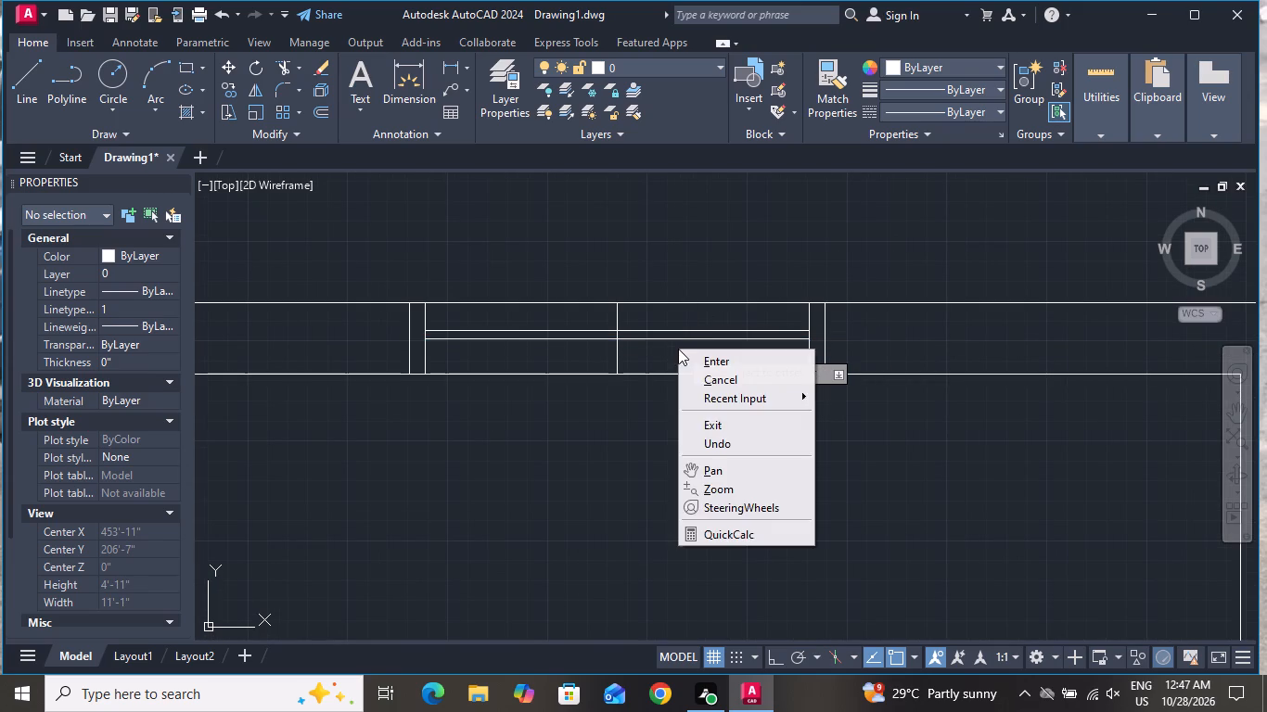
left_click(681, 336)
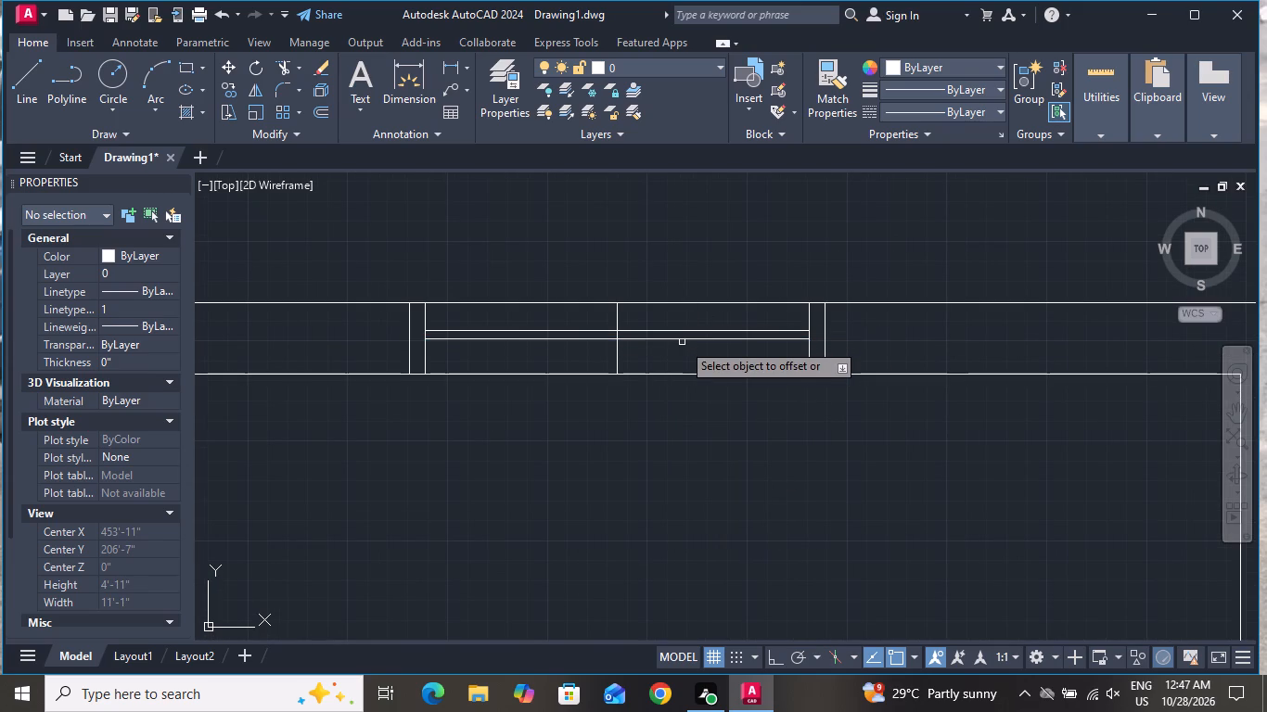
left_click(682, 340)
left_click(690, 372)
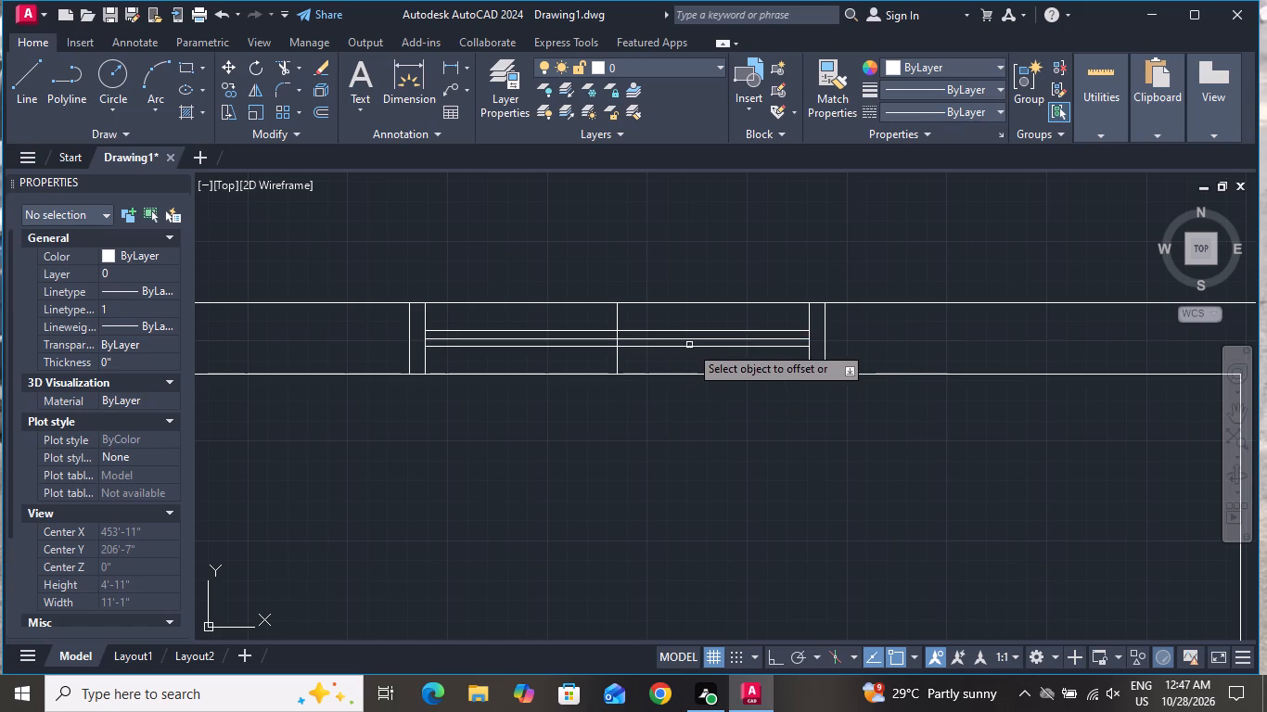
right_click(684, 334)
left_click(736, 357)
scroll(618, 339, "up", 1)
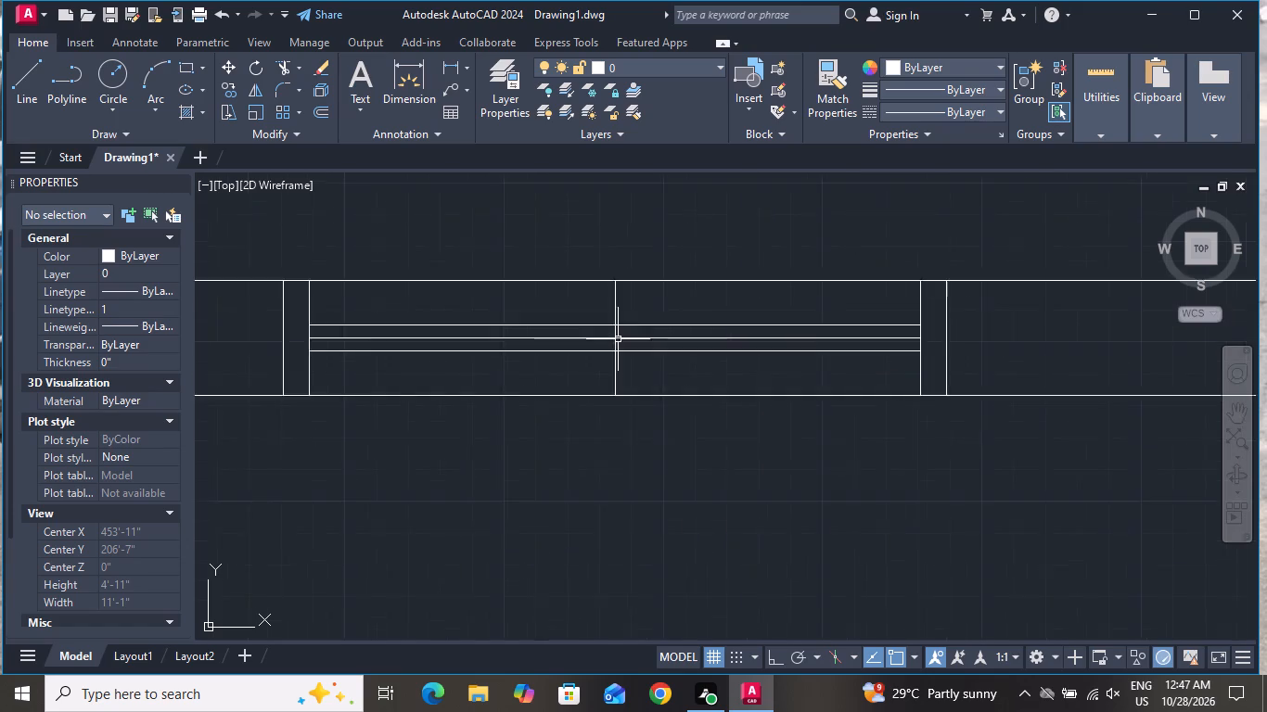
Delete the centre line and the middle glazing line of the window in the north wall of the northwest room.
scroll(618, 339, "up", 4)
left_click(622, 322)
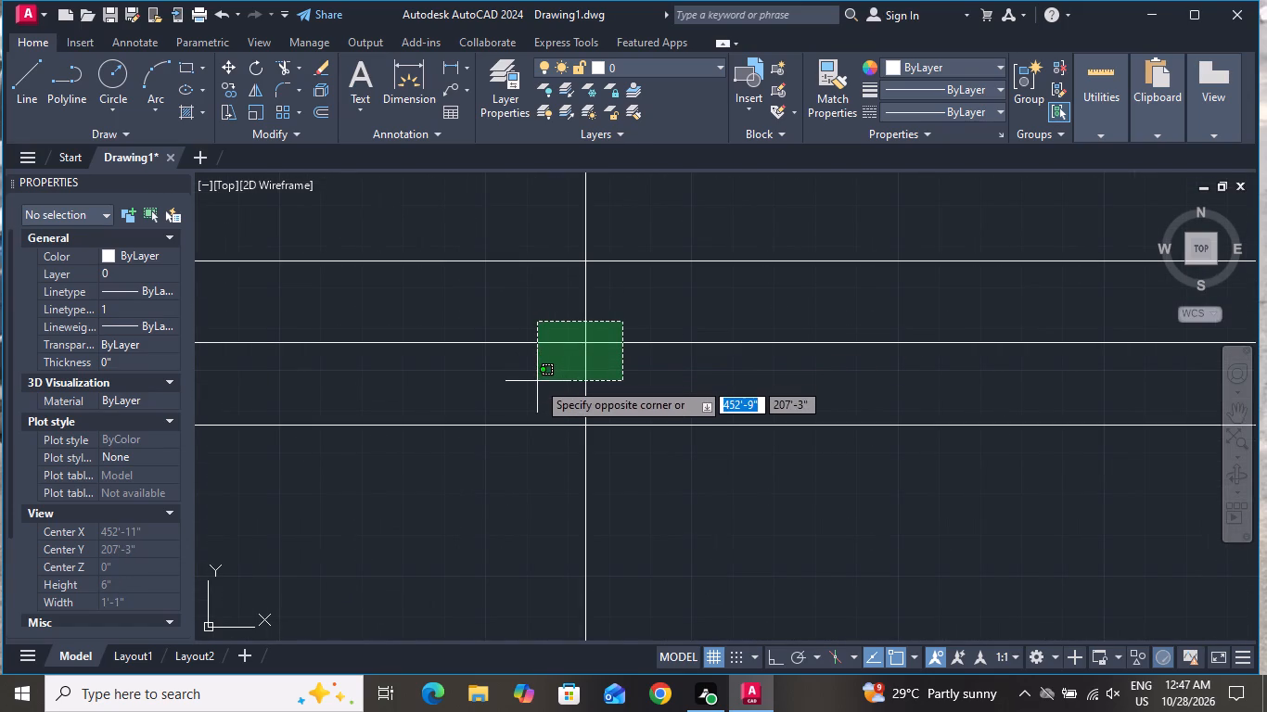
left_click(542, 381)
key("Delete")
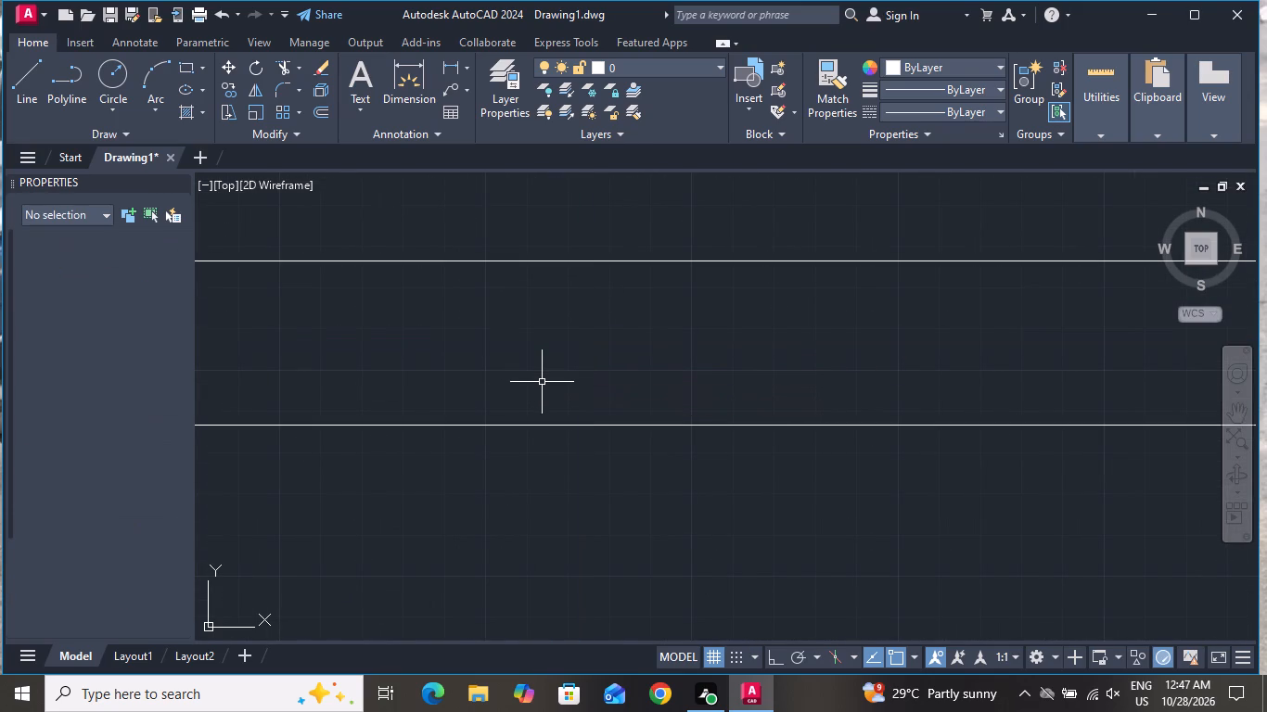
Draw a window centre line across the north wall at the midpoint of the small room just east of the northwest room.
scroll(563, 382, "down", 7)
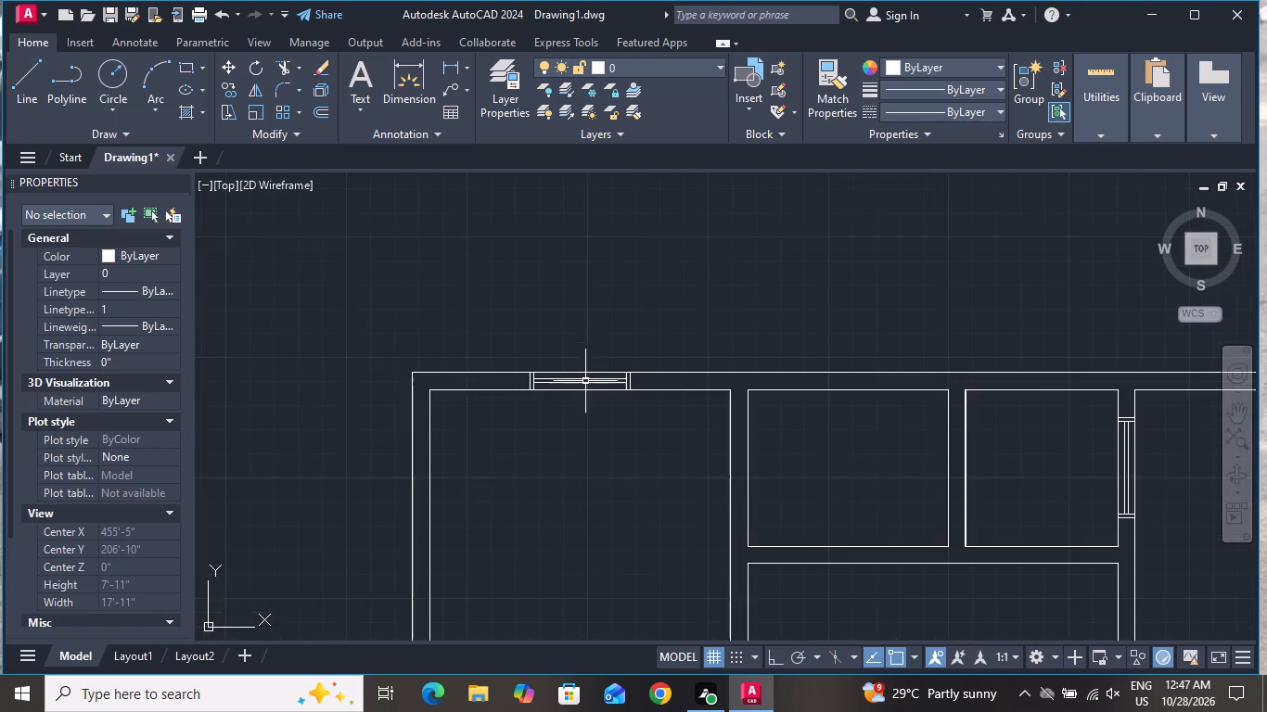
scroll(585, 381, "down", 2)
left_click(15, 76)
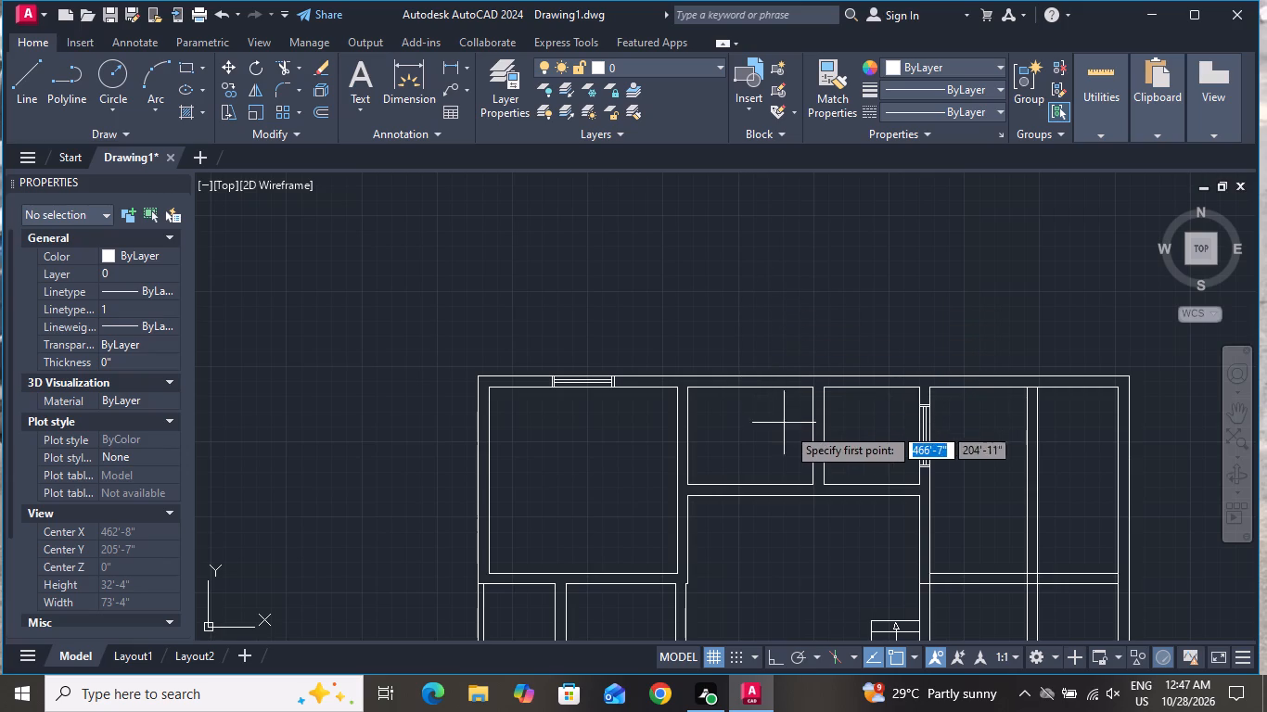
scroll(890, 457, "up", 1)
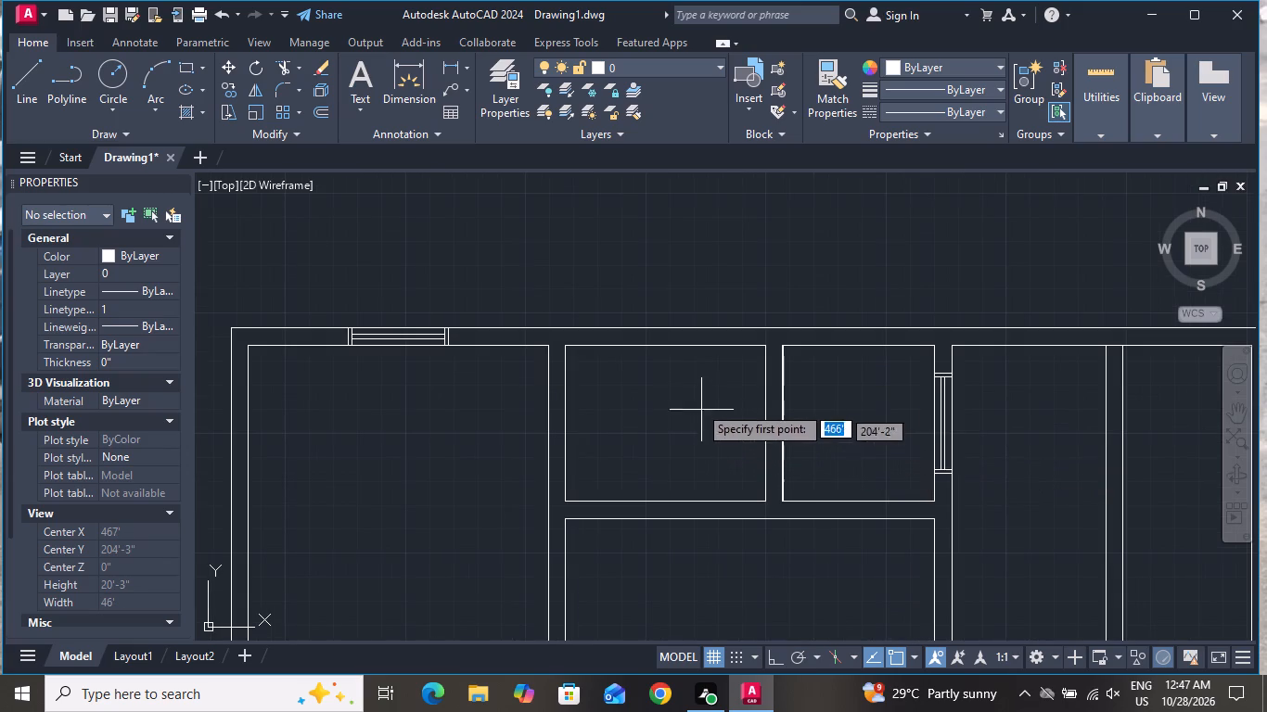
left_click(664, 342)
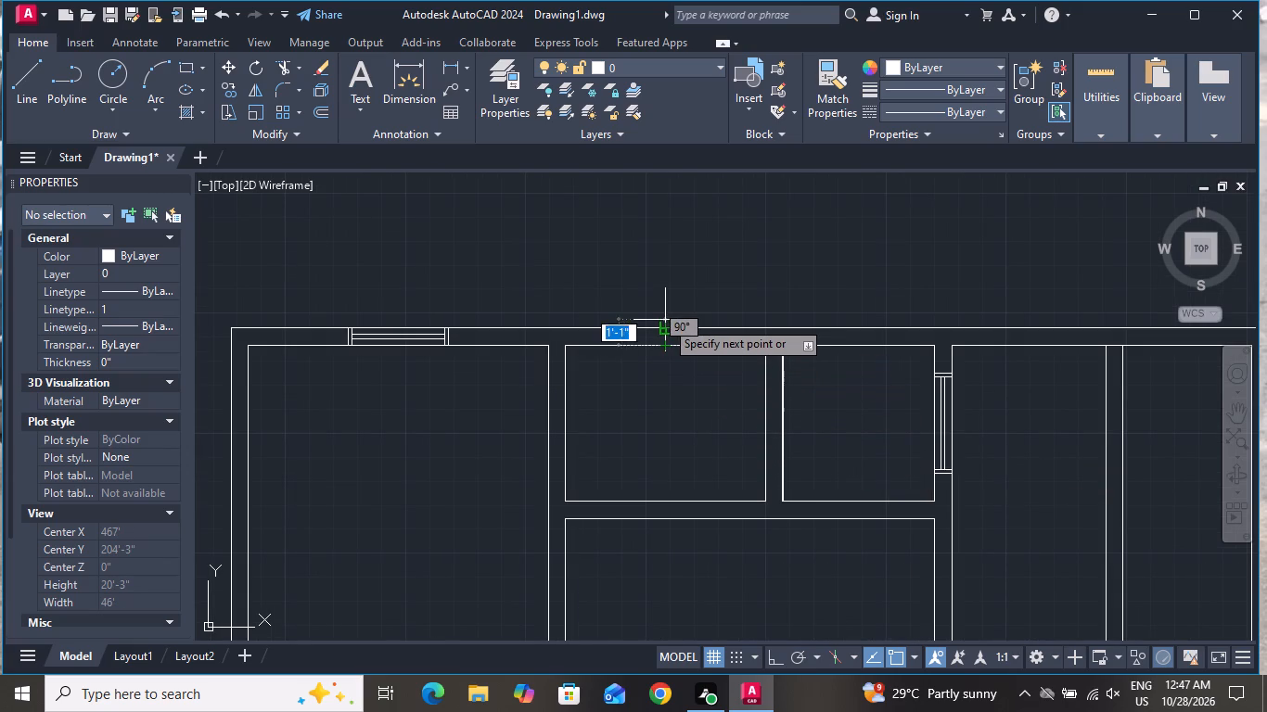
left_click(665, 326)
right_click(665, 326)
left_click(697, 349)
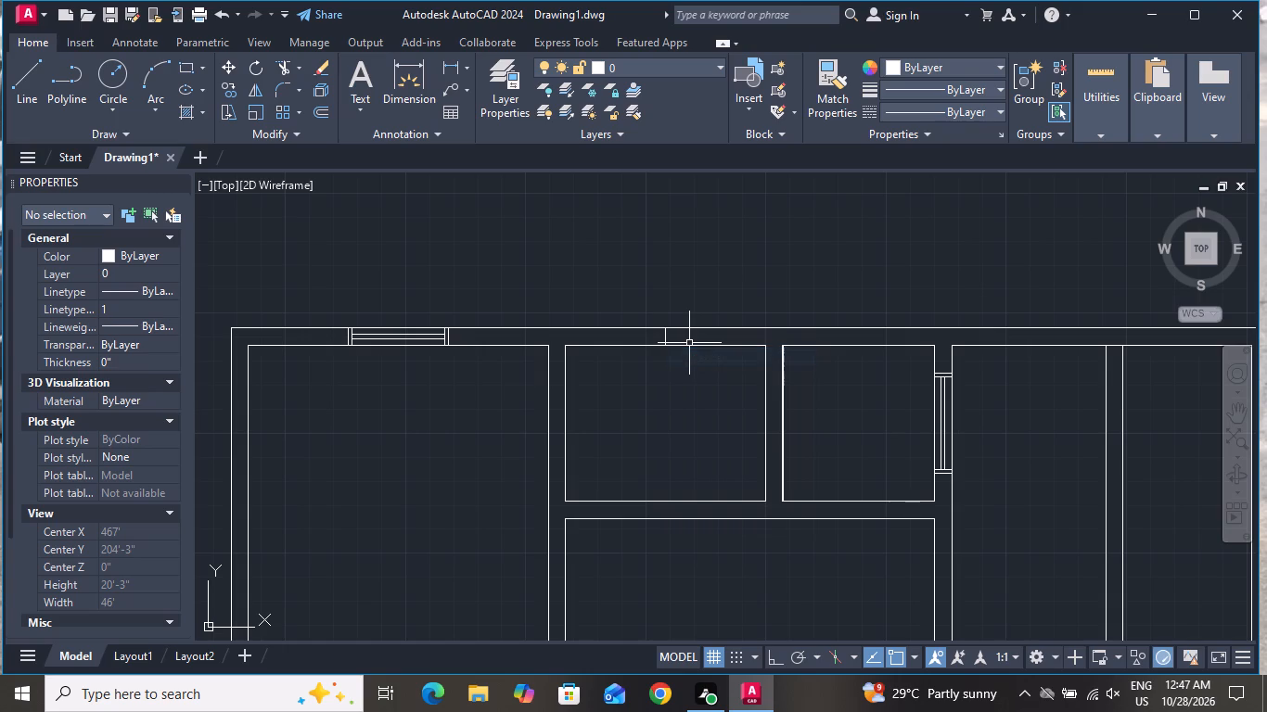
Offset the new window centre line 1' to the west and 1' to the east.
type("O")
key("space")
key("1")
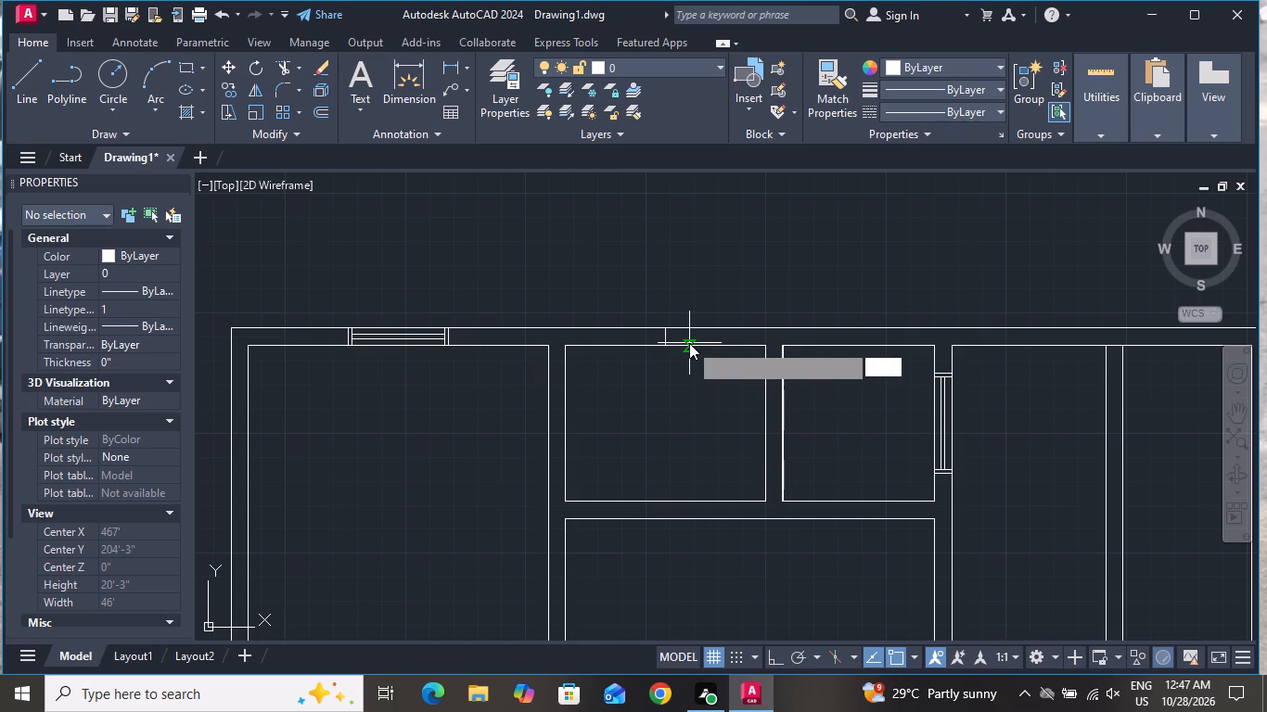
key("apostrophe")
key("Return")
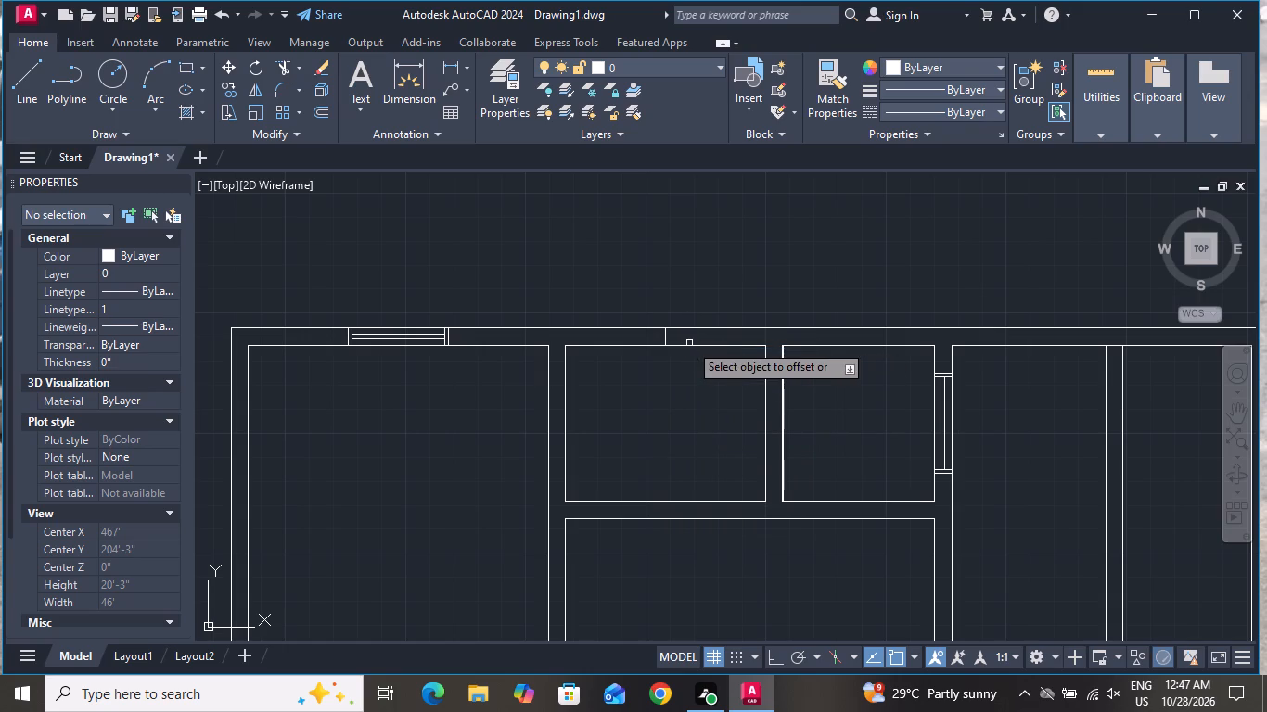
scroll(659, 332, "up", 2)
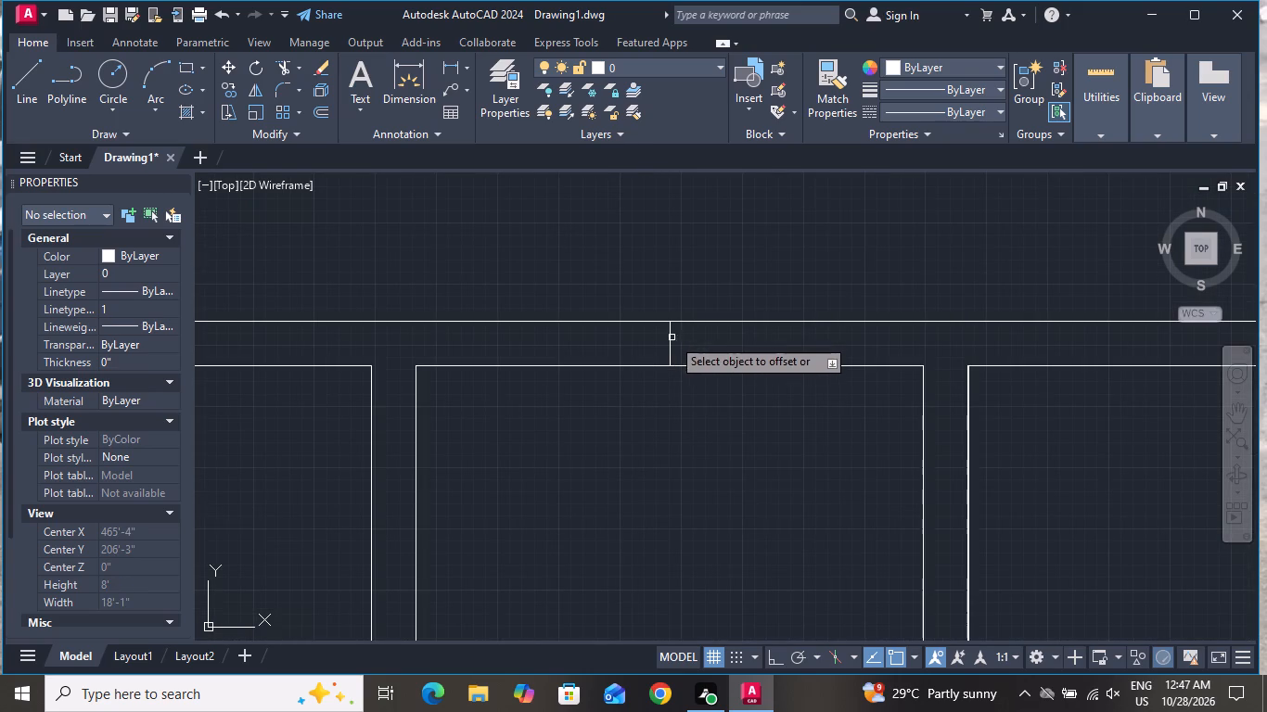
left_click(672, 337)
left_click(584, 354)
left_click(670, 333)
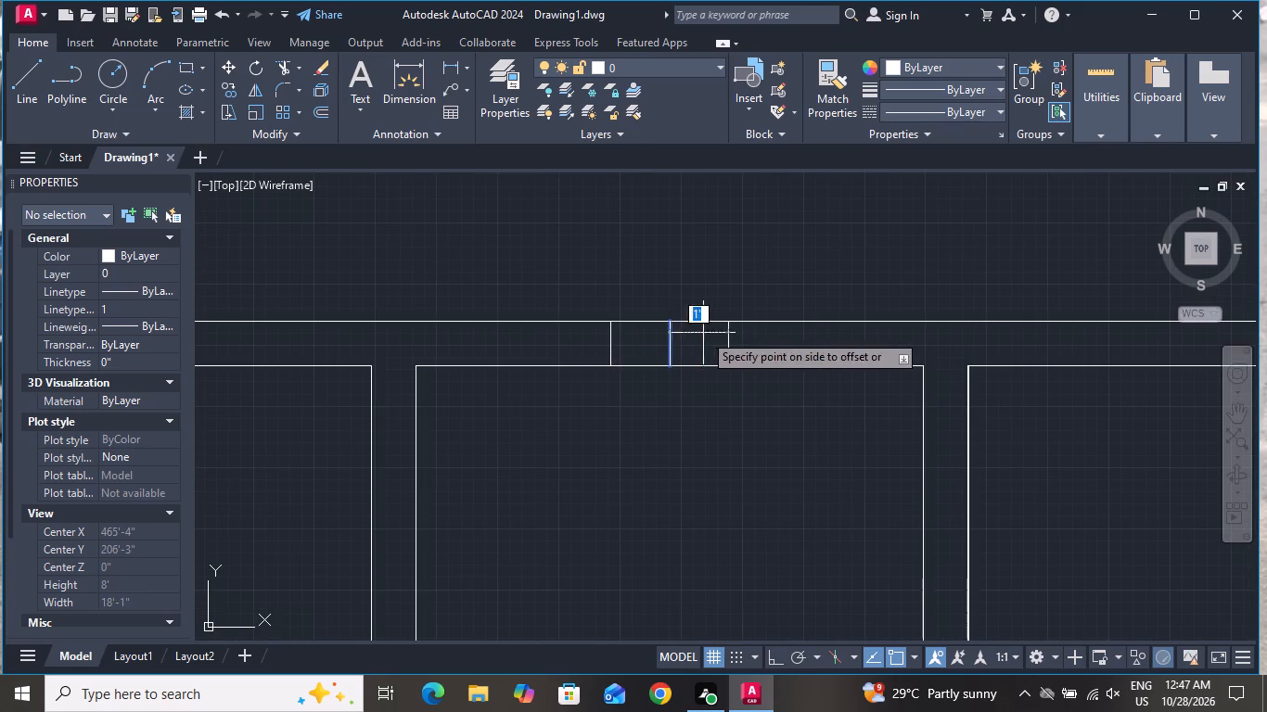
left_click(711, 332)
right_click(710, 332)
left_click(751, 368)
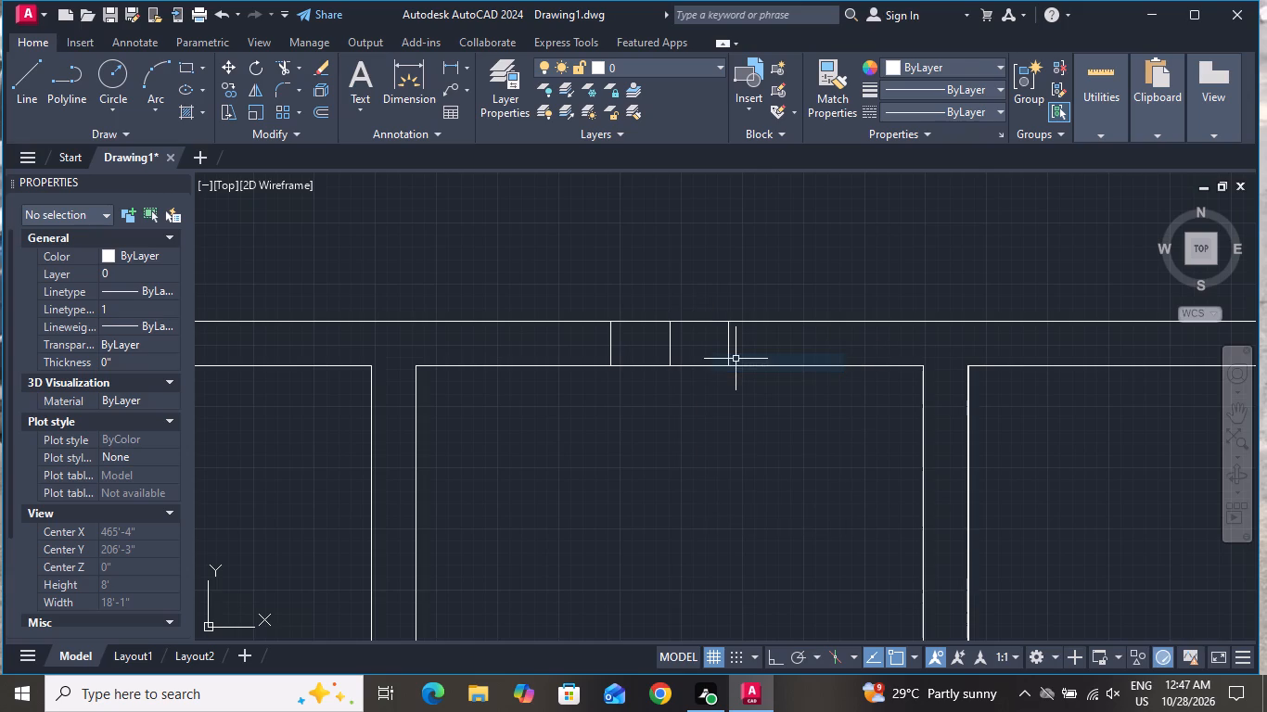
Offset the small window's east and west end lines 2" outward to form the jambs.
type("O")
key("space")
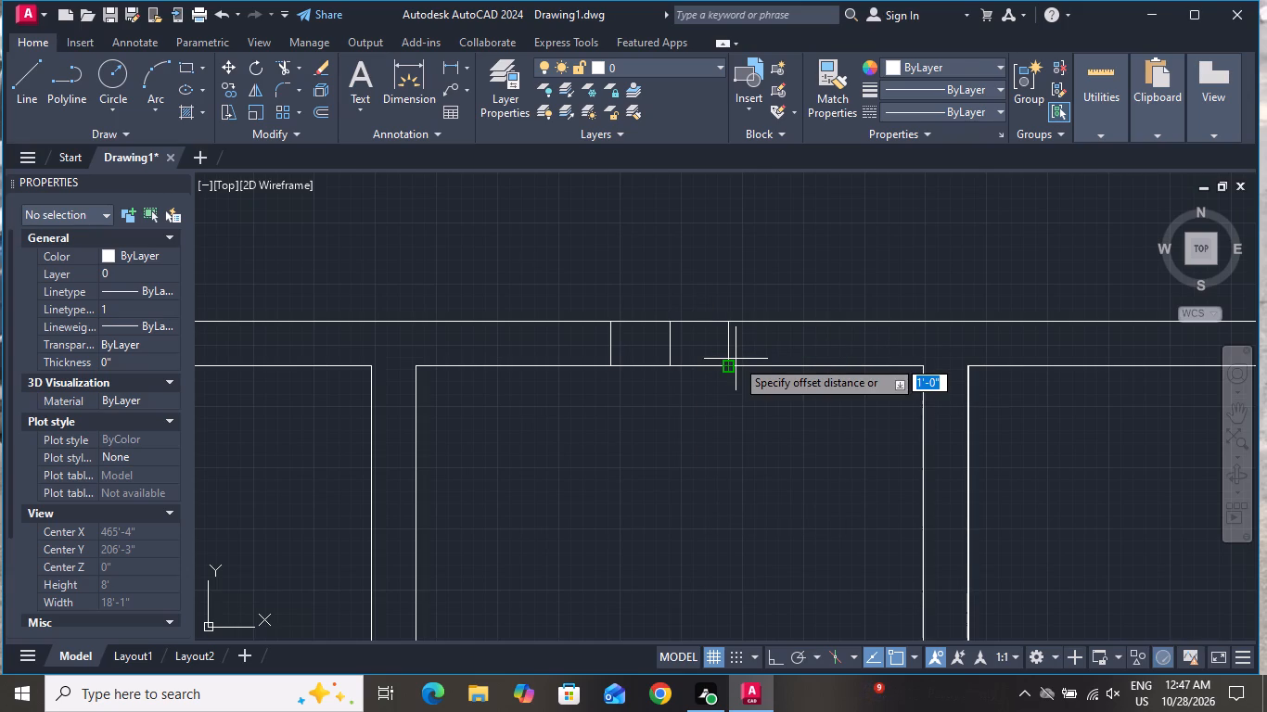
key("2")
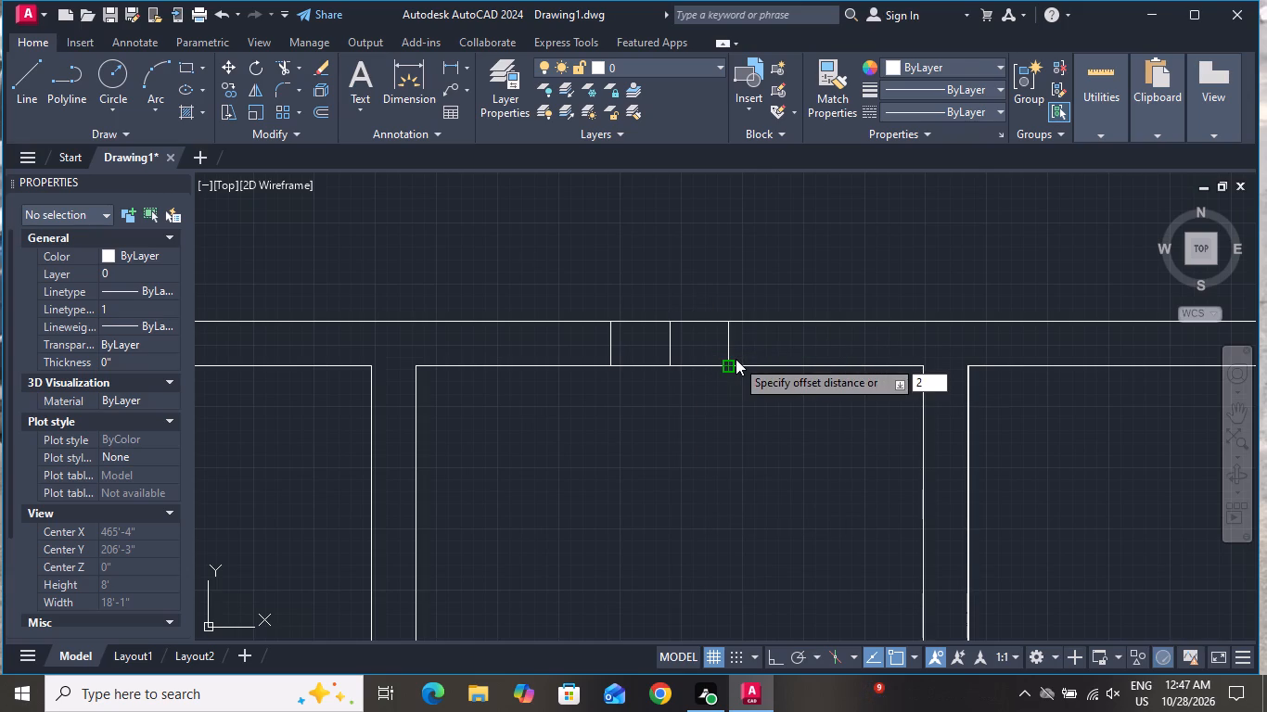
key("shift+quotedbl")
key("Return")
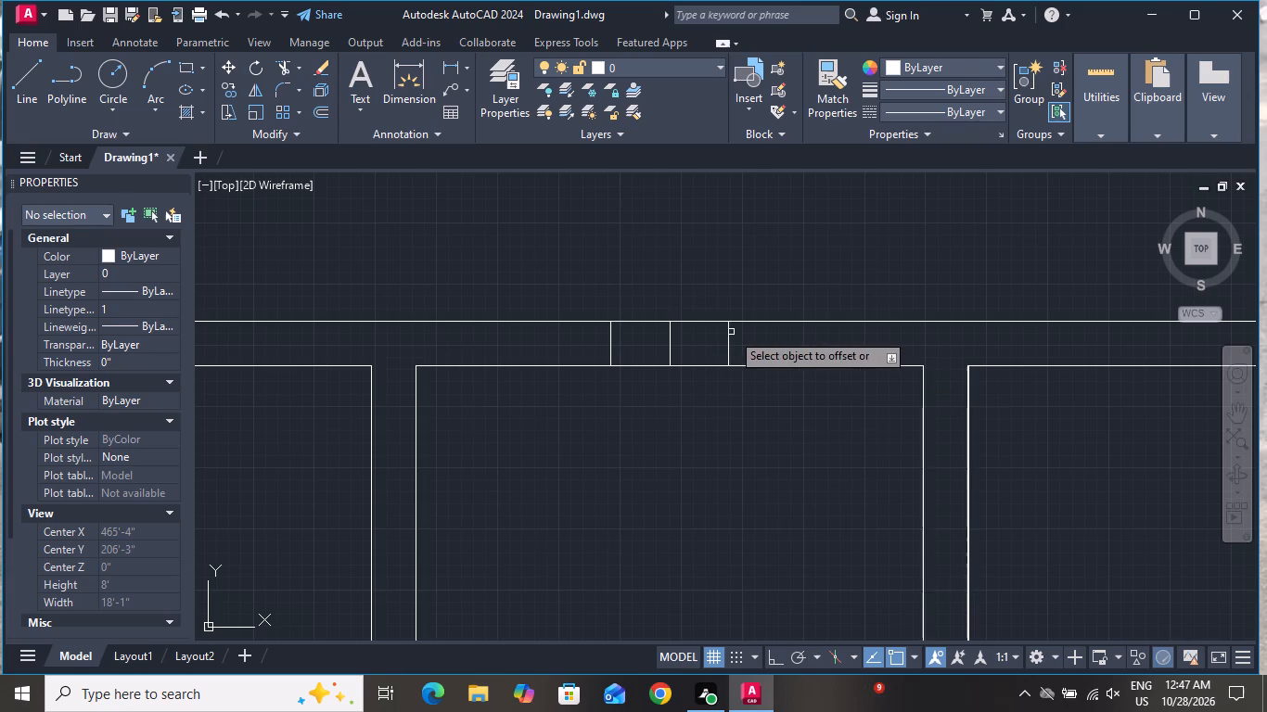
left_click(726, 347)
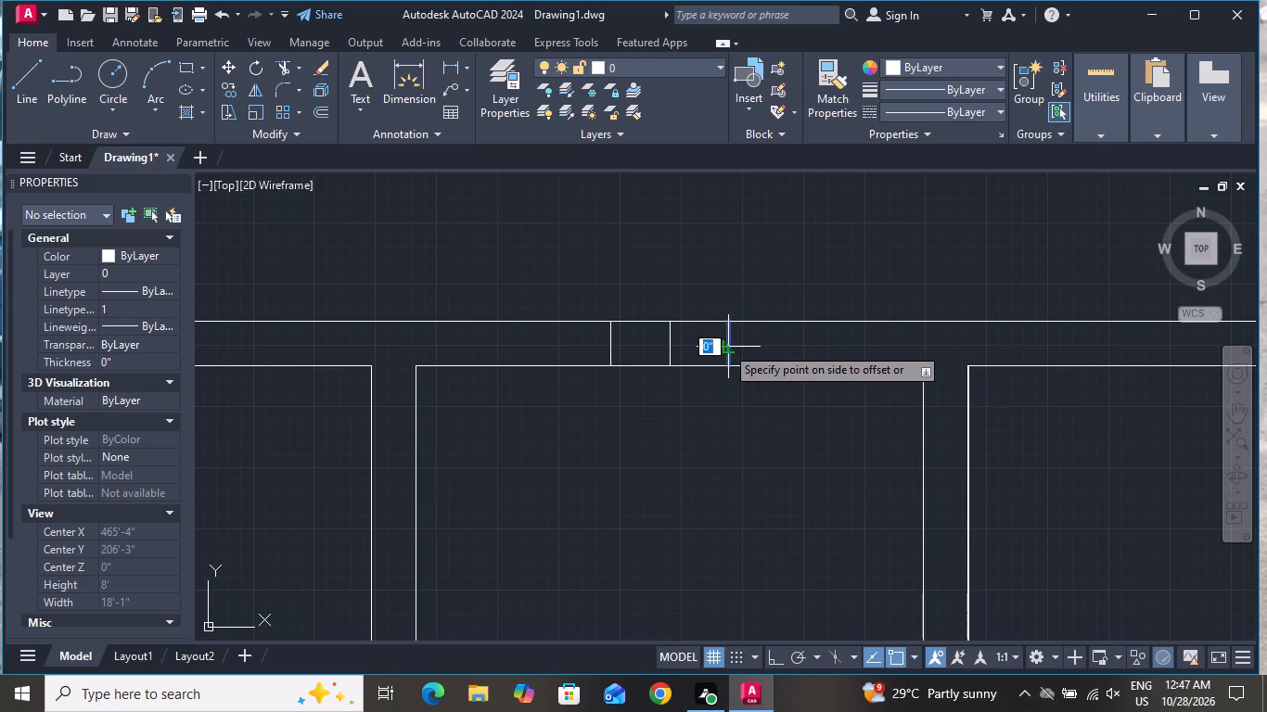
left_click(748, 344)
left_click(612, 348)
left_click(570, 350)
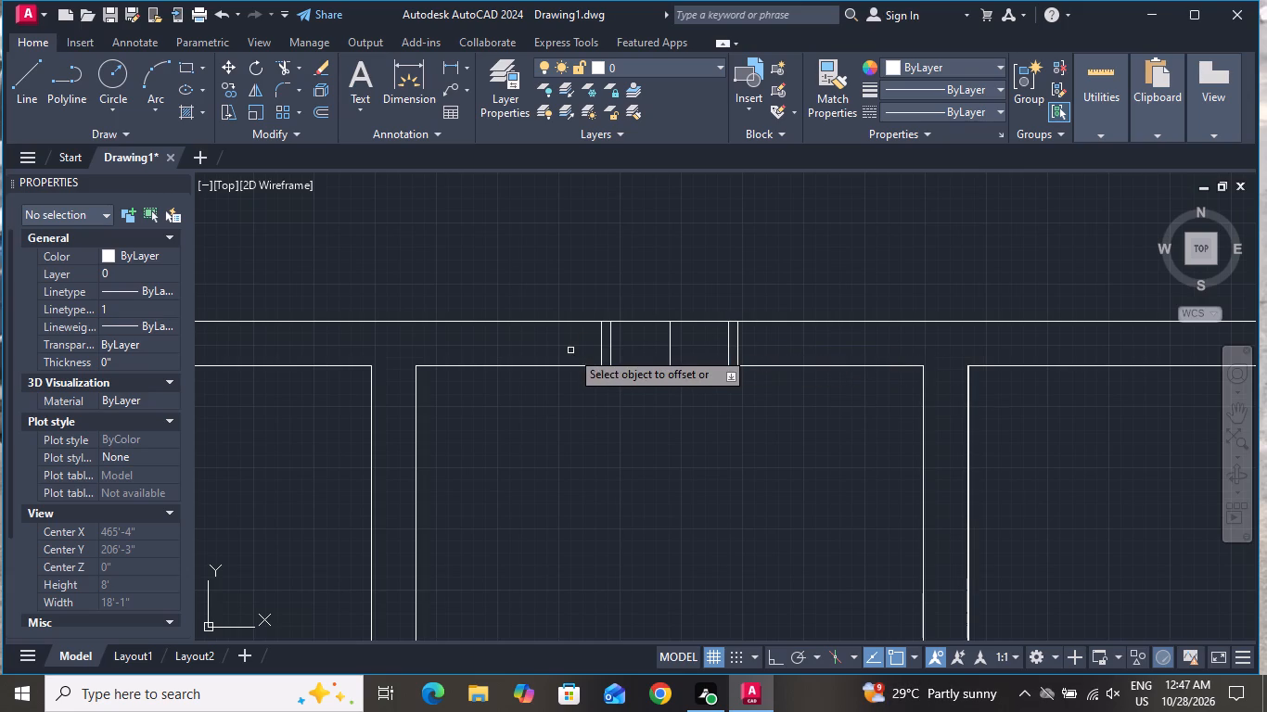
right_click(570, 350)
left_click(605, 381)
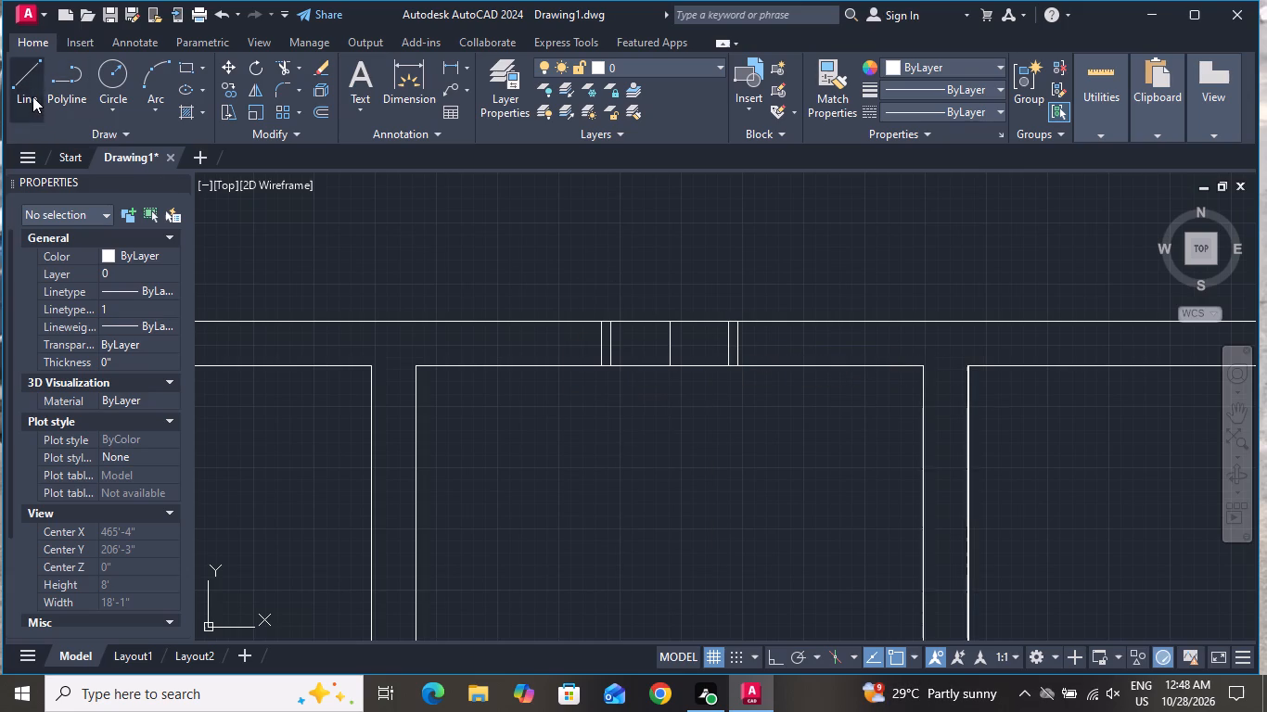
Draw a glazing line along the wall between the midpoints of the small window's two inner jamb lines.
left_click(32, 96)
scroll(605, 347, "up", 2)
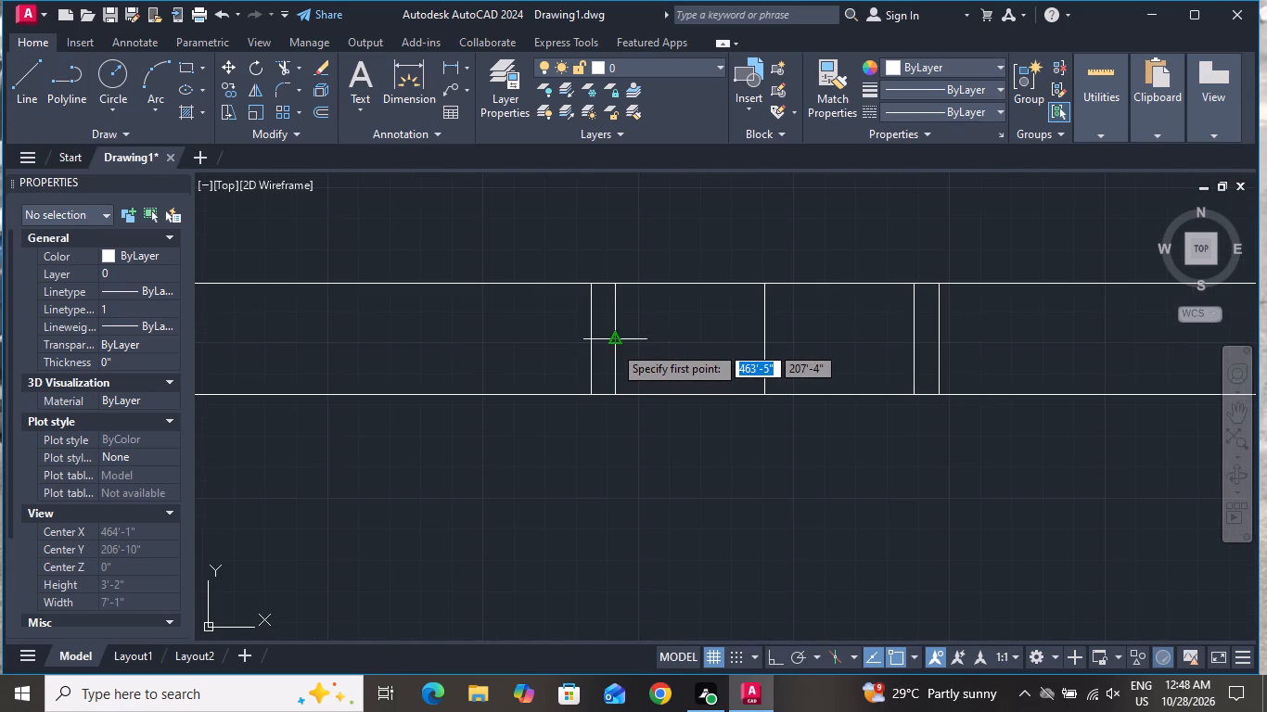
left_click(613, 343)
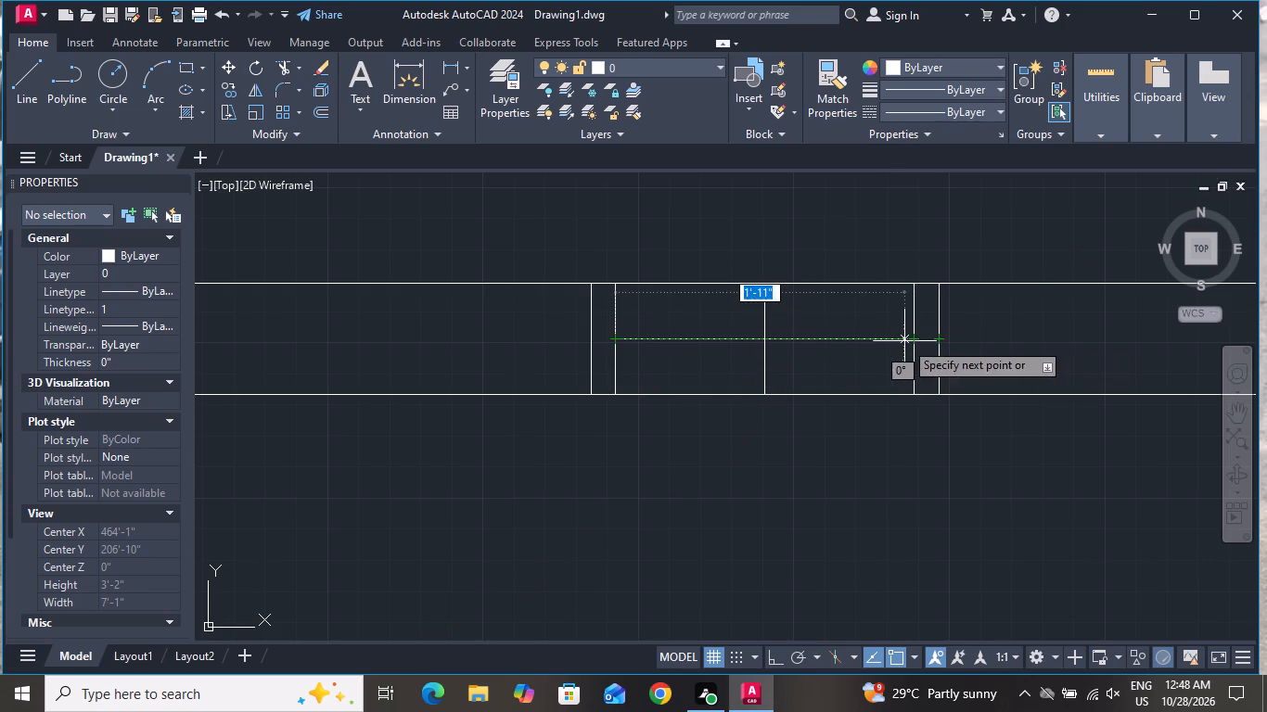
left_click(909, 334)
right_click(909, 334)
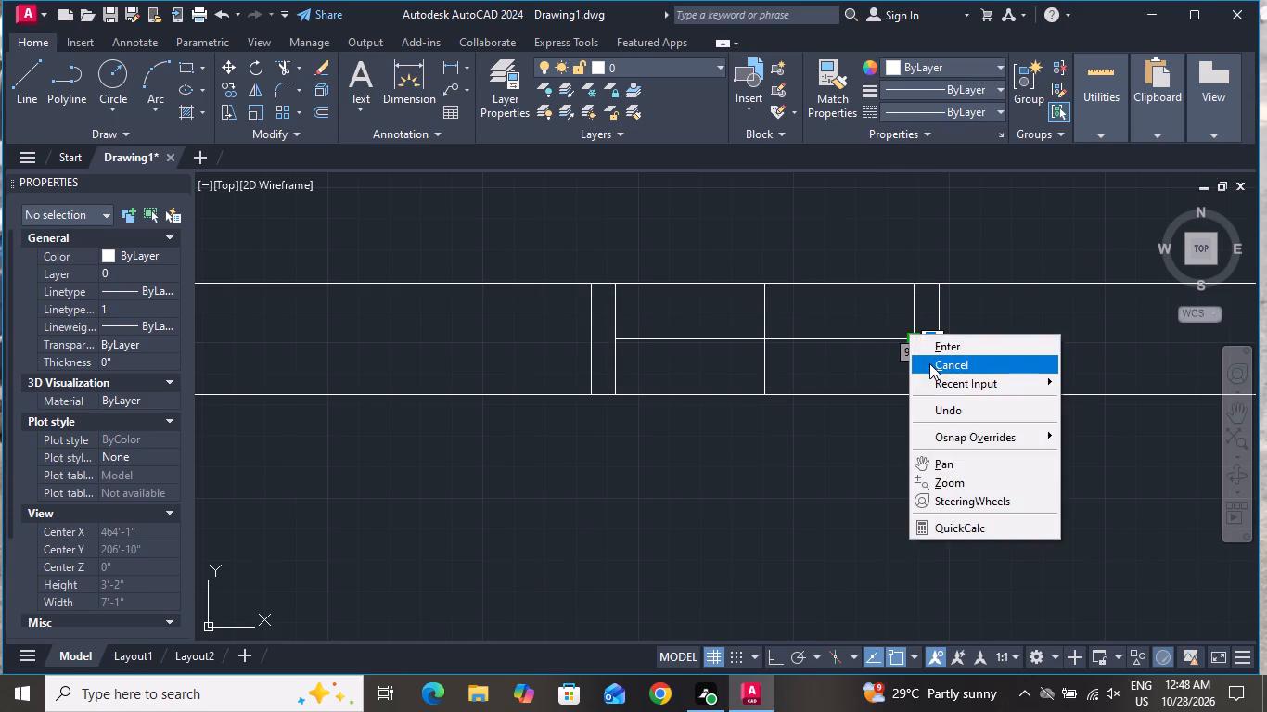
left_click(929, 363)
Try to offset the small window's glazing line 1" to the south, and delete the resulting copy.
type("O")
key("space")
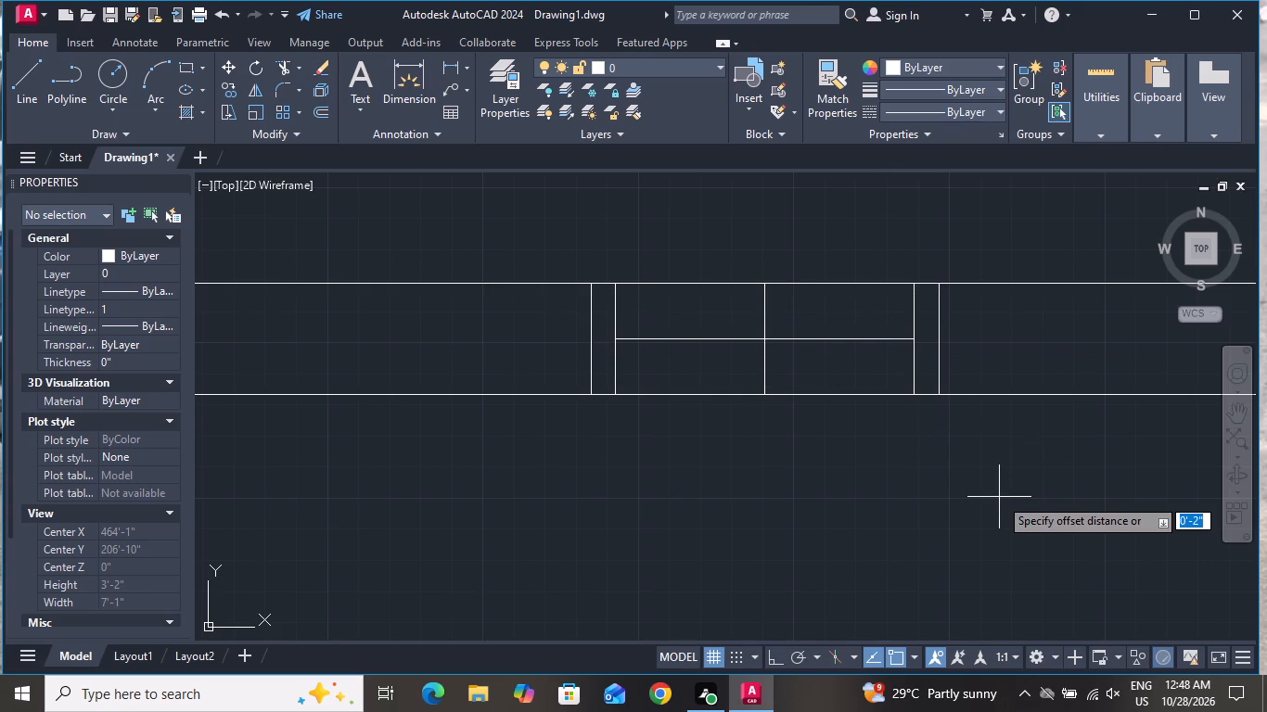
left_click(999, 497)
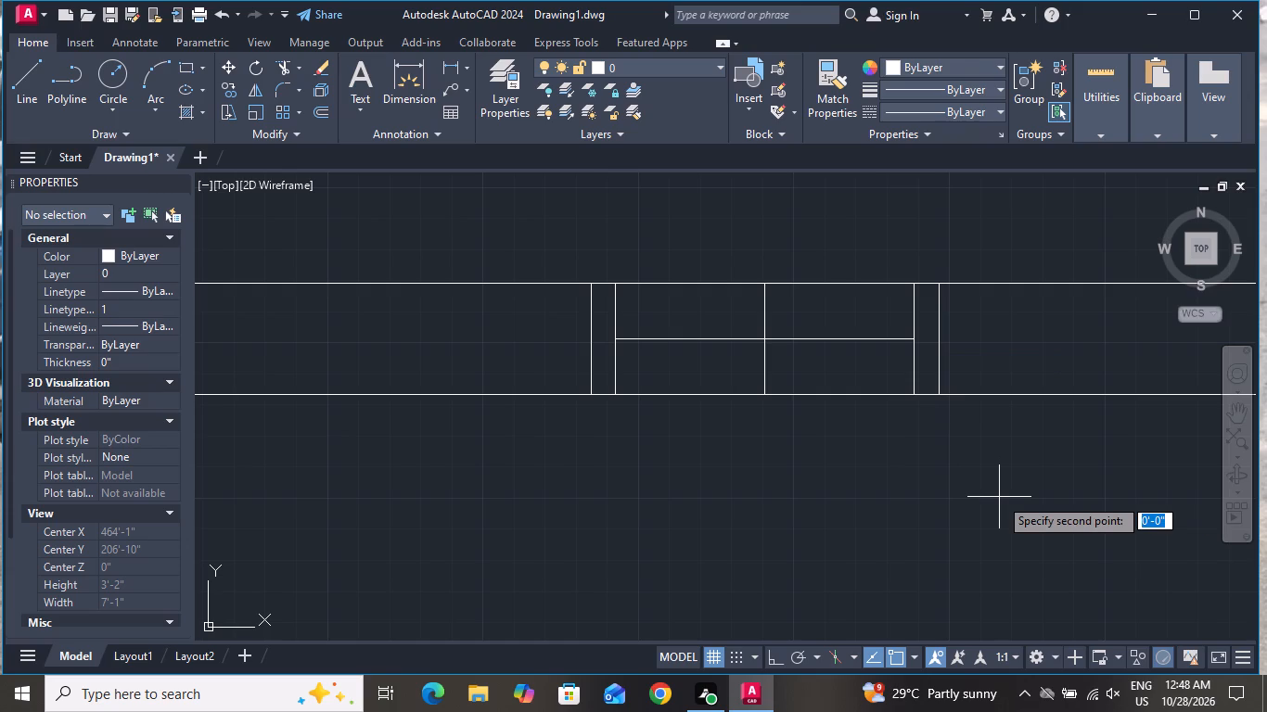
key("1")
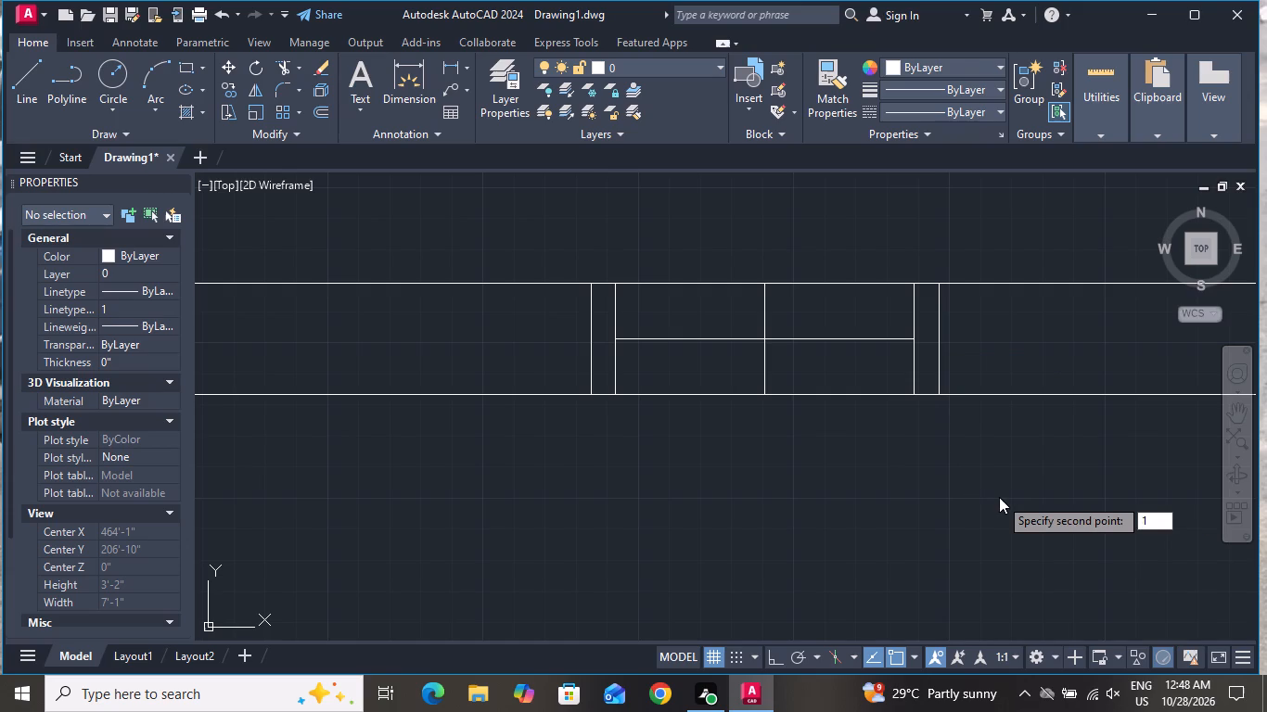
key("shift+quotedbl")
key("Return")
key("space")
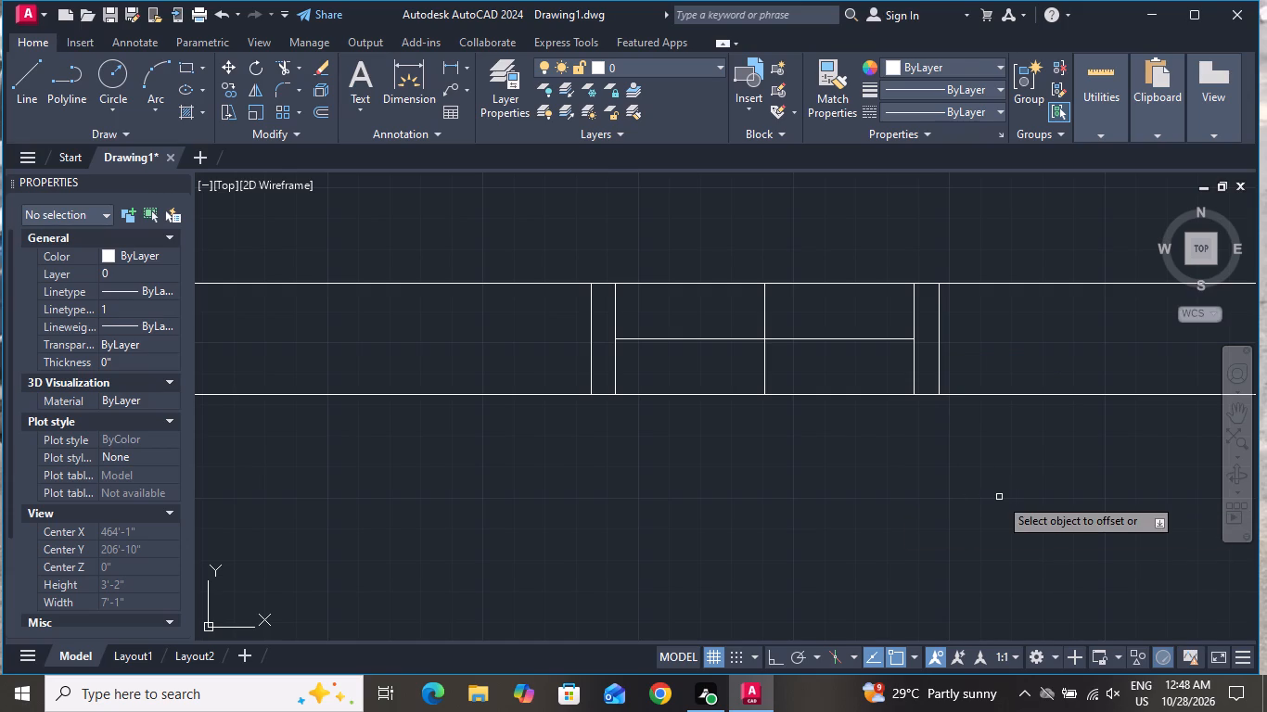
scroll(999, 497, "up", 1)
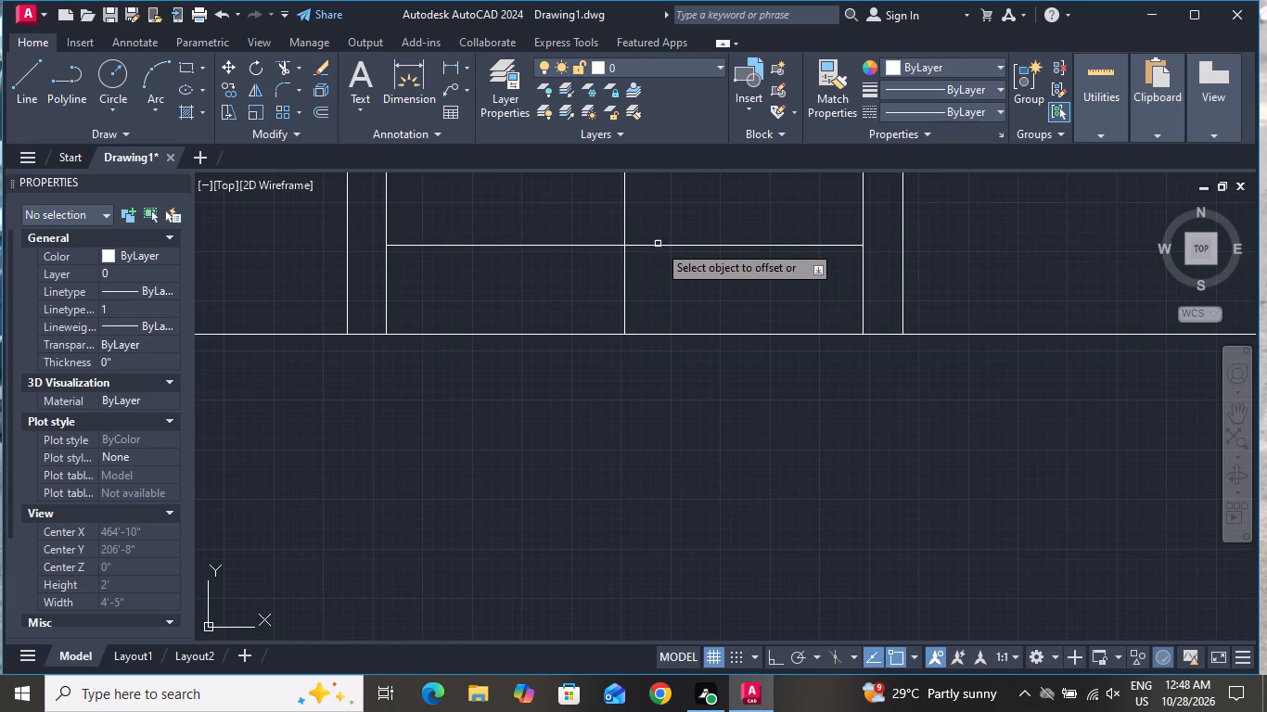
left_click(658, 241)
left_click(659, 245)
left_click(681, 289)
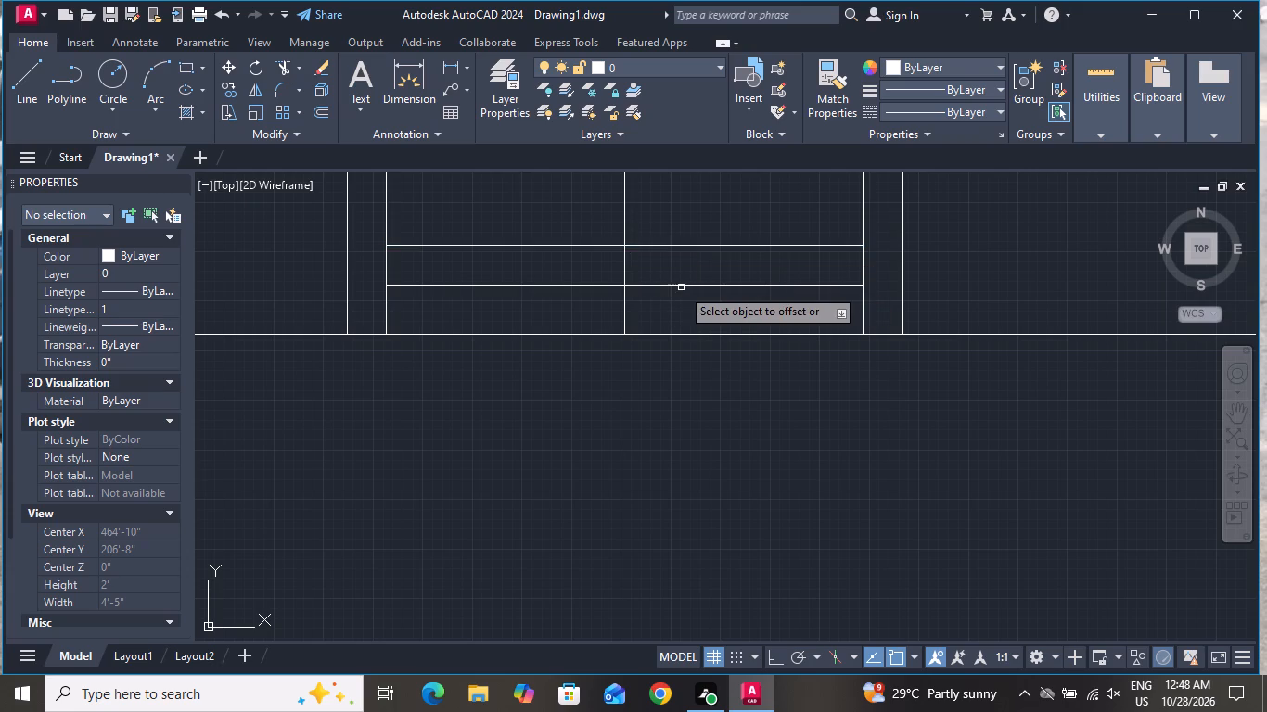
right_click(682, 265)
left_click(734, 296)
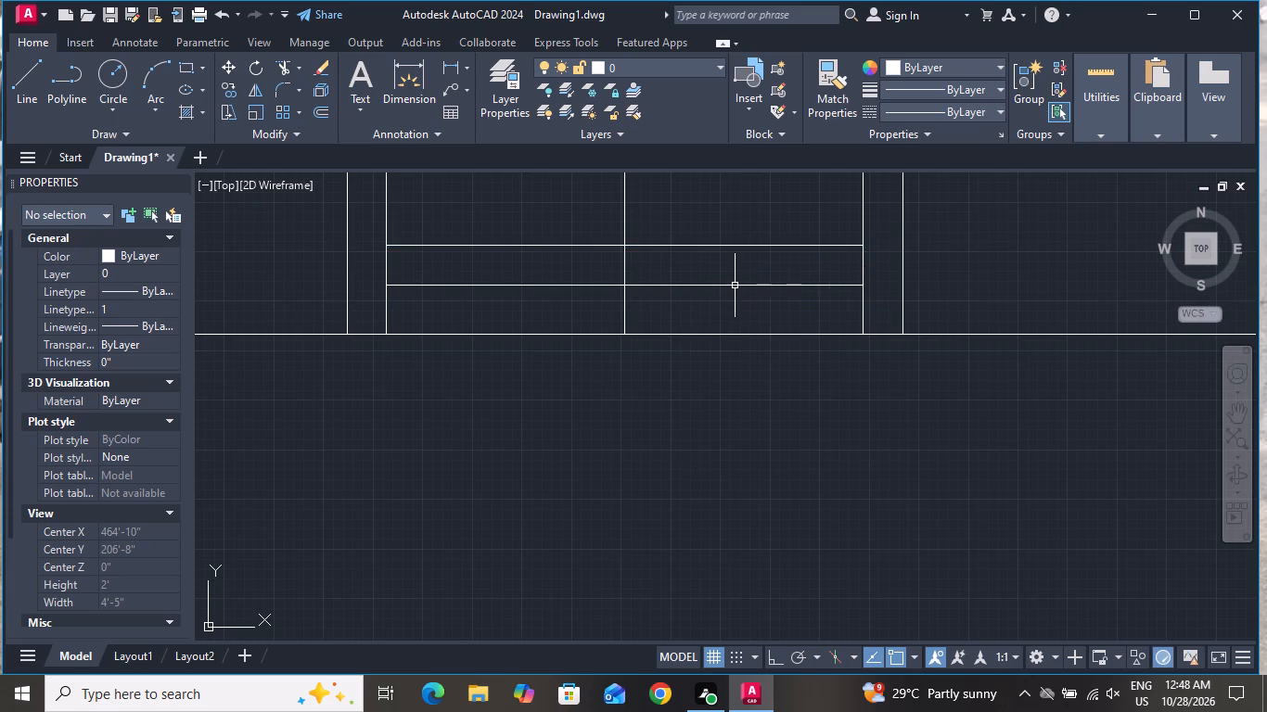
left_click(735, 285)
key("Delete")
Offset the small window's glazing line 1" to the north and 1" to the south.
type("O")
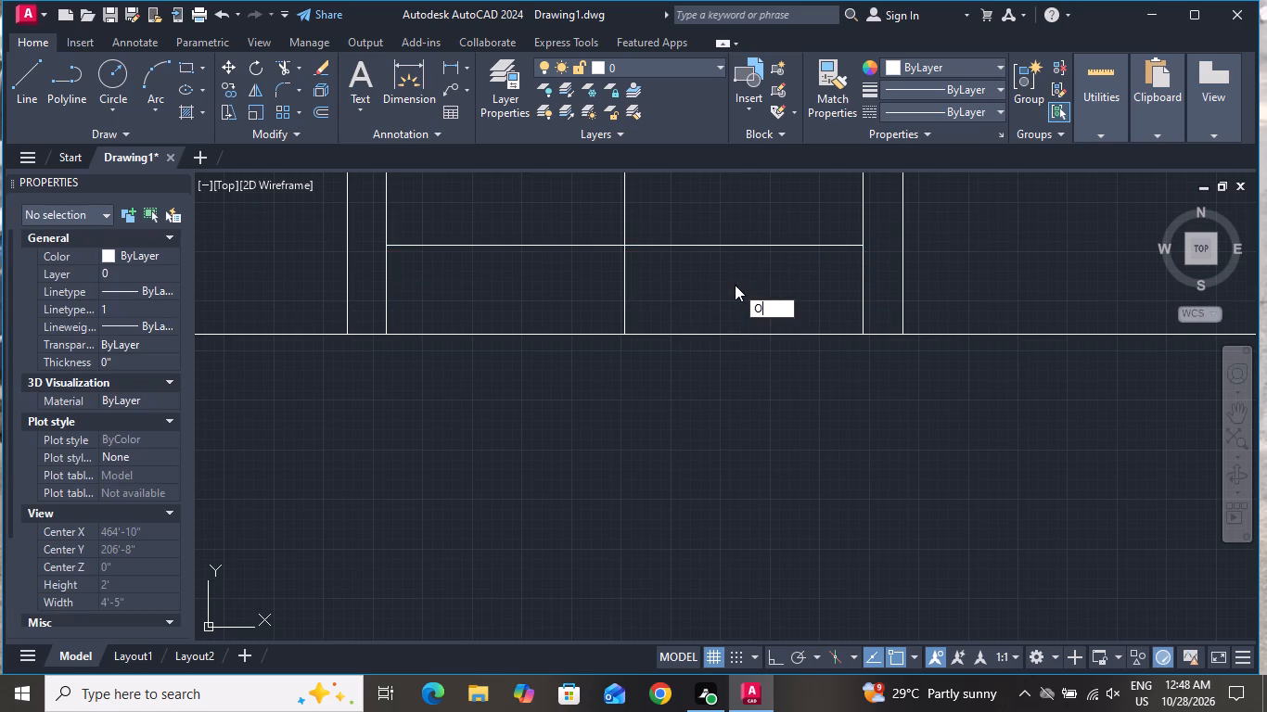
key("space")
key("1")
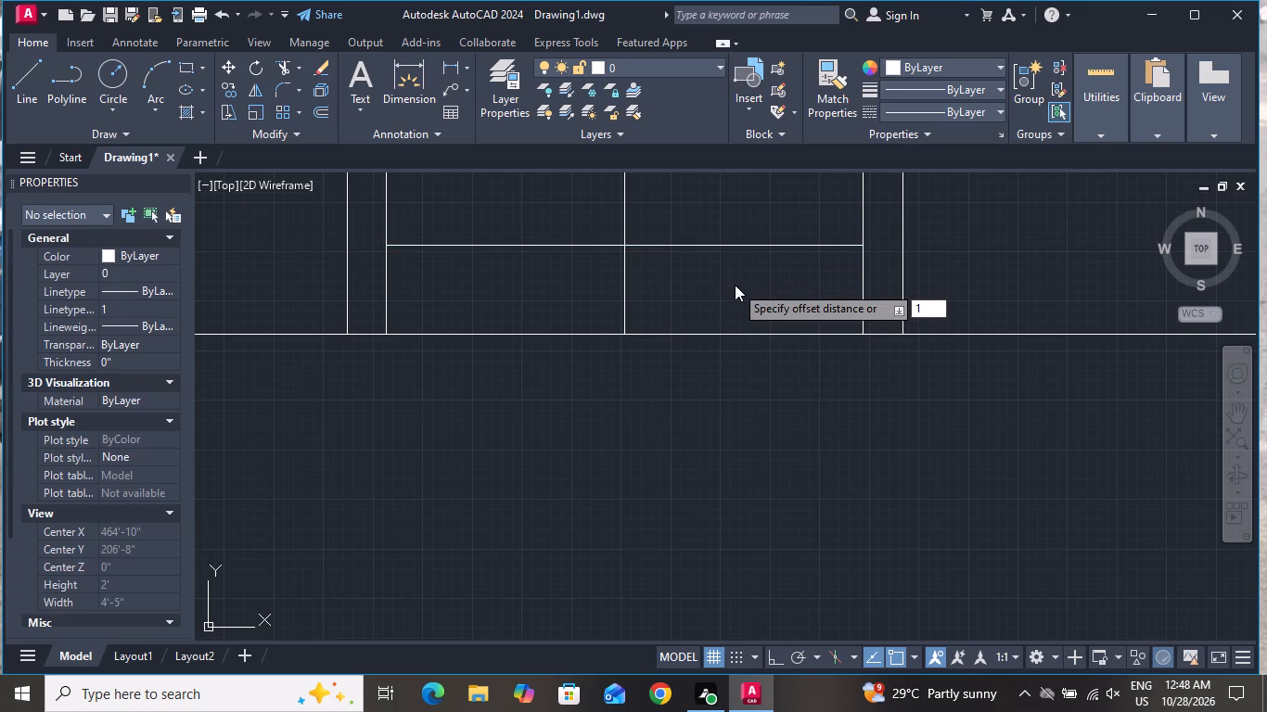
key("shift+quotedbl")
key("Return")
scroll(696, 334, "down", 1)
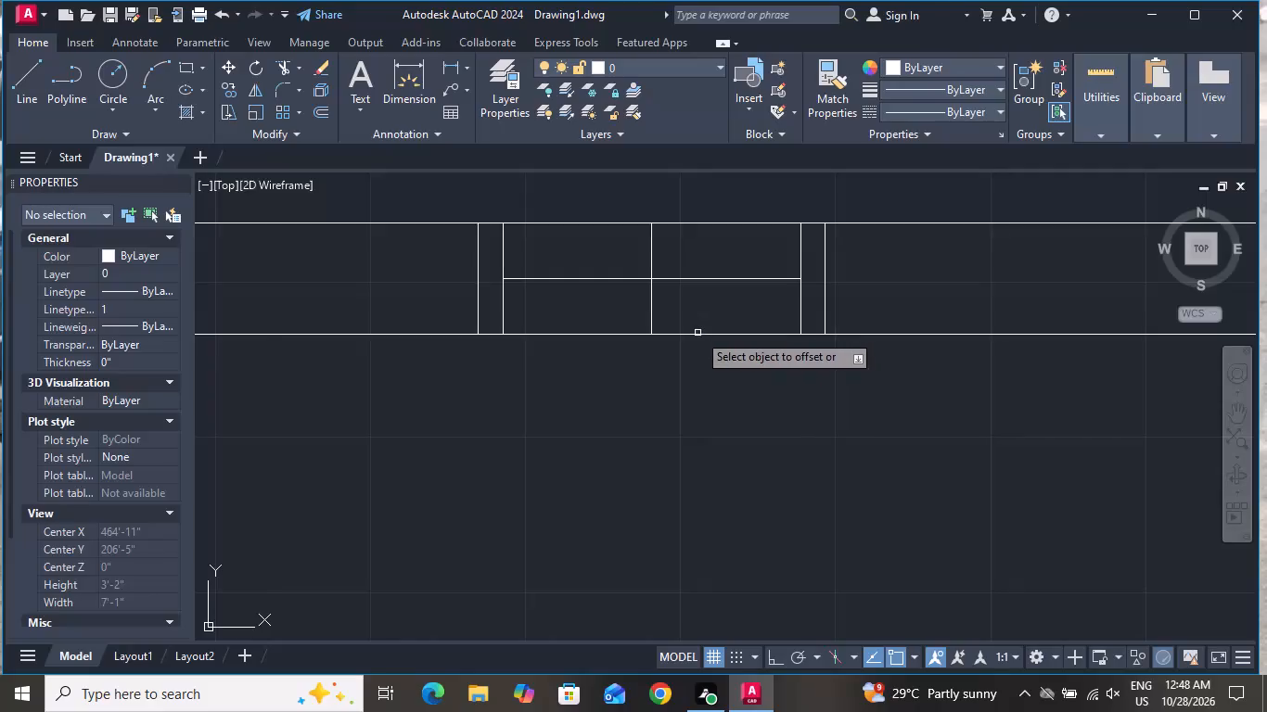
scroll(695, 327, "down", 1)
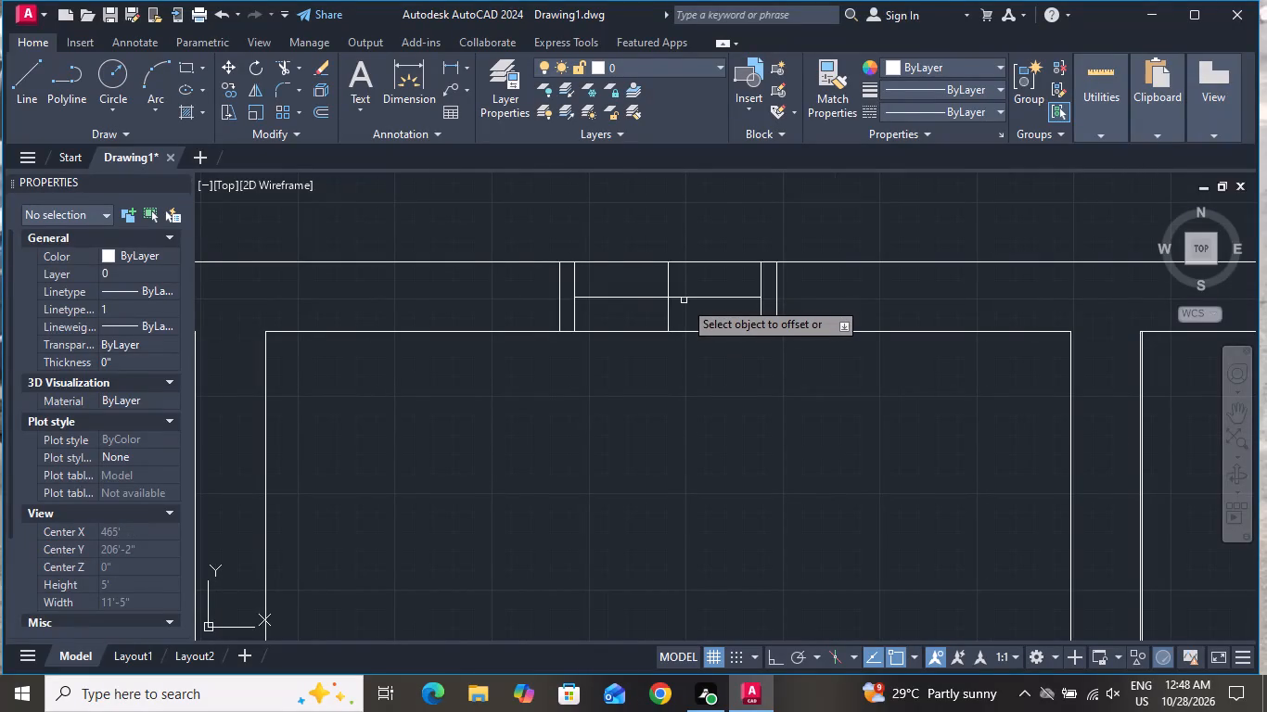
left_click(685, 297)
left_click(685, 281)
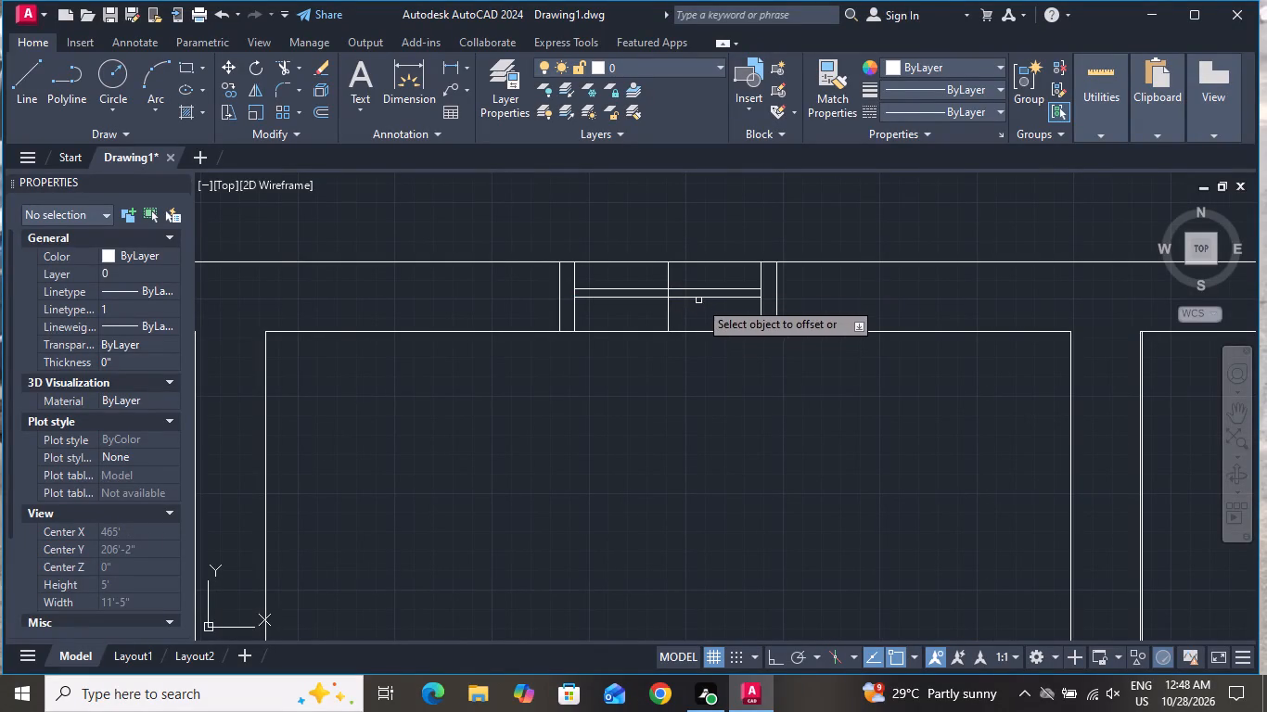
left_click(698, 299)
left_click(703, 310)
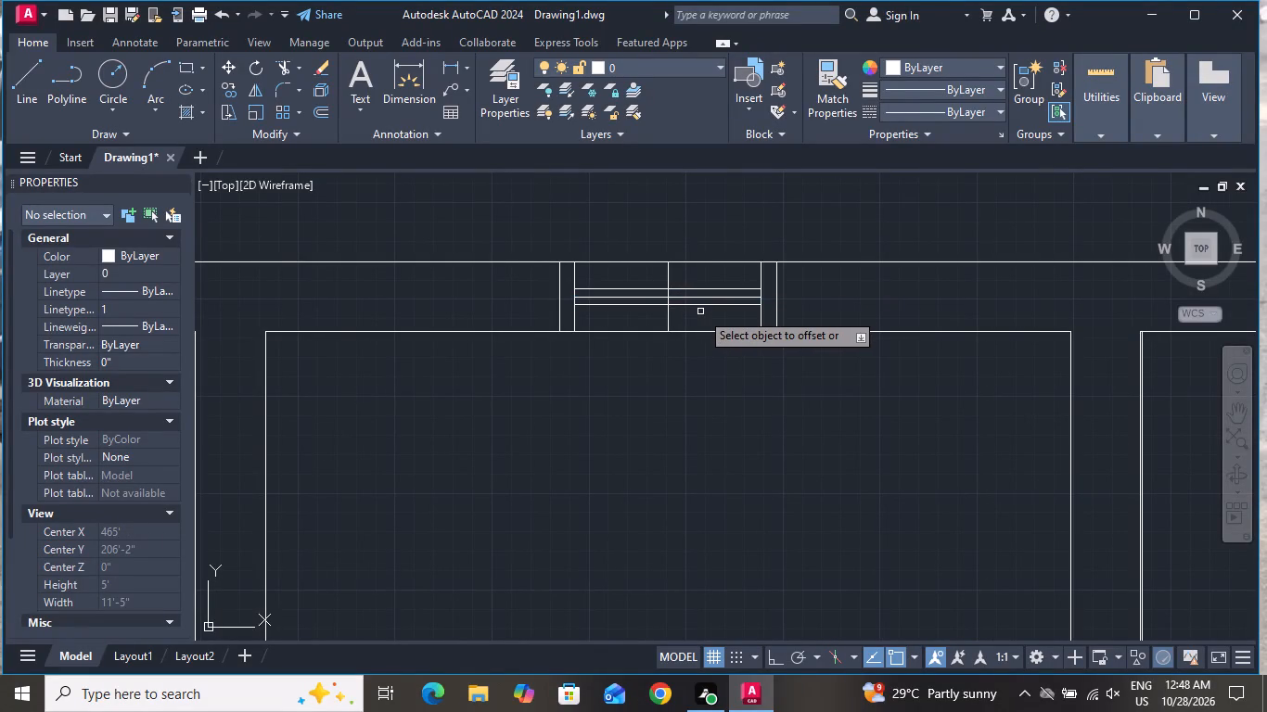
scroll(700, 311, "up", 1)
right_click(700, 311)
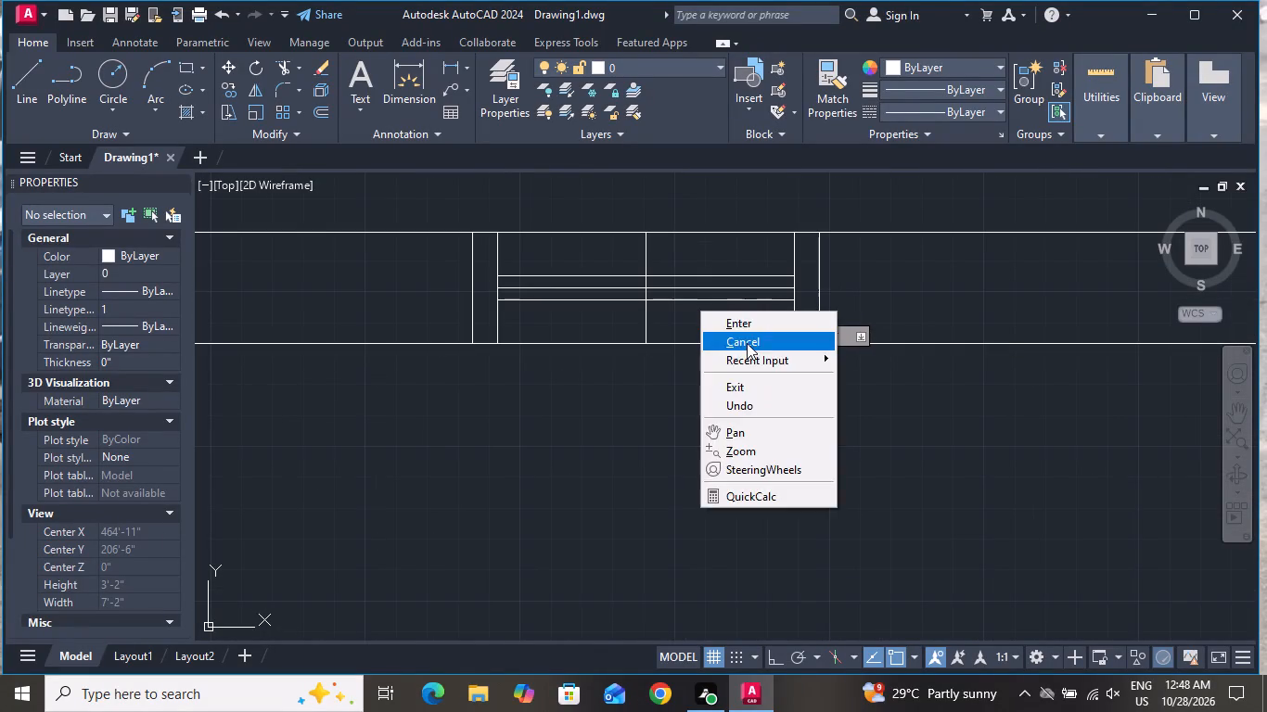
Delete the small north-wall window's vertical centre line and its middle glazing line, keeping the two offset glazing lines.
left_click(749, 343)
scroll(630, 288, "up", 3)
left_click(710, 258)
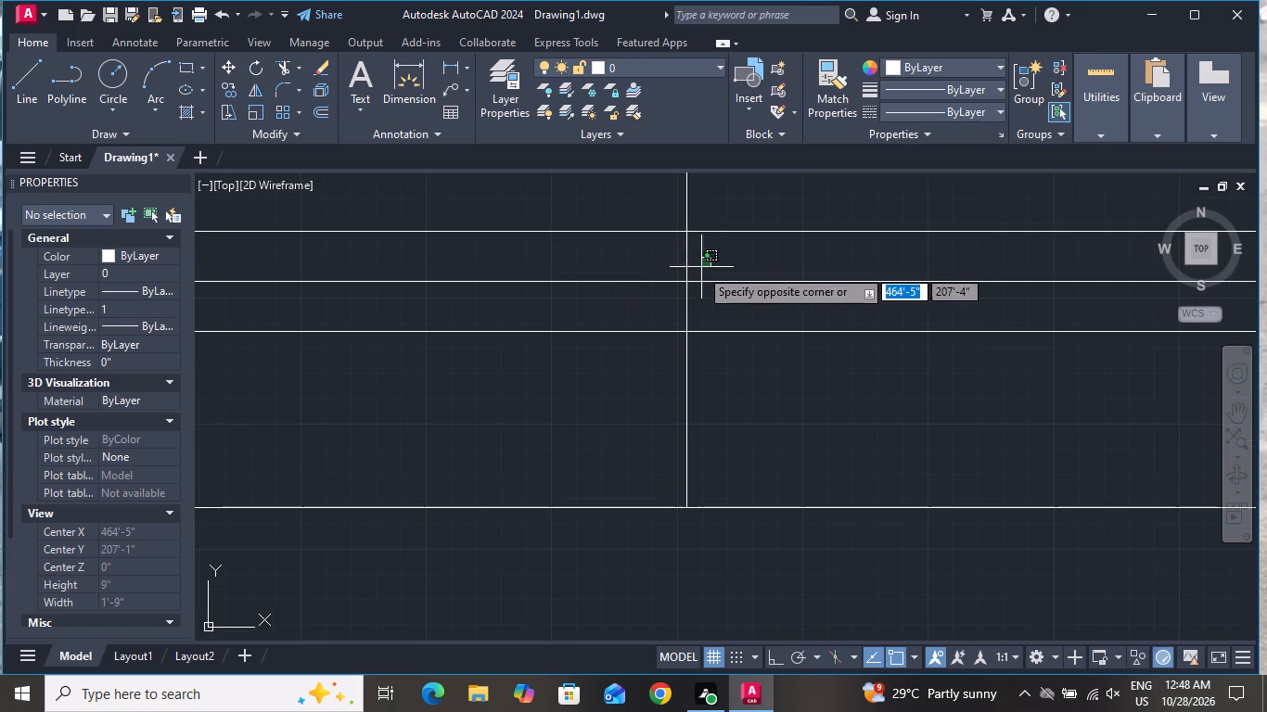
left_click(662, 299)
key("Delete")
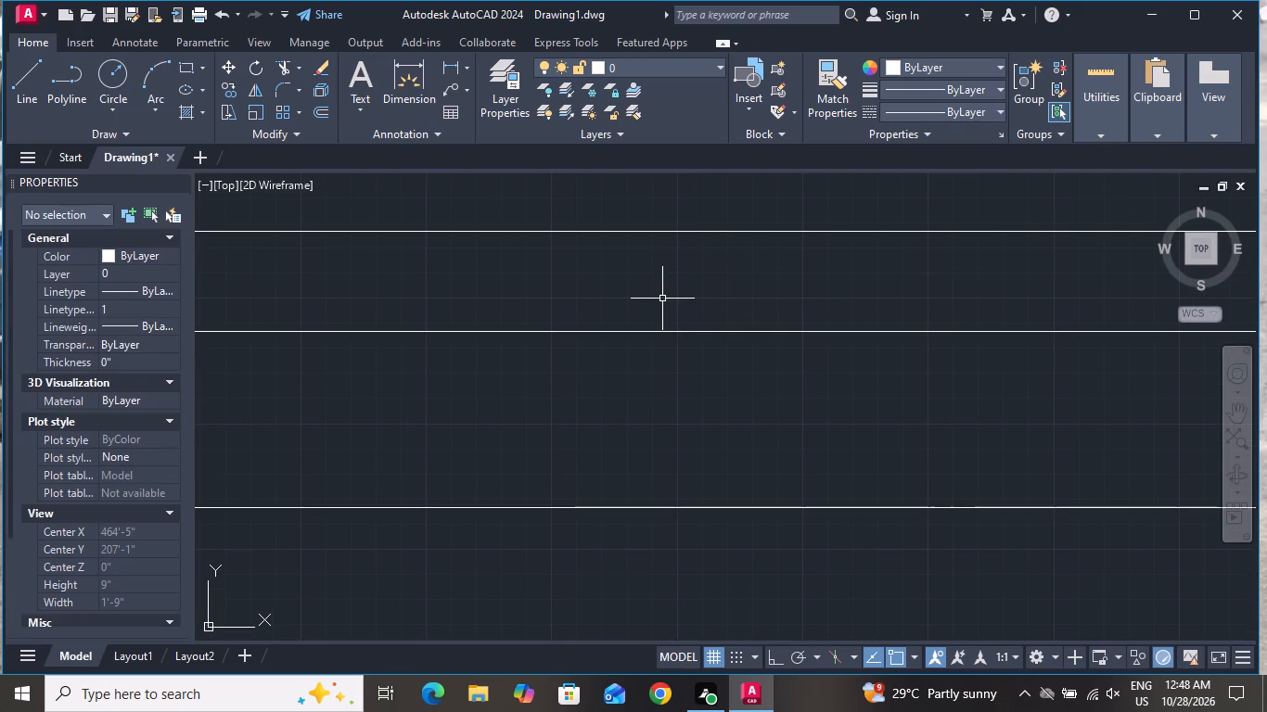
Draw a line across the north wall at the midpoint of the small room's north edge, east of the small window.
scroll(688, 320, "down", 7)
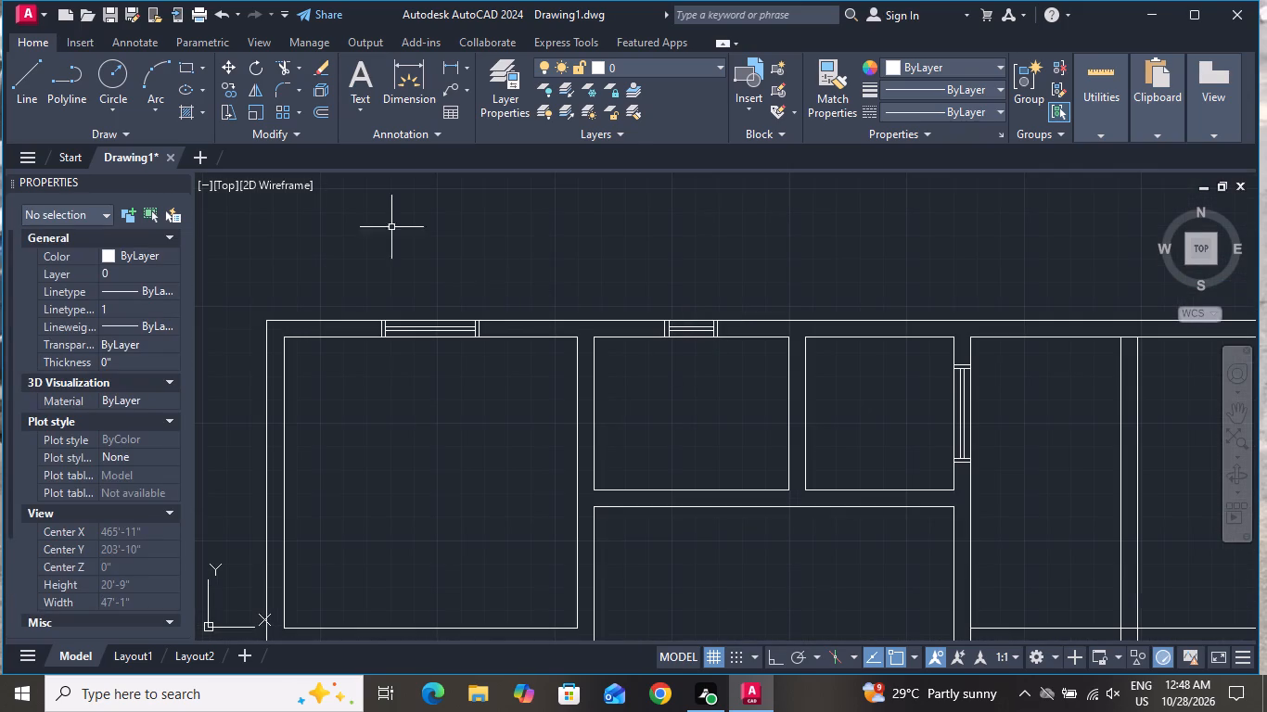
left_click(12, 76)
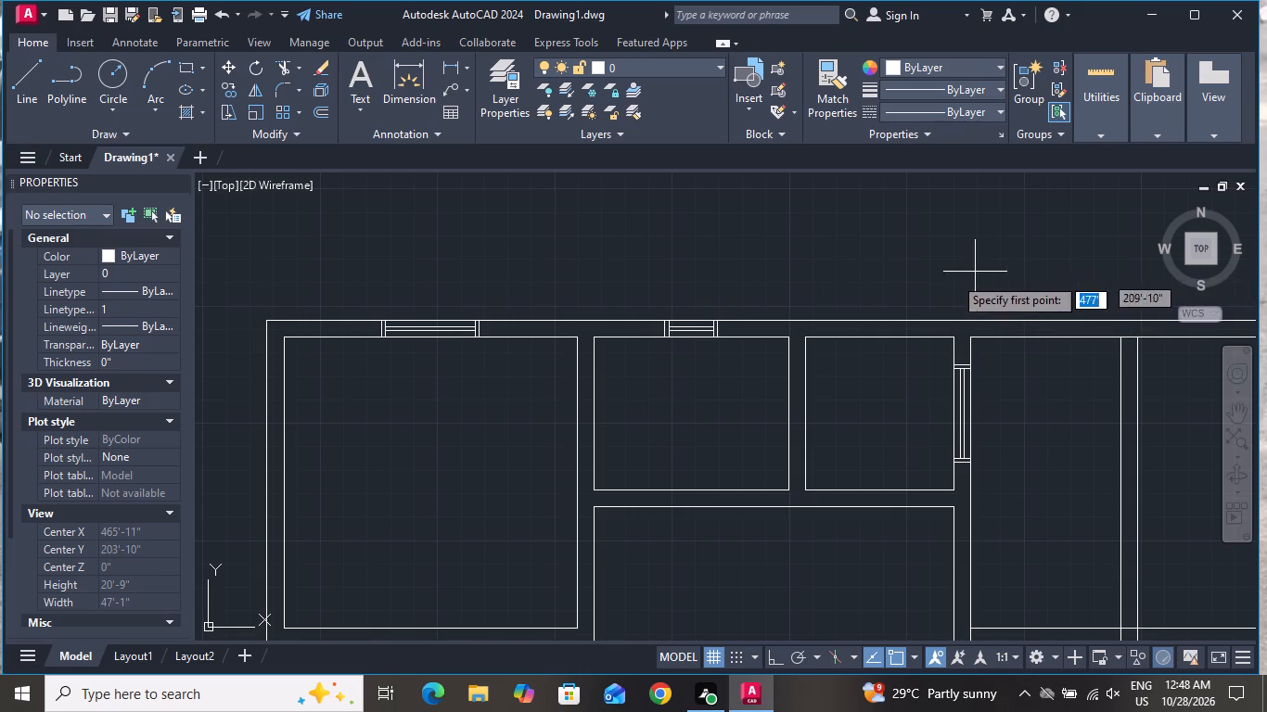
scroll(889, 308, "up", 2)
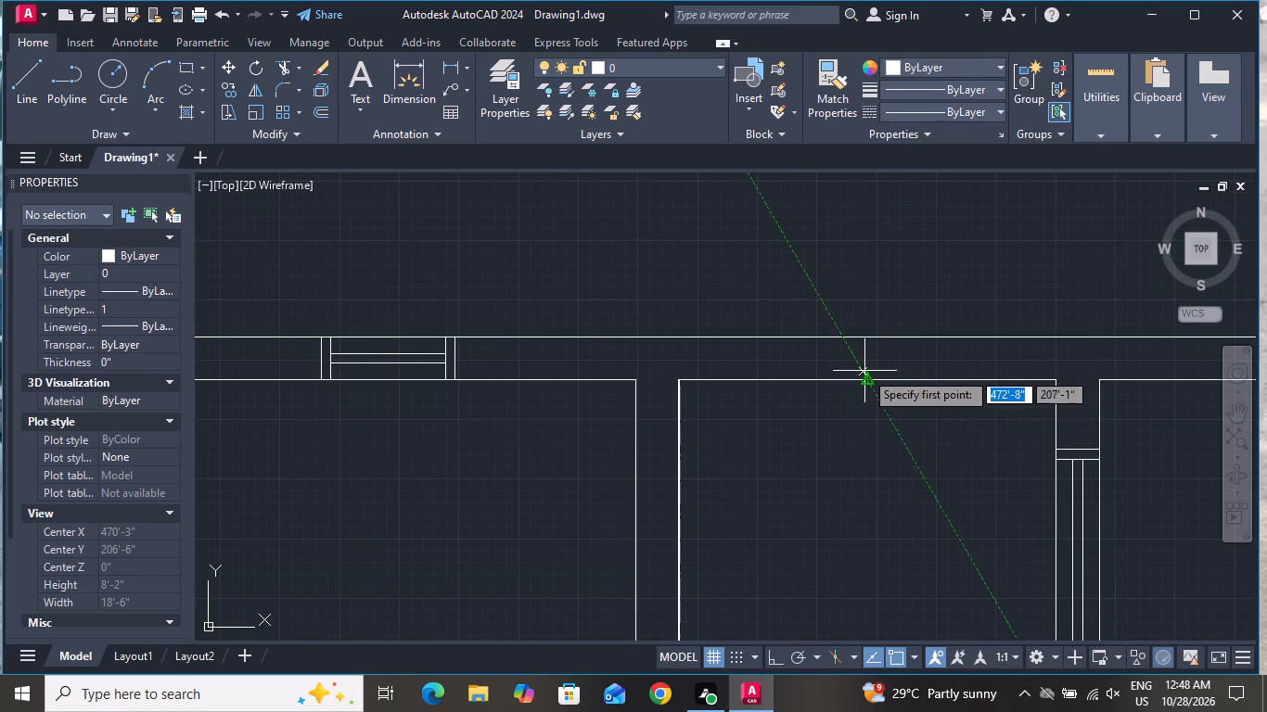
left_click(866, 383)
left_click(872, 336)
right_click(872, 336)
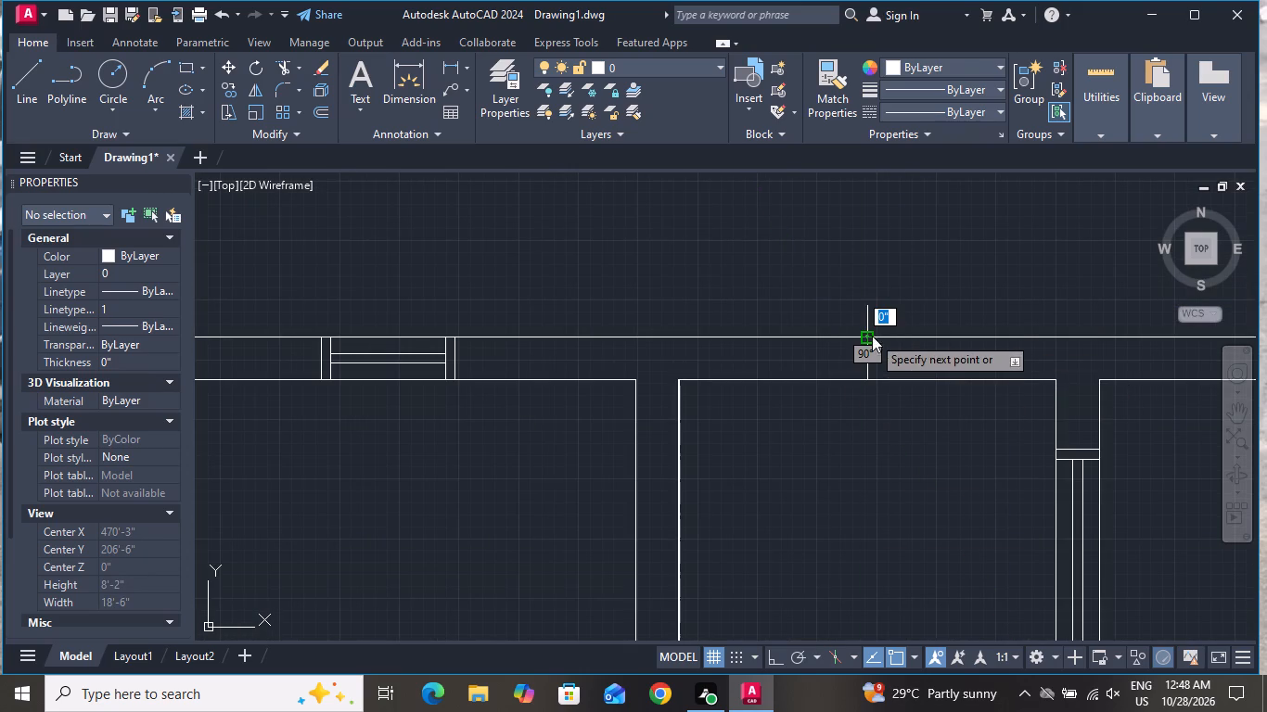
left_click(897, 362)
Offset the new centre line across the north wall 1' to the west and 1' to the east.
key("o")
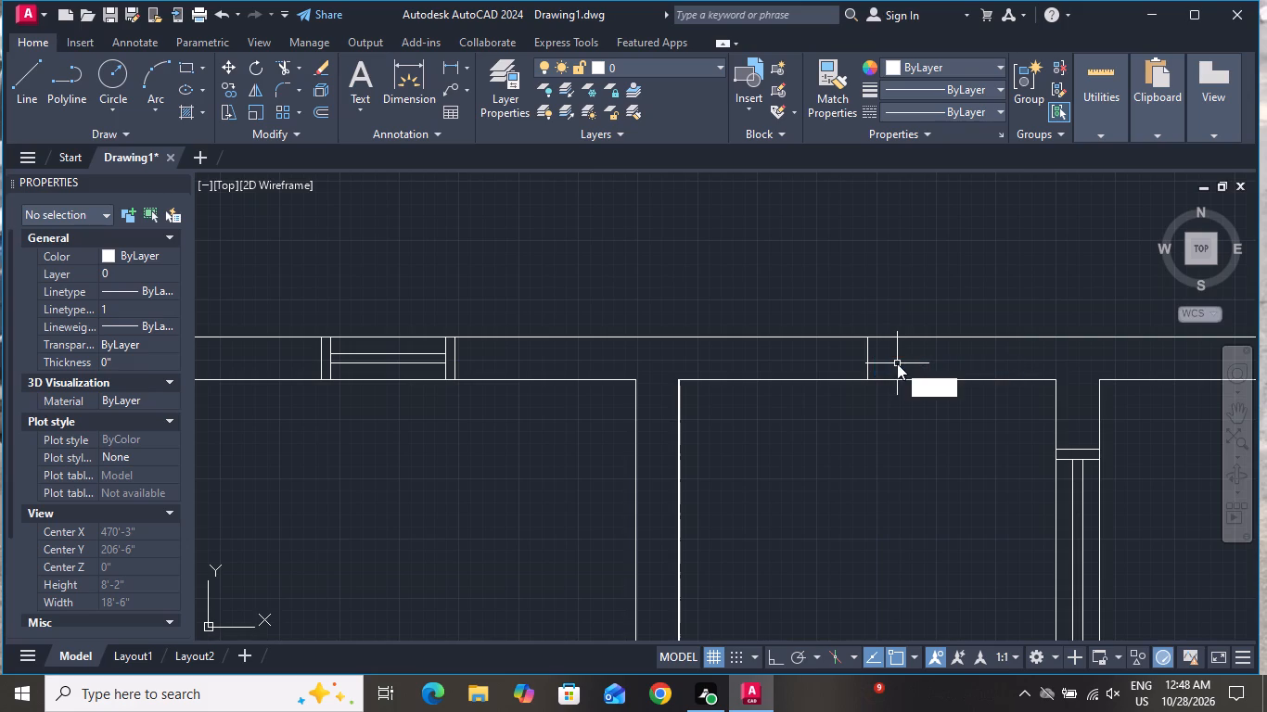
key("space")
key("1")
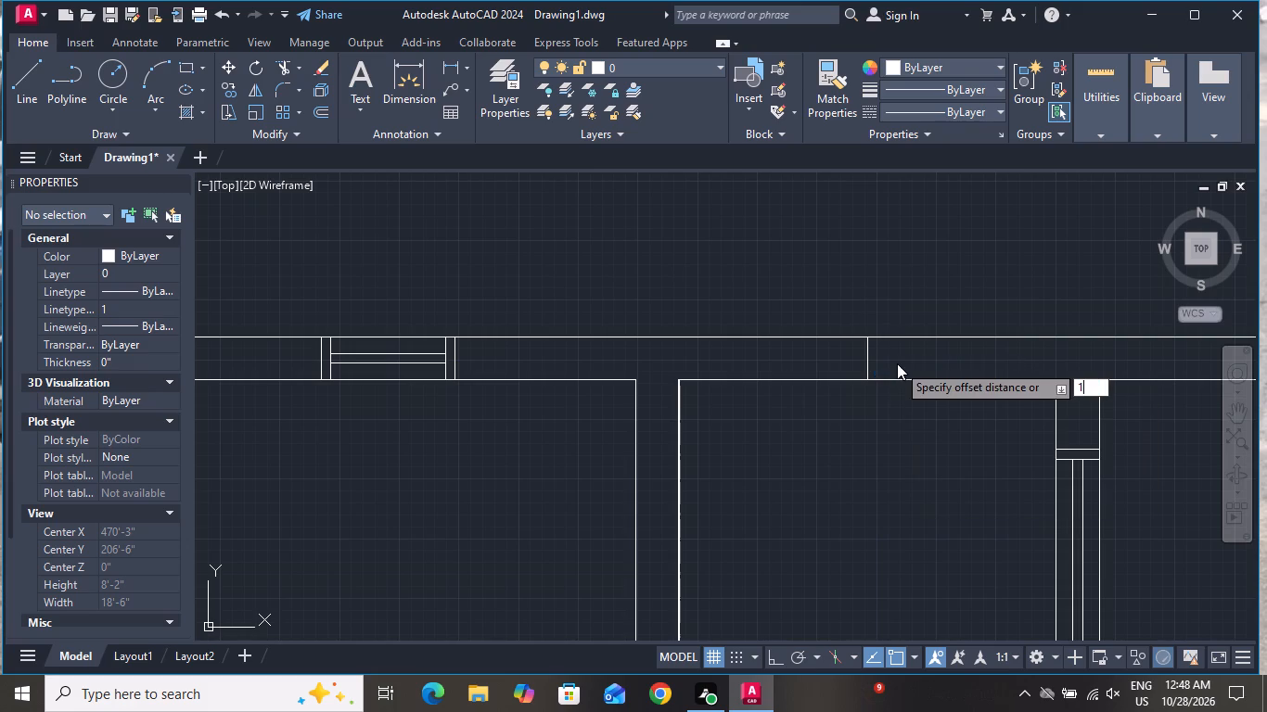
key("apostrophe")
key("Return")
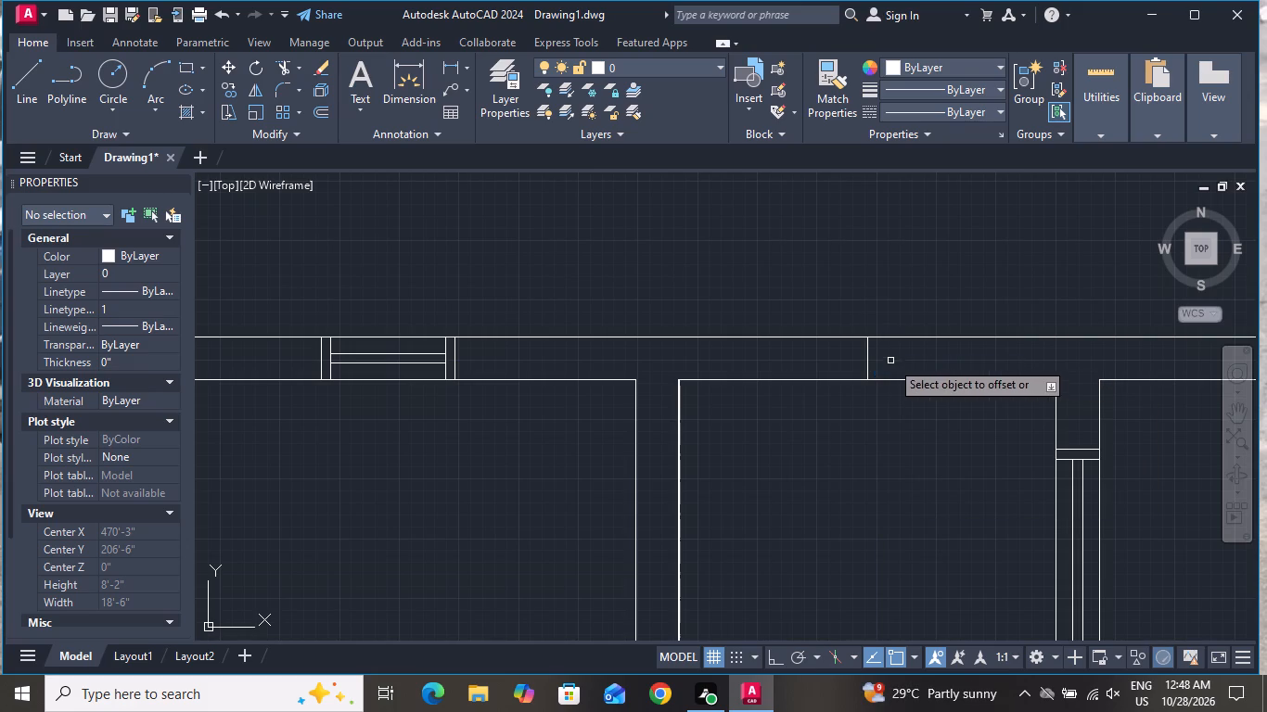
scroll(864, 344, "up", 1)
left_click(868, 349)
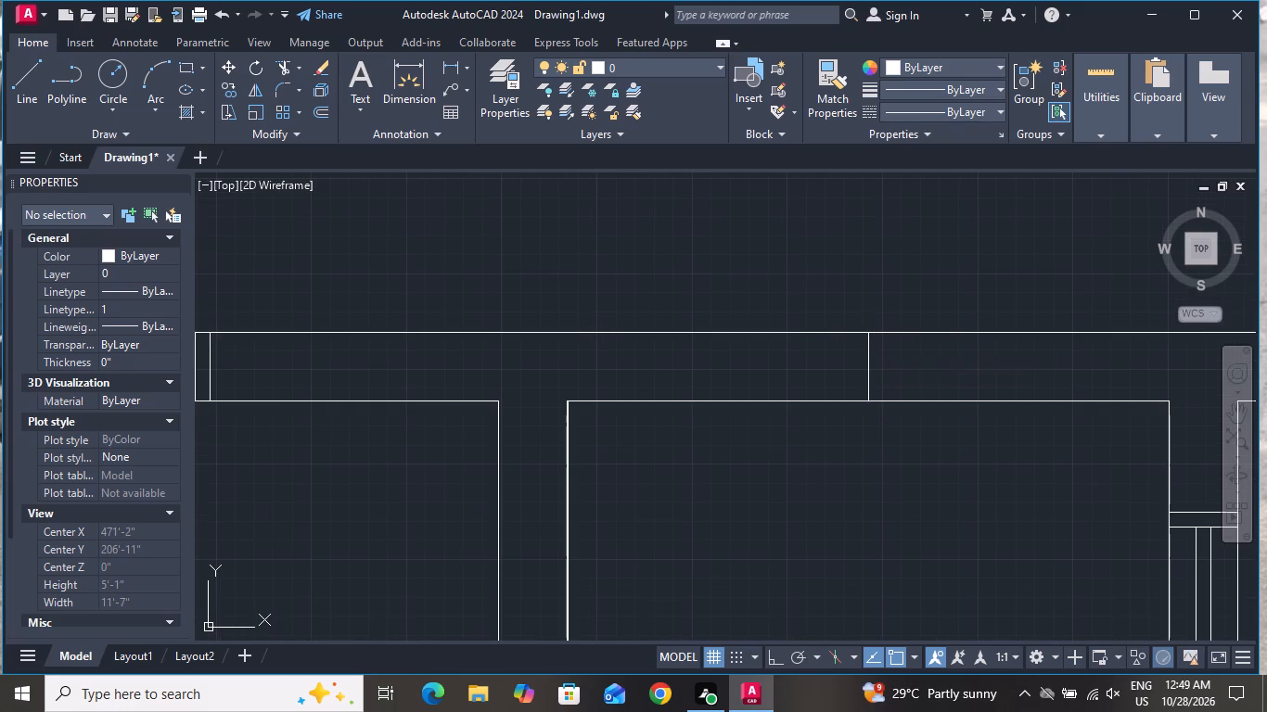
left_click(710, 370)
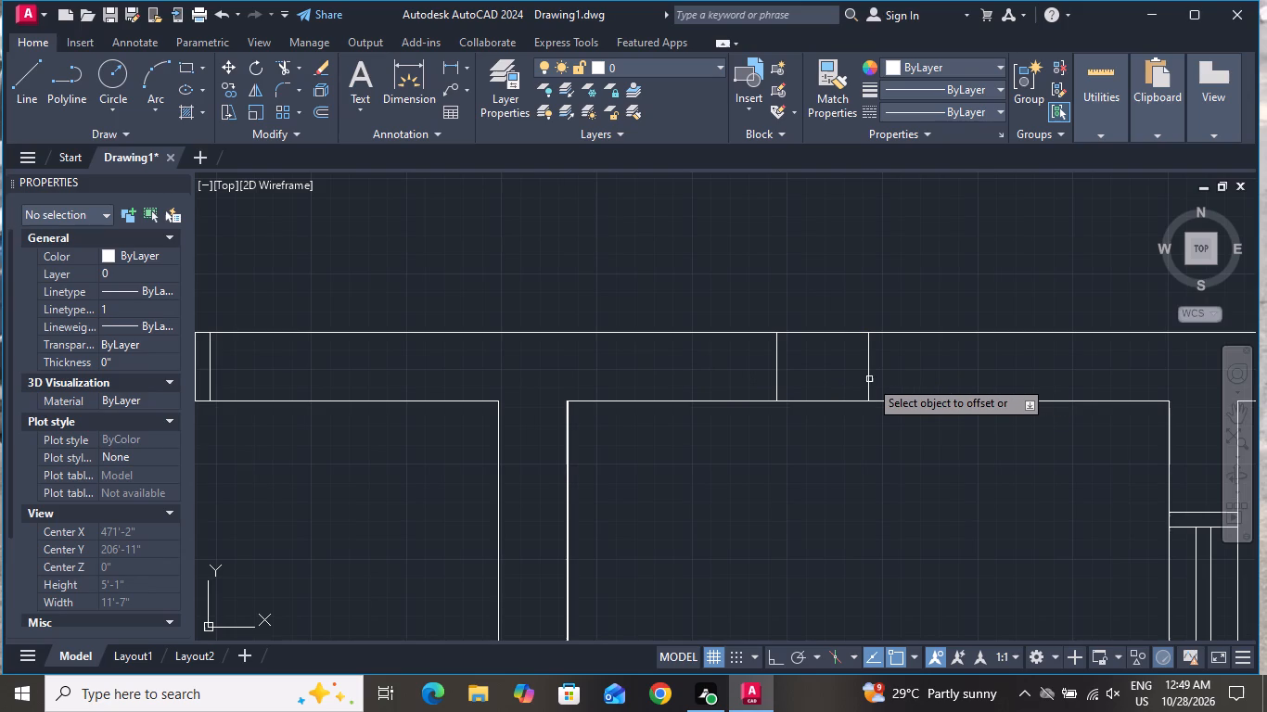
left_click(869, 379)
left_click(1023, 379)
right_click(921, 428)
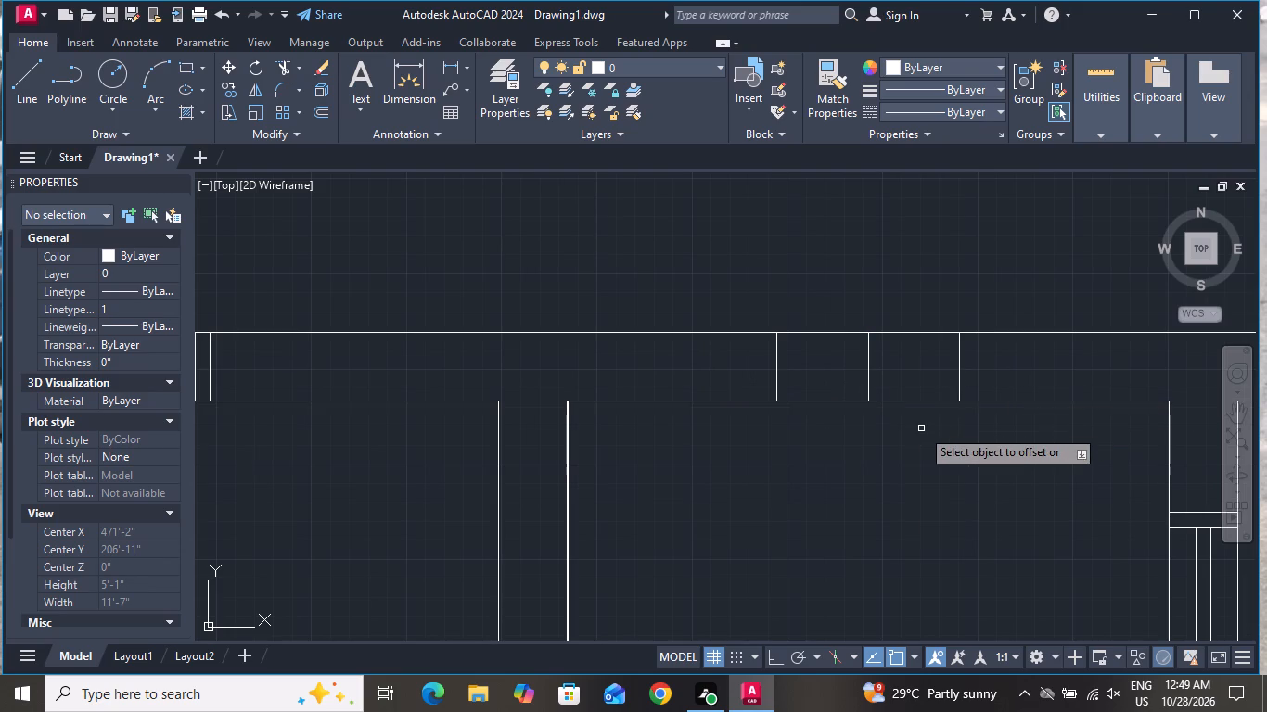
left_click(949, 462)
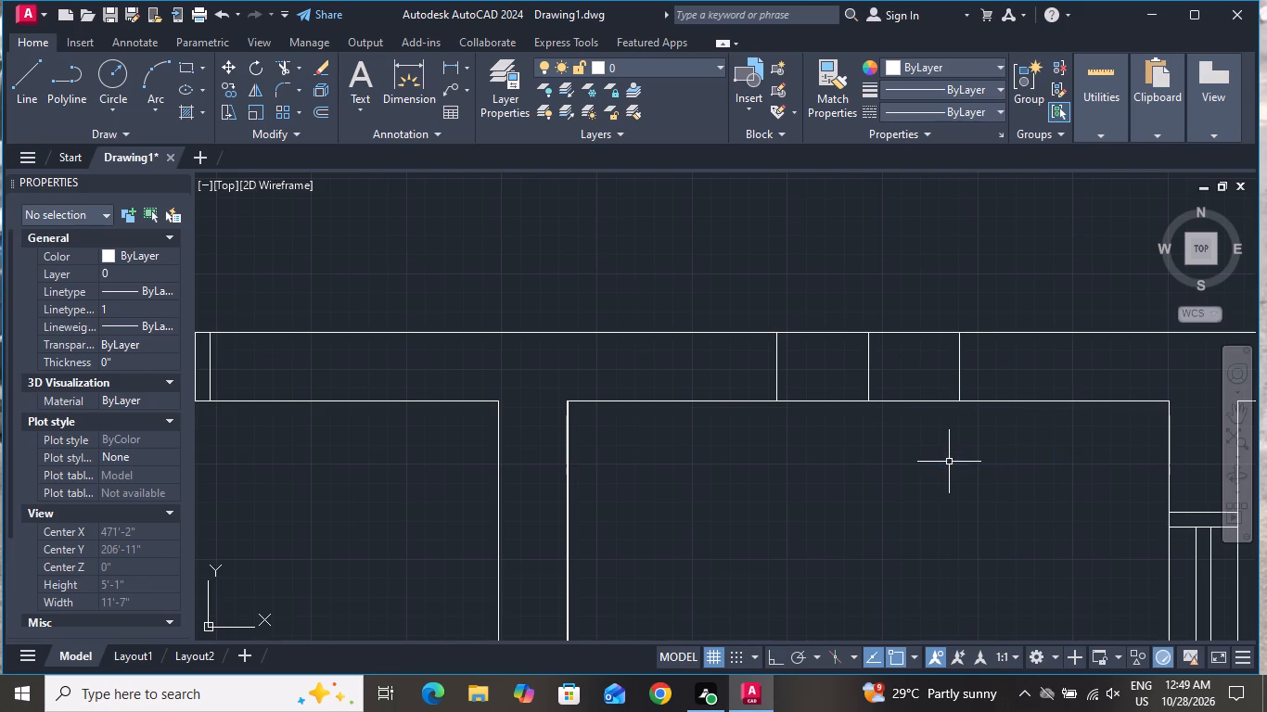
Offset the new window's west and east end lines 2" outward to form the jambs.
type("O")
key("space")
key("2")
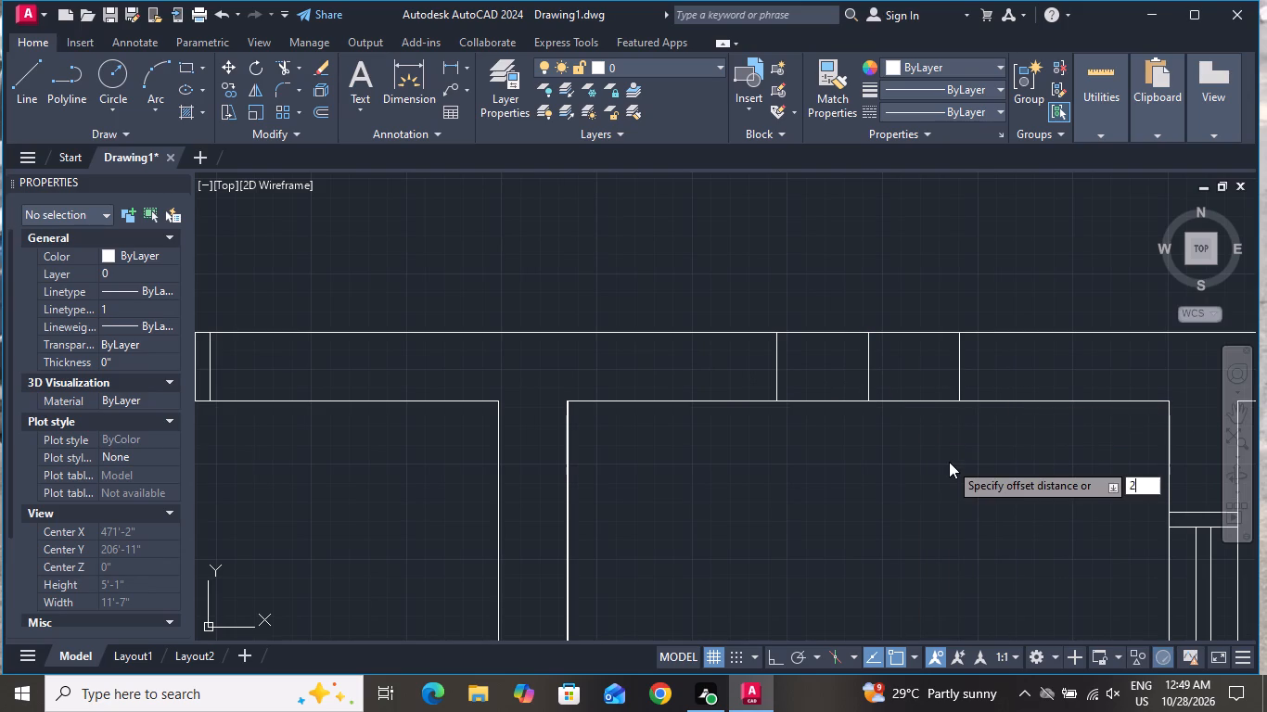
key("shift+quotedbl")
key("Return")
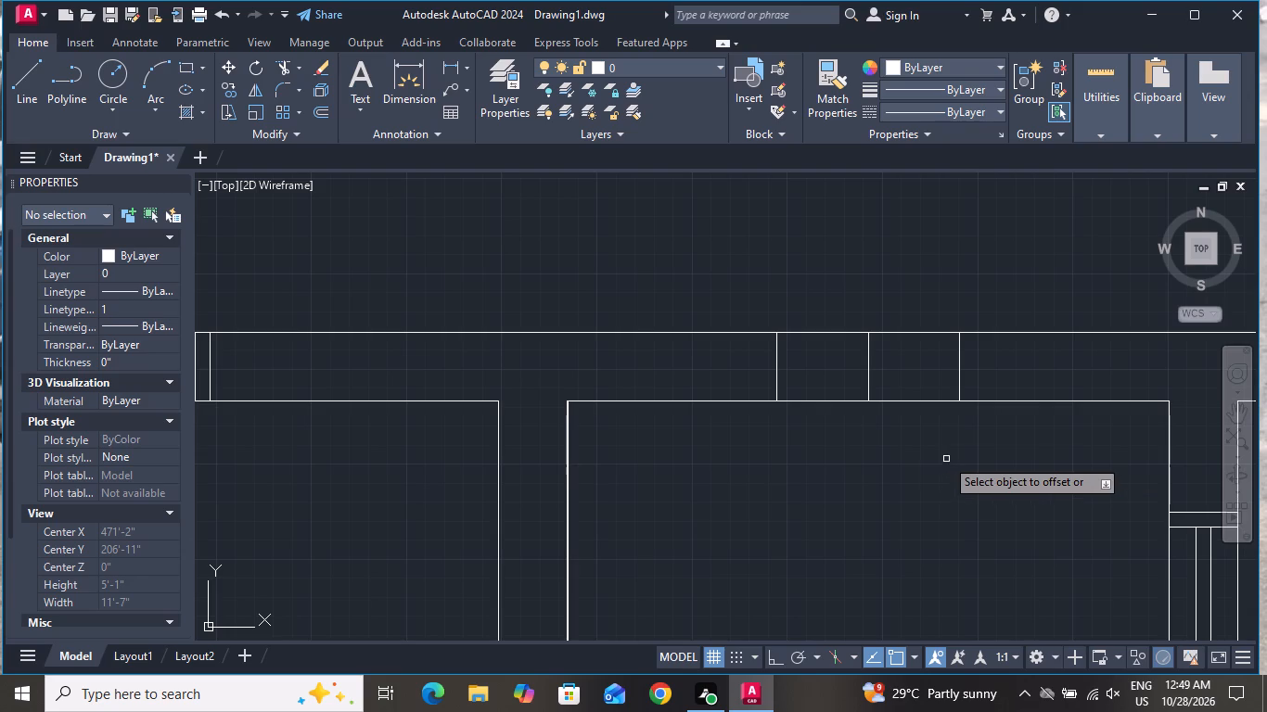
left_click(778, 358)
left_click(729, 364)
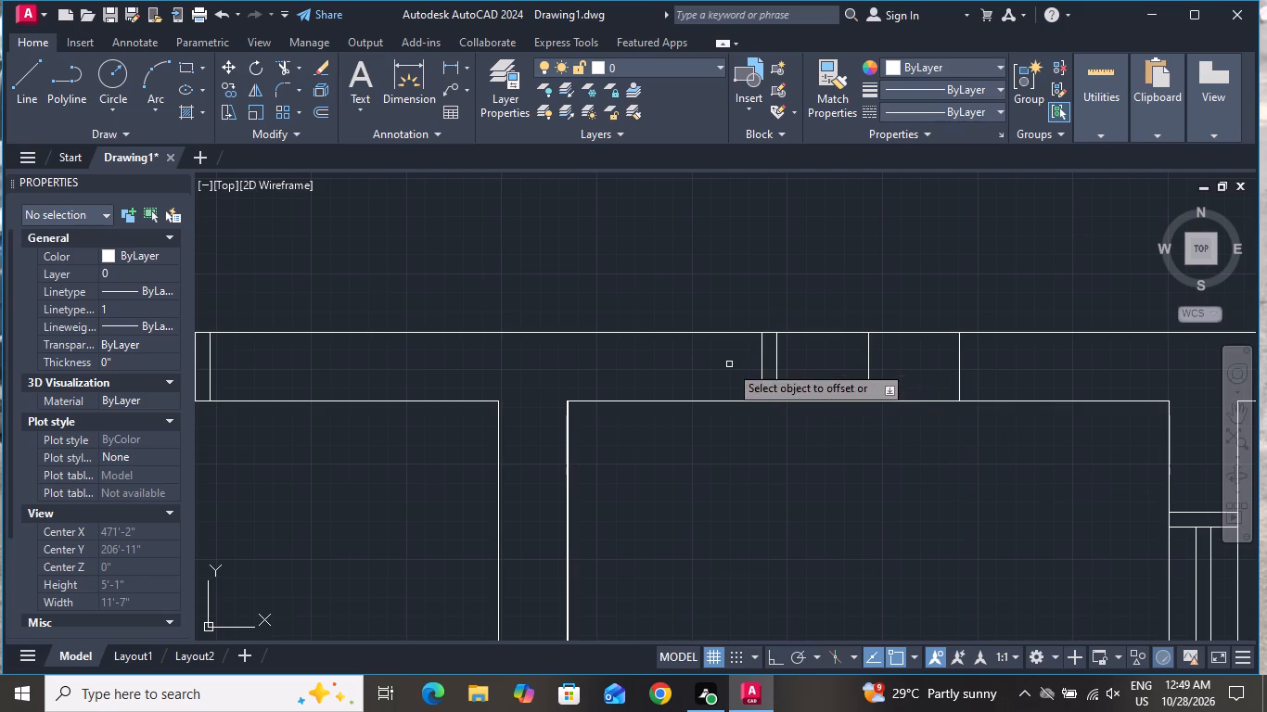
left_click(957, 364)
left_click(979, 362)
right_click(979, 362)
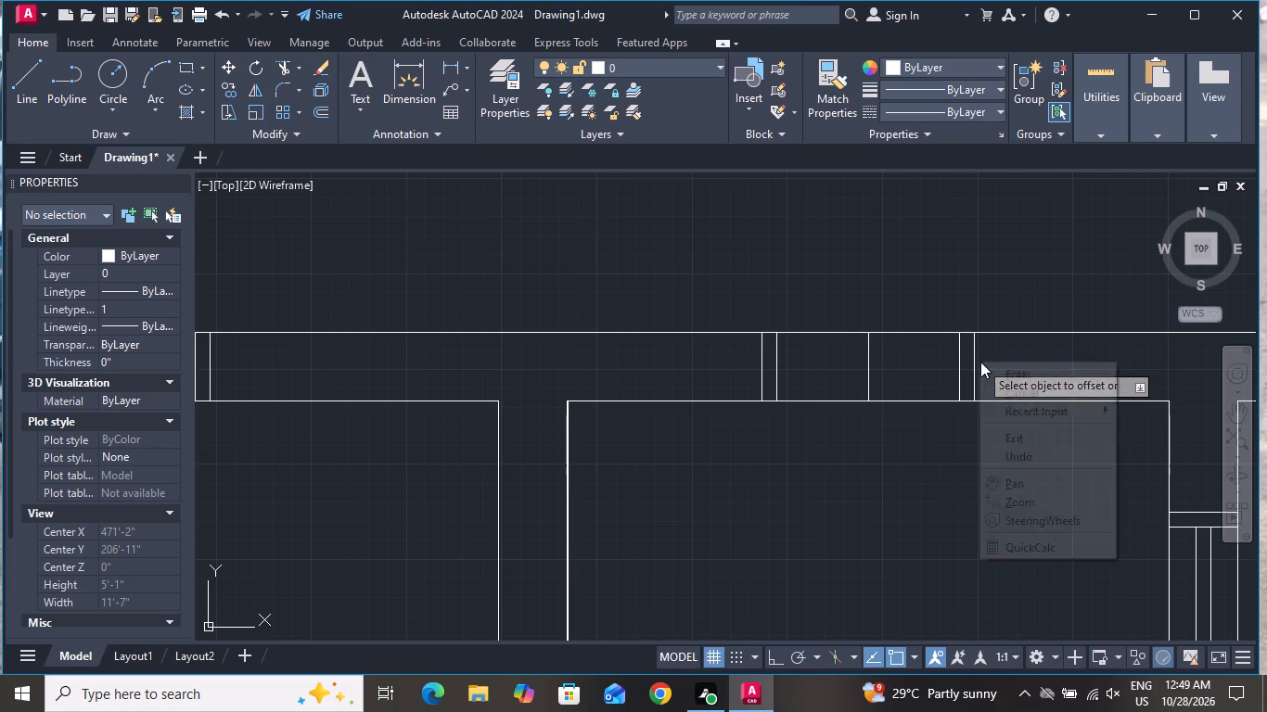
left_click(1017, 387)
Draw a glazing line along the wall between the midpoints of the new window's two inner jamb lines.
left_click(23, 70)
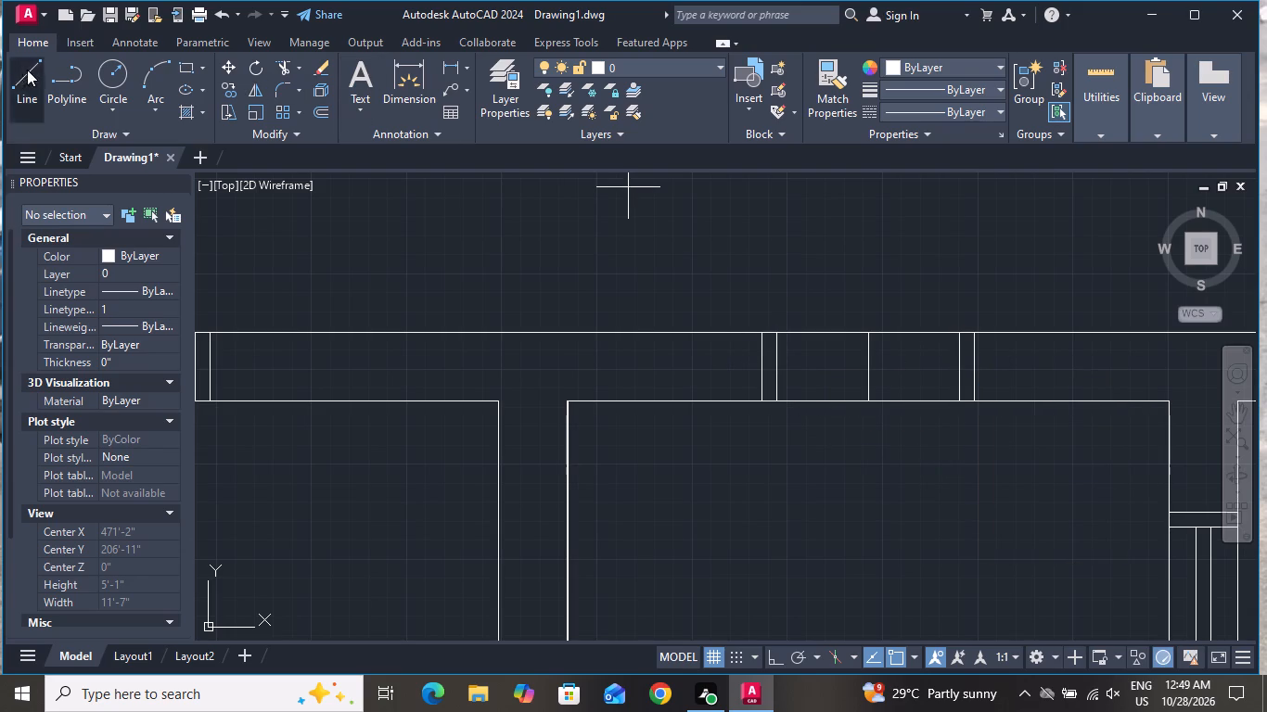
left_click(775, 369)
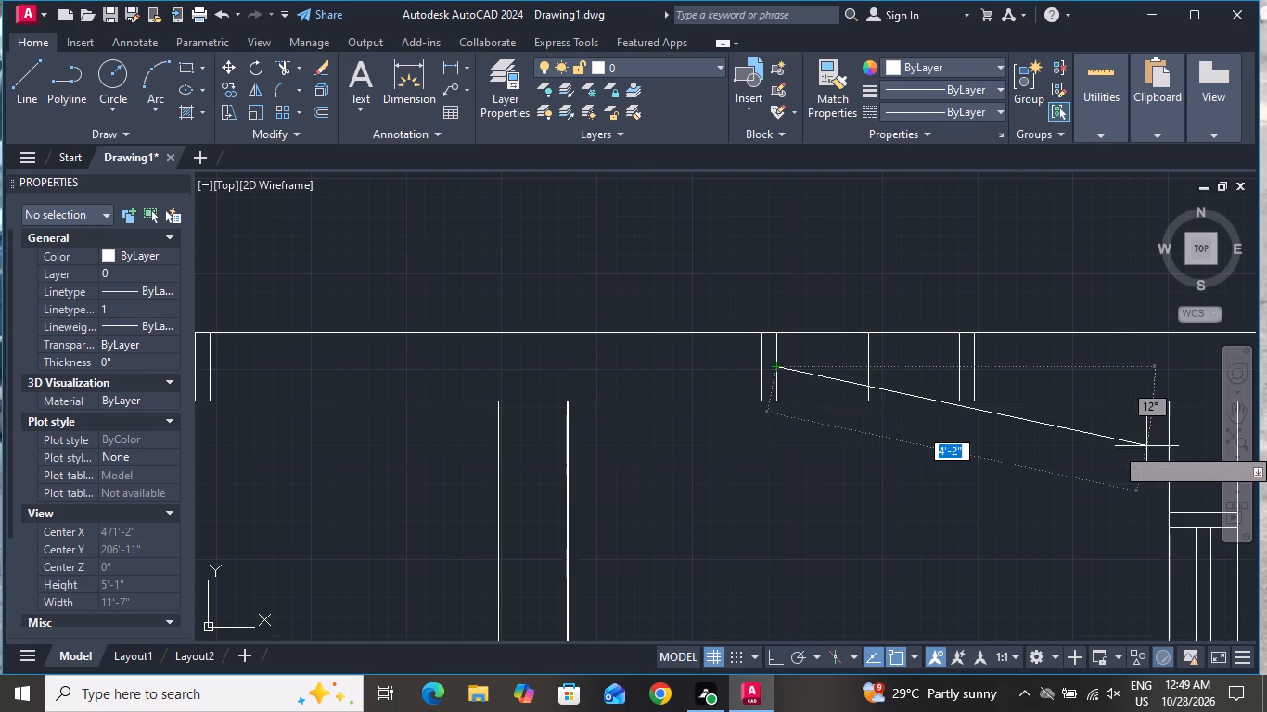
left_click(955, 365)
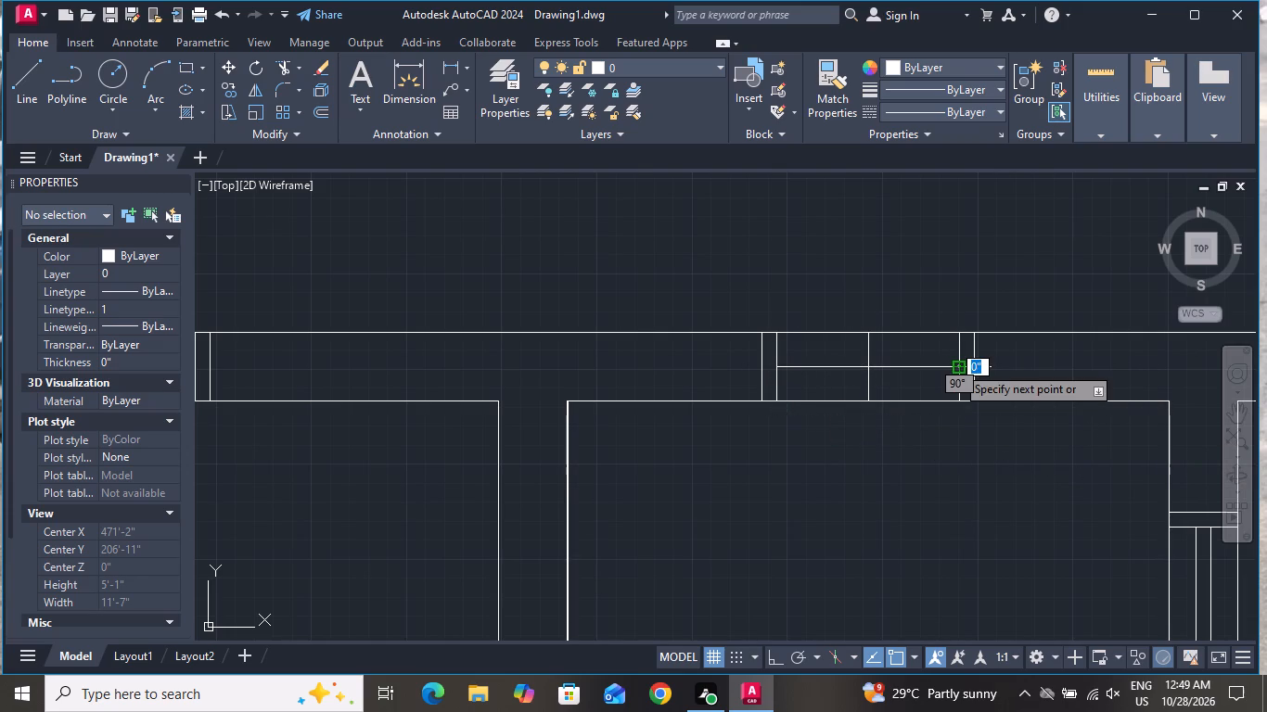
right_click(955, 365)
left_click(970, 390)
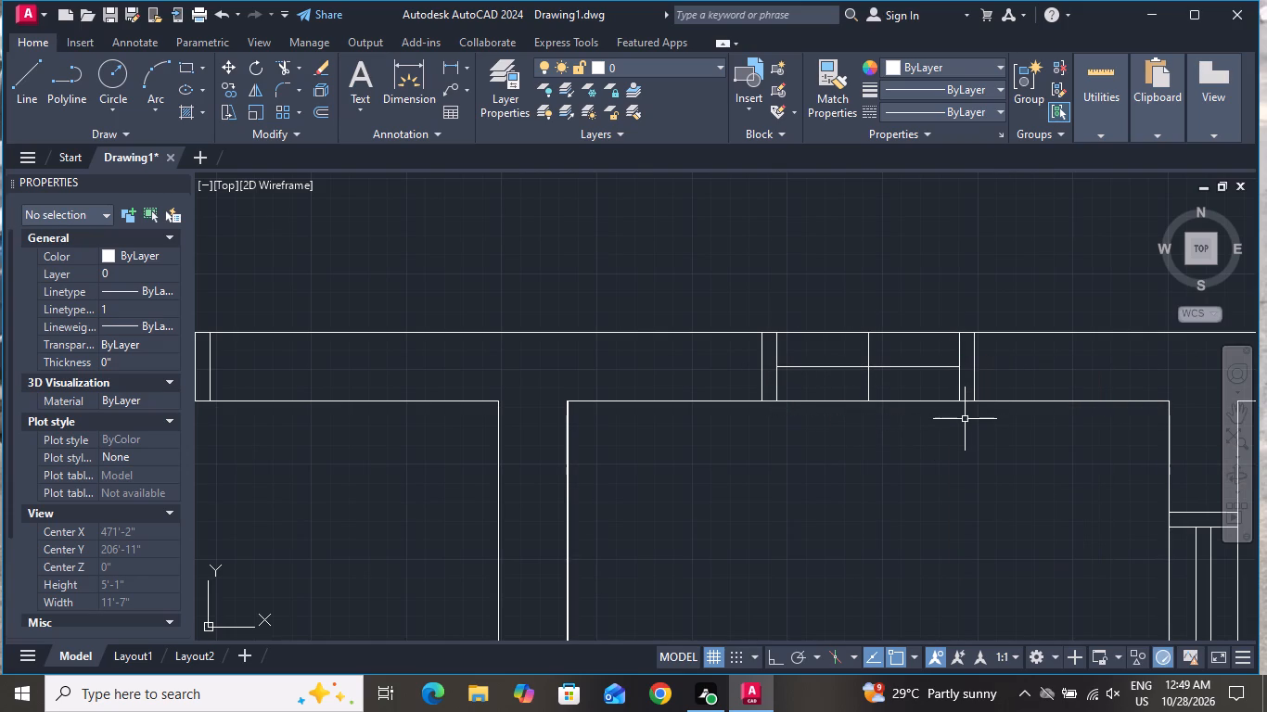
Offset the new window's glazing line 1" to the north and 1" to the south.
type("O")
key("space")
key("1")
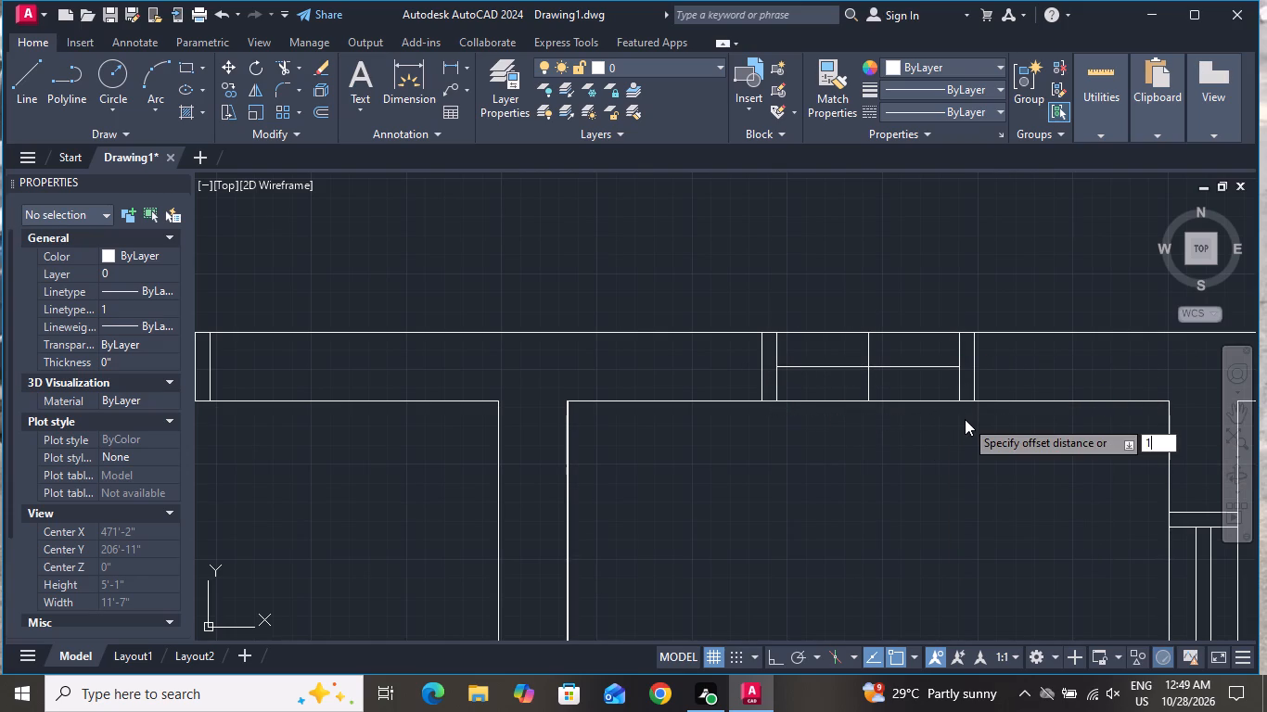
key("shift+quotedbl")
key("Return")
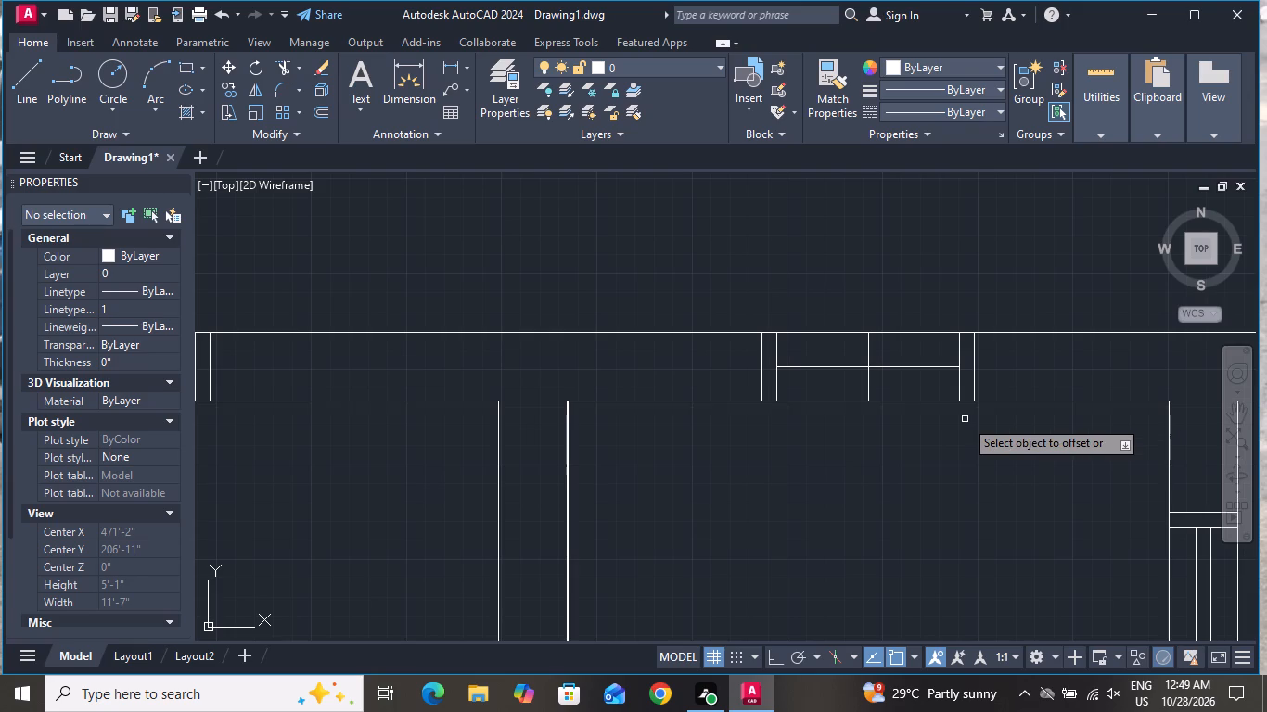
scroll(906, 371, "up", 2)
left_click(902, 360)
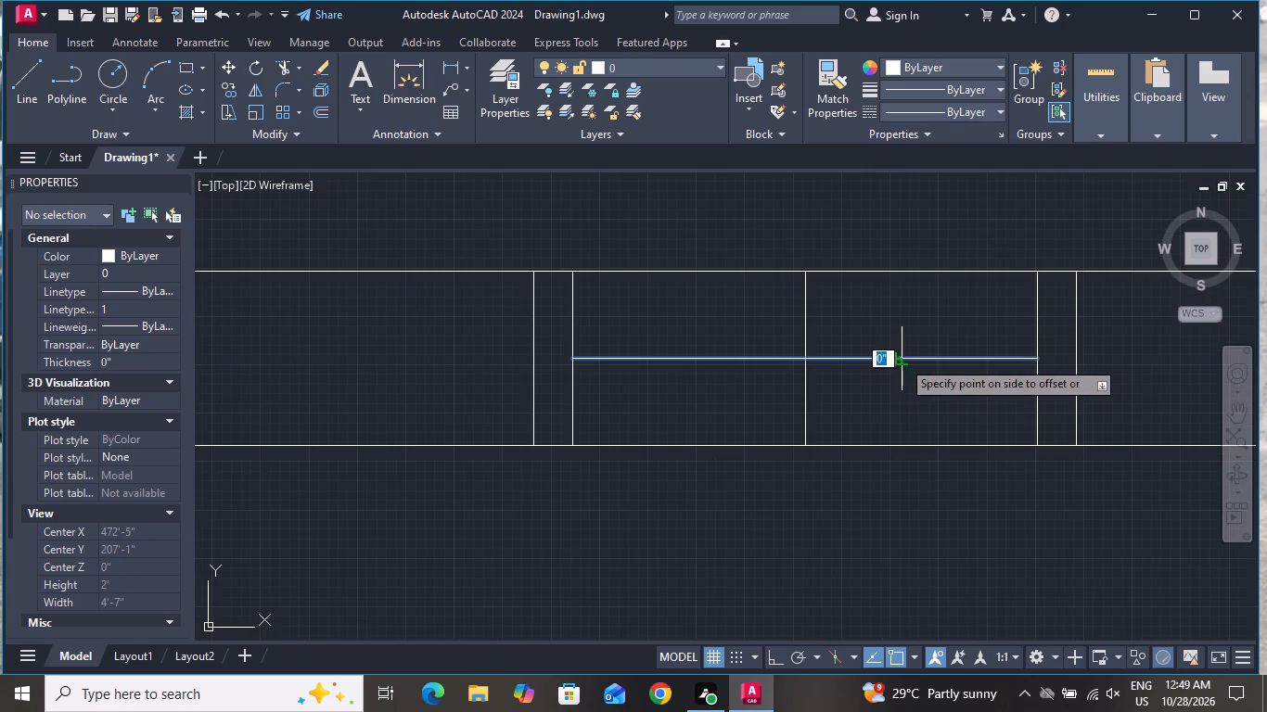
left_click(894, 322)
left_click(872, 356)
left_click(864, 388)
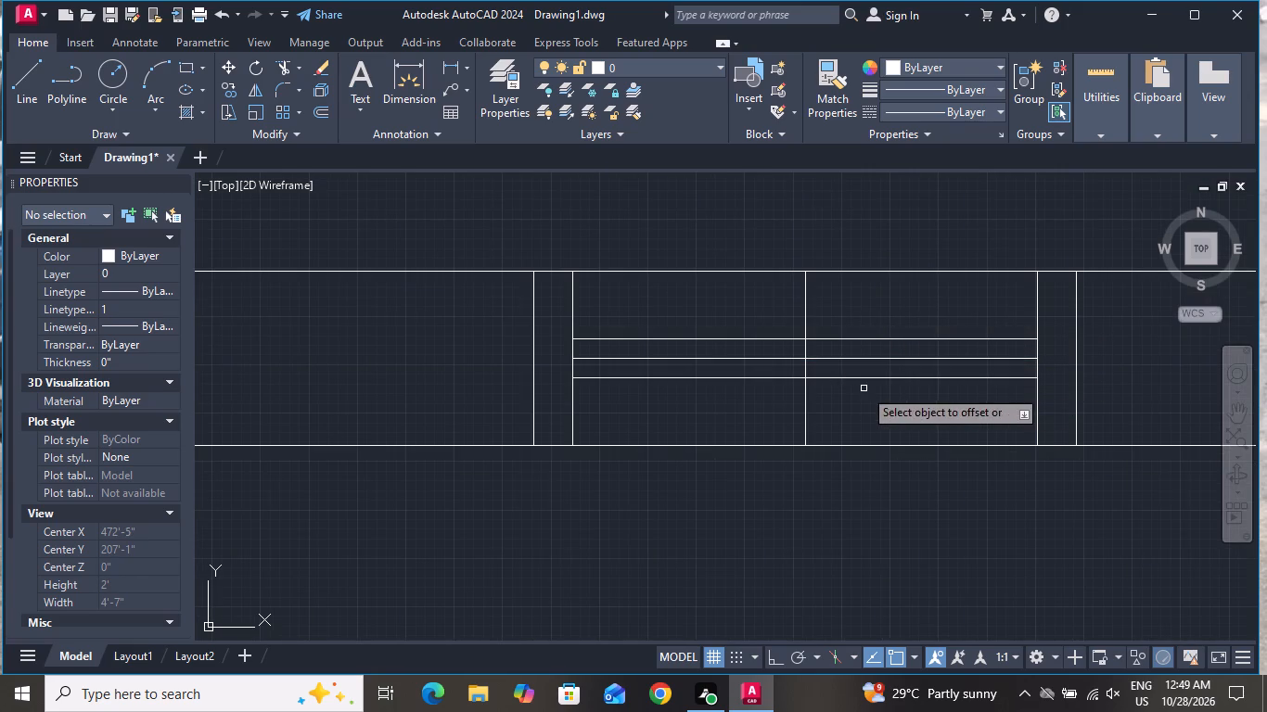
right_click(870, 378)
left_click(889, 405)
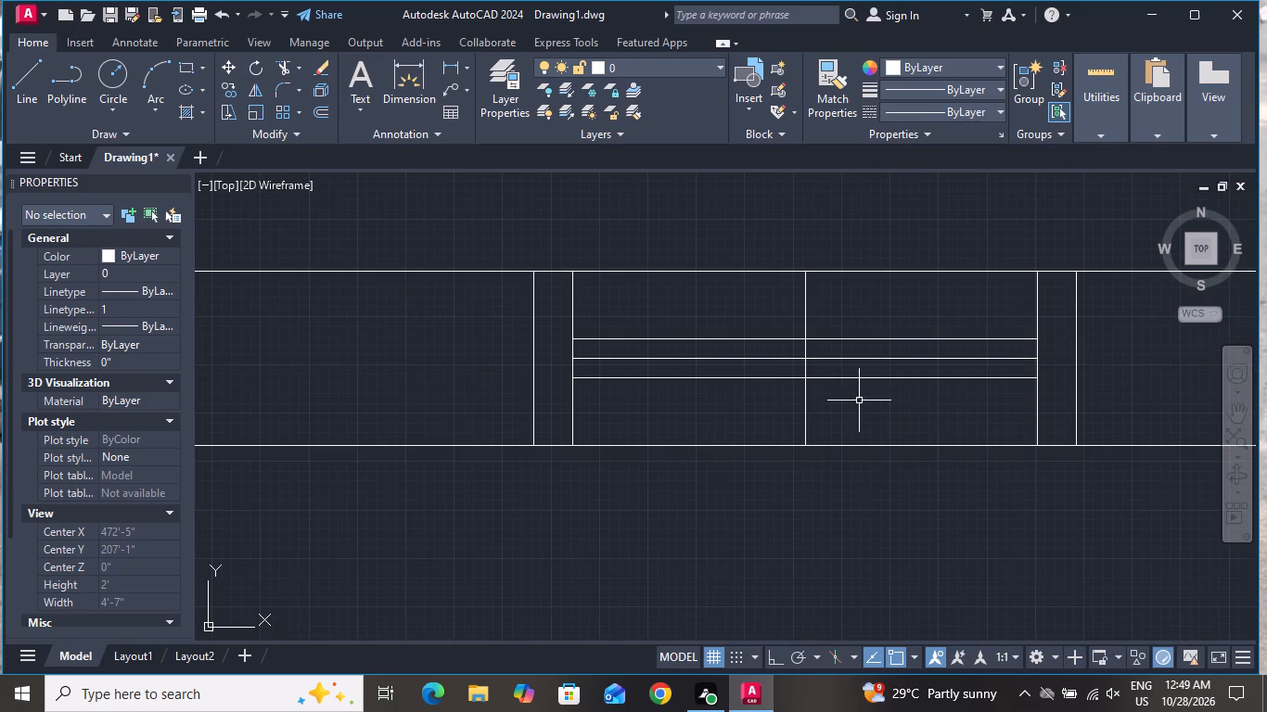
Delete the new window's vertical centre line and middle glazing line.
scroll(811, 334, "up", 2)
left_click(815, 375)
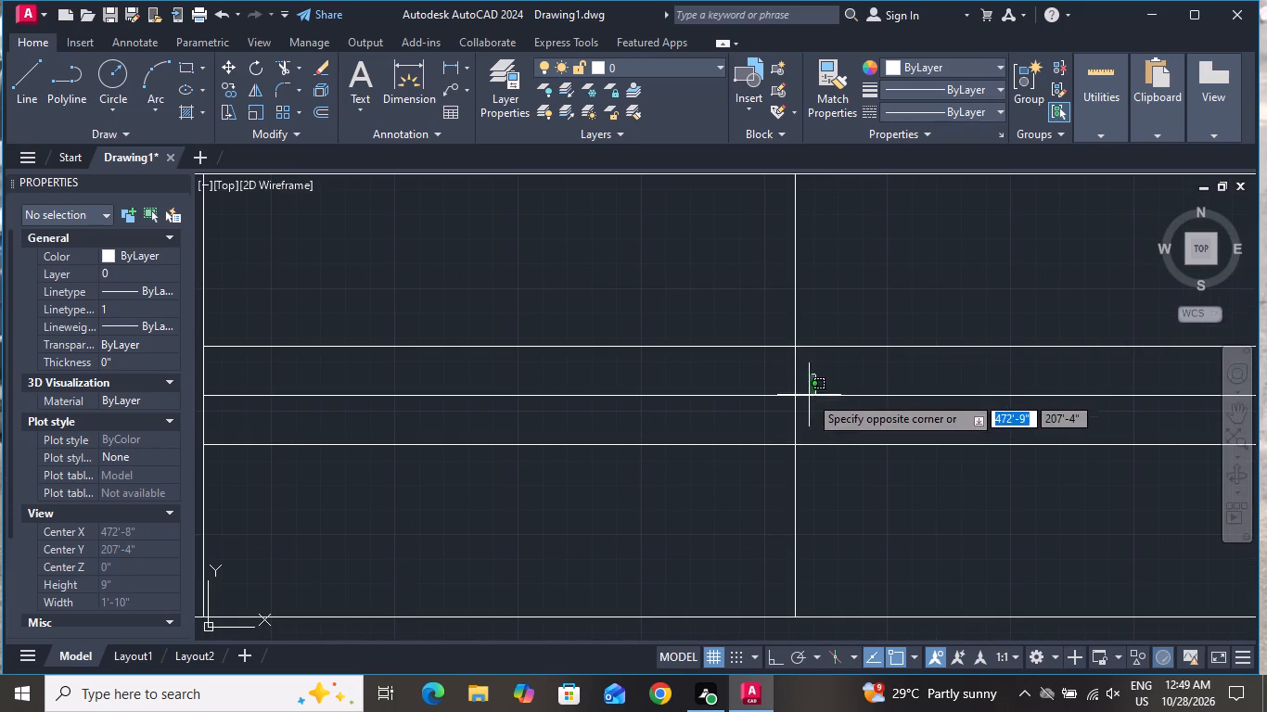
left_click(767, 422)
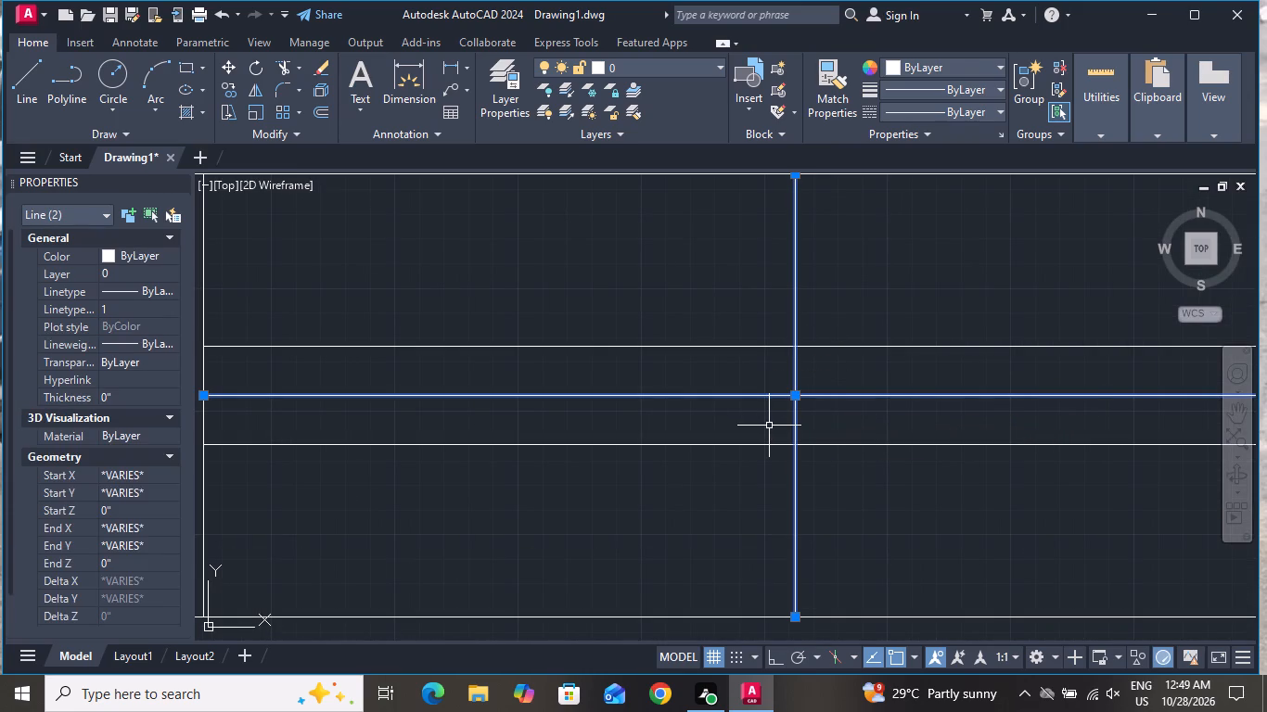
key("Delete")
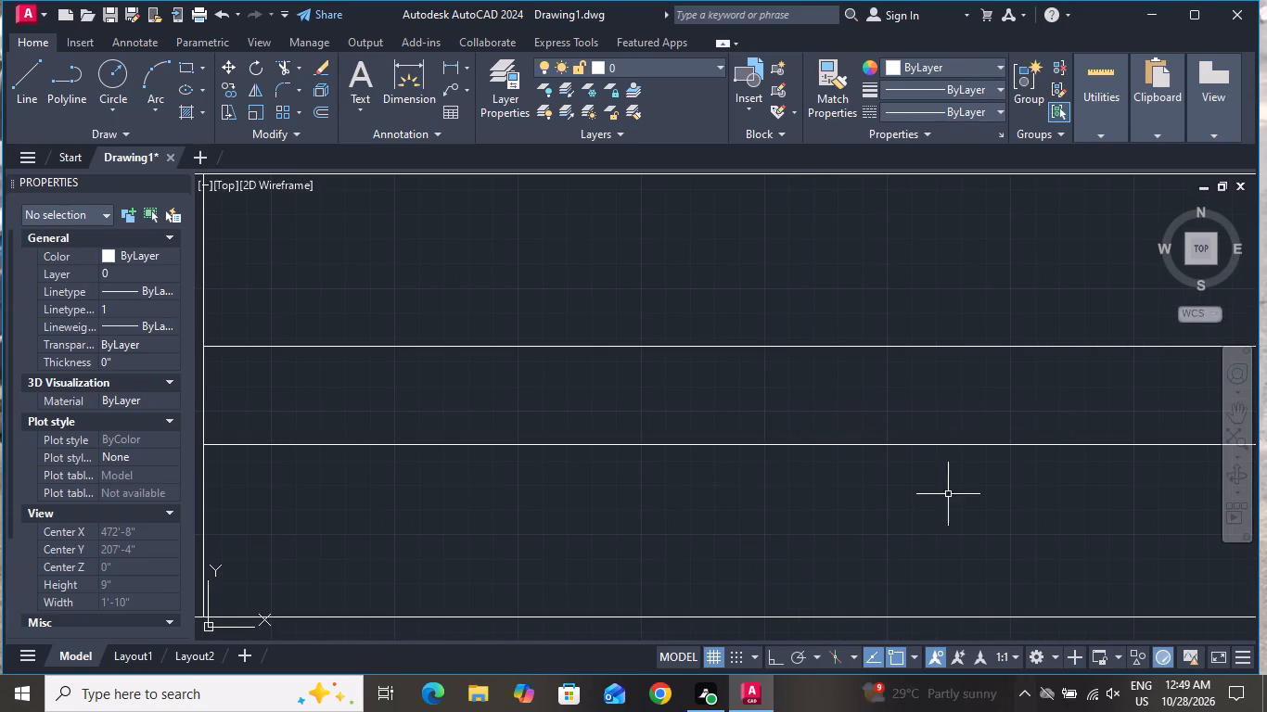
Draw a line across the wall south of the northwest room, from the narrow room's northeast corner north to the opposite wall line.
scroll(966, 467, "down", 7)
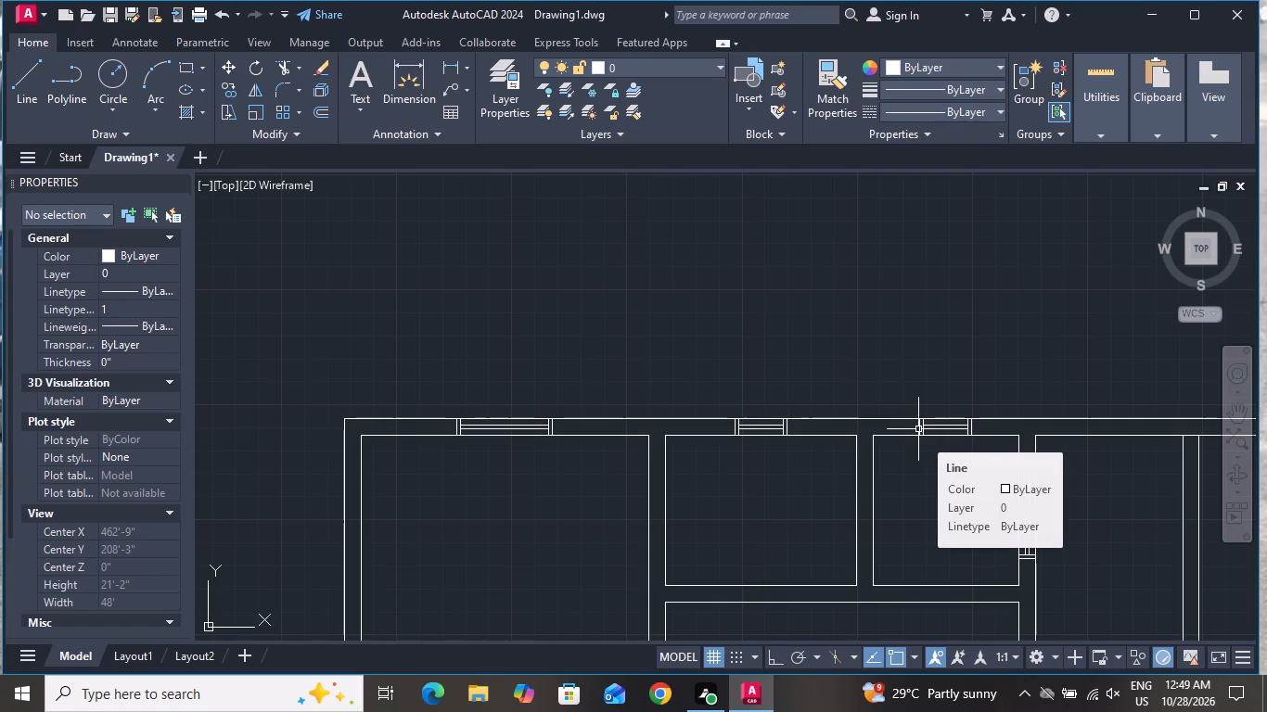
scroll(926, 377, "down", 3)
scroll(813, 441, "up", 3)
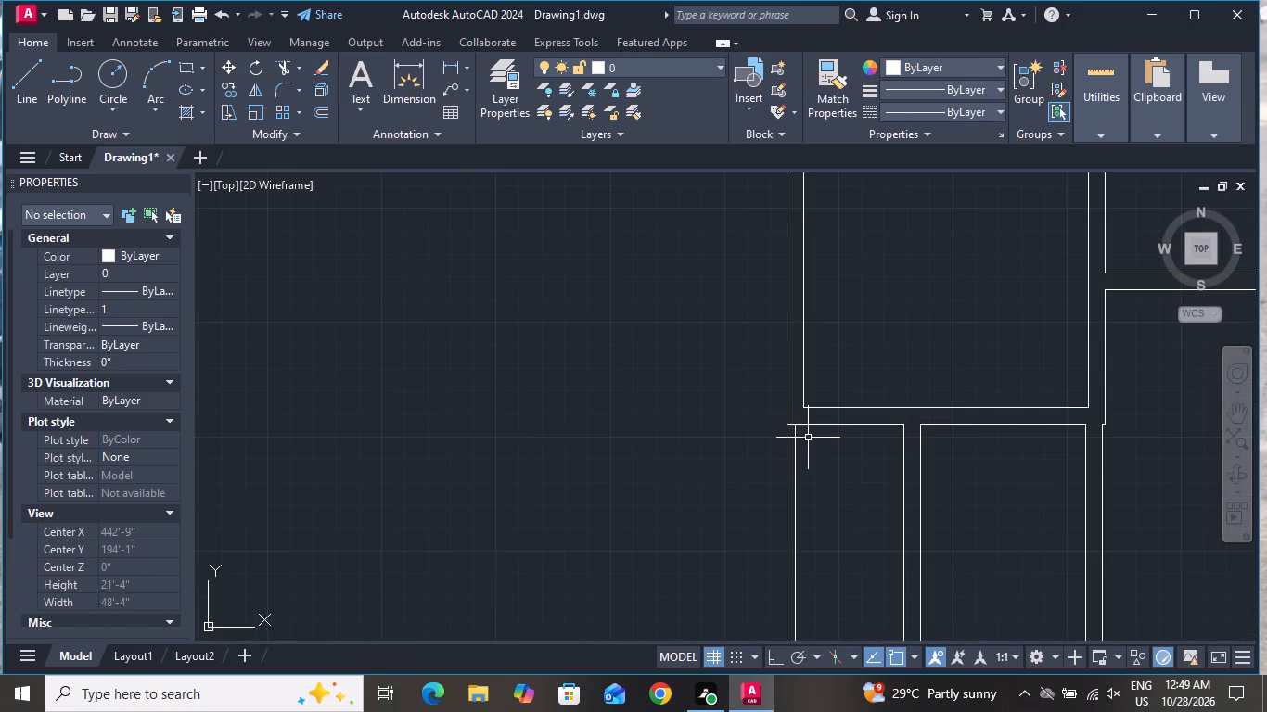
left_click(25, 73)
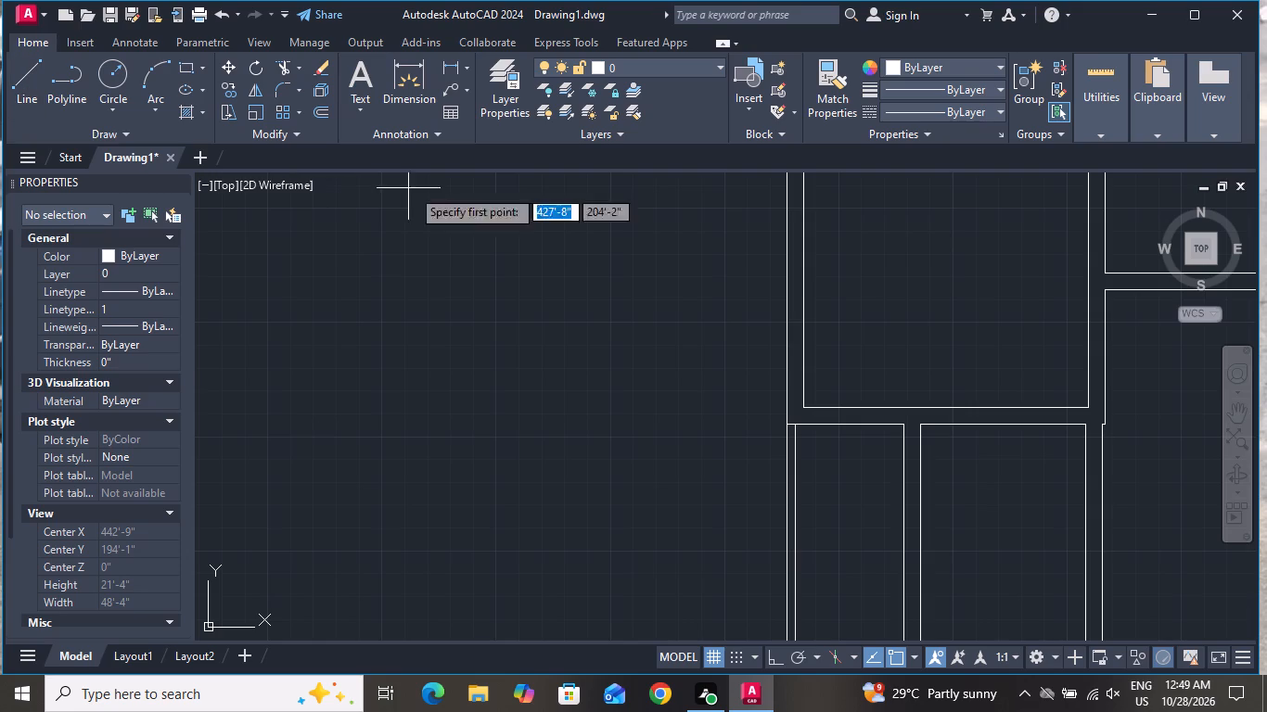
scroll(921, 451, "up", 3)
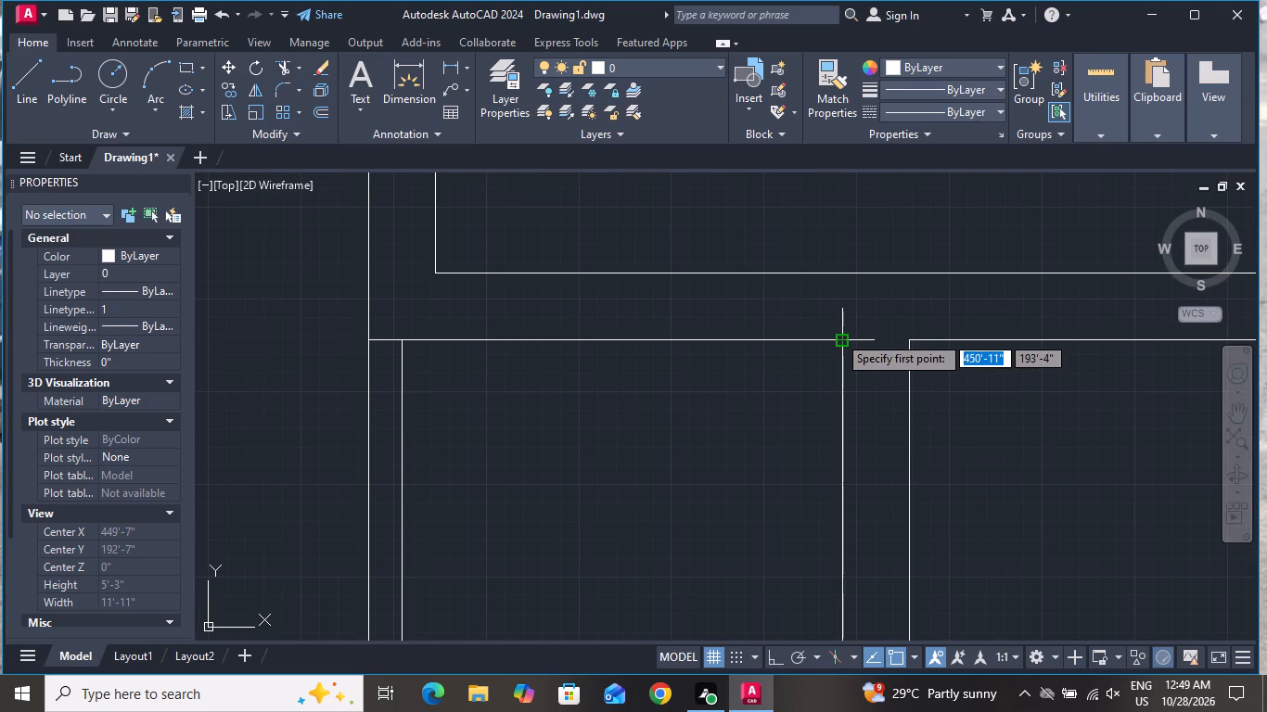
left_click(838, 334)
left_click(838, 273)
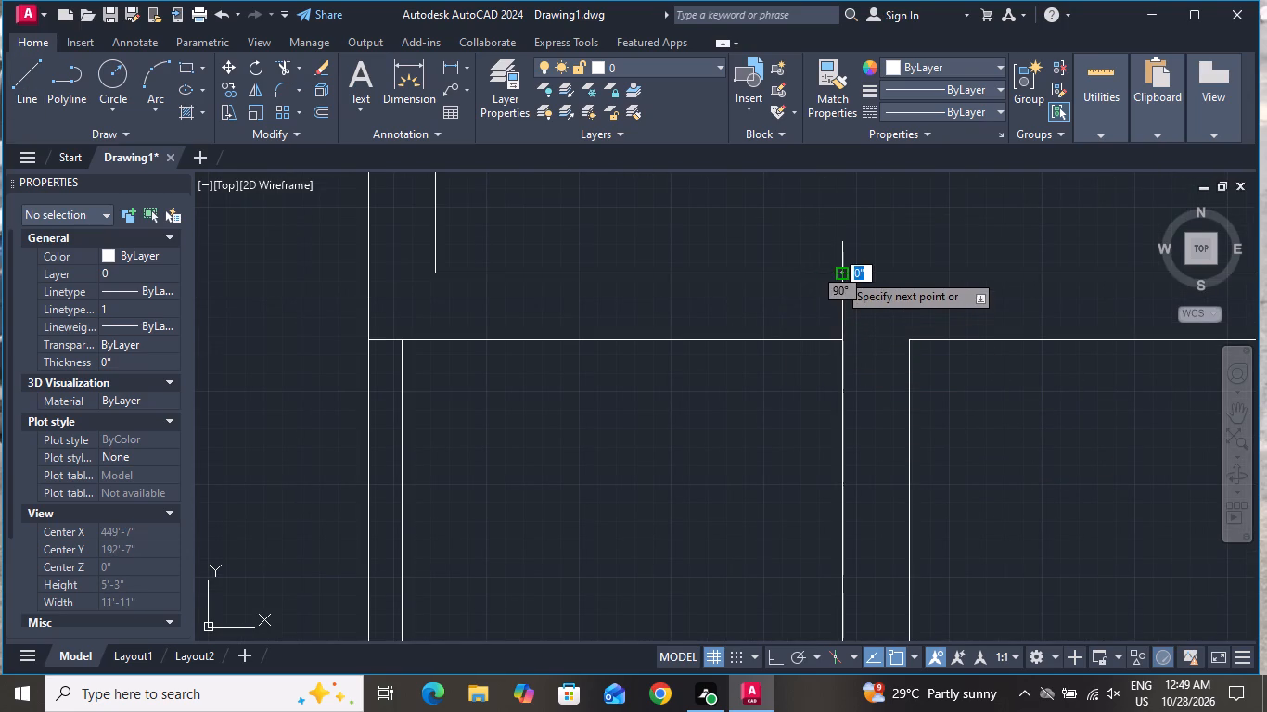
right_click(838, 273)
left_click(868, 307)
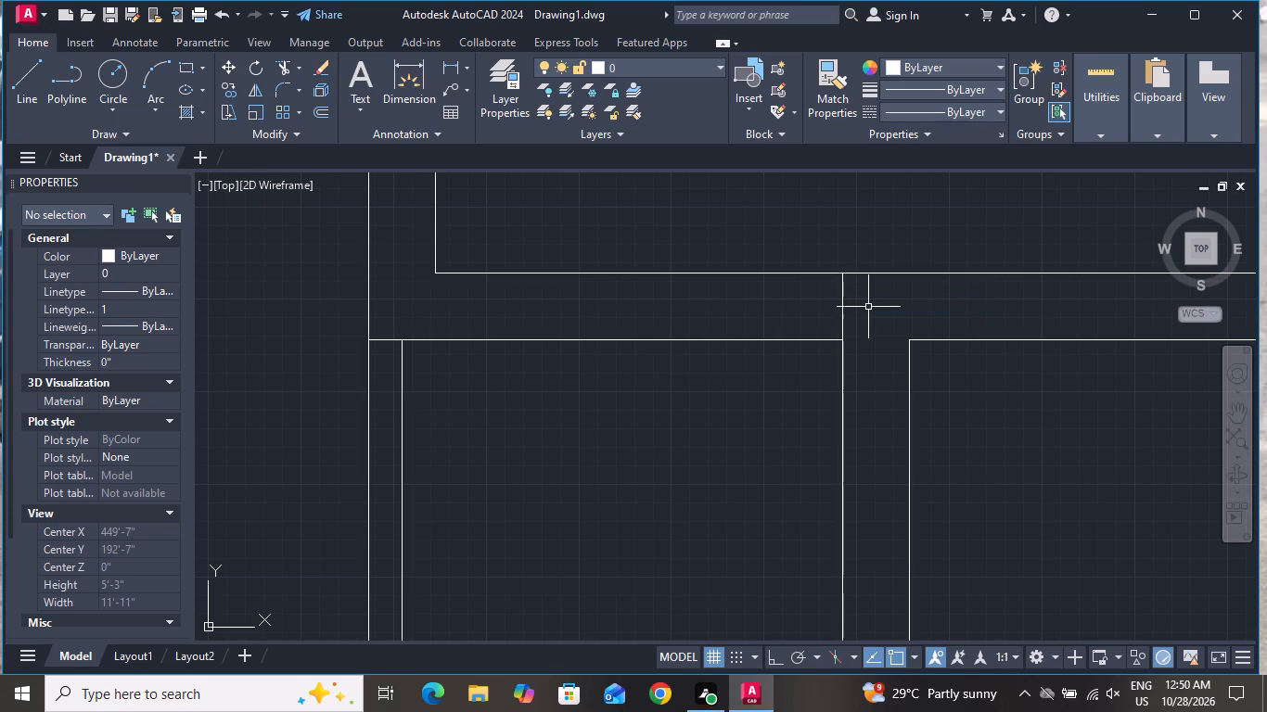
Draw a 9" line across the wall from the northwest room's inner southwest corner south to the opposite wall line.
left_click(40, 77)
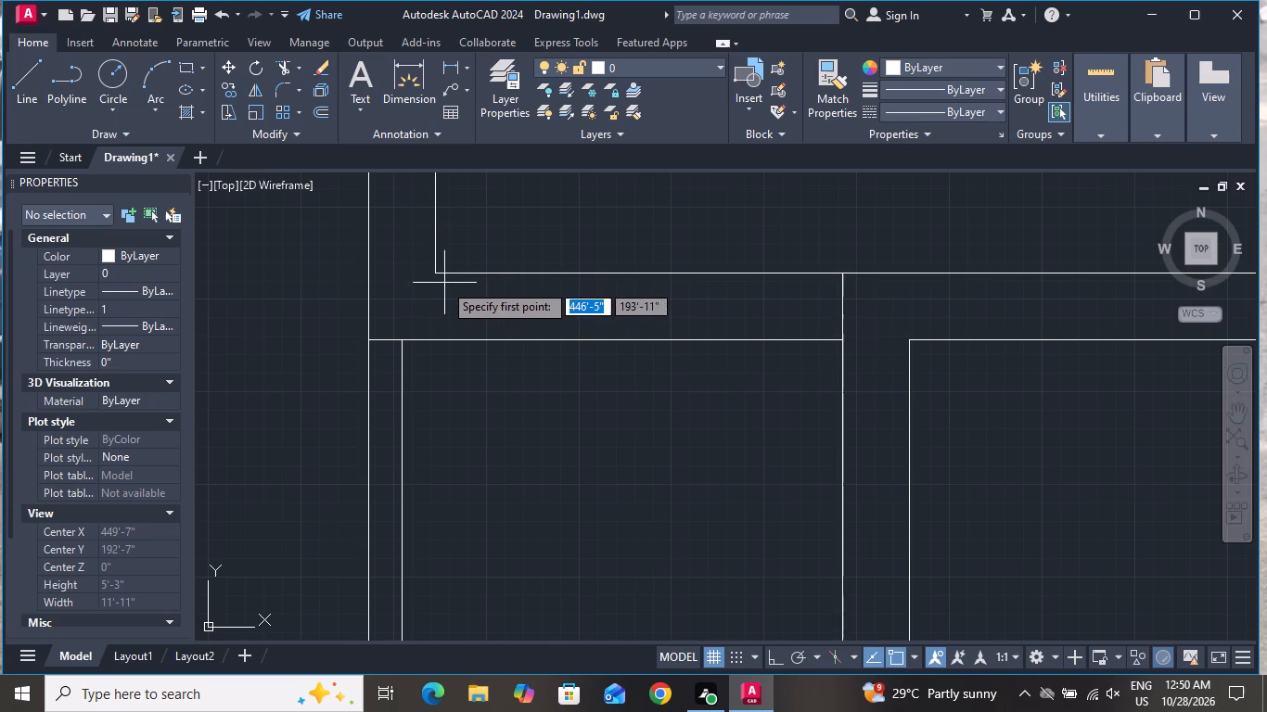
left_click(435, 275)
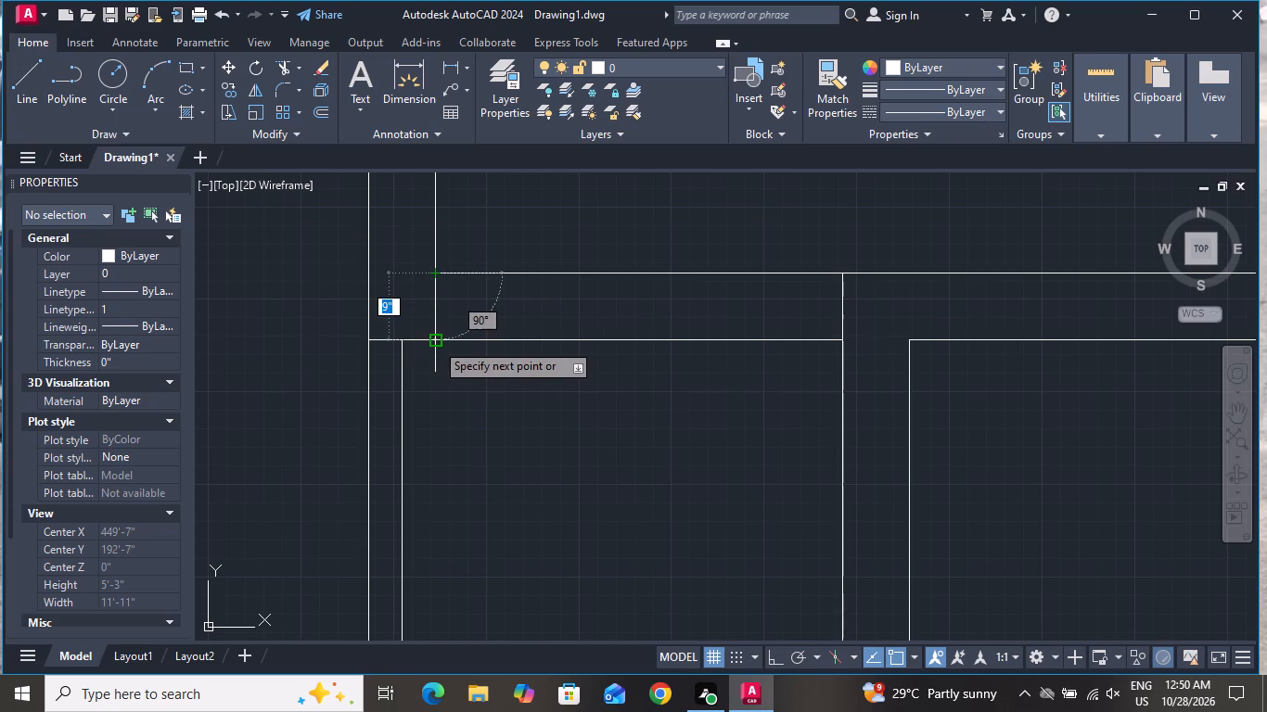
left_click(435, 337)
right_click(435, 337)
left_click(456, 363)
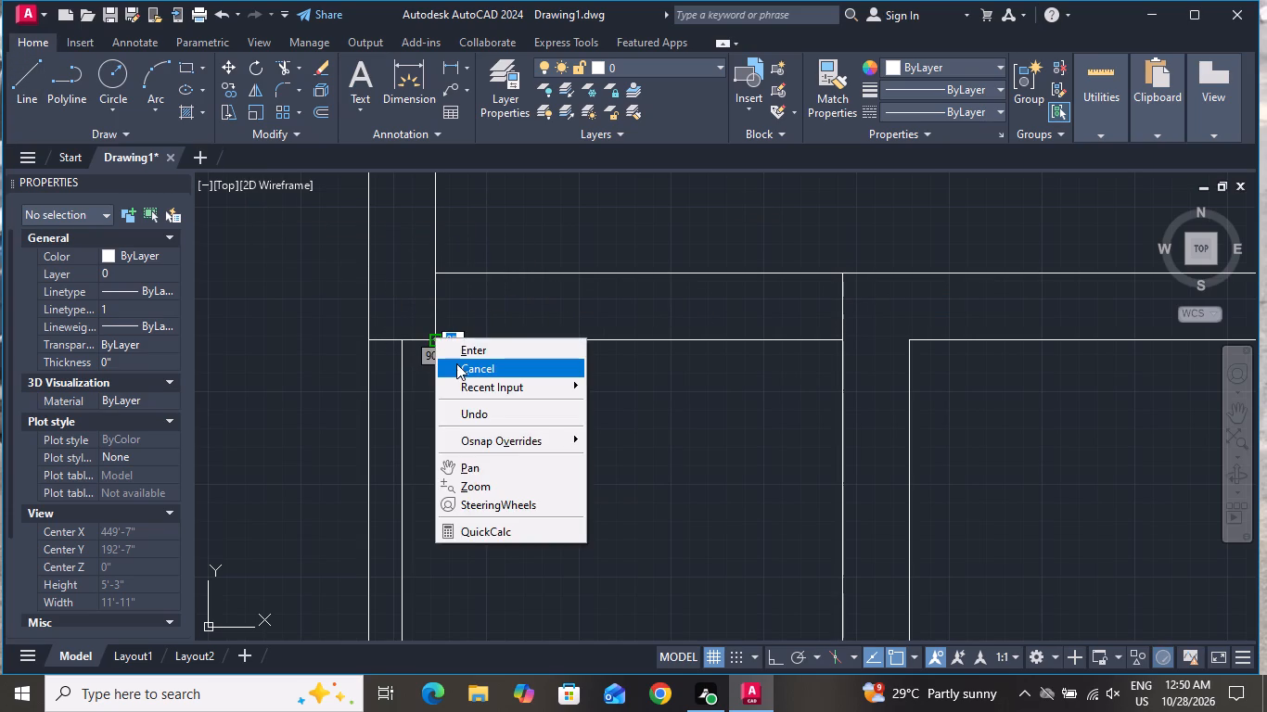
Draw a line along the wall south of the northwest room, connecting the midpoints of the two cross lines.
left_click(28, 66)
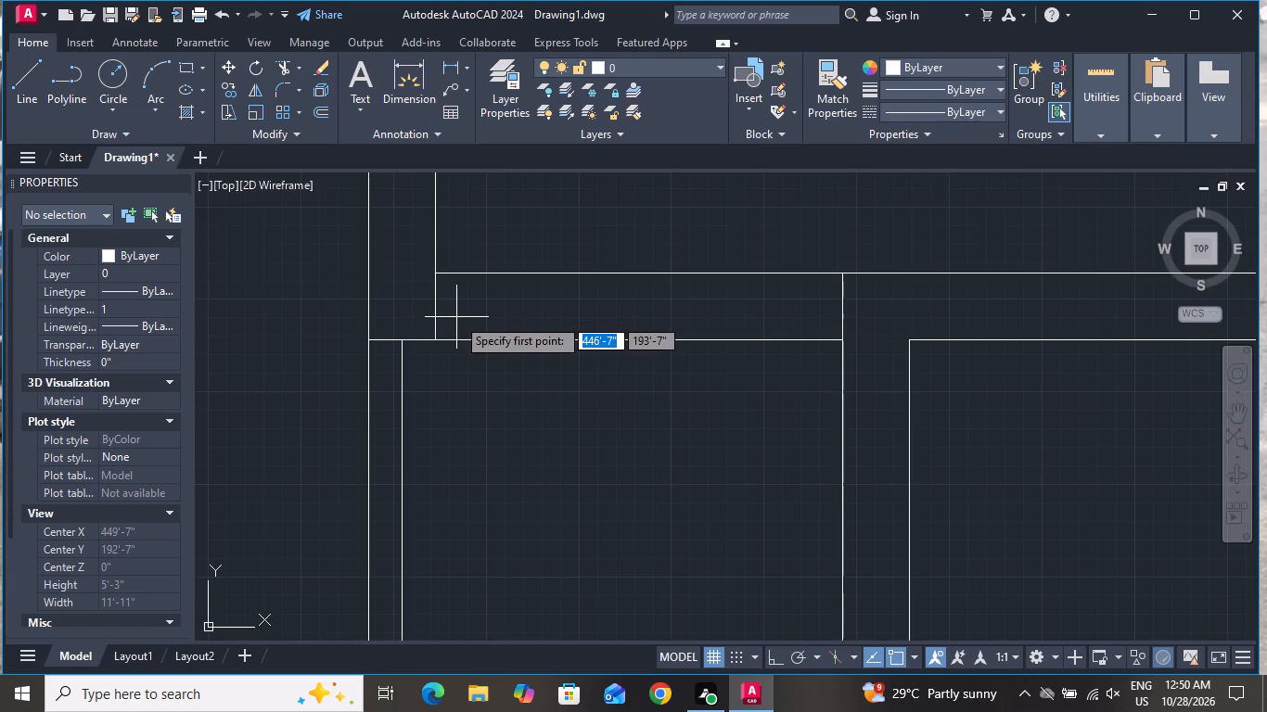
scroll(456, 315, "up", 1)
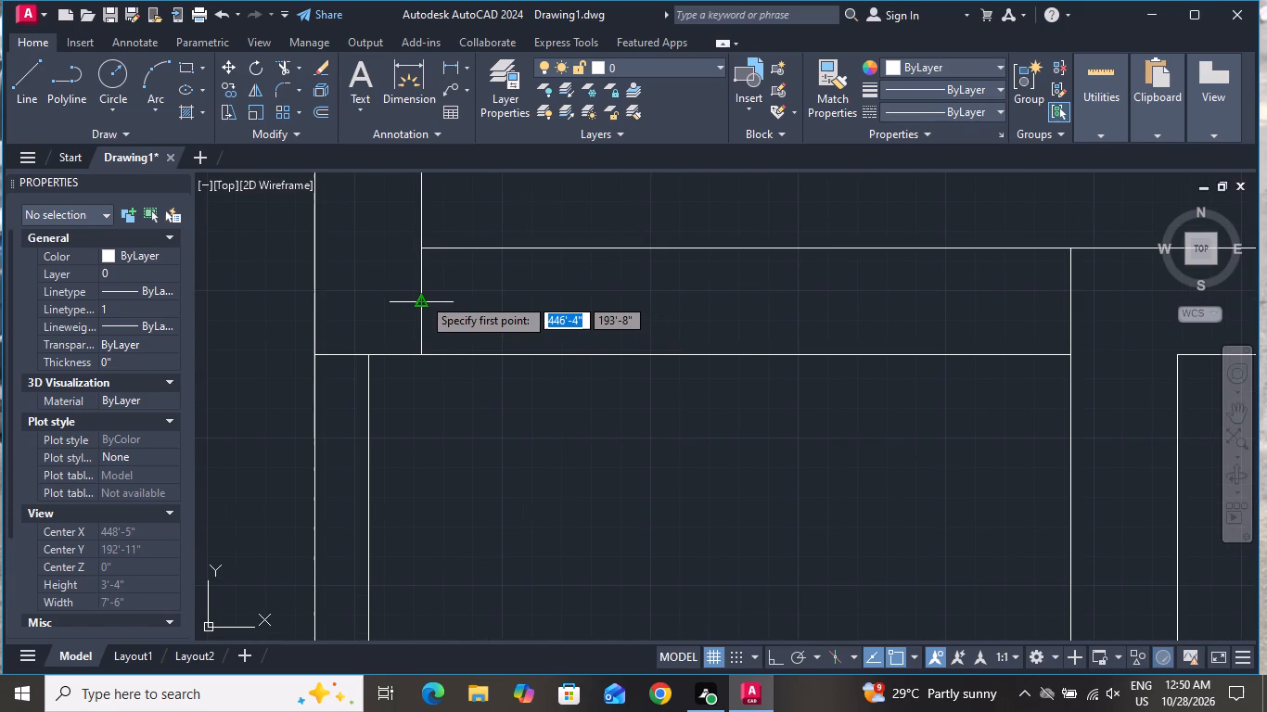
left_click(422, 295)
scroll(657, 312, "down", 1)
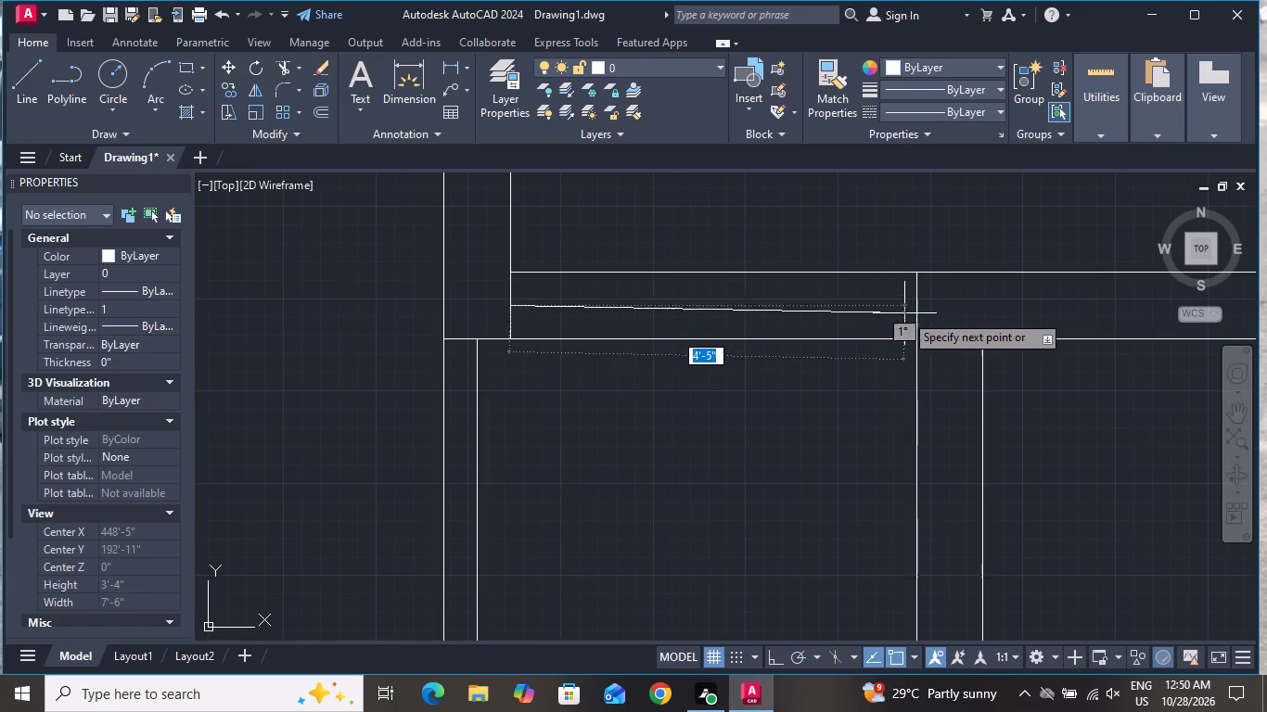
left_click(915, 306)
right_click(915, 305)
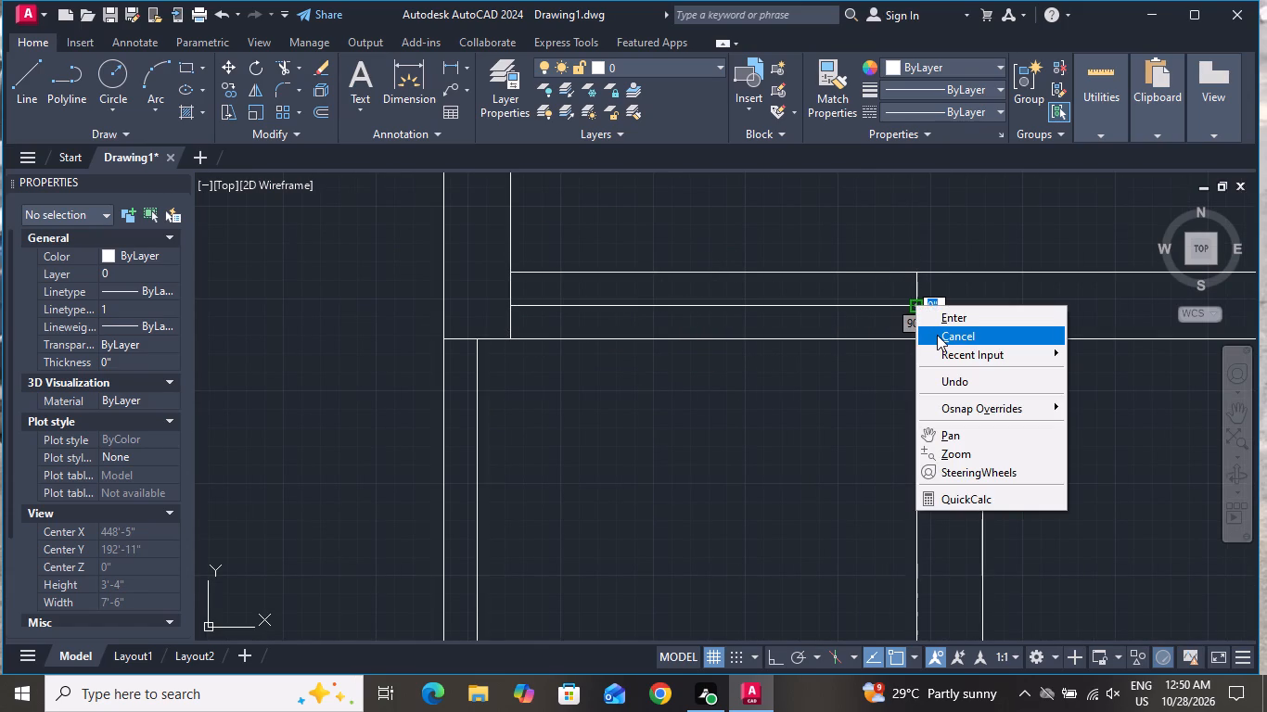
left_click(937, 335)
Draw a line straight across the wall south of the staircase, a short distance west of the bottom stair tread.
scroll(937, 335, "down", 3)
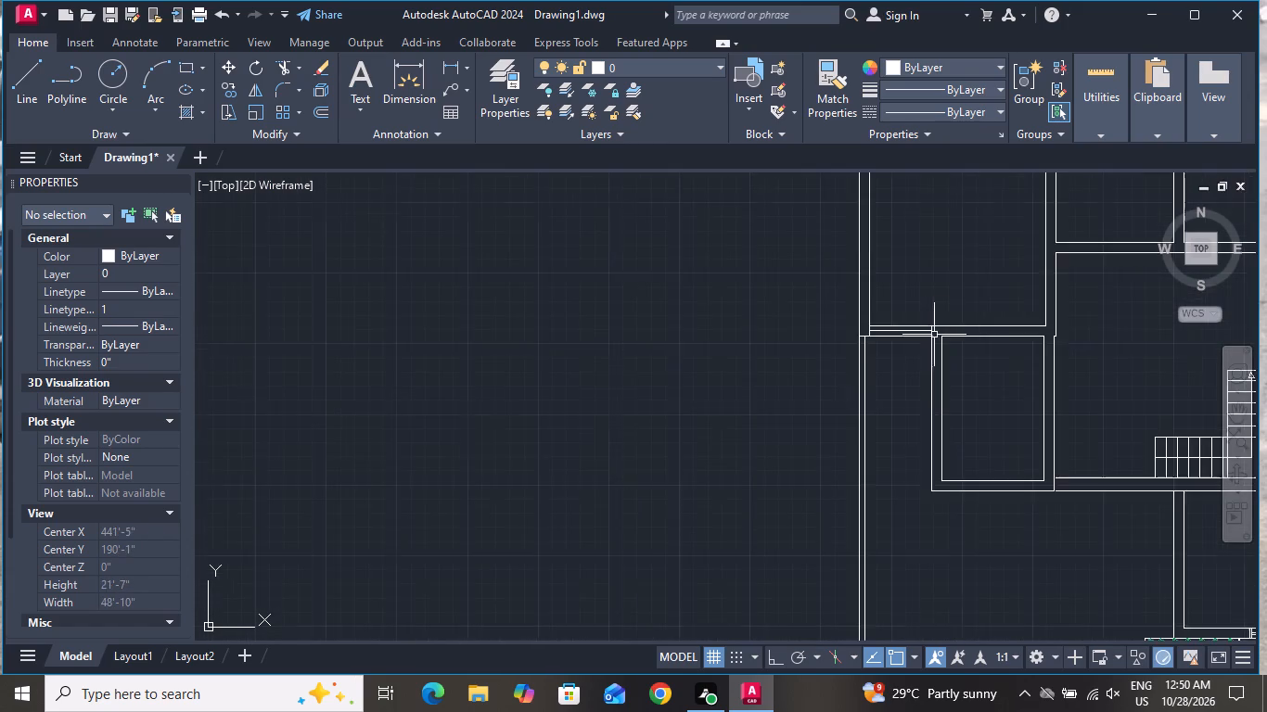
scroll(934, 335, "down", 3)
scroll(946, 338, "up", 5)
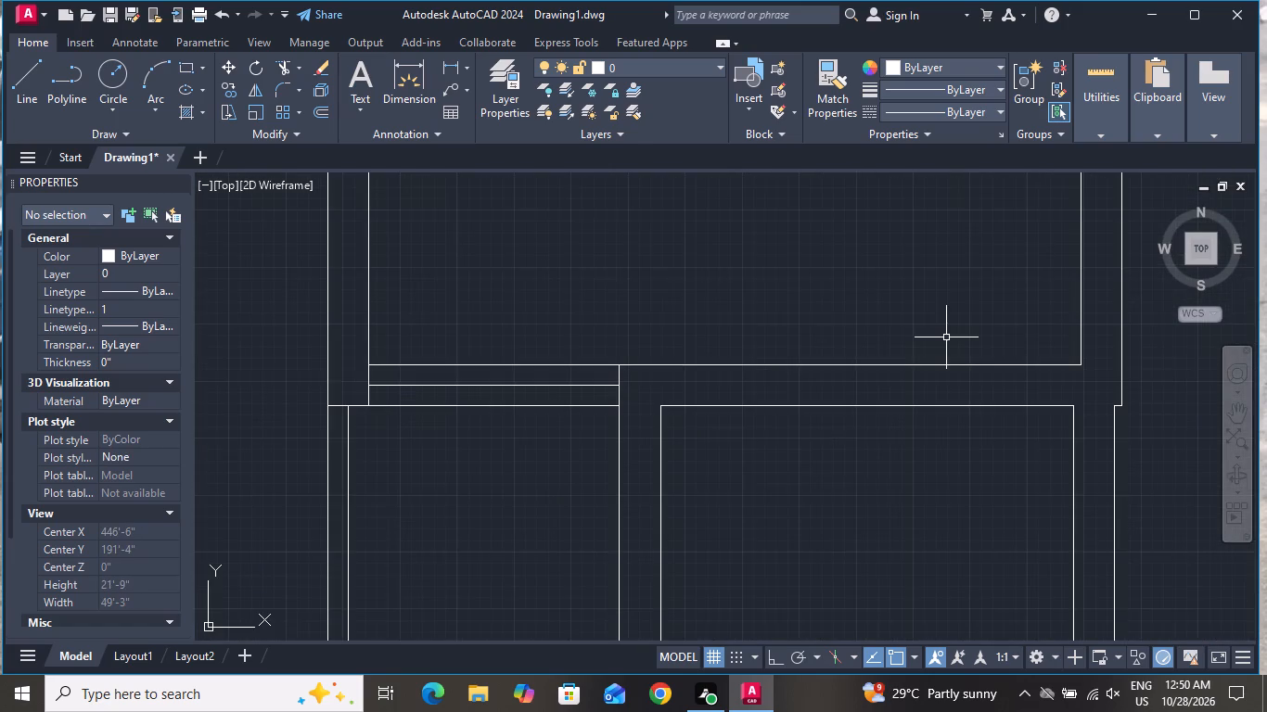
scroll(946, 337, "down", 5)
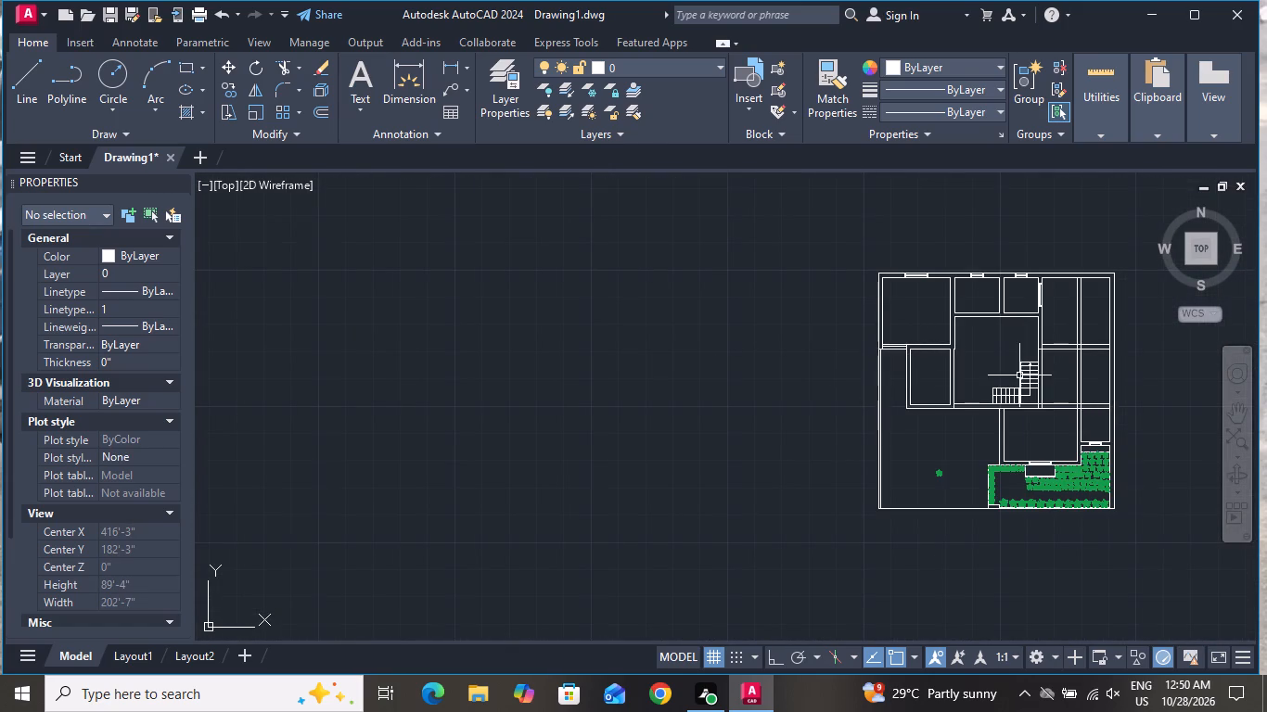
scroll(1021, 375, "up", 1)
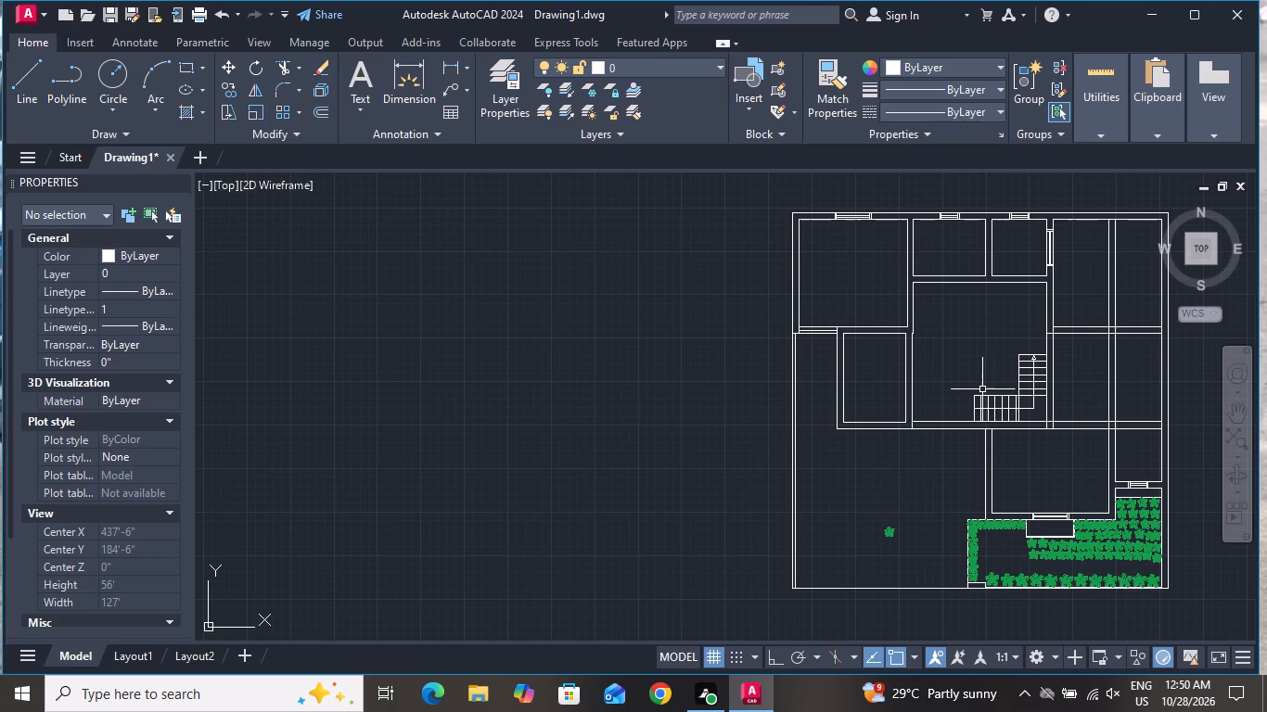
left_click(19, 72)
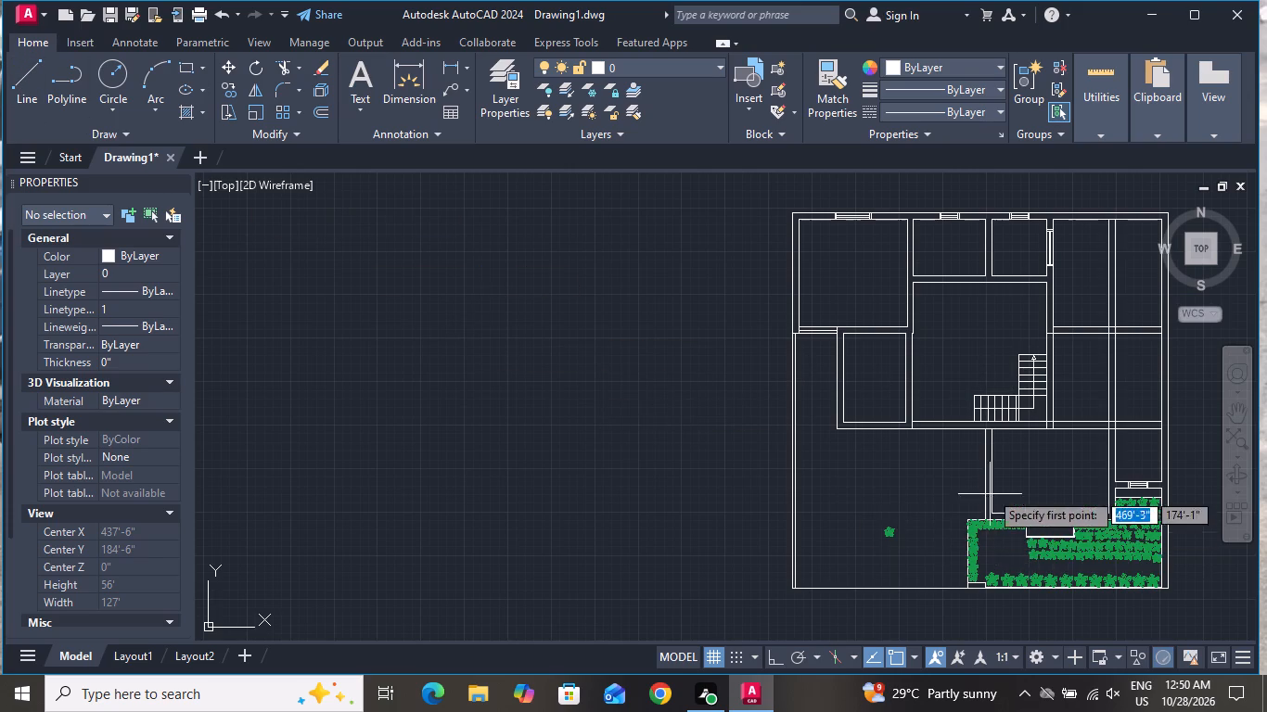
scroll(966, 435, "up", 3)
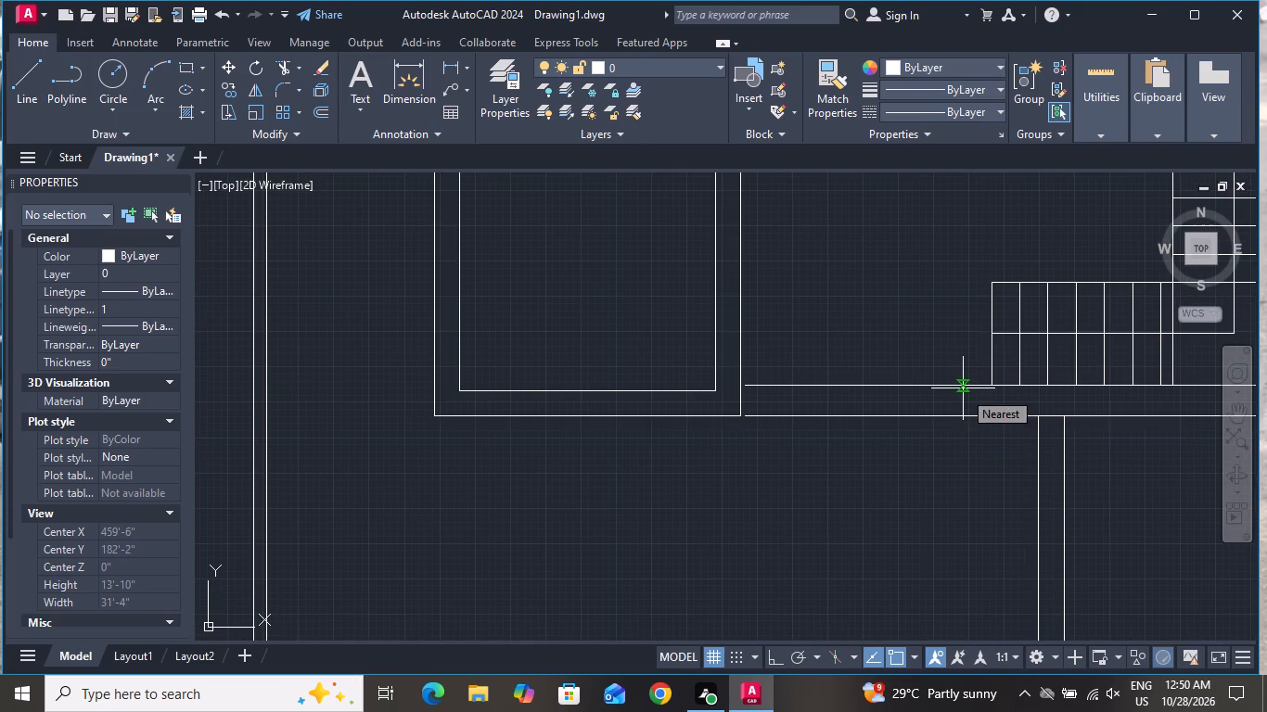
left_click(947, 383)
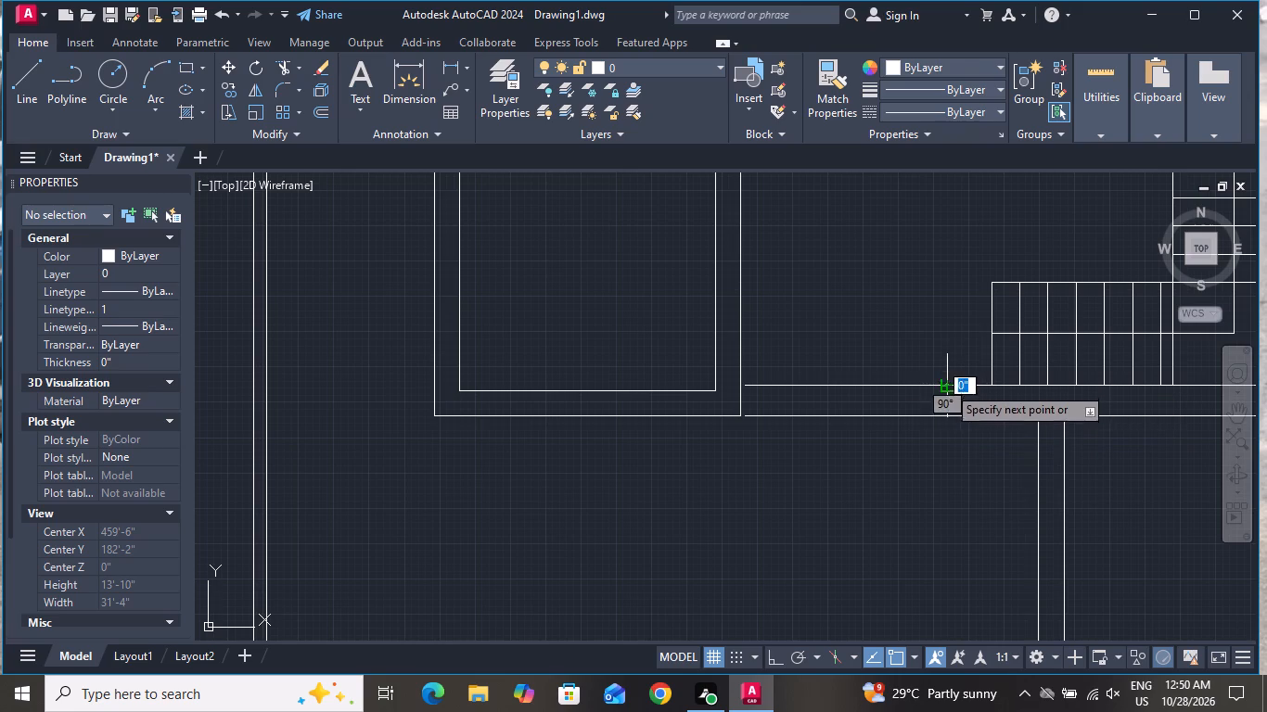
left_click(946, 415)
right_click(946, 415)
left_click(975, 455)
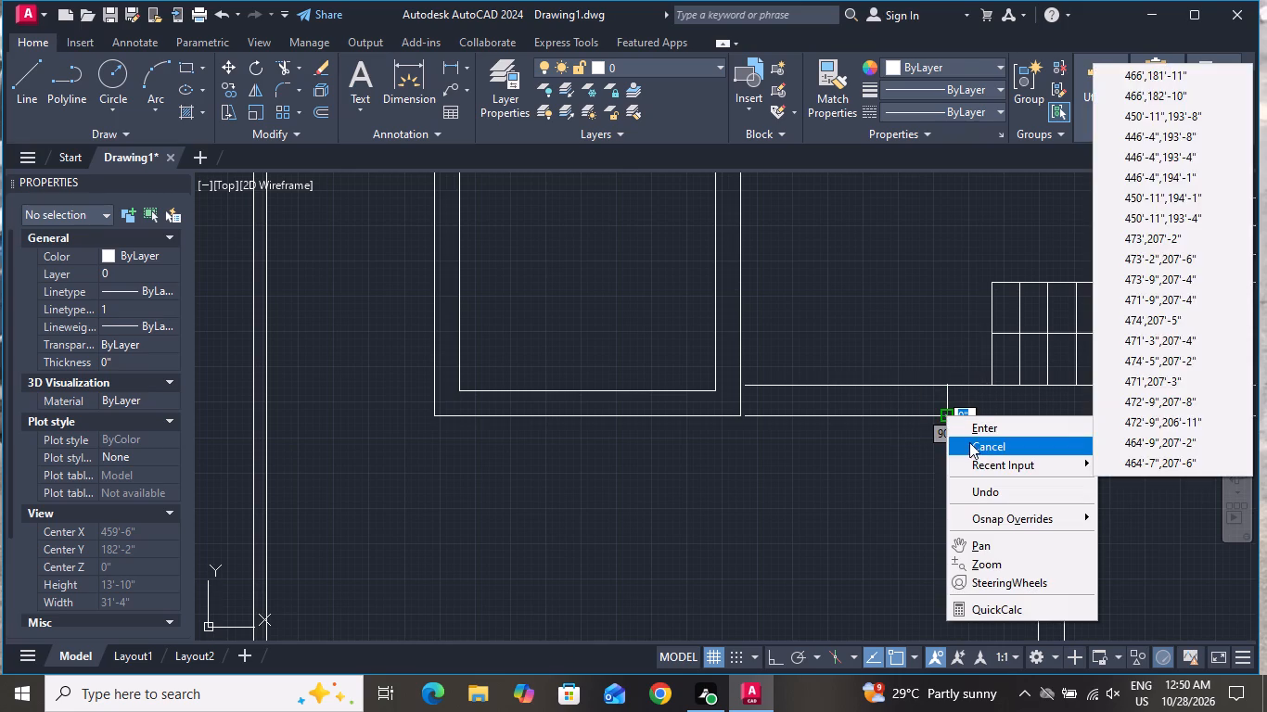
left_click(969, 438)
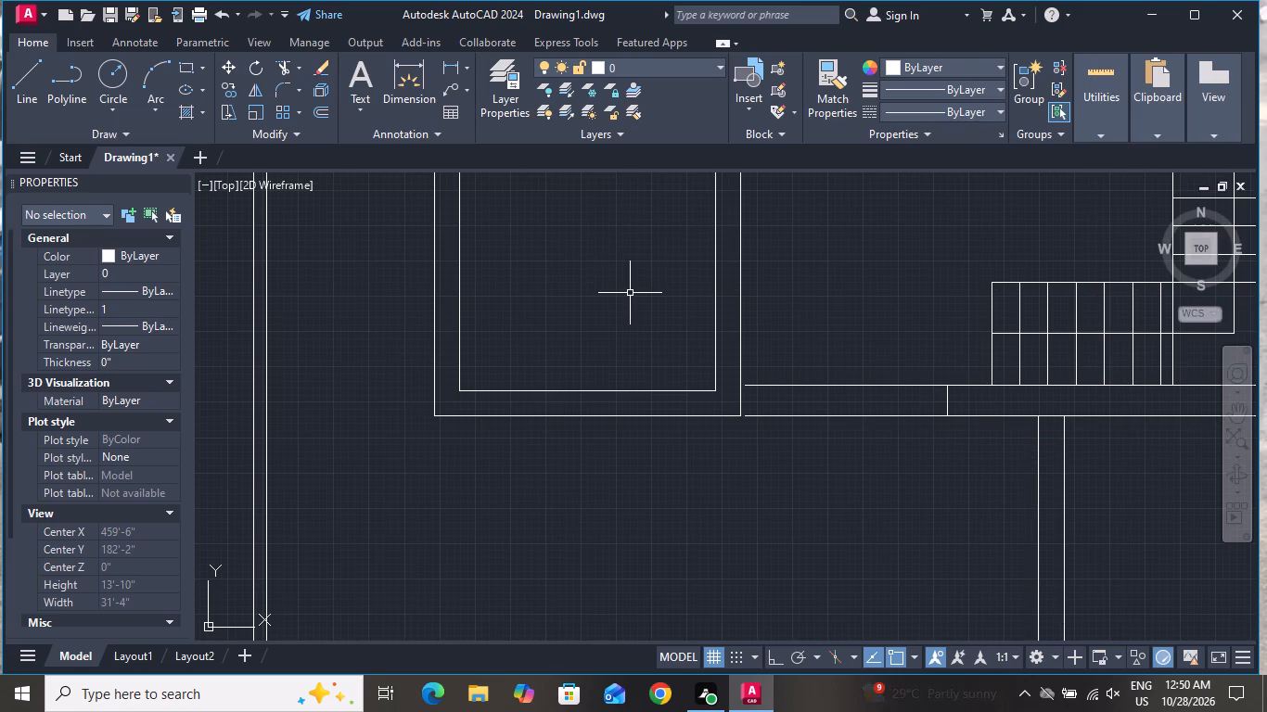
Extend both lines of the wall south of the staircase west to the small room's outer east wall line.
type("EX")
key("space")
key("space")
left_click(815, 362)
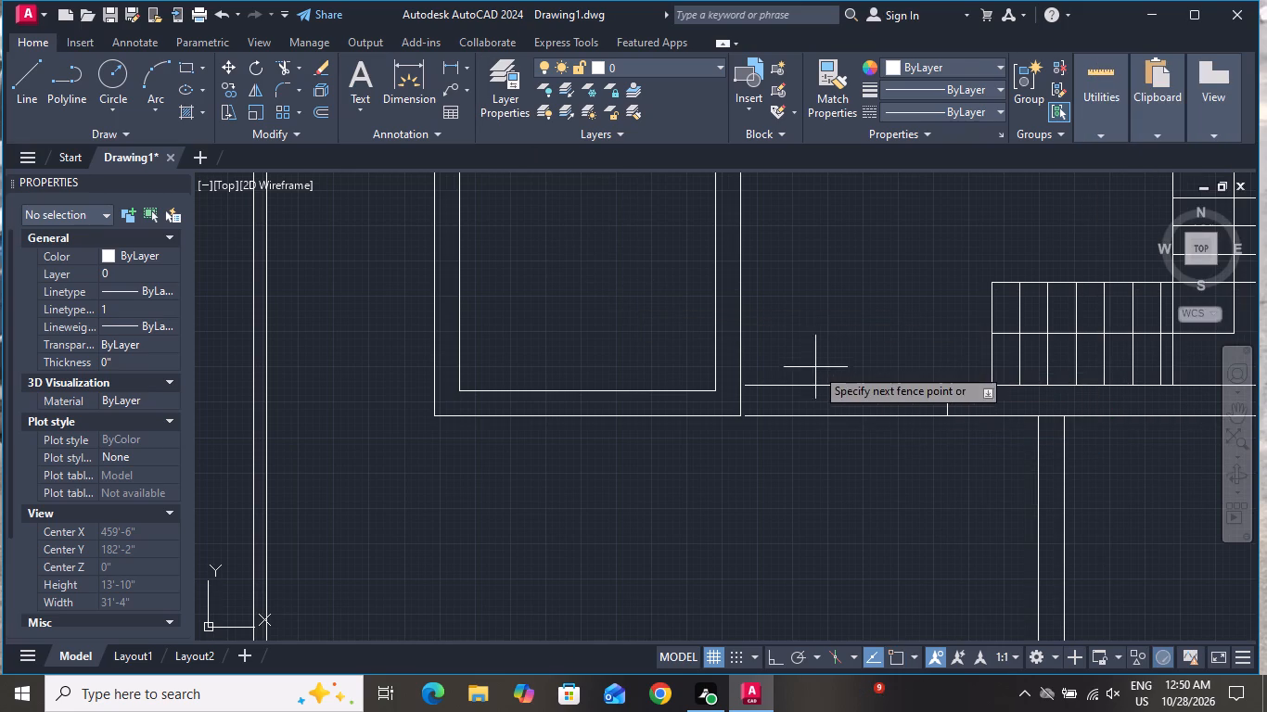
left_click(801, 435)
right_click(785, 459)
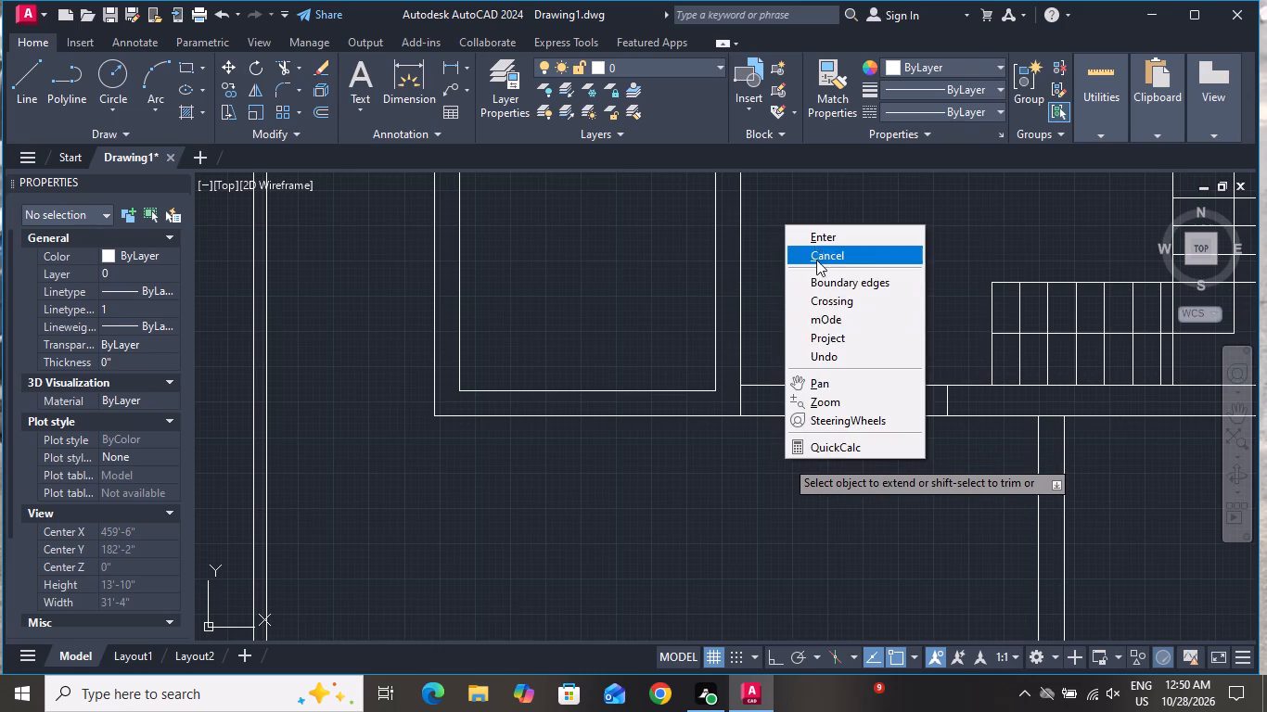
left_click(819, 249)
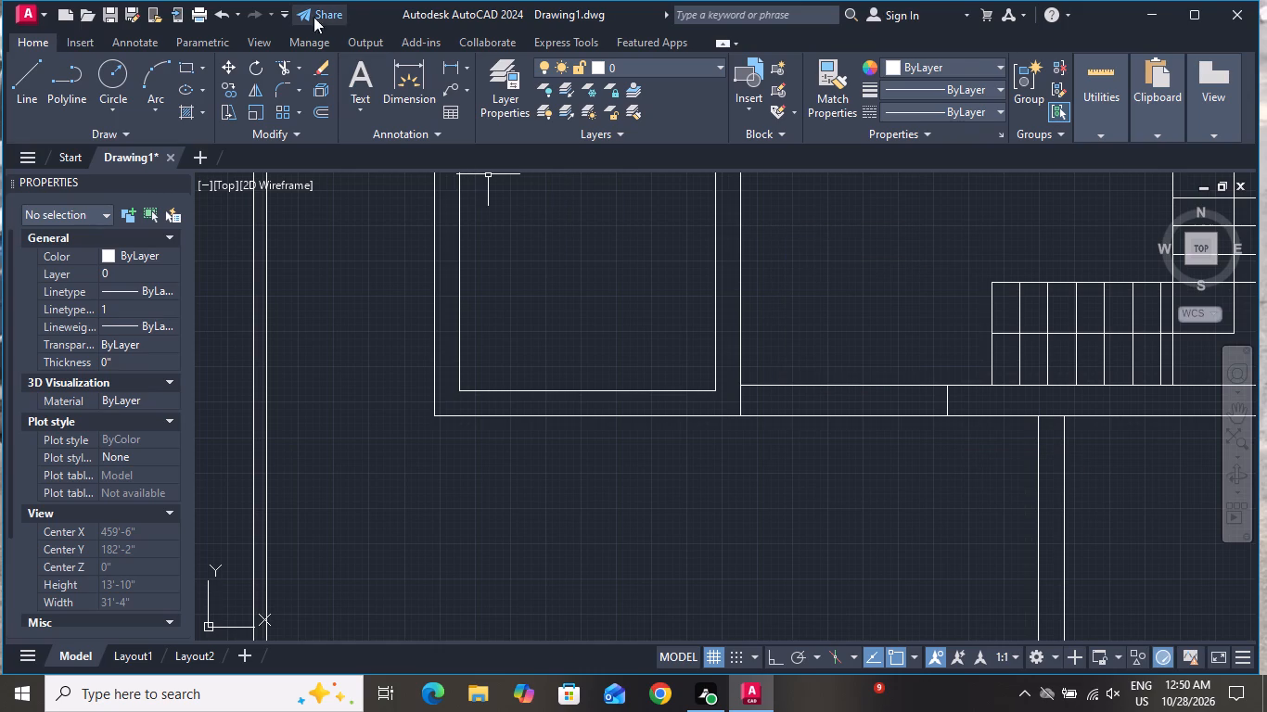
Trim both wall lines between the small room's east wall and the new cross line west of the staircase.
left_click(280, 69)
left_click(837, 336)
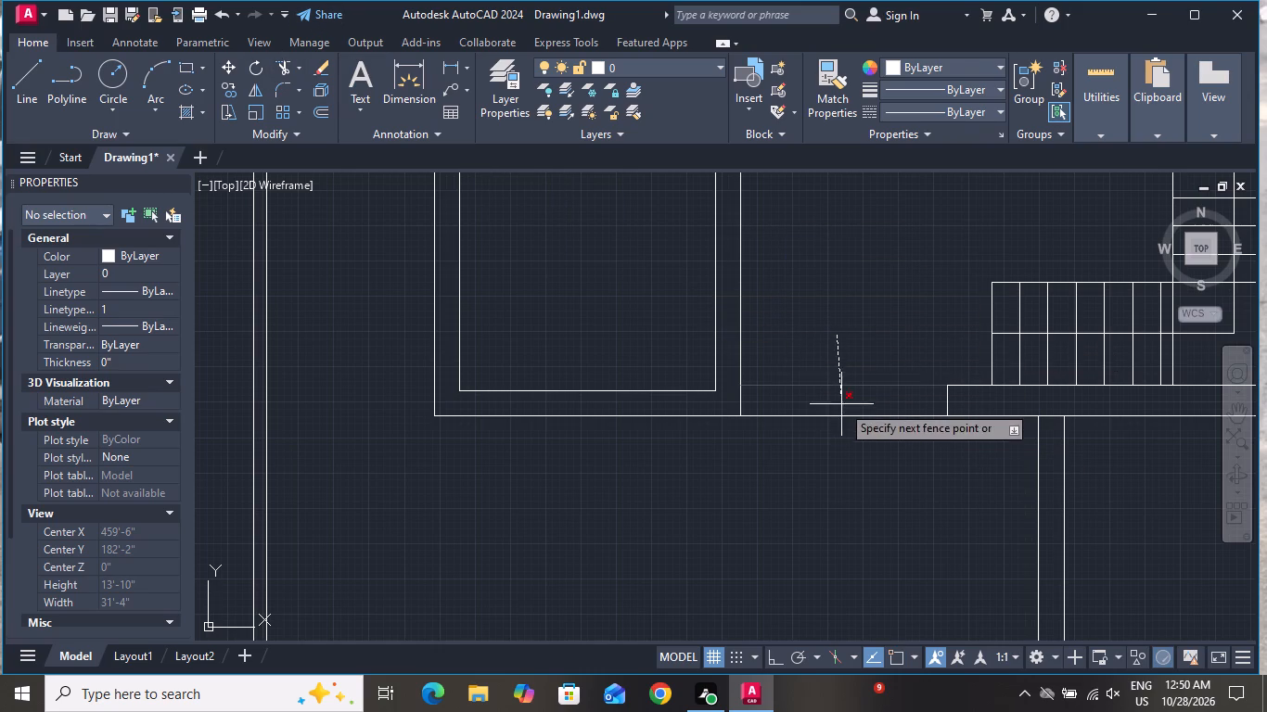
left_click(838, 456)
right_click(830, 404)
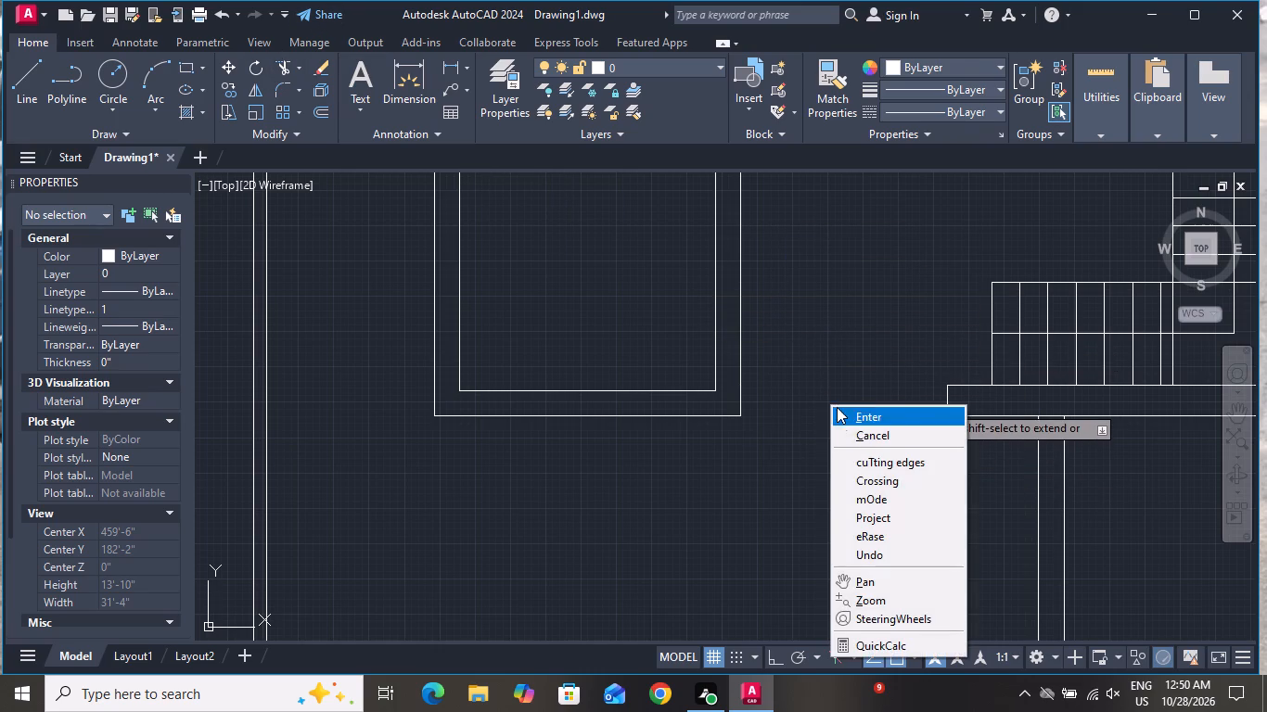
left_click(848, 435)
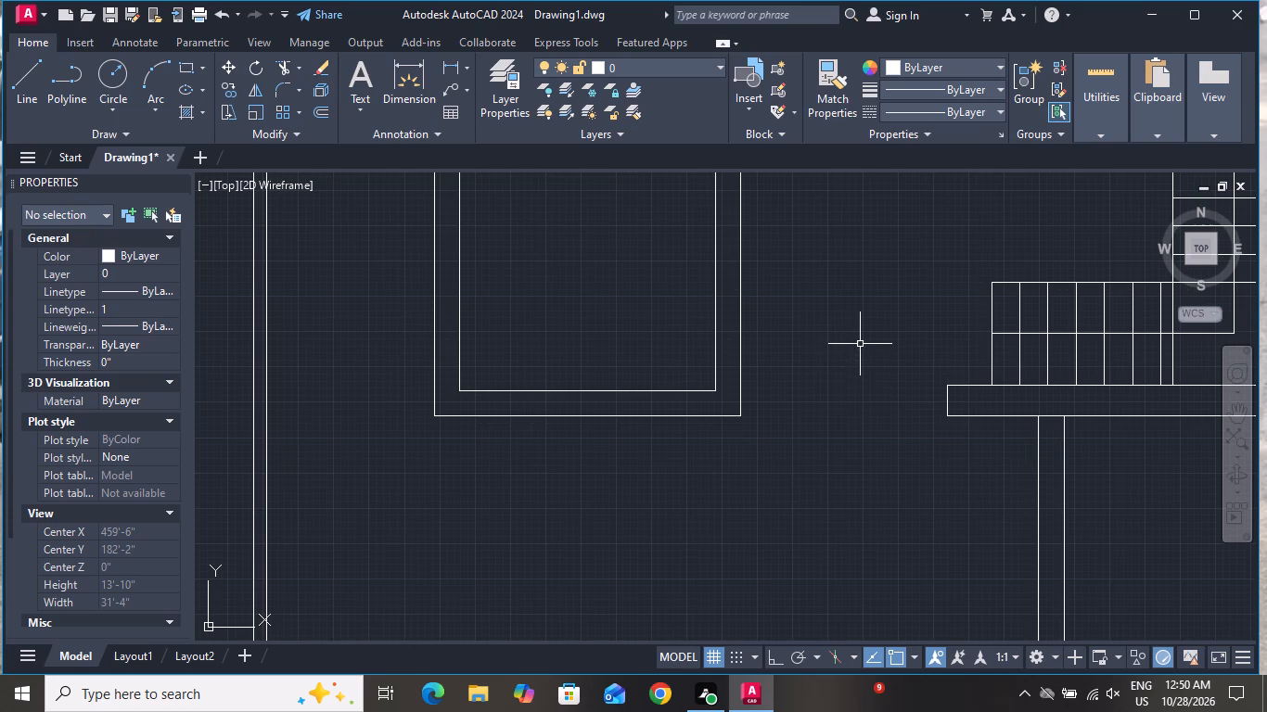
Draw a line across the opening from the midpoint of the wall end near the staircase west to the small room's outer east wall.
left_click(12, 84)
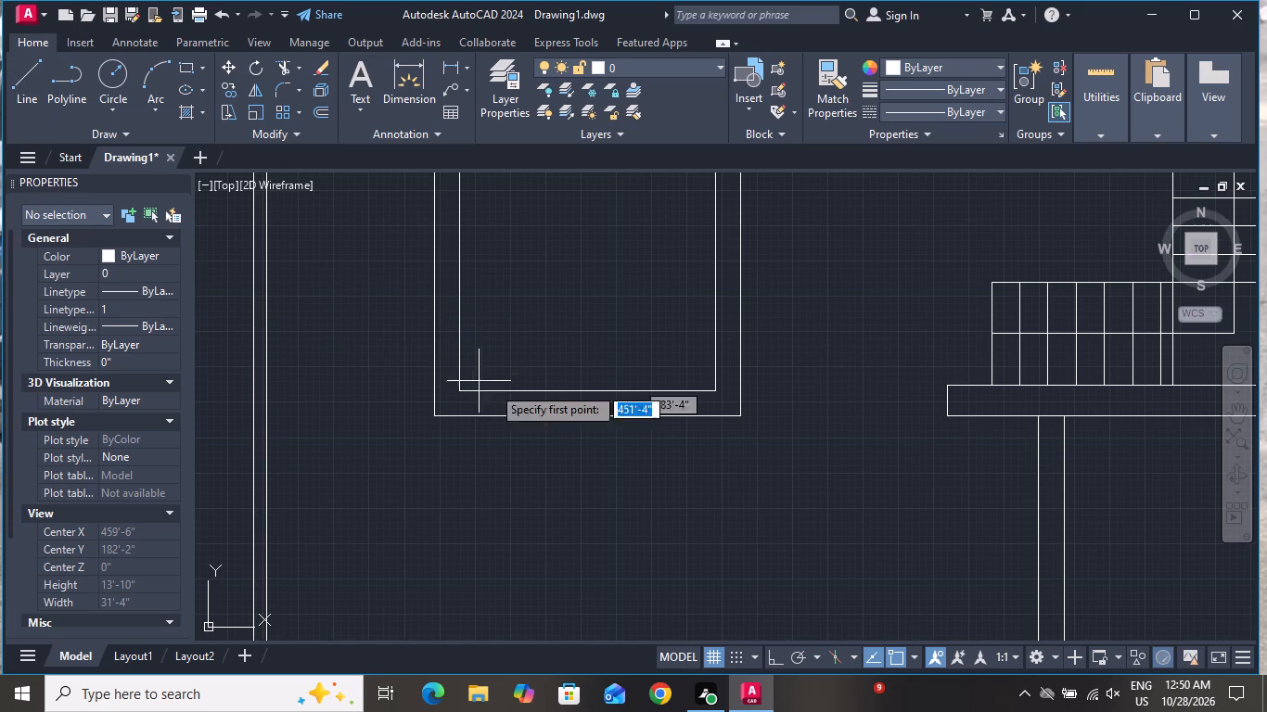
scroll(766, 428, "up", 2)
scroll(925, 414, "down", 3)
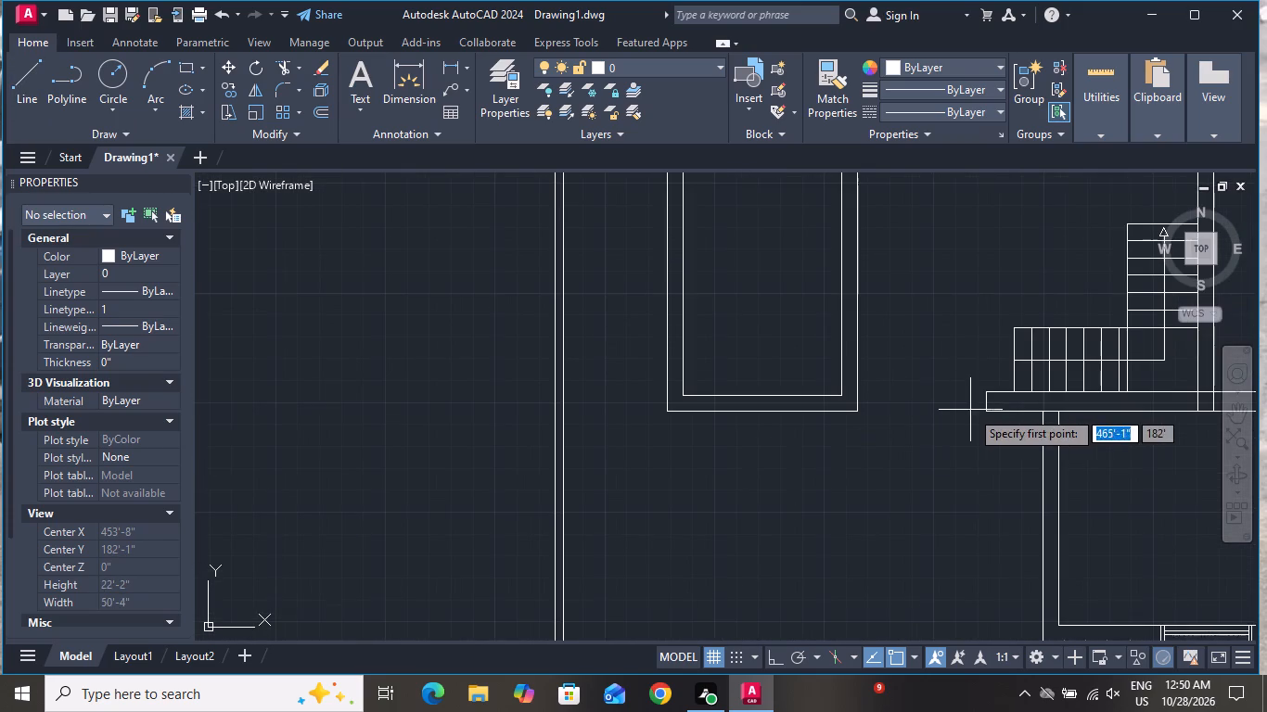
scroll(983, 405, "up", 2)
left_click(991, 397)
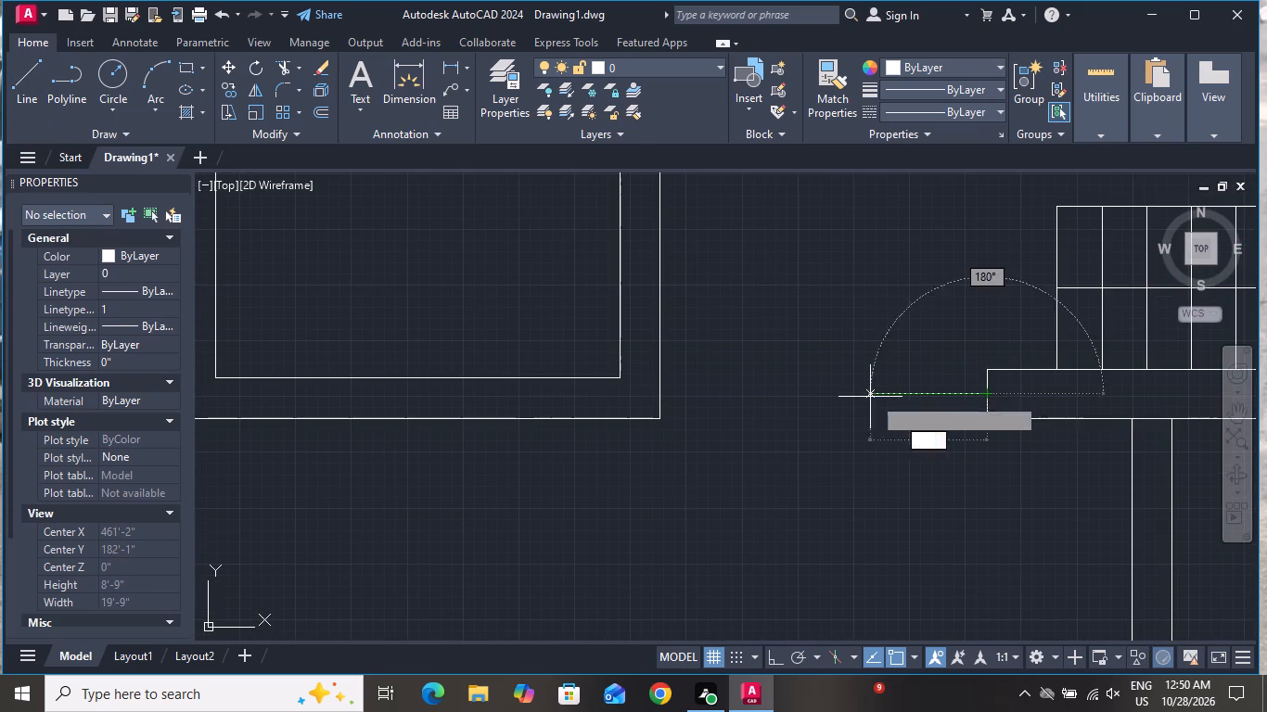
left_click(662, 394)
right_click(662, 394)
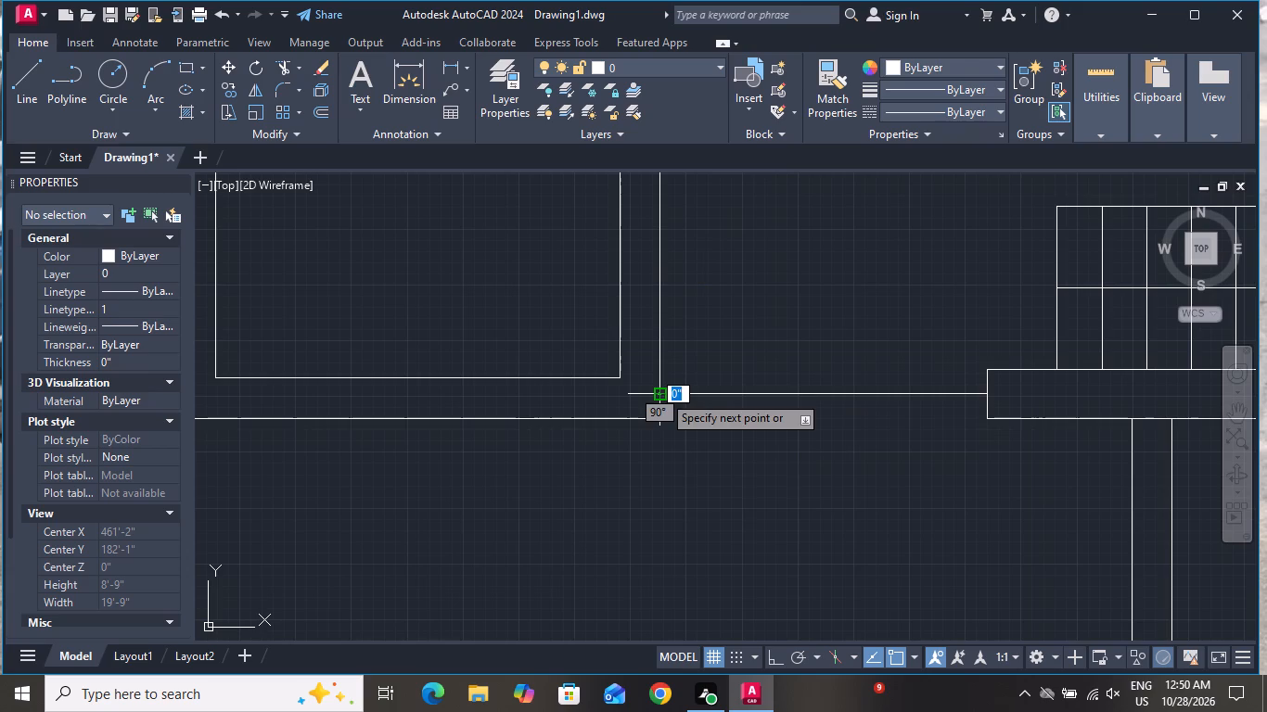
left_click(672, 415)
scroll(789, 432, "down", 4)
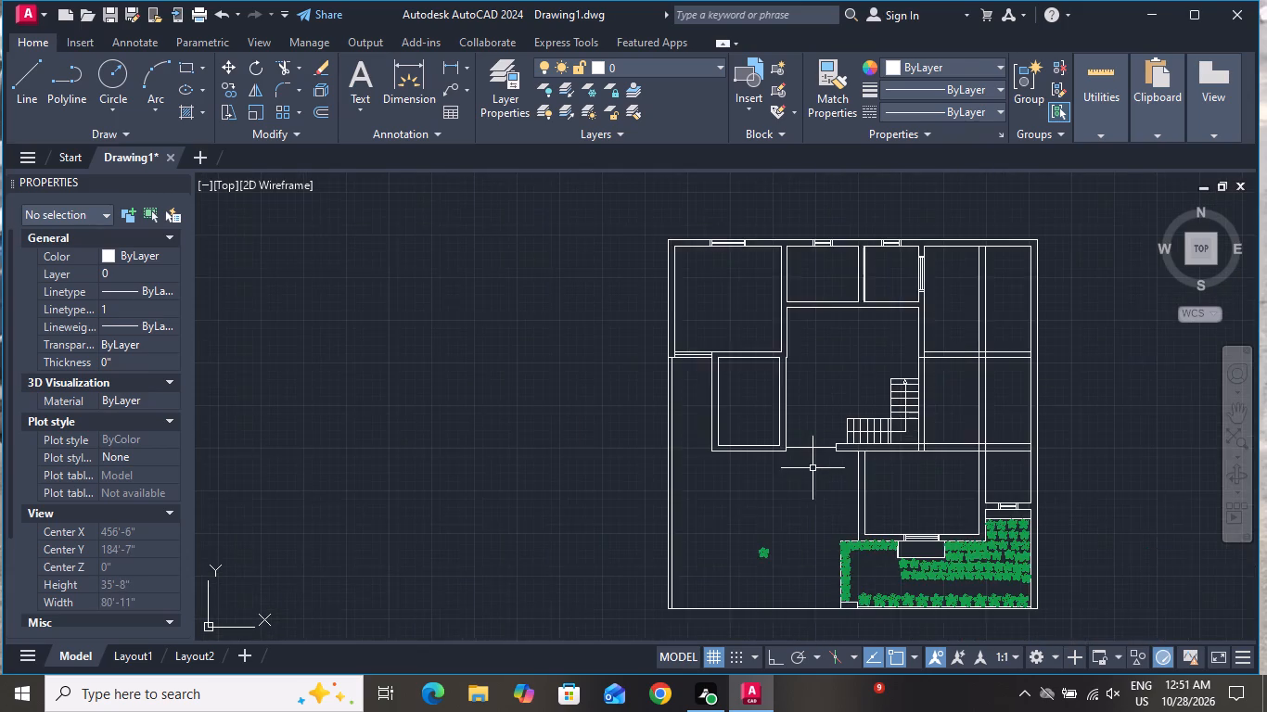
scroll(821, 493, "down", 1)
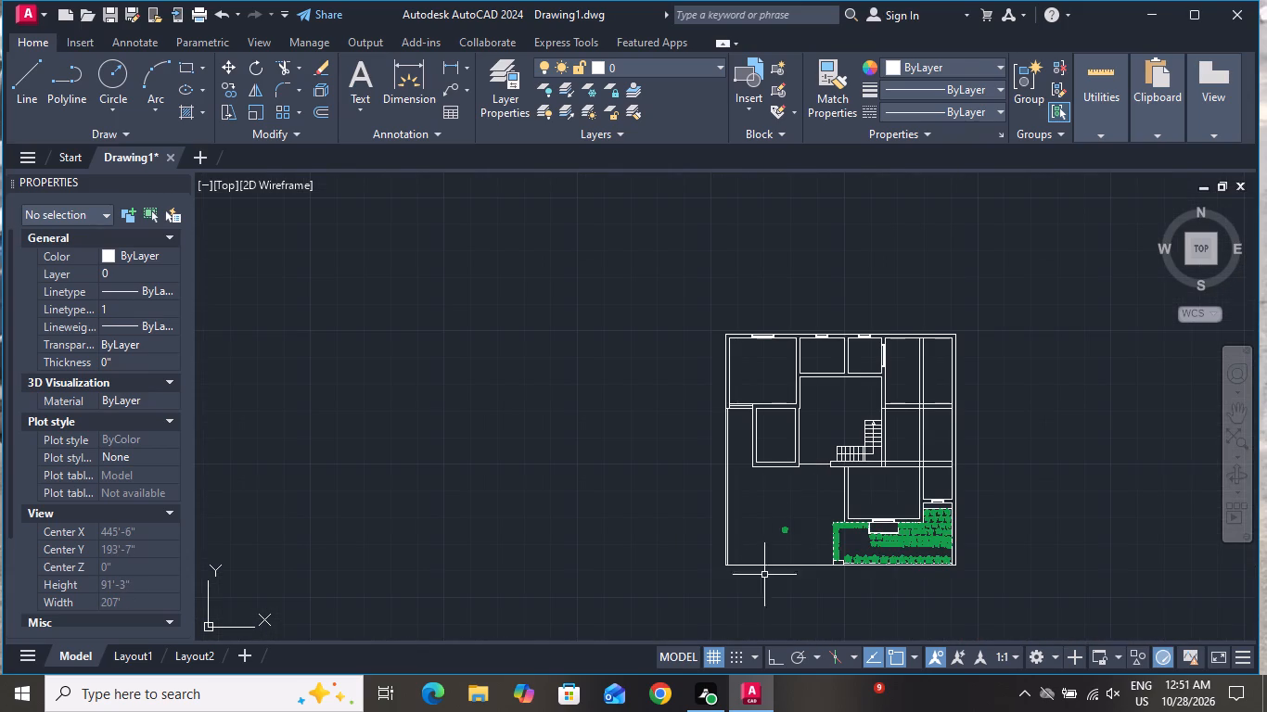
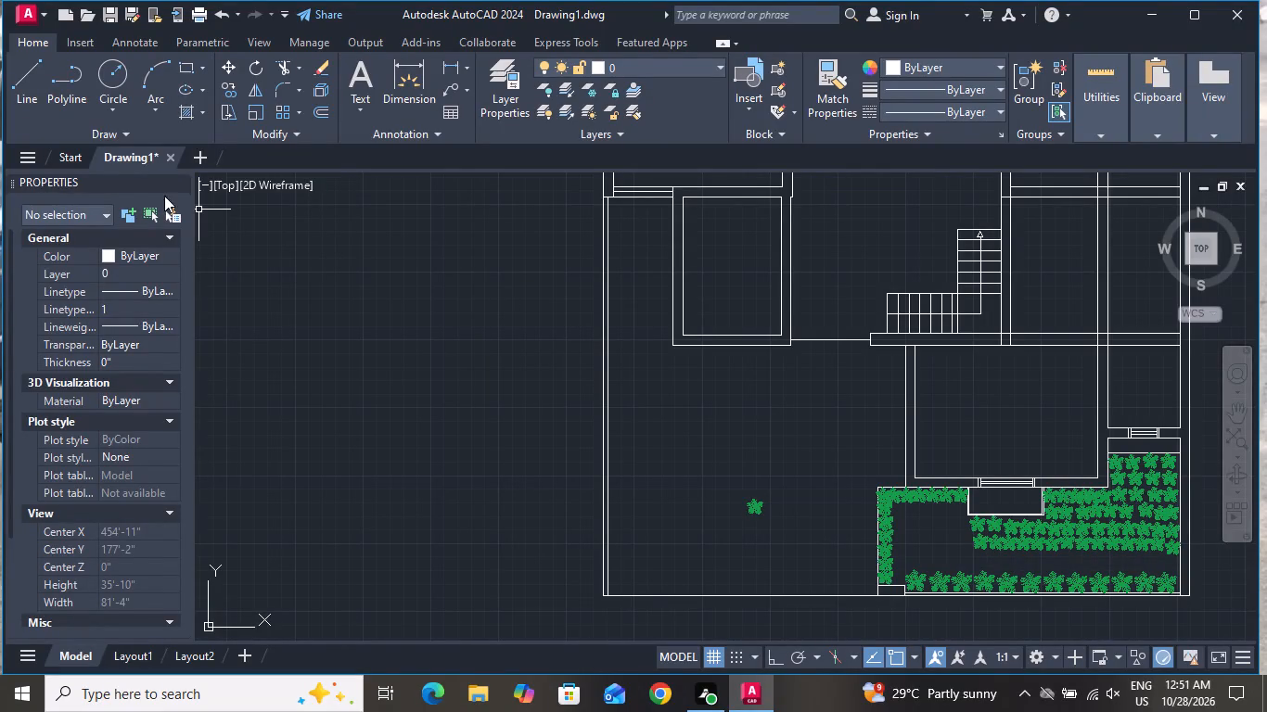
Hatch the small rectangle at the front yard's southwest corner with the SOLID pattern in black, colour 0,0,0.
left_click(186, 116)
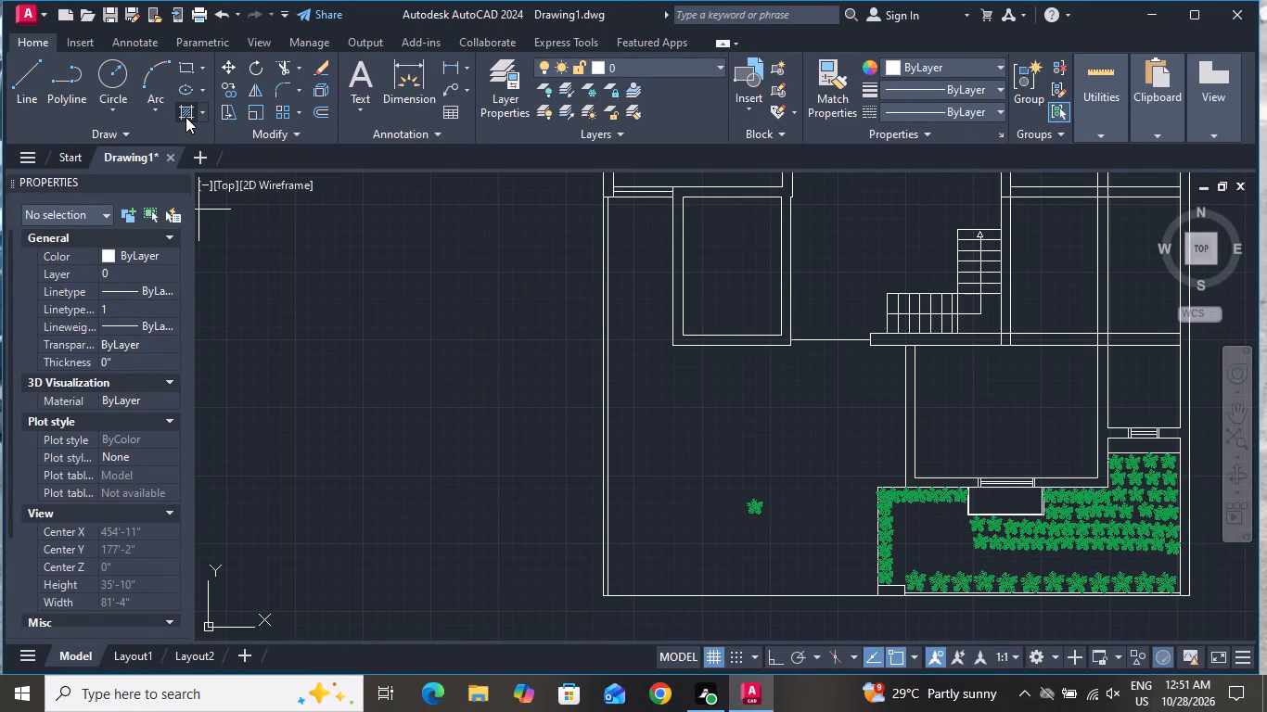
left_click(171, 83)
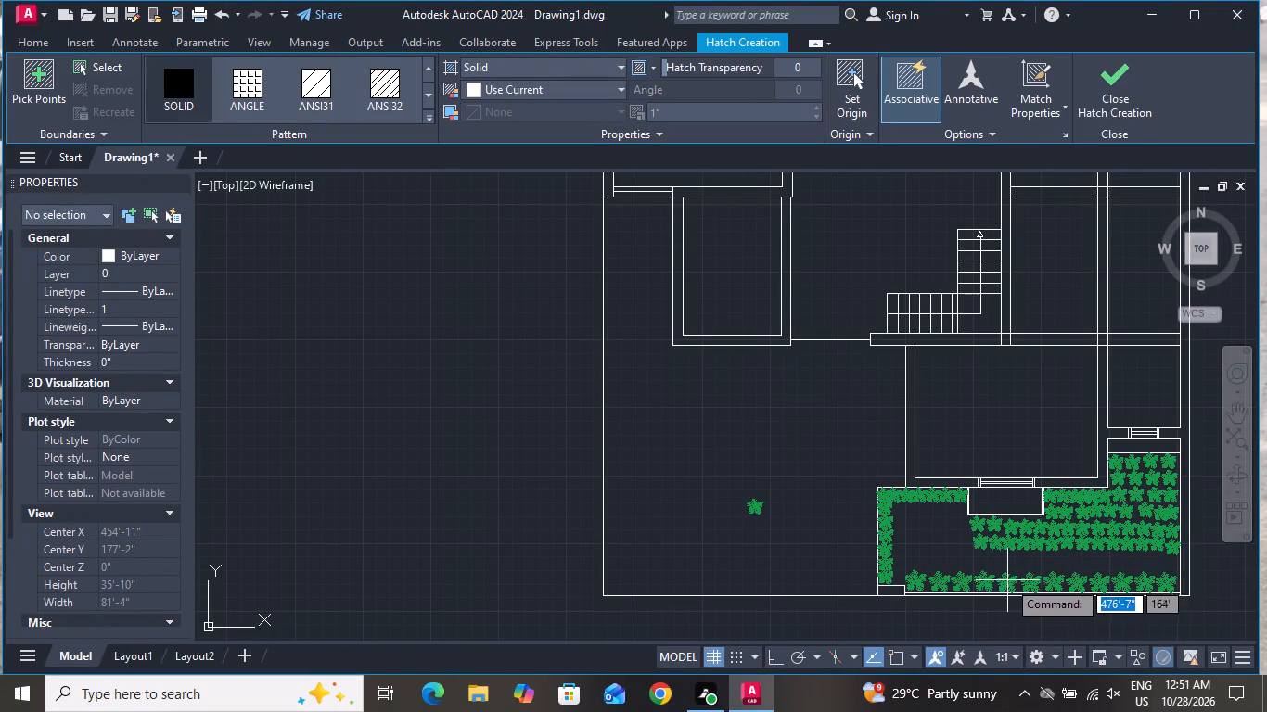
scroll(889, 605, "up", 3)
left_click(886, 558)
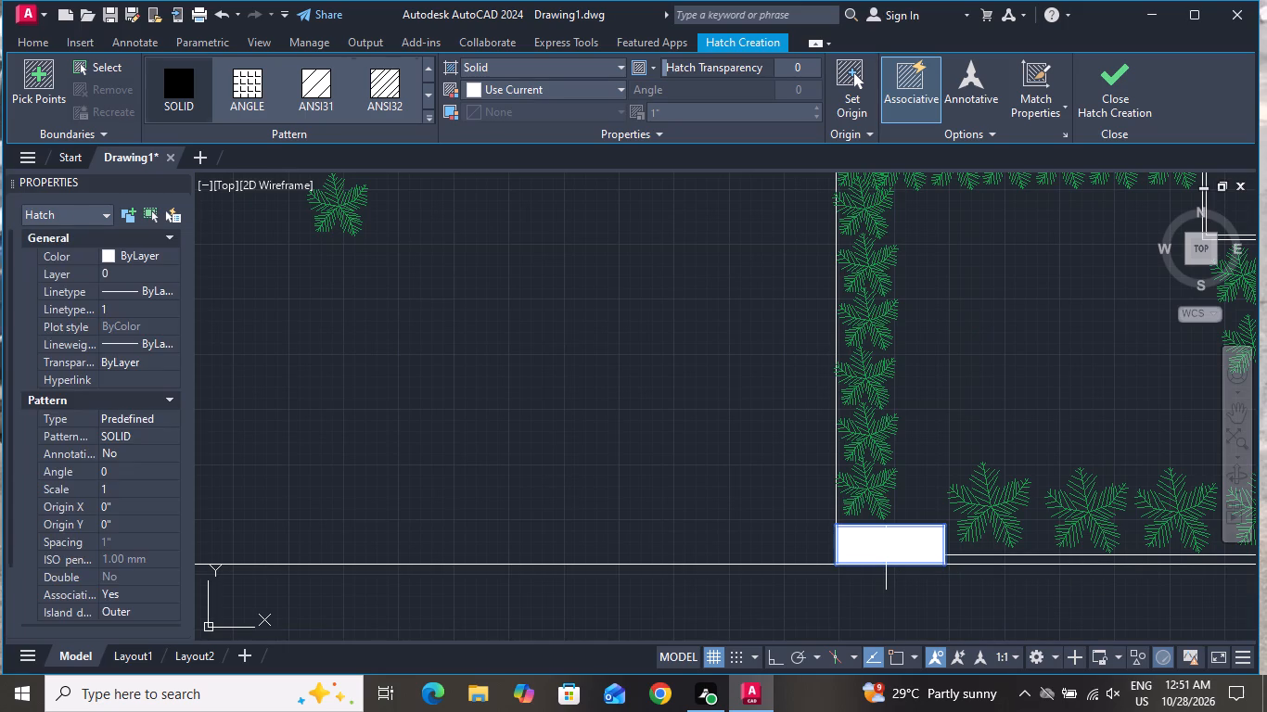
left_click(471, 91)
left_click(470, 152)
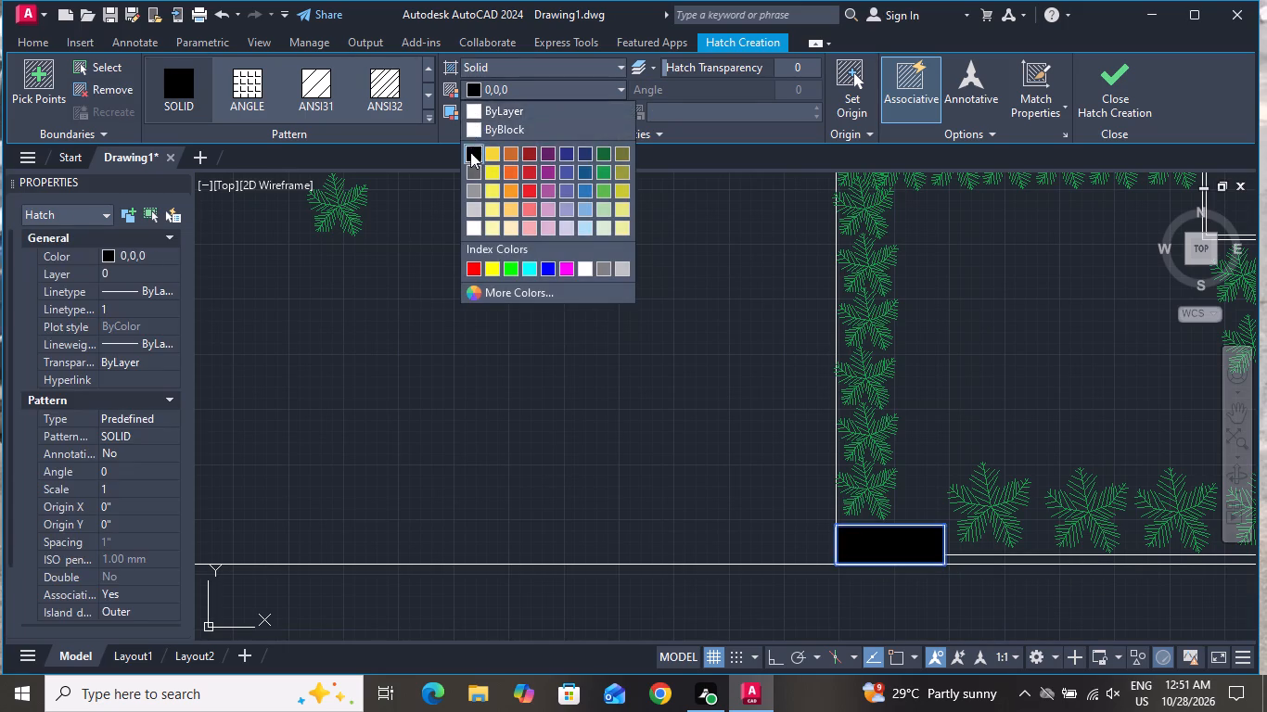
scroll(570, 299, "down", 1)
right_click(569, 299)
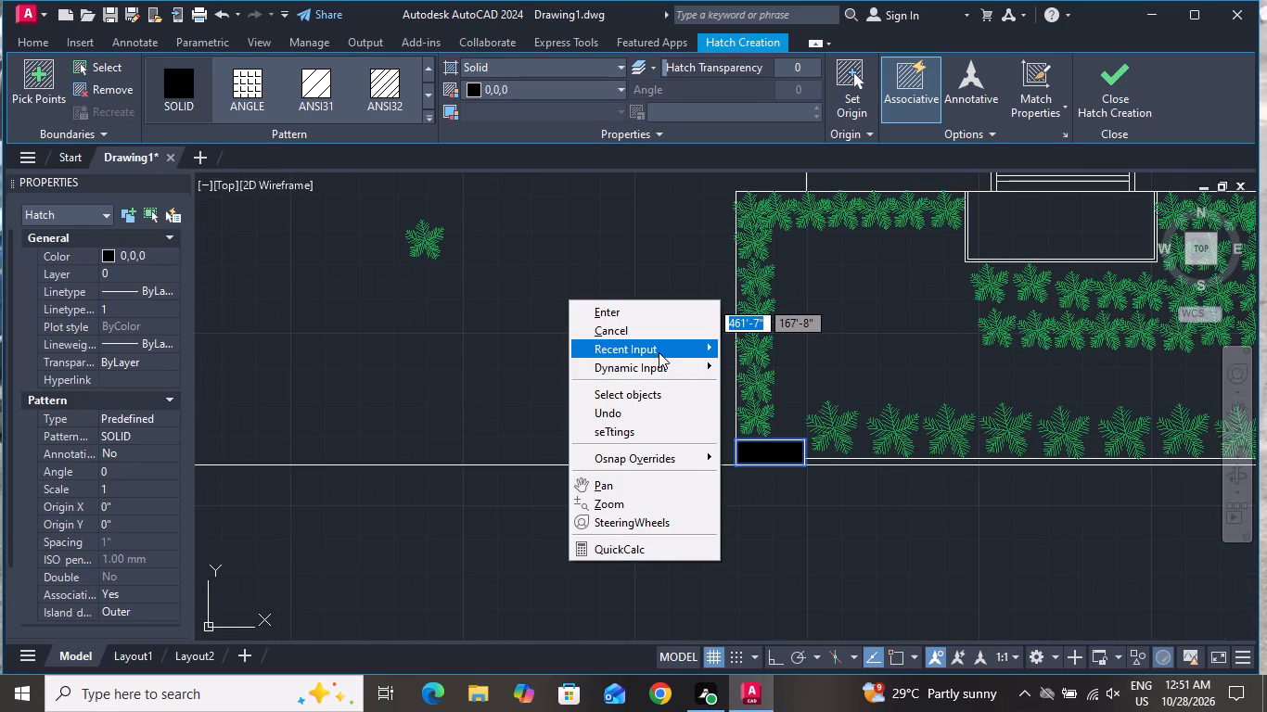
left_click(648, 337)
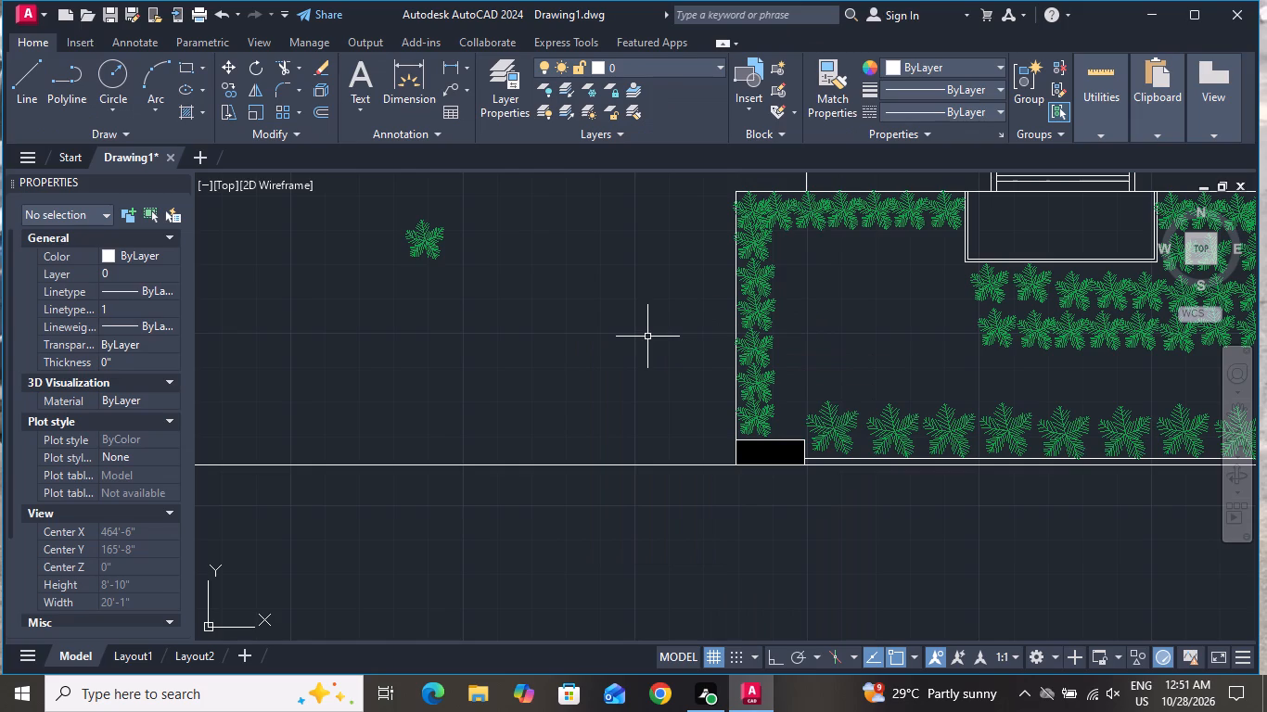
Load the ACAD_ISO02W100 ISO dash linetype from acad.lin into the drawing.
scroll(596, 390, "down", 2)
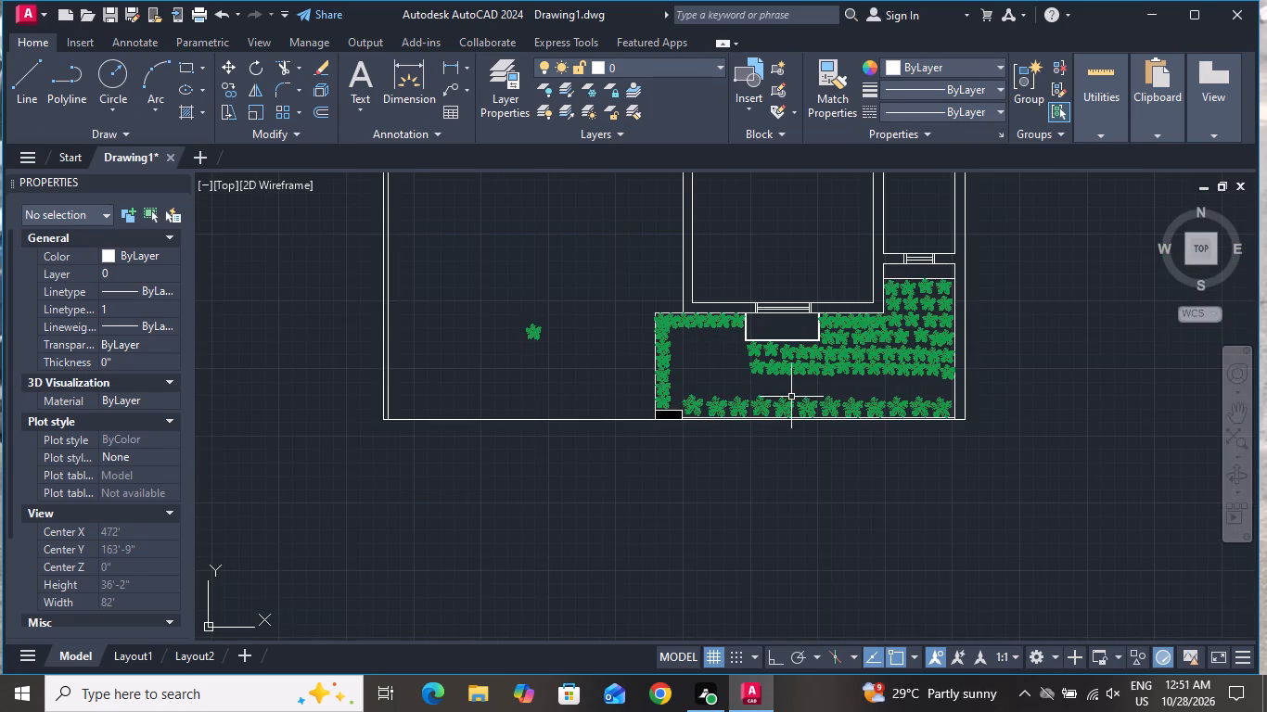
scroll(794, 351, "down", 2)
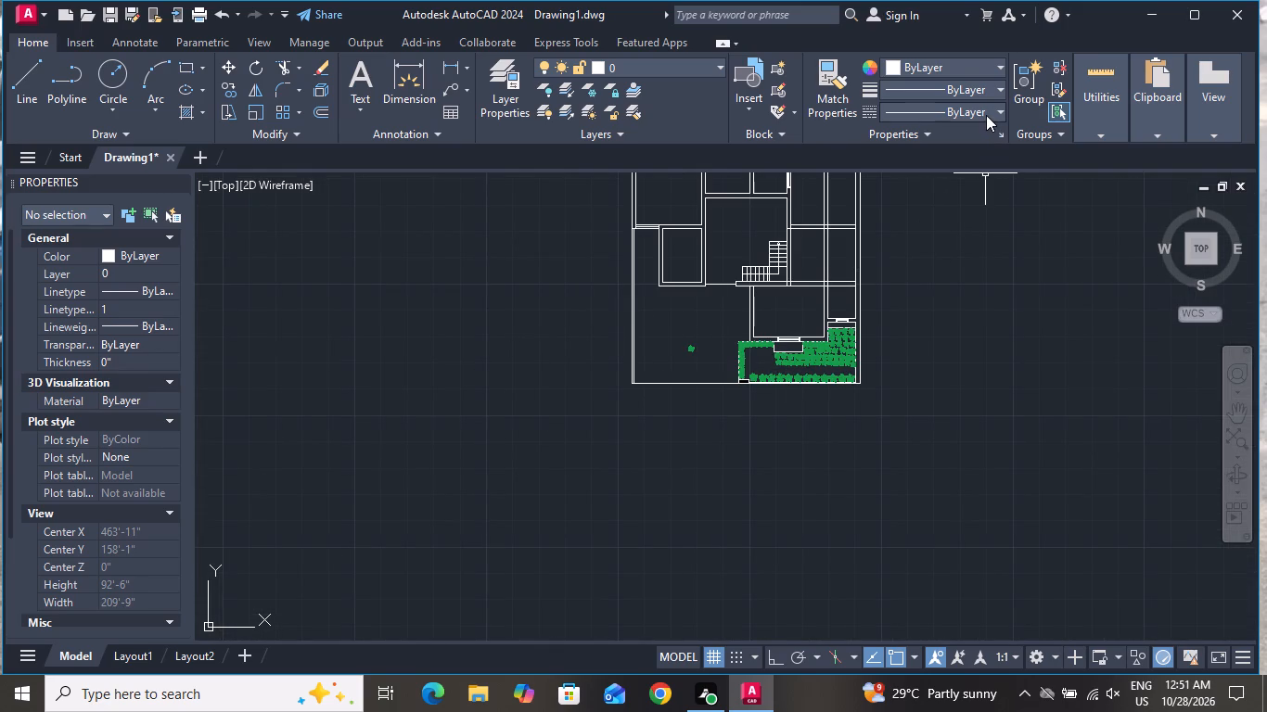
left_click(986, 114)
left_click(957, 198)
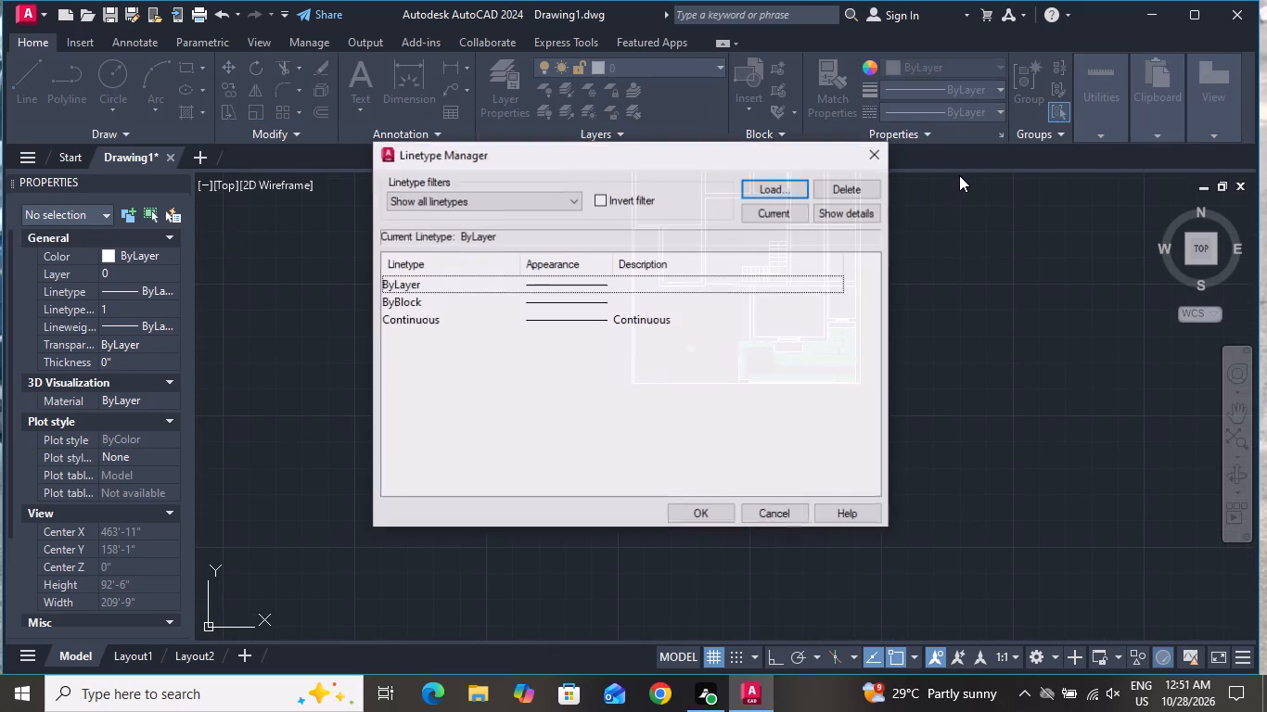
left_click(808, 188)
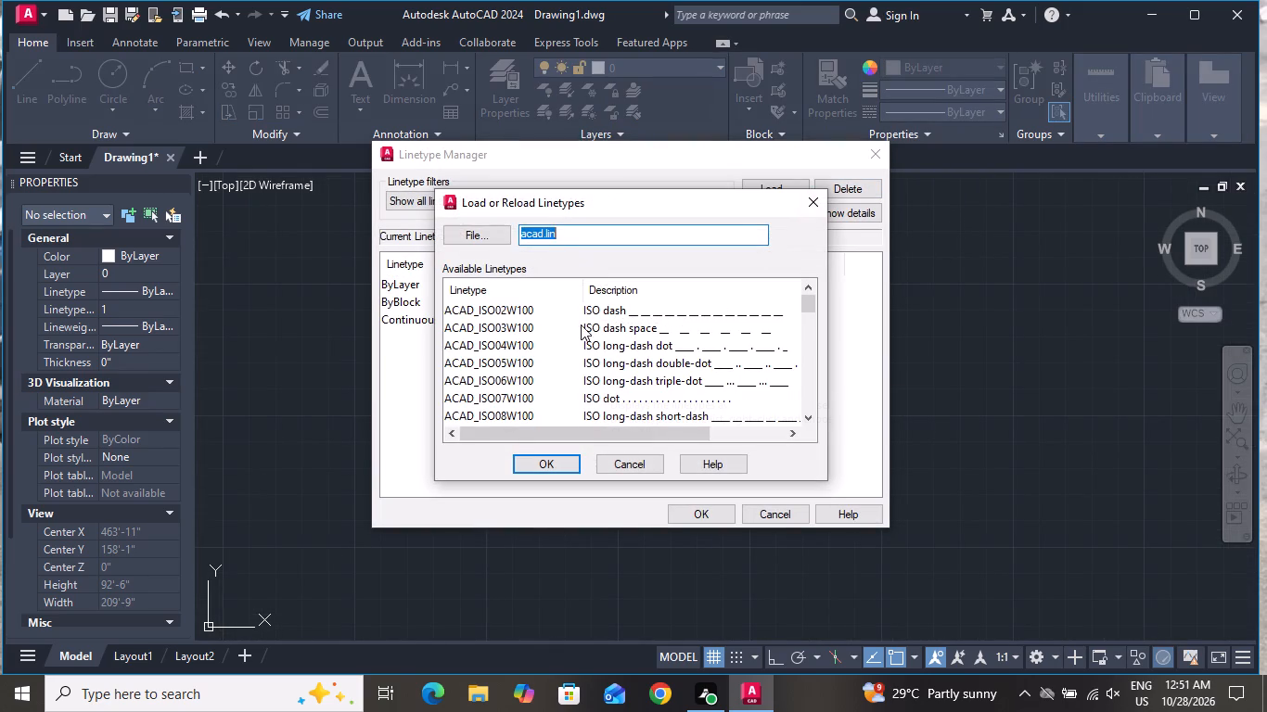
left_click(591, 308)
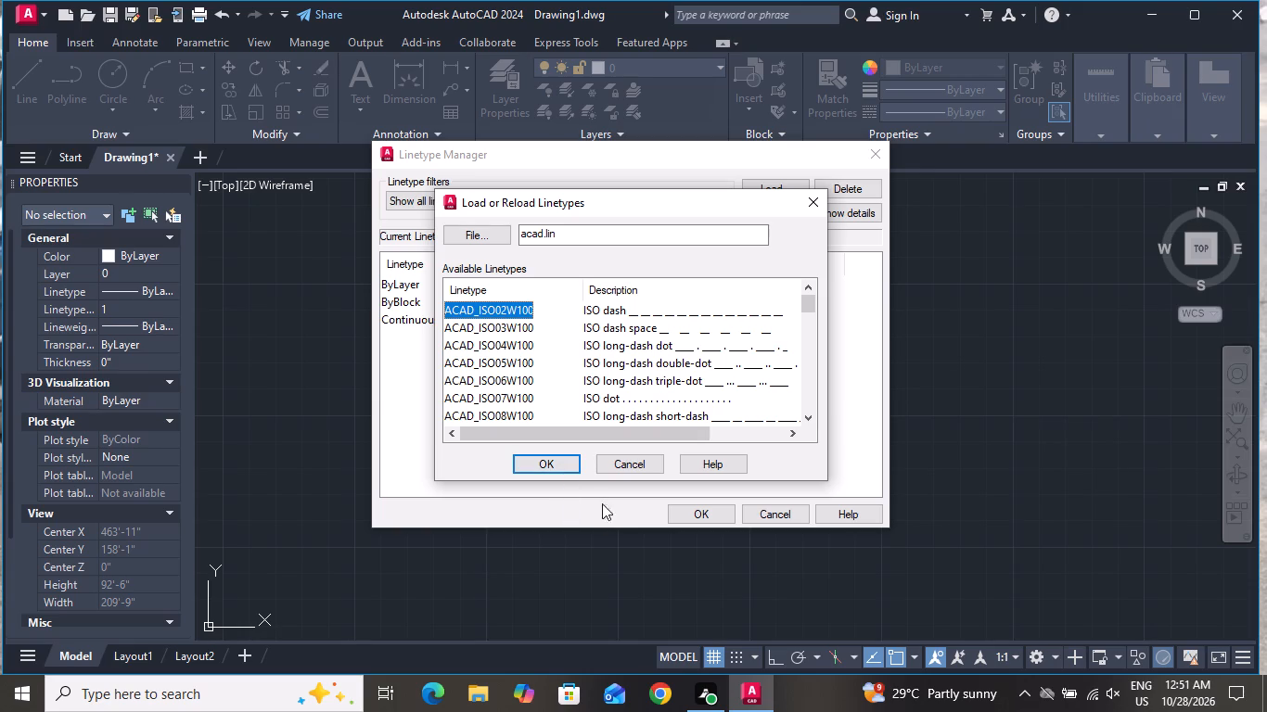
left_click(570, 461)
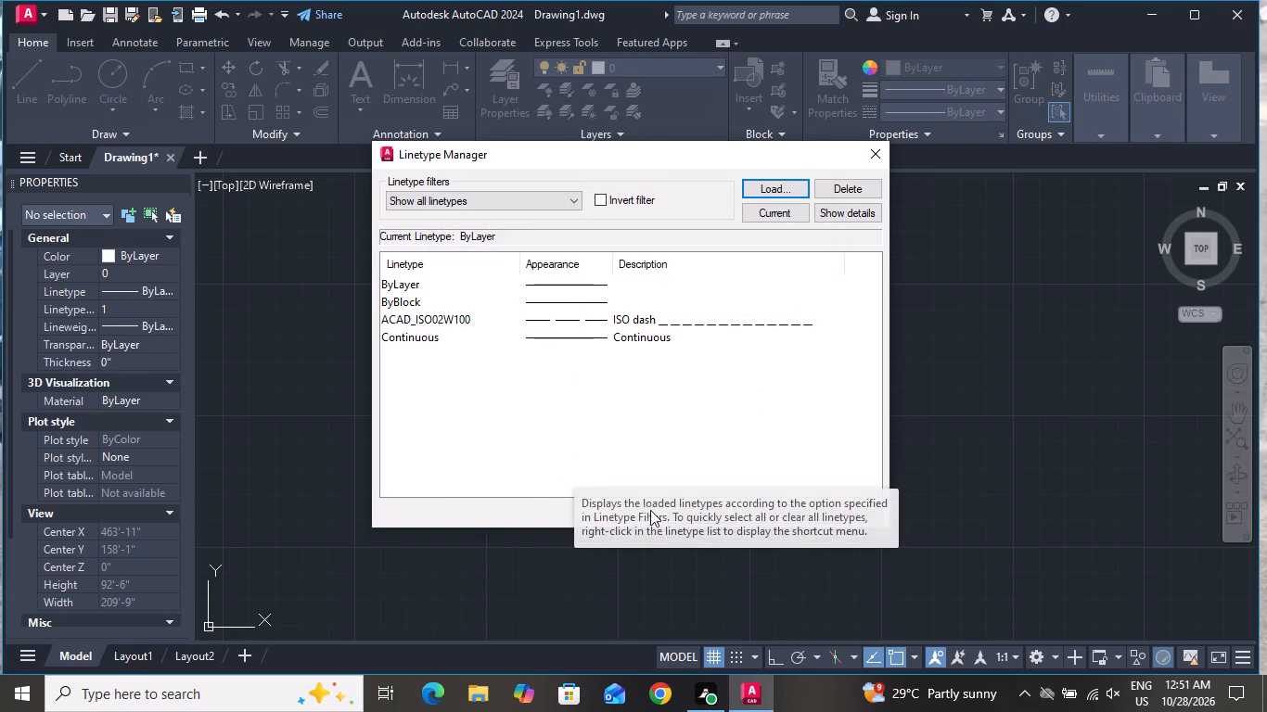
left_click(696, 517)
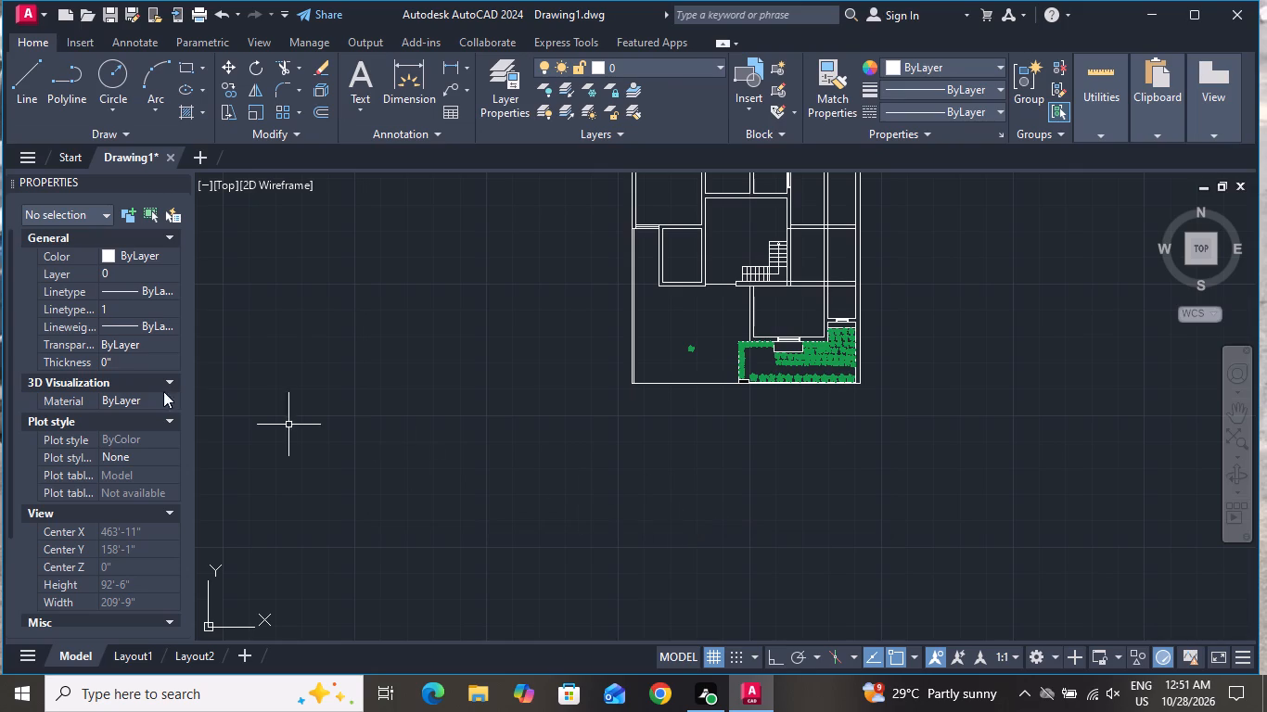
Using linetype ACAD_ISO02W100 with Ortho on, draw a line from the small room's southwest outer corner about 14'-1" south, then east to the planting bed.
left_click(29, 98)
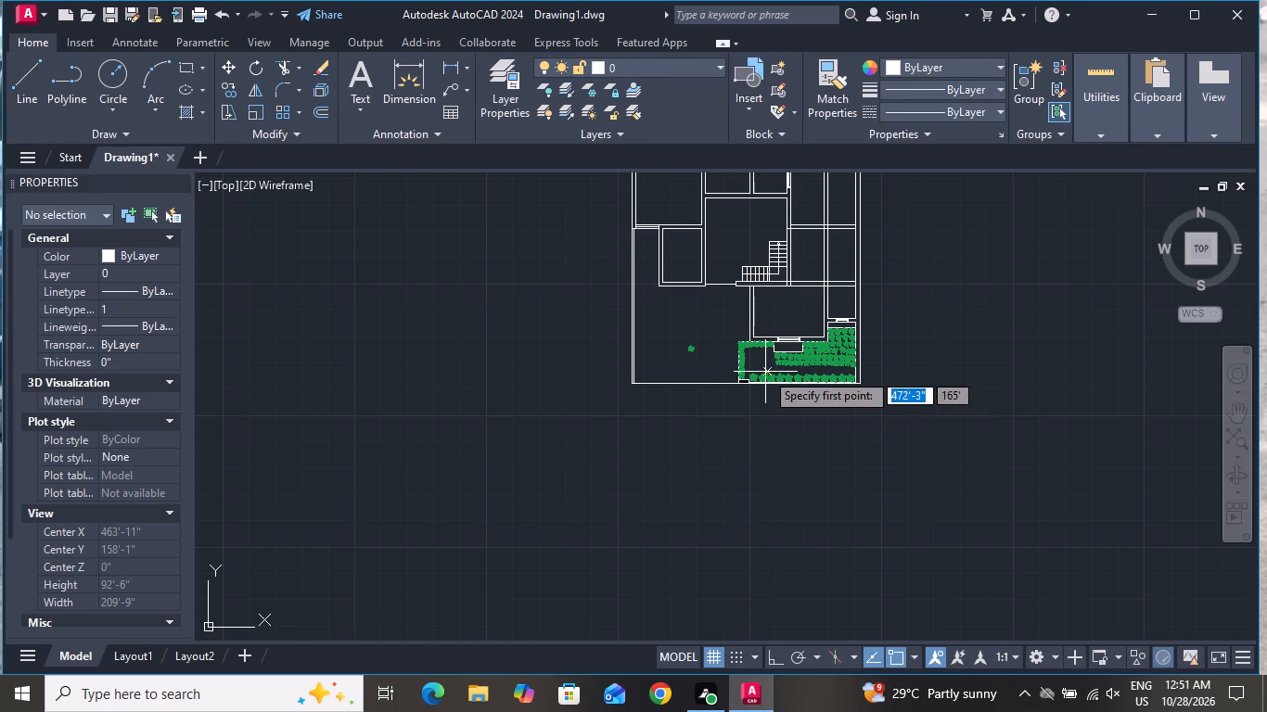
left_click(960, 109)
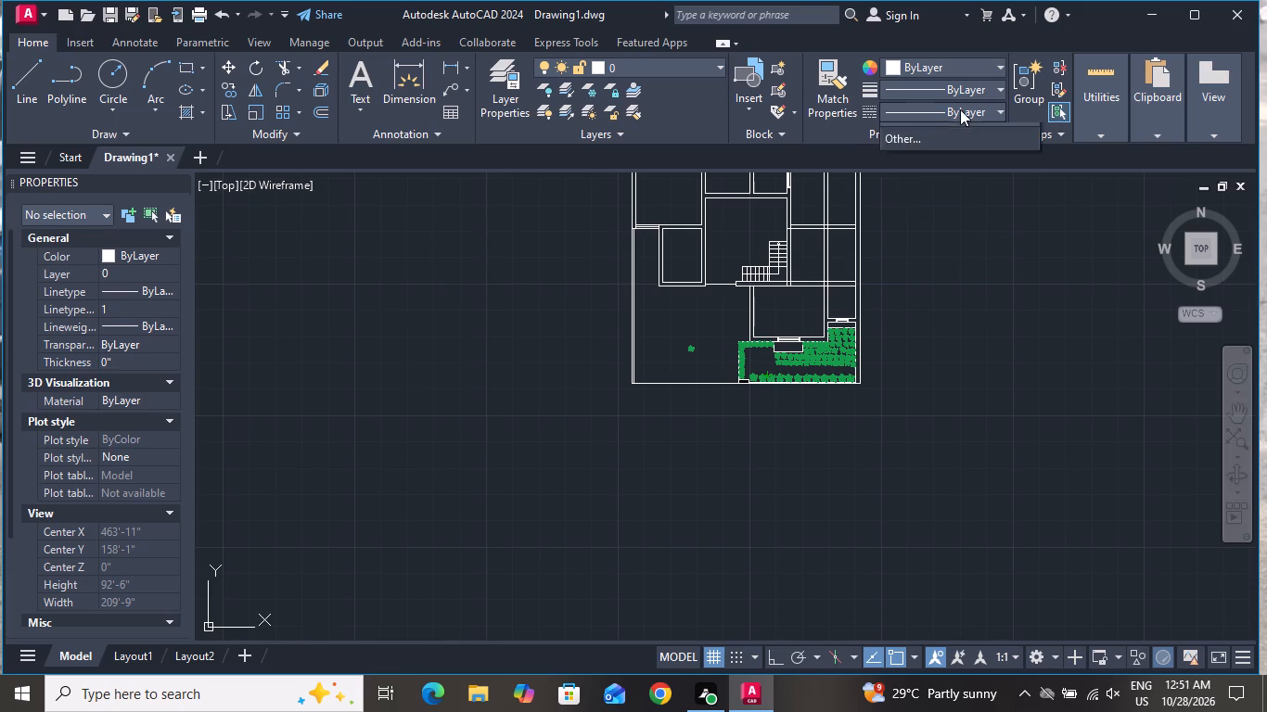
left_click(964, 173)
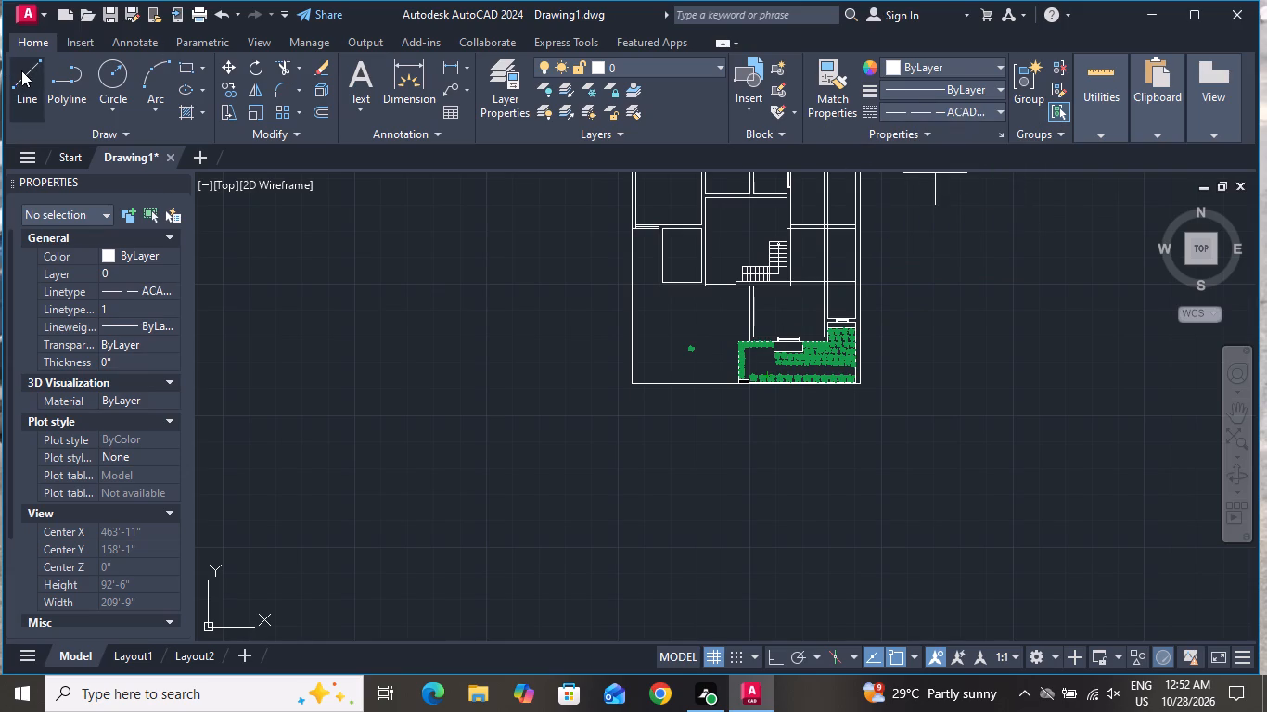
left_click(21, 70)
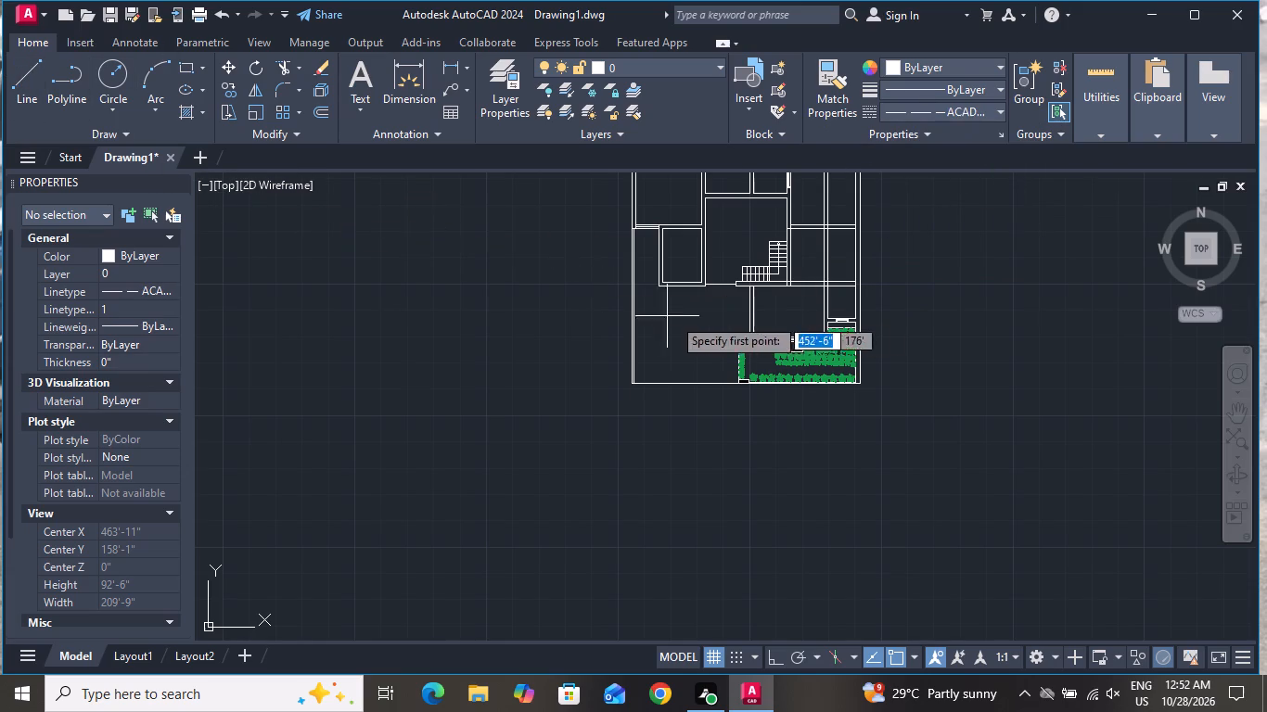
scroll(685, 318, "up", 2)
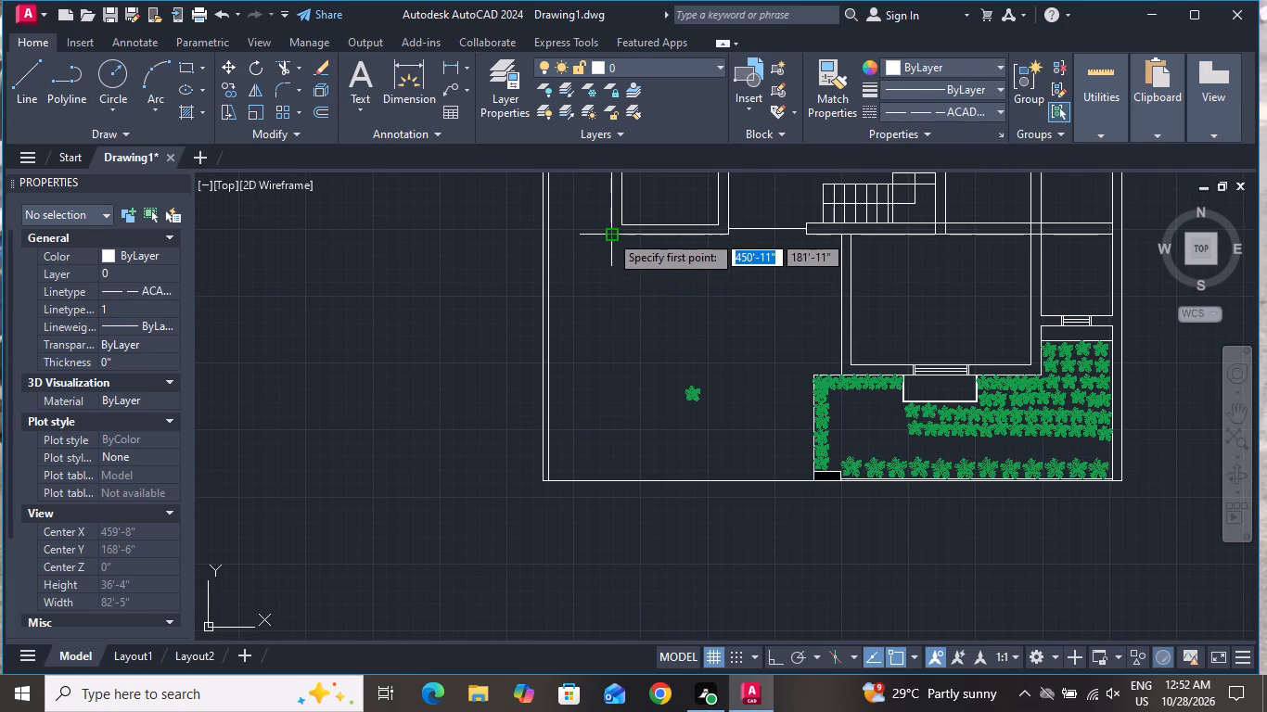
left_click(609, 232)
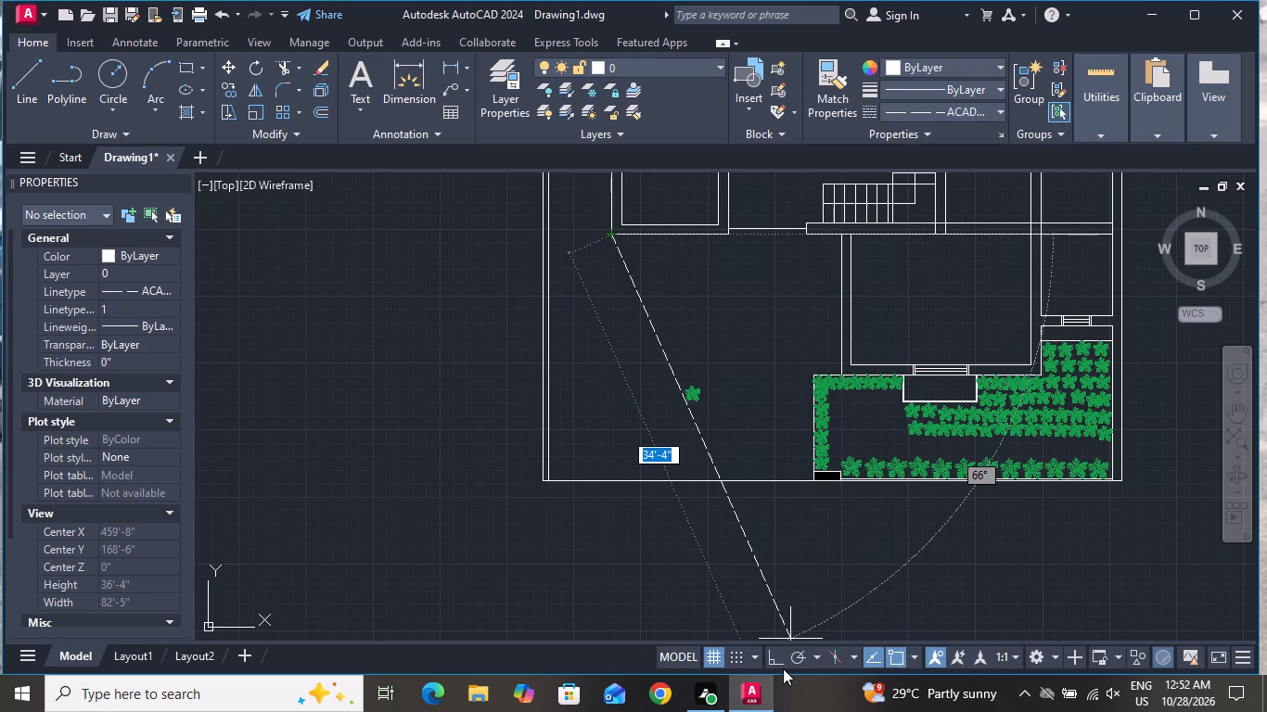
left_click(775, 658)
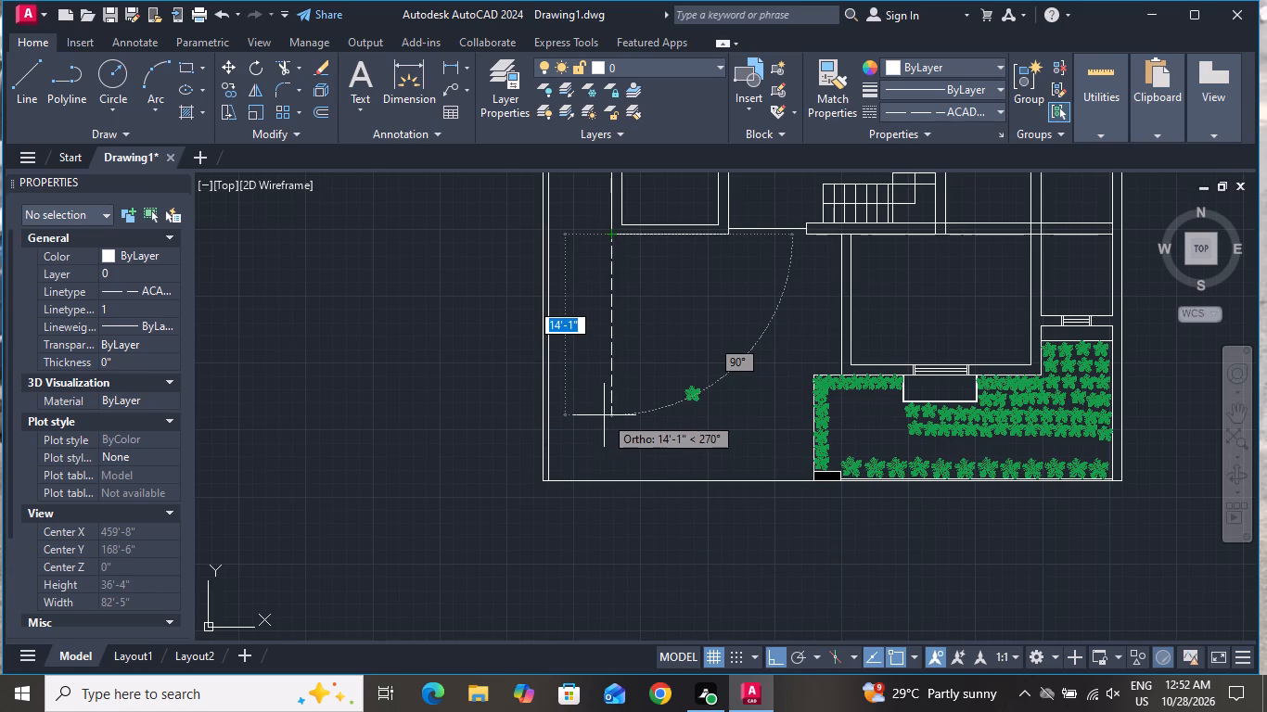
left_click(605, 413)
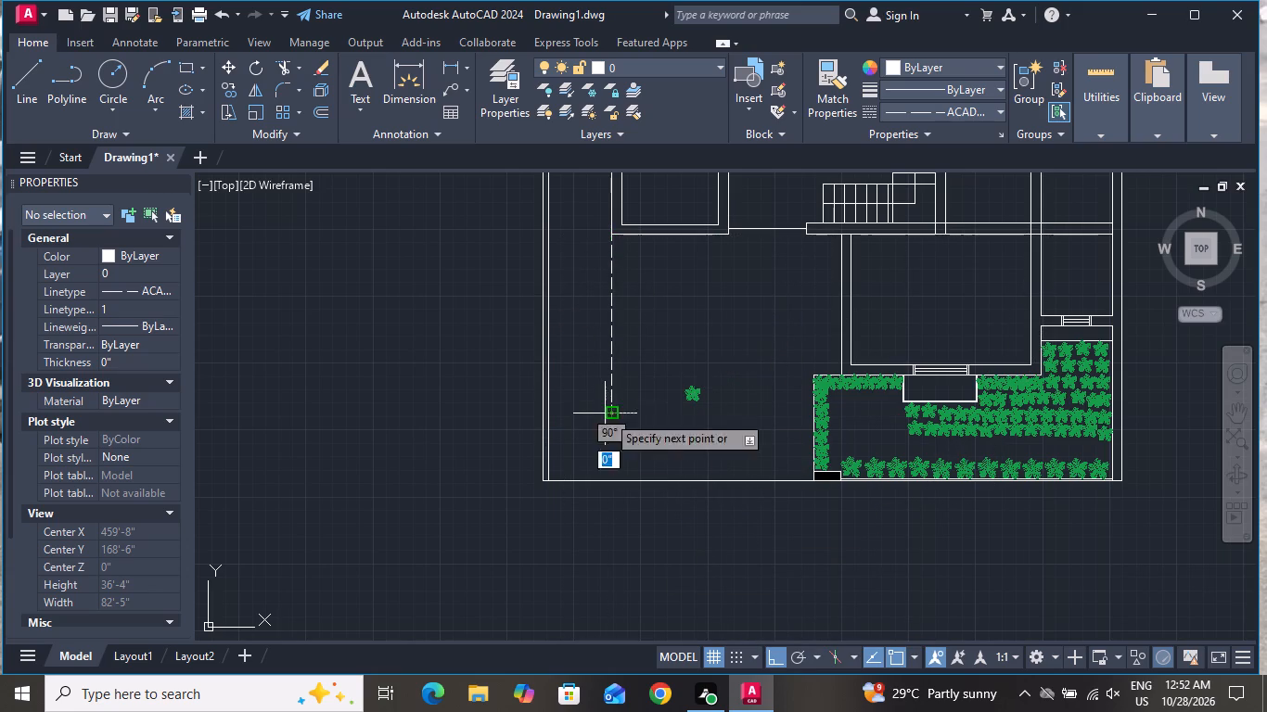
scroll(825, 447, "up", 1)
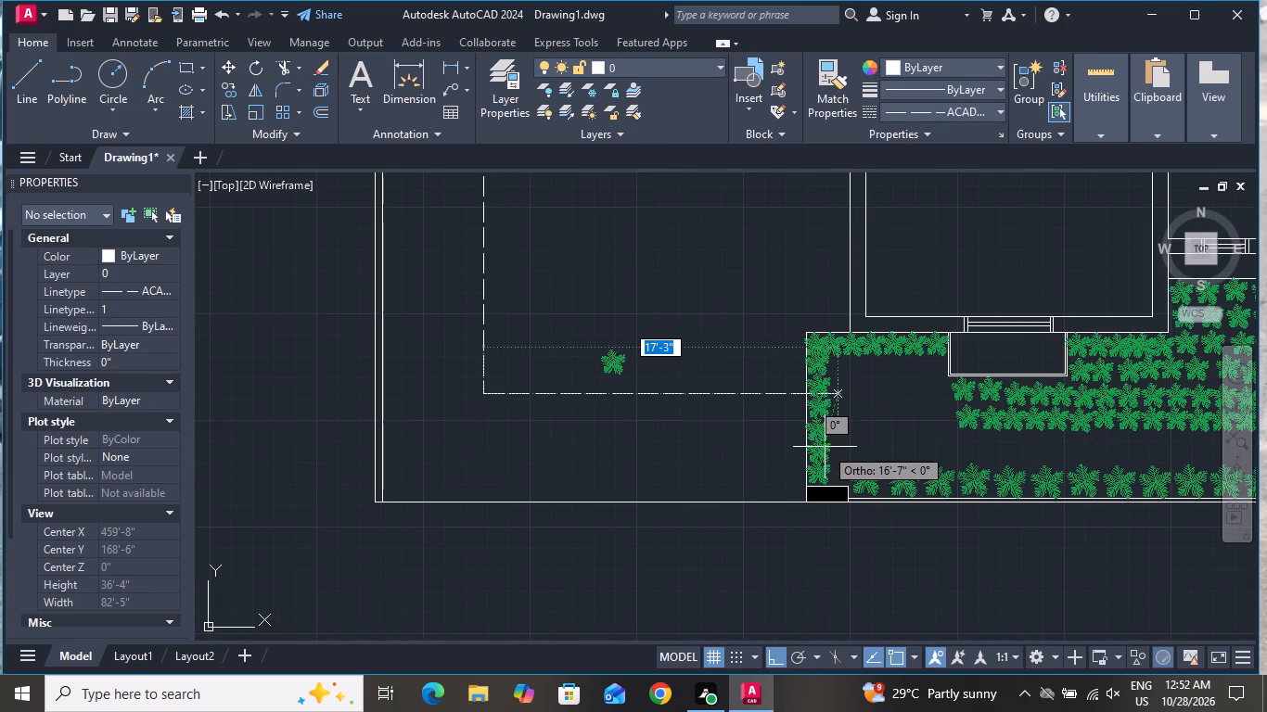
scroll(825, 447, "up", 3)
left_click(743, 235)
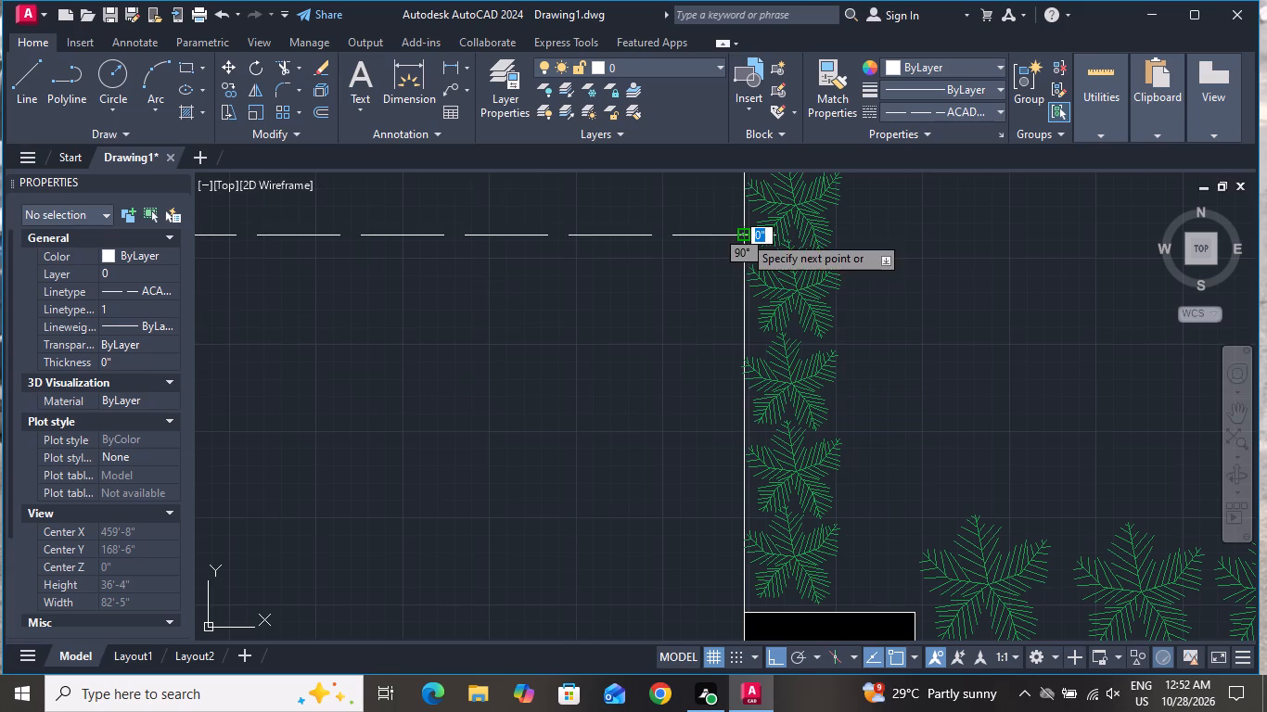
right_click(742, 235)
left_click(770, 266)
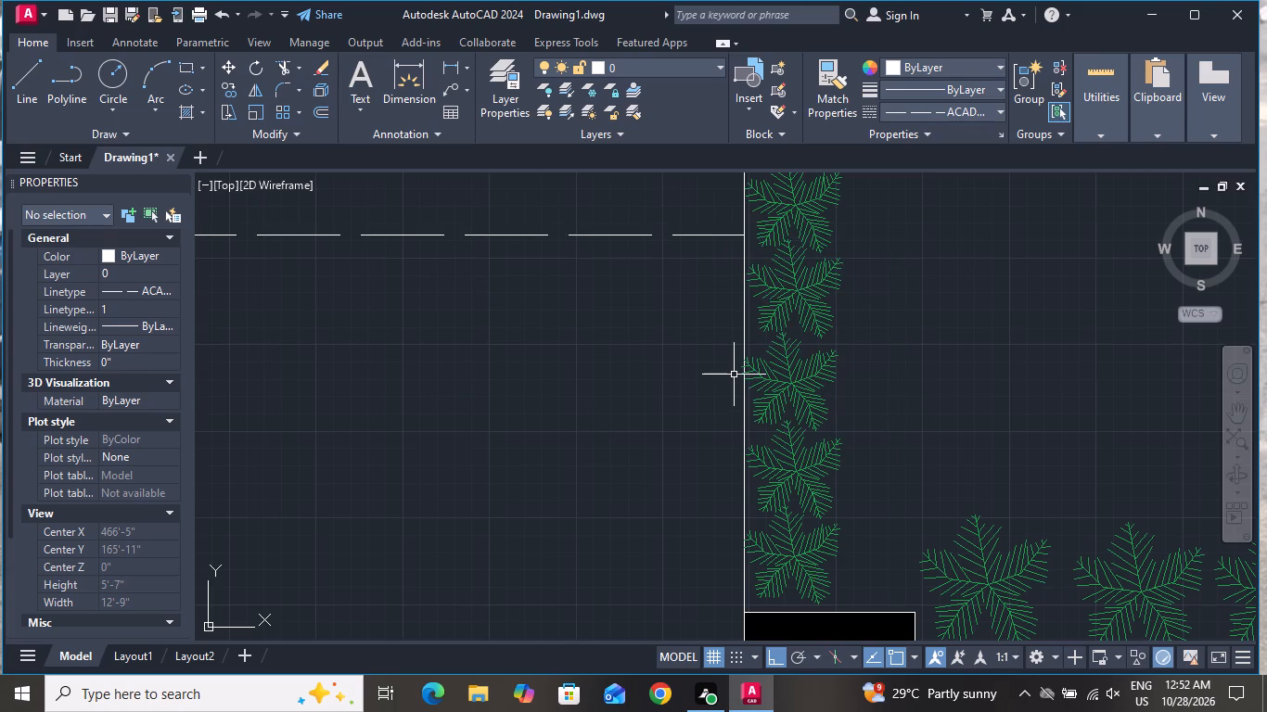
Restore the ByLayer linetype and draw a rectangle about 6" by 5" in the corner where the dashed line meets the planting bed's west edge.
scroll(734, 375, "down", 1)
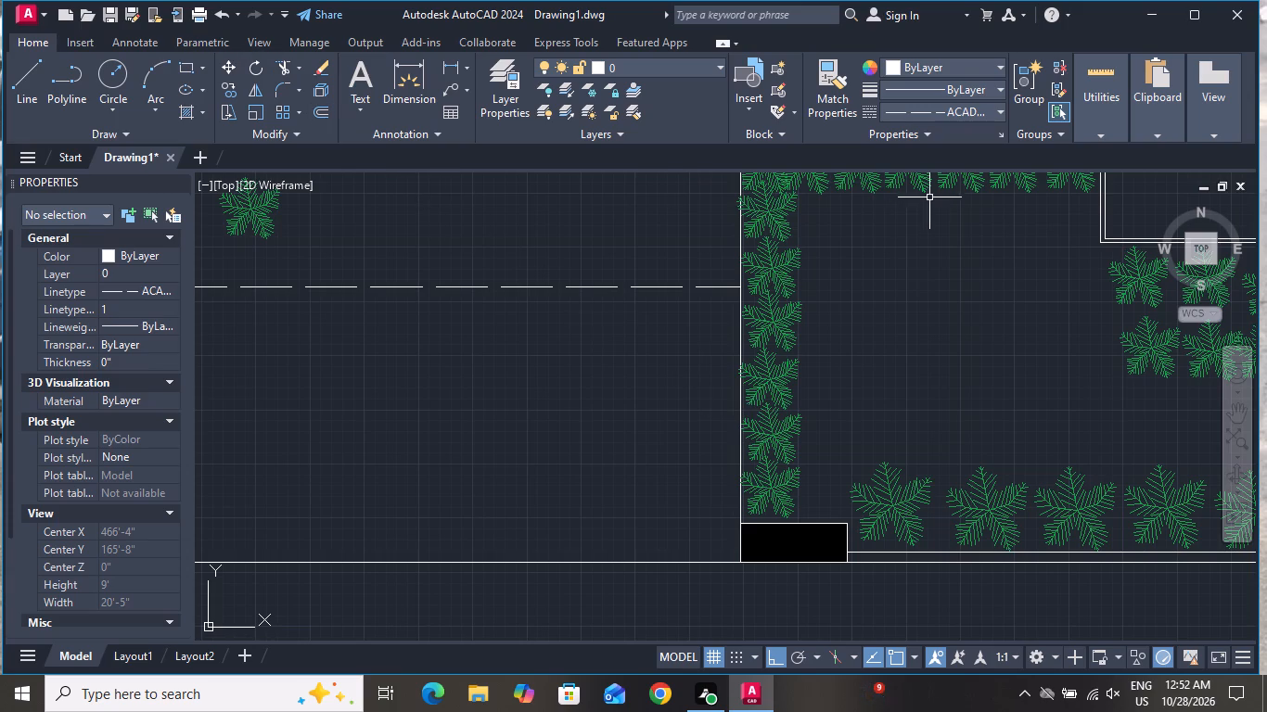
left_click(948, 116)
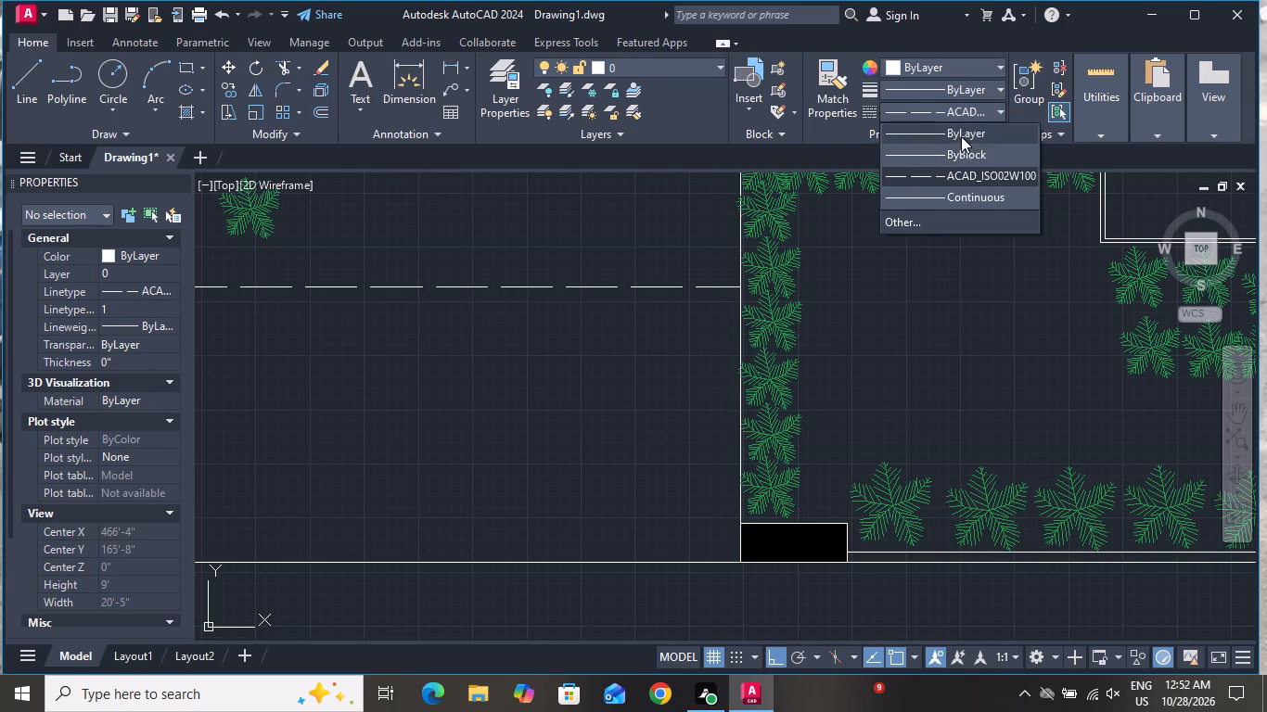
left_click(961, 135)
left_click(190, 66)
scroll(742, 421, "down", 1)
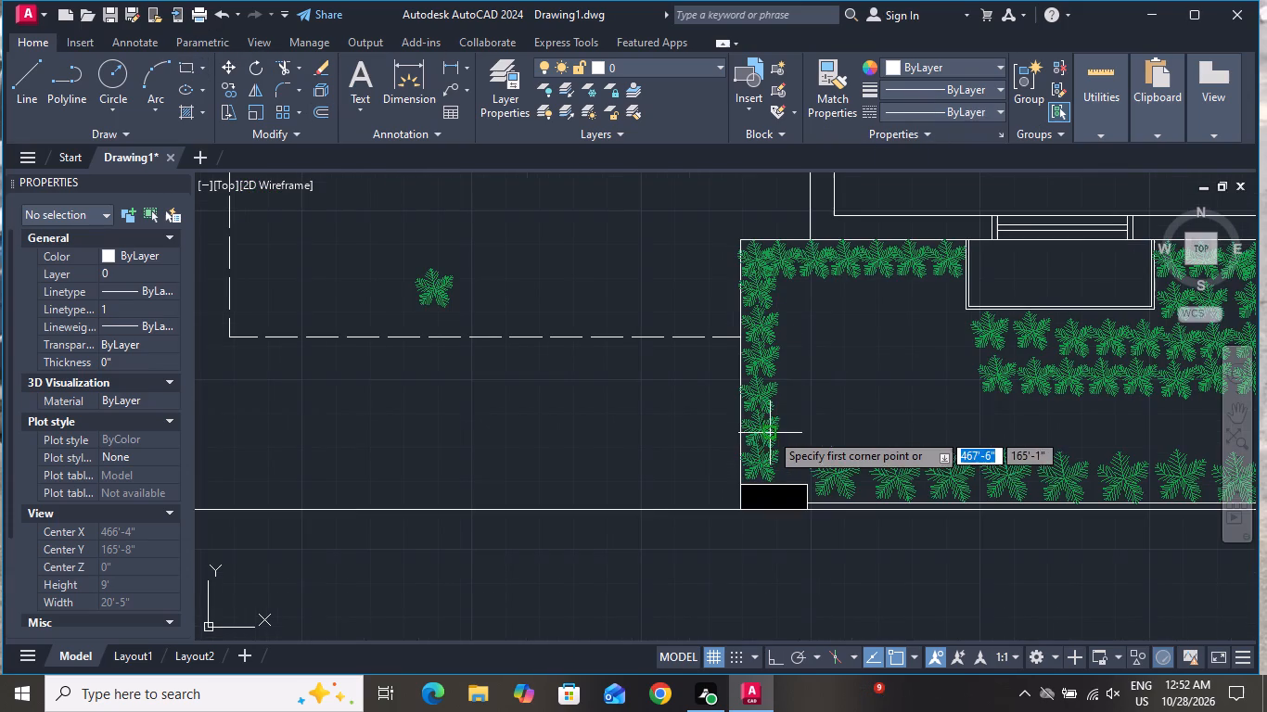
scroll(775, 479, "down", 2)
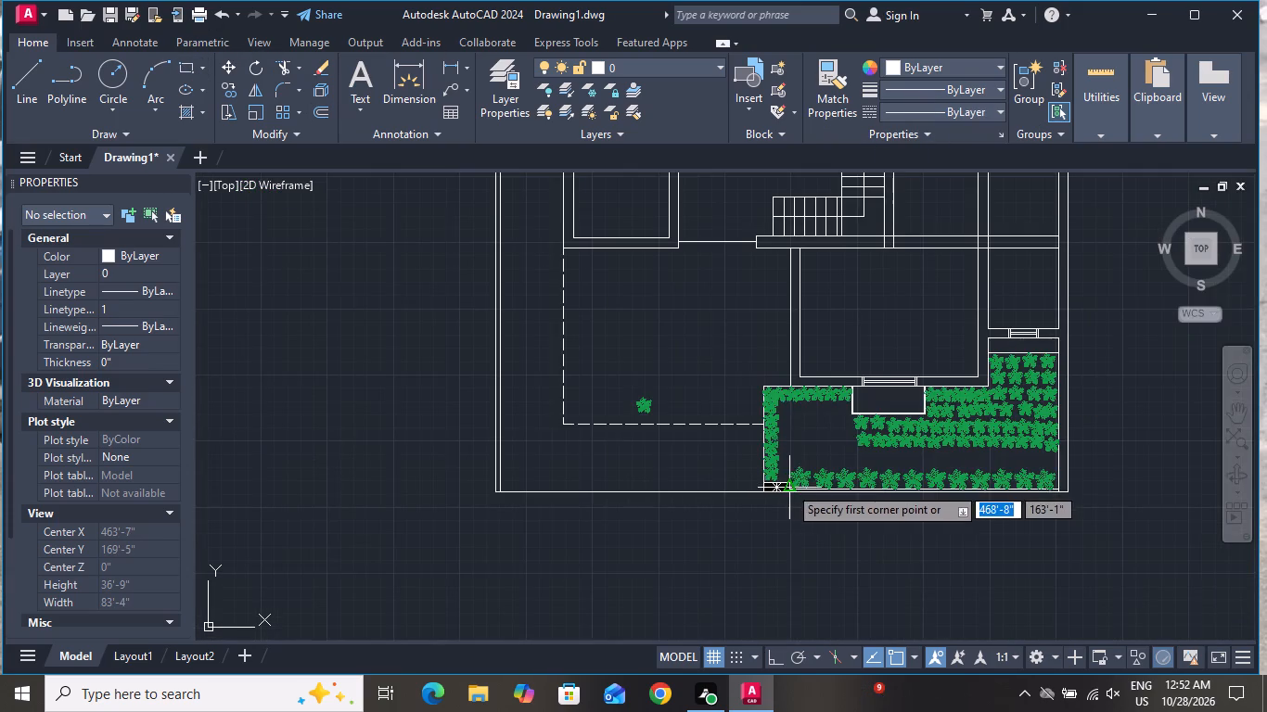
scroll(719, 409, "up", 3)
scroll(885, 485, "up", 2)
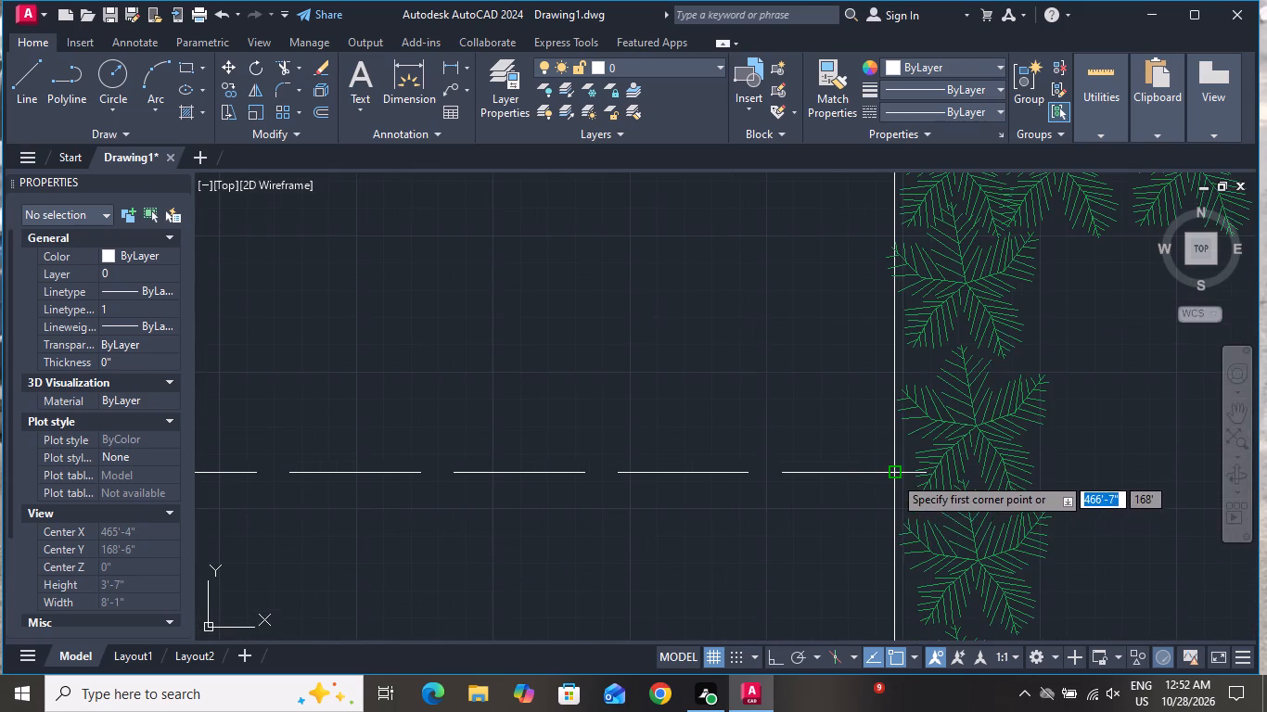
left_click(895, 472)
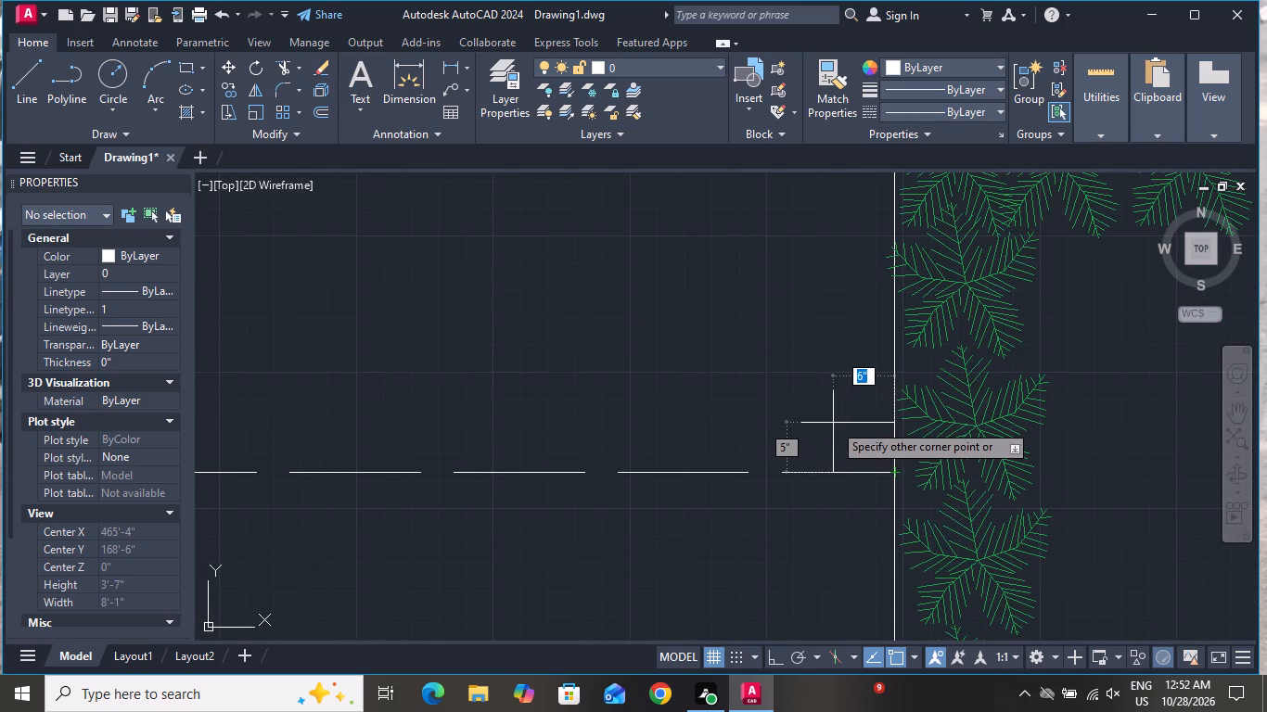
left_click(833, 421)
Copy the small rectangle at the planting bed about 15'-3" west to the dashed outline's southwest corner.
scroll(860, 428, "down", 2)
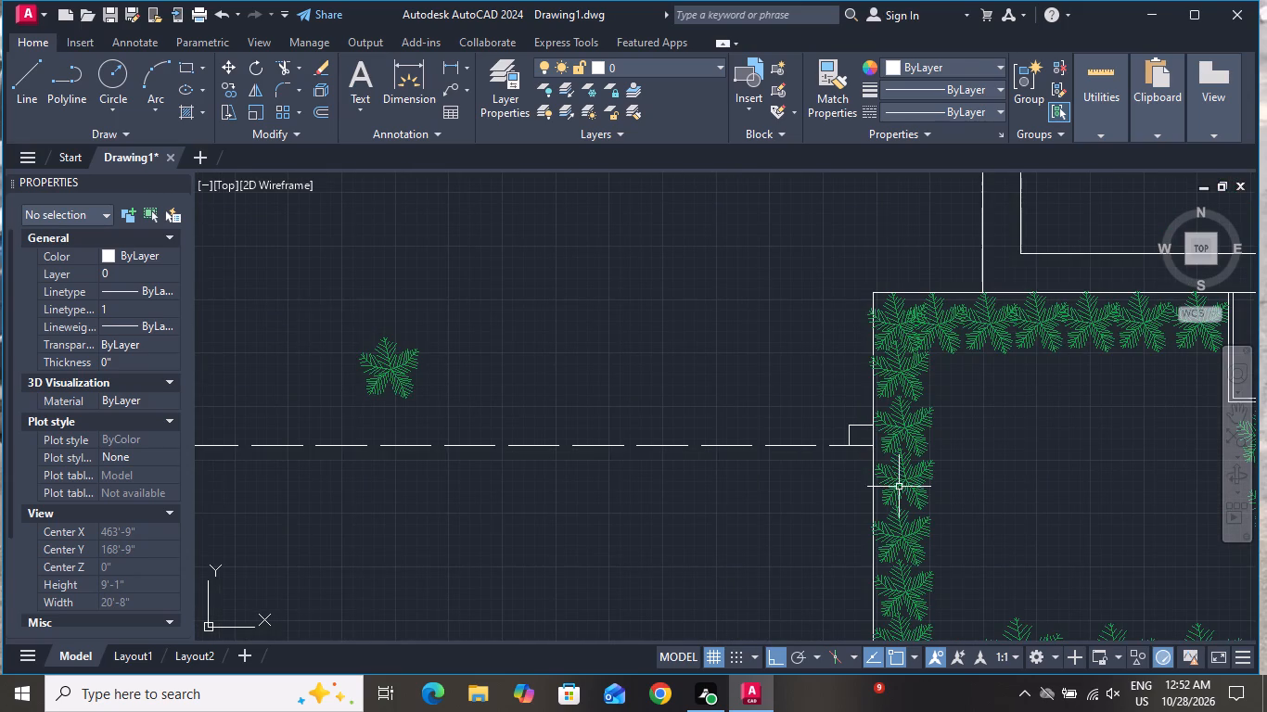
scroll(902, 485, "down", 1)
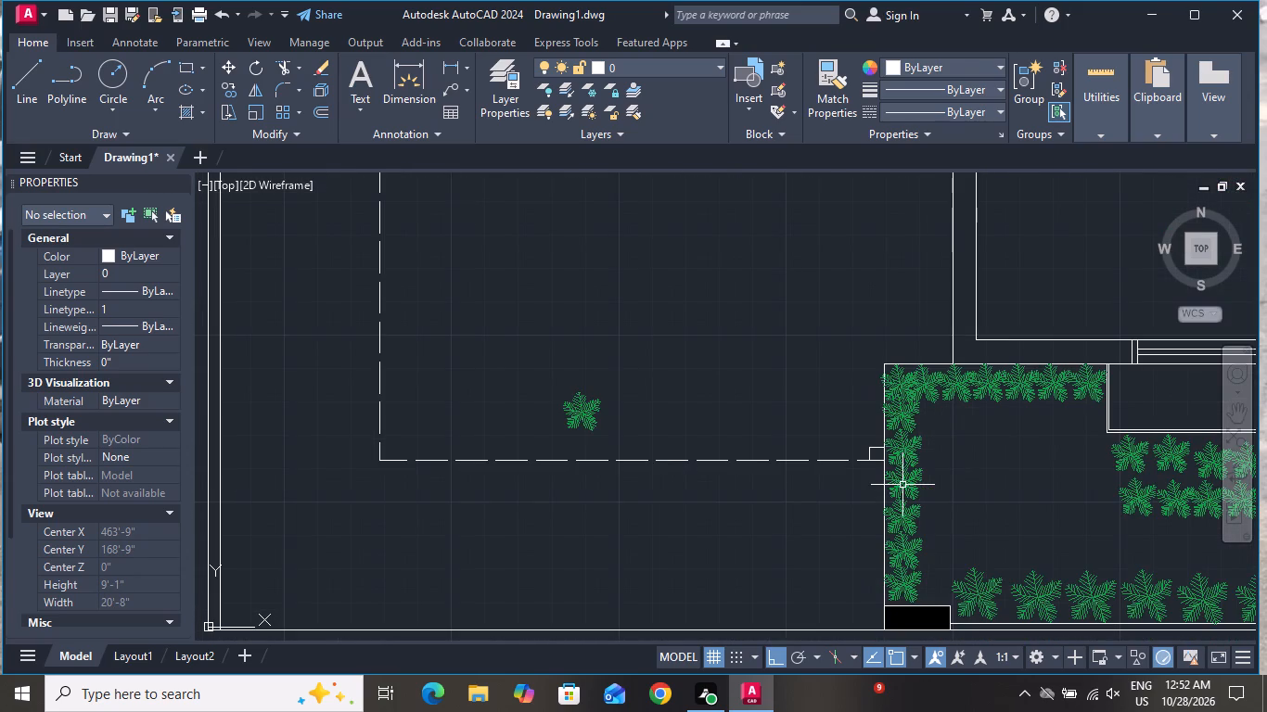
scroll(888, 439, "up", 2)
left_click(855, 458)
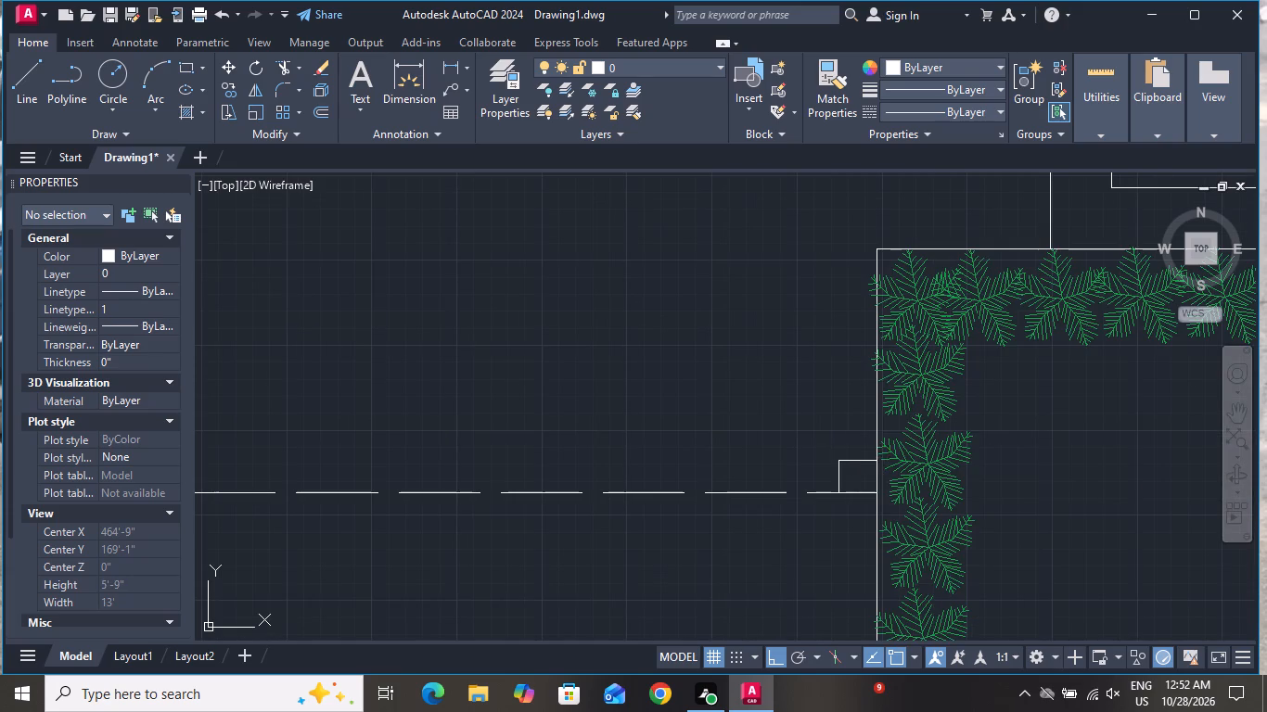
left_click(843, 467)
left_click(226, 86)
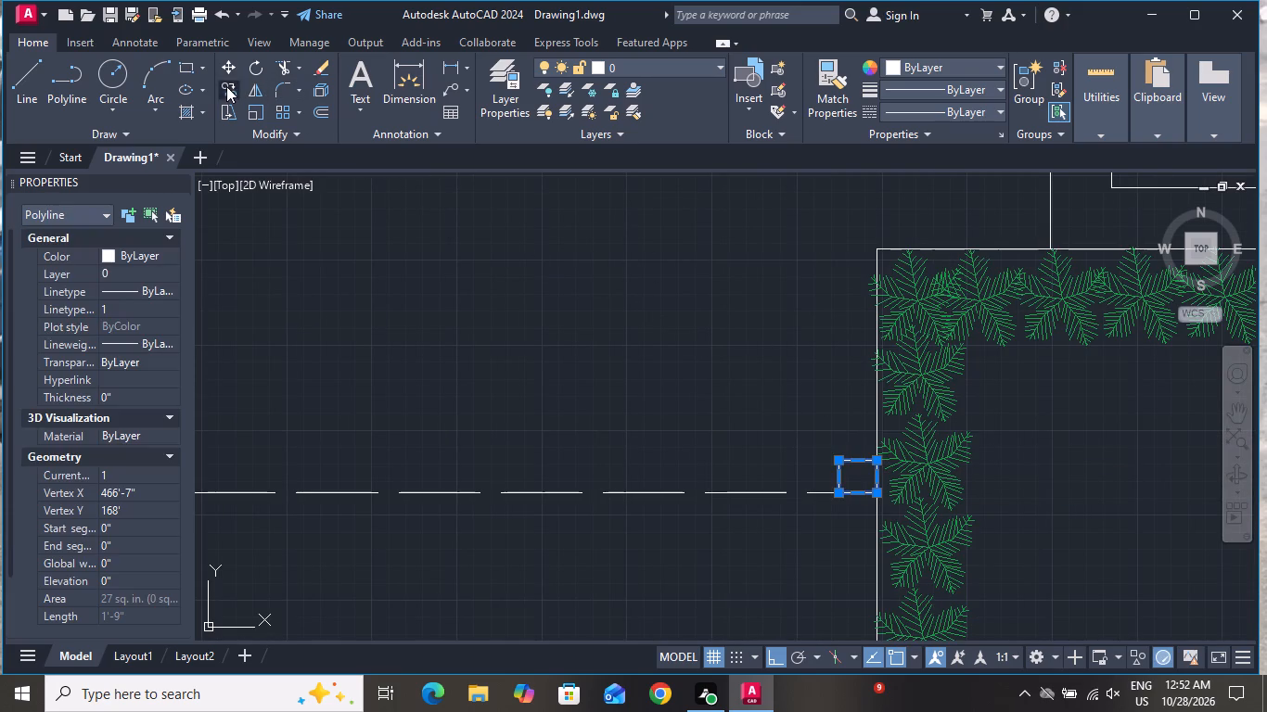
left_click(877, 492)
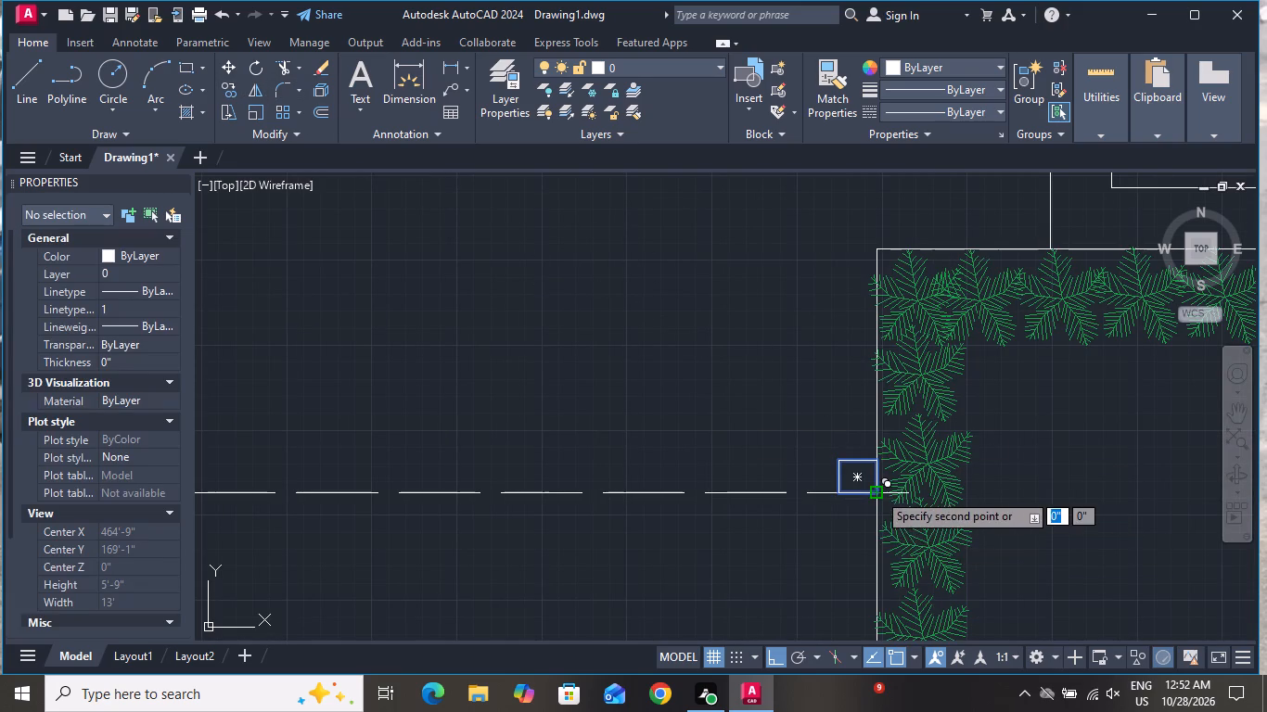
scroll(877, 492, "down", 4)
scroll(663, 489, "up", 4)
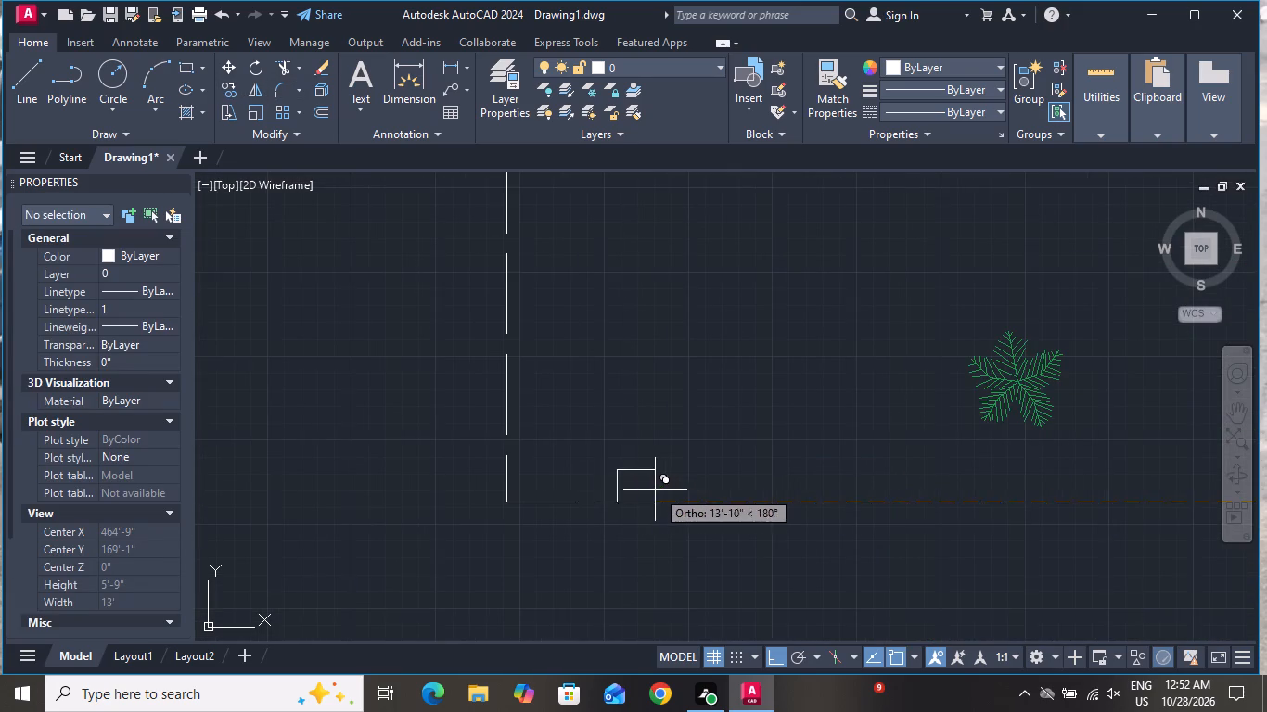
left_click(544, 481)
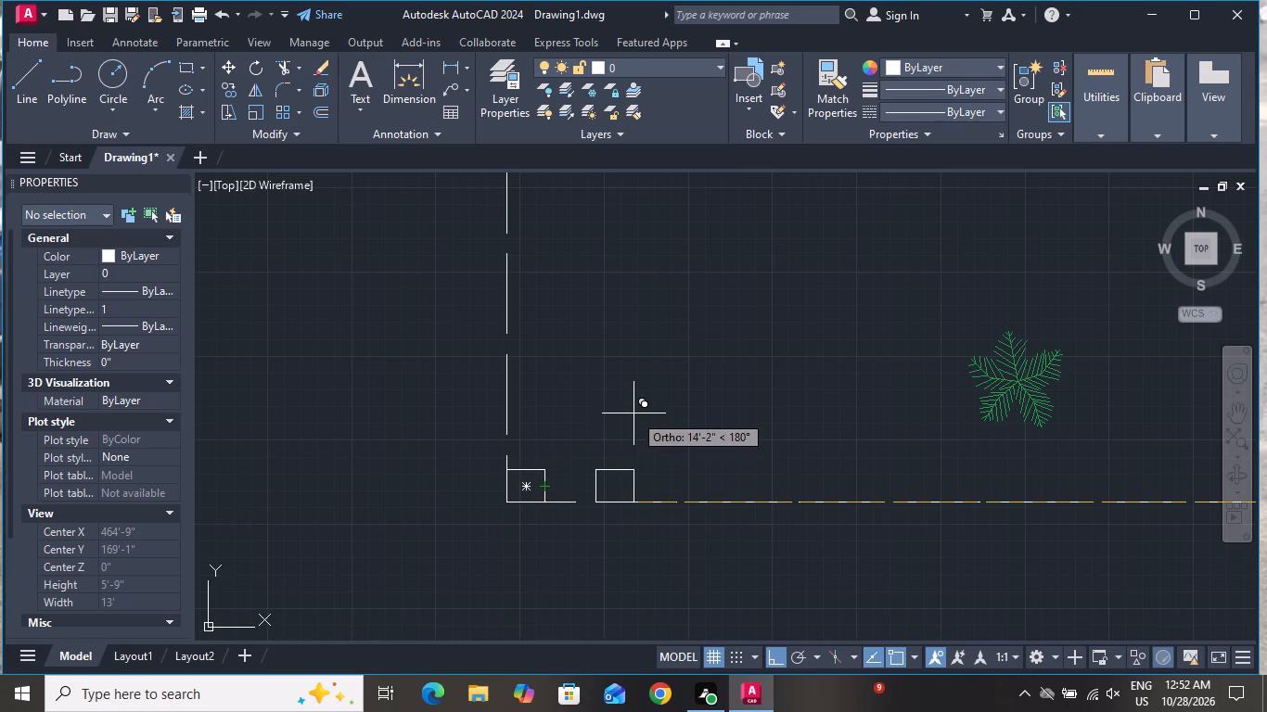
right_click(633, 413)
left_click(661, 444)
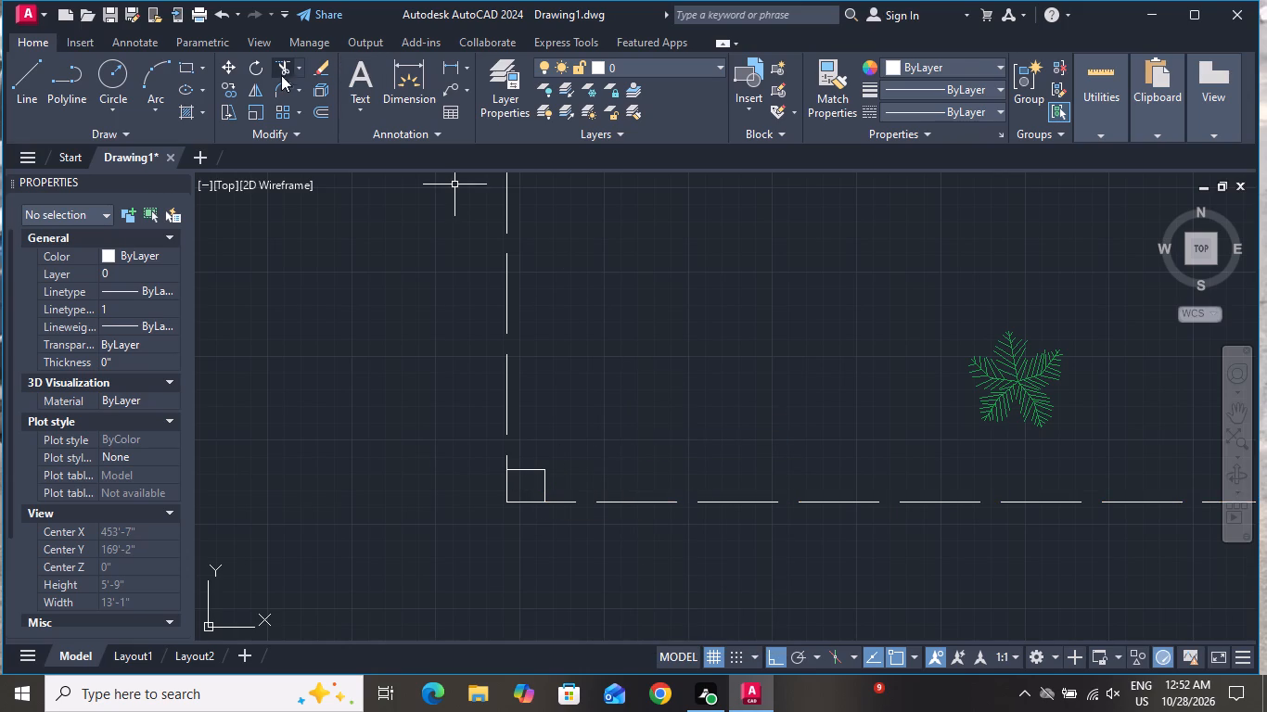
Hatch both small rectangles on the dashed outline with the SOLID pattern in black, colour 0,0,0.
left_click(190, 109)
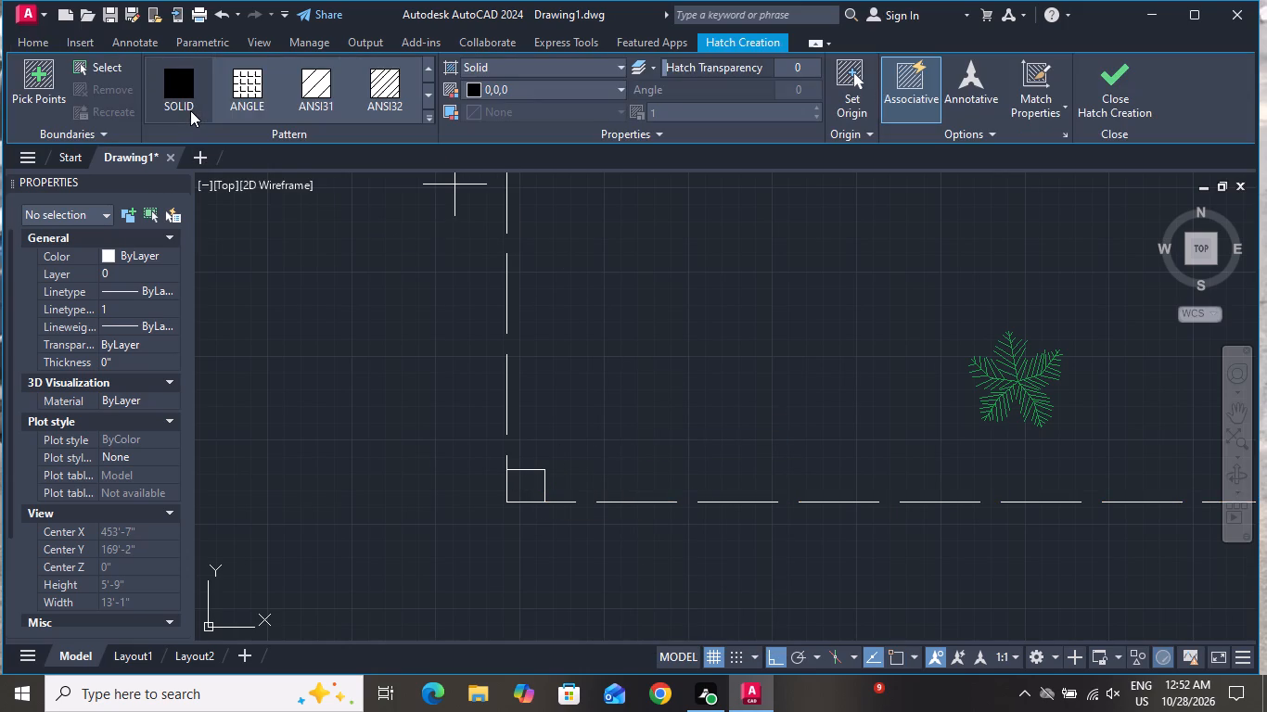
left_click(183, 74)
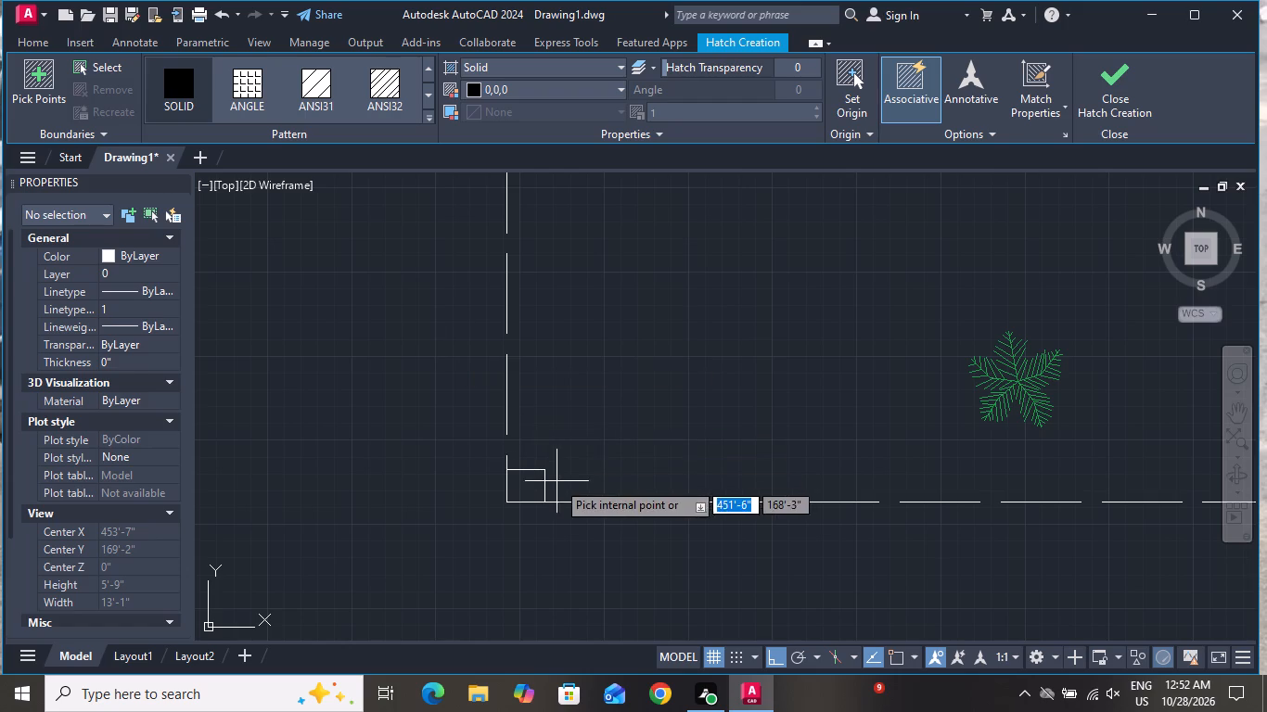
left_click(531, 487)
scroll(689, 354, "down", 2)
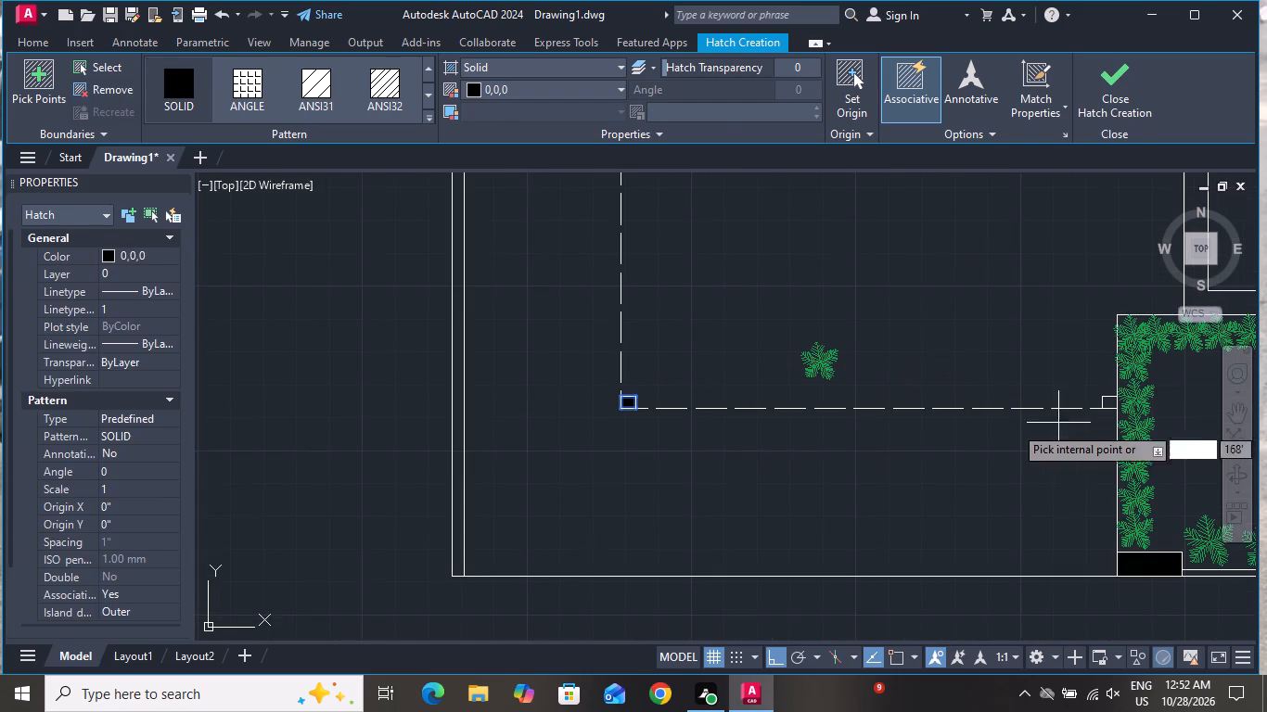
scroll(1135, 401, "up", 3)
left_click(1022, 401)
scroll(950, 500, "down", 1)
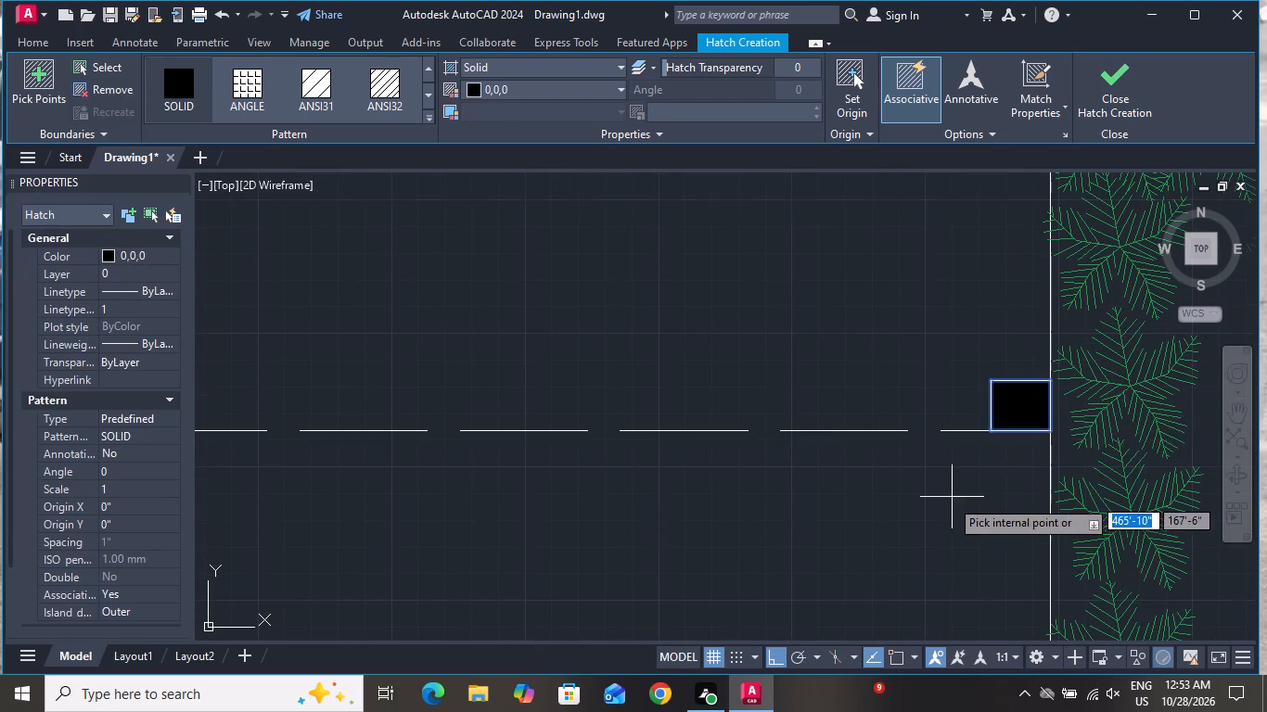
scroll(950, 500, "down", 2)
right_click(875, 358)
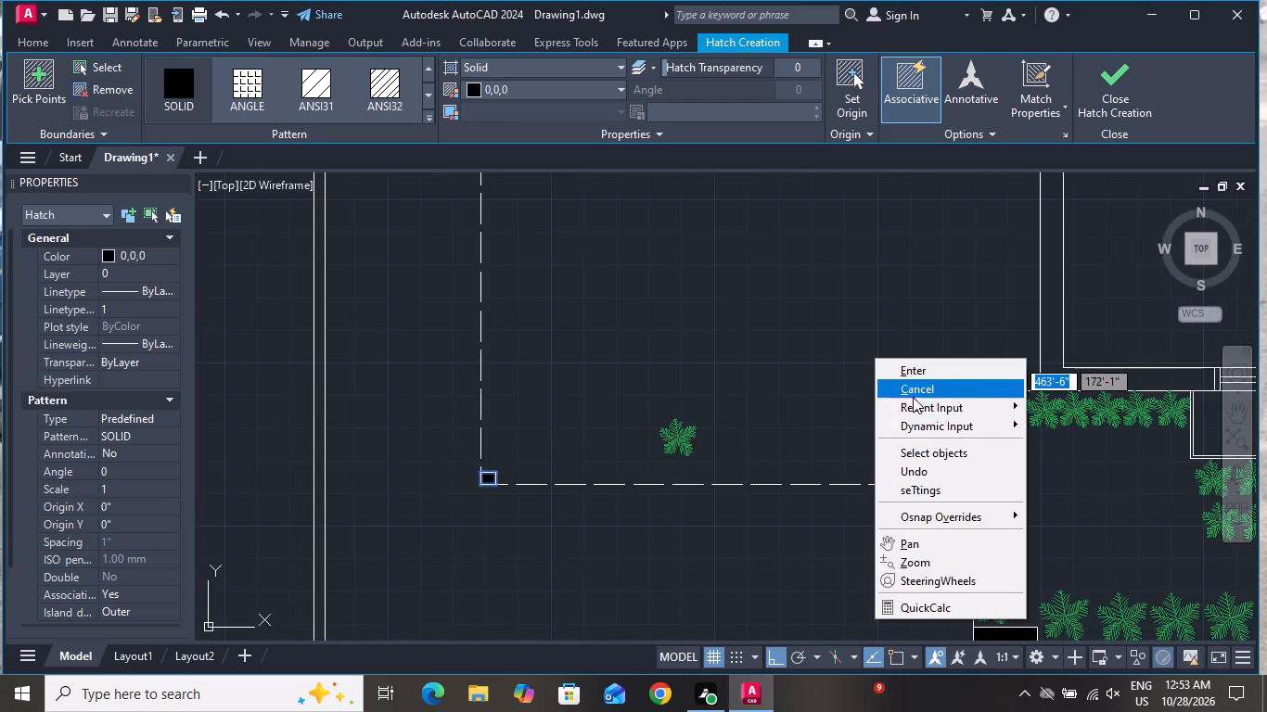
left_click(912, 391)
Draw a short horizontal line across the small room's west wall, starting at the midpoint of its inner face.
scroll(874, 390, "down", 4)
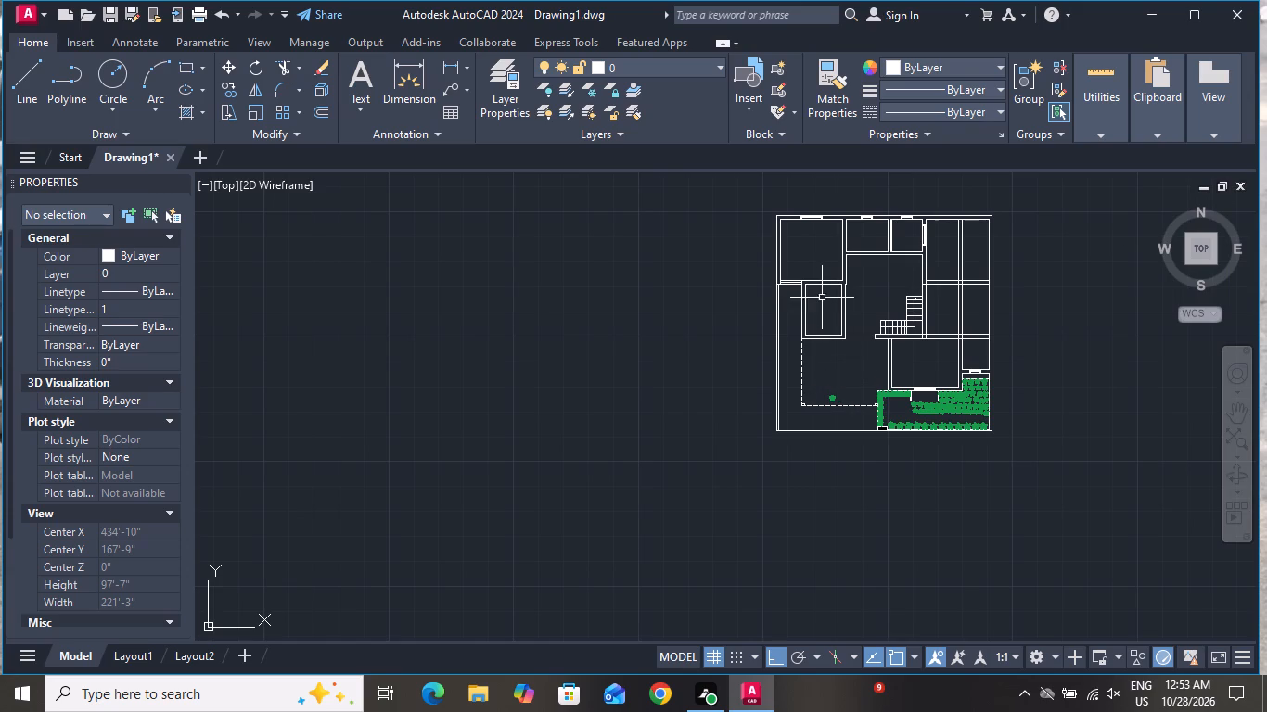
left_click(31, 68)
scroll(731, 298, "up", 2)
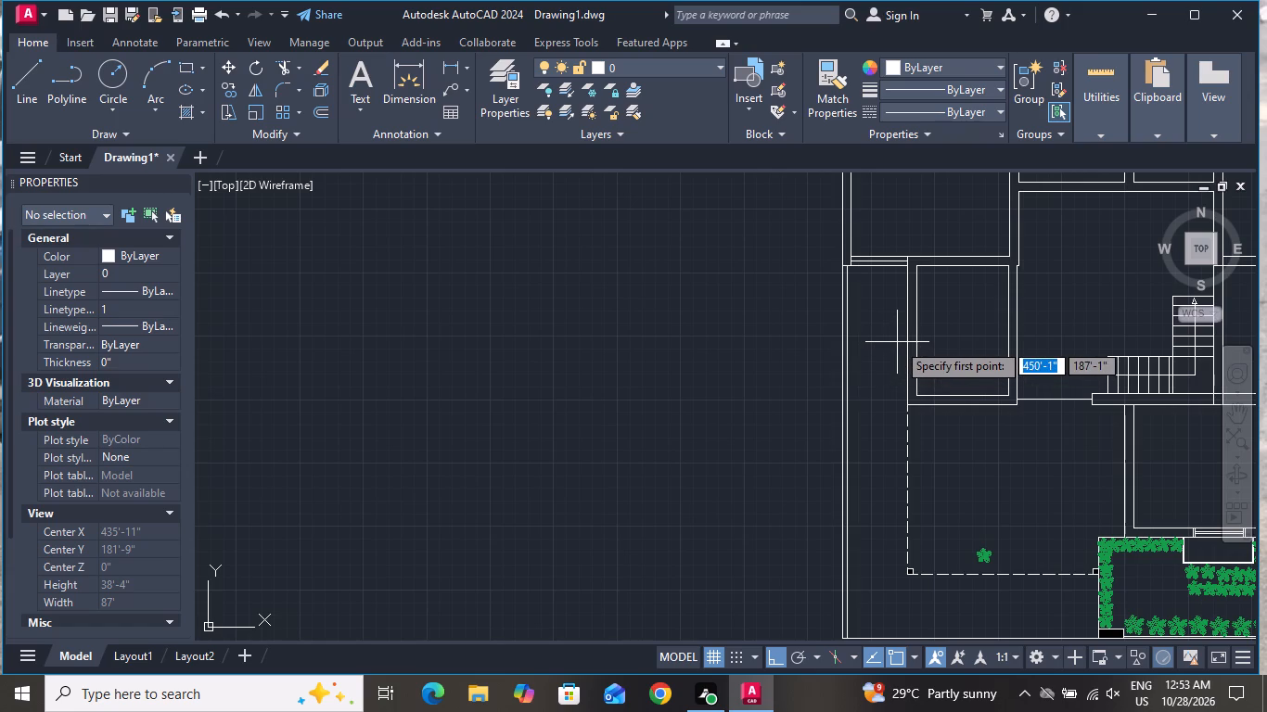
scroll(980, 335, "up", 2)
scroll(910, 339, "down", 1)
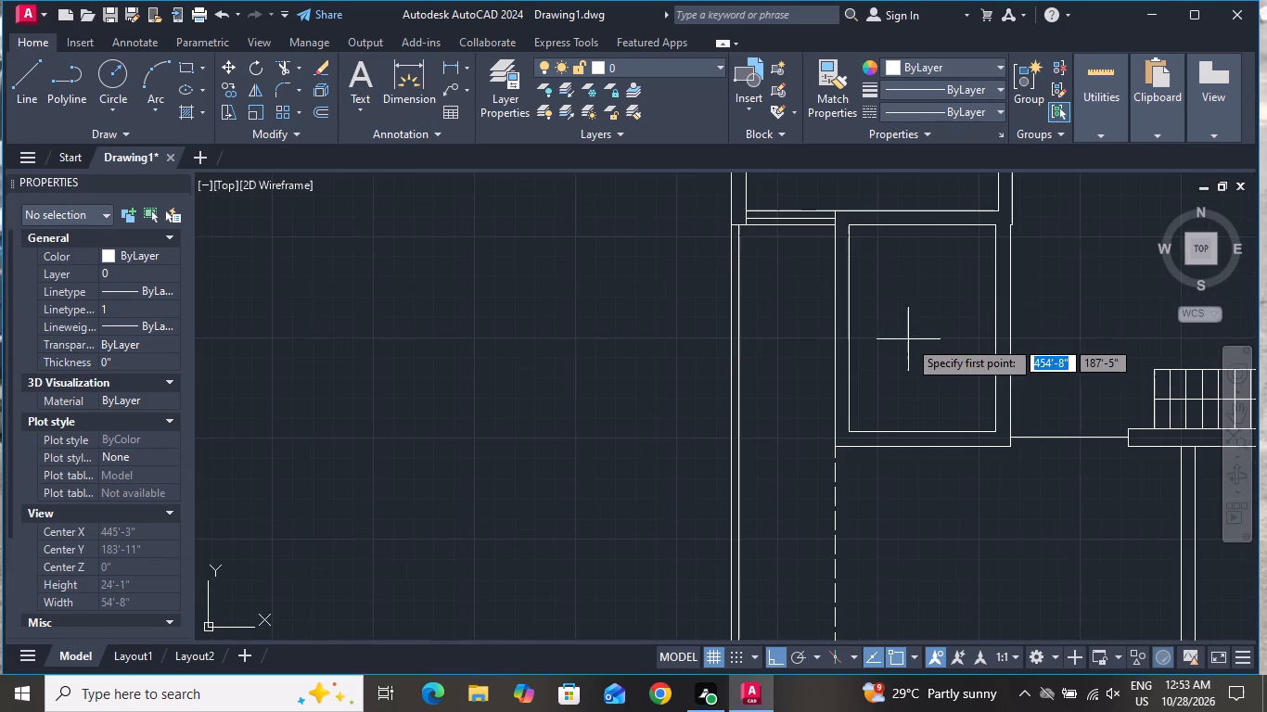
left_click(849, 326)
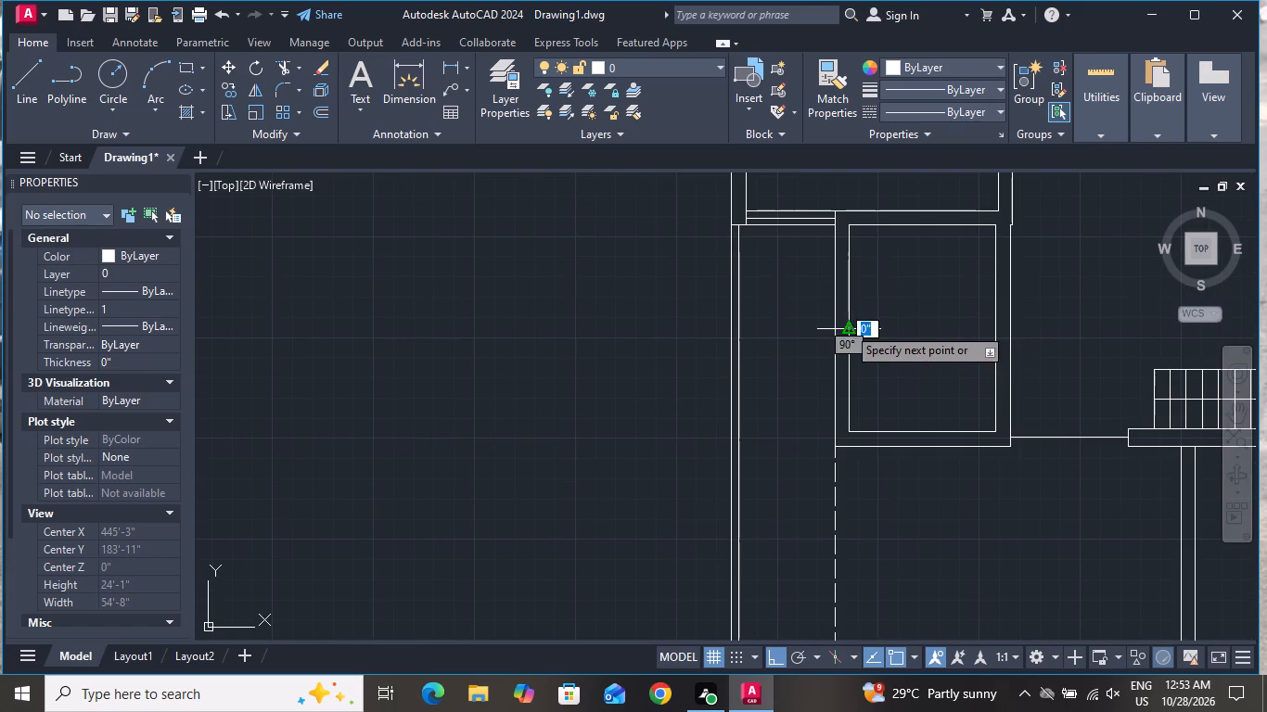
scroll(840, 329, "up", 3)
left_click(813, 324)
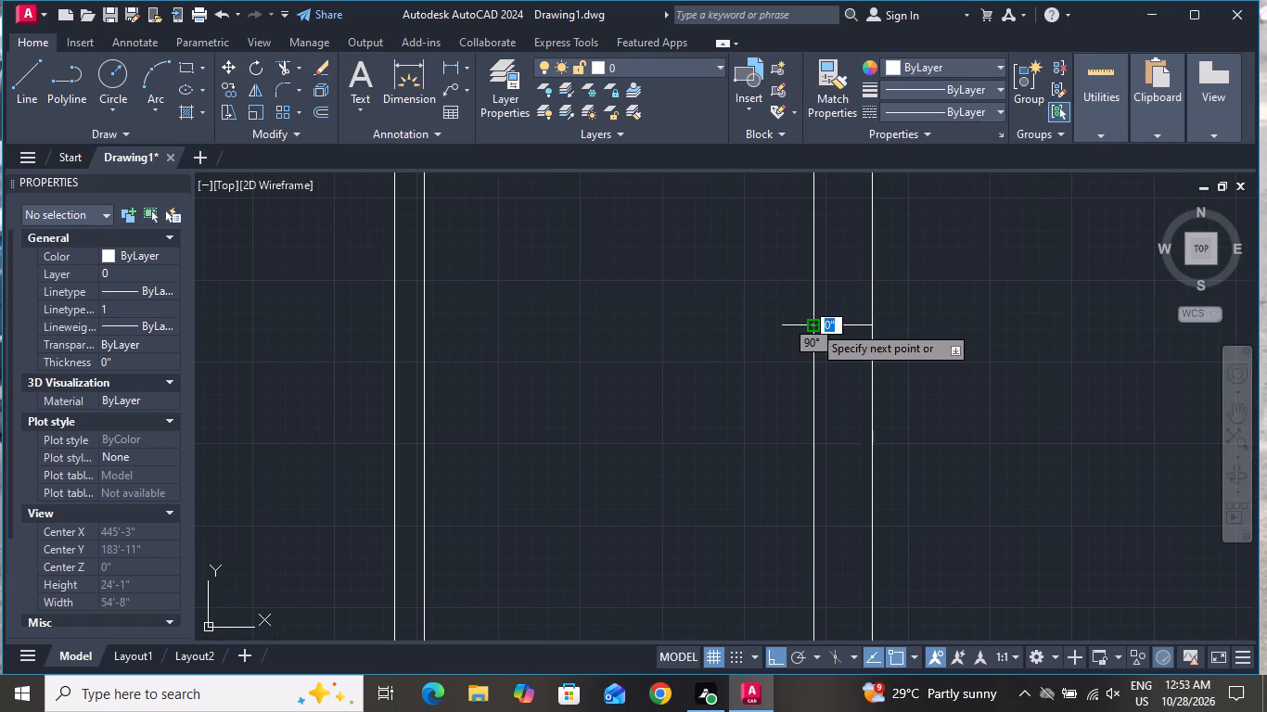
right_click(813, 324)
left_click(851, 352)
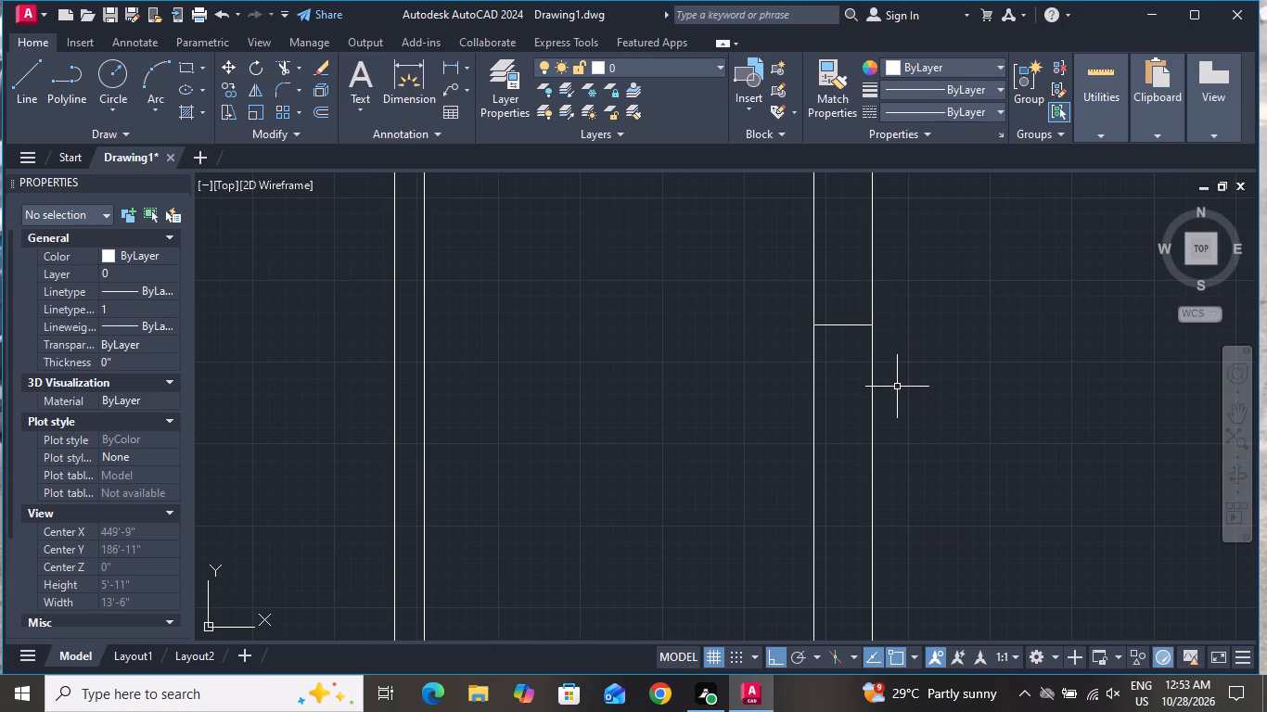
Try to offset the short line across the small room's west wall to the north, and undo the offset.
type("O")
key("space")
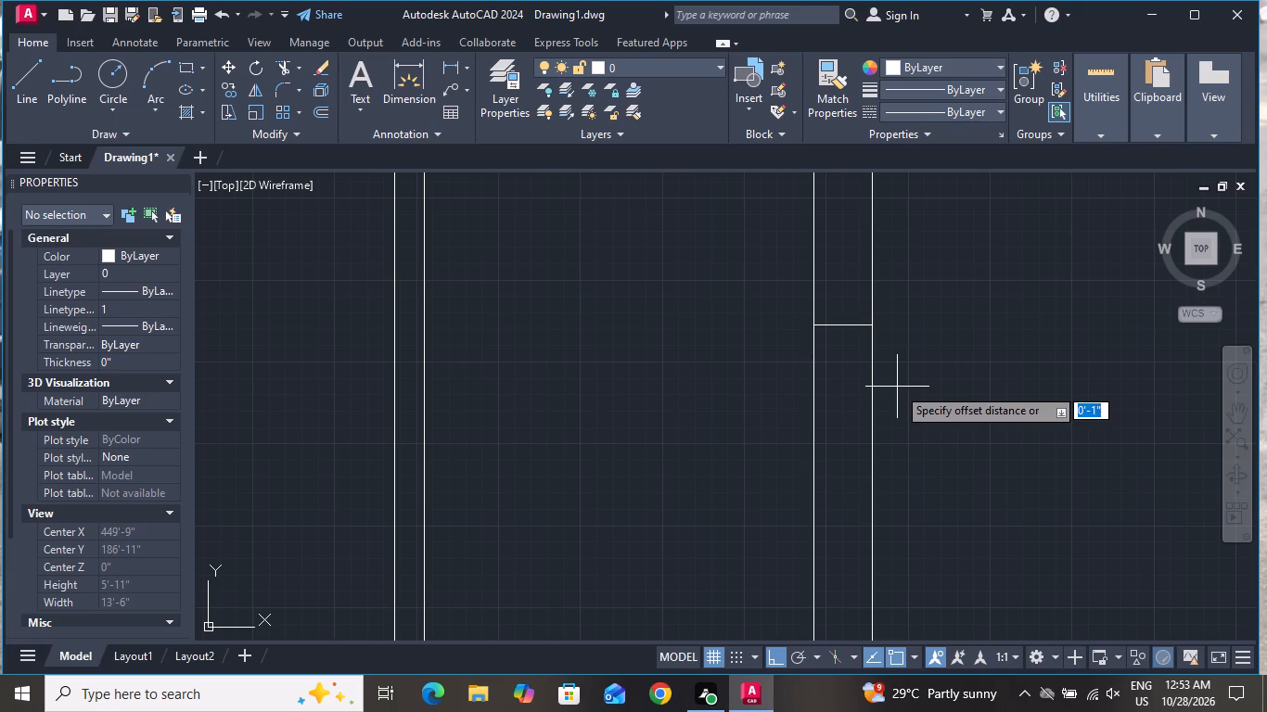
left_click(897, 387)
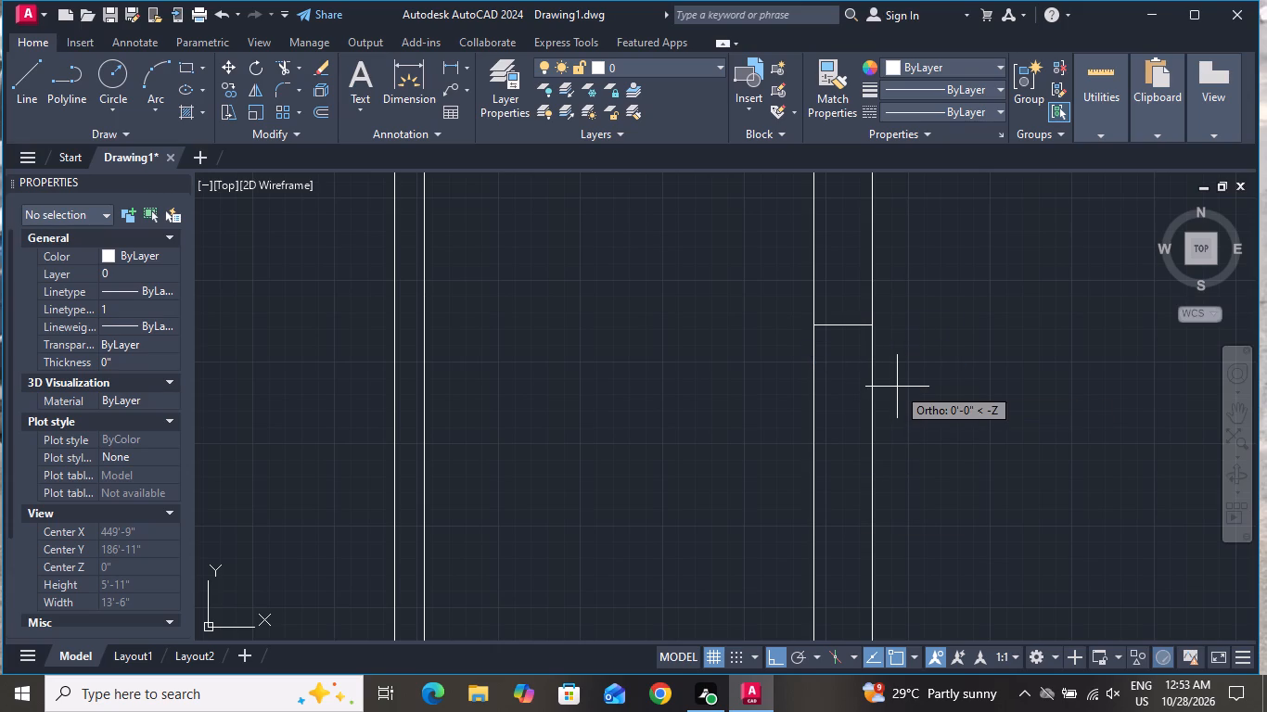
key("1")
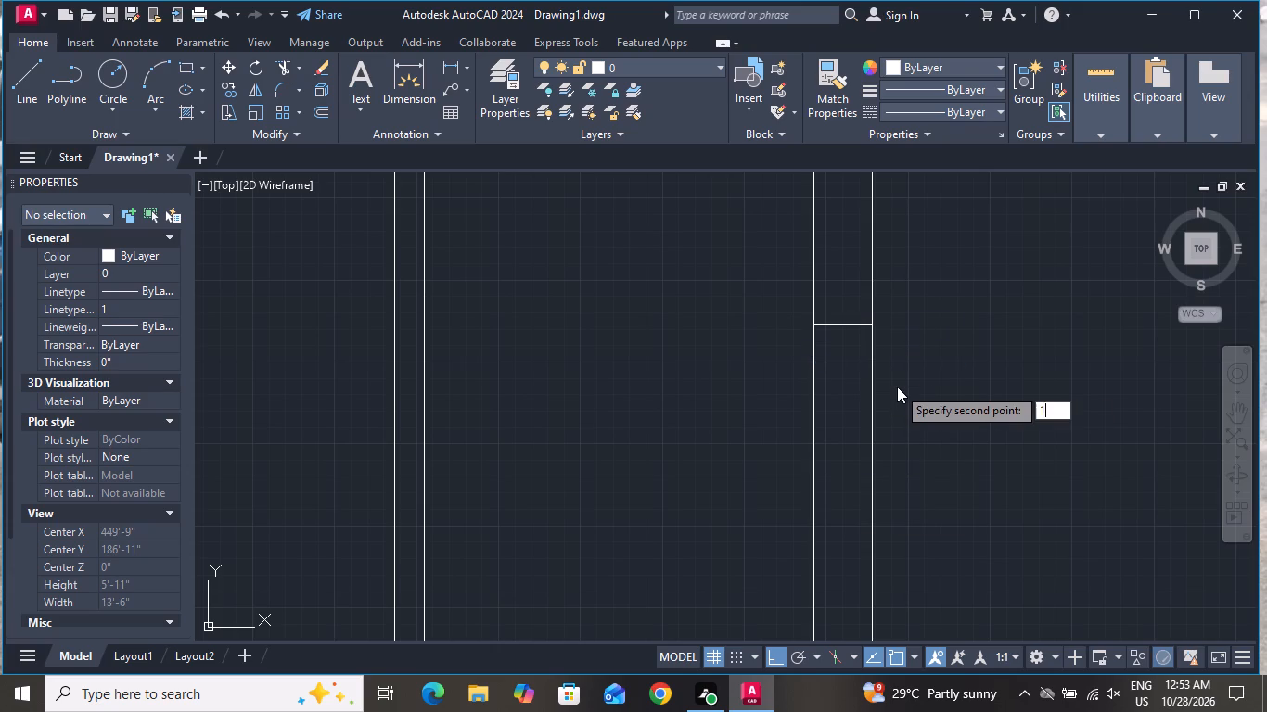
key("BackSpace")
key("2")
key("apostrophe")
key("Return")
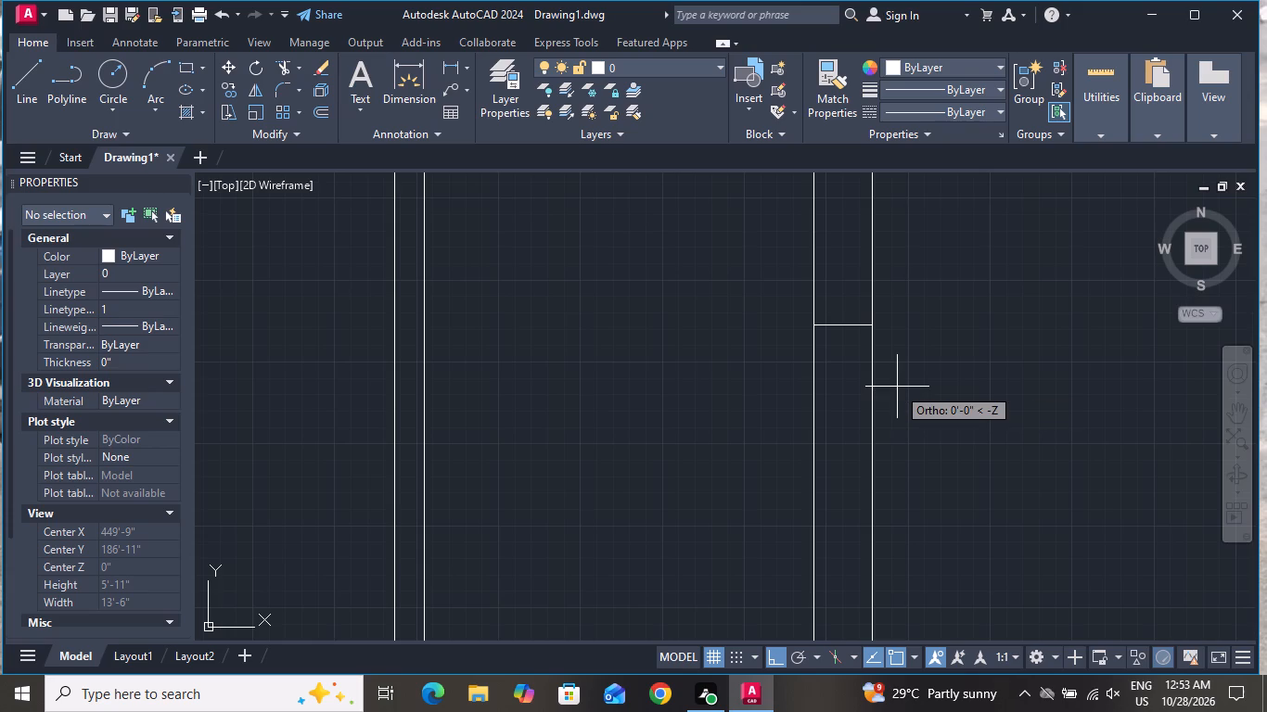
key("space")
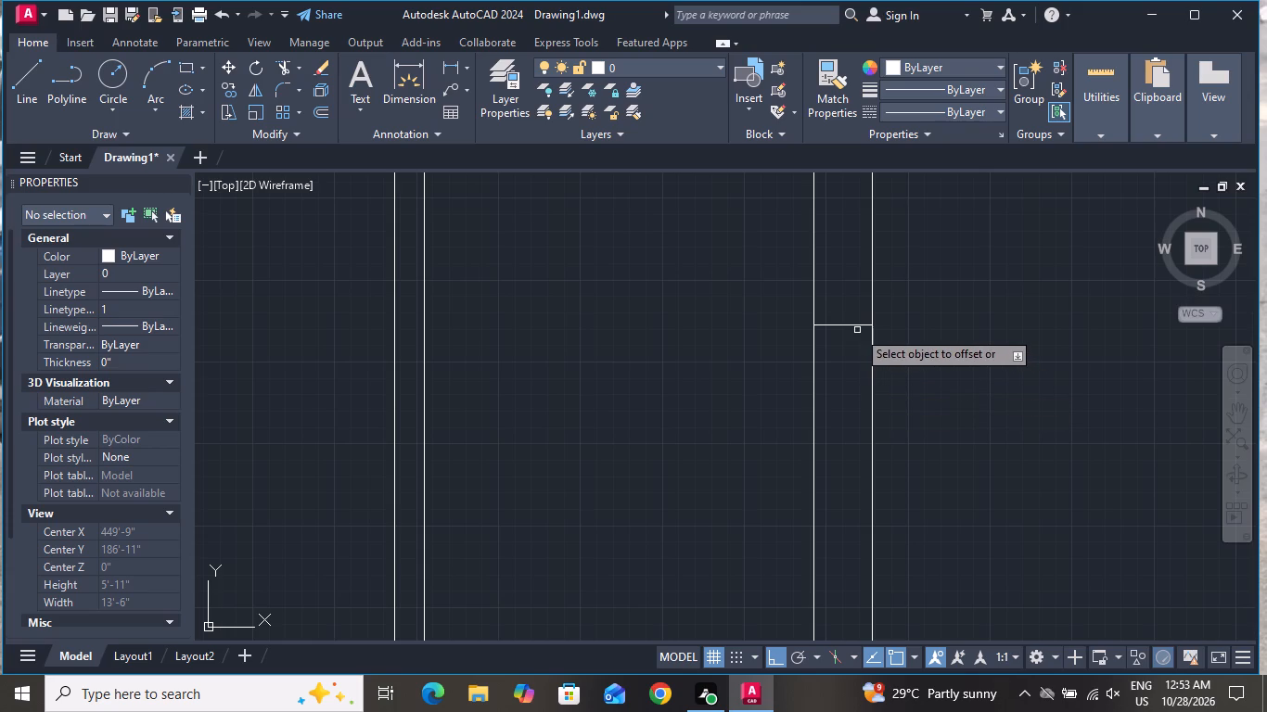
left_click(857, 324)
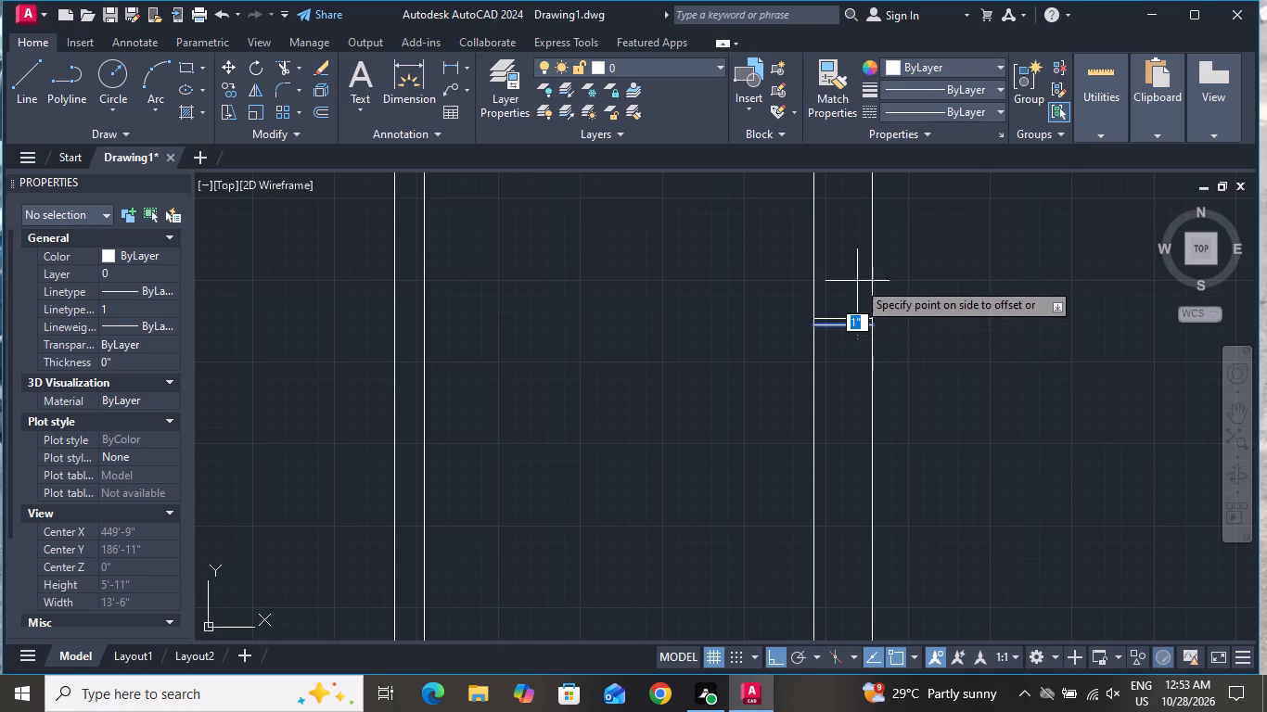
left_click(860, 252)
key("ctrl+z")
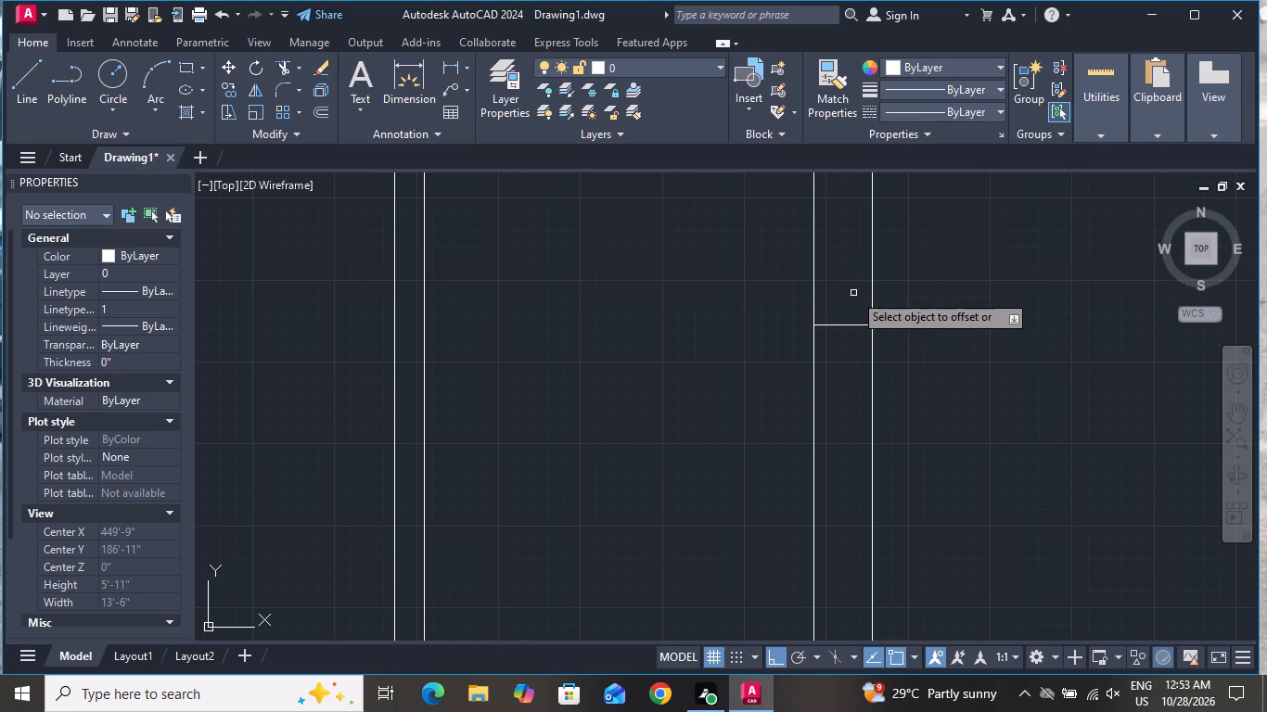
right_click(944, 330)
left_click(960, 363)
Offset the short line across the small room's west wall by 2' to the north and to the south.
type("O")
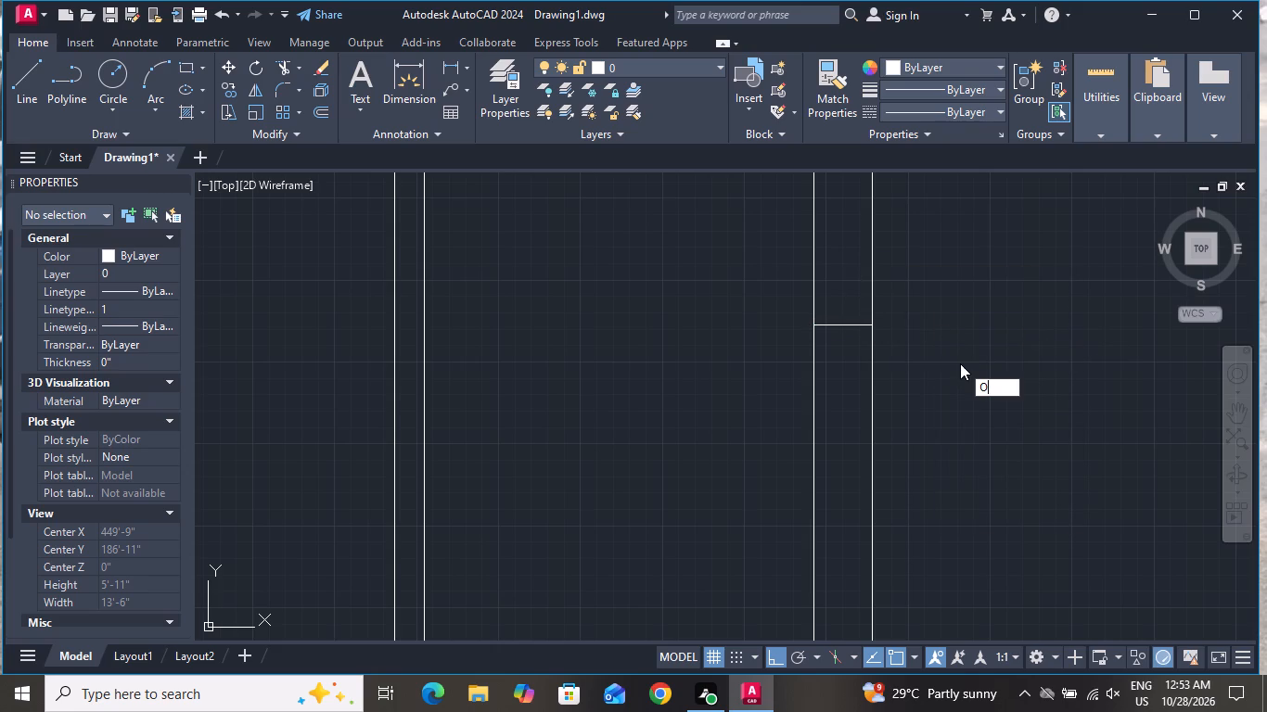
key("space")
key("2")
key("apostrophe")
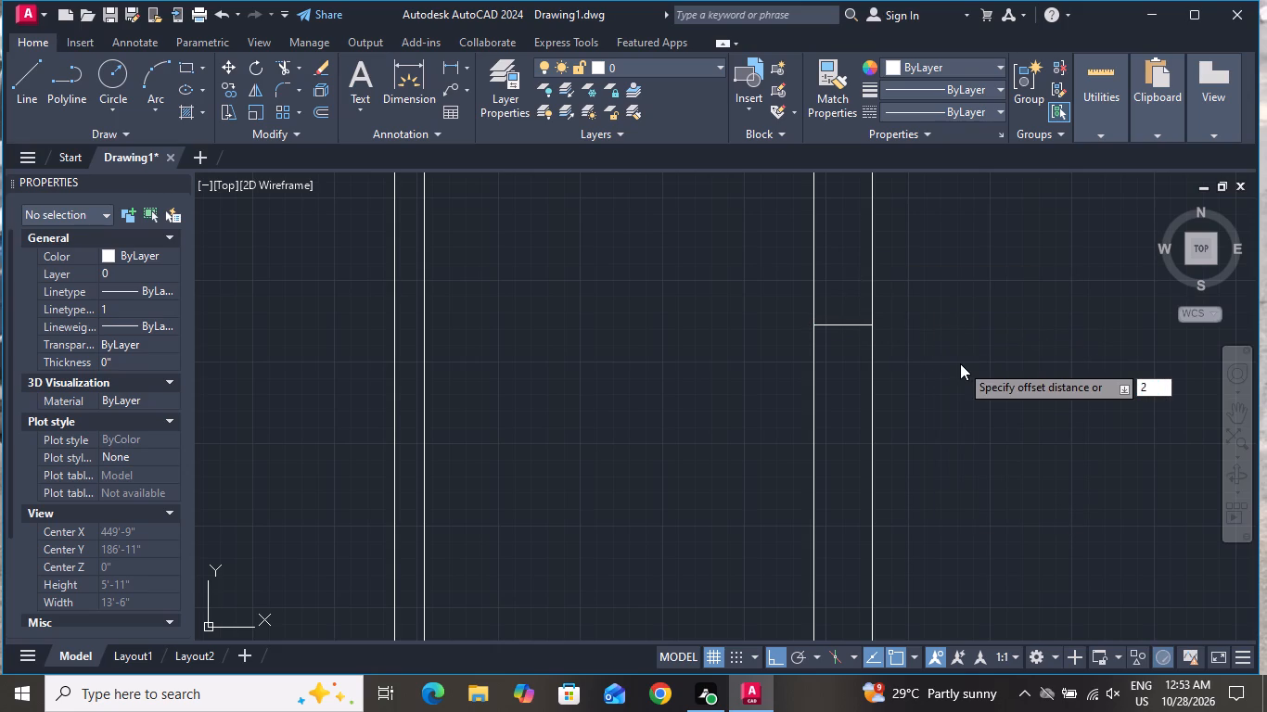
key("Return")
scroll(961, 382, "down", 2)
left_click(911, 350)
left_click(909, 296)
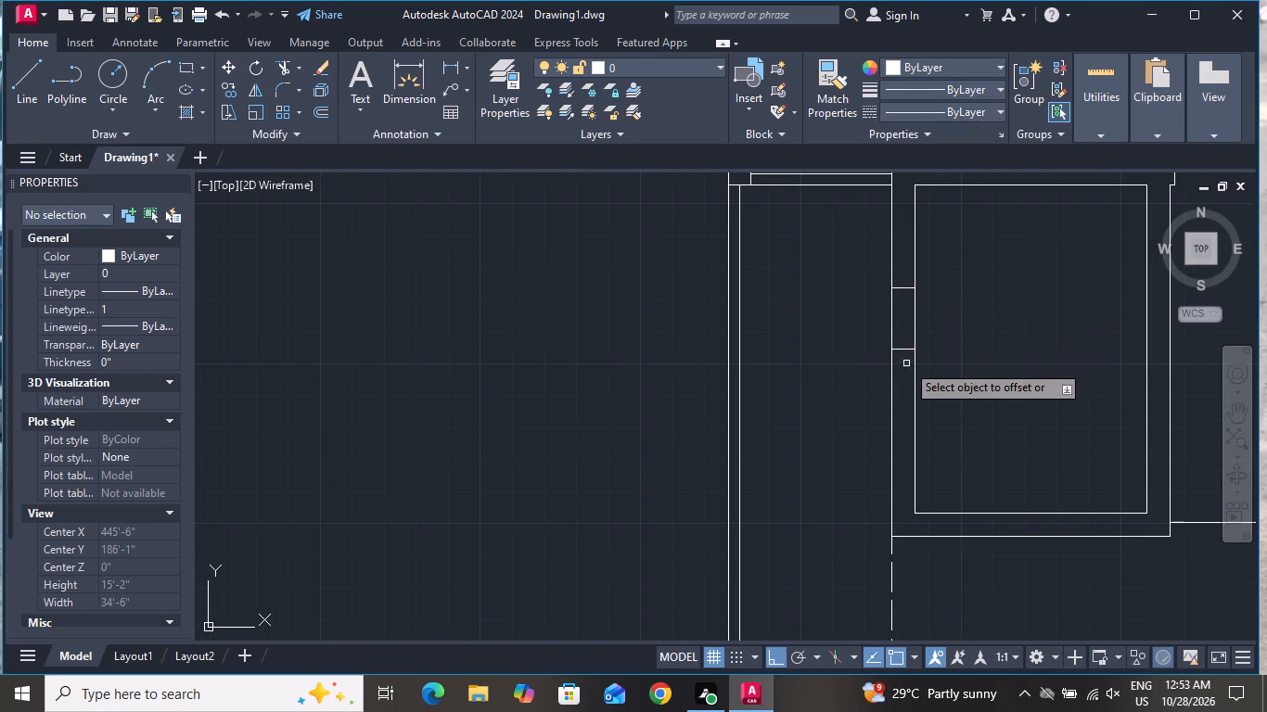
left_click(908, 349)
left_click(888, 434)
right_click(950, 304)
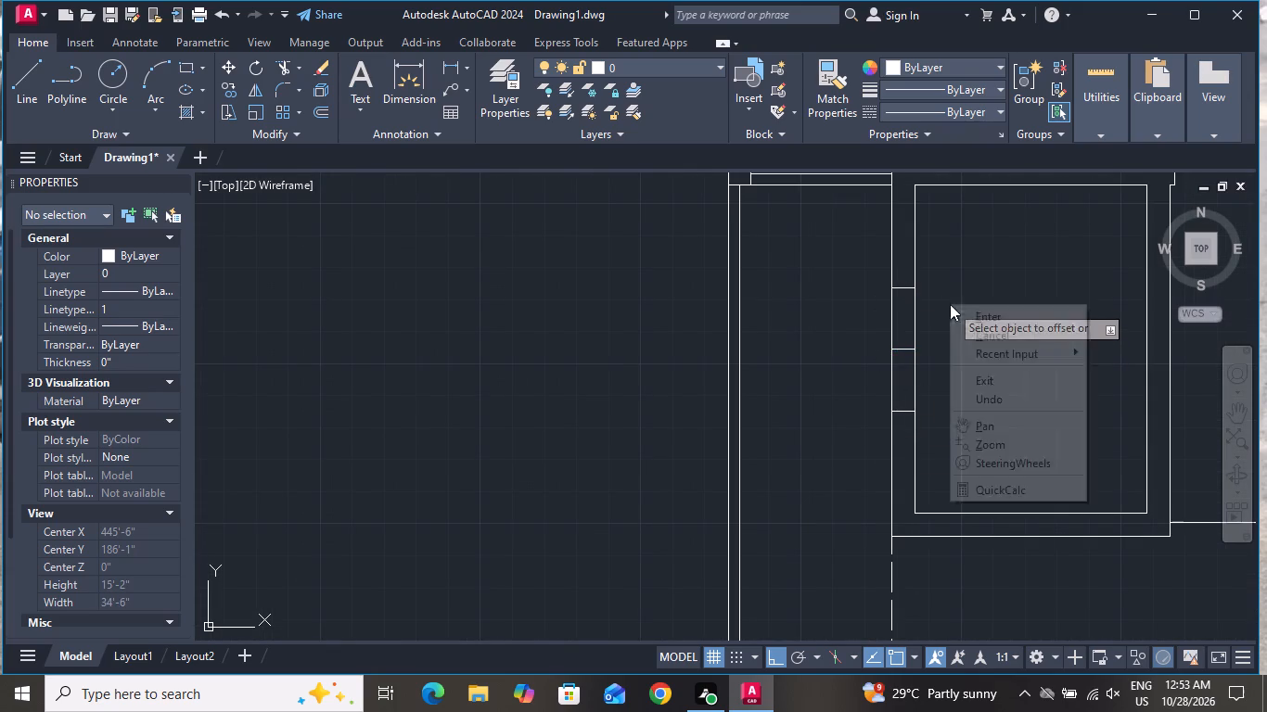
left_click(964, 340)
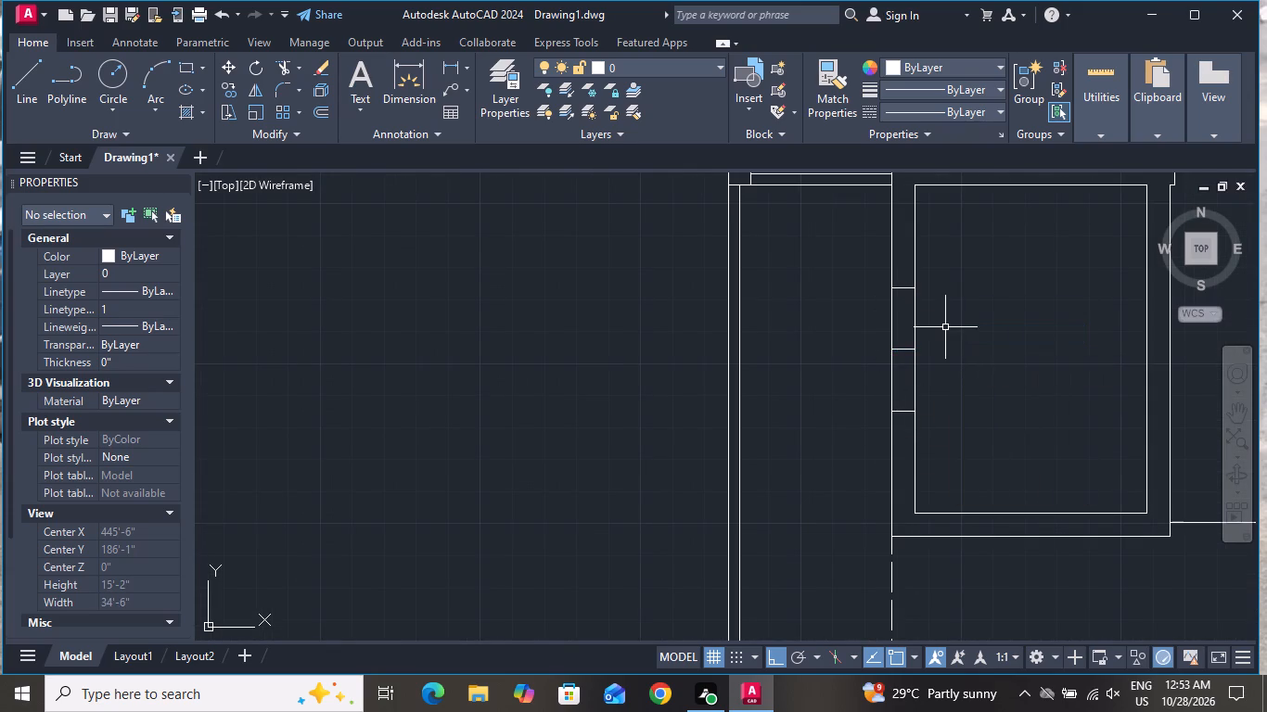
Offset the outer two short lines across the small room's west wall 2" outward, one north and one south.
type("O 2")
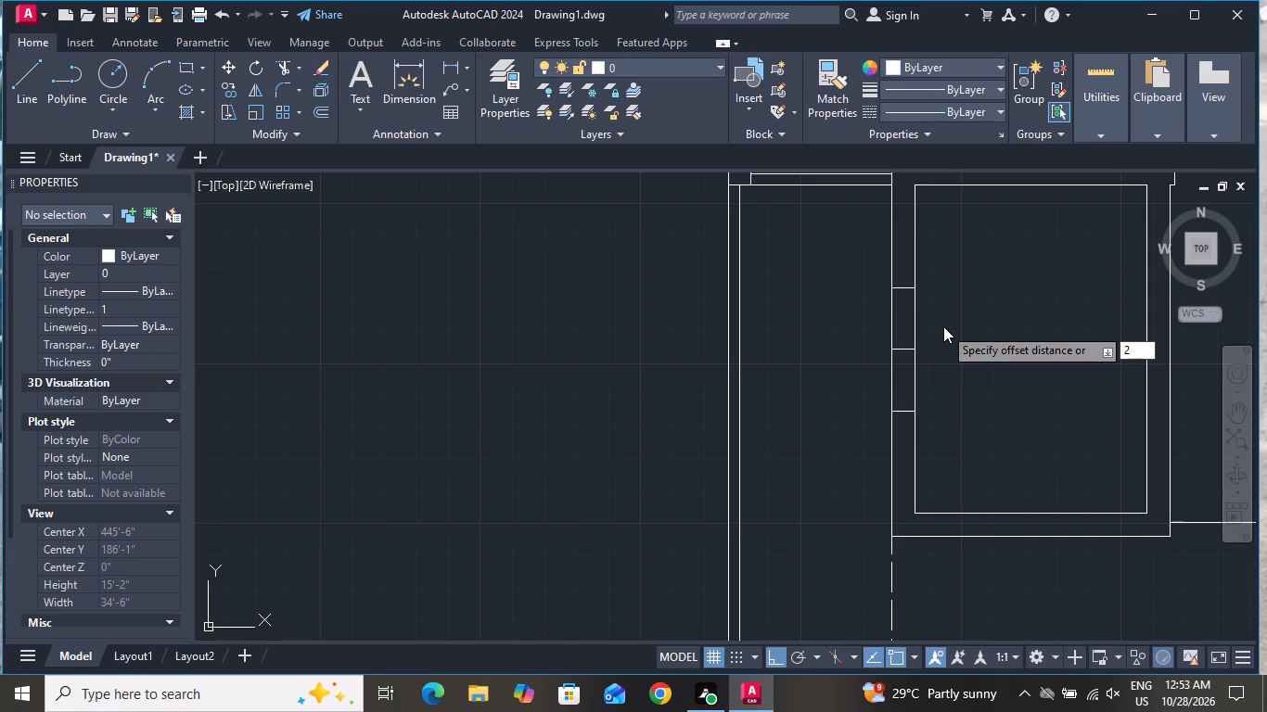
key("shift+quotedbl")
key("Return")
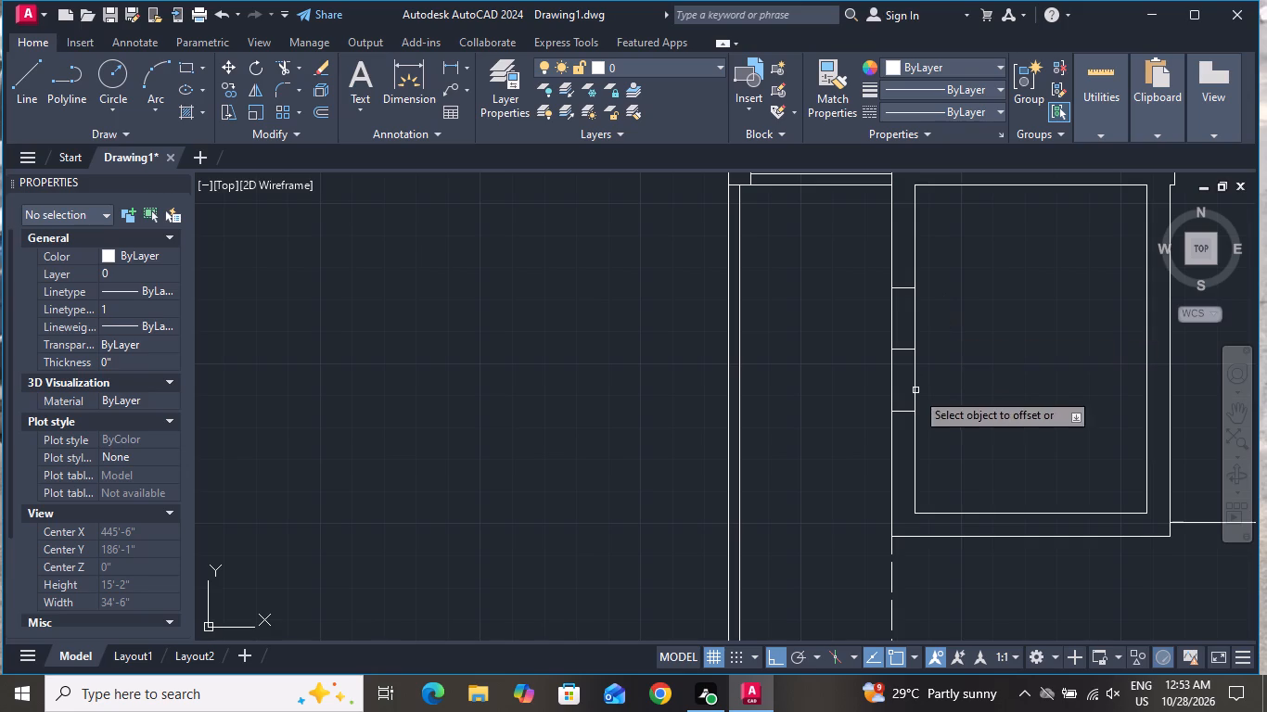
scroll(924, 471, "up", 1)
scroll(912, 208, "down", 2)
scroll(901, 192, "up", 2)
left_click(902, 201)
left_click(910, 190)
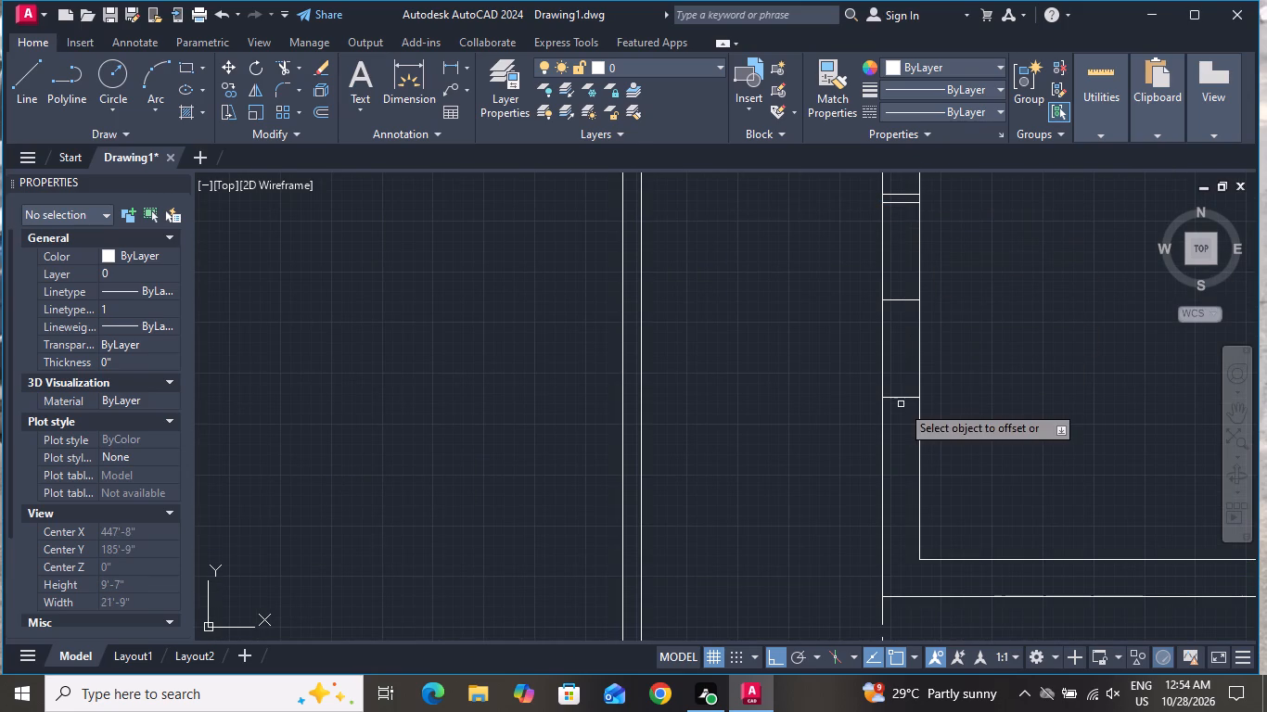
left_click(903, 396)
left_click(906, 438)
right_click(963, 337)
left_click(986, 372)
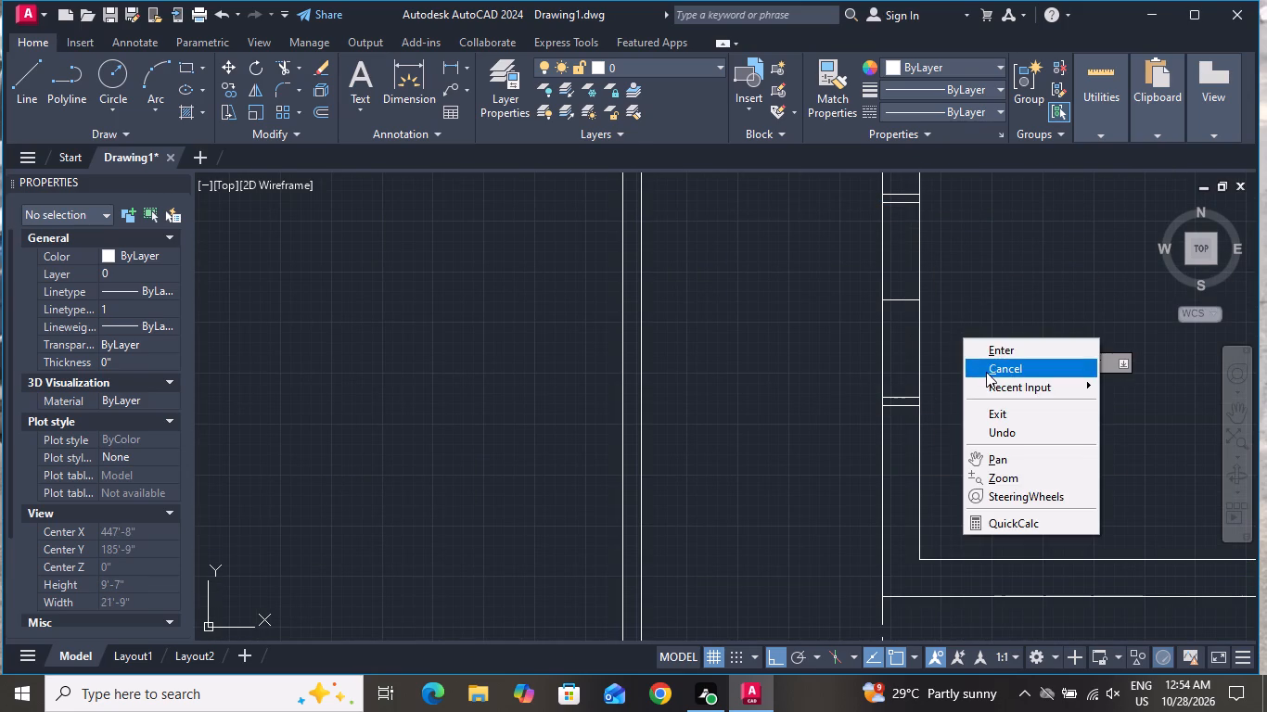
Draw a 4' vertical centre line in the west wall opening between the midpoints of the two inner jamb lines.
left_click(19, 76)
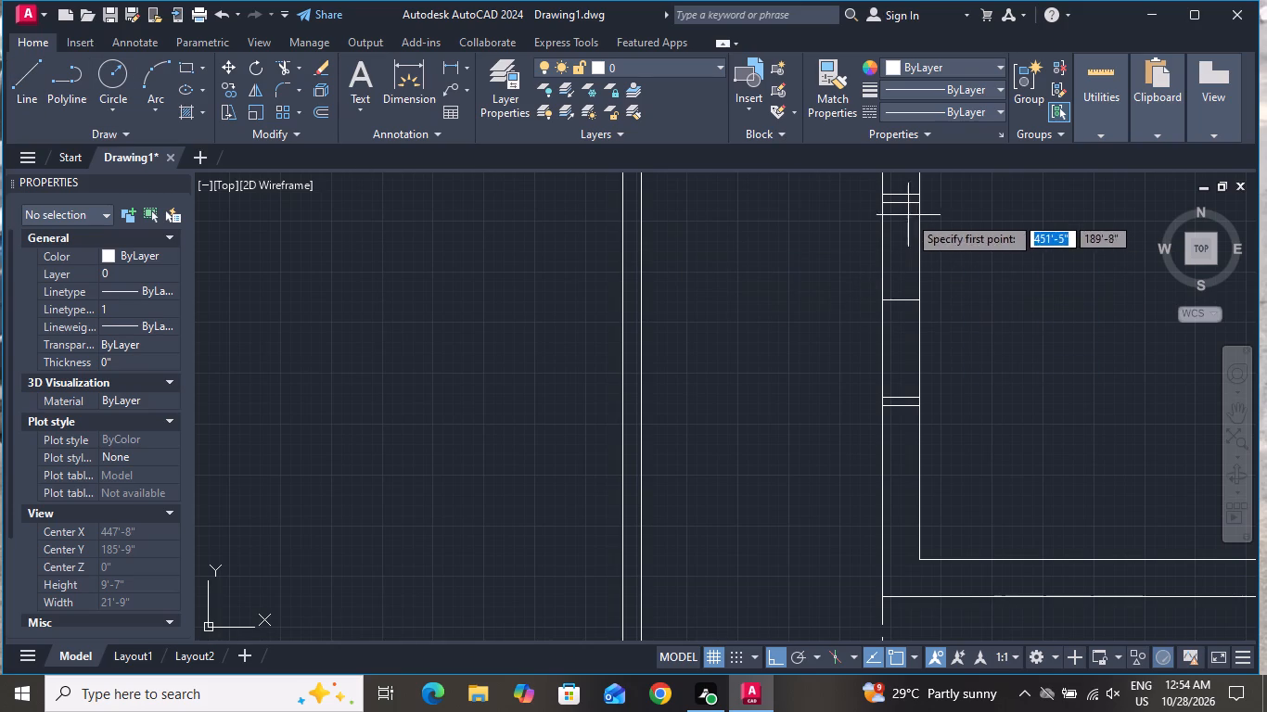
left_click(905, 203)
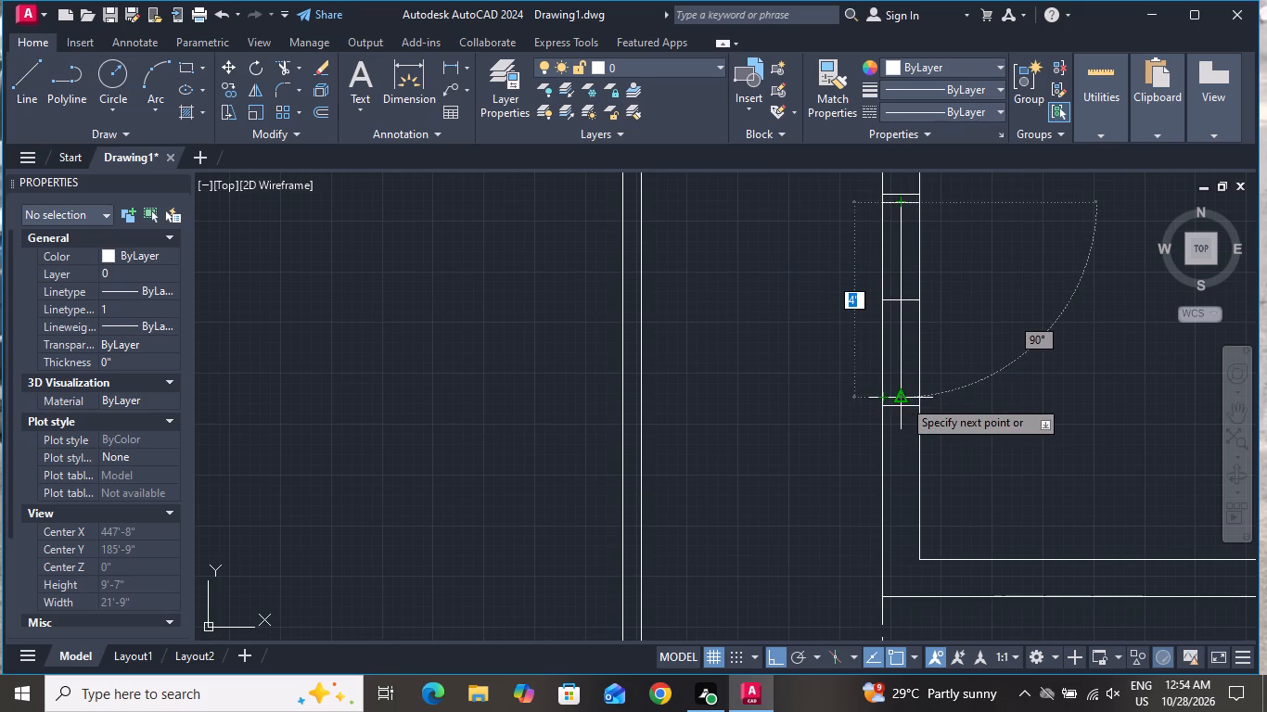
left_click(902, 399)
right_click(903, 399)
left_click(954, 426)
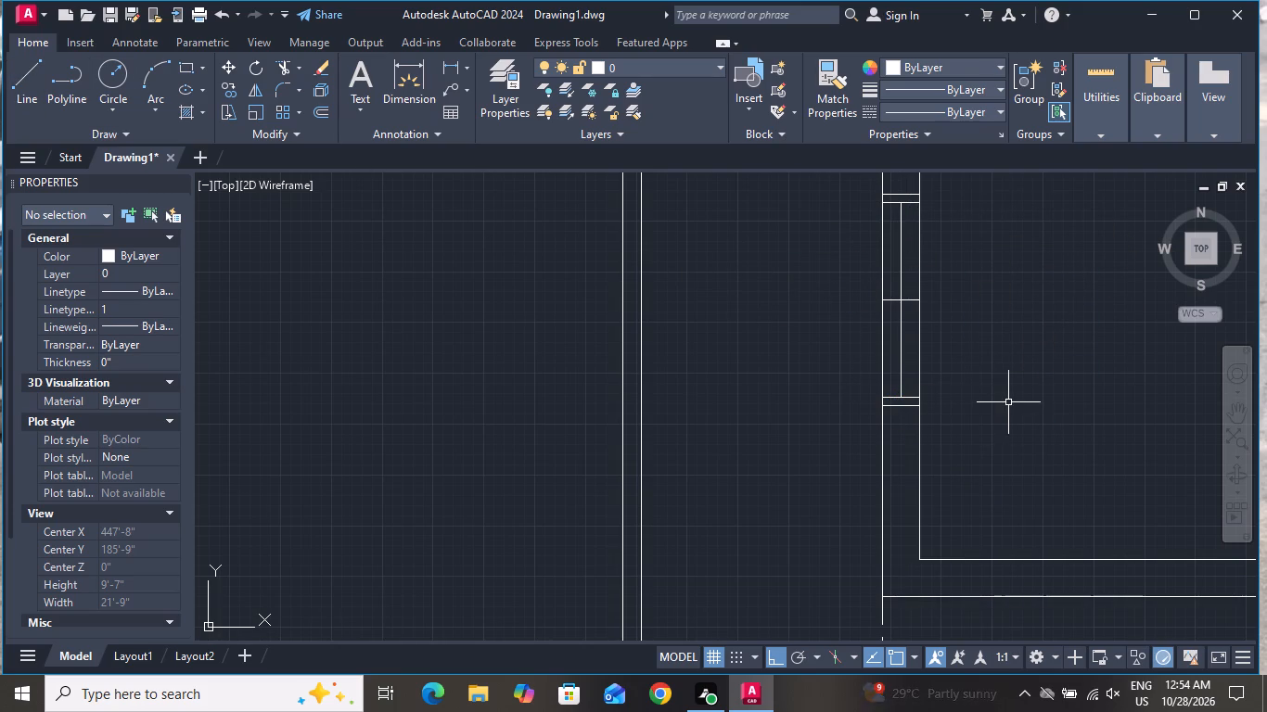
Offset the vertical centre line of the west wall window by 1" to the east and to the west.
type("O 1\"")
key("Return")
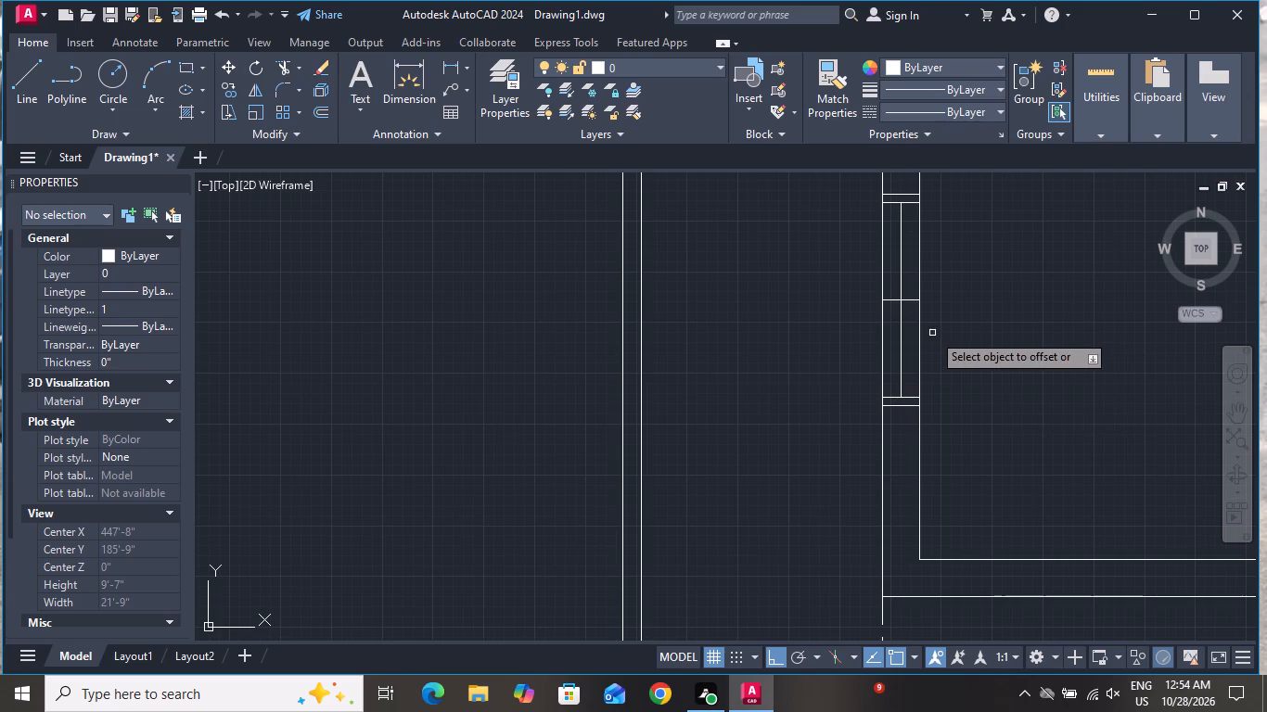
left_click(904, 322)
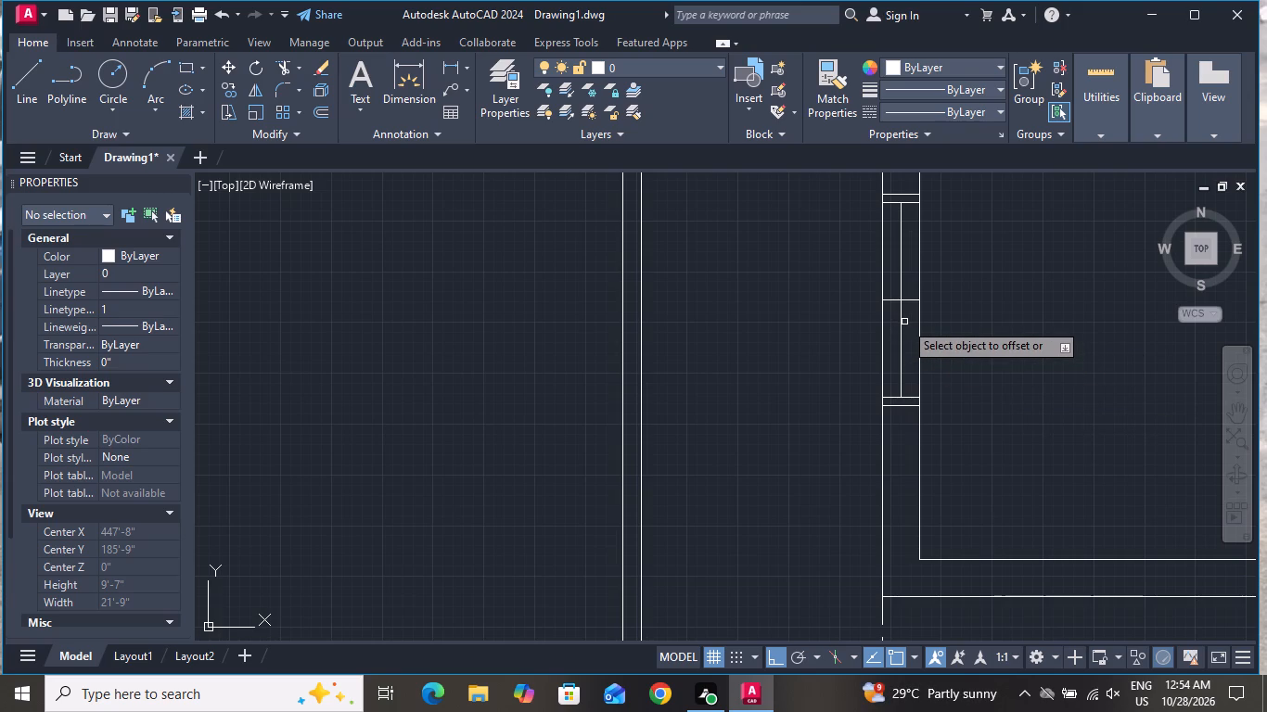
left_click(904, 322)
left_click(900, 327)
left_click(928, 327)
scroll(906, 346, "up", 3)
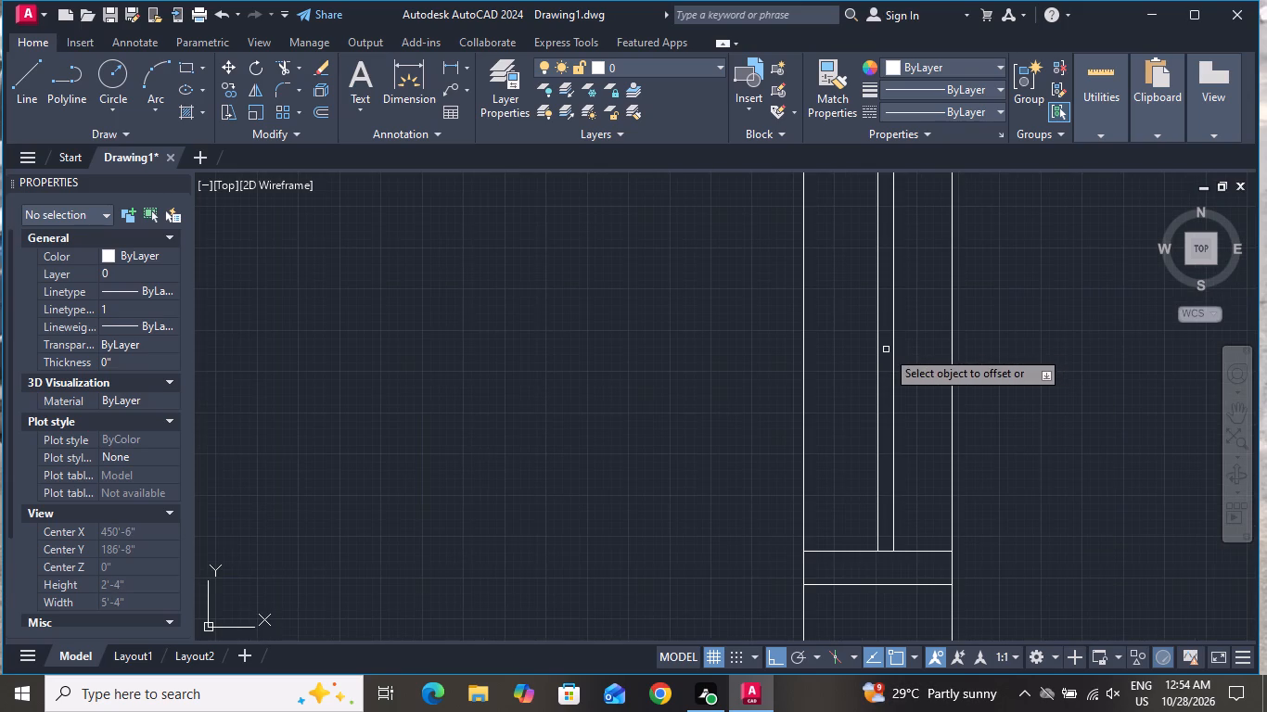
left_click(875, 351)
left_click(832, 357)
right_click_drag(851, 359, 846, 371)
left_click(897, 398)
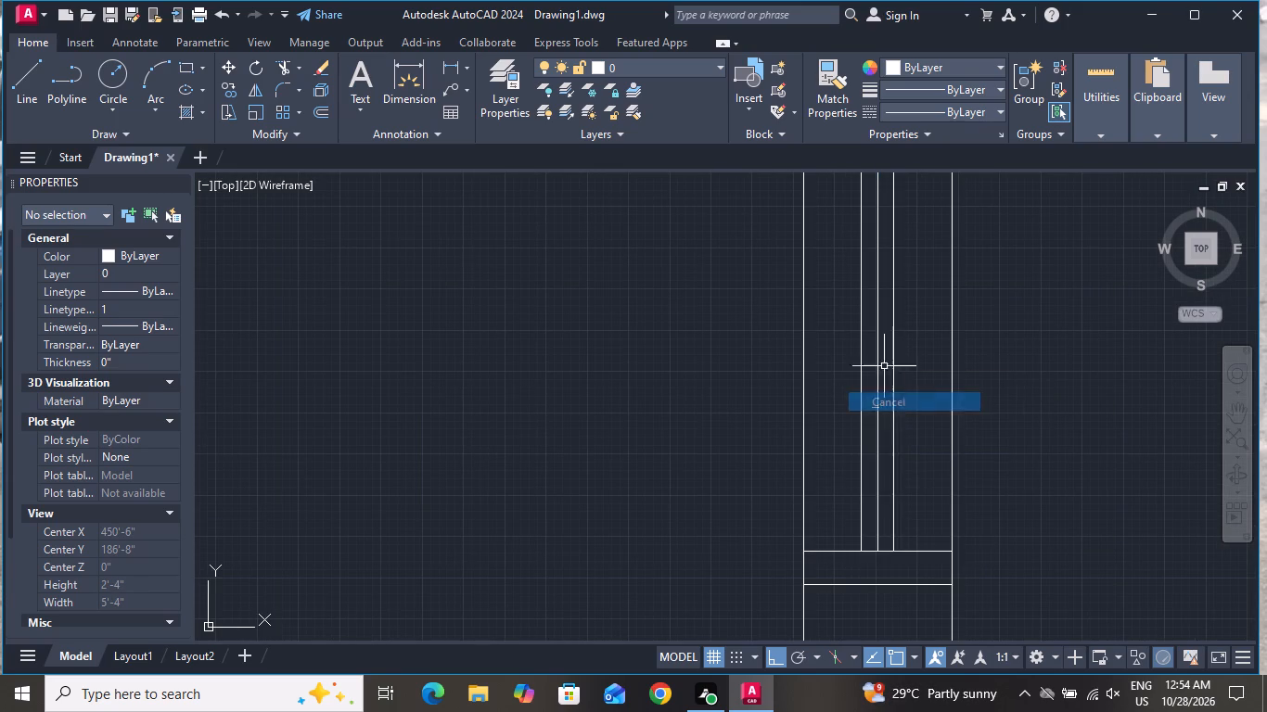
Delete the window's original vertical centre line and the short horizontal line crossing its middle.
scroll(859, 281, "down", 2)
scroll(876, 244, "up", 4)
scroll(812, 313, "down", 2)
scroll(808, 238, "up", 2)
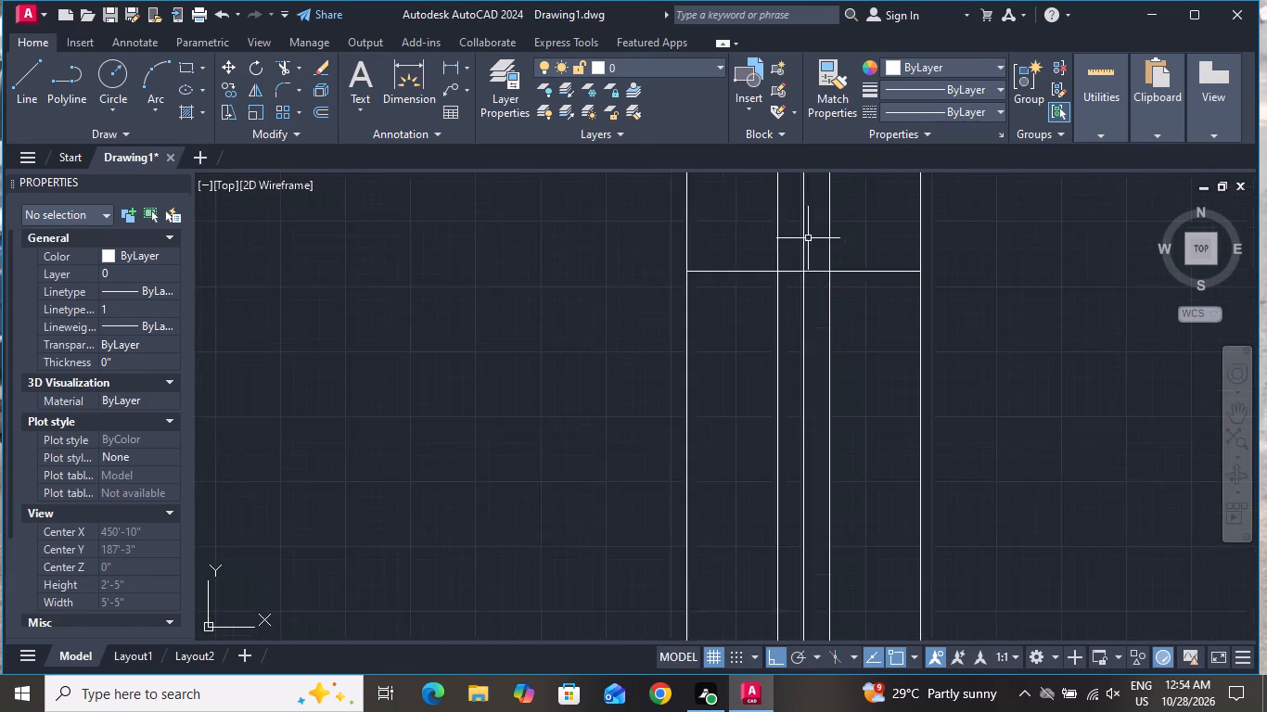
left_click(818, 270)
left_click(774, 314)
key("Delete")
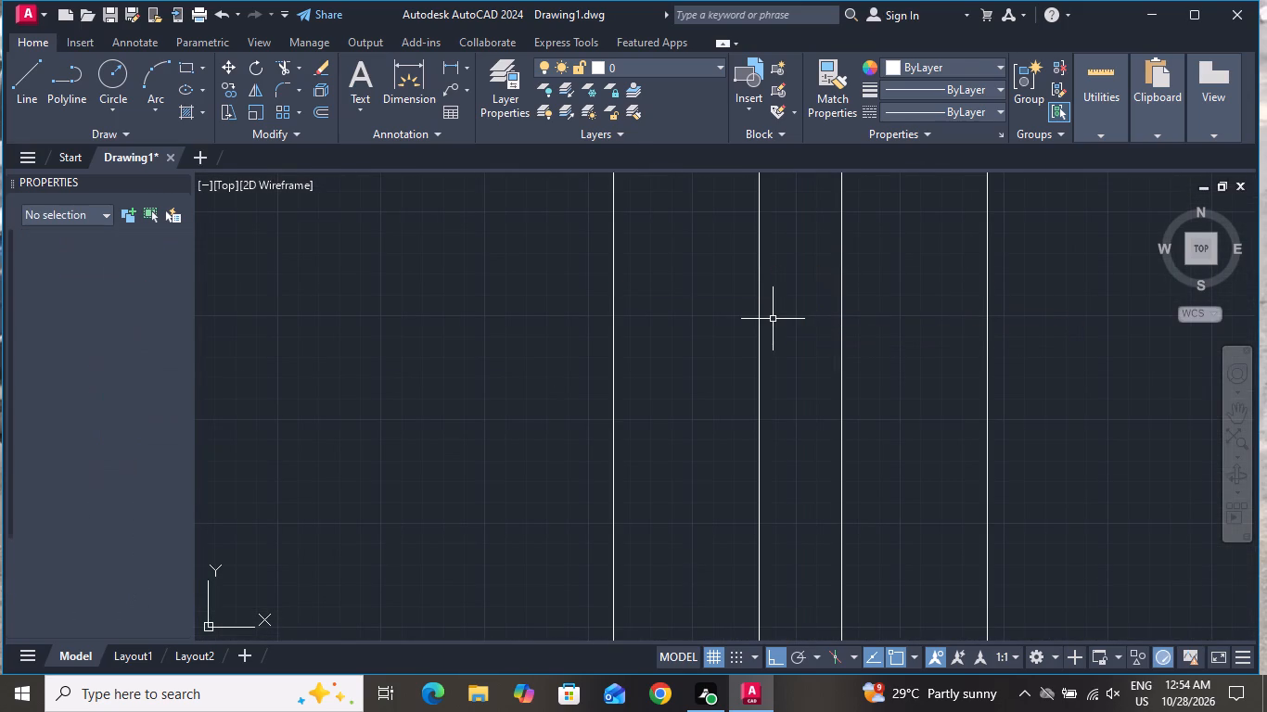
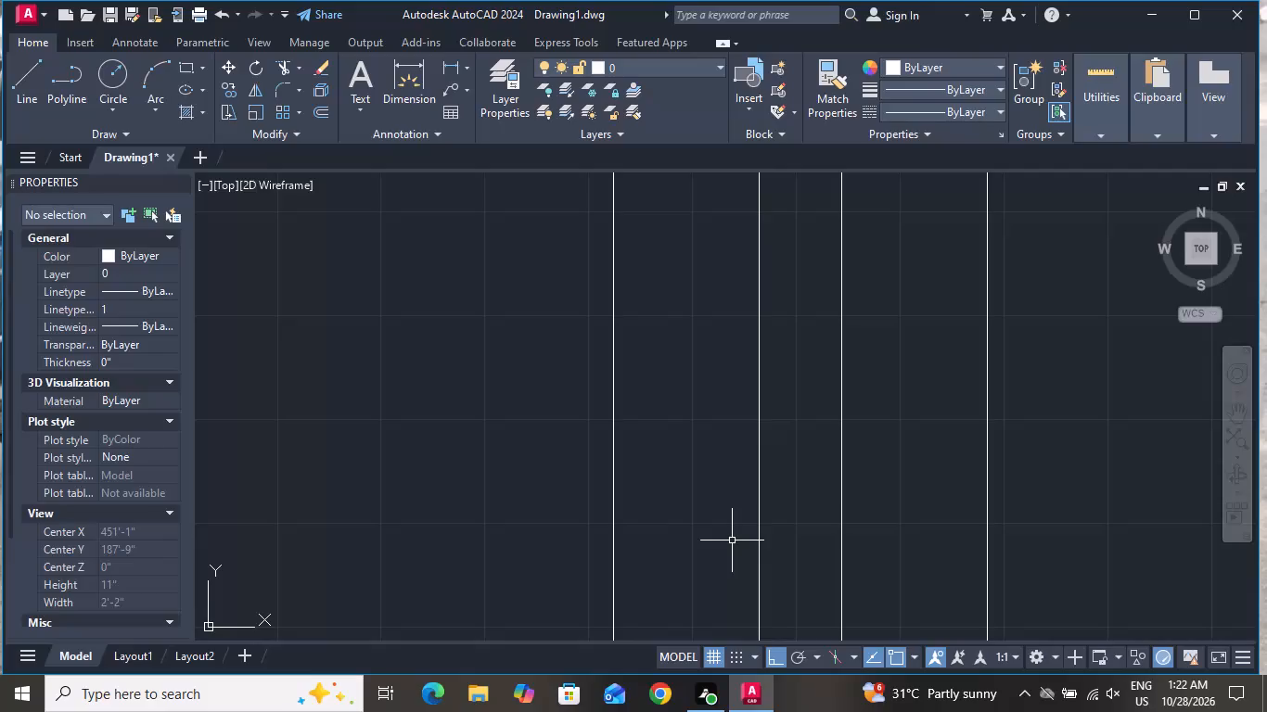
Trim away the two vertical wall lines running through the northeast room.
scroll(743, 541, "down", 6)
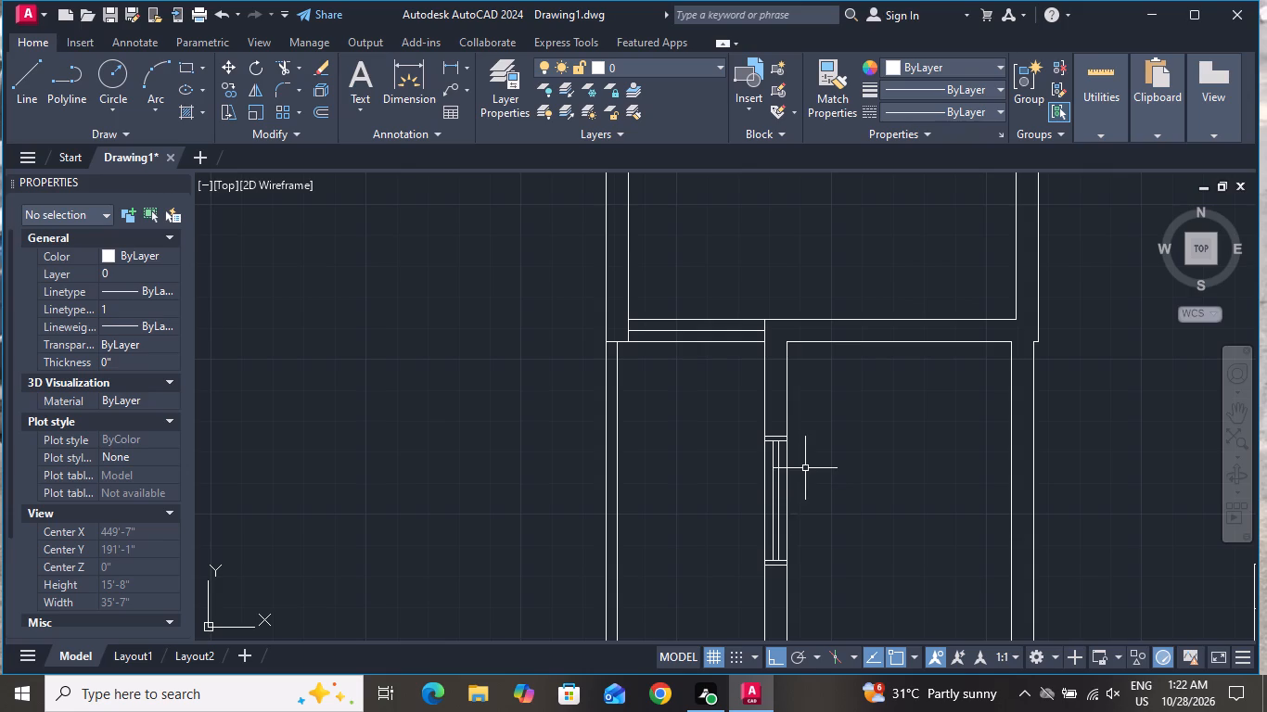
scroll(807, 384, "down", 3)
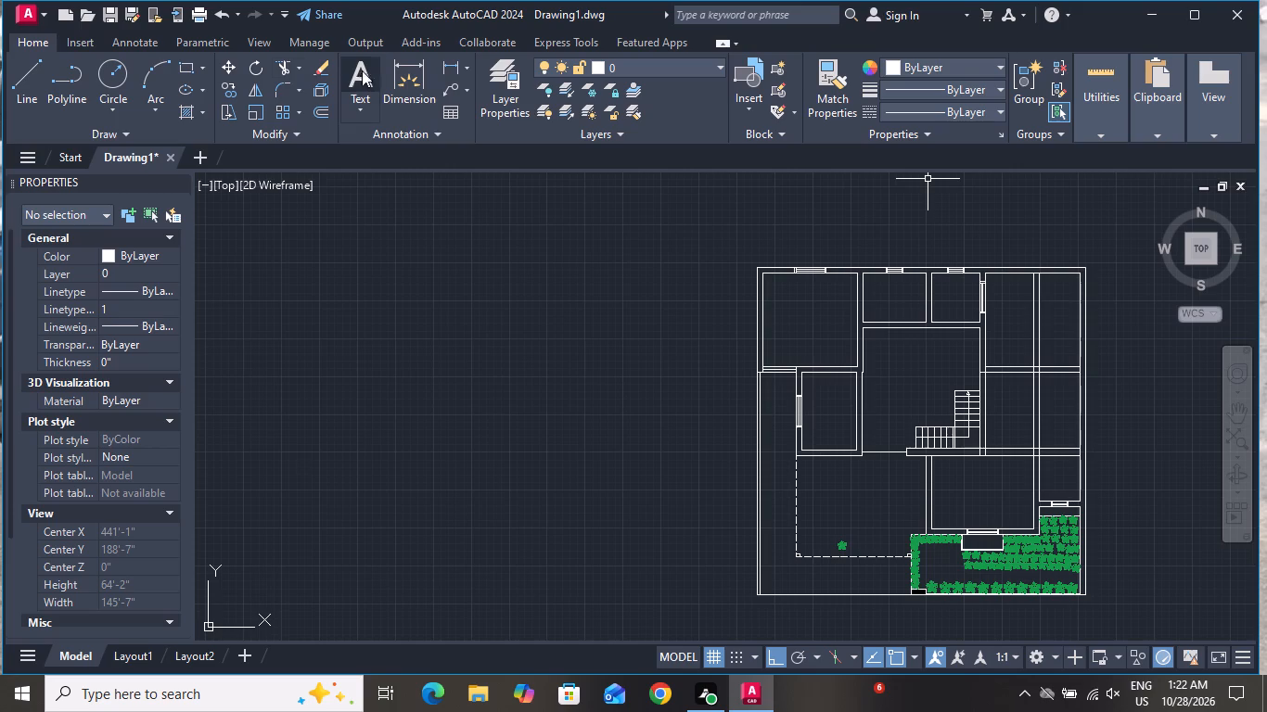
left_click(286, 71)
scroll(1075, 302, "up", 2)
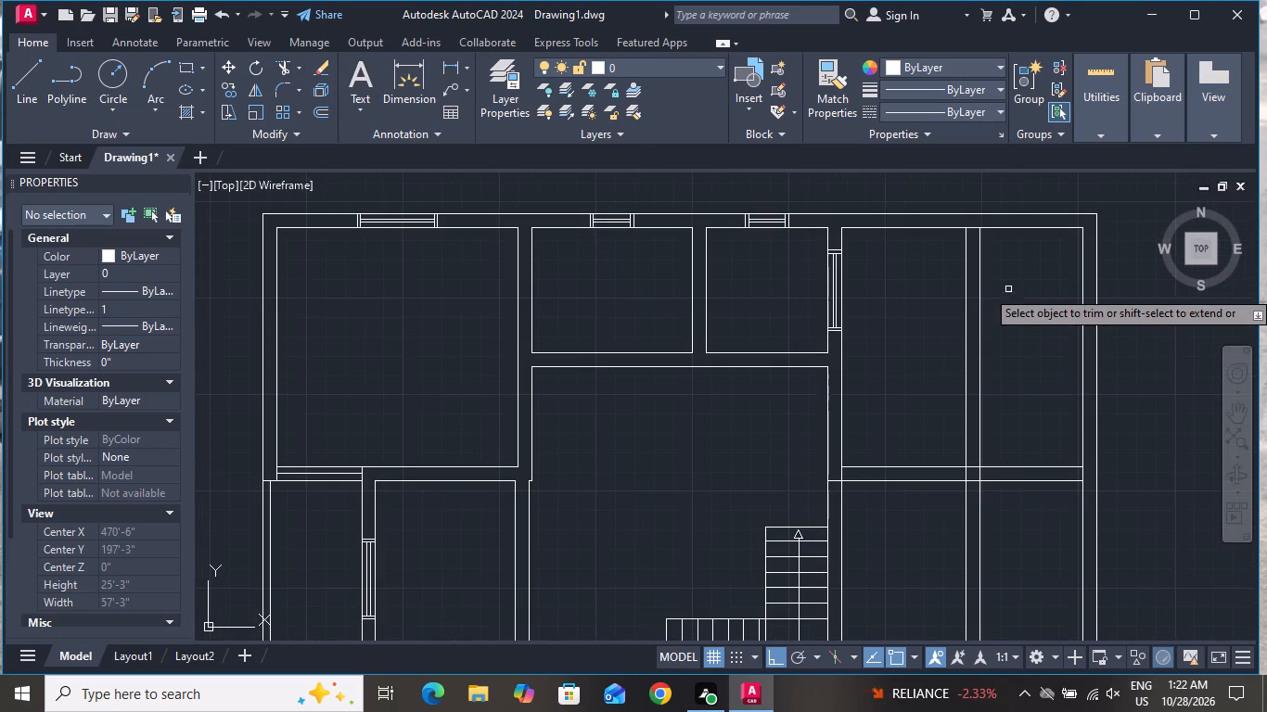
left_click(1008, 289)
left_click(935, 323)
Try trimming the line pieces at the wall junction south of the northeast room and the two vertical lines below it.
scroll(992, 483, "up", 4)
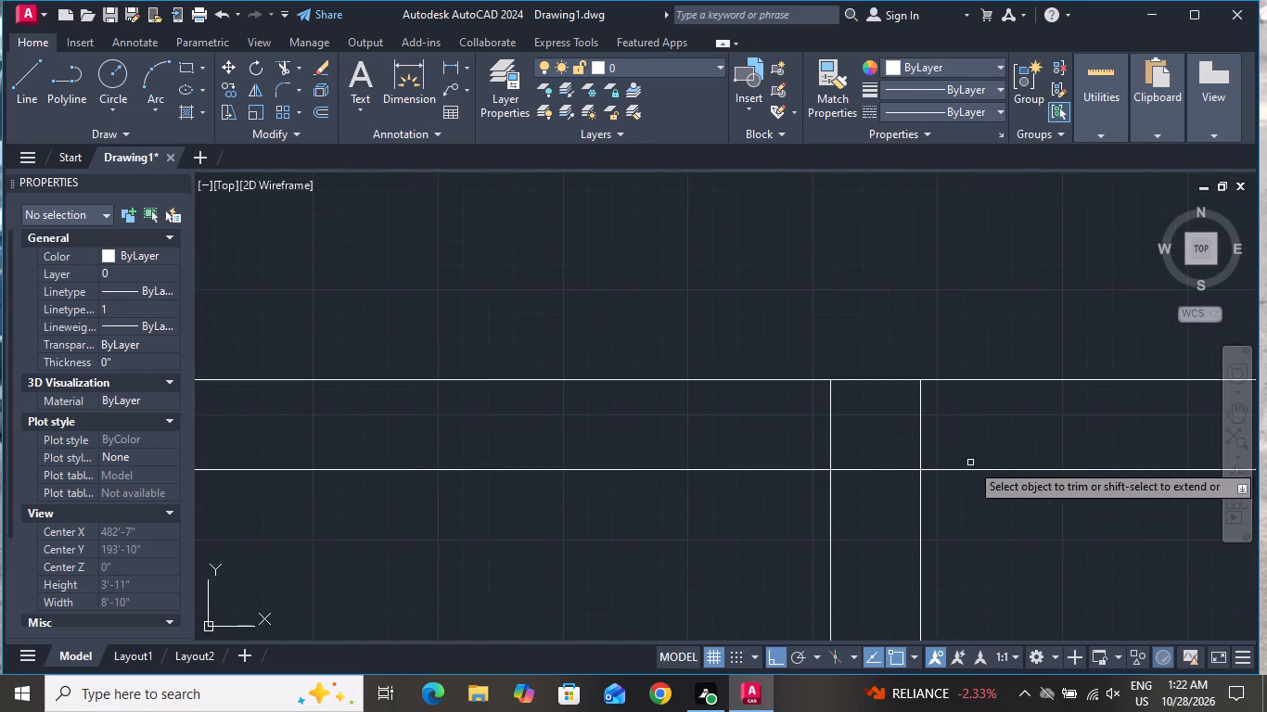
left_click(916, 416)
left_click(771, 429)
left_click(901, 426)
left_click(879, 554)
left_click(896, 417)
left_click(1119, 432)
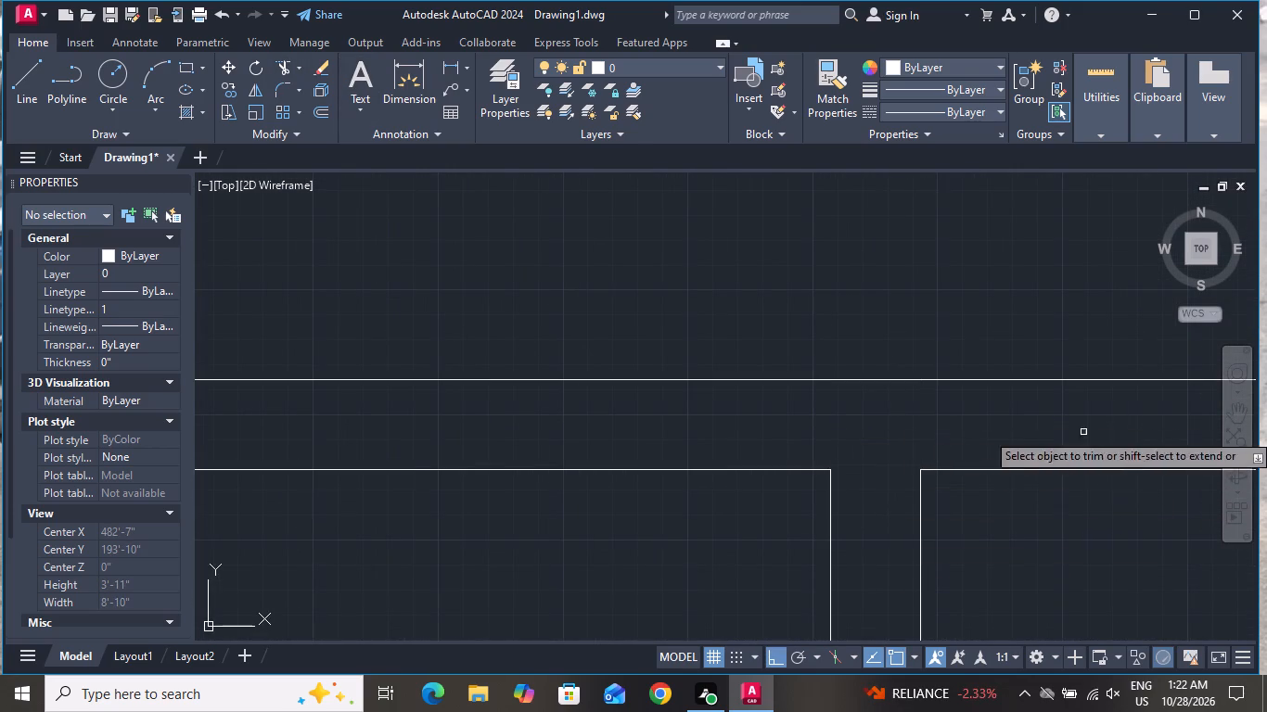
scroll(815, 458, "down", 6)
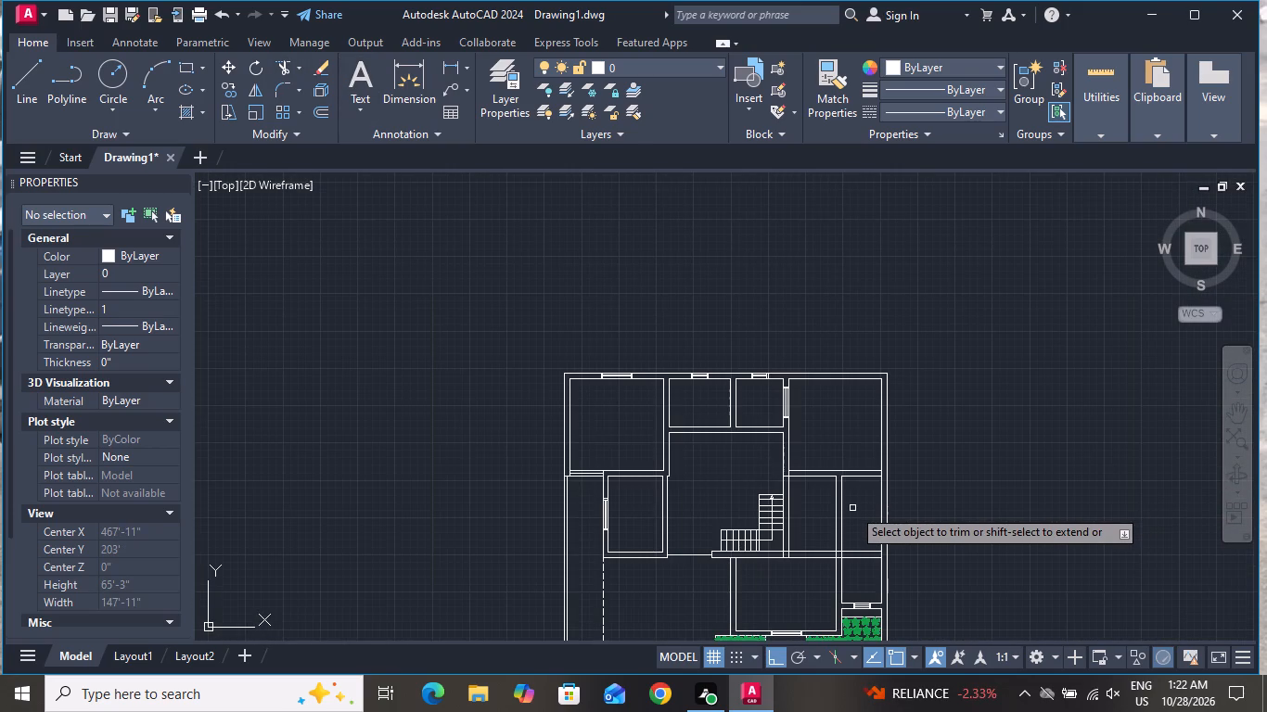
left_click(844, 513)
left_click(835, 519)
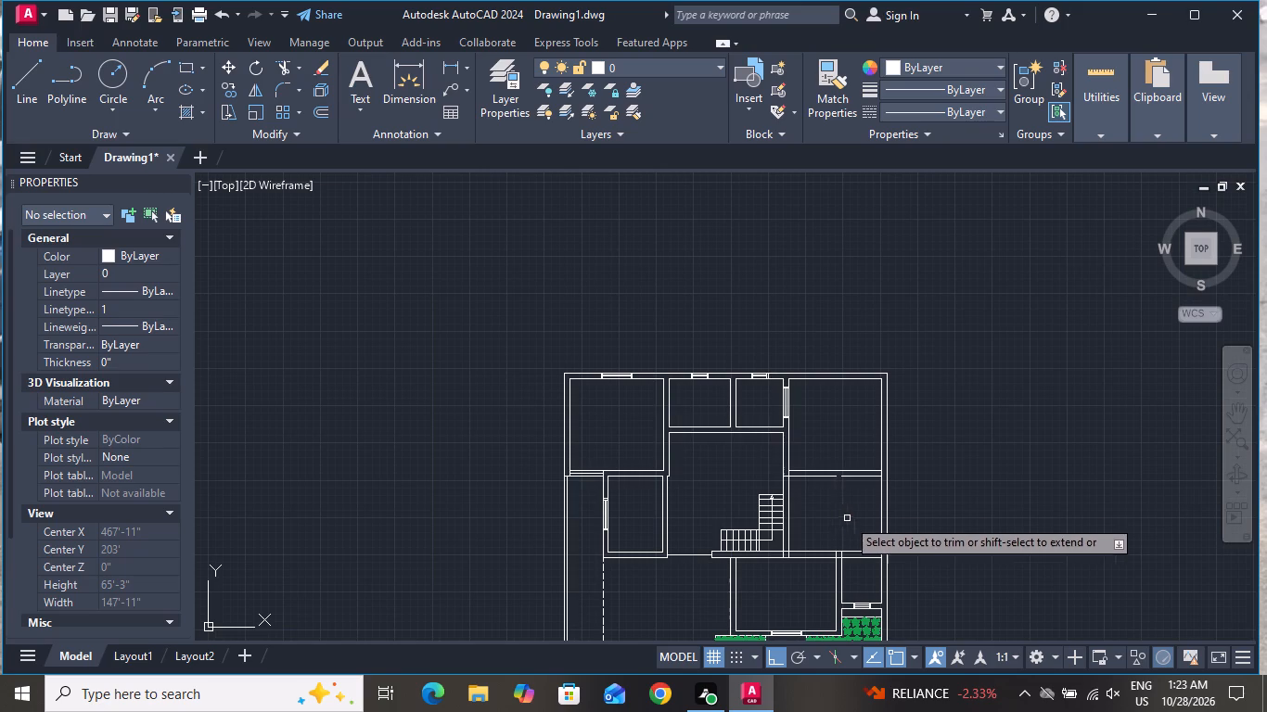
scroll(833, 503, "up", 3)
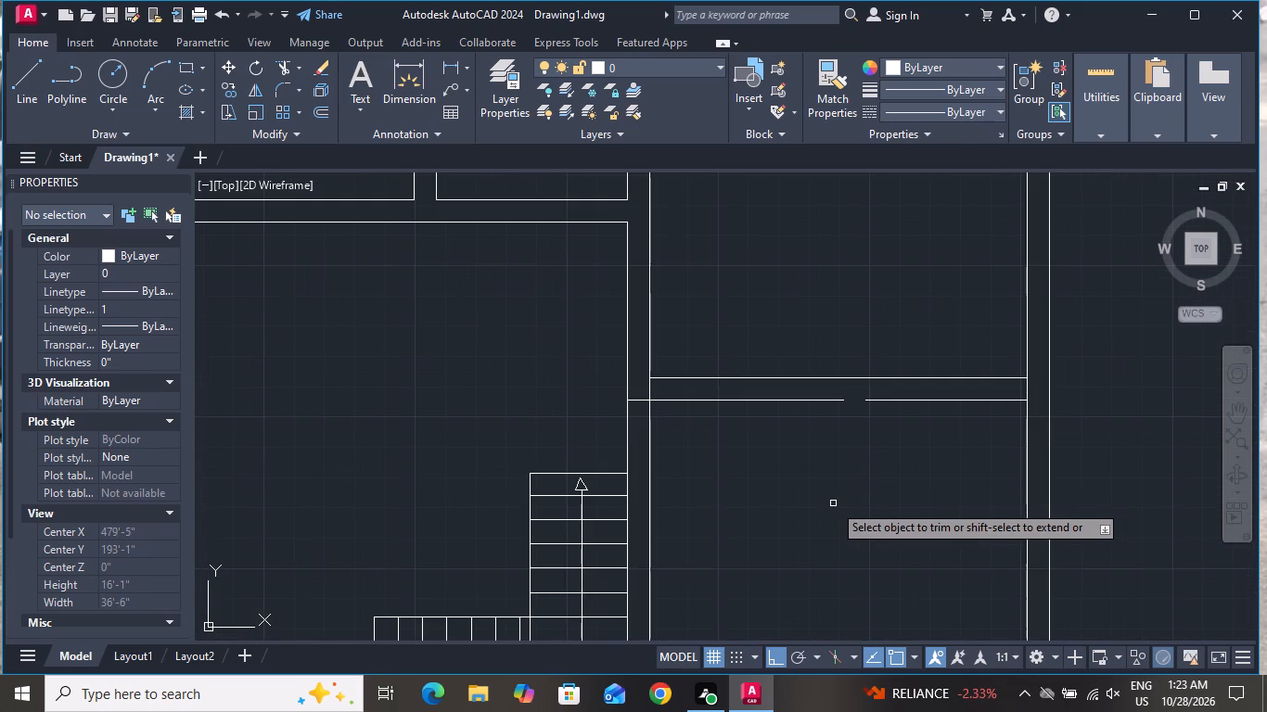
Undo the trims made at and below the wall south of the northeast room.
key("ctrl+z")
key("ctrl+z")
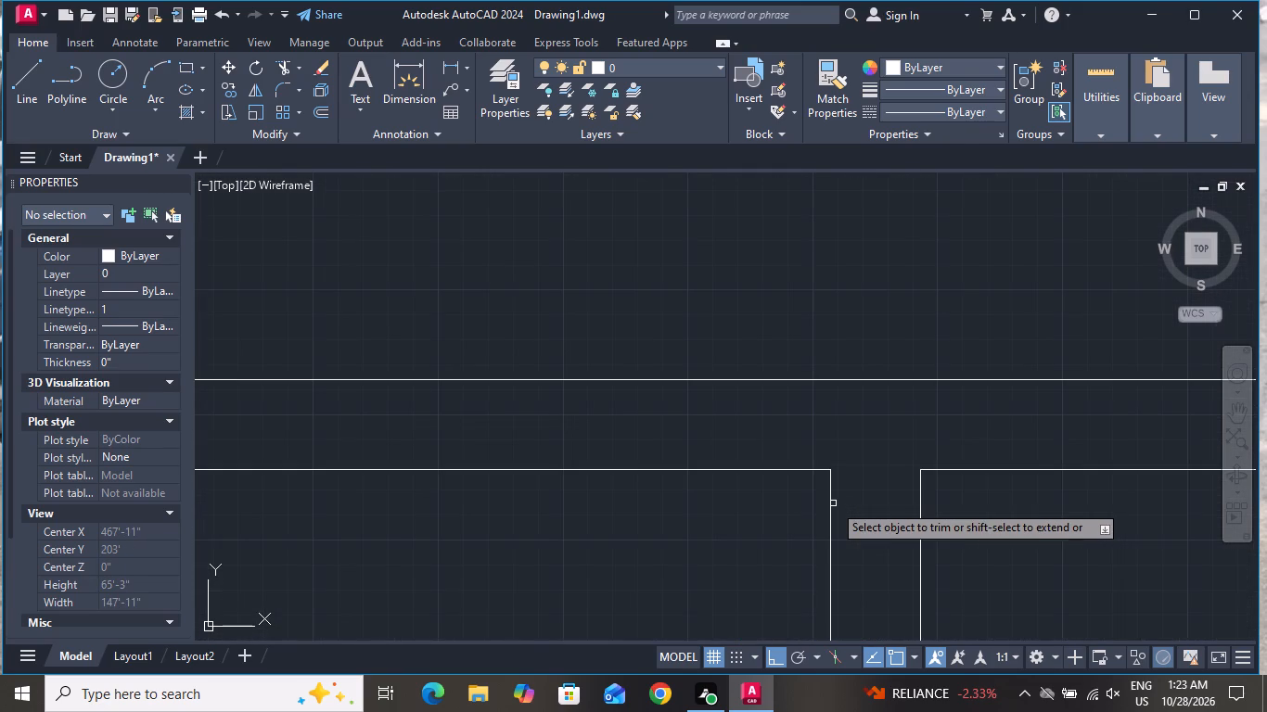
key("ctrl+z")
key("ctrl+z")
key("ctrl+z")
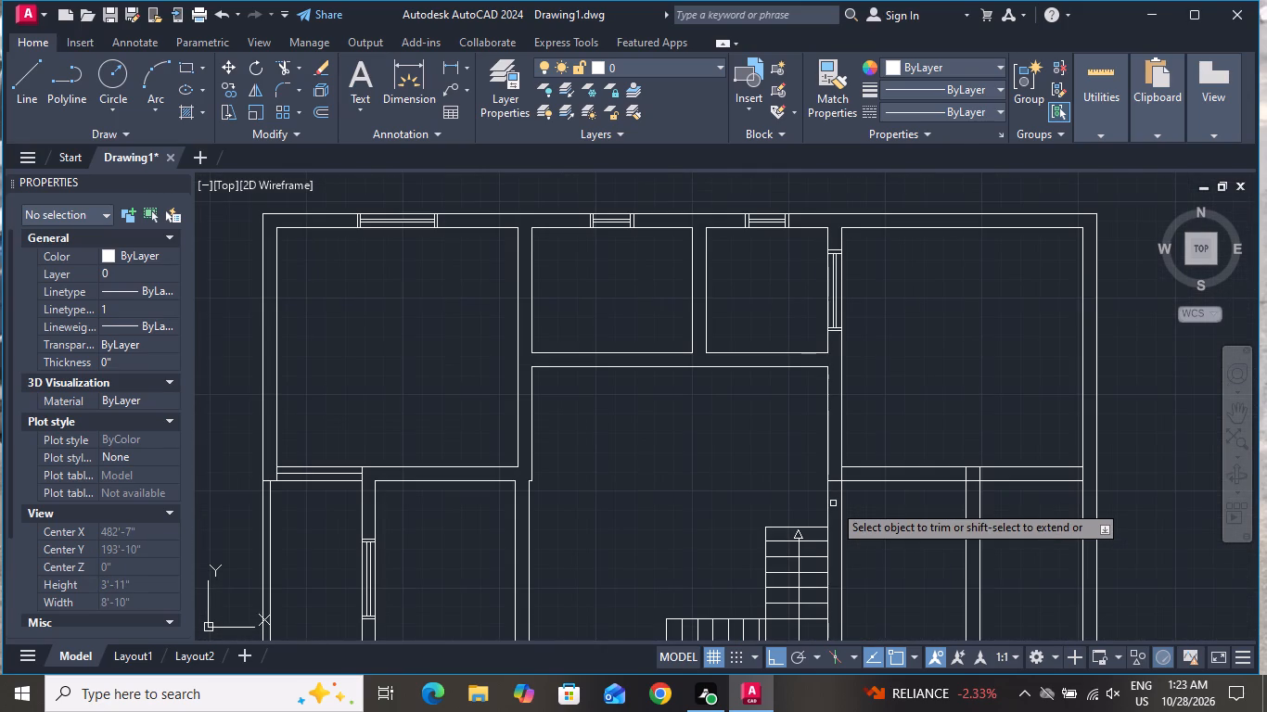
Trim the two vertical lines out of the room south of the northeast room and out of the wall between both rooms.
scroll(932, 413, "down", 2)
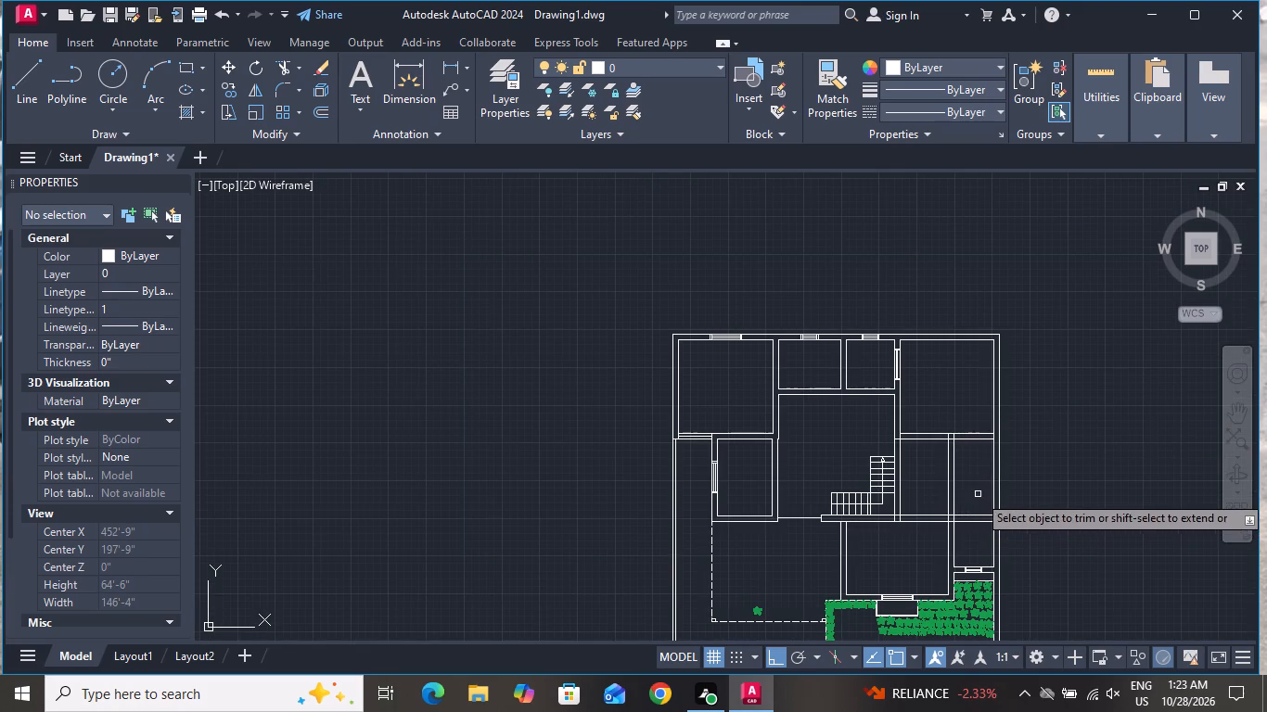
left_click(978, 492)
left_click(928, 500)
scroll(953, 424, "up", 4)
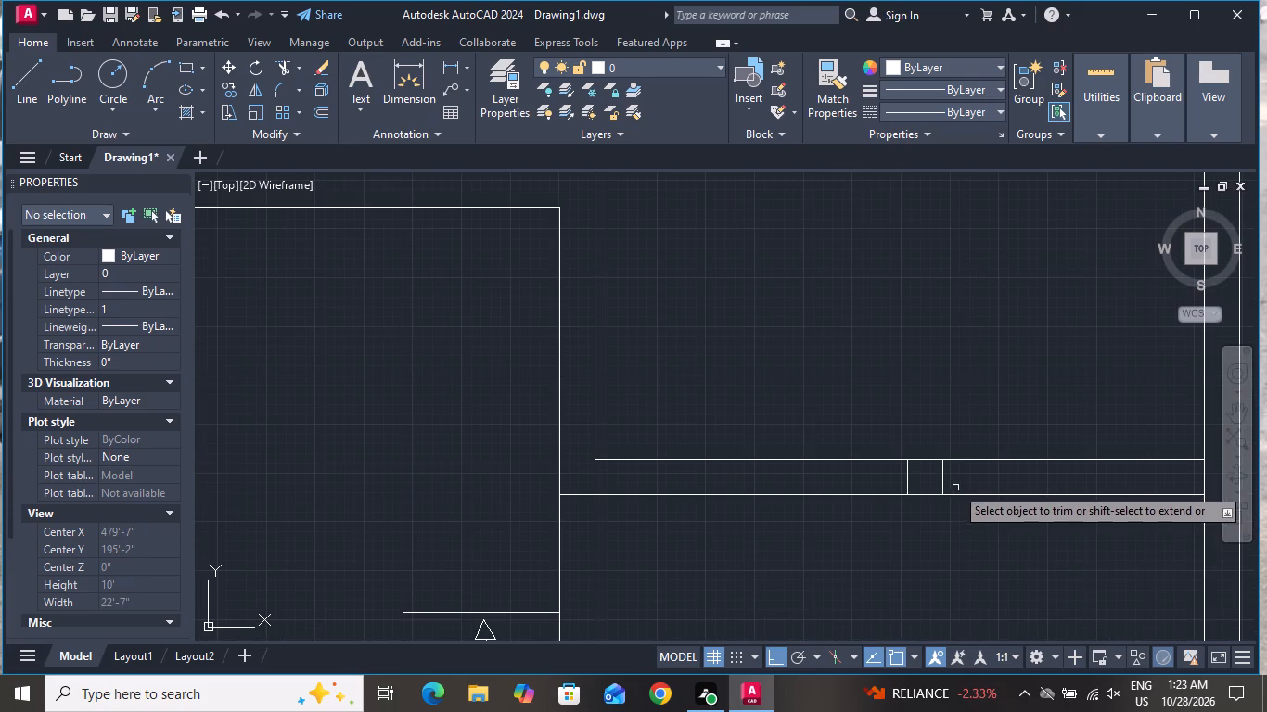
left_click(958, 477)
left_click(870, 484)
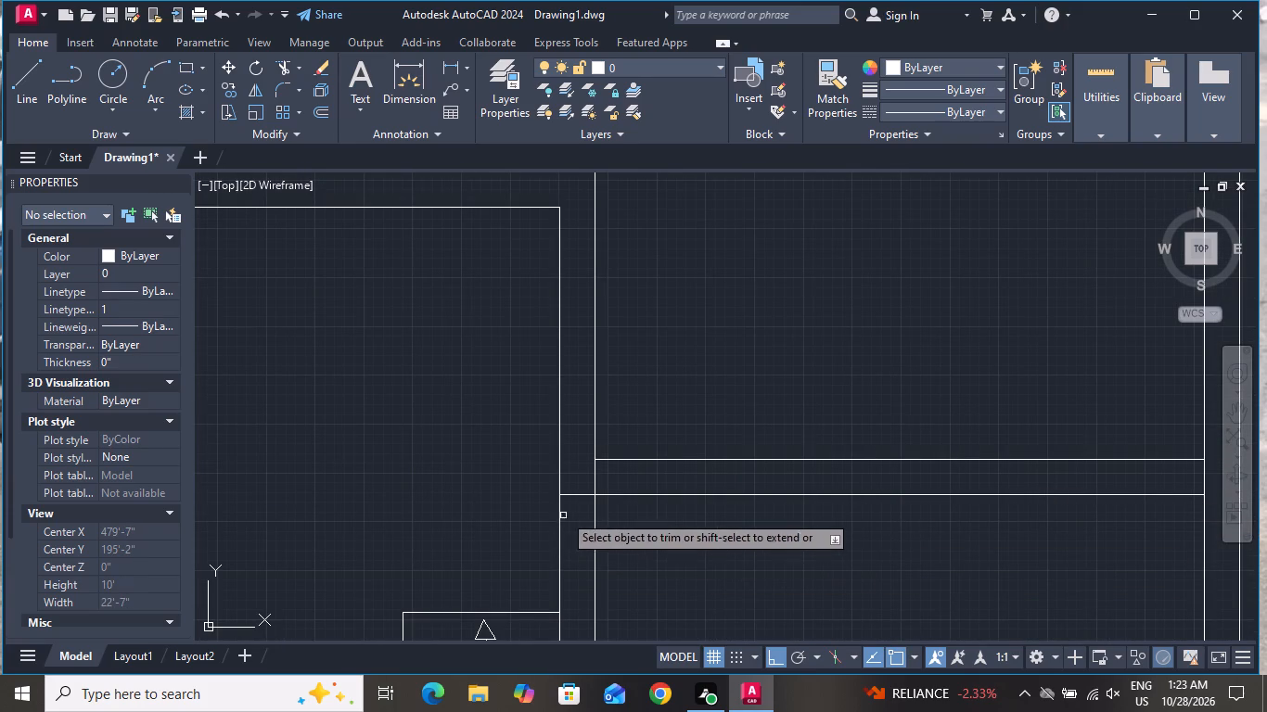
Trim the overlapping line pieces where the wall between the two east rooms meets their west wall, and finish trimming.
left_click(577, 495)
left_click(598, 477)
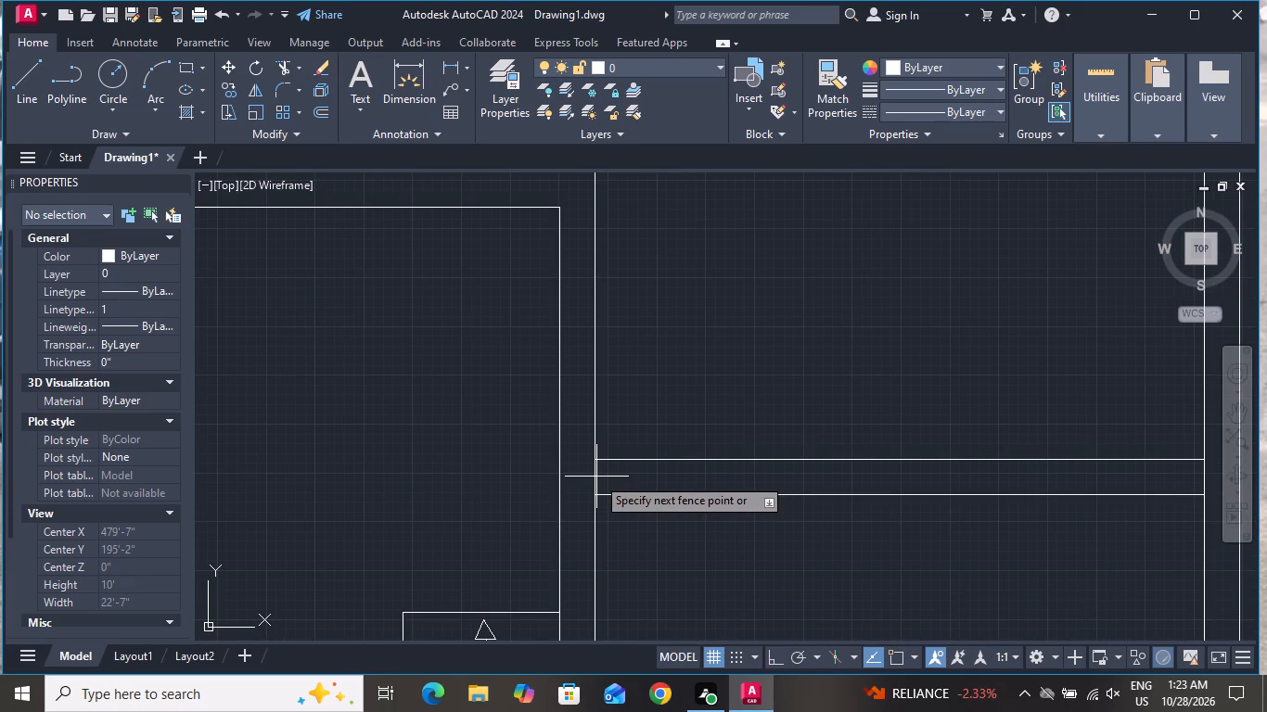
left_click(593, 478)
scroll(782, 450, "down", 3)
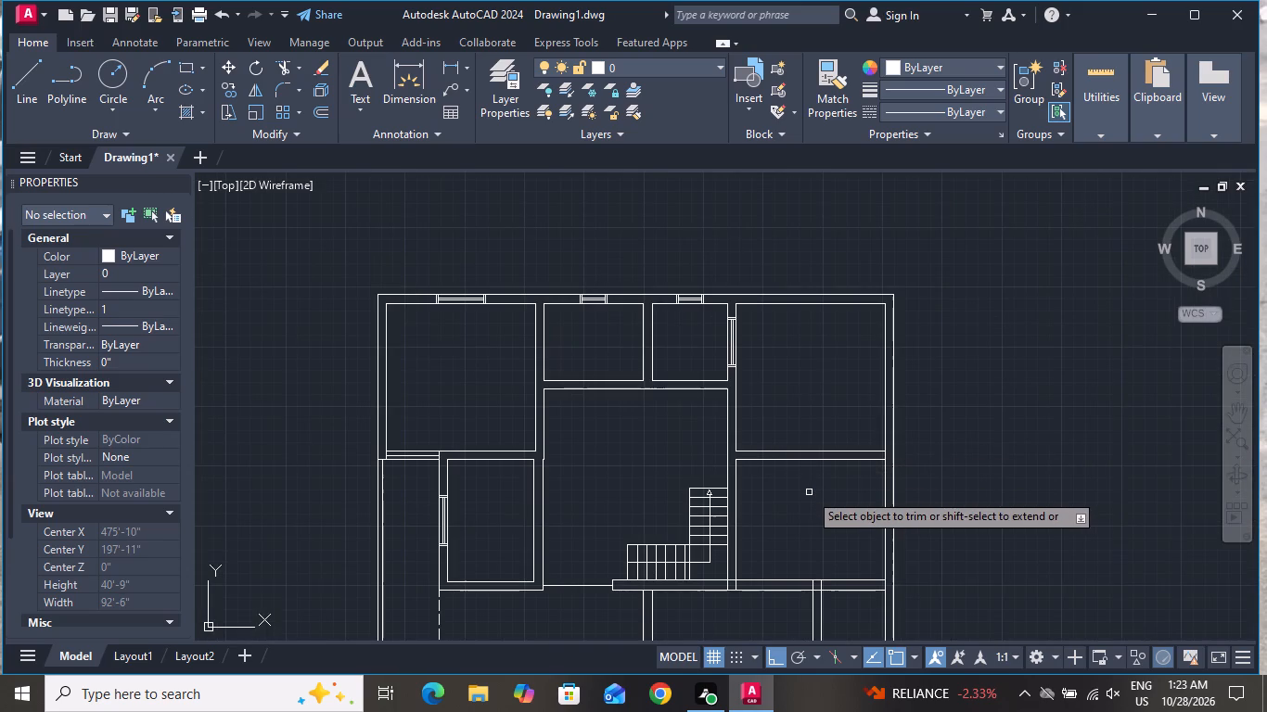
right_click(809, 492)
left_click(840, 272)
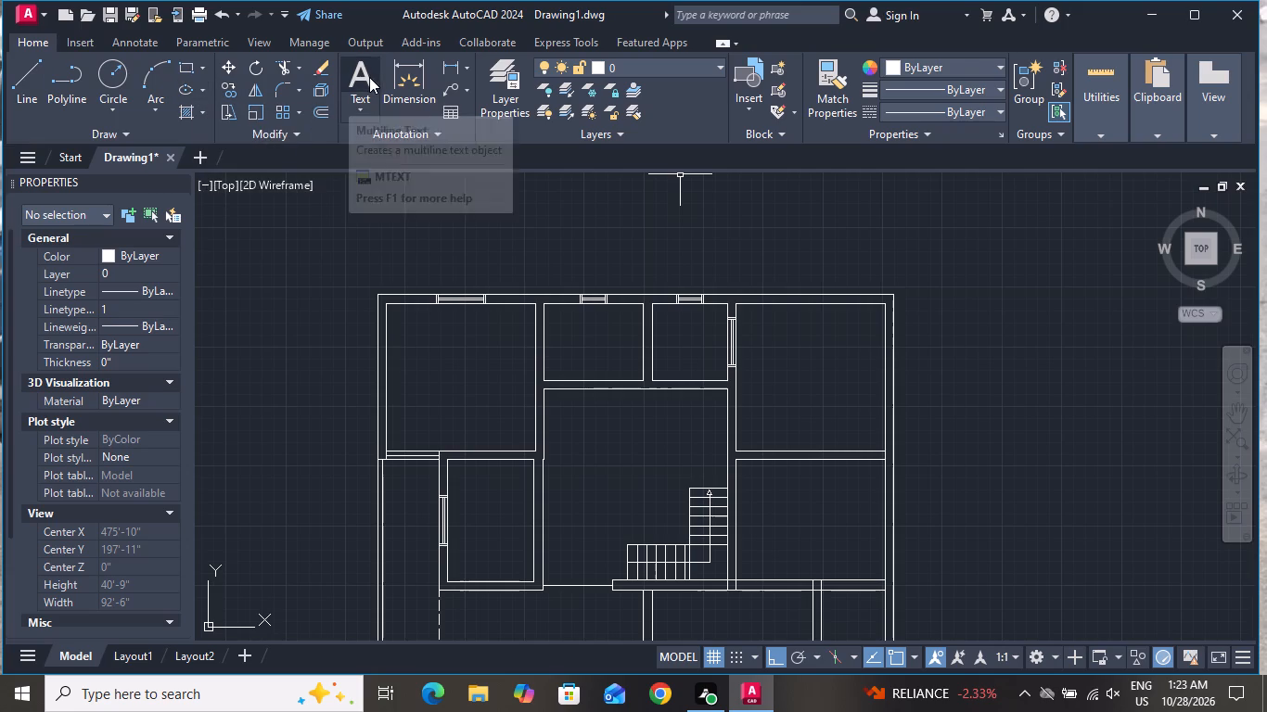
Draw a rectangle about 5'-8" wide by 6'-4" deep against the inner north wall line of the northeast room.
left_click(194, 65)
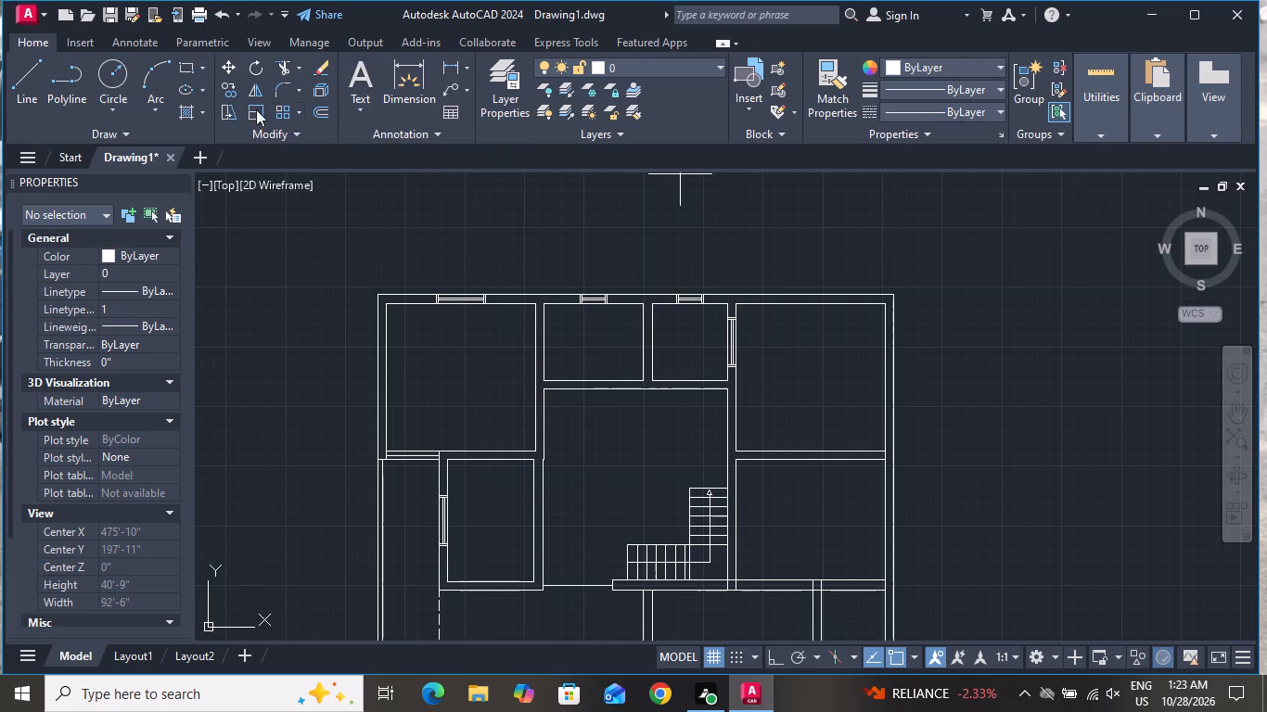
scroll(756, 292, "up", 2)
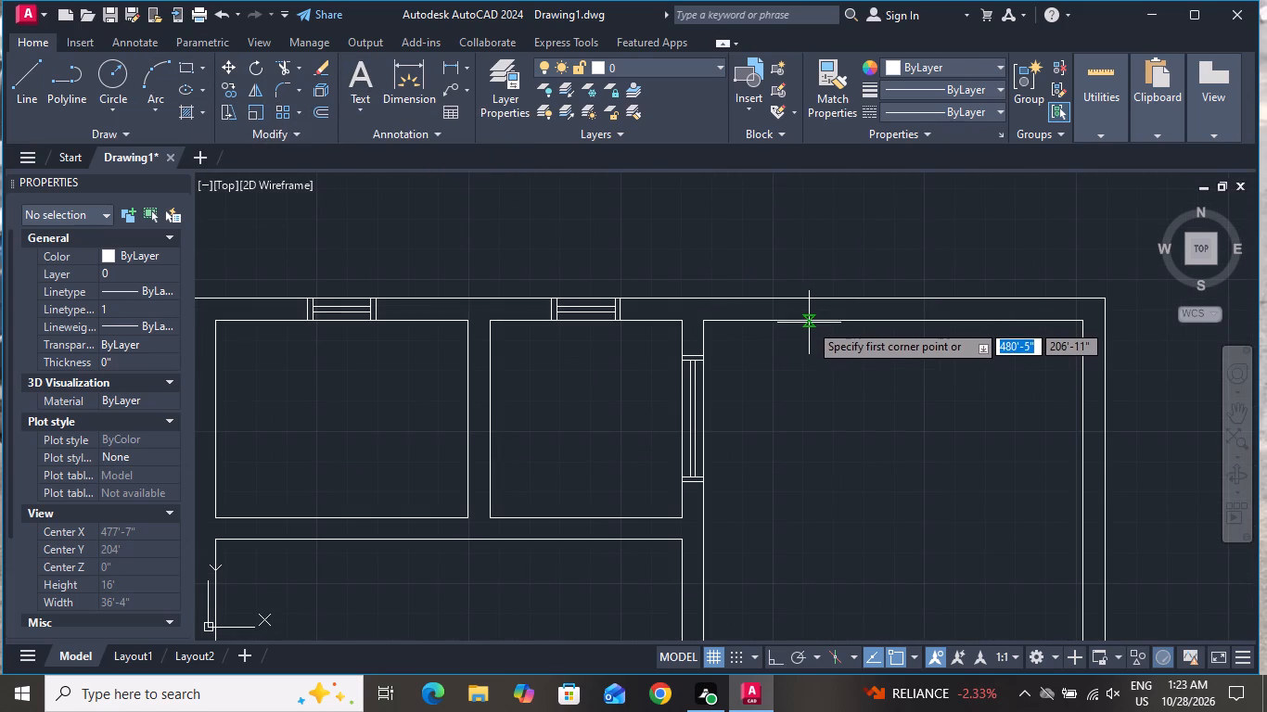
left_click(809, 323)
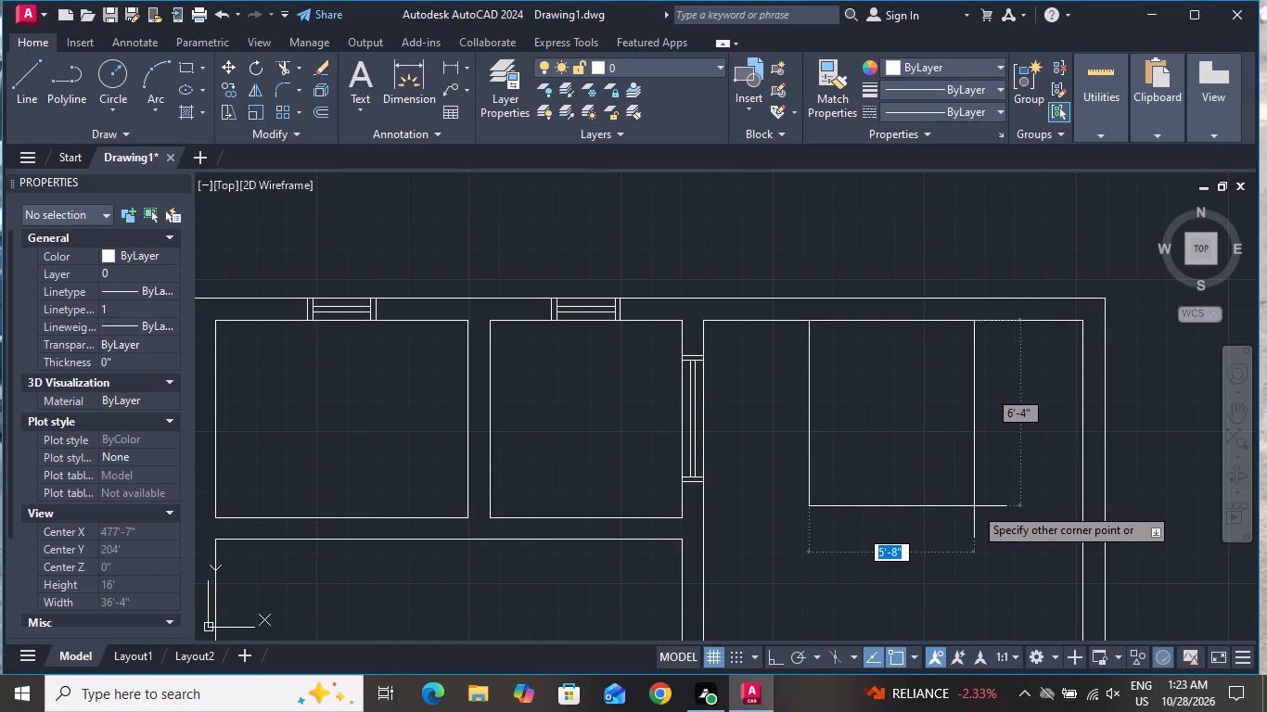
left_click(974, 506)
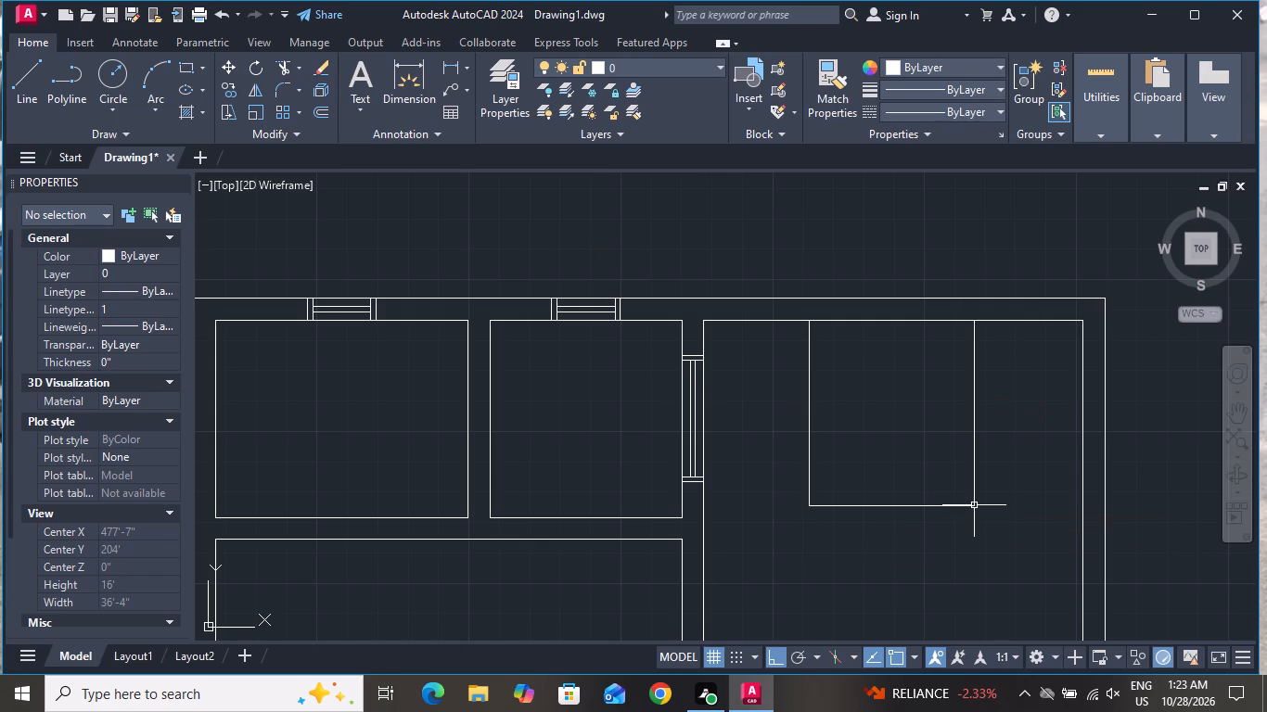
Offset the northeast room's new rectangle 1" inward.
type("O 1")
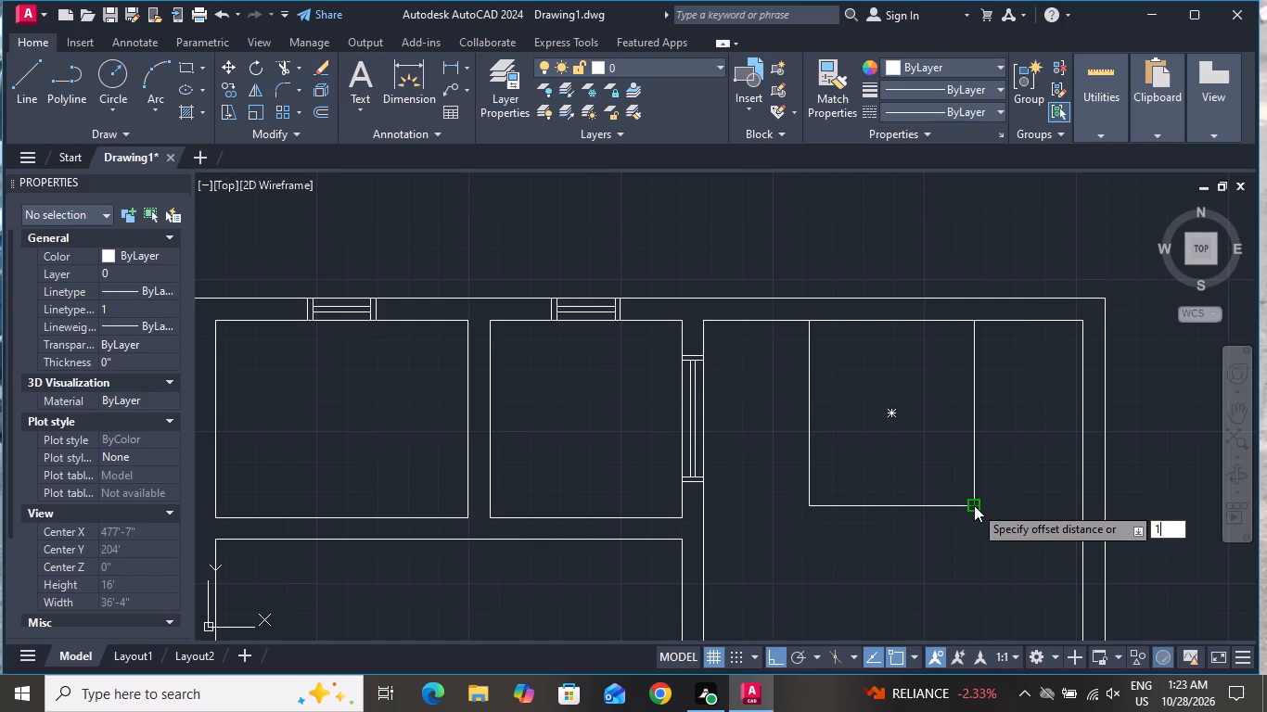
key("shift+quotedbl")
key("Return")
left_click(974, 504)
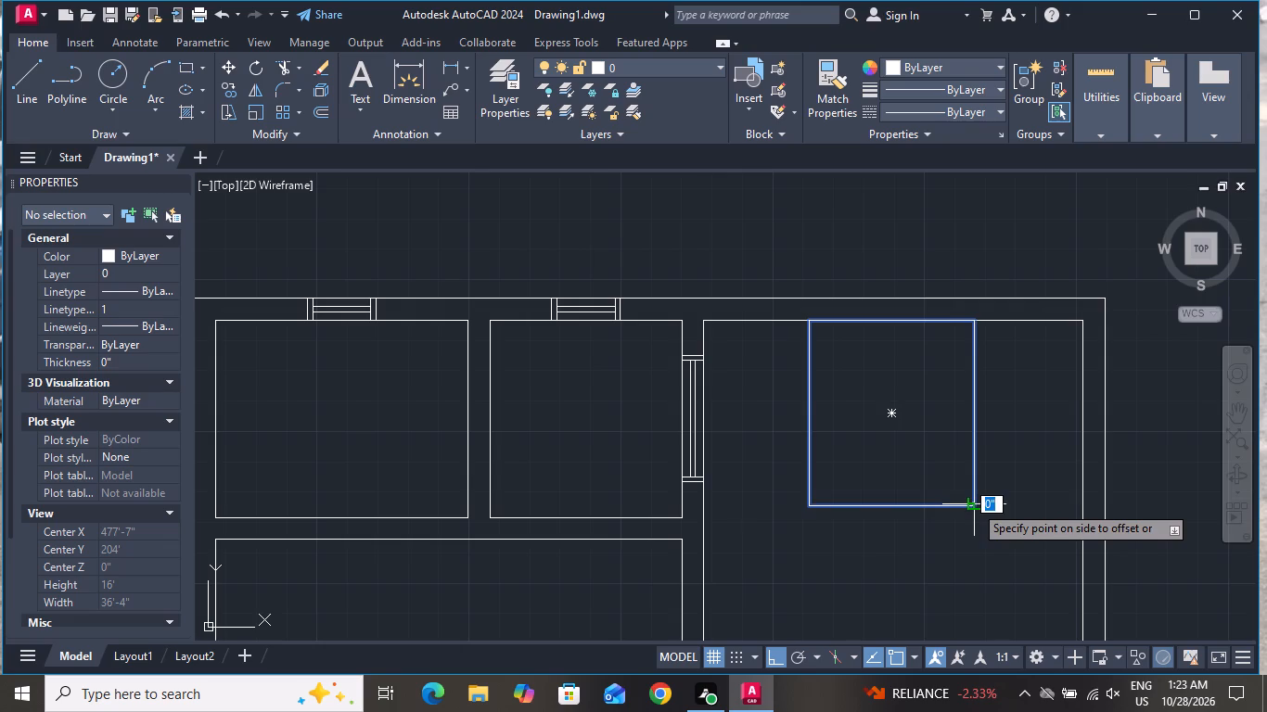
left_click(907, 415)
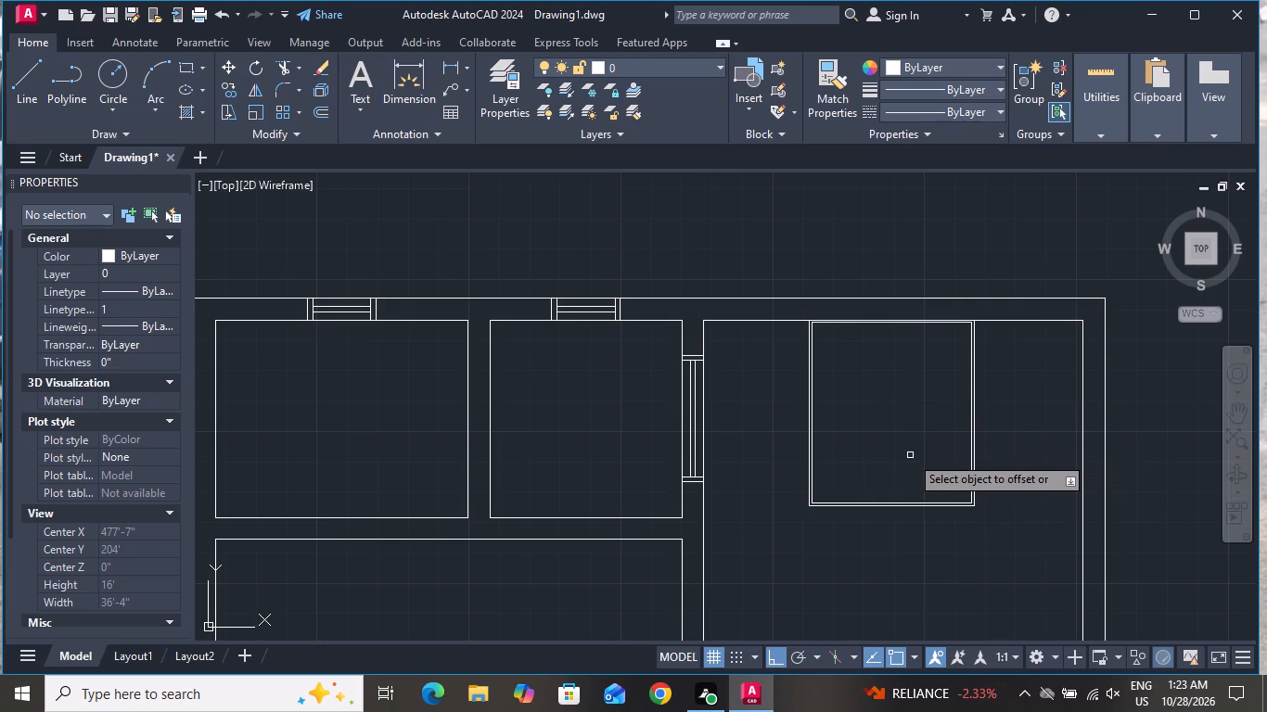
right_click(910, 455)
left_click(935, 485)
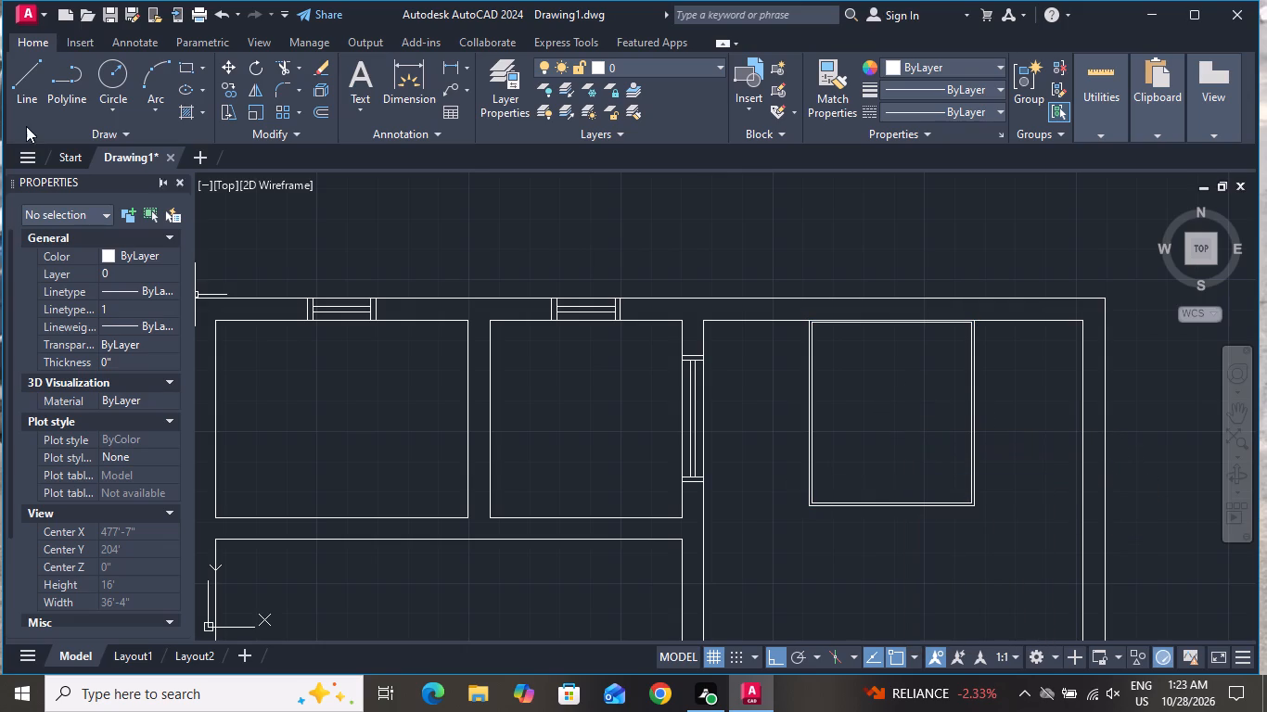
Draw a horizontal line about 4'-4" from the inner rectangle's west side, ending in a triangular fold that touches its east side, with Ortho off.
left_click(15, 95)
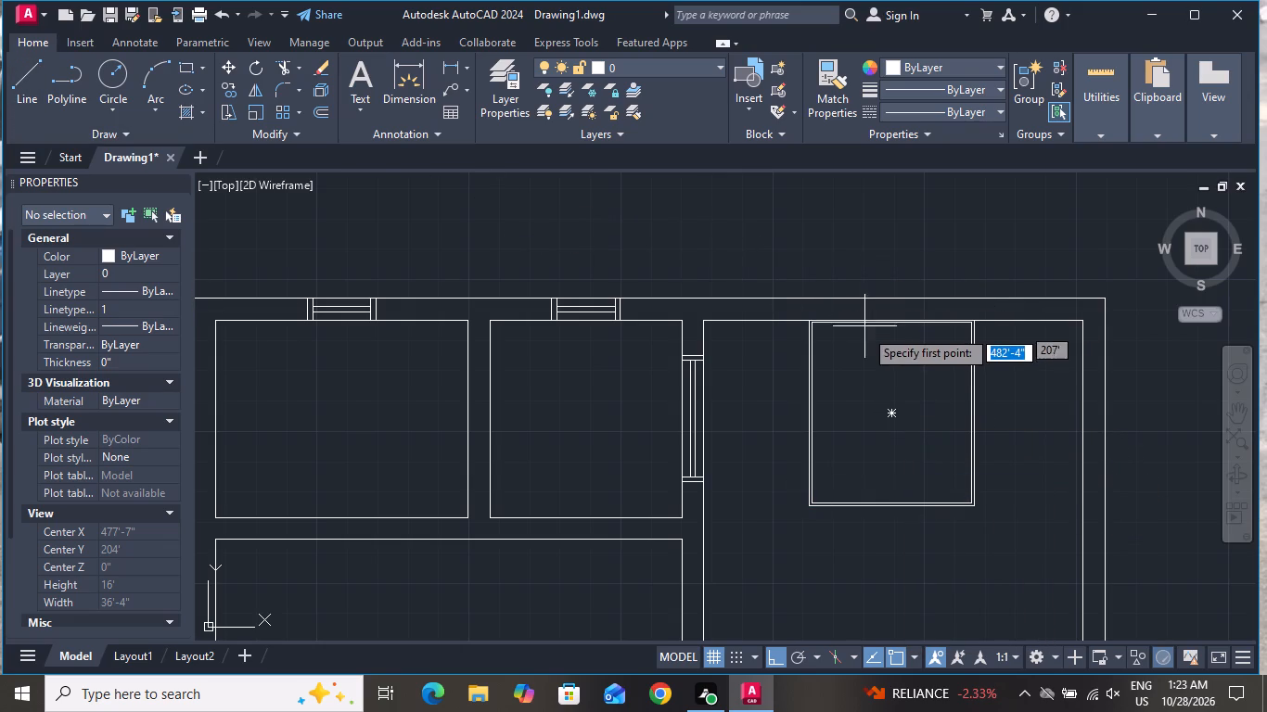
scroll(862, 339, "up", 2)
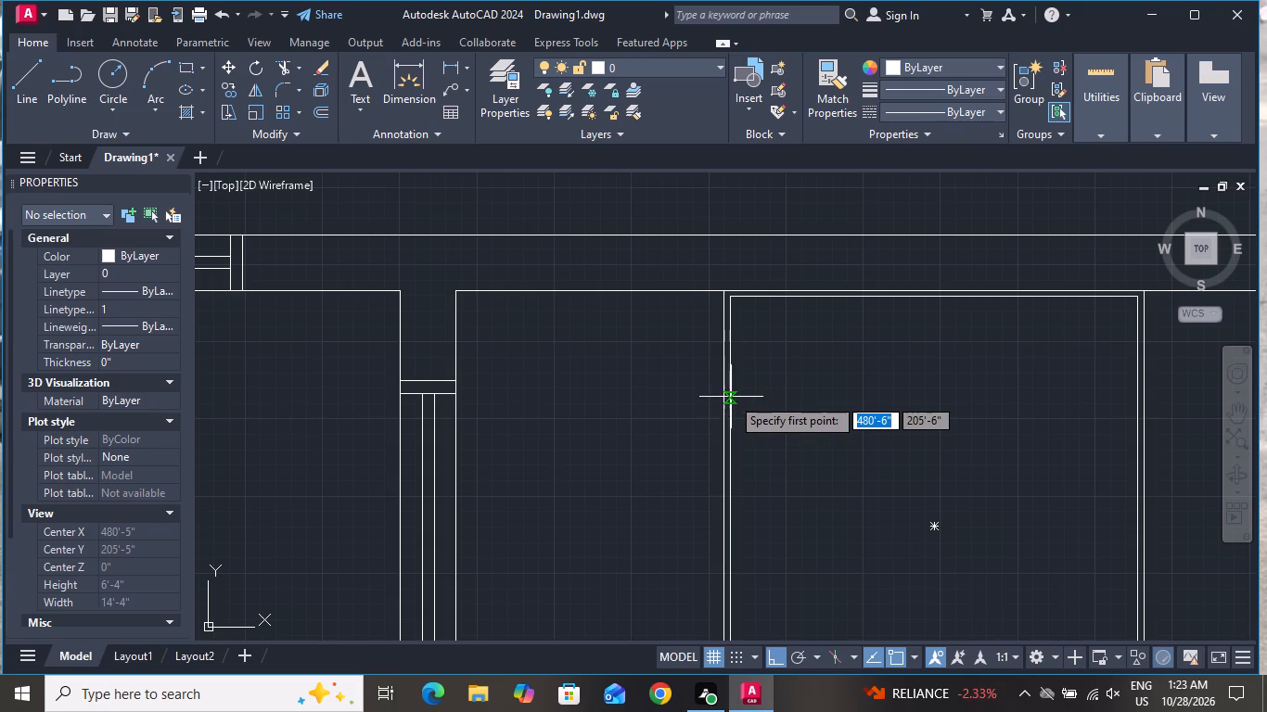
left_click(728, 393)
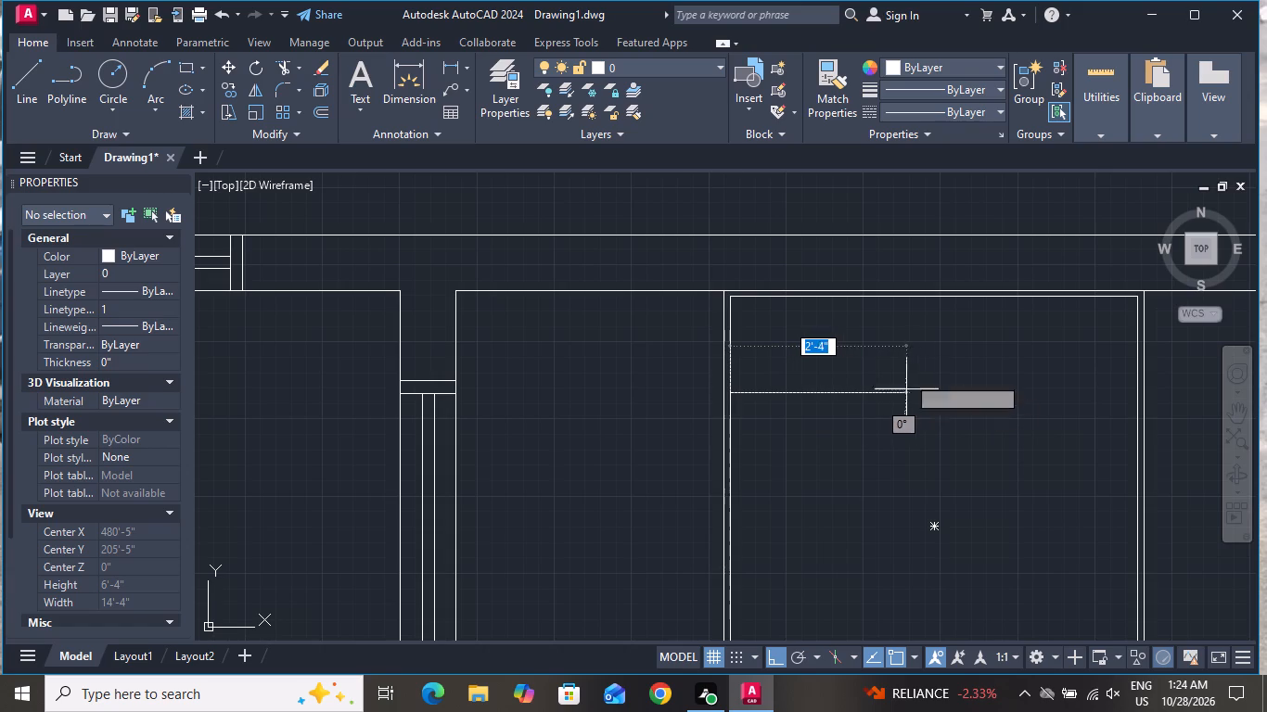
left_click(1060, 395)
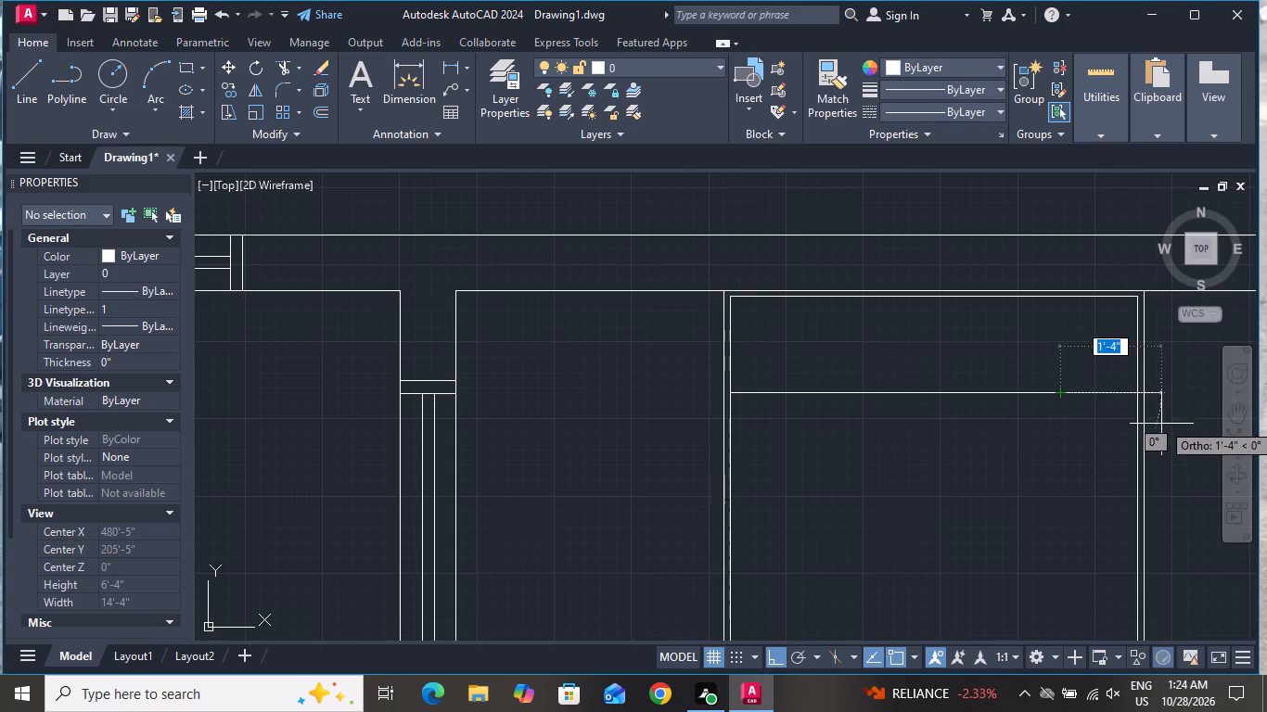
left_click(768, 655)
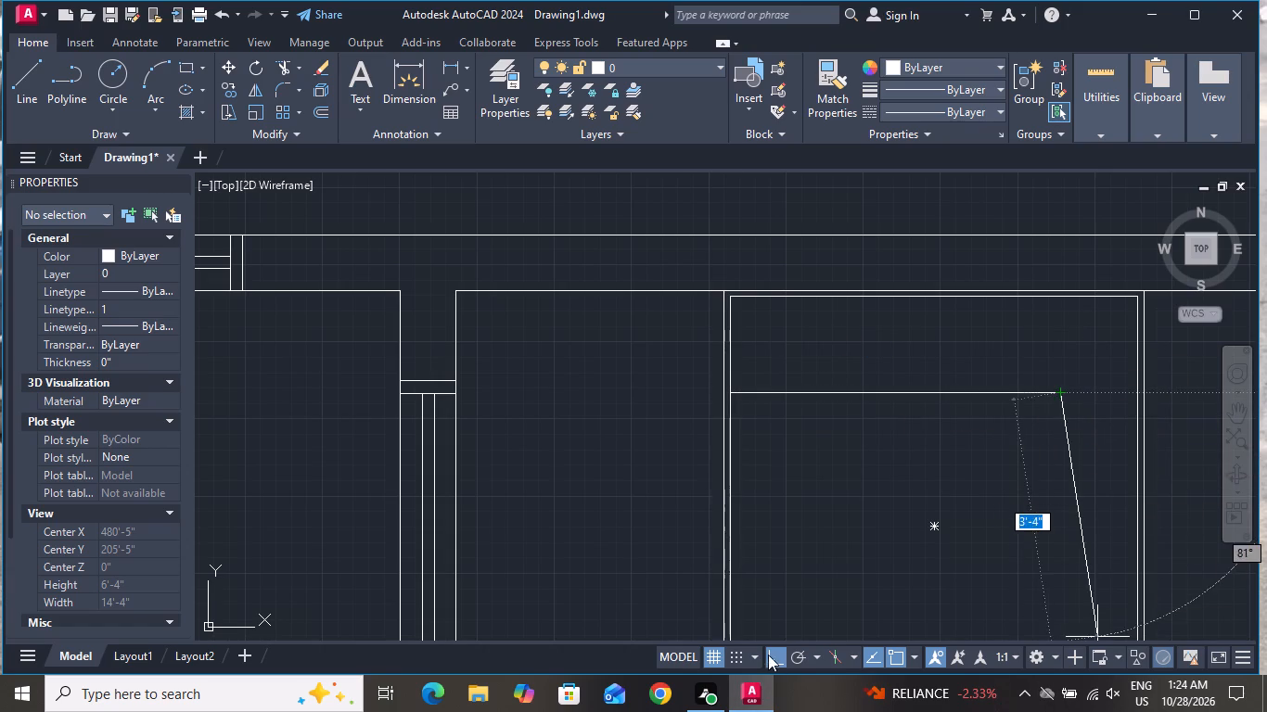
scroll(1138, 414, "up", 2)
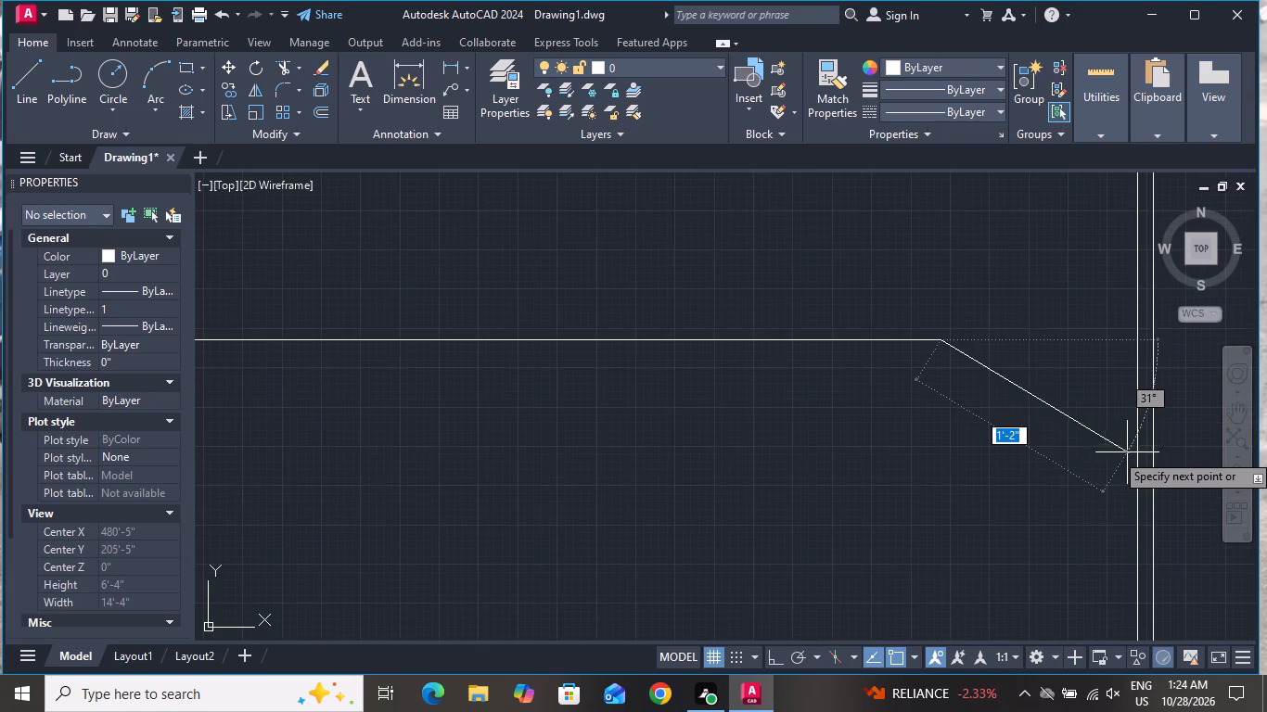
left_click(1136, 439)
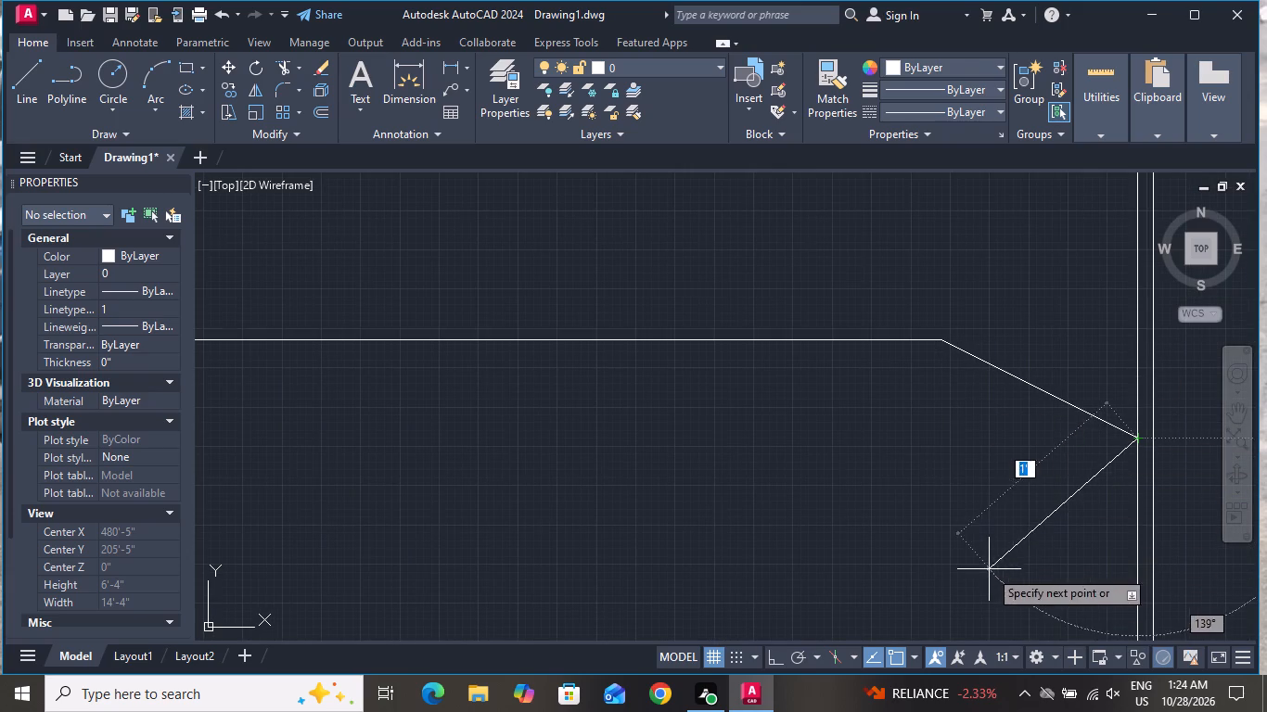
left_click(960, 593)
left_click(945, 336)
right_click(945, 336)
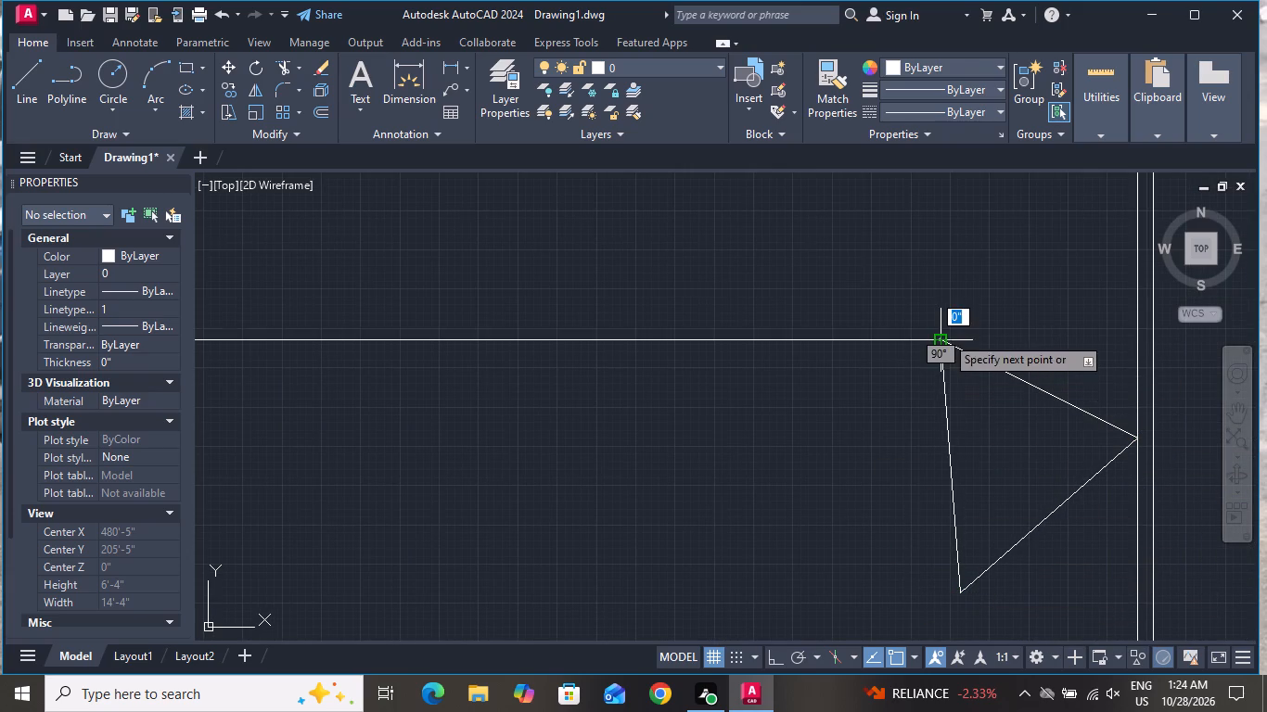
left_click(992, 367)
Draw a second line about 4'-6" long just south of the bed's horizontal line, from the inner west side to the triangular fold.
scroll(1117, 457, "down", 2)
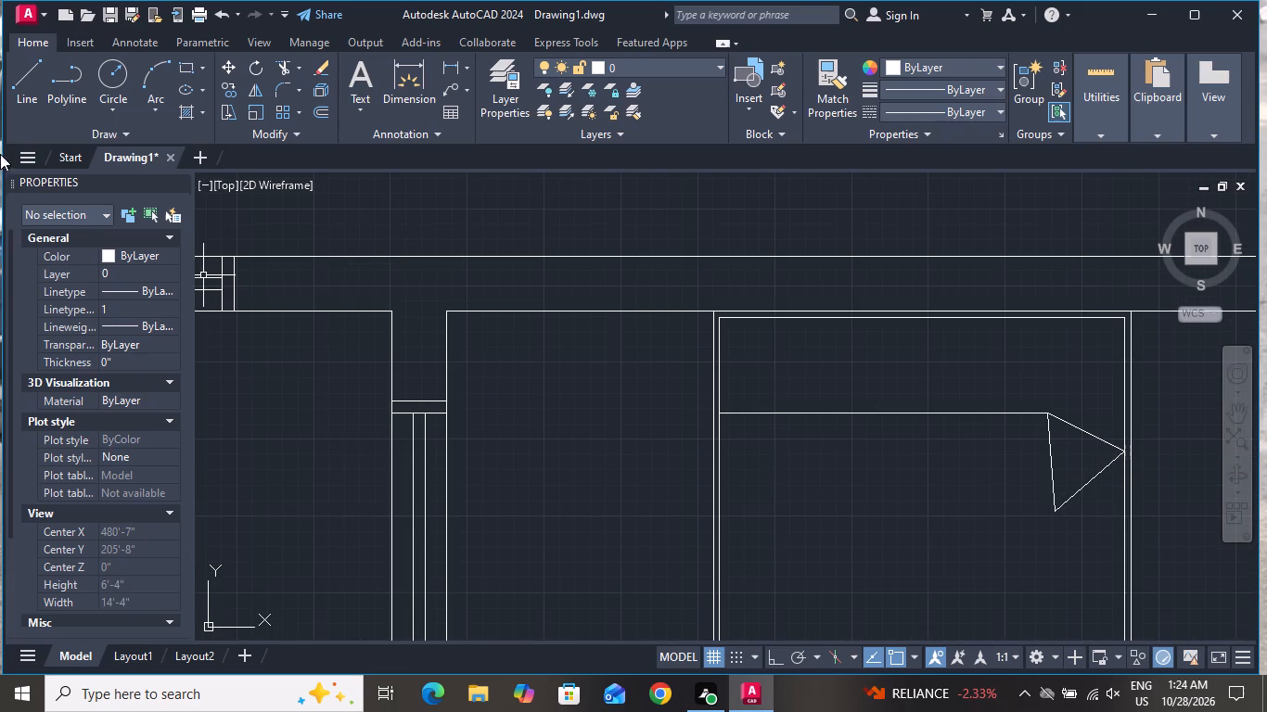
left_click(33, 75)
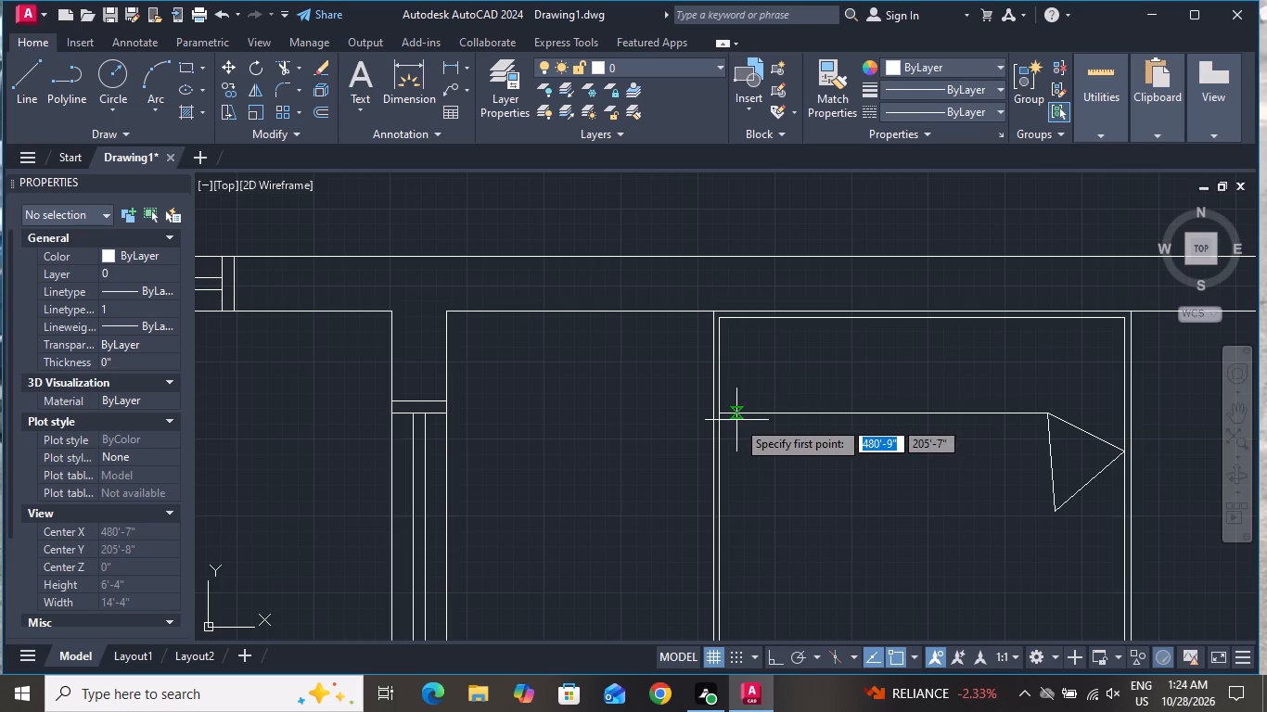
left_click(720, 423)
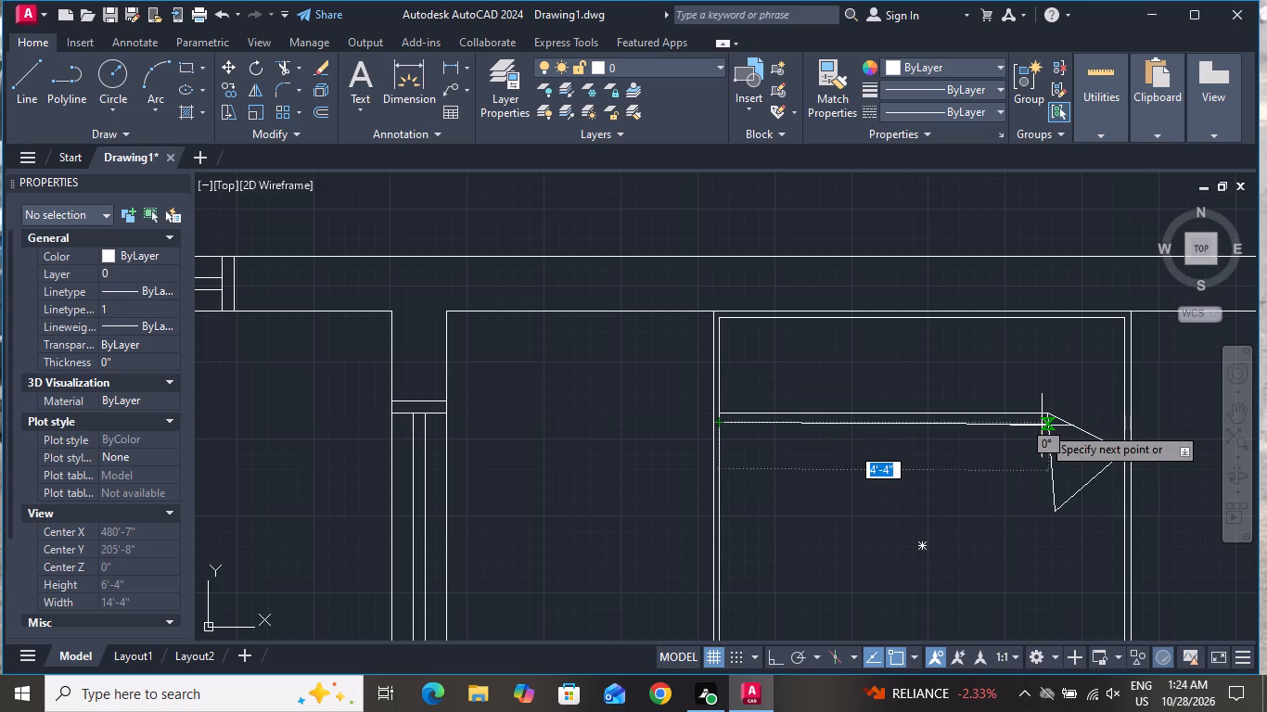
scroll(1044, 419, "up", 3)
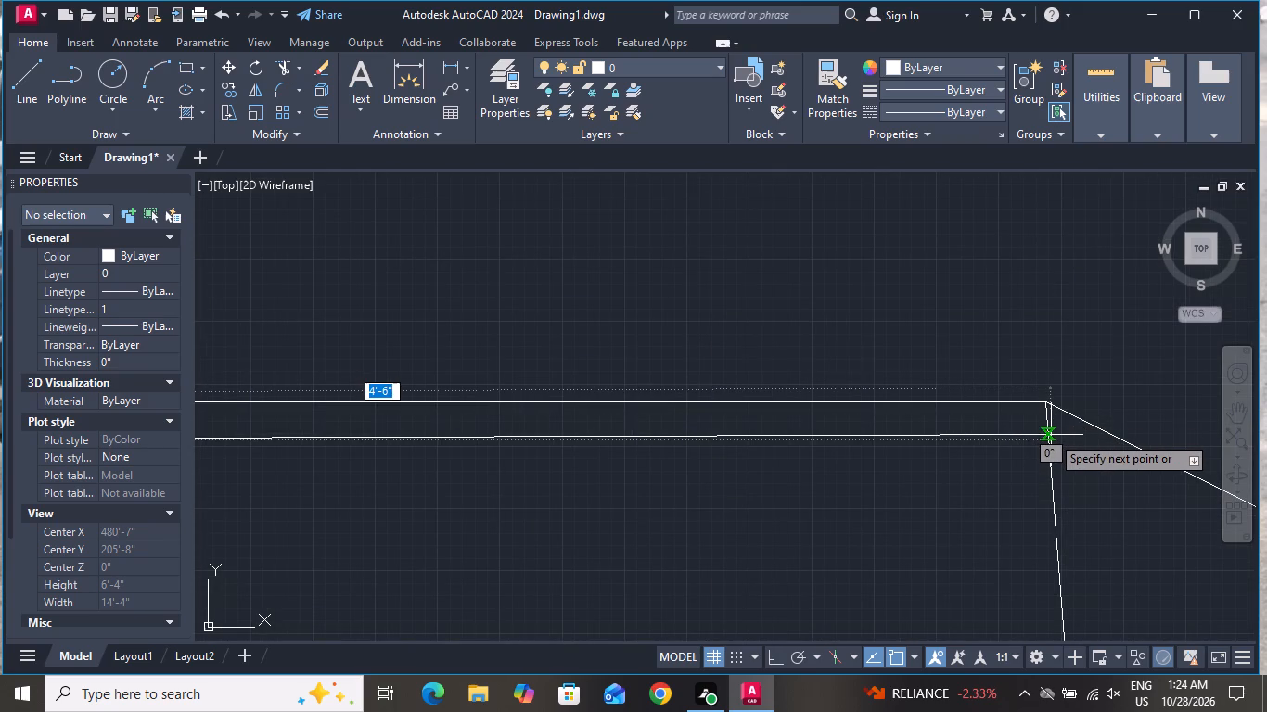
left_click(1051, 437)
right_click(1051, 437)
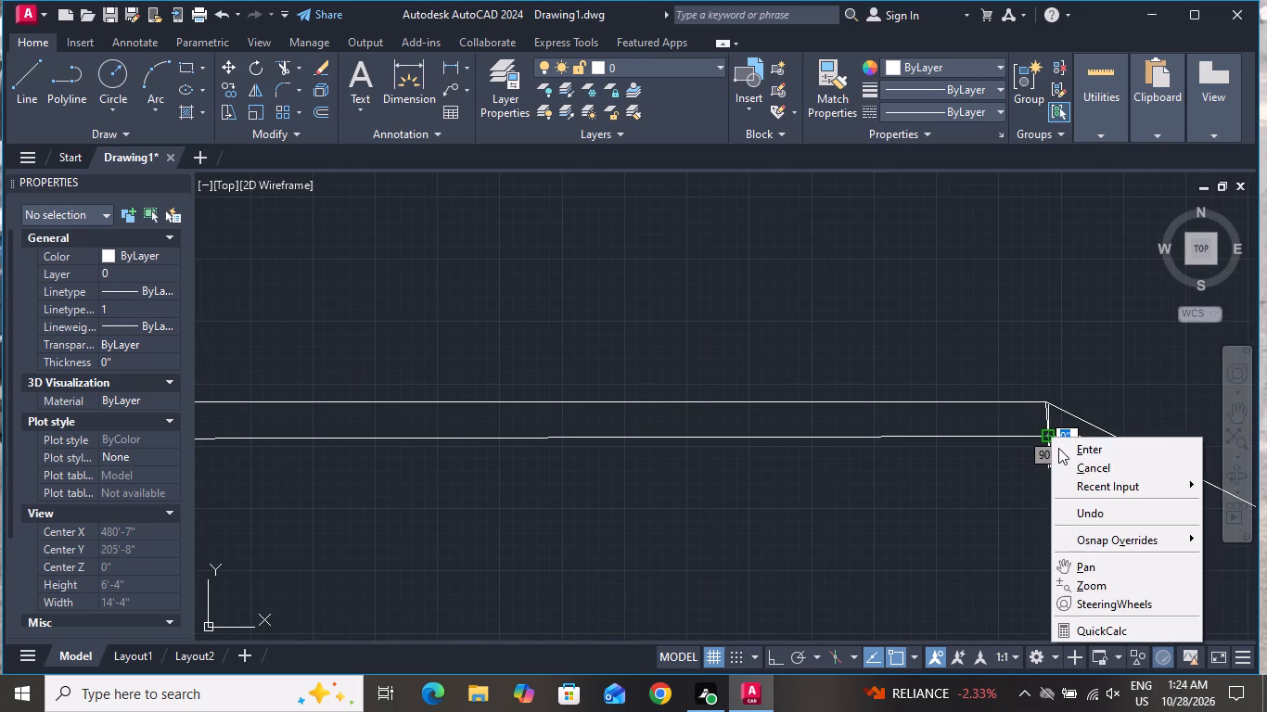
left_click(1073, 467)
scroll(1049, 423, "down", 3)
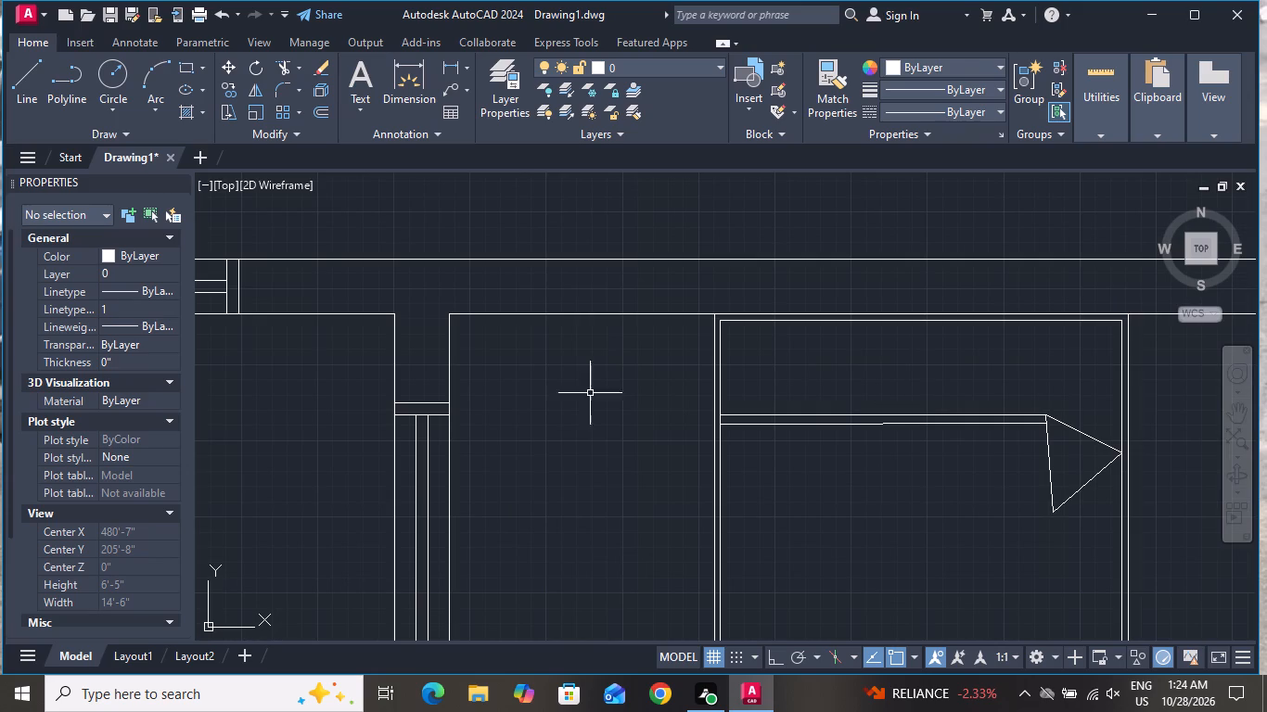
Draw a pillow rectangle about 1'-3" wide by 9" deep in the west half of the bed, north of the double line.
left_click(183, 66)
scroll(851, 363, "up", 1)
left_click(719, 340)
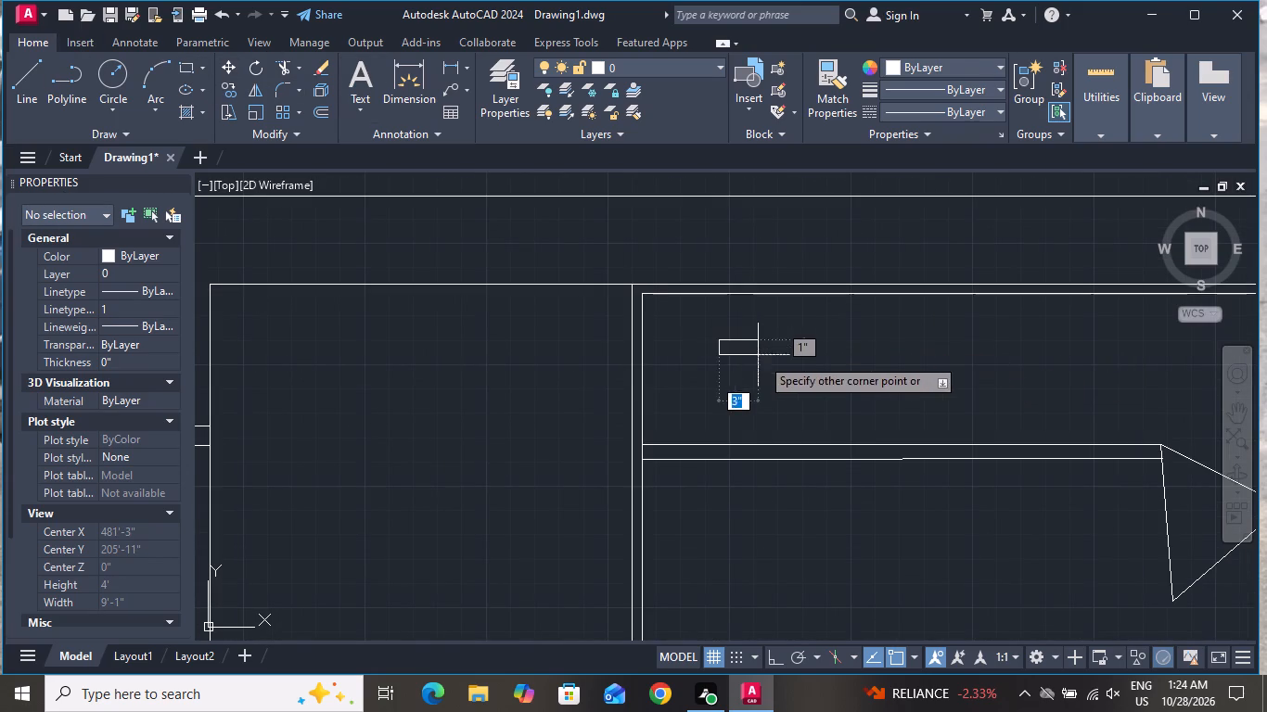
left_click(865, 426)
Copy the pillow rectangle about 3' east, into the east half of the bed's head.
left_click(863, 416)
left_click(789, 414)
left_click(738, 415)
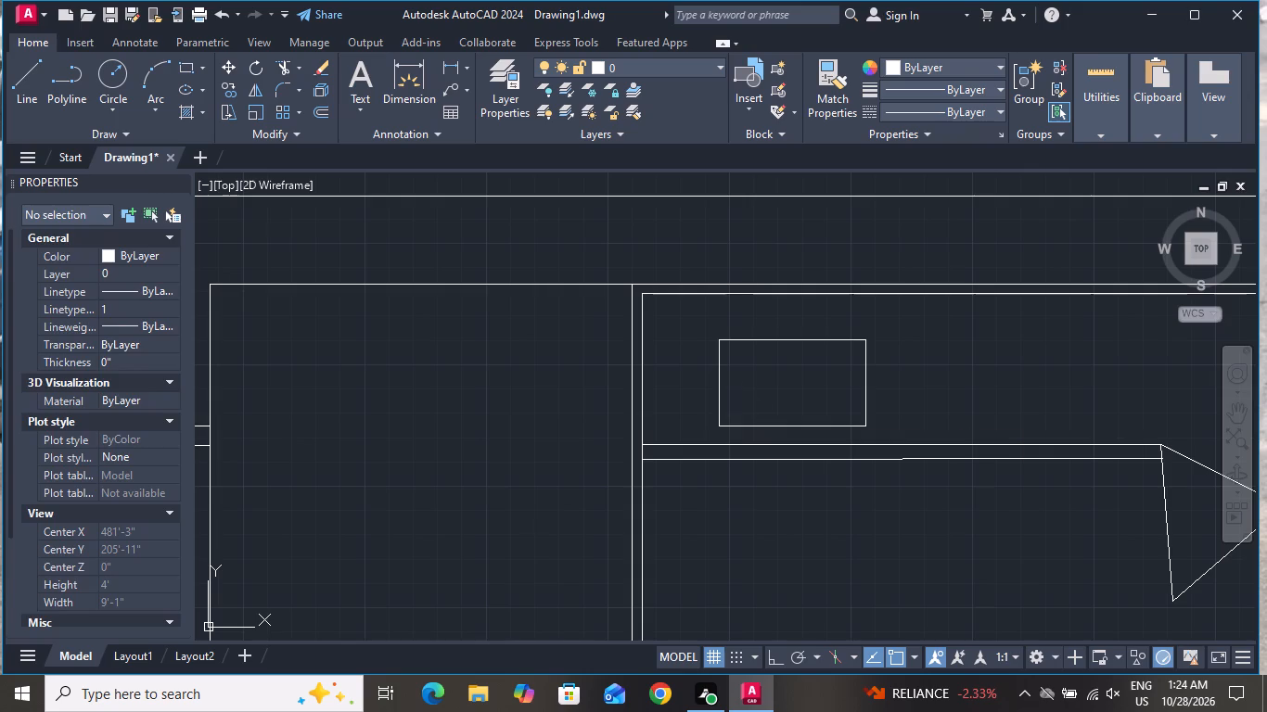
left_click(714, 417)
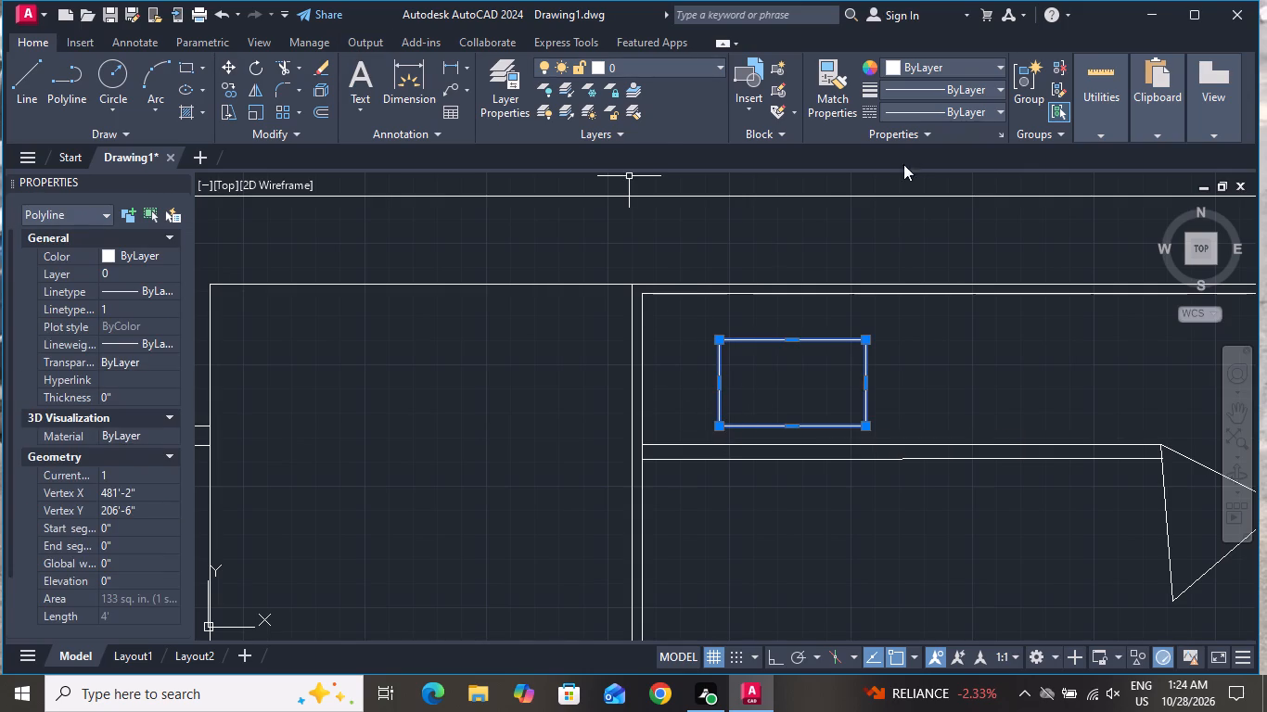
left_click(228, 92)
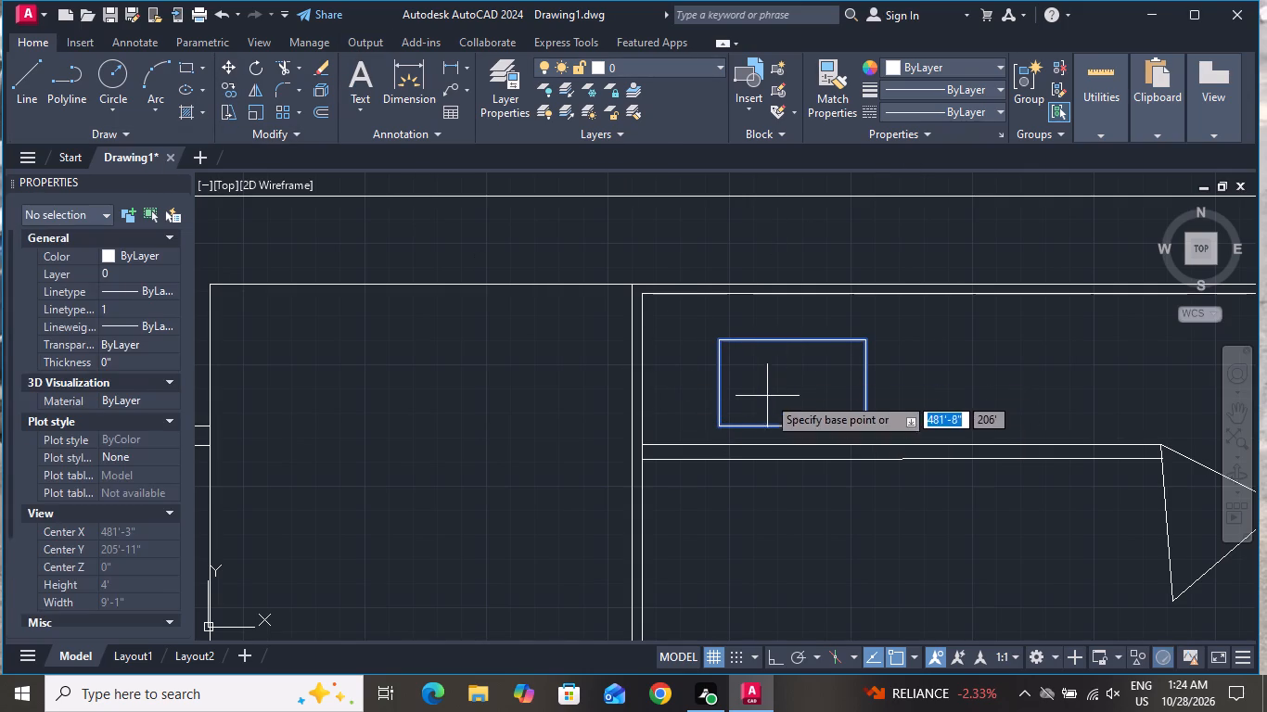
left_click(723, 422)
scroll(953, 418, "down", 3)
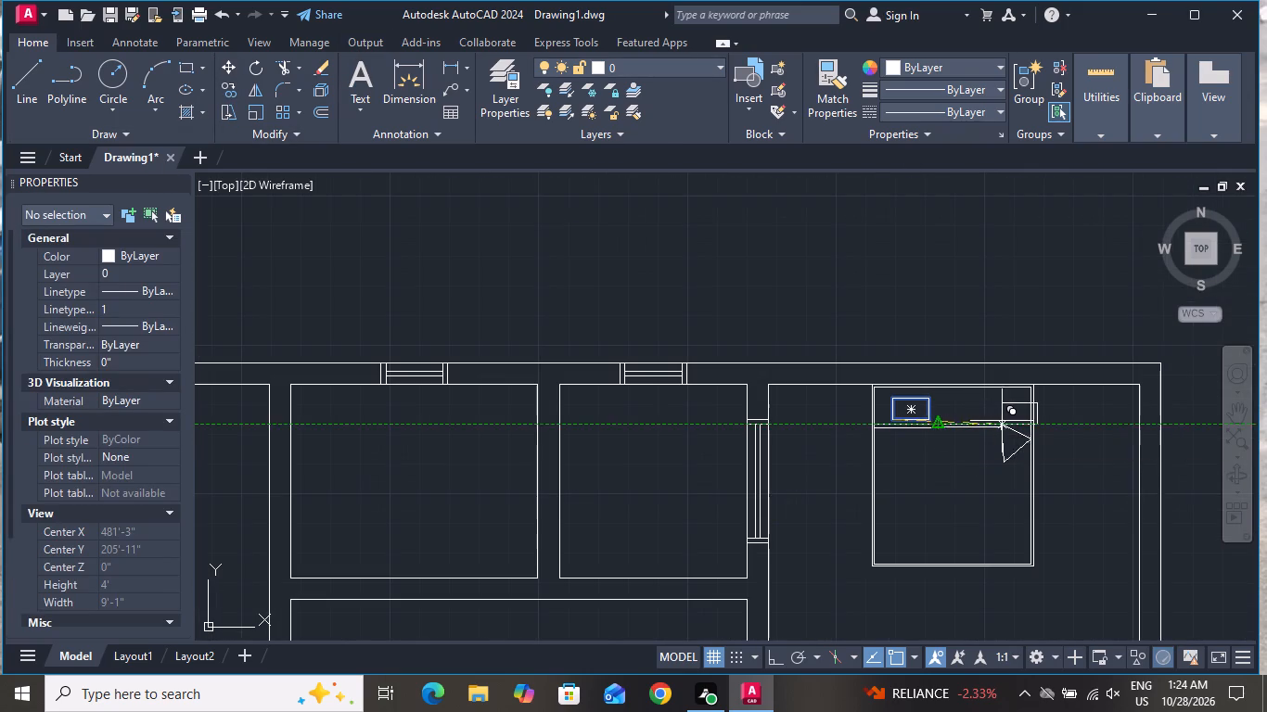
scroll(1035, 421, "up", 2)
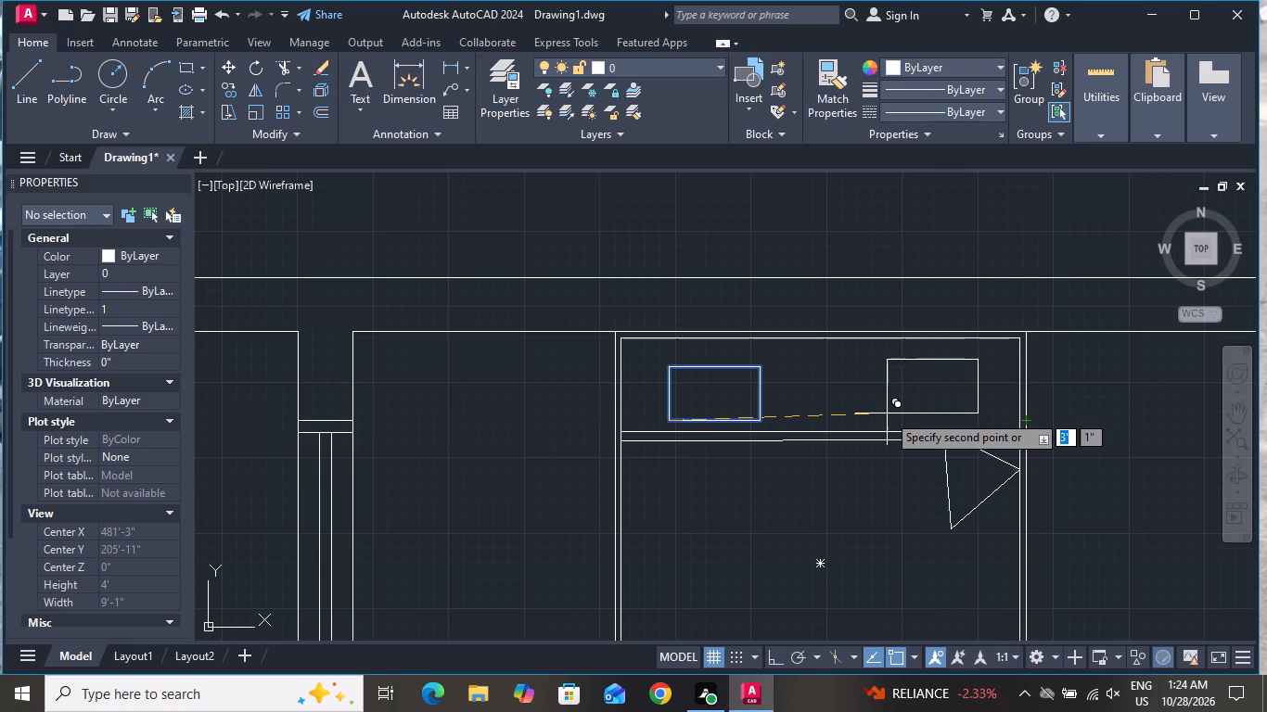
left_click(887, 413)
right_click(887, 412)
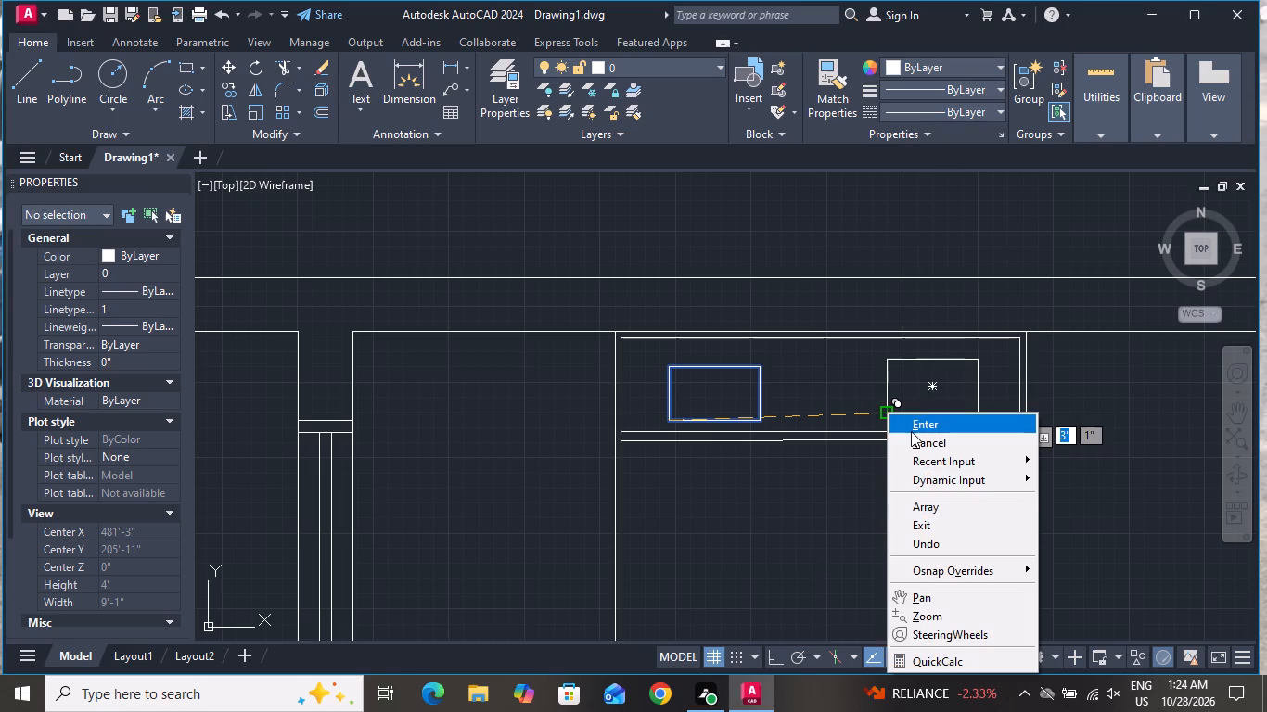
left_click(911, 434)
Move the west pillow rectangle about 4" east and 2" north.
left_click(806, 362)
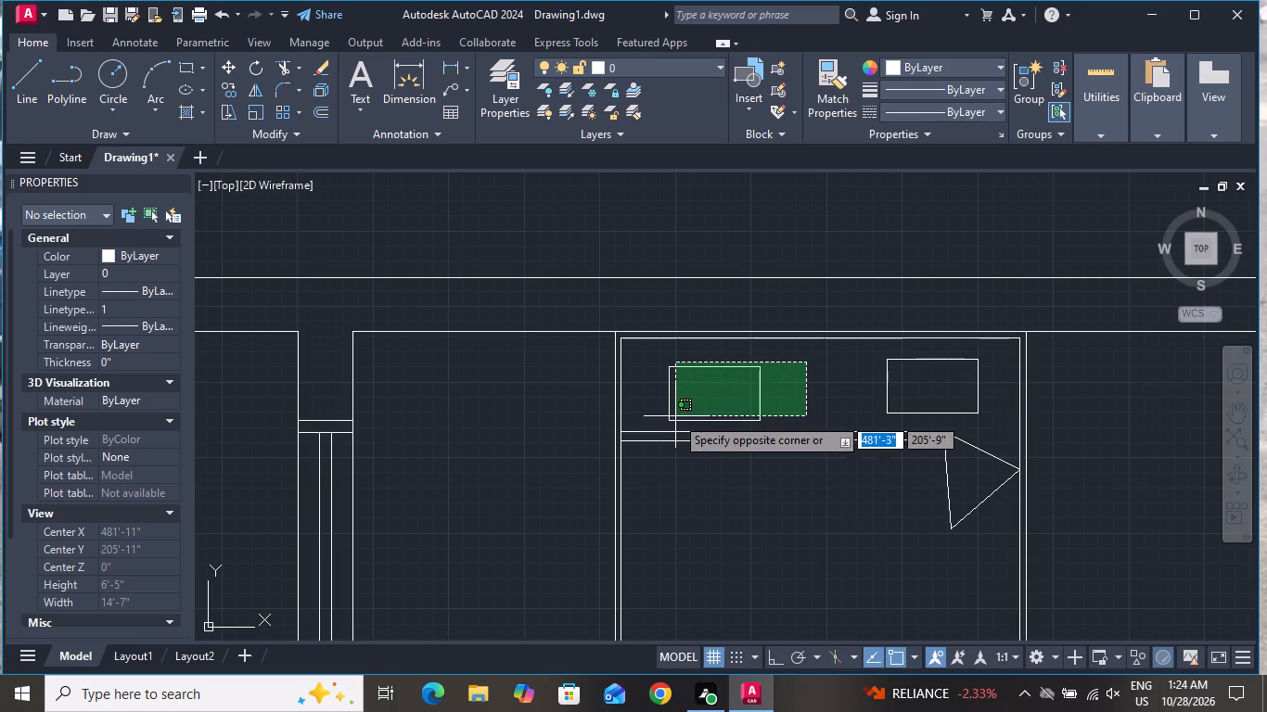
left_click(675, 416)
left_click(231, 70)
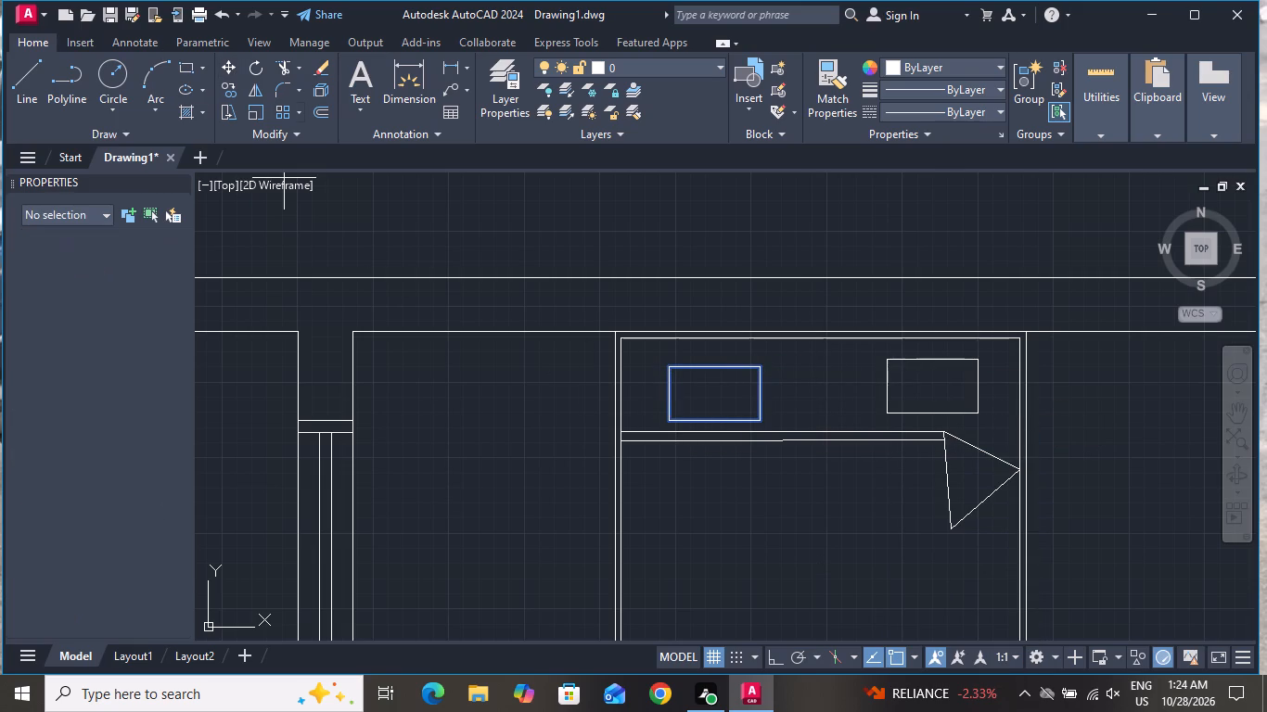
left_click(724, 398)
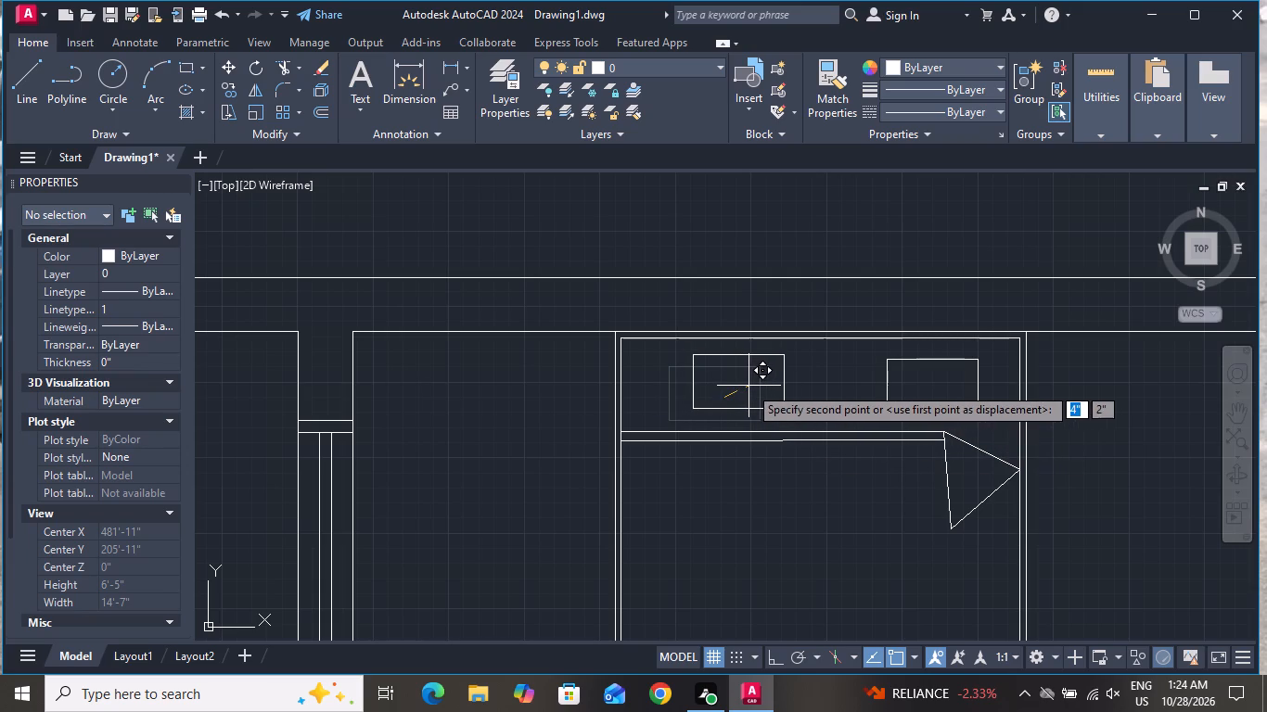
left_click(749, 385)
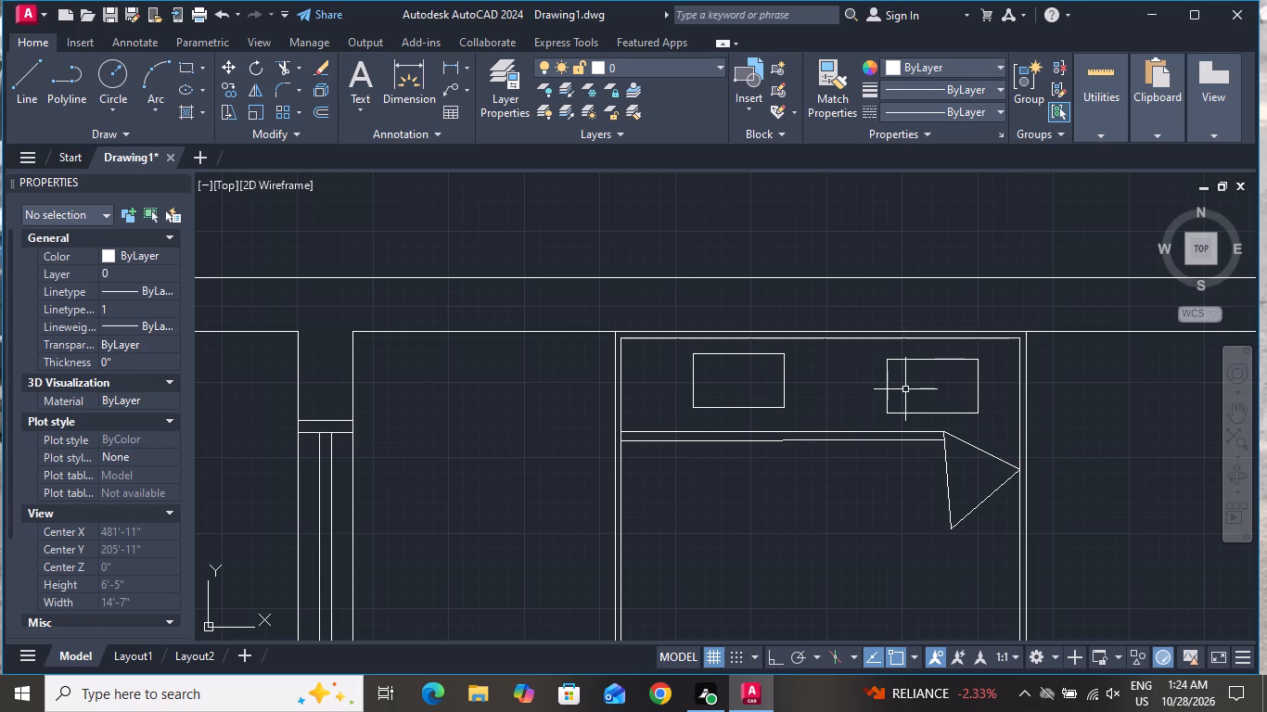
Move the east pillow rectangle slightly north.
scroll(912, 393, "up", 1)
left_click(912, 392)
left_click(846, 409)
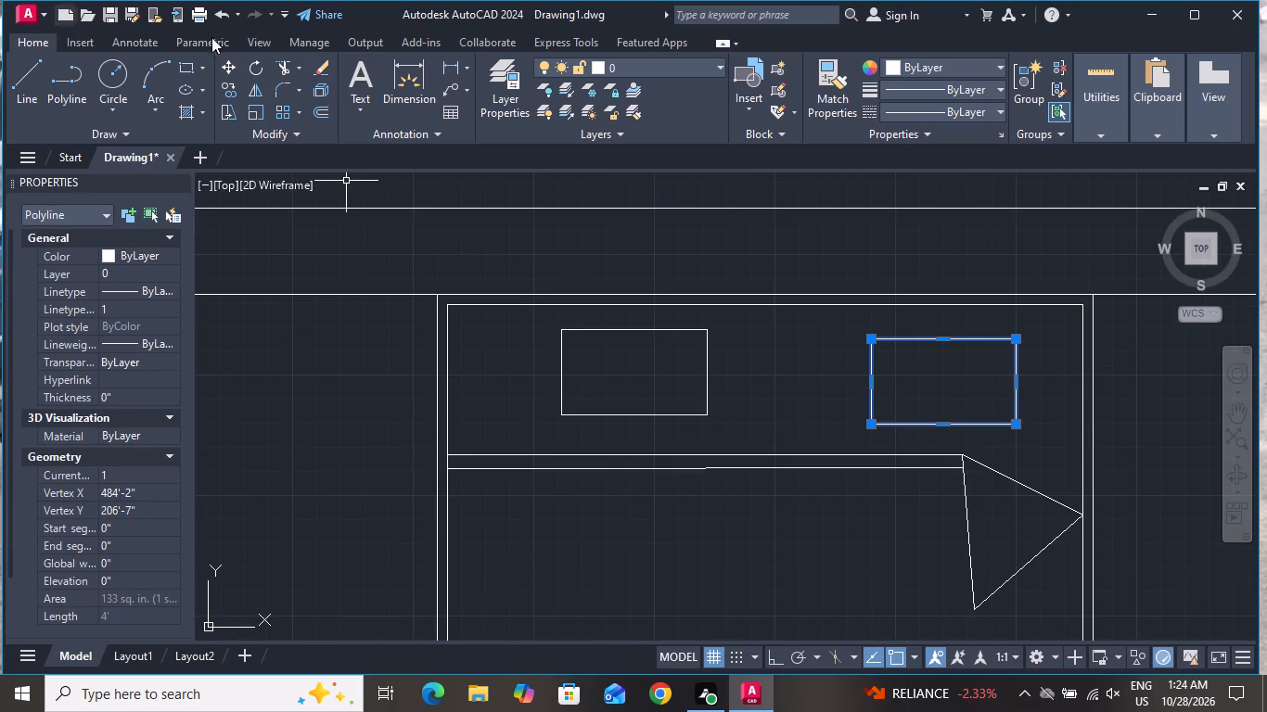
left_click(224, 65)
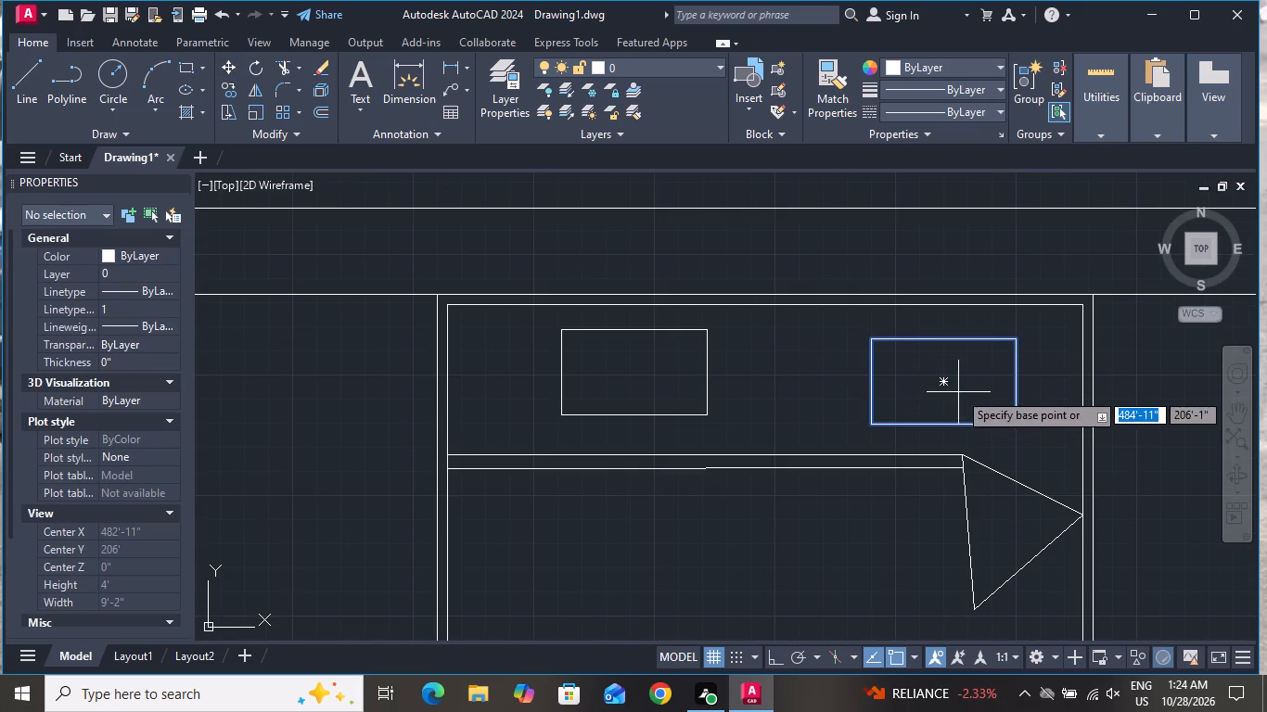
left_click(946, 379)
left_click(945, 367)
Draw a side-table square about 8" wide just east of the bed, near the north wall.
scroll(894, 373, "down", 2)
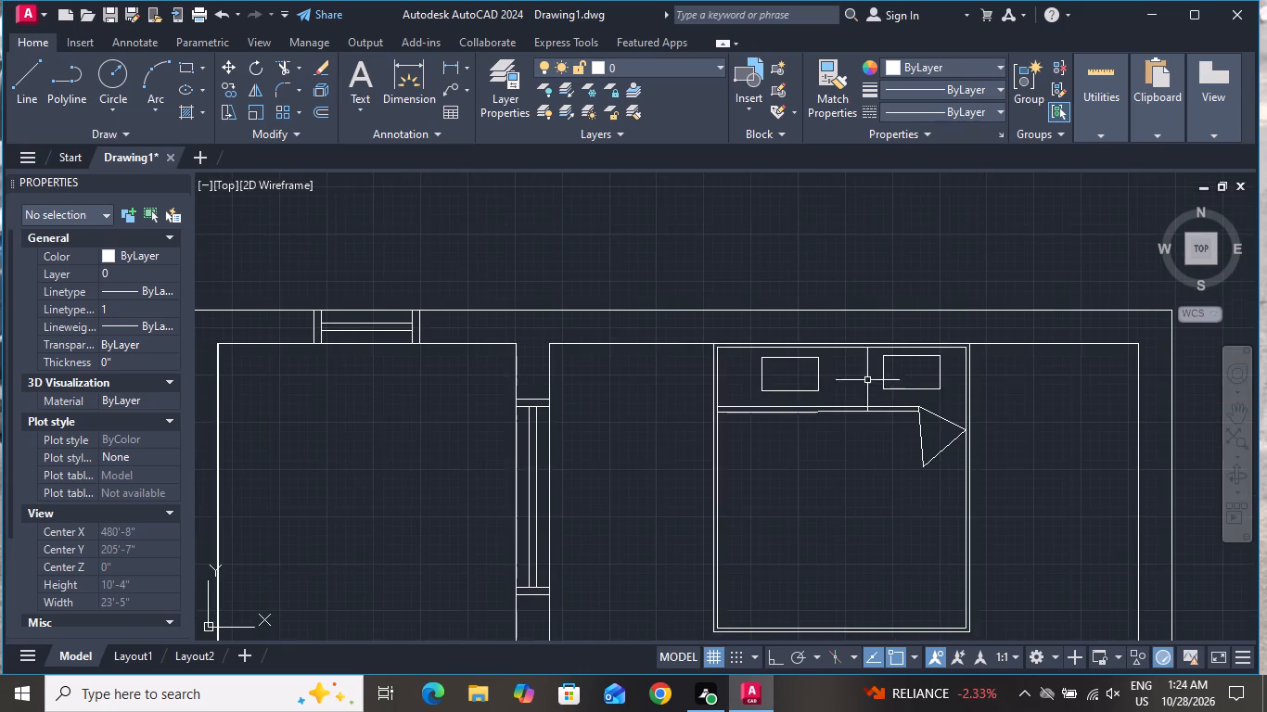
scroll(790, 381, "down", 1)
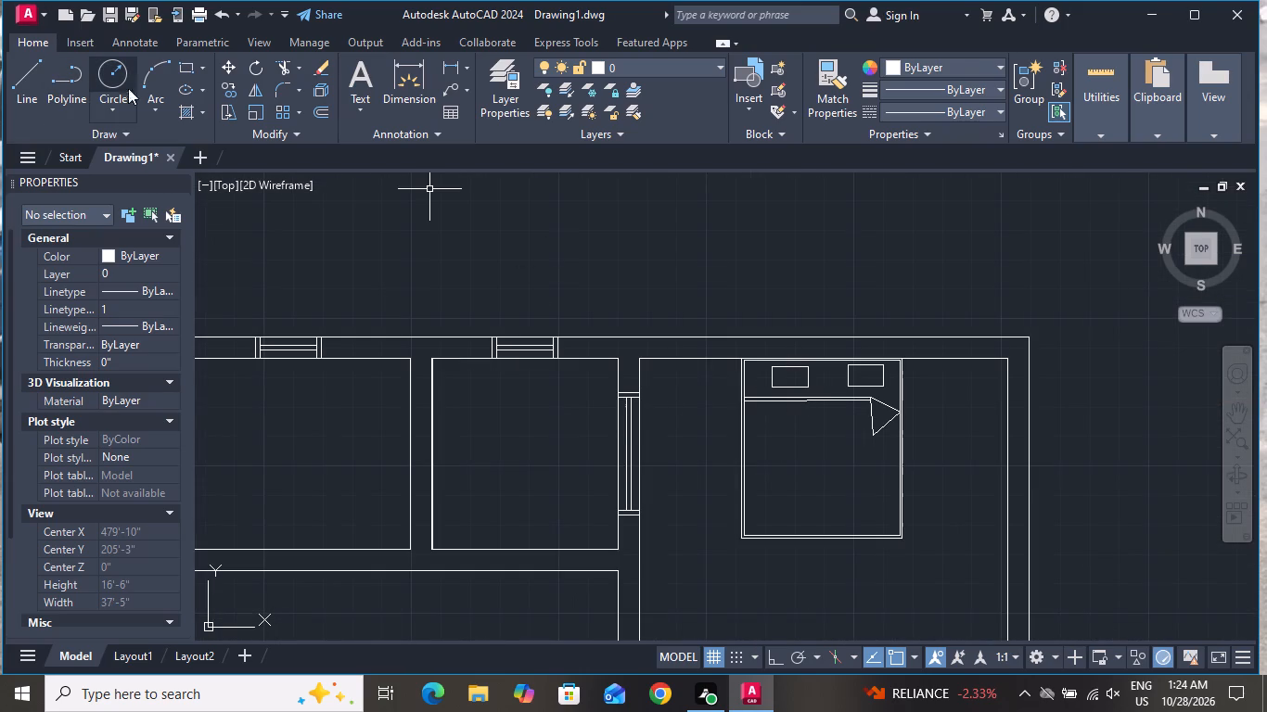
left_click(183, 69)
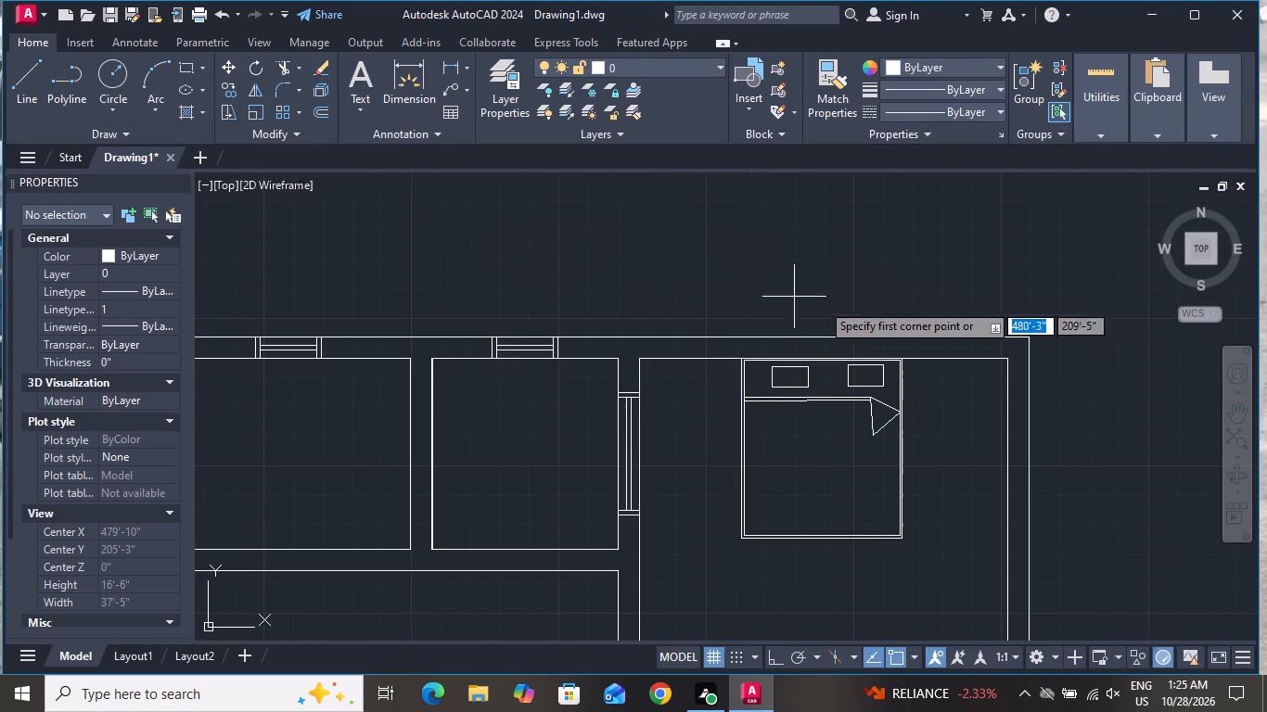
scroll(907, 371, "up", 3)
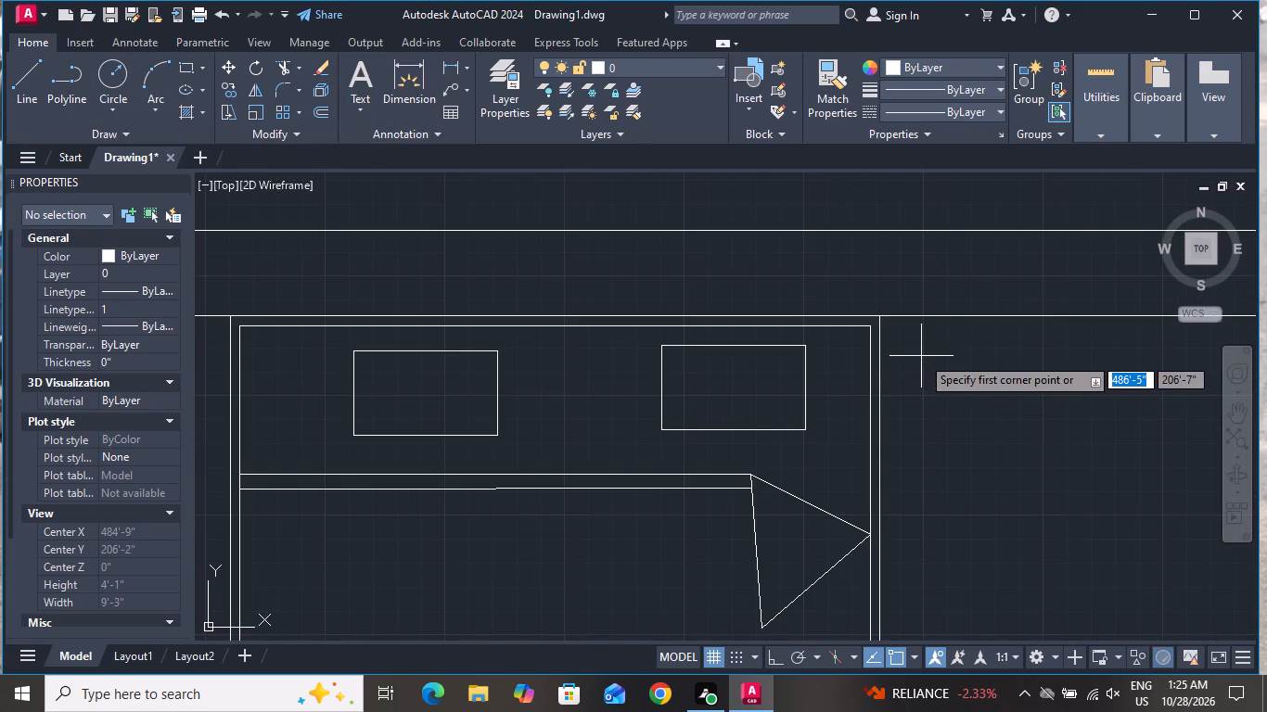
left_click(915, 344)
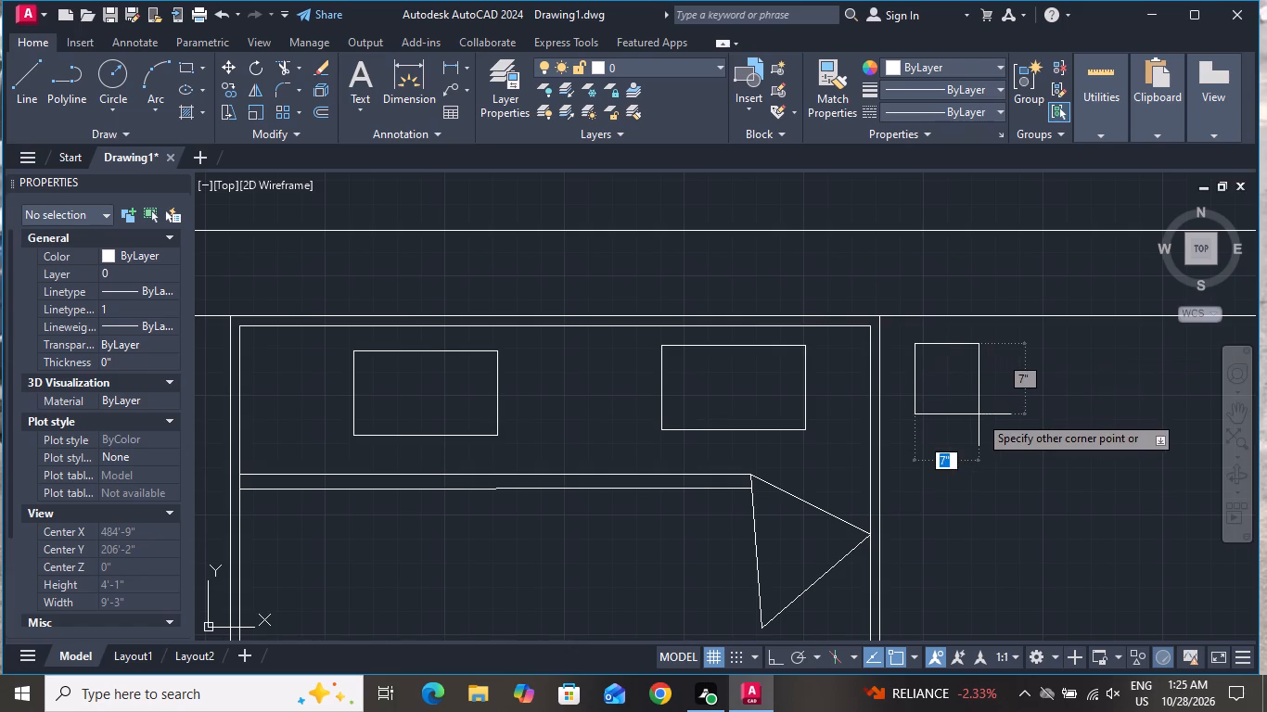
left_click(989, 418)
Offset the side-table square 1" outward.
type("O 1\"")
key("Return")
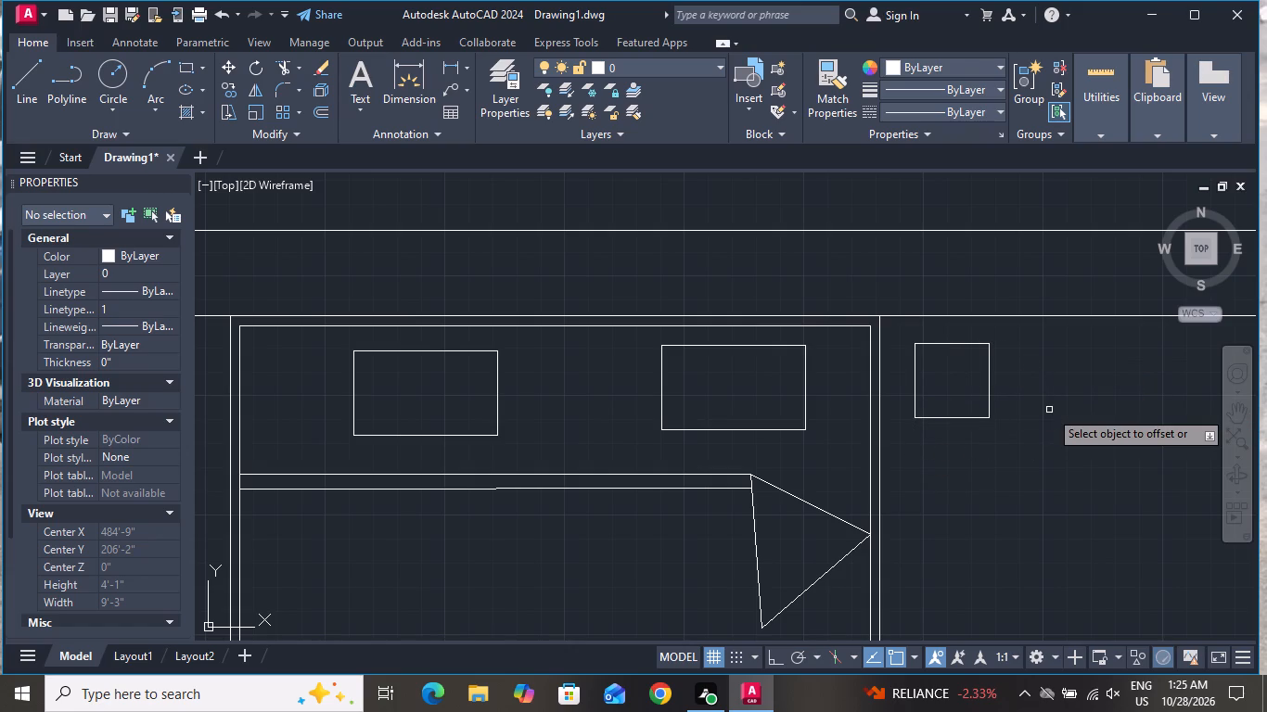
left_click(960, 421)
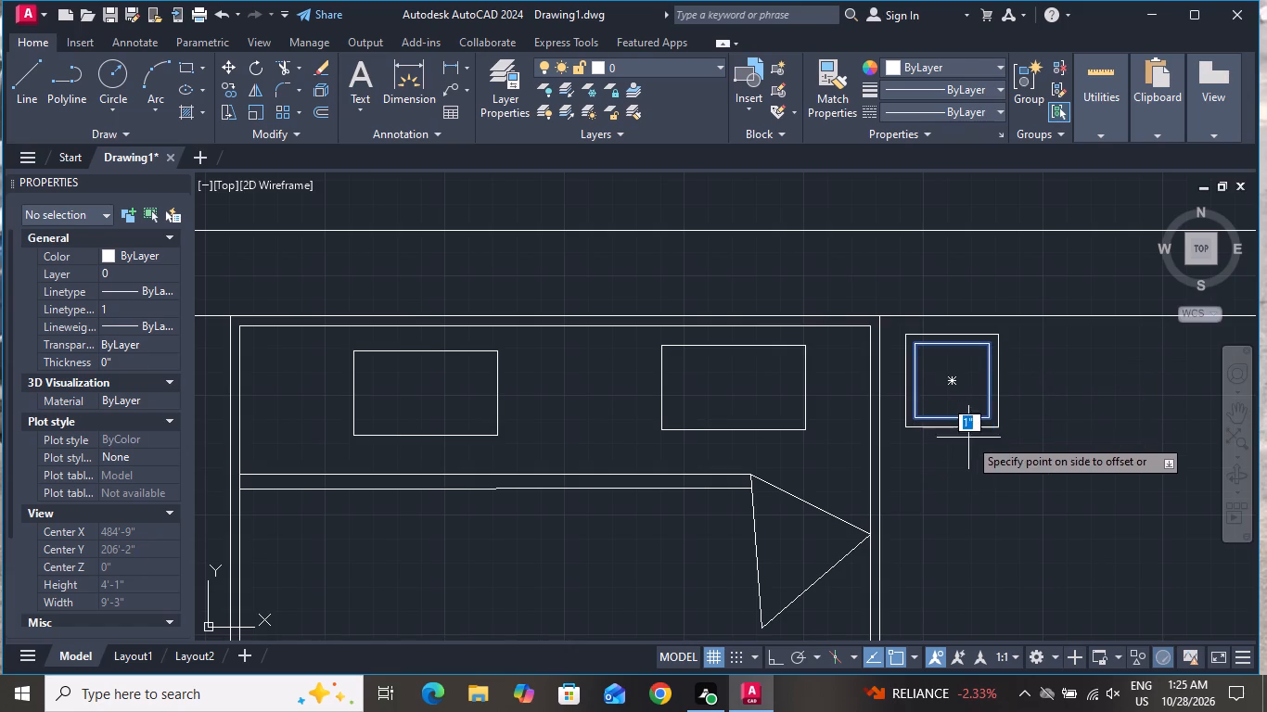
left_click(971, 444)
right_click(971, 444)
left_click(1018, 476)
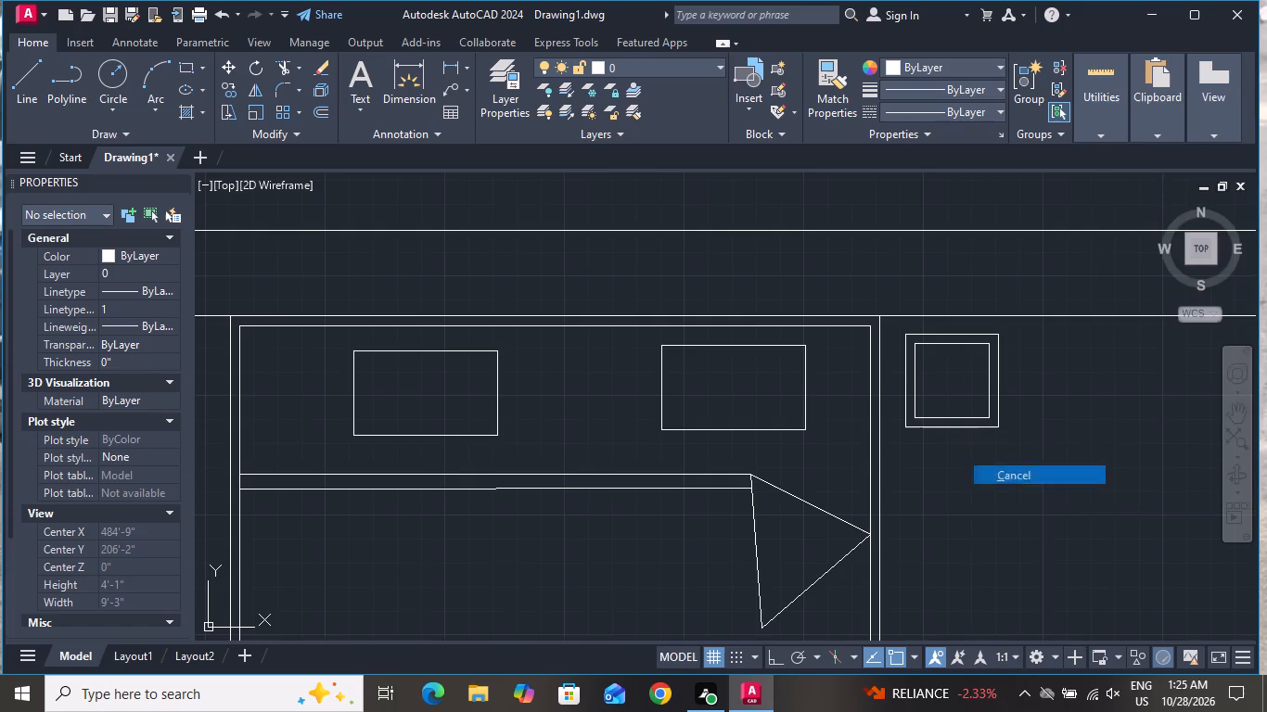
Draw a circle with a radius of about 2" at the centre of the side-table square.
scroll(1020, 464, "down", 4)
scroll(1022, 449, "up", 5)
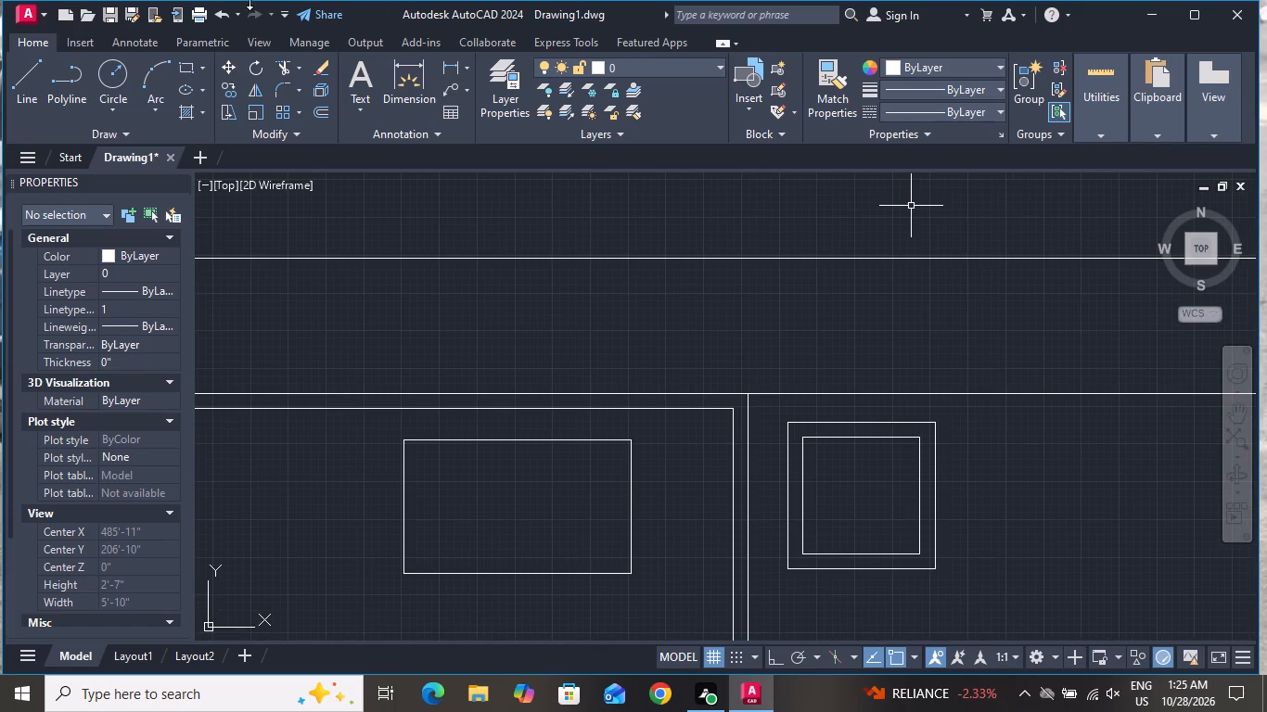
left_click(104, 65)
scroll(854, 447, "up", 1)
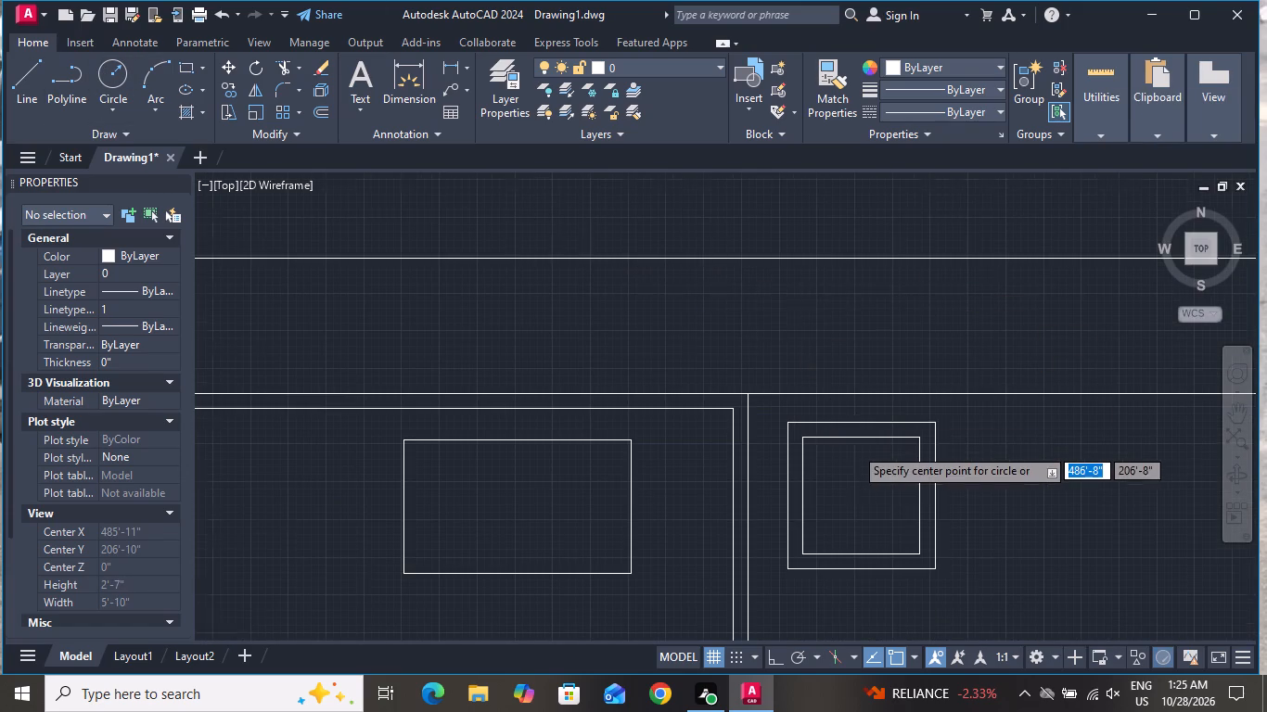
scroll(854, 447, "up", 1)
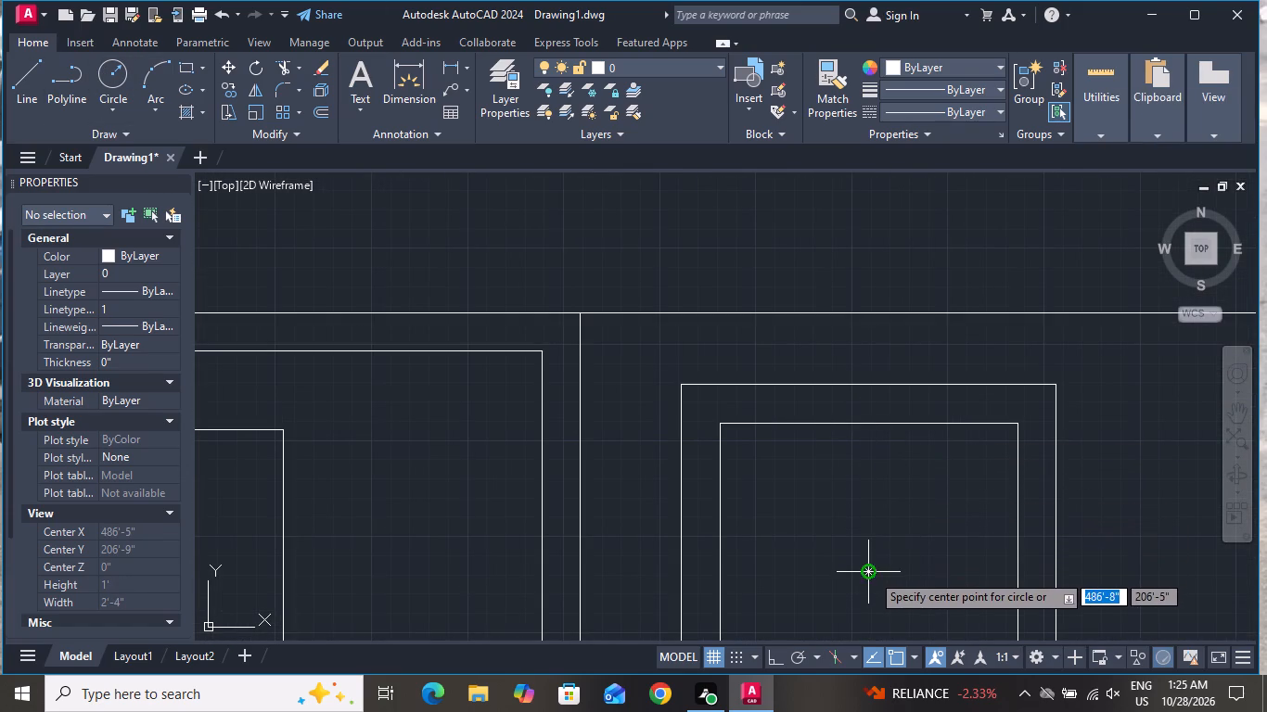
left_click(871, 573)
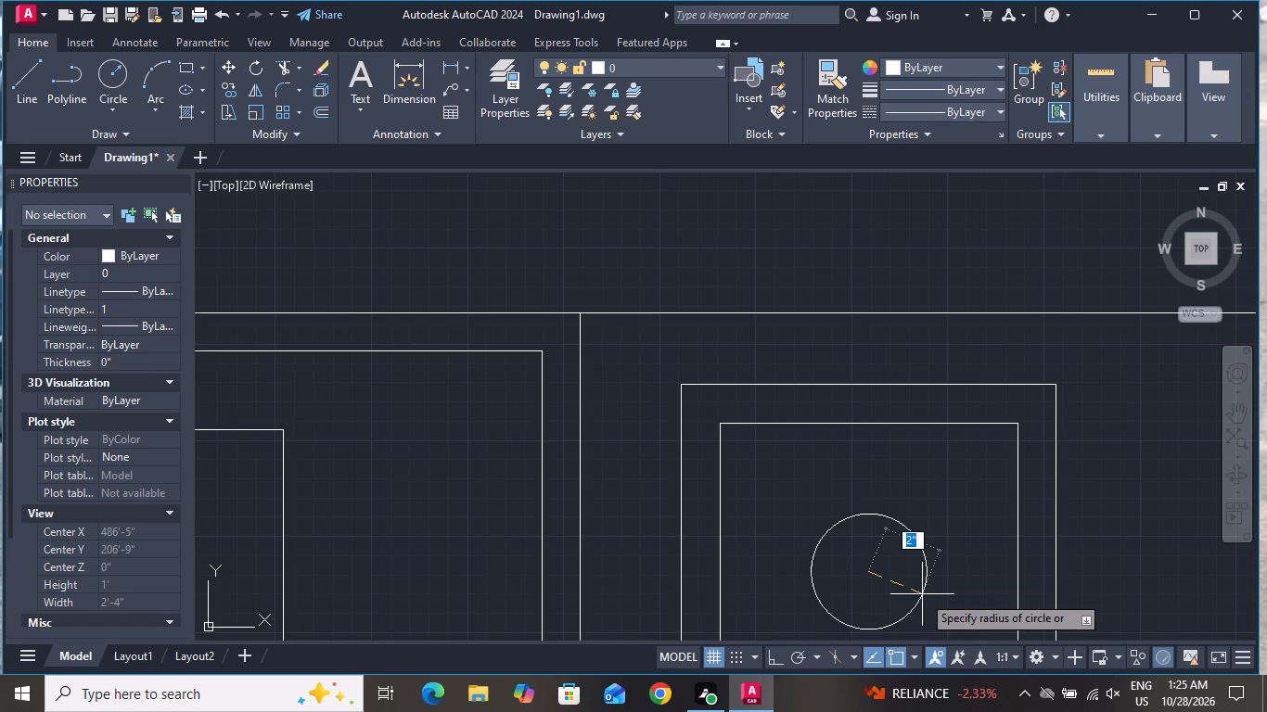
left_click(935, 594)
Draw a roughly horizontal line about 5" long across the side-table lamp circle, extending past it on both sides.
scroll(570, 189, "down", 2)
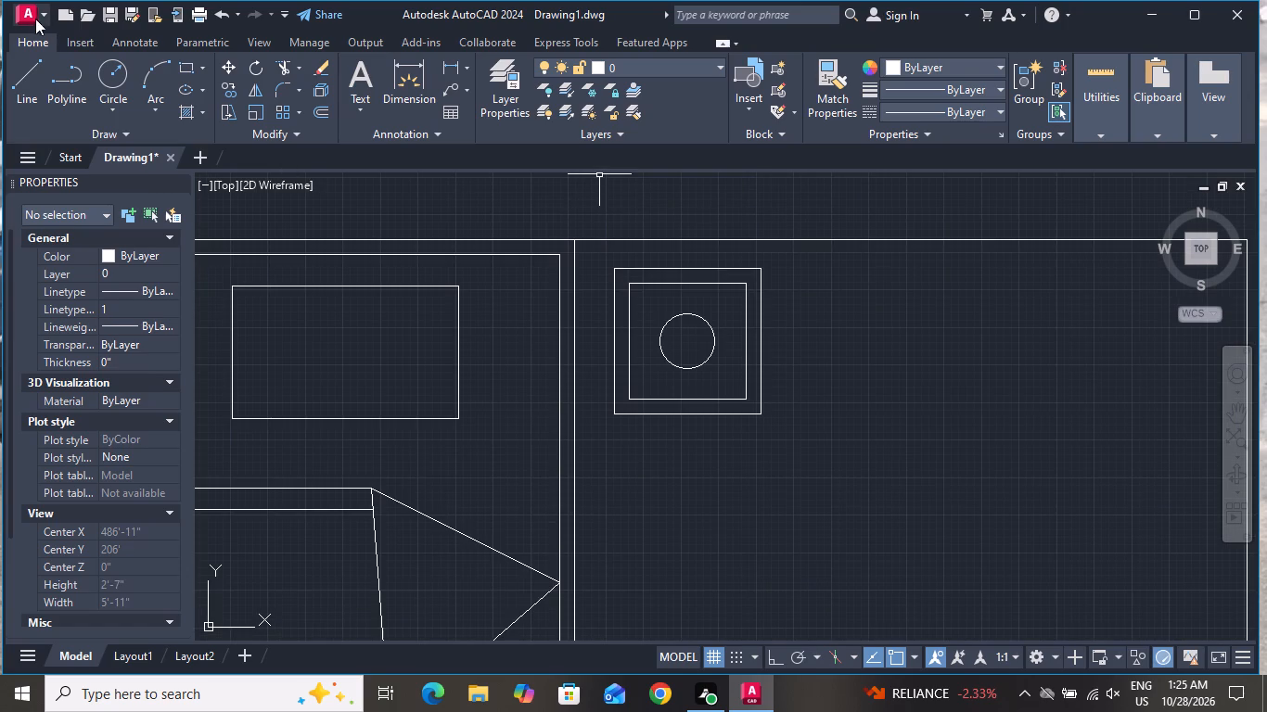
left_click(23, 51)
left_click(27, 80)
scroll(601, 365, "up", 2)
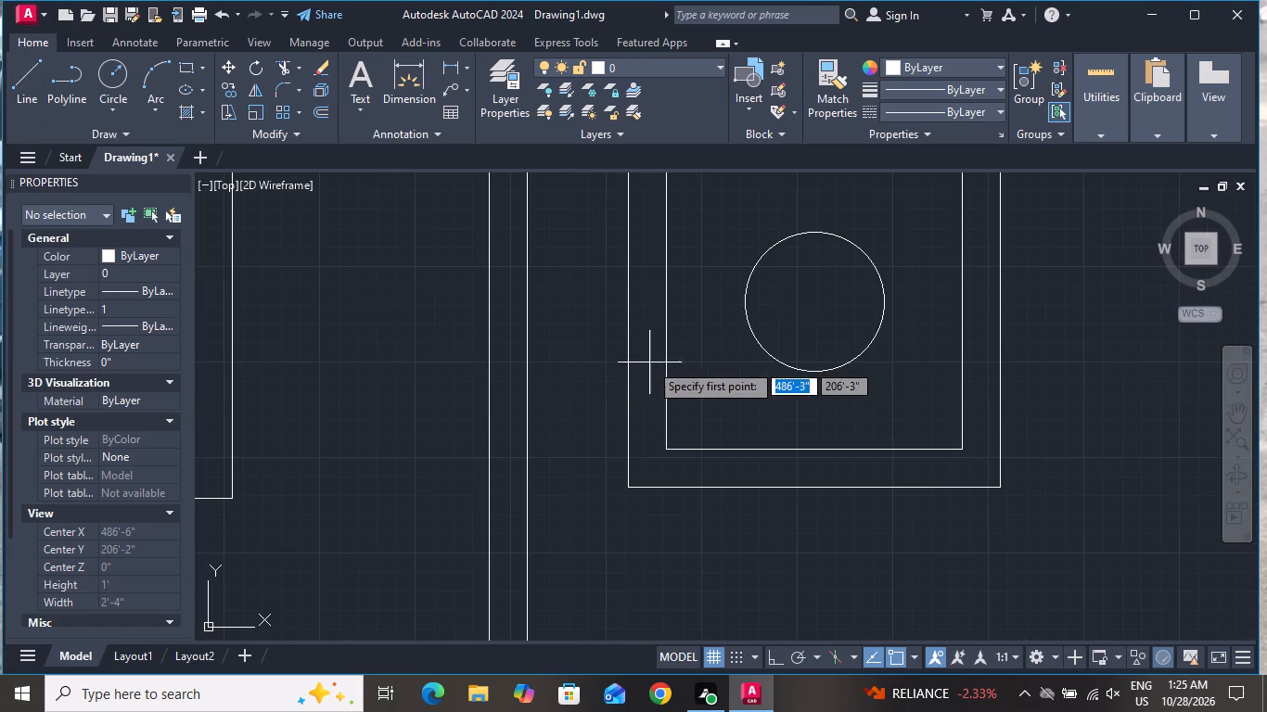
left_click(716, 299)
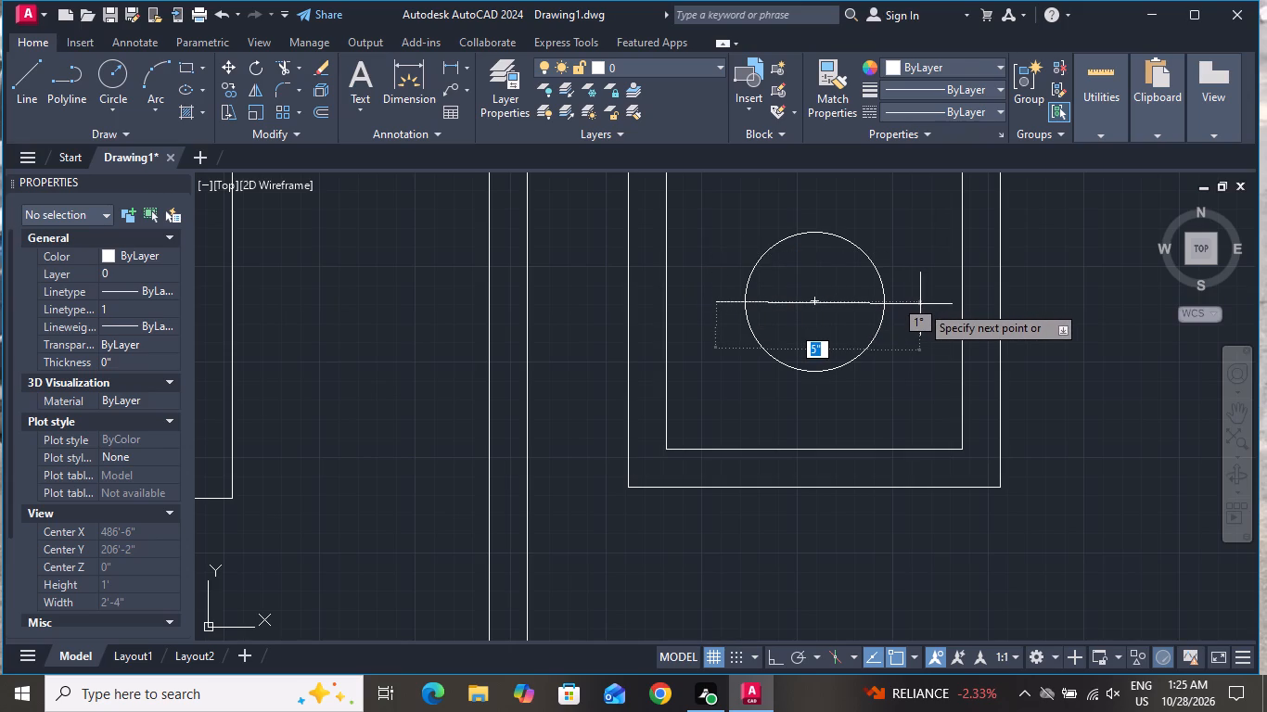
left_click(917, 304)
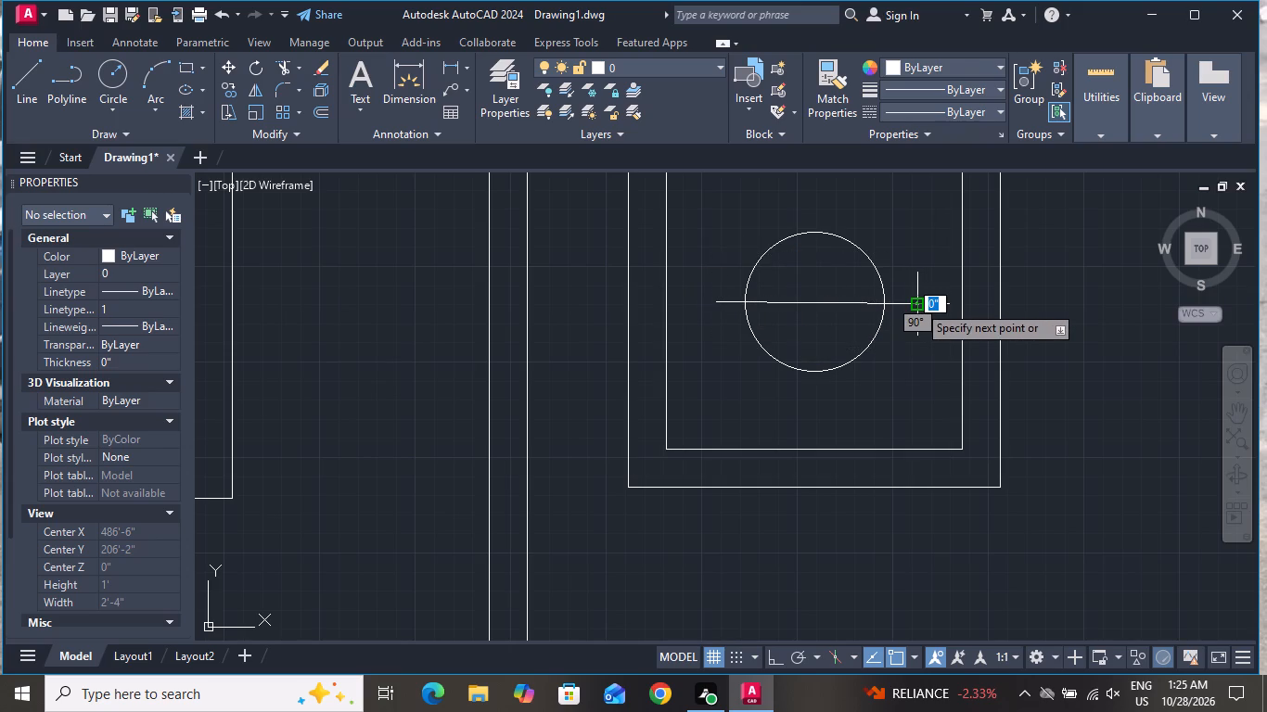
right_click(914, 304)
left_click(929, 333)
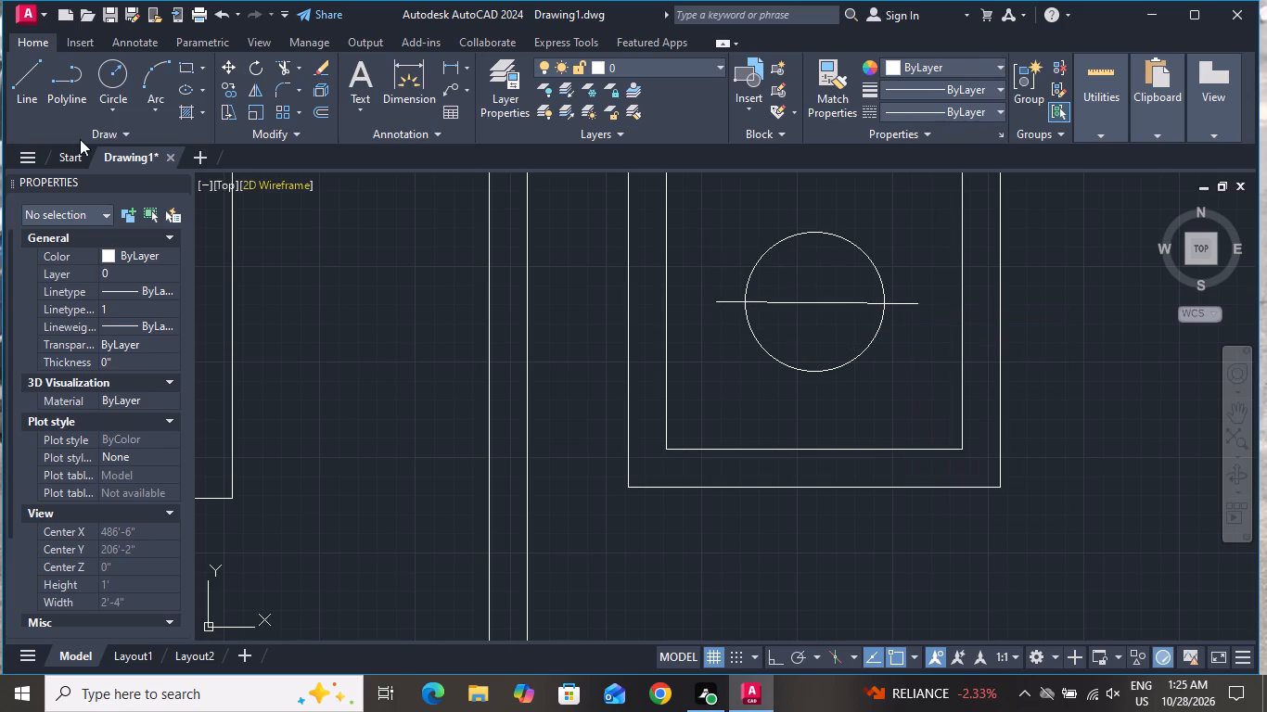
Draw a near-vertical line about 5" long through the centre of the lamp circle, crossing the horizontal line.
left_click(36, 89)
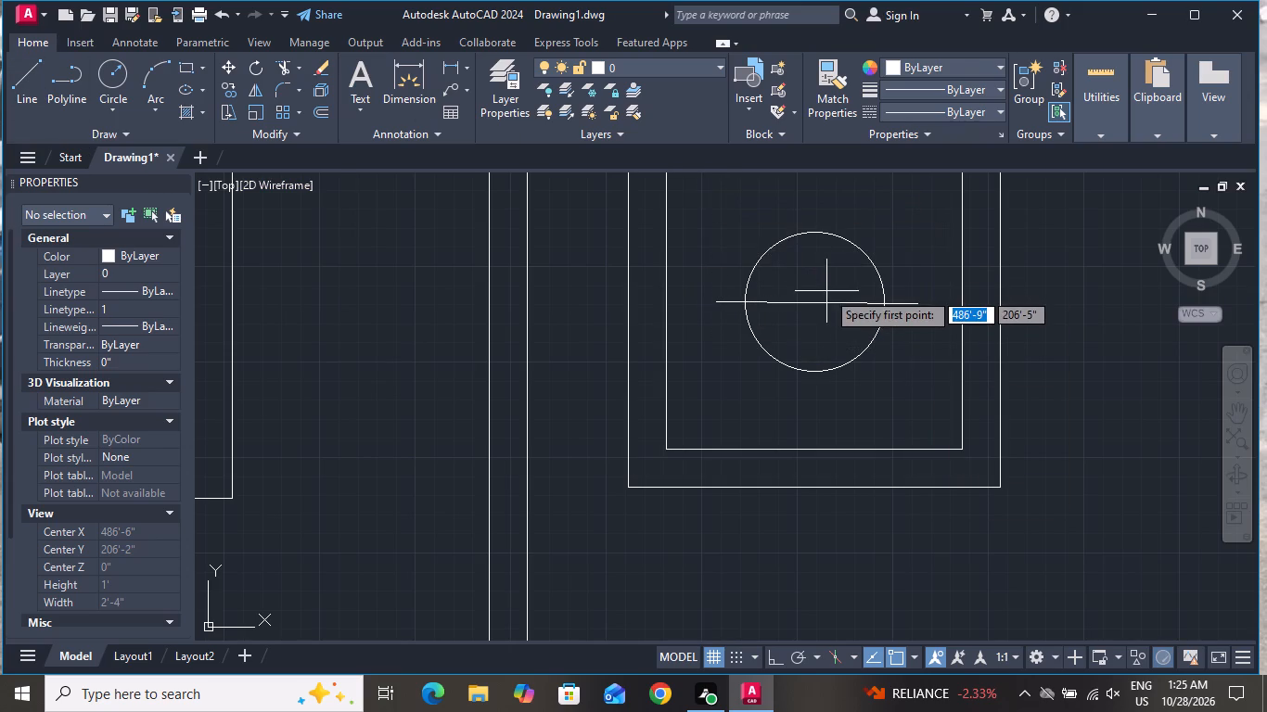
left_click(813, 207)
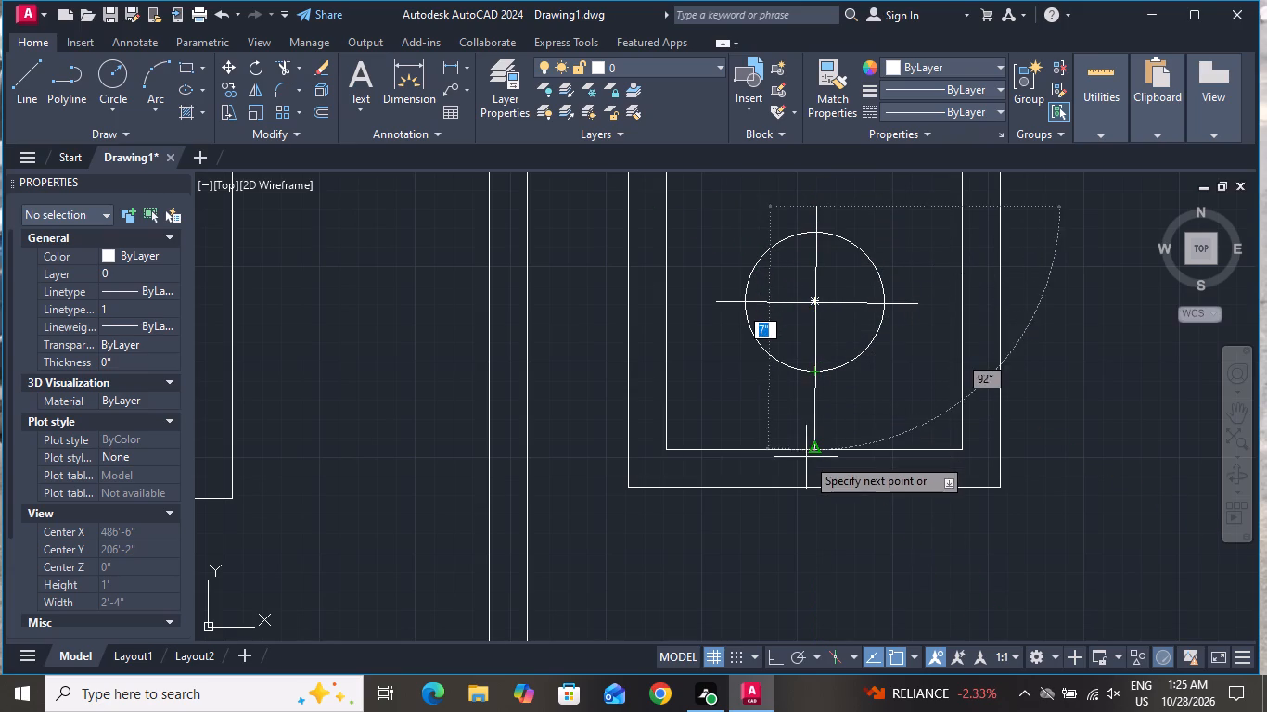
scroll(813, 417, "up", 1)
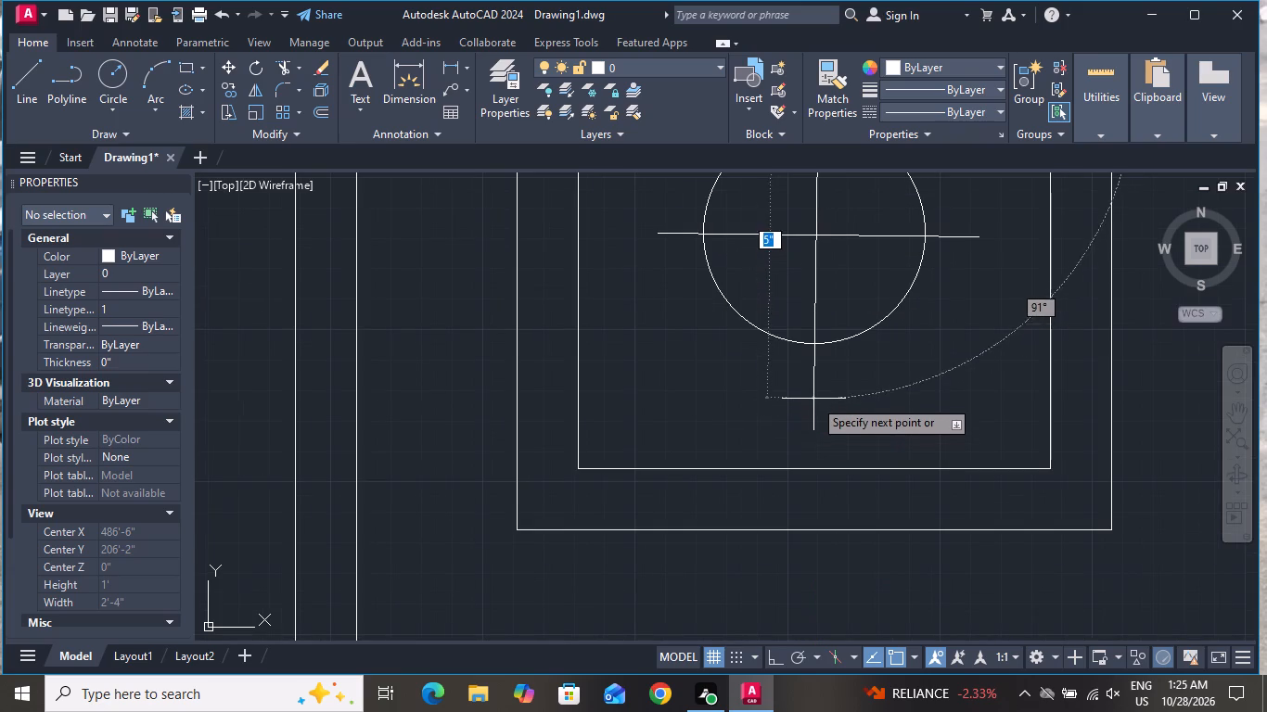
left_click(814, 393)
right_click(814, 393)
left_click(833, 422)
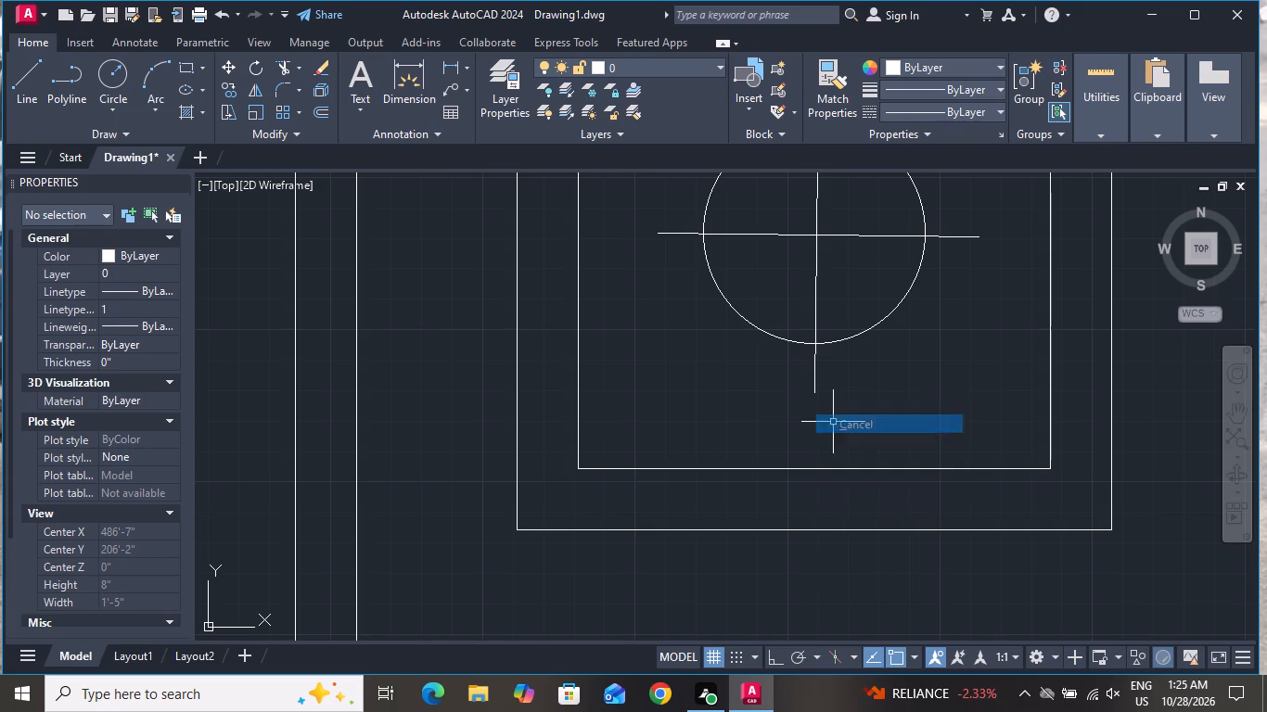
Copy the side table with its lamp symbol about 6'-11" west, to the other side of the bed.
scroll(830, 451, "down", 3)
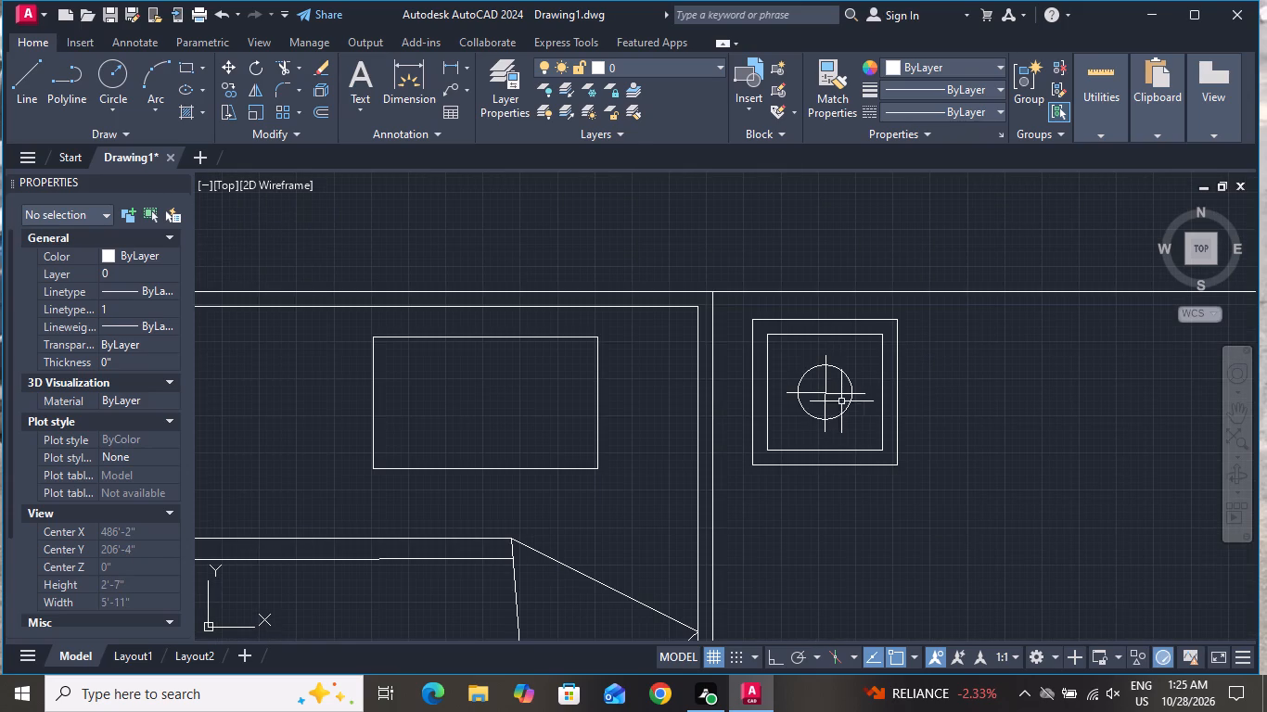
left_click(928, 308)
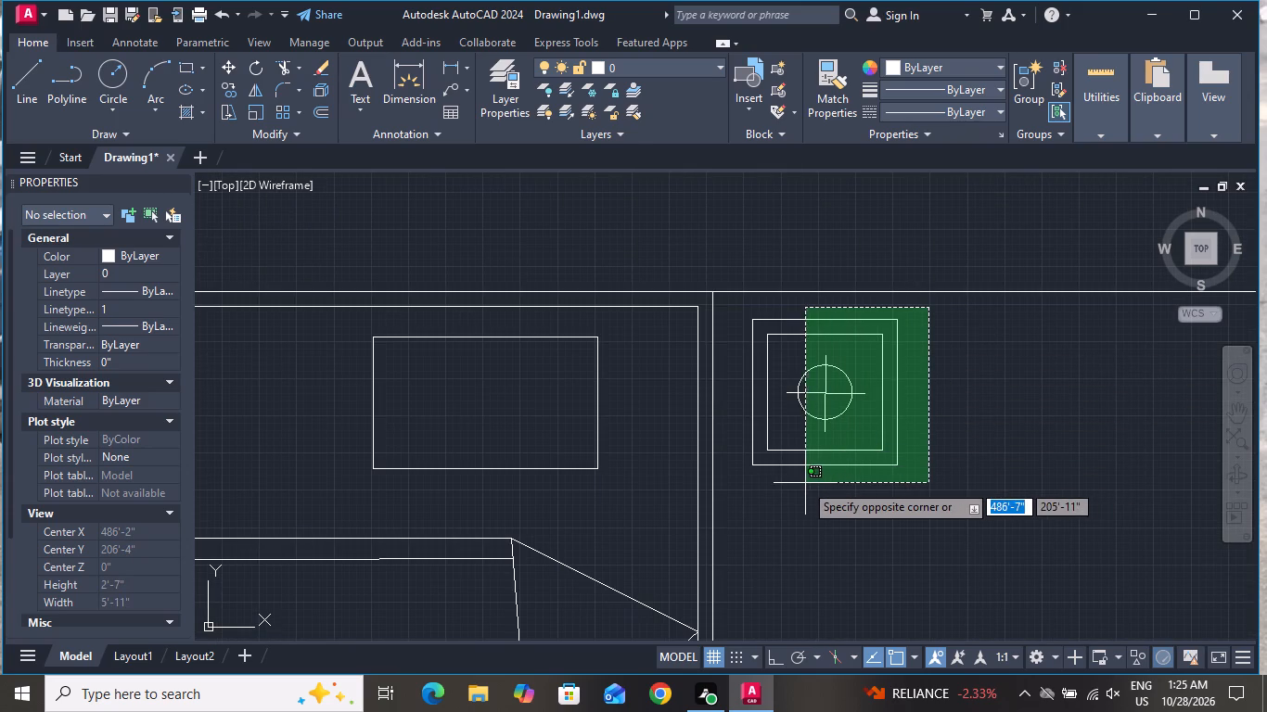
left_click(736, 484)
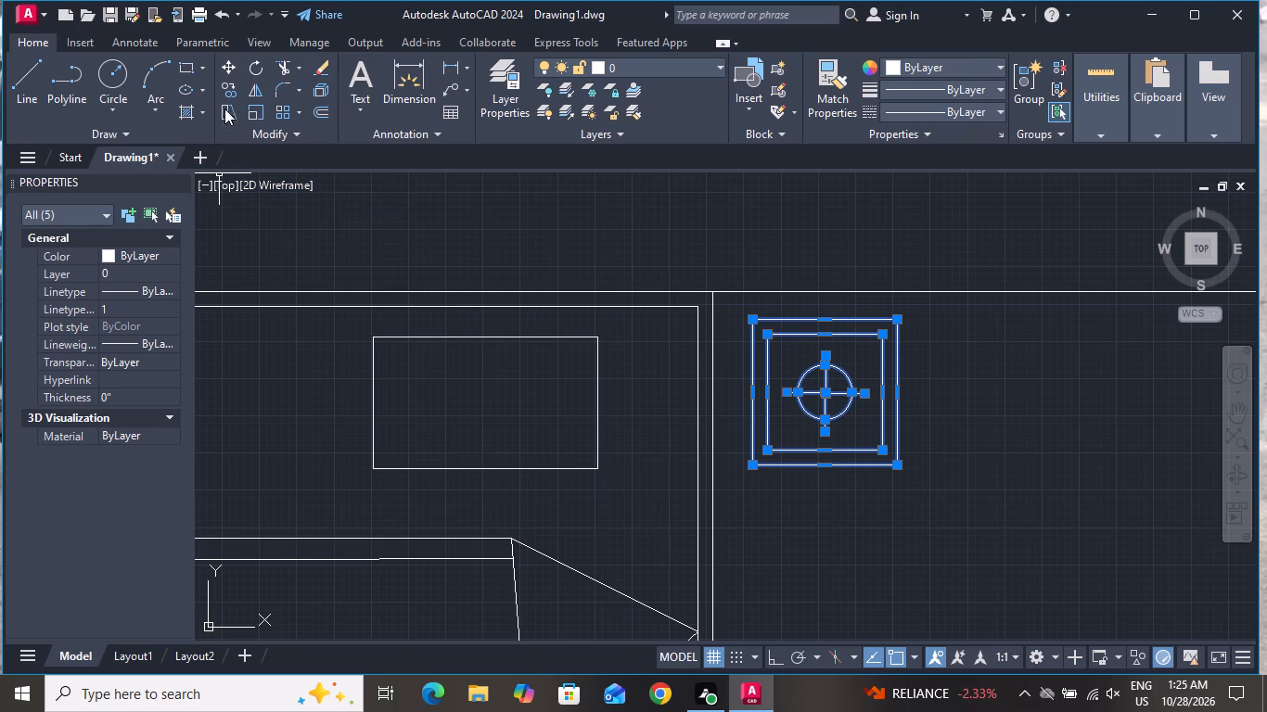
left_click(228, 95)
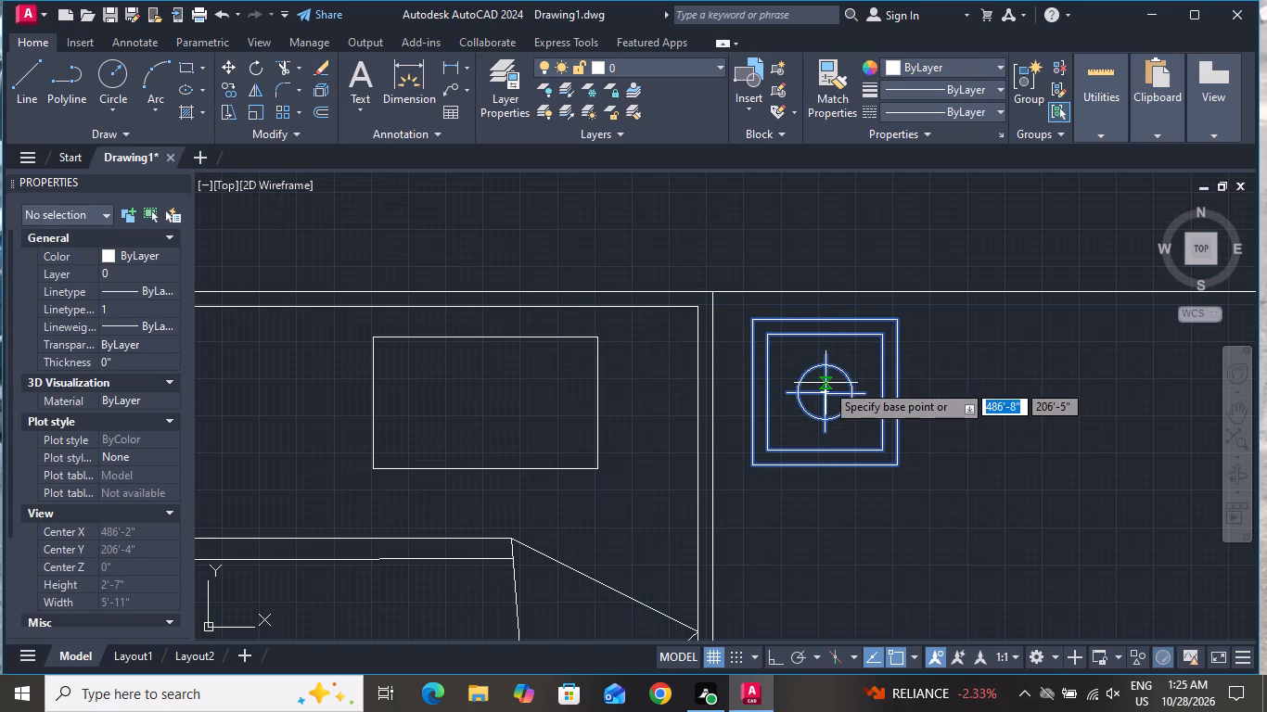
left_click(826, 383)
scroll(643, 407, "down", 4)
scroll(499, 408, "up", 2)
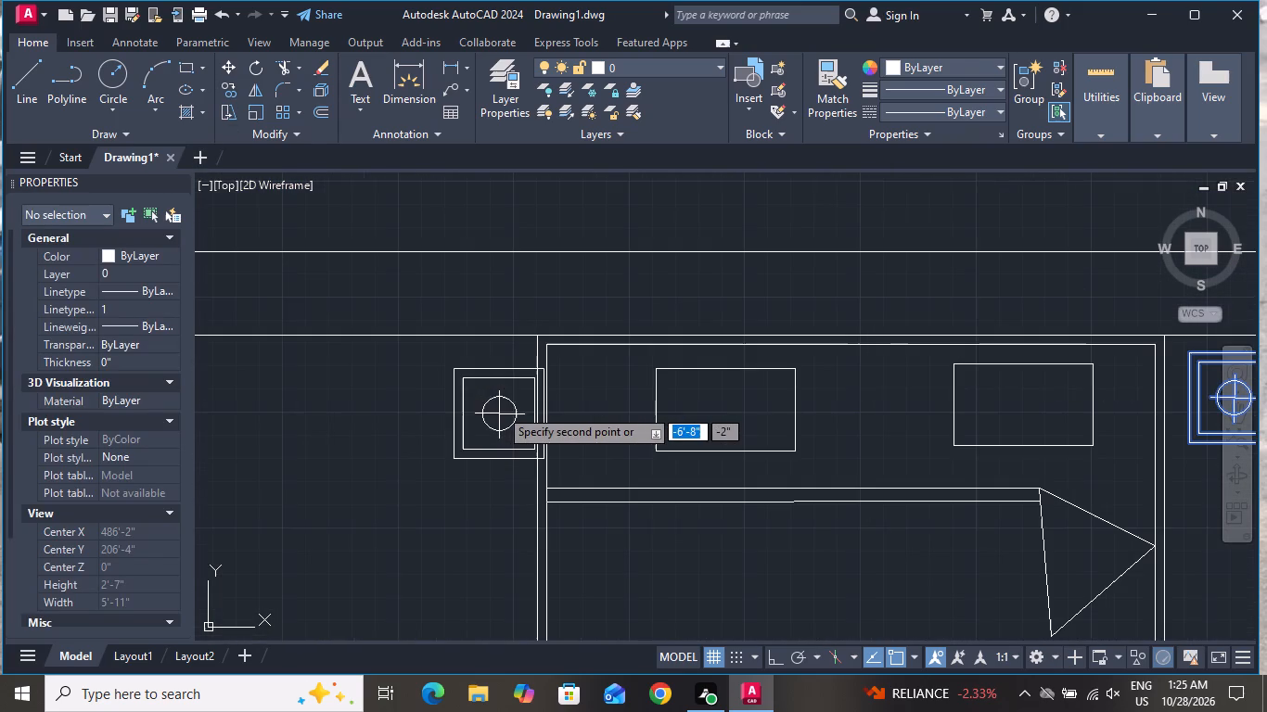
scroll(499, 408, "up", 1)
scroll(436, 401, "down", 1)
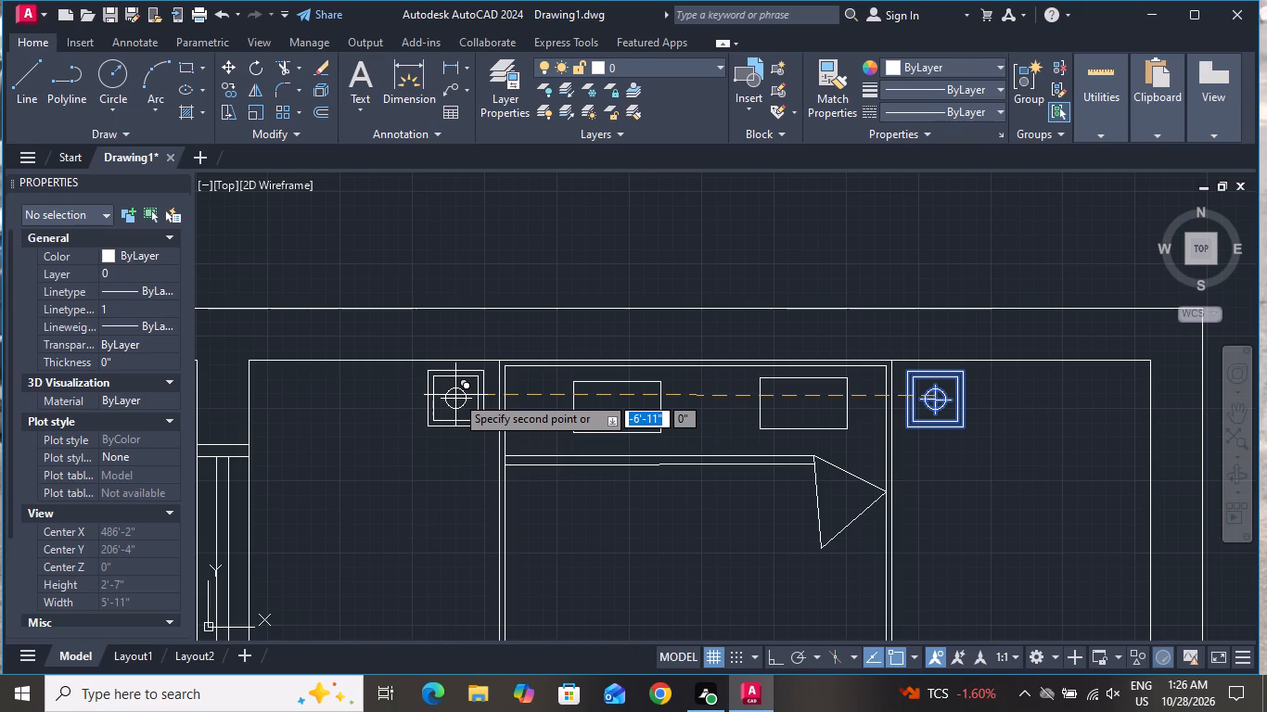
left_click(455, 393)
right_click(388, 441)
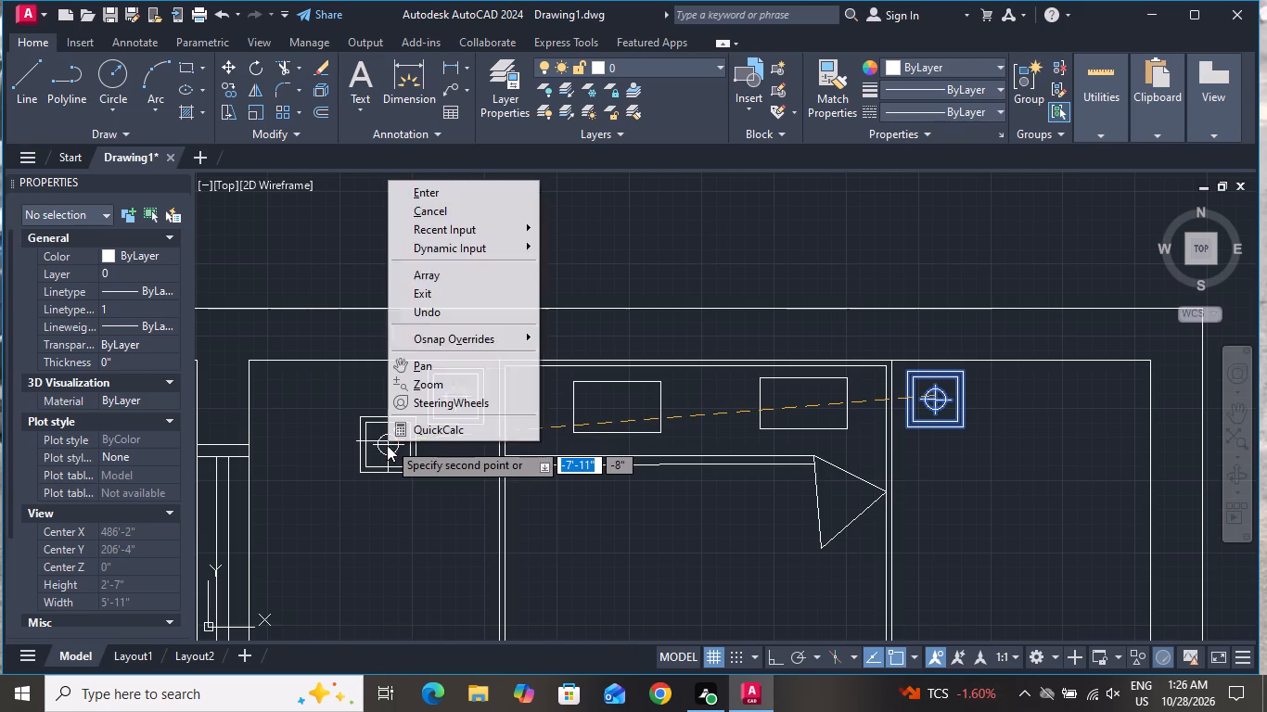
left_click(433, 217)
Draw a short jamb line across the bedroom's west wall, just north of its southwest inner corner.
scroll(538, 310, "down", 3)
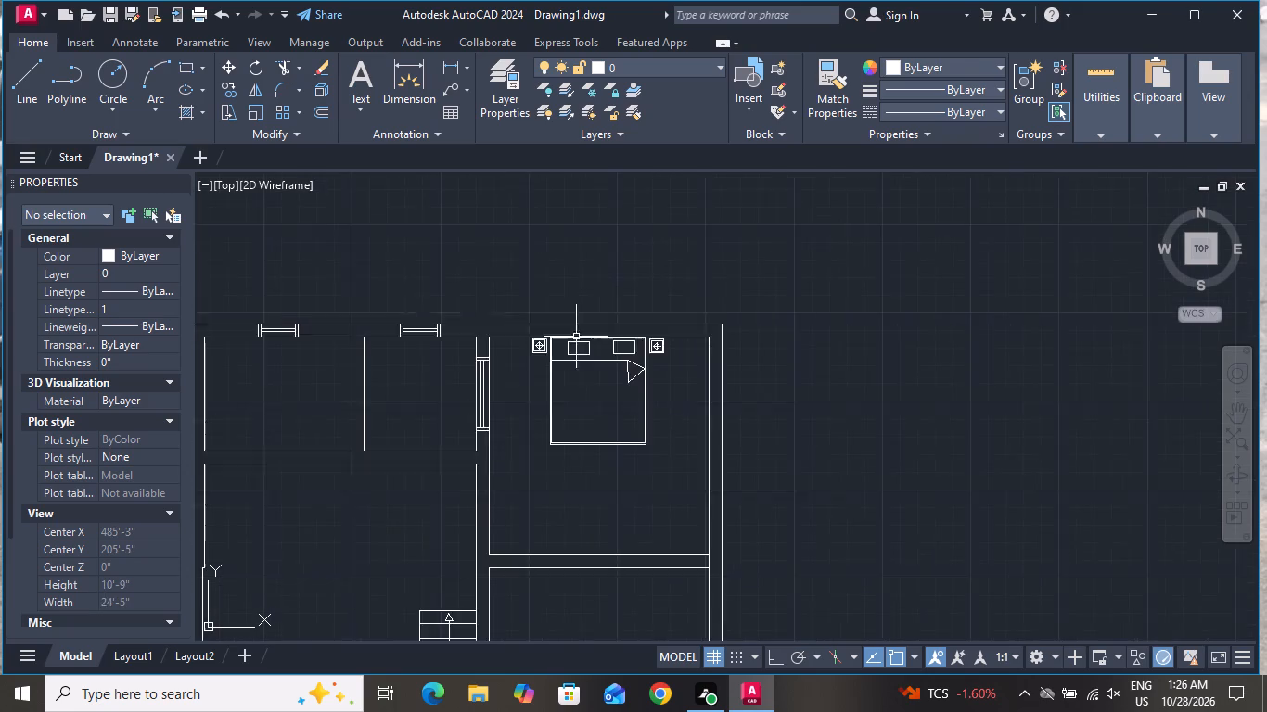
scroll(577, 337, "down", 1)
scroll(562, 375, "up", 1)
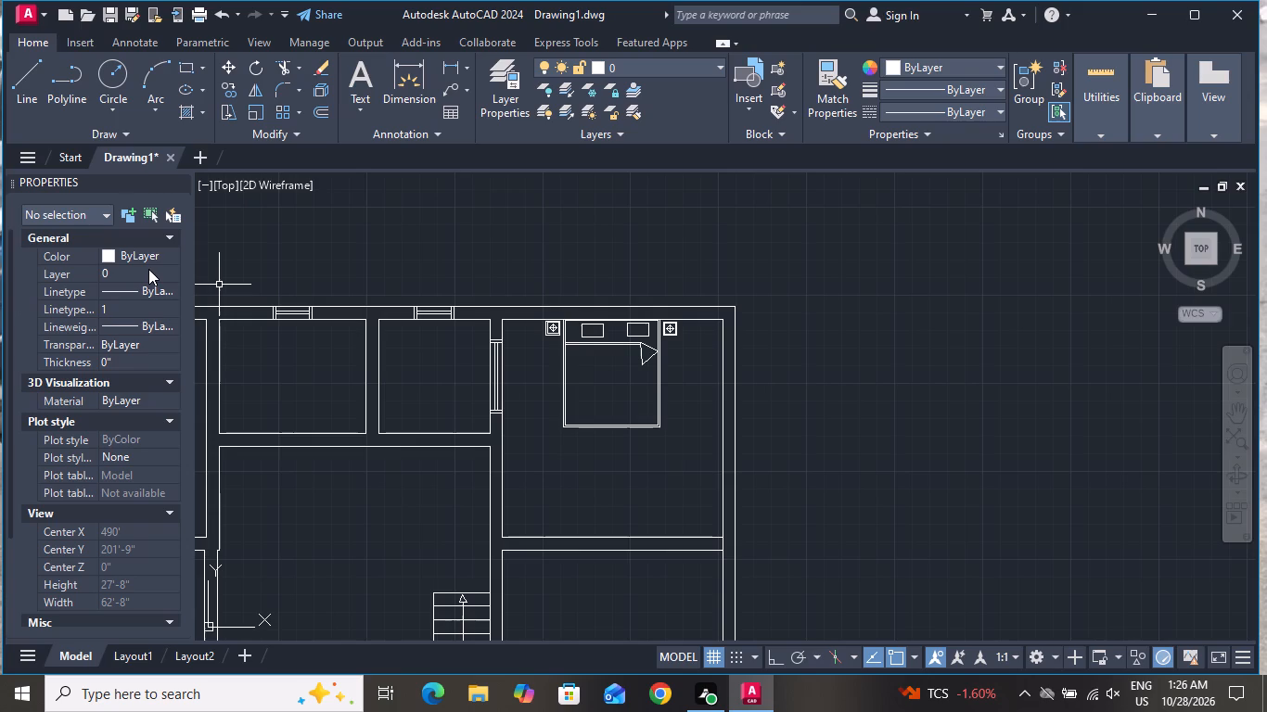
left_click(20, 86)
scroll(524, 524, "up", 2)
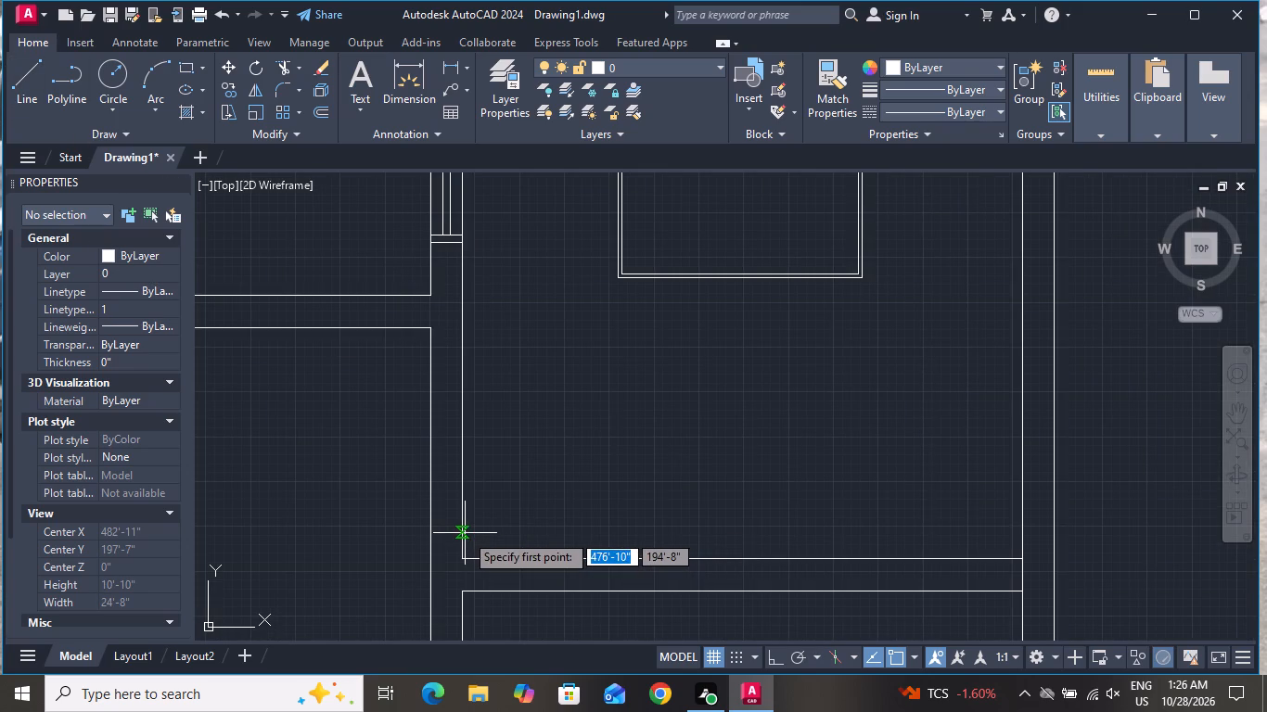
left_click(465, 533)
left_click(433, 533)
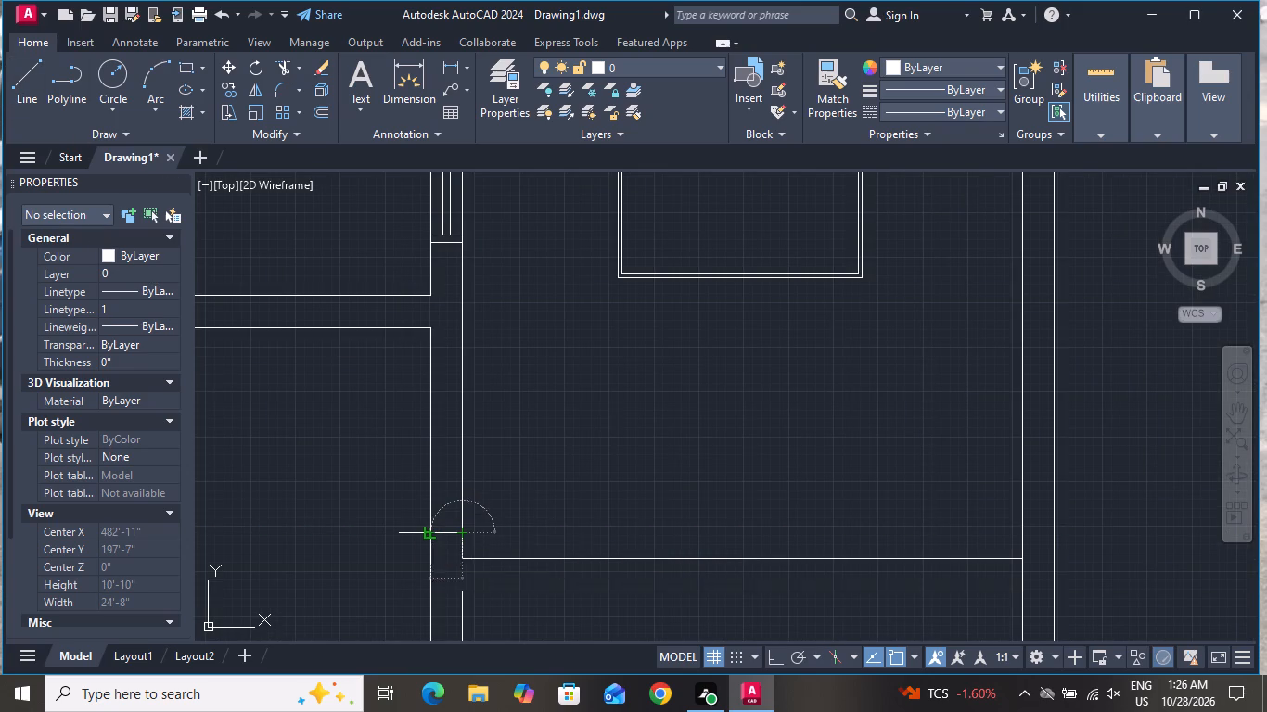
right_click(433, 533)
left_click(466, 357)
Draw a second jamb line about 9" long across the bedroom's west wall, just below the partition wall junction.
left_click(35, 80)
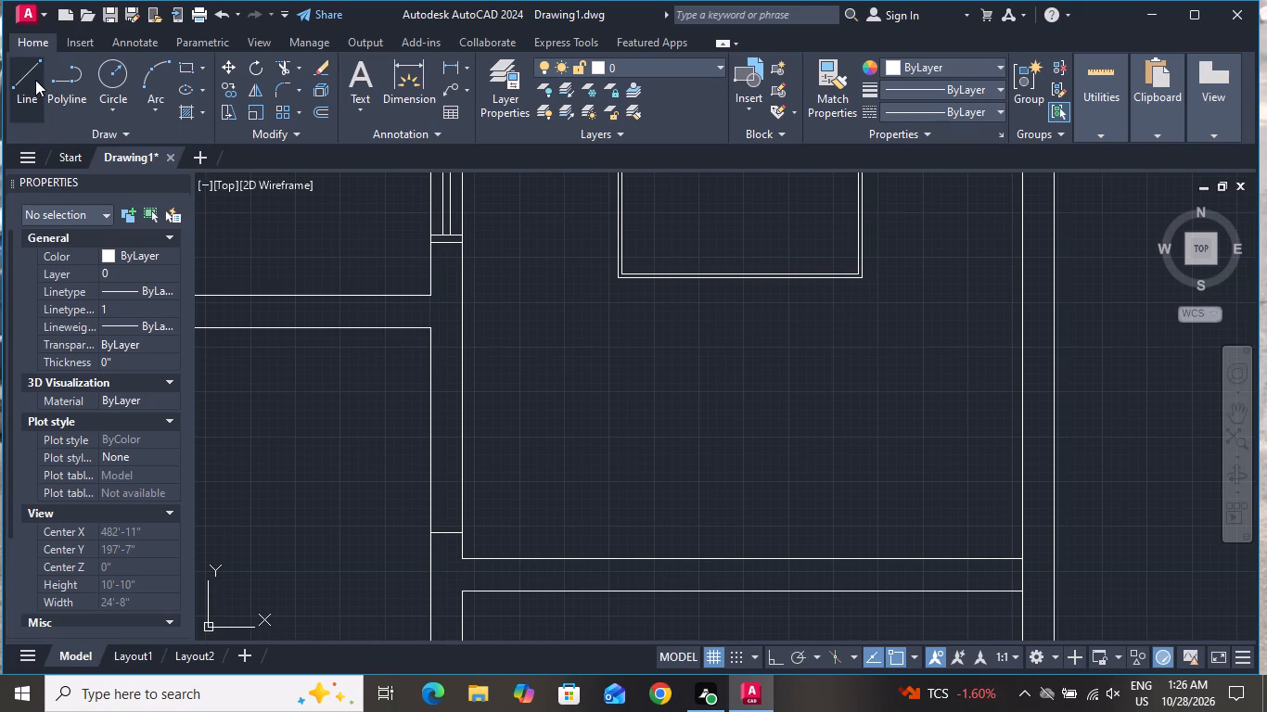
scroll(300, 409, "down", 1)
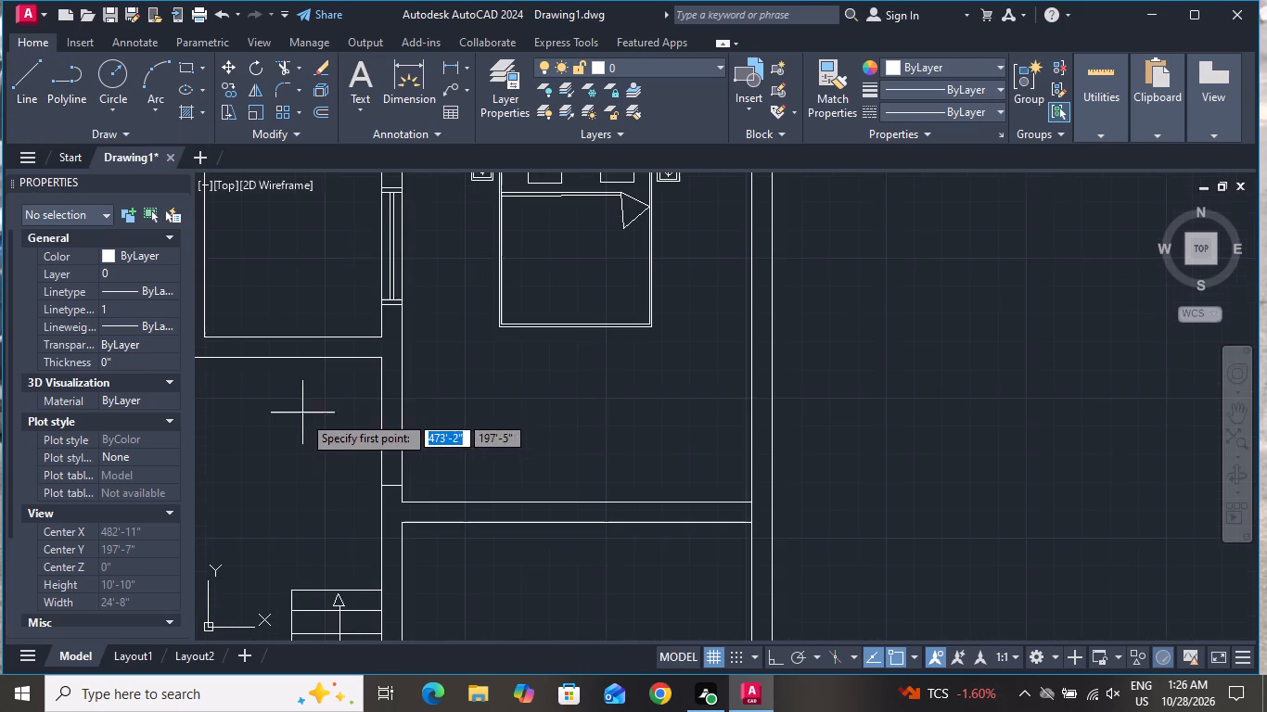
scroll(413, 376, "up", 1)
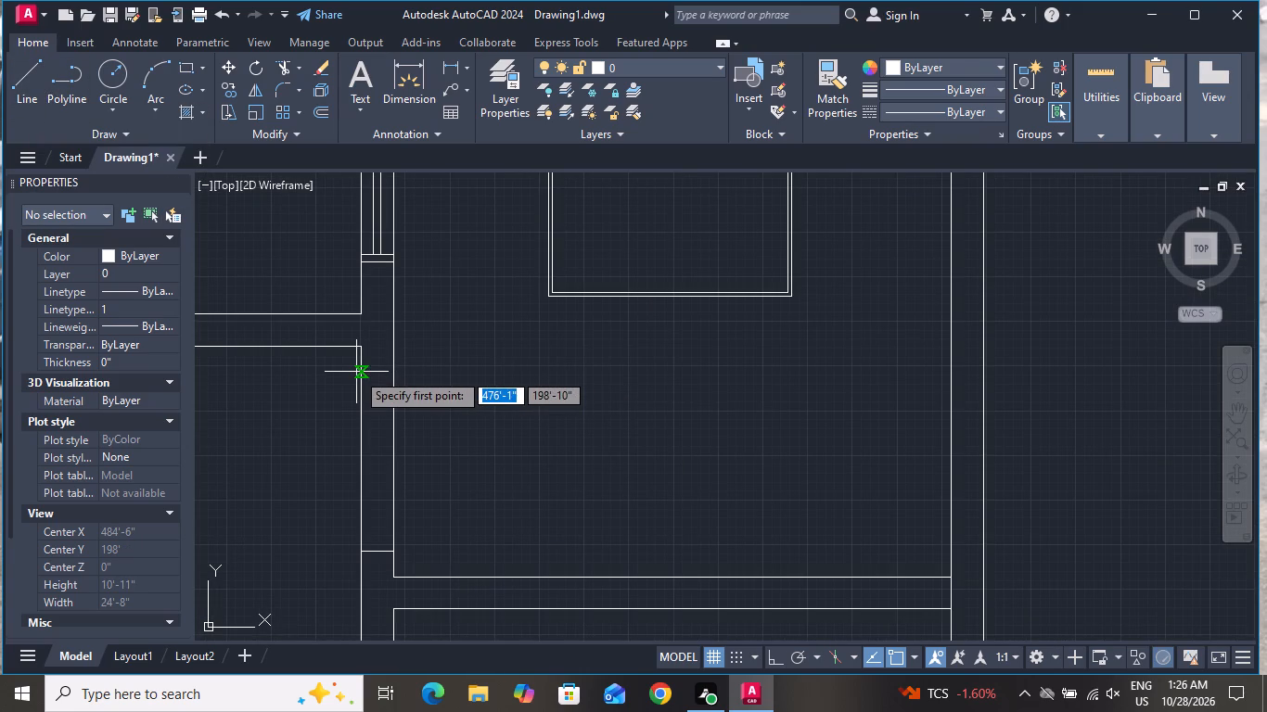
left_click(362, 372)
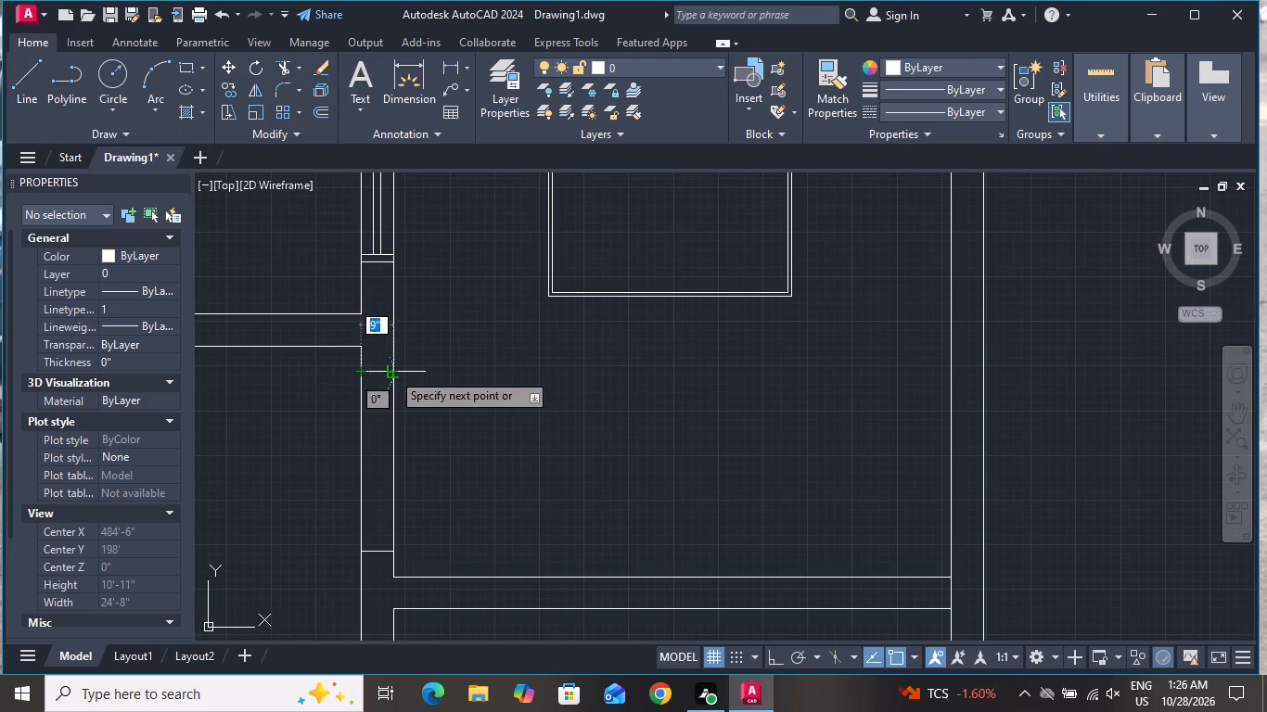
left_click(391, 372)
right_click(391, 372)
left_click(471, 398)
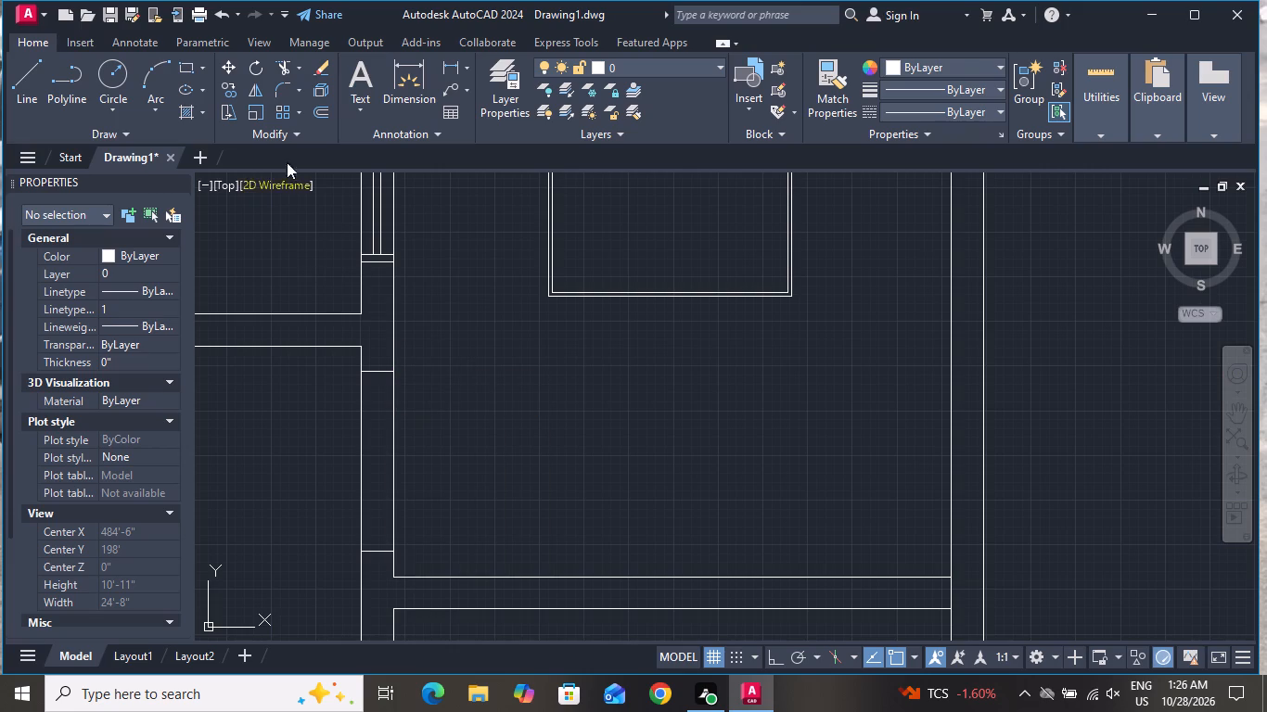
Trim both west wall lines between the two jamb lines to open the bedroom doorway.
left_click(278, 69)
left_click(427, 419)
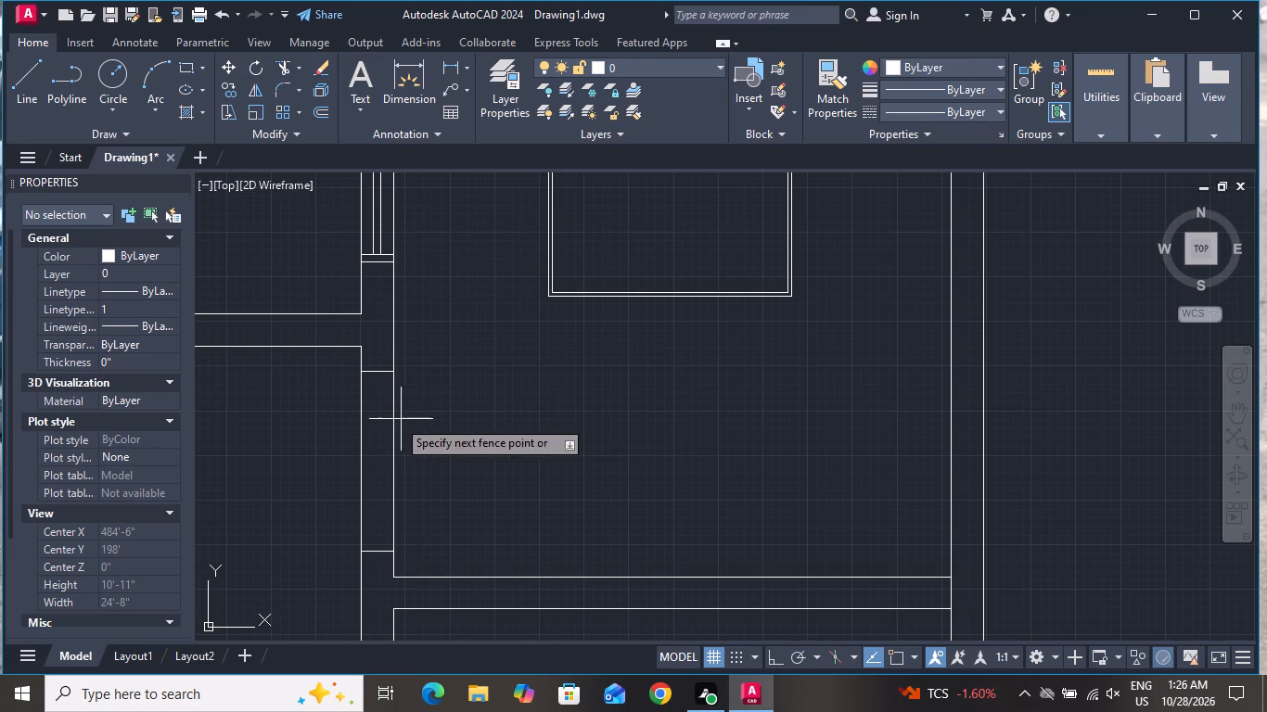
left_click(338, 418)
scroll(416, 443, "down", 1)
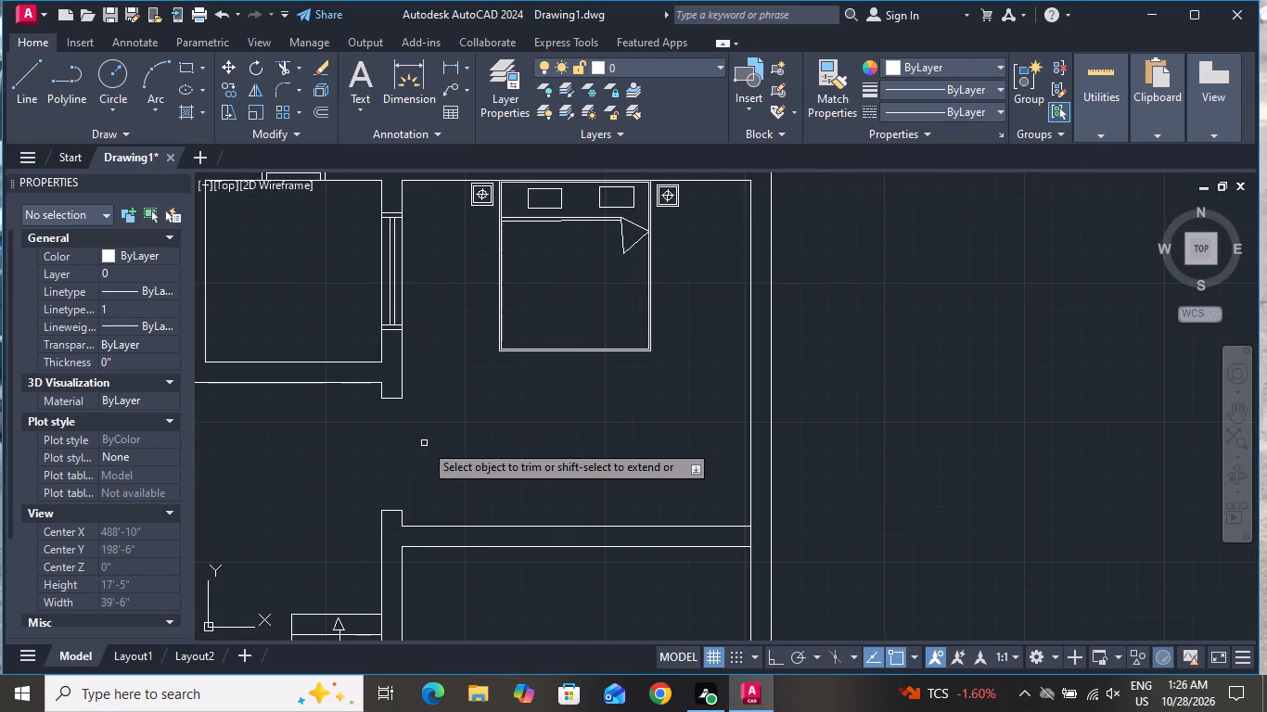
right_click(426, 439)
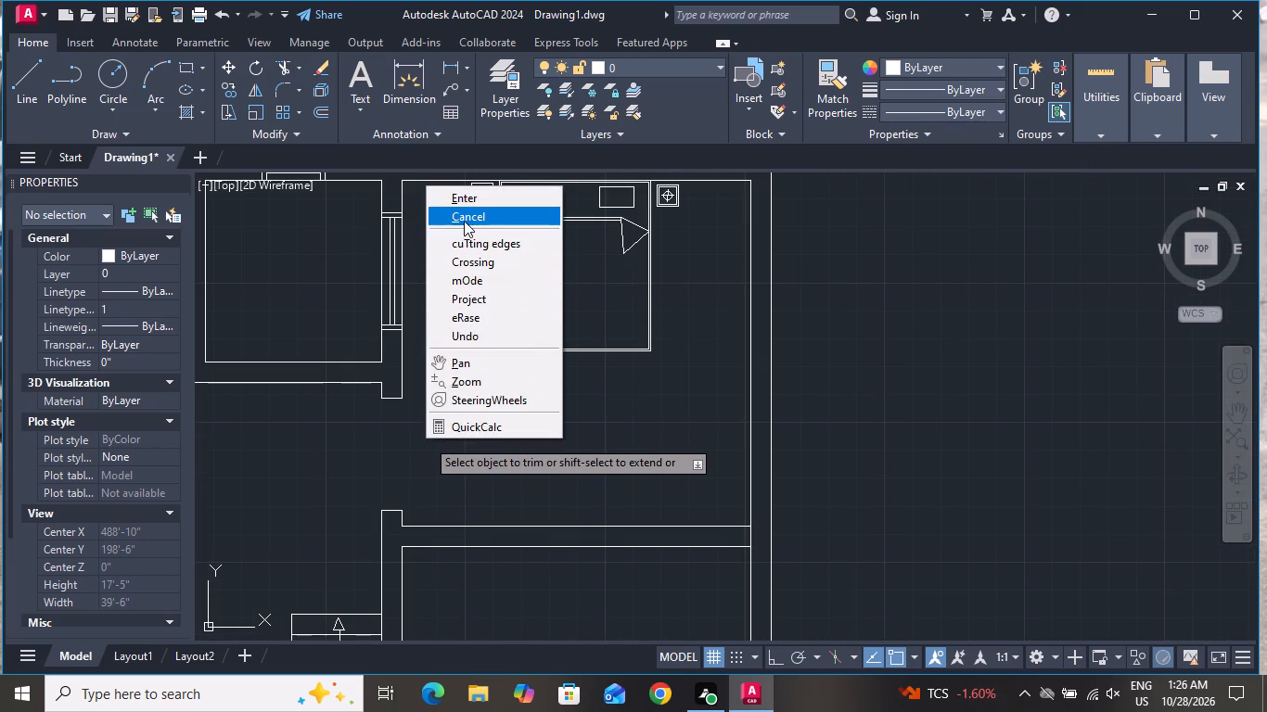
left_click(464, 220)
Draw a vertical line south from the midpoint of the doorway's north jamb, with ortho mode on.
scroll(470, 283, "down", 1)
left_click(26, 70)
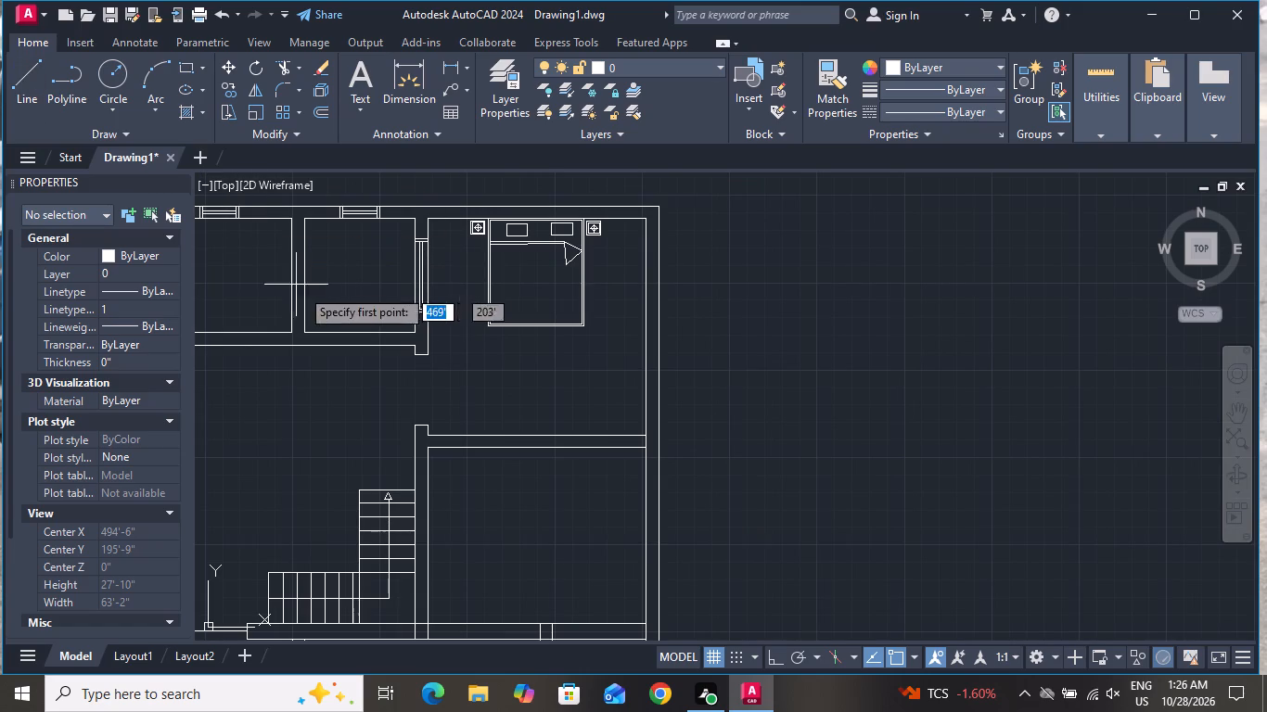
scroll(365, 359, "up", 3)
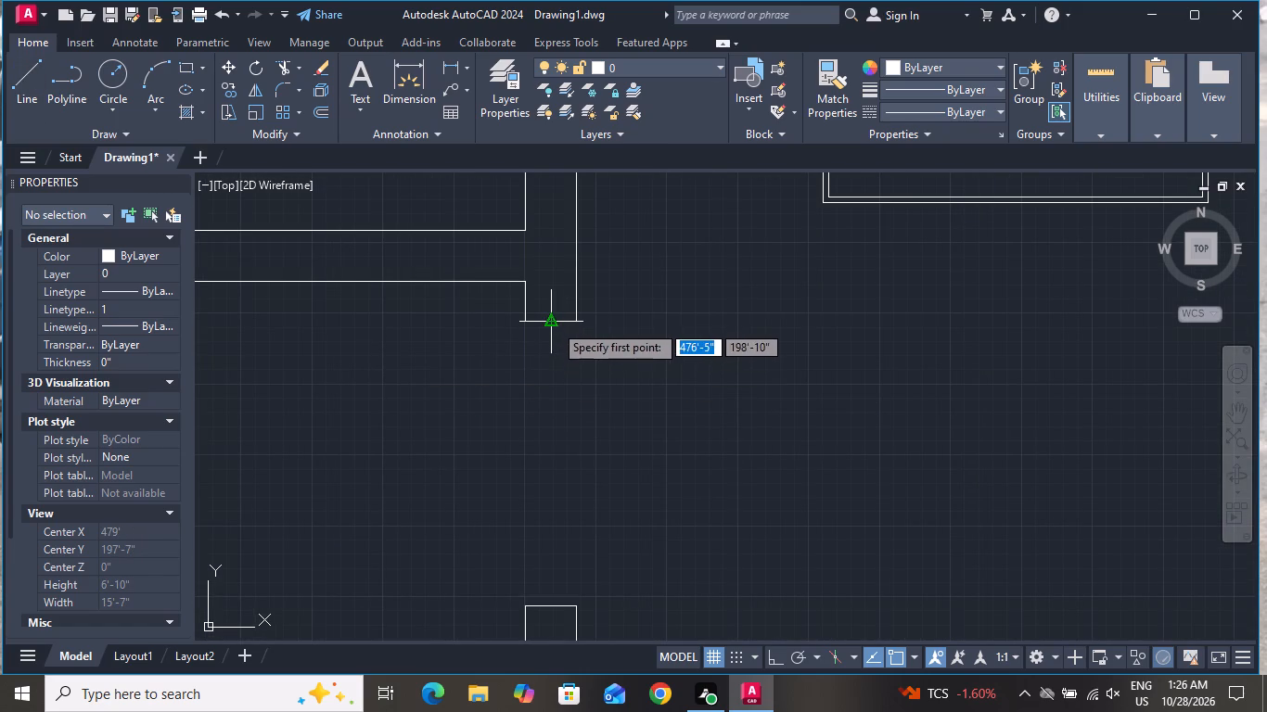
left_click(555, 323)
scroll(553, 532, "down", 2)
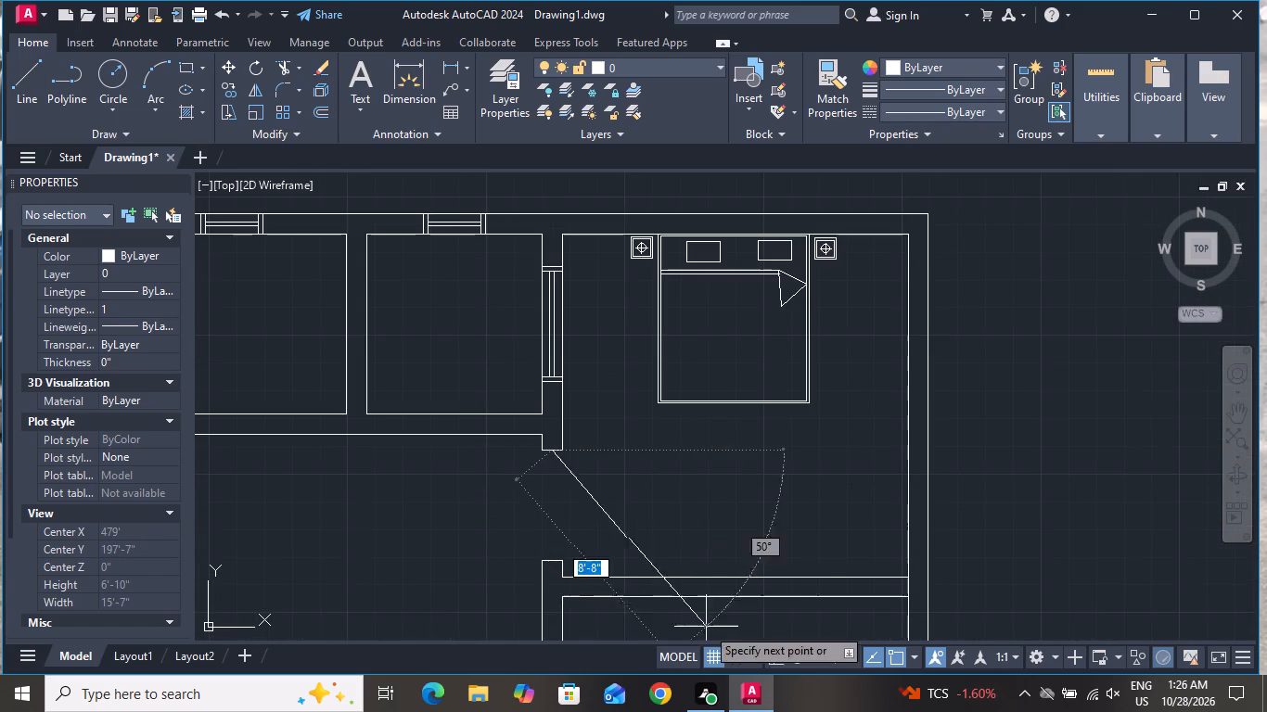
left_click(776, 655)
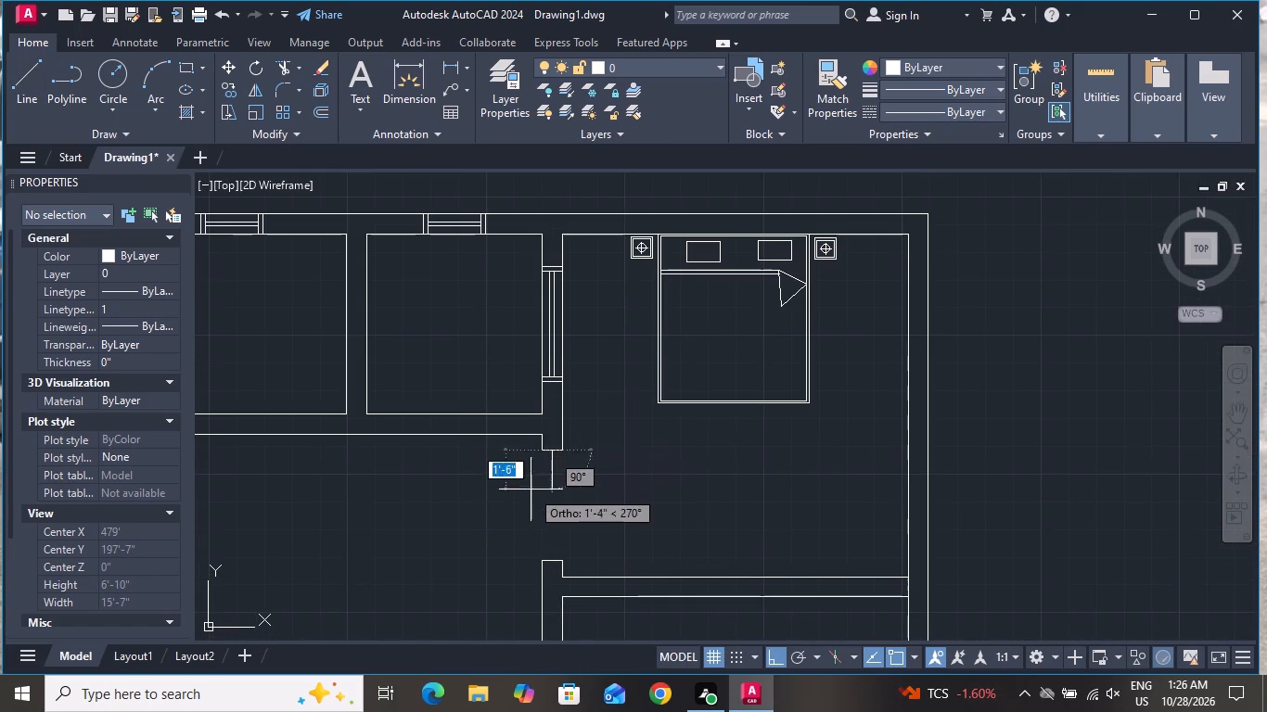
scroll(543, 523, "up", 2)
scroll(549, 532, "down", 2)
scroll(557, 580, "up", 1)
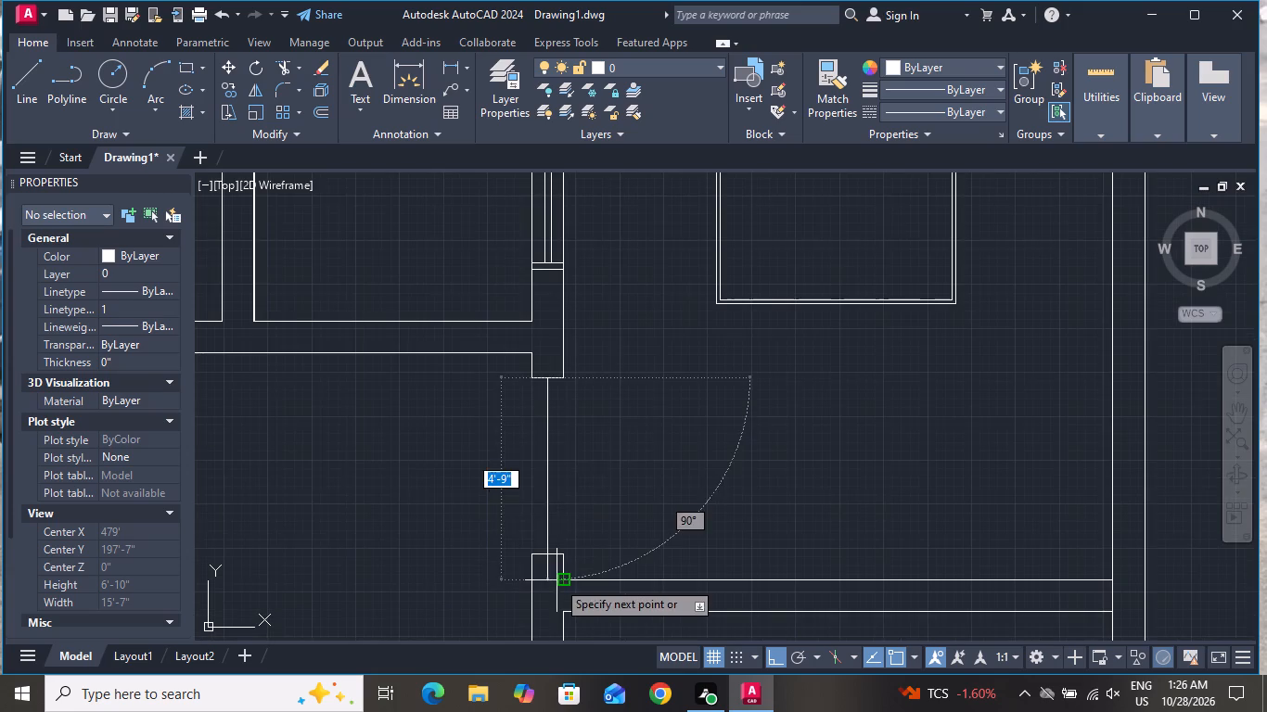
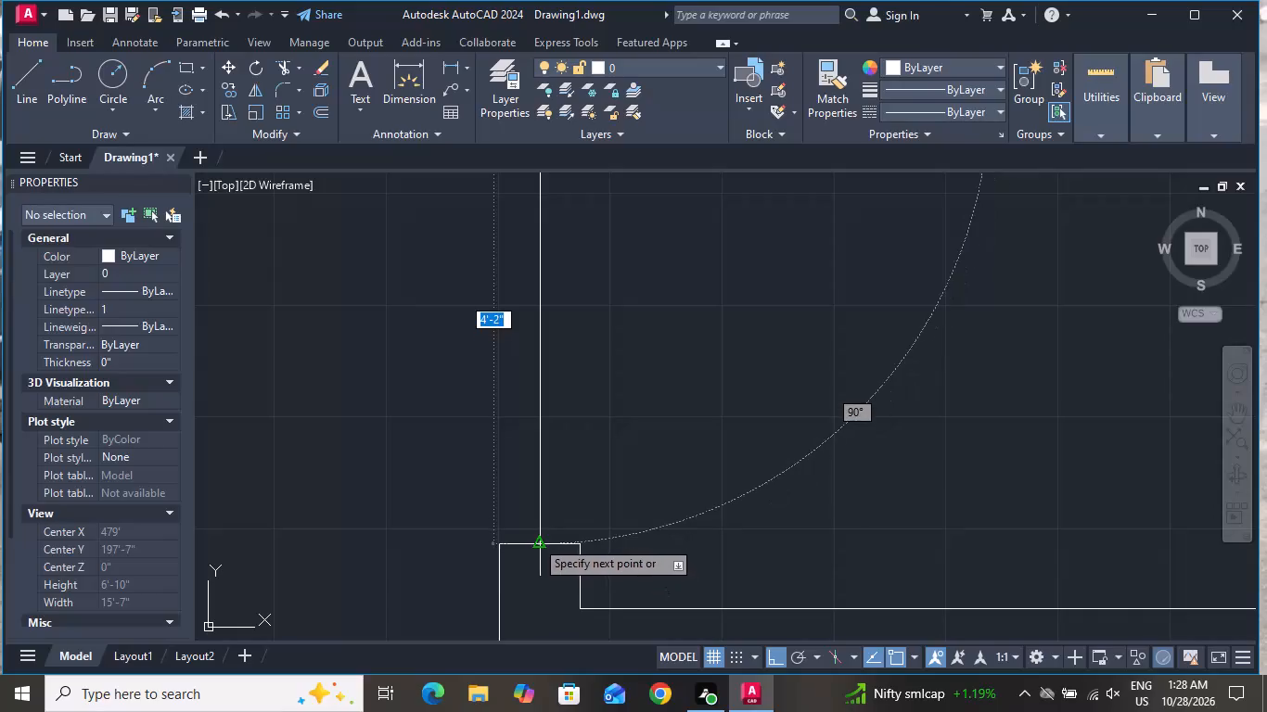
Finish the vertical line across the bedroom doorway, about 4'-2" long, at the midpoint of the lower wall end.
left_click(535, 539)
right_click(535, 538)
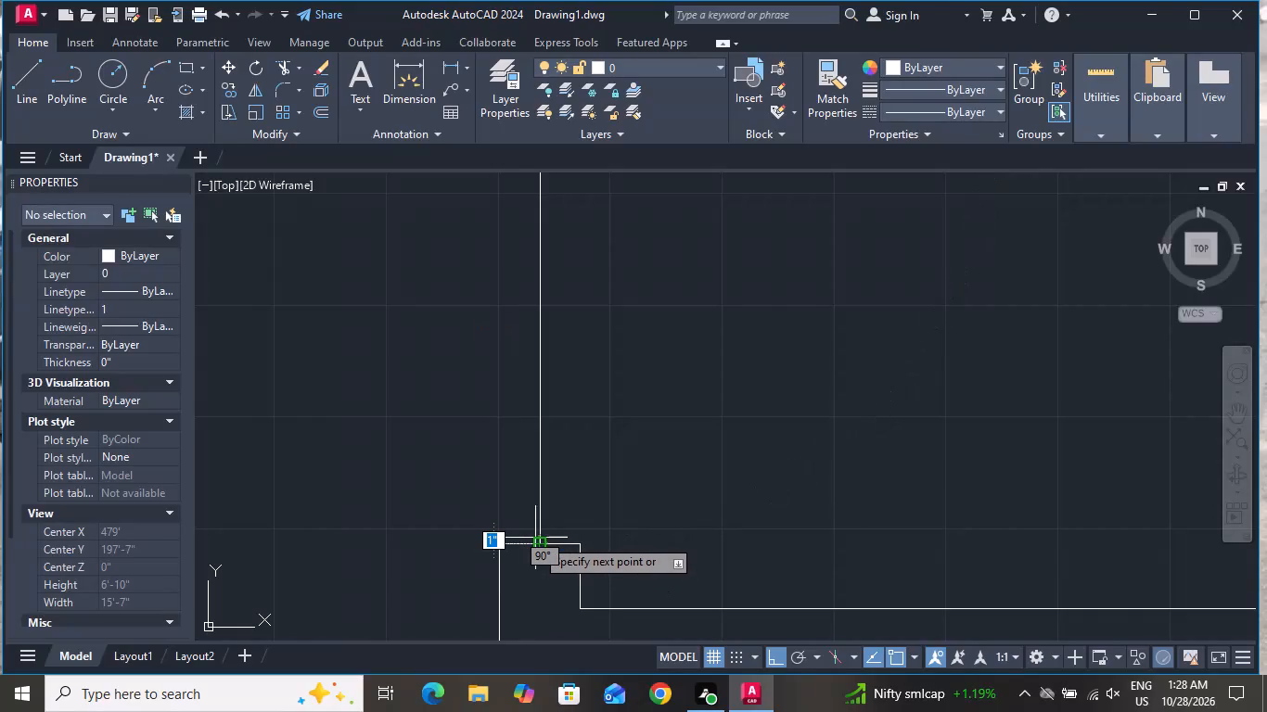
left_click(599, 370)
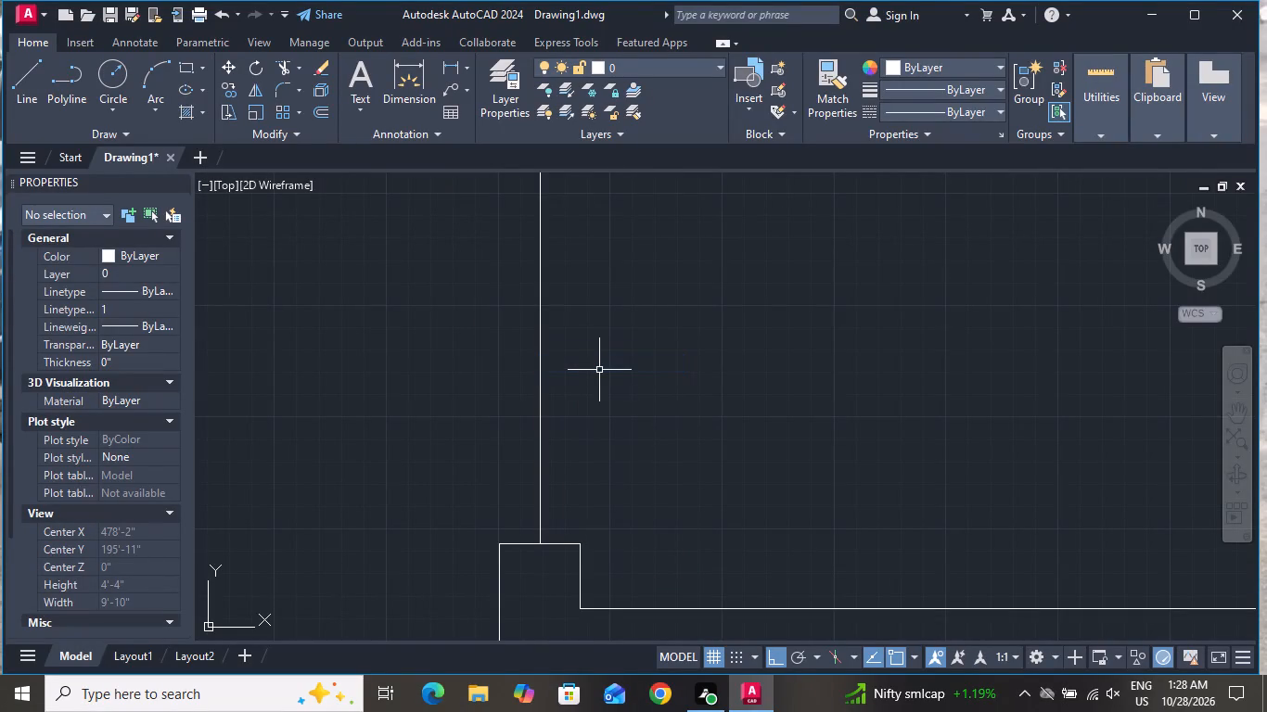
Draw a rectangular TV console against the bedroom's lower wall, opposite the bed.
scroll(606, 465, "down", 4)
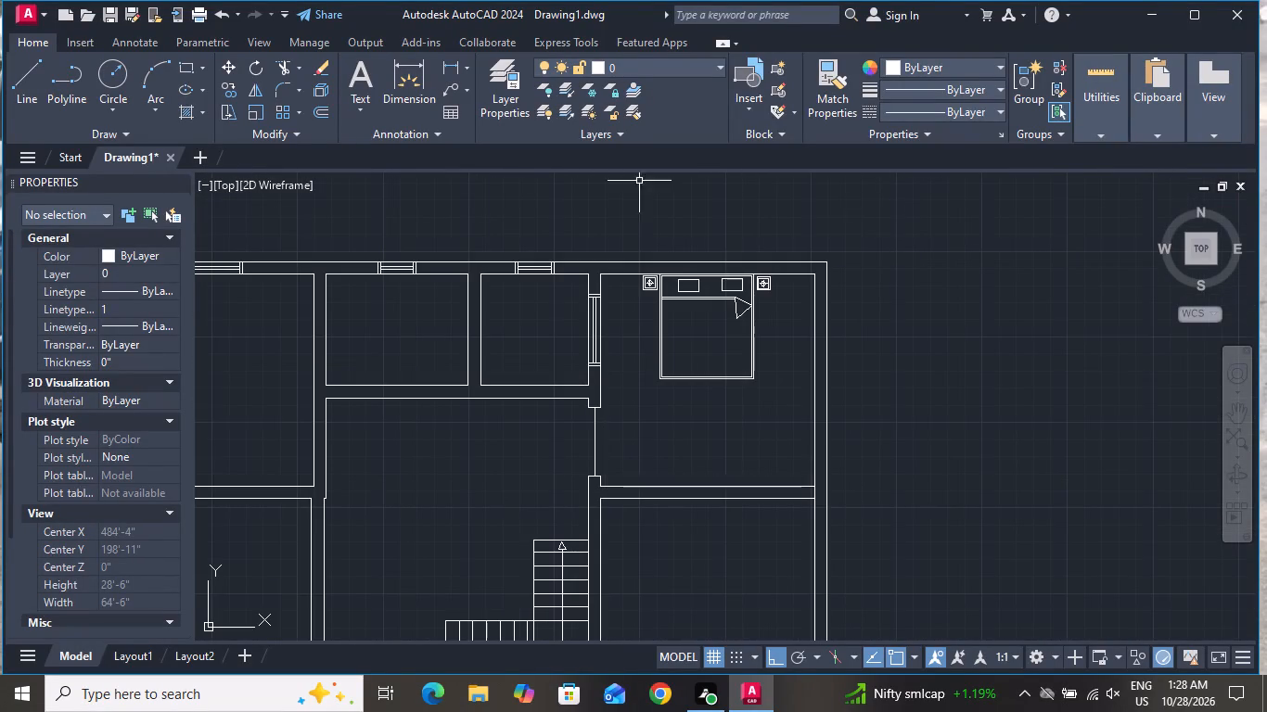
left_click(187, 58)
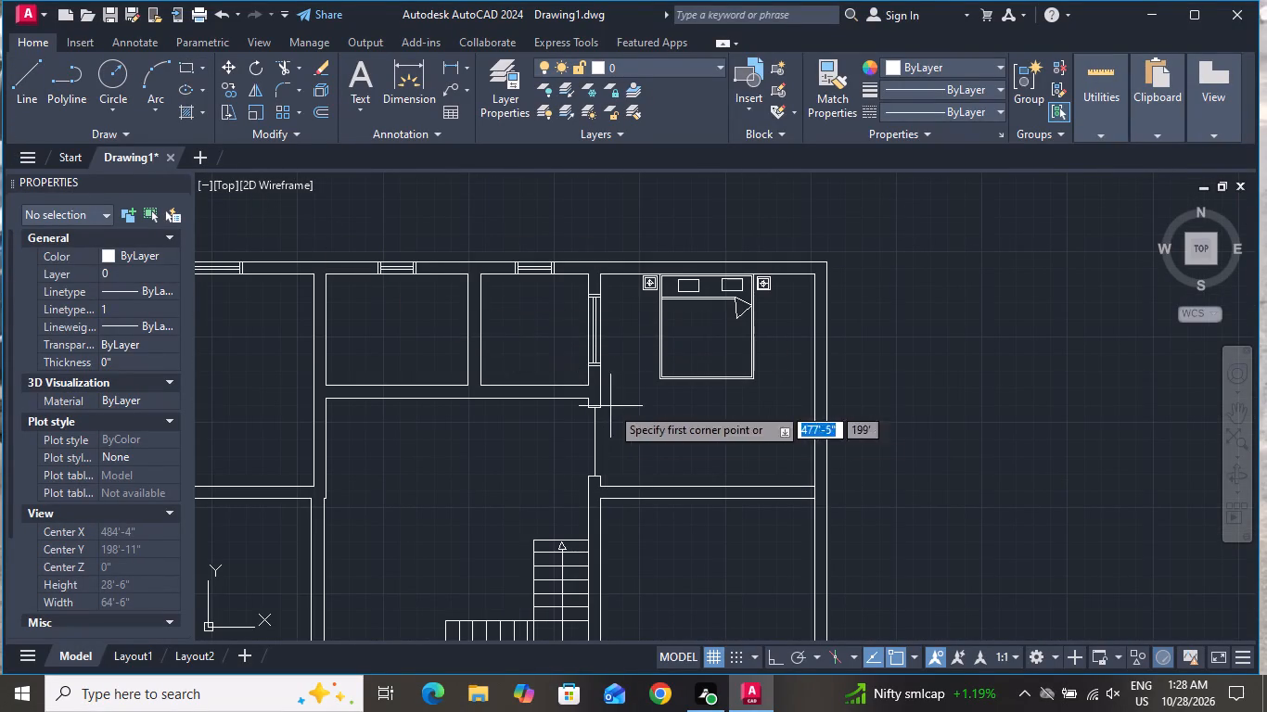
scroll(648, 442, "up", 2)
left_click(630, 549)
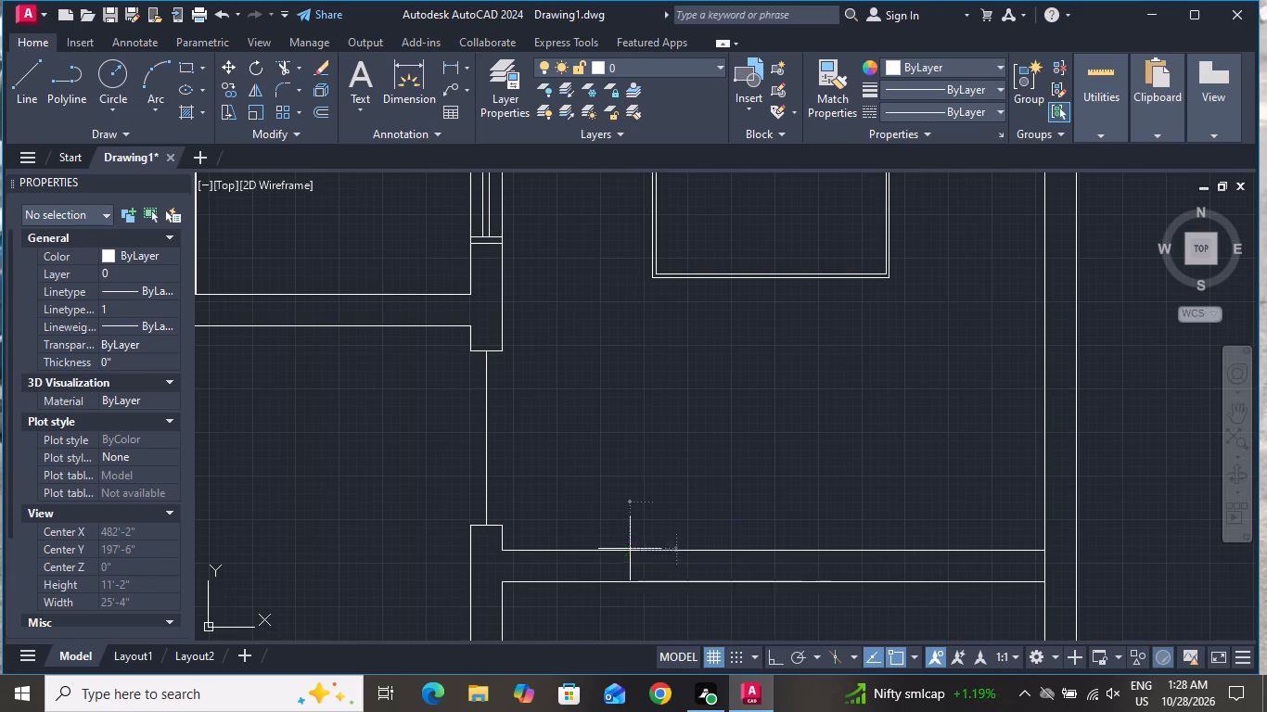
left_click(854, 514)
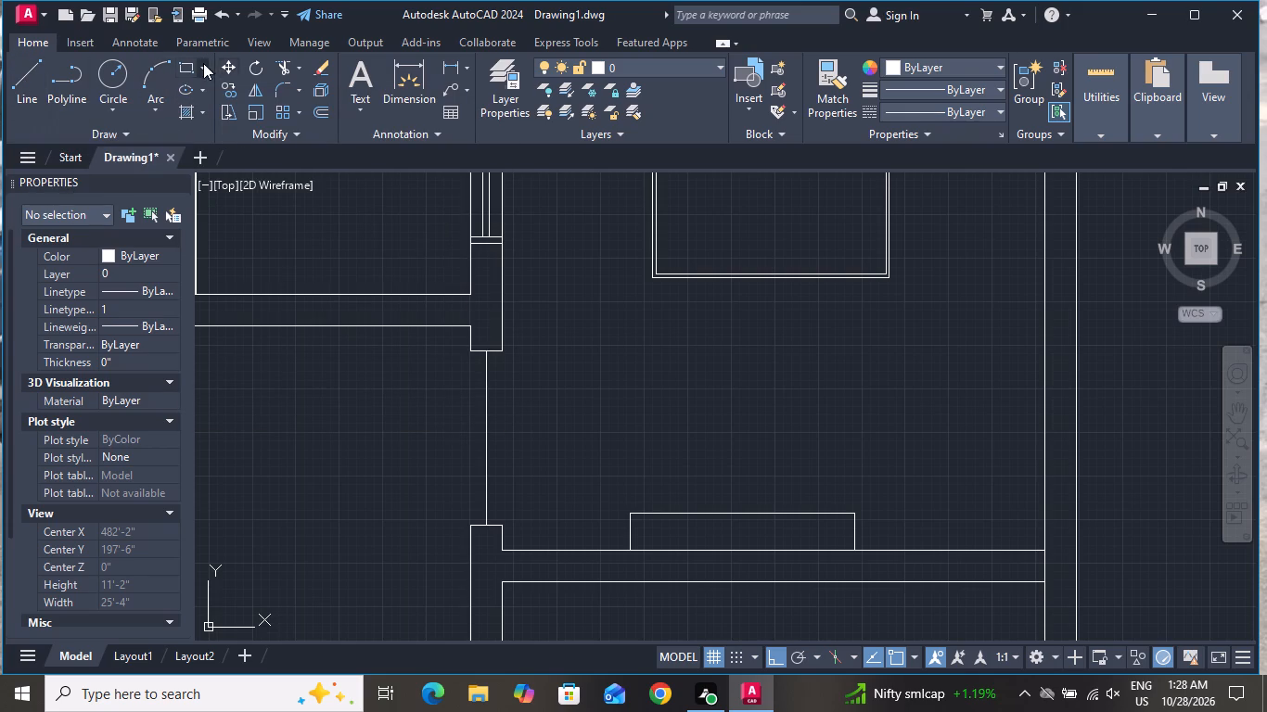
Draw a thin rectangle about 4'-3" by 1" inside the console as the TV screen.
left_click(183, 72)
scroll(712, 628, "up", 2)
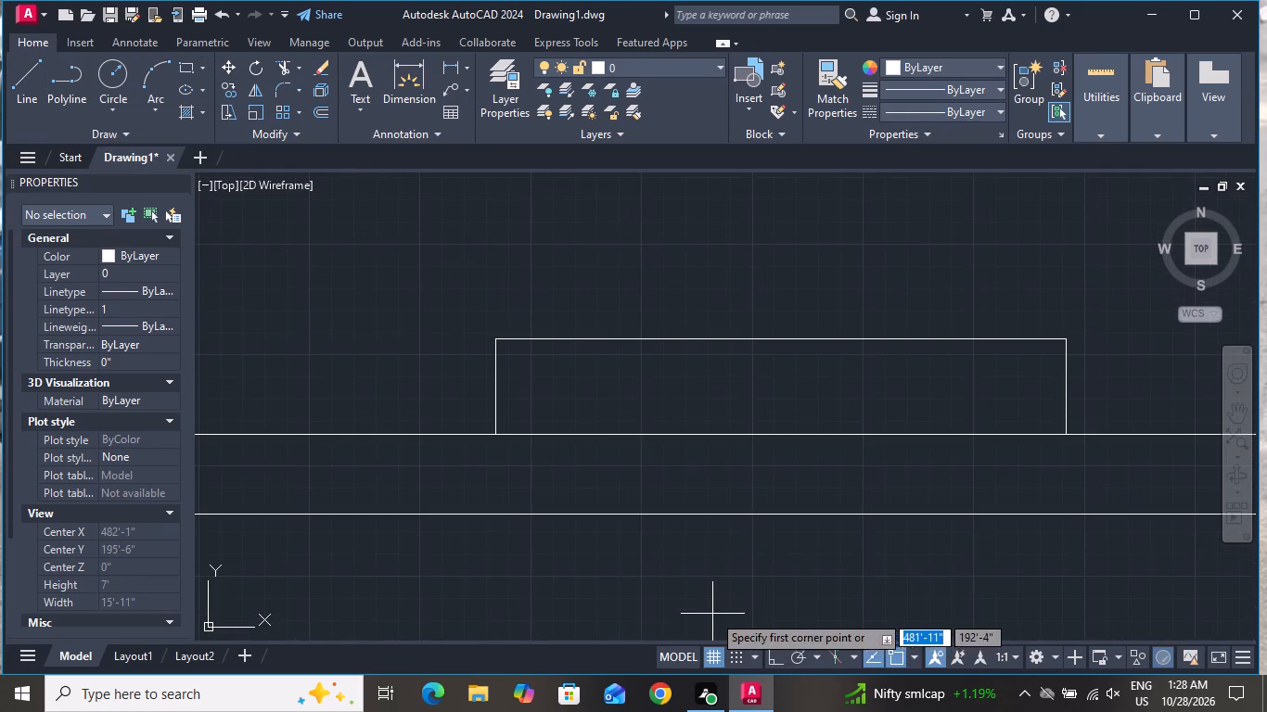
left_click(564, 377)
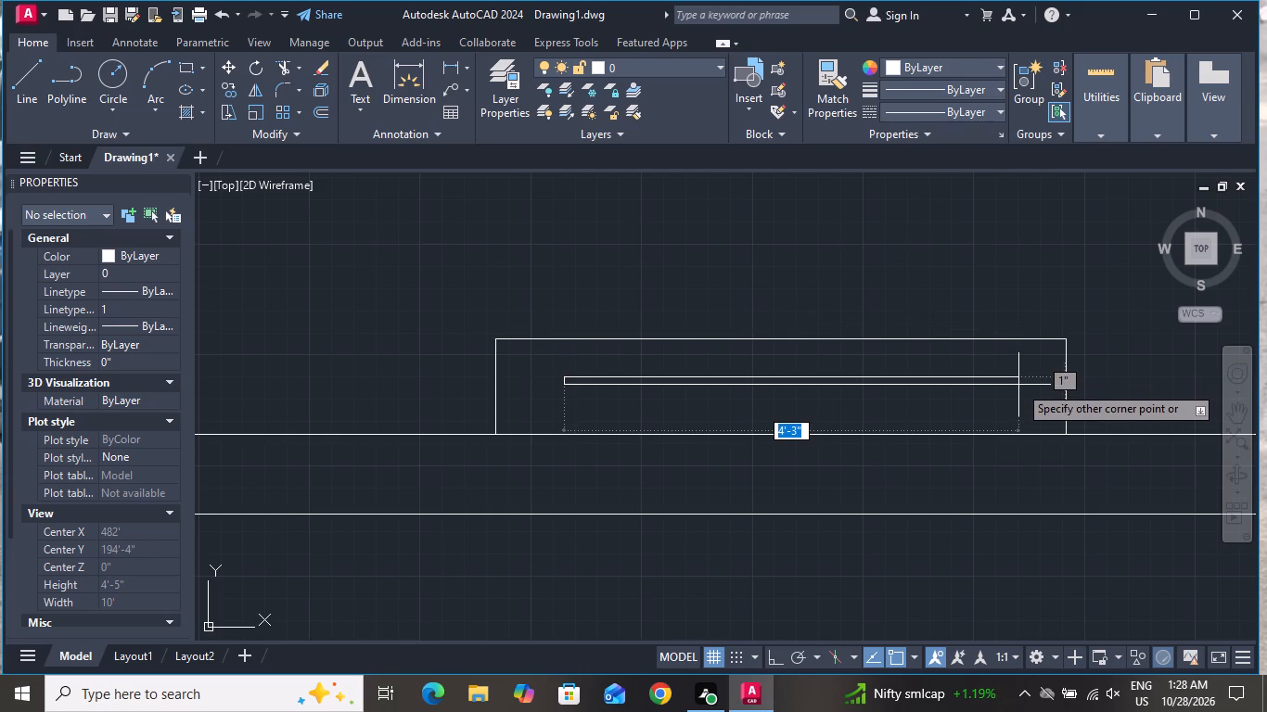
left_click(1020, 388)
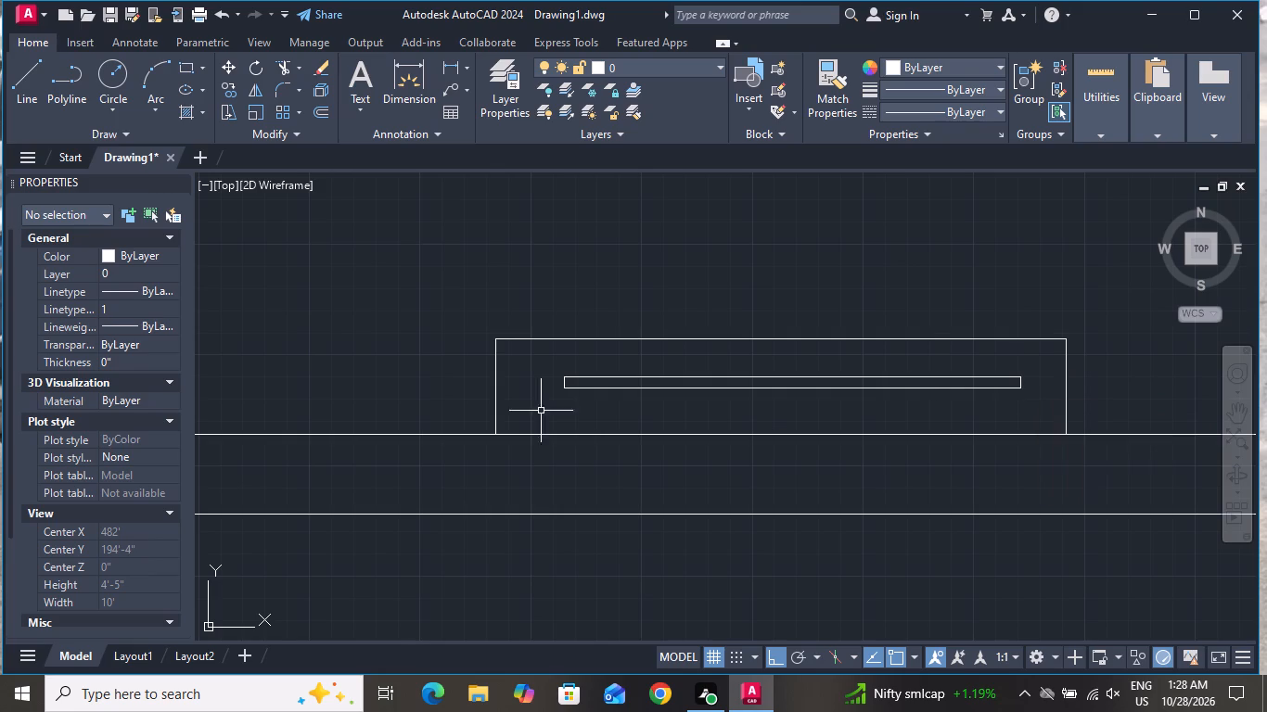
Draw the TV's back below the thin rectangle as a long horizontal line with a short slanted line at each end.
left_click(22, 83)
scroll(594, 413, "up", 1)
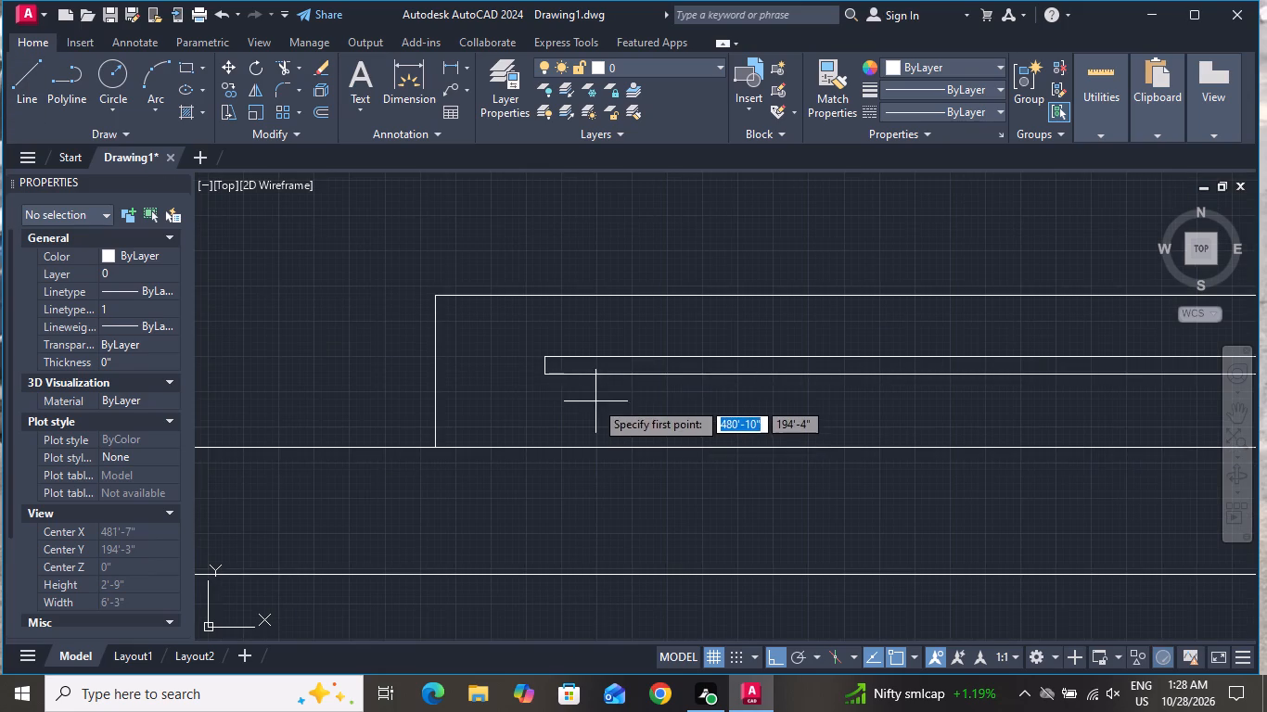
left_click(589, 372)
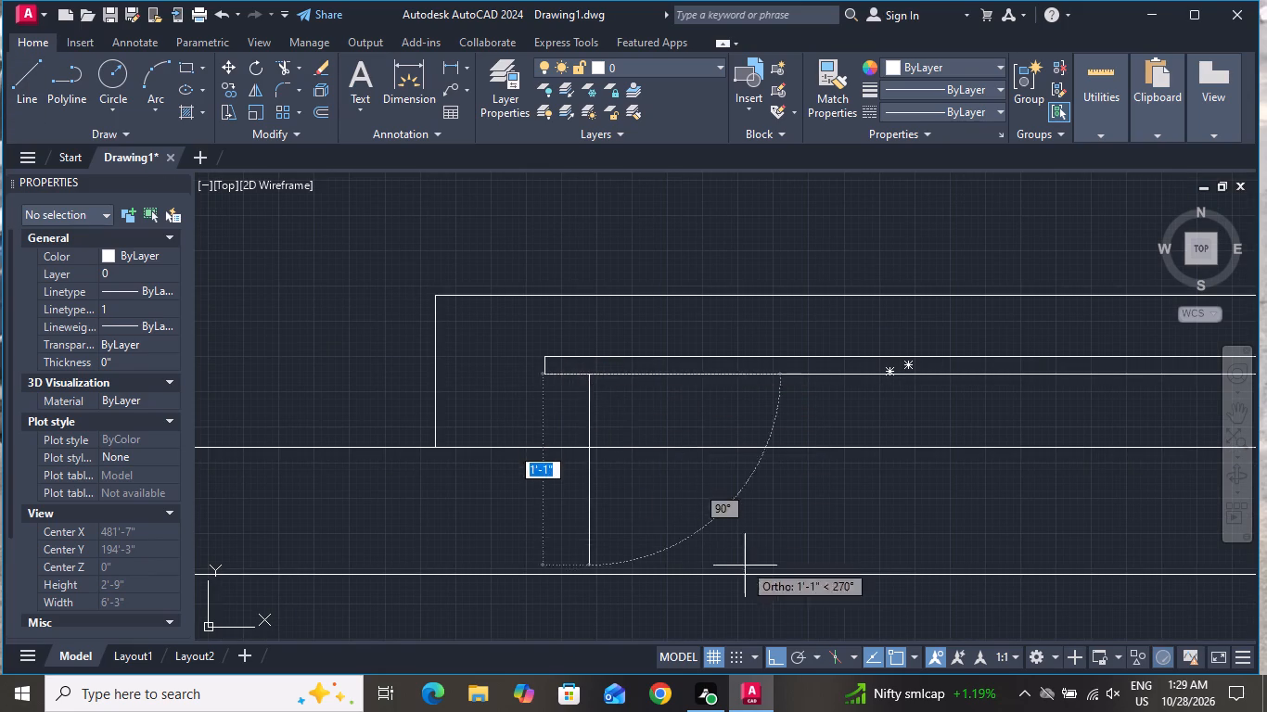
left_click(769, 648)
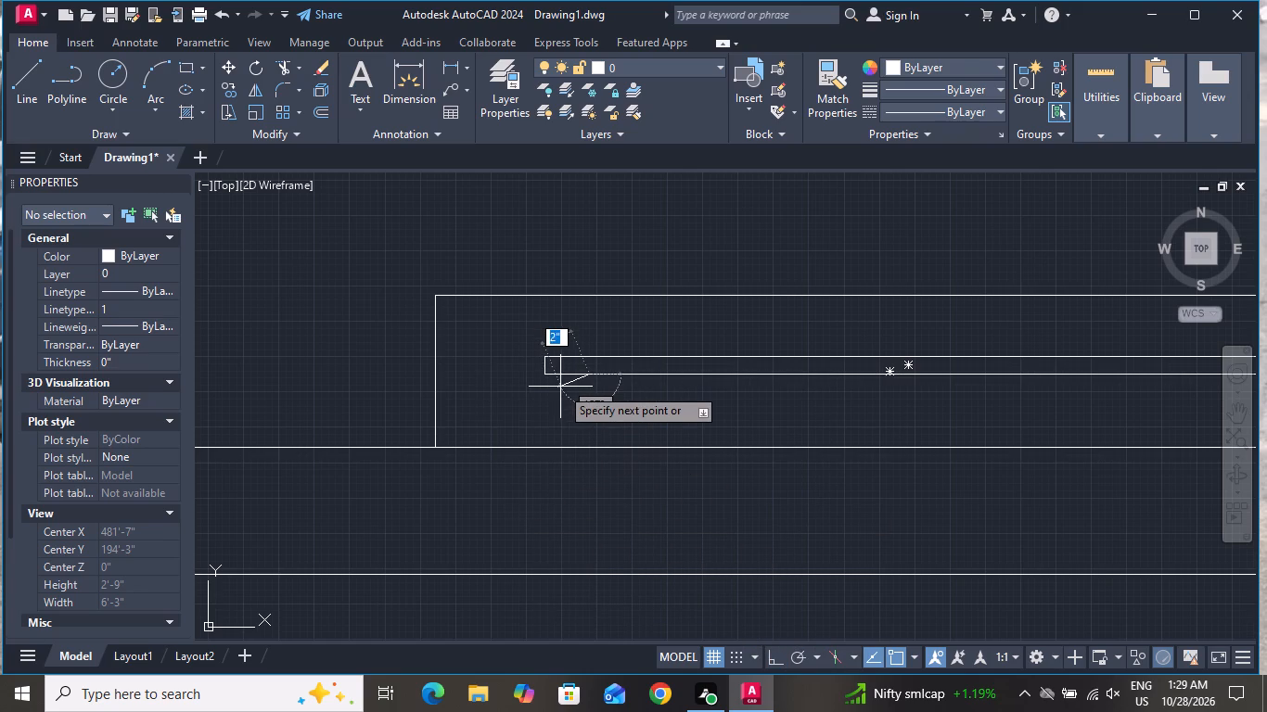
left_click(570, 391)
scroll(767, 419, "down", 2)
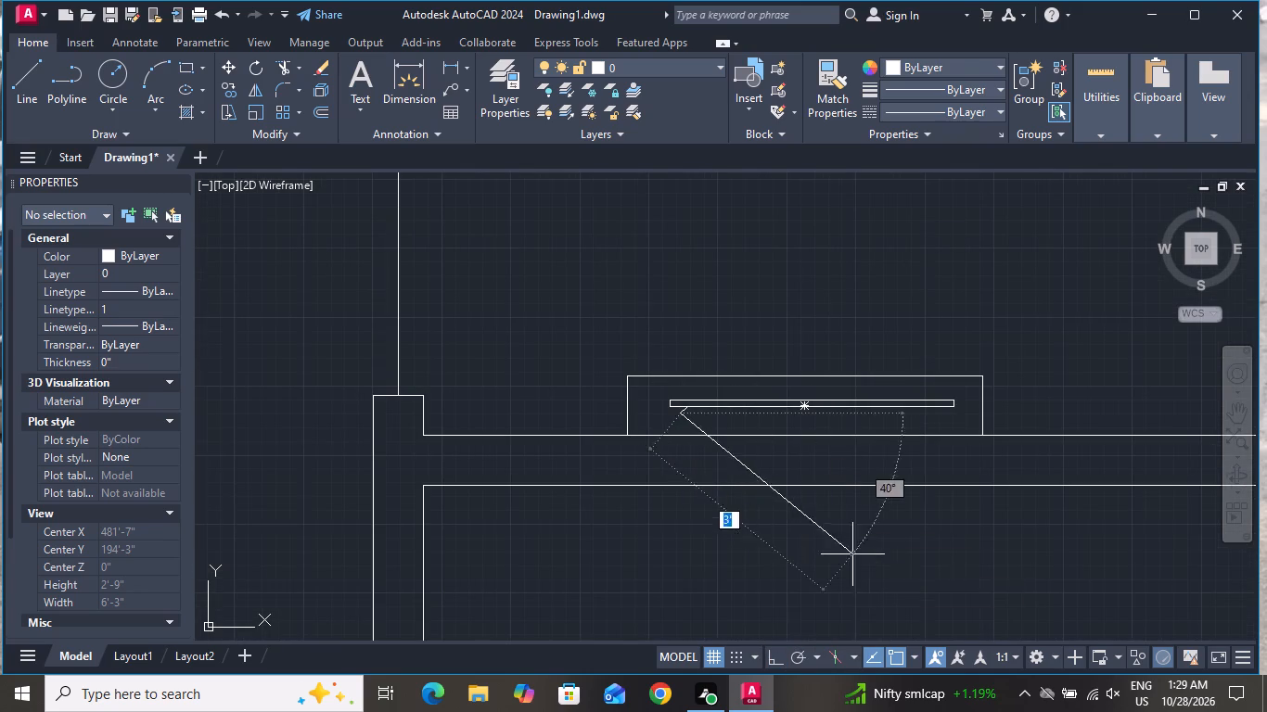
left_click(772, 653)
scroll(959, 412, "up", 3)
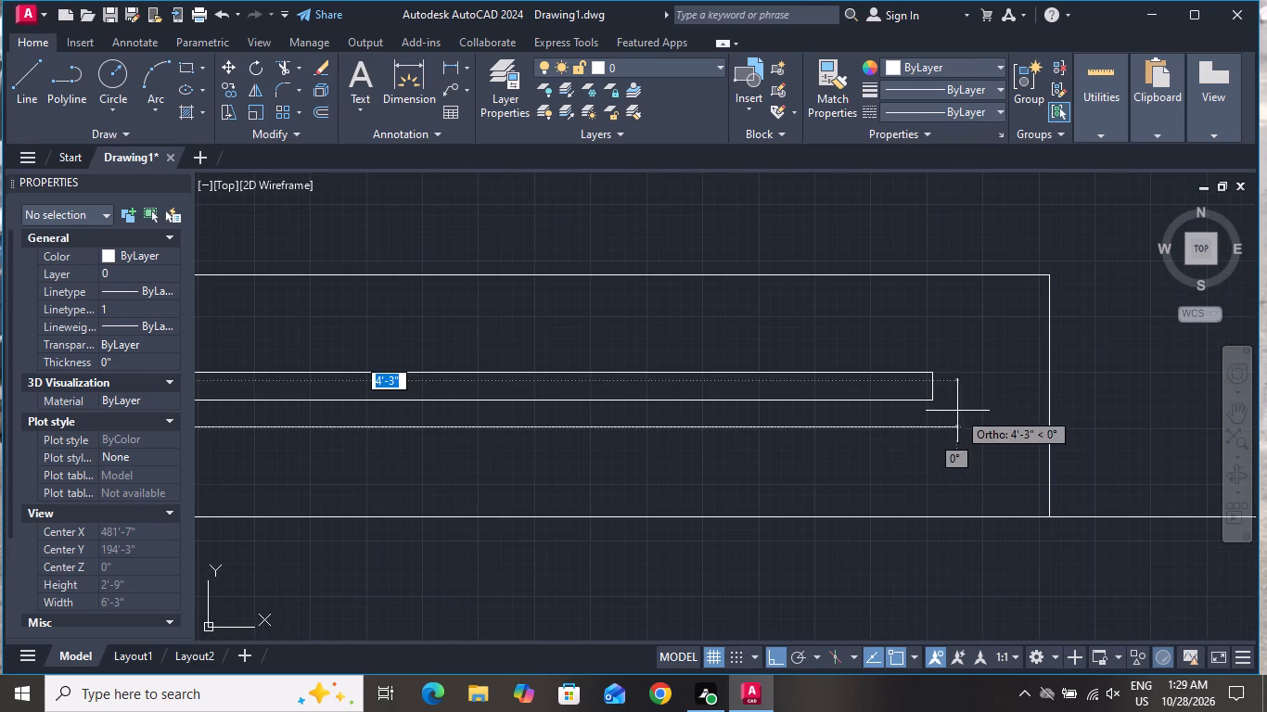
left_click(869, 421)
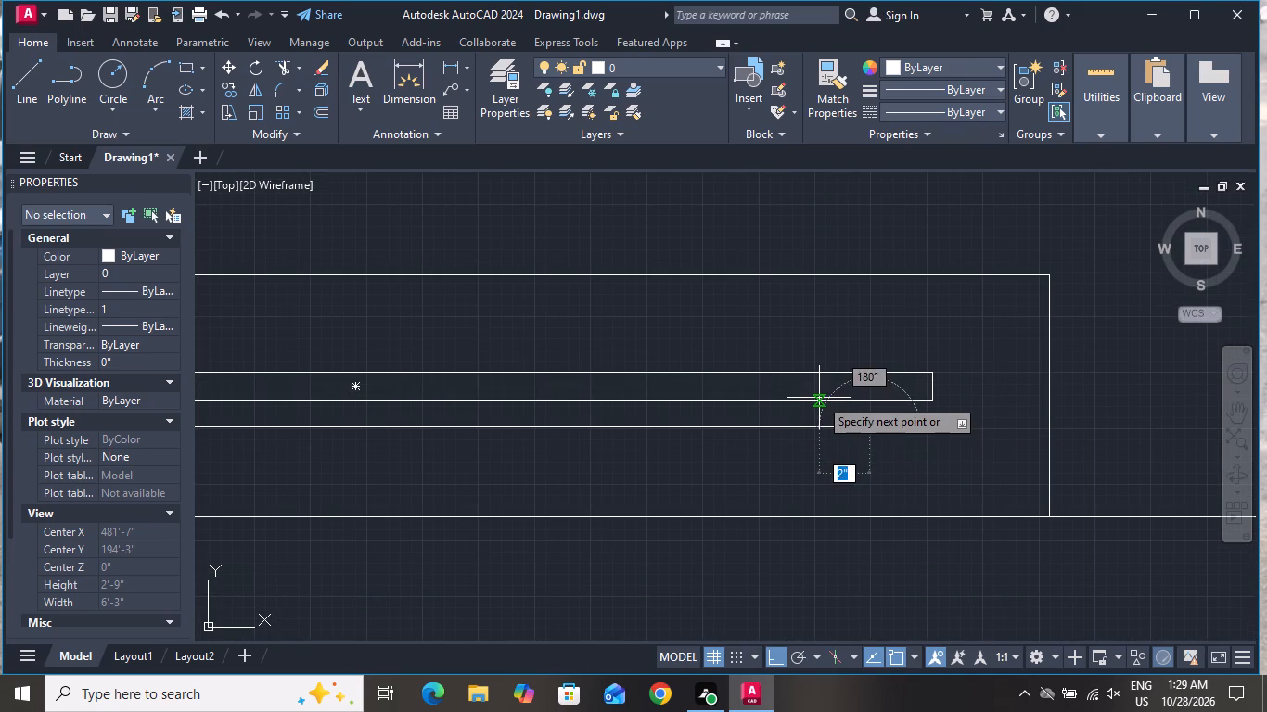
left_click(819, 398)
right_click(819, 396)
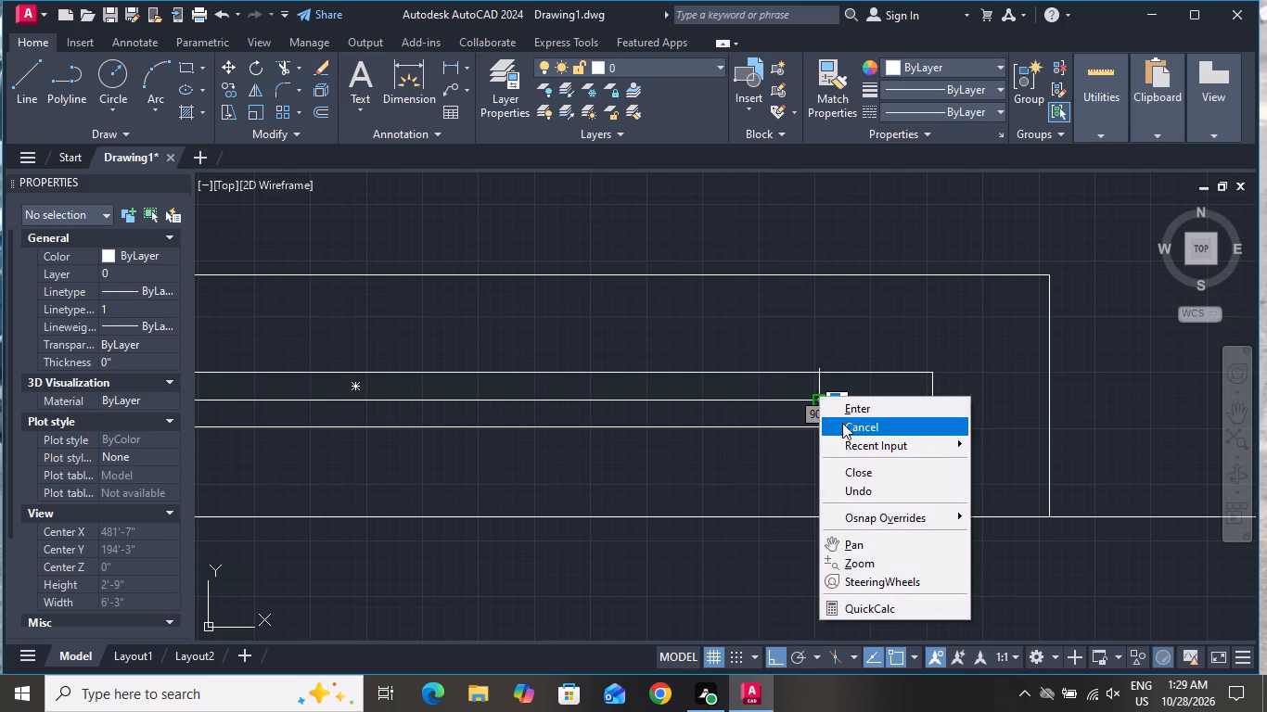
left_click(842, 423)
Move the thin rectangle and its three back lines straight down about 2" towards the wall.
scroll(906, 414, "down", 2)
left_click(925, 380)
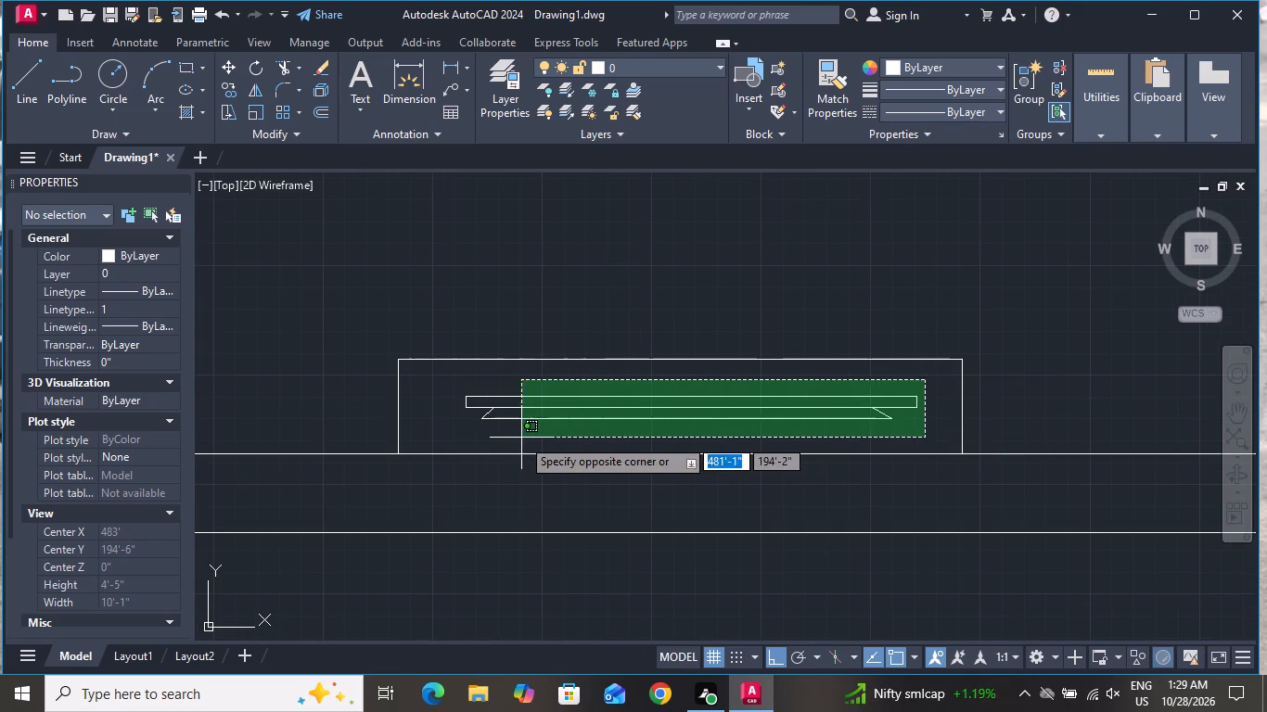
left_click(440, 438)
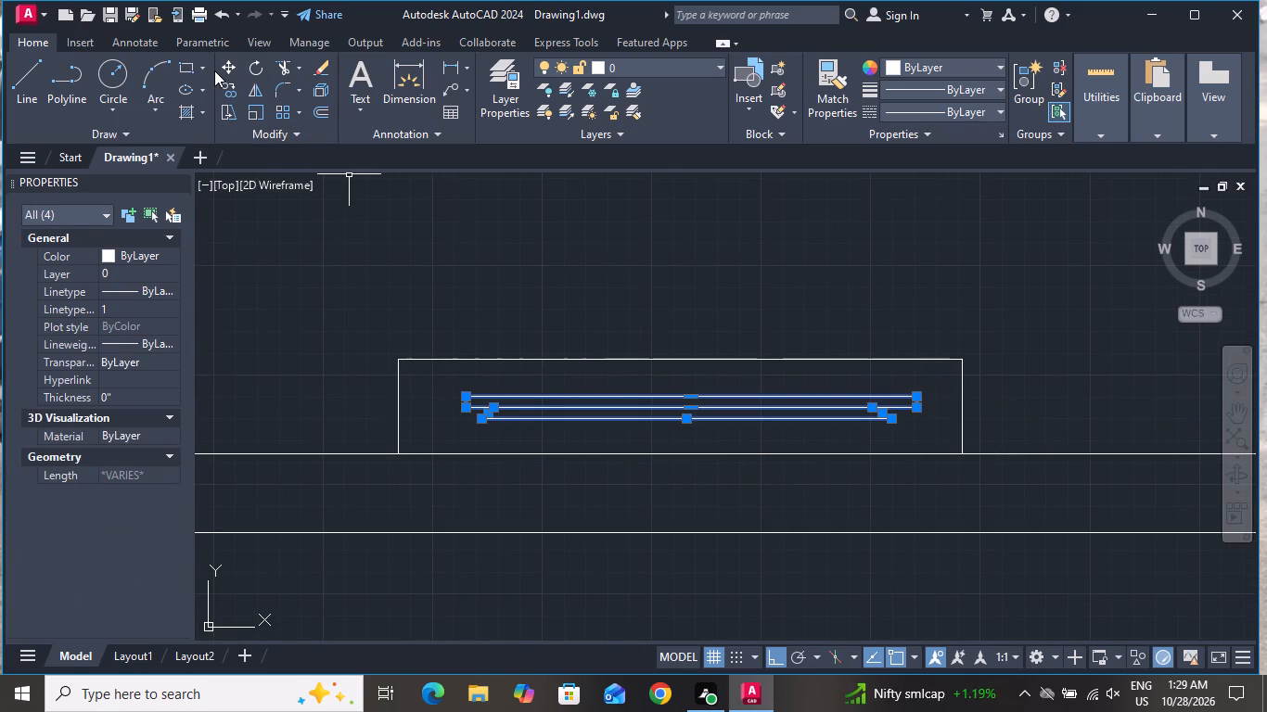
left_click(224, 67)
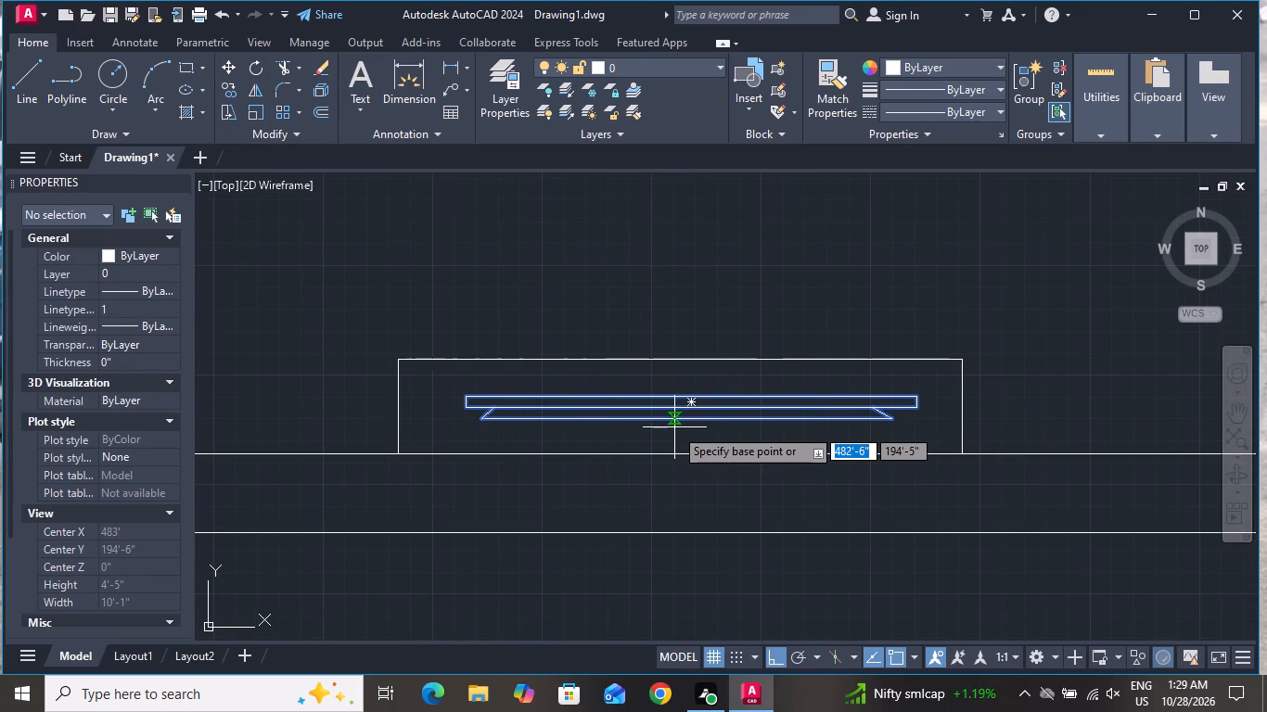
left_click(686, 415)
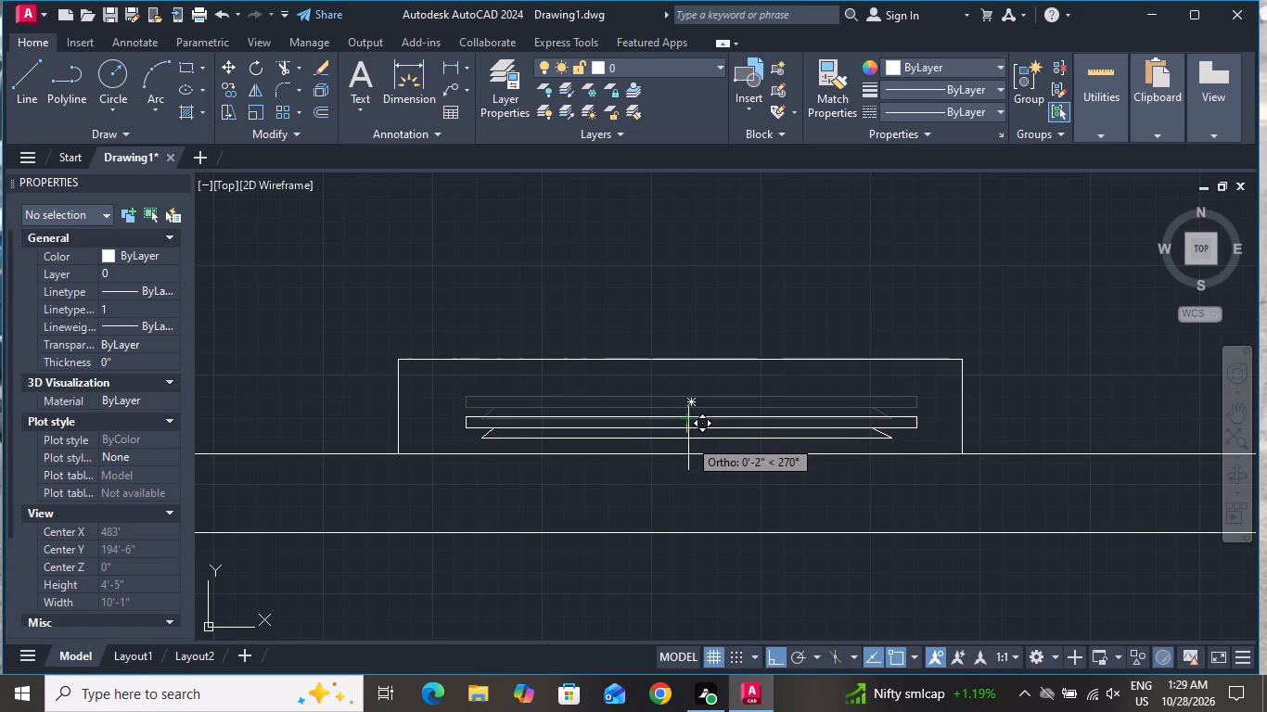
left_click(688, 439)
Draw the wardrobe outline in the bedroom's upper-right corner with a vertical line from the top wall and a horizontal return to the right wall.
scroll(720, 423, "down", 2)
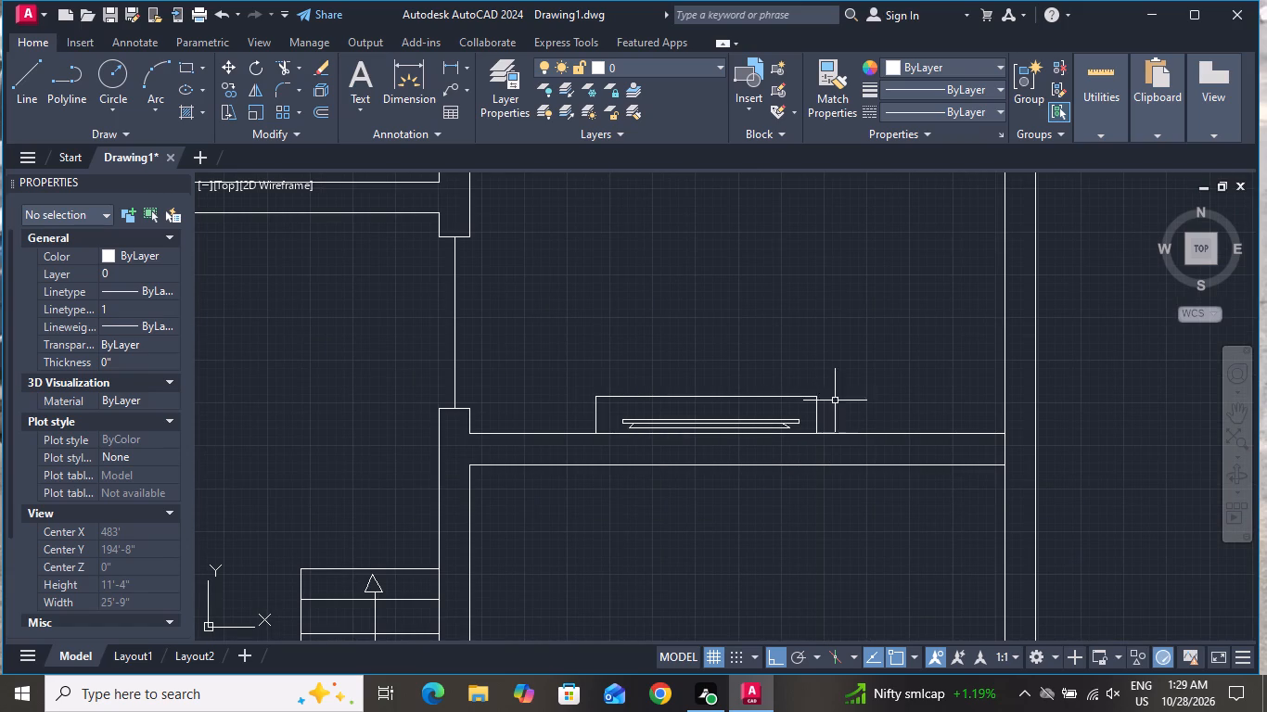
scroll(880, 444, "down", 1)
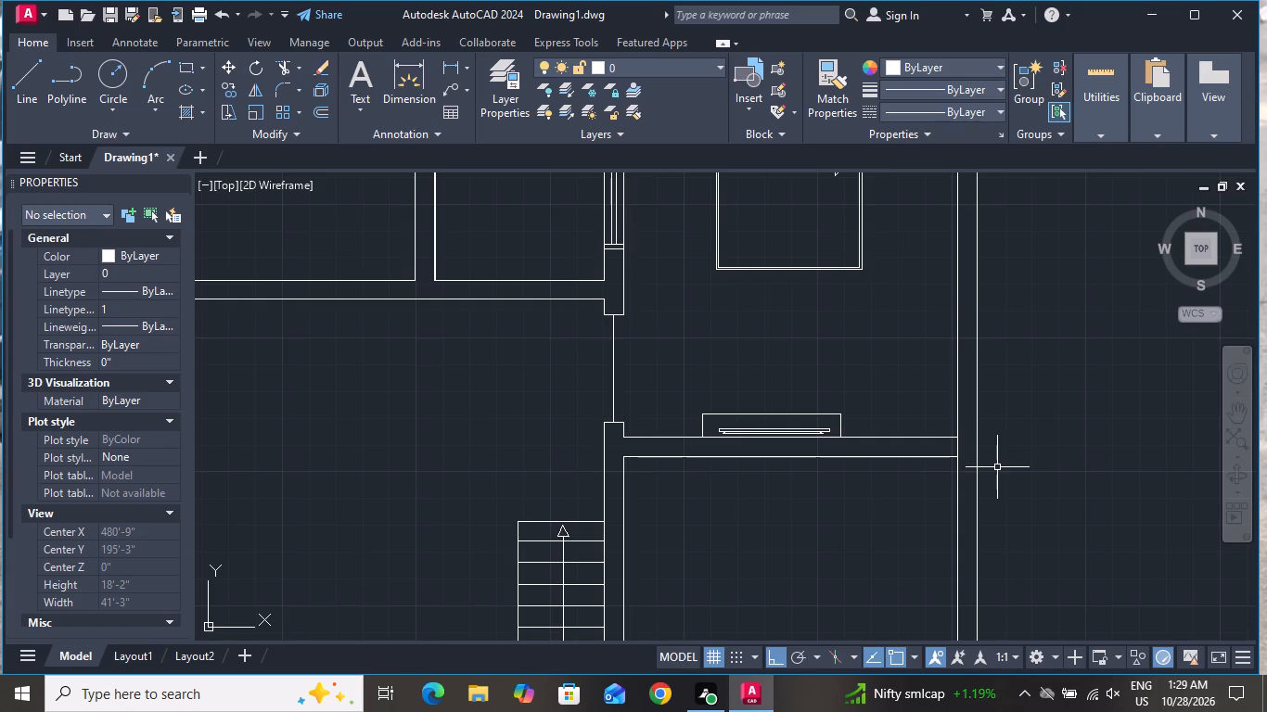
scroll(997, 464, "down", 1)
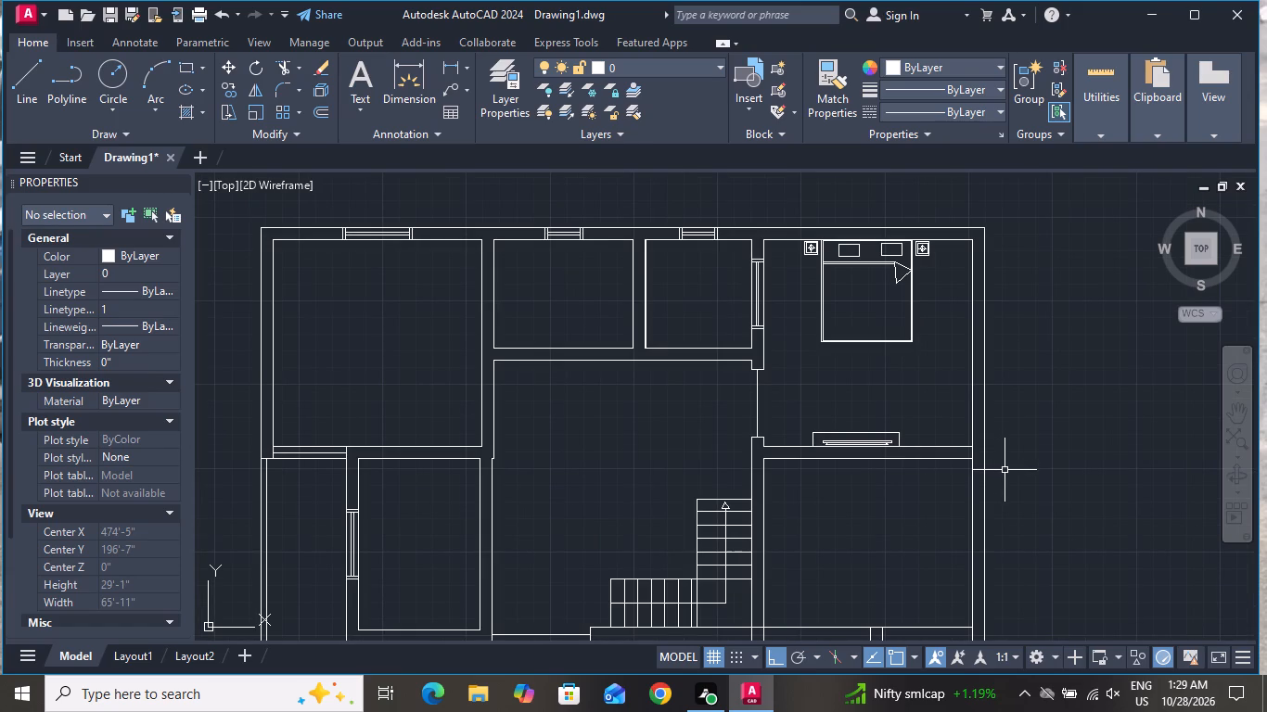
scroll(954, 265, "up", 2)
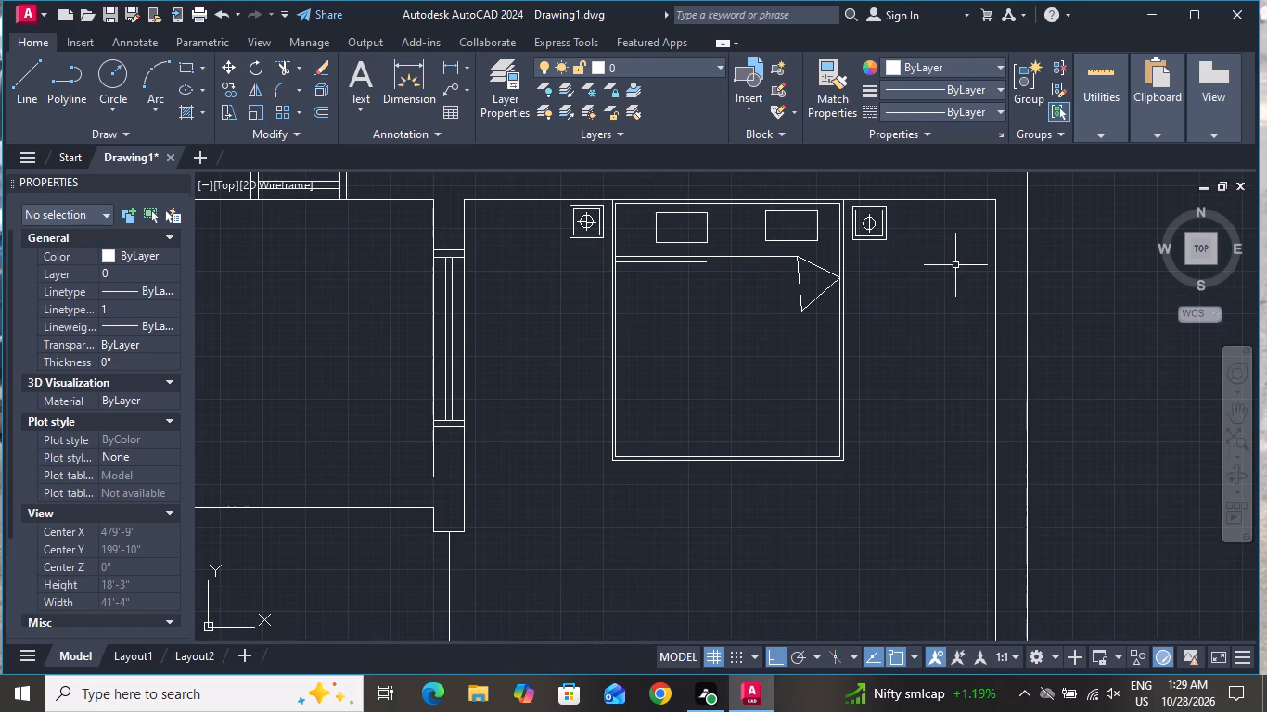
left_click(20, 75)
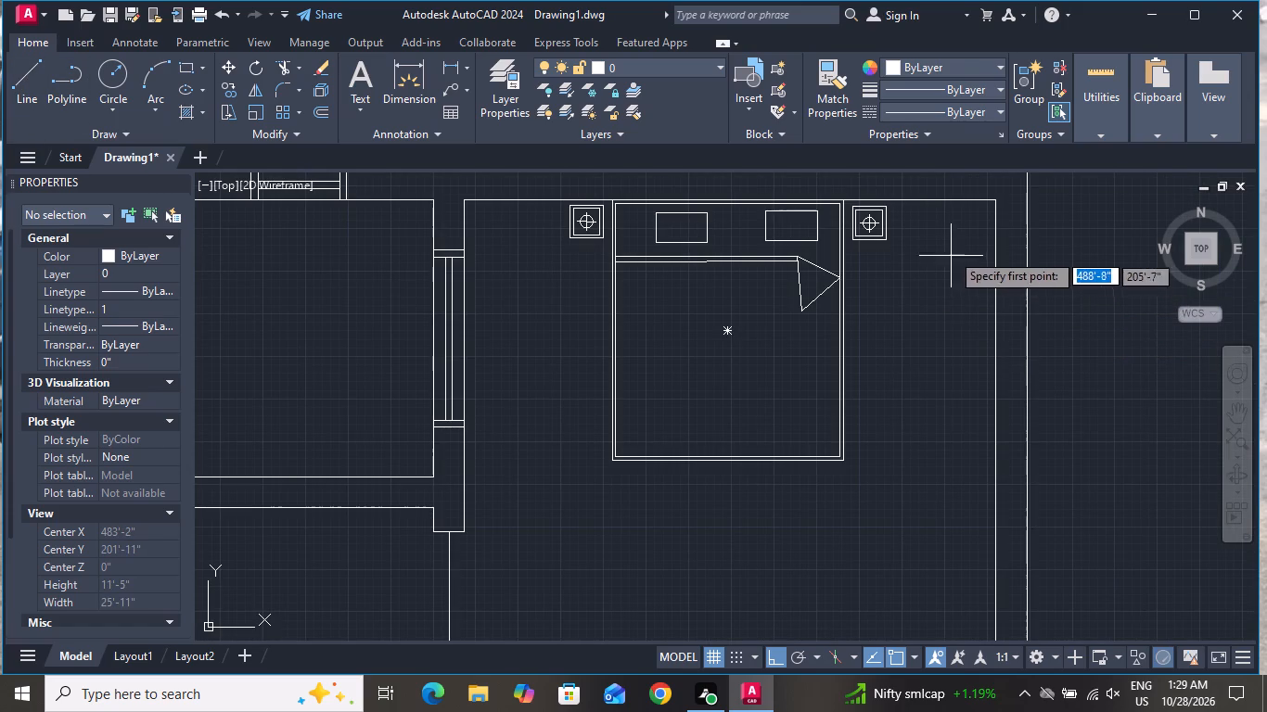
left_click(921, 200)
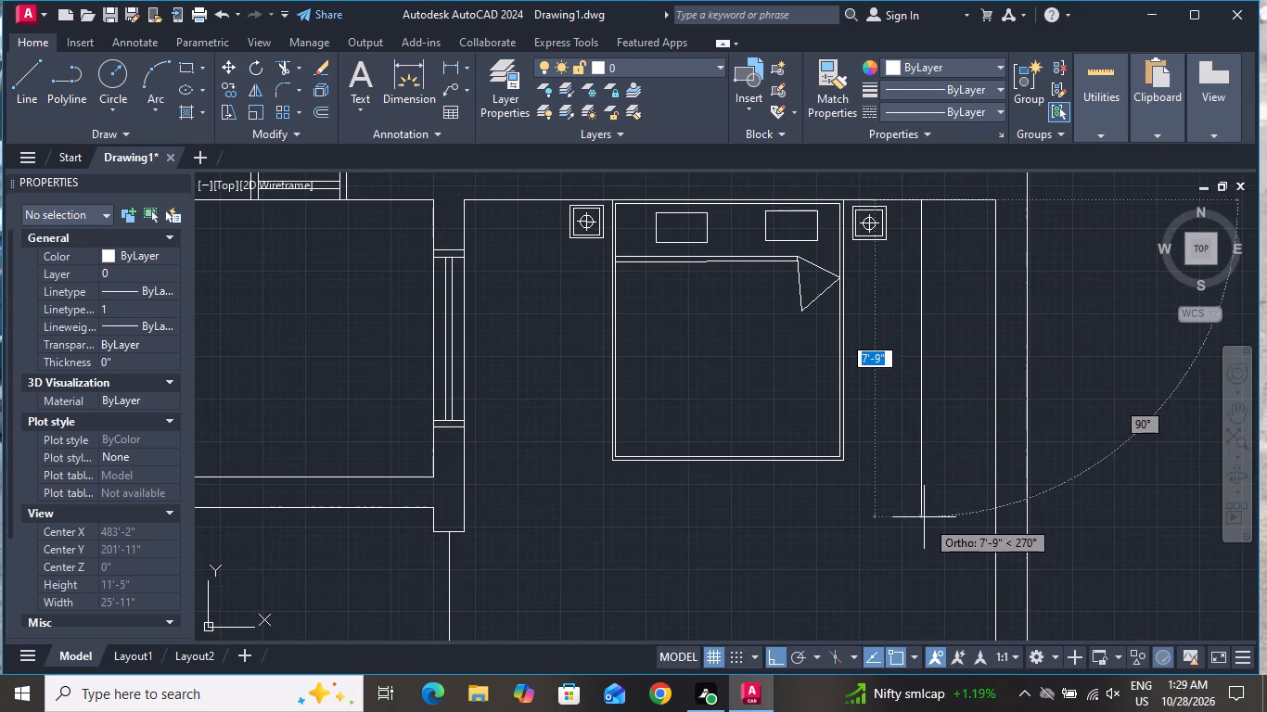
left_click(918, 483)
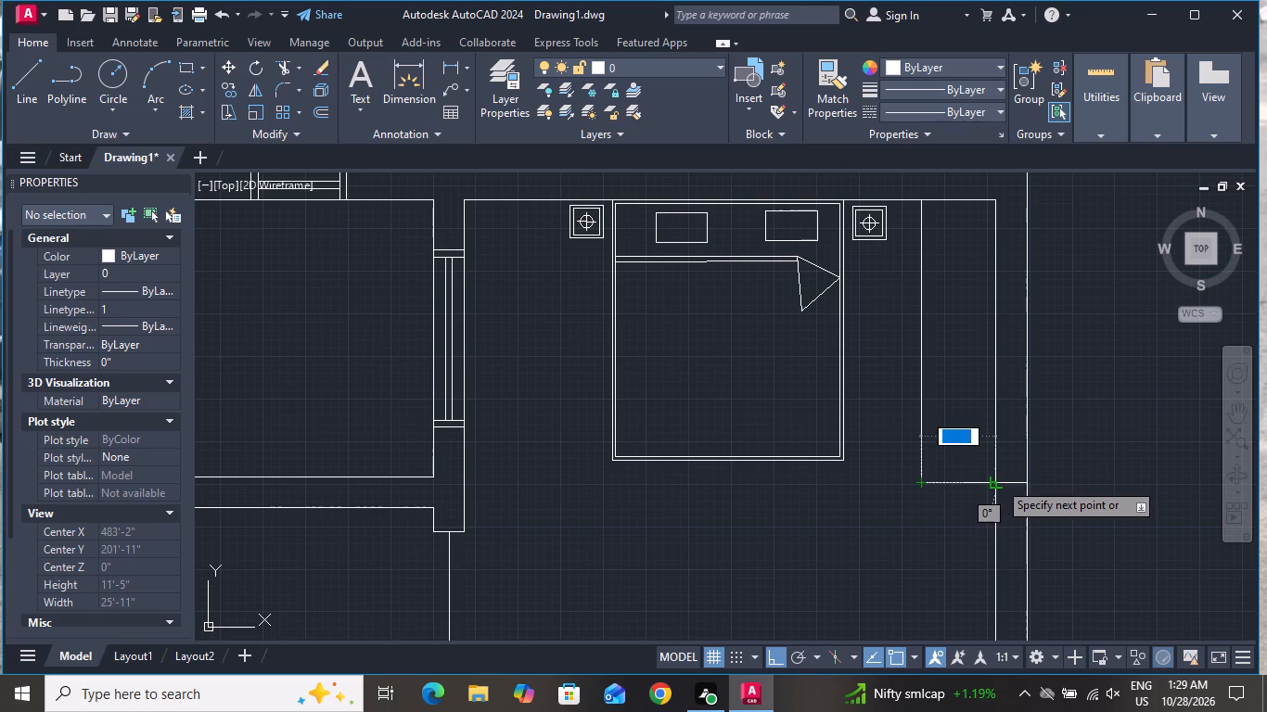
left_click(998, 481)
right_click(998, 481)
left_click(1037, 281)
Draw a vertical hanging rod line about 5'-6" long down the middle of the wardrobe.
scroll(997, 334, "down", 1)
left_click(35, 70)
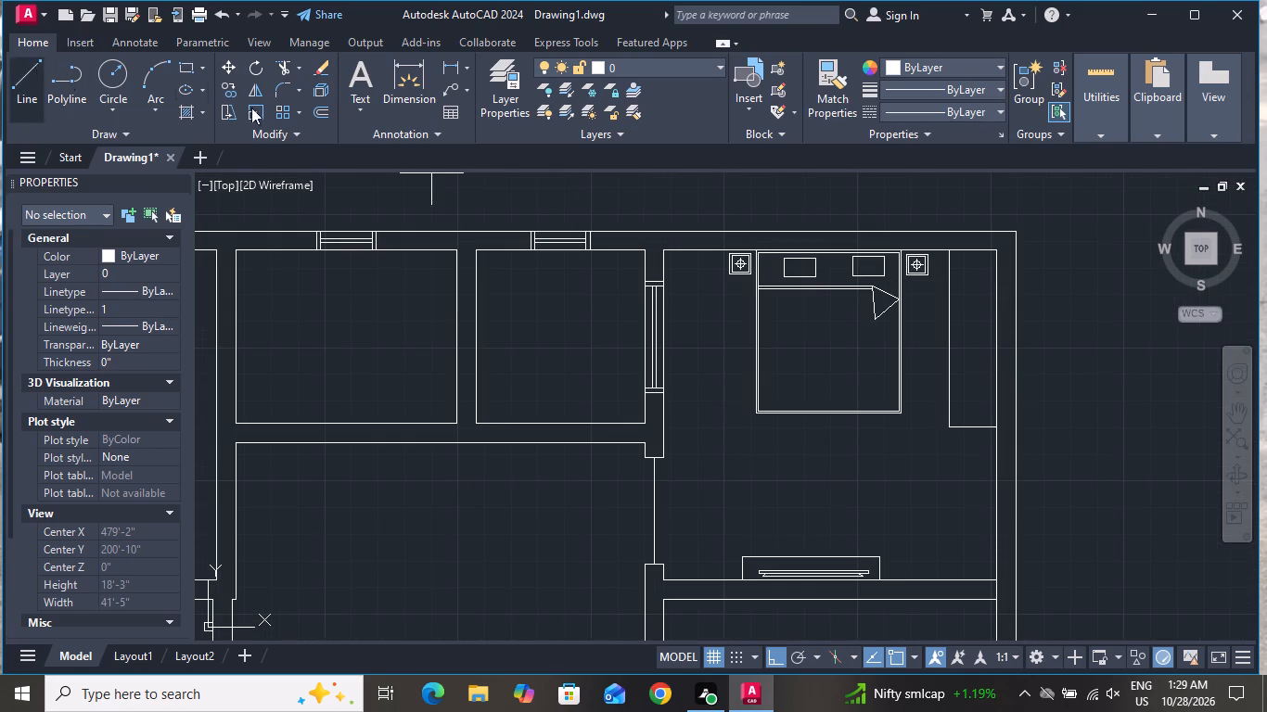
scroll(1039, 298, "up", 1)
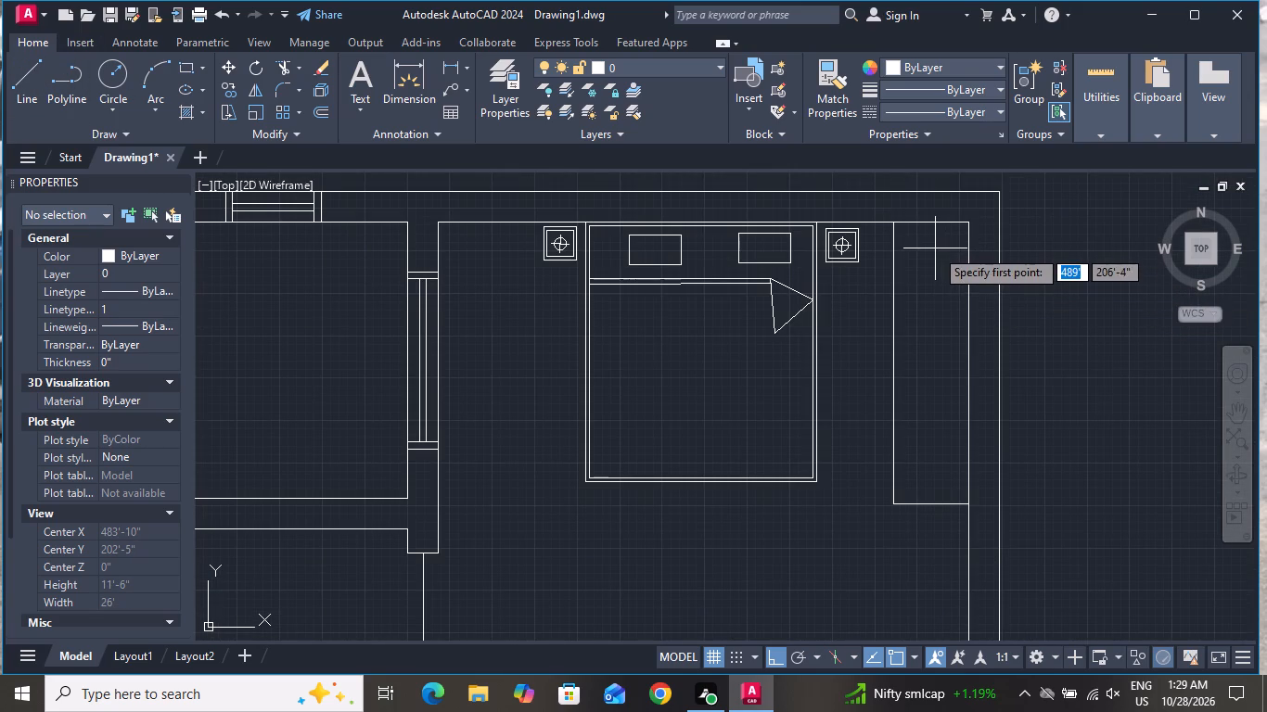
left_click(928, 244)
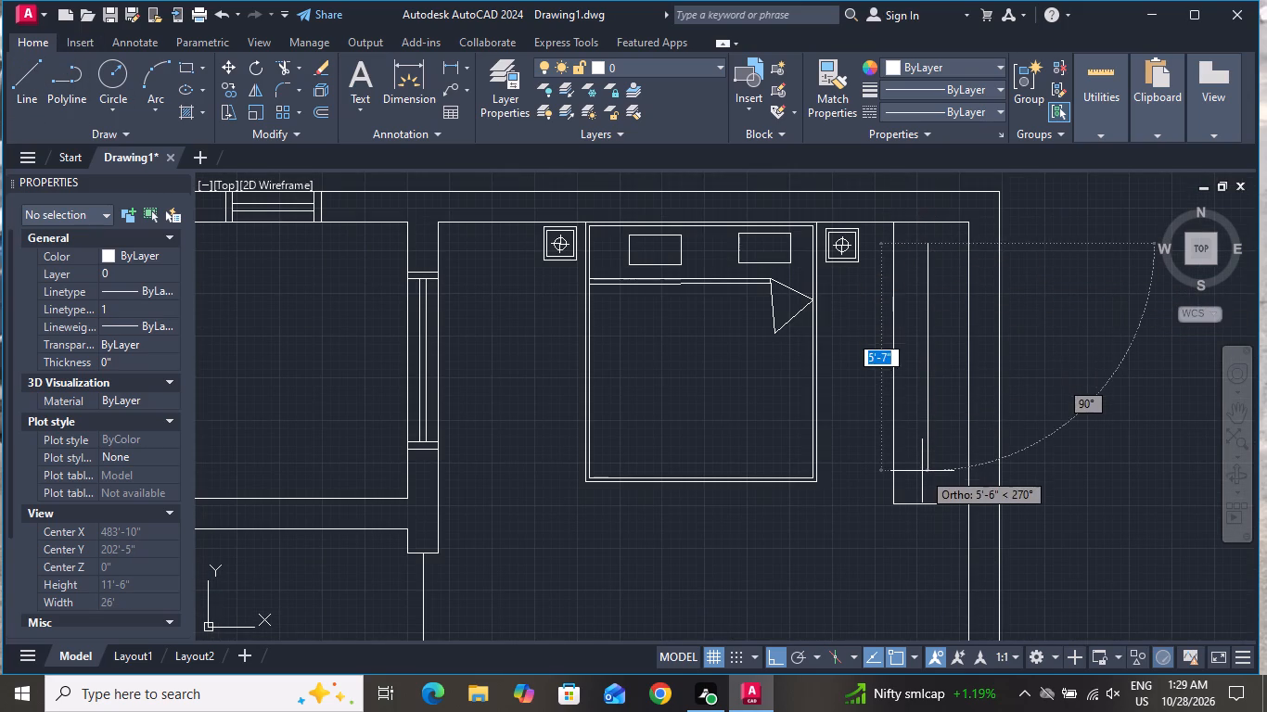
left_click(922, 471)
right_click(922, 469)
left_click(958, 499)
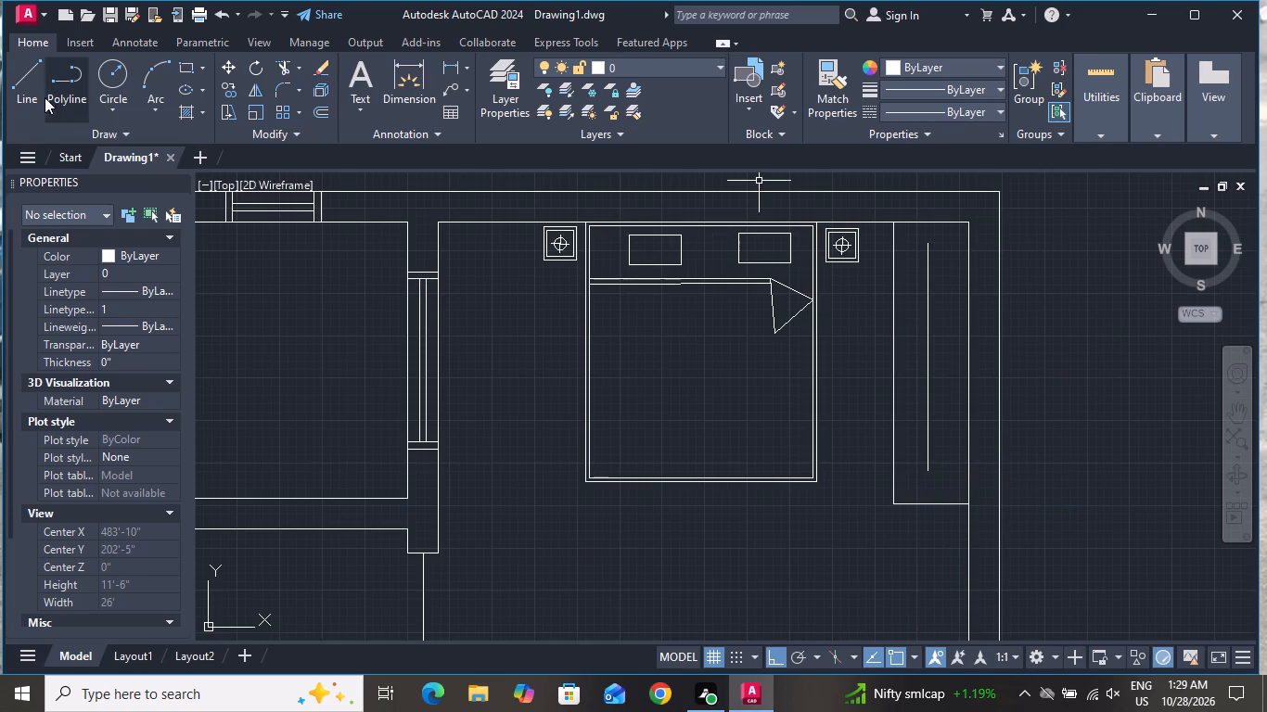
Draw a short horizontal hanger line crossing the rod near its upper end.
left_click(10, 83)
scroll(934, 241, "up", 3)
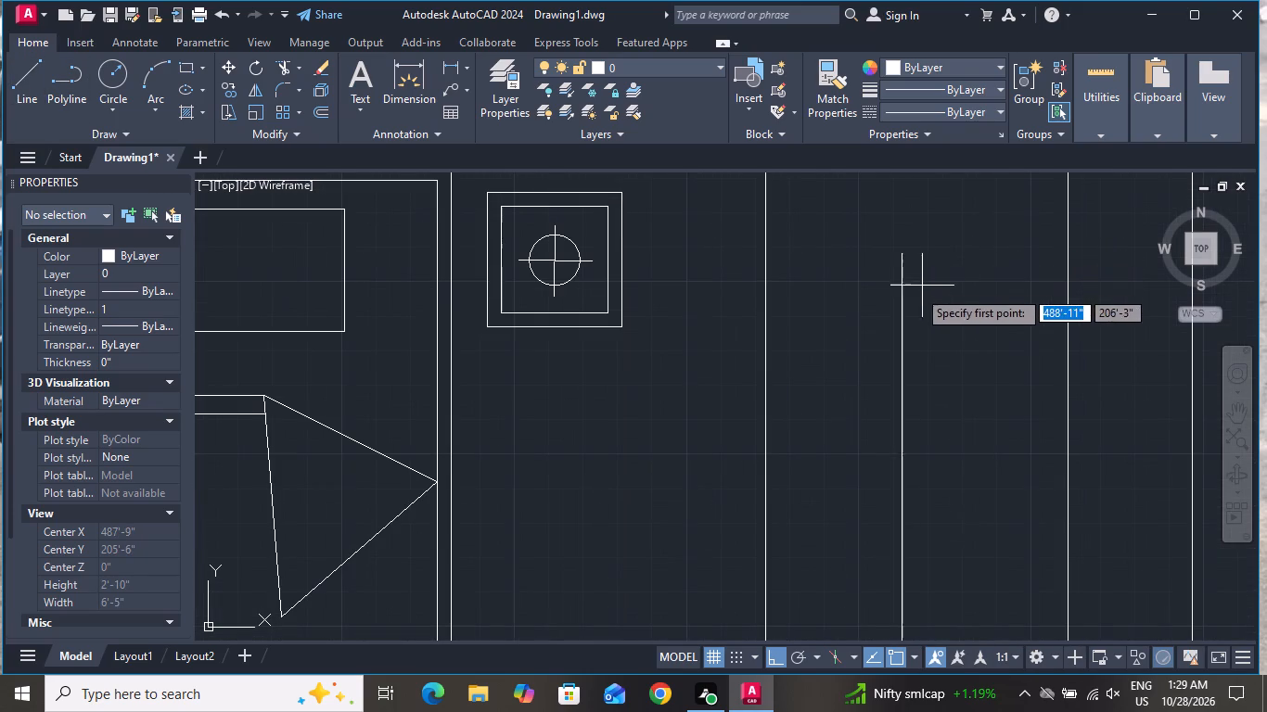
left_click(861, 280)
left_click(944, 272)
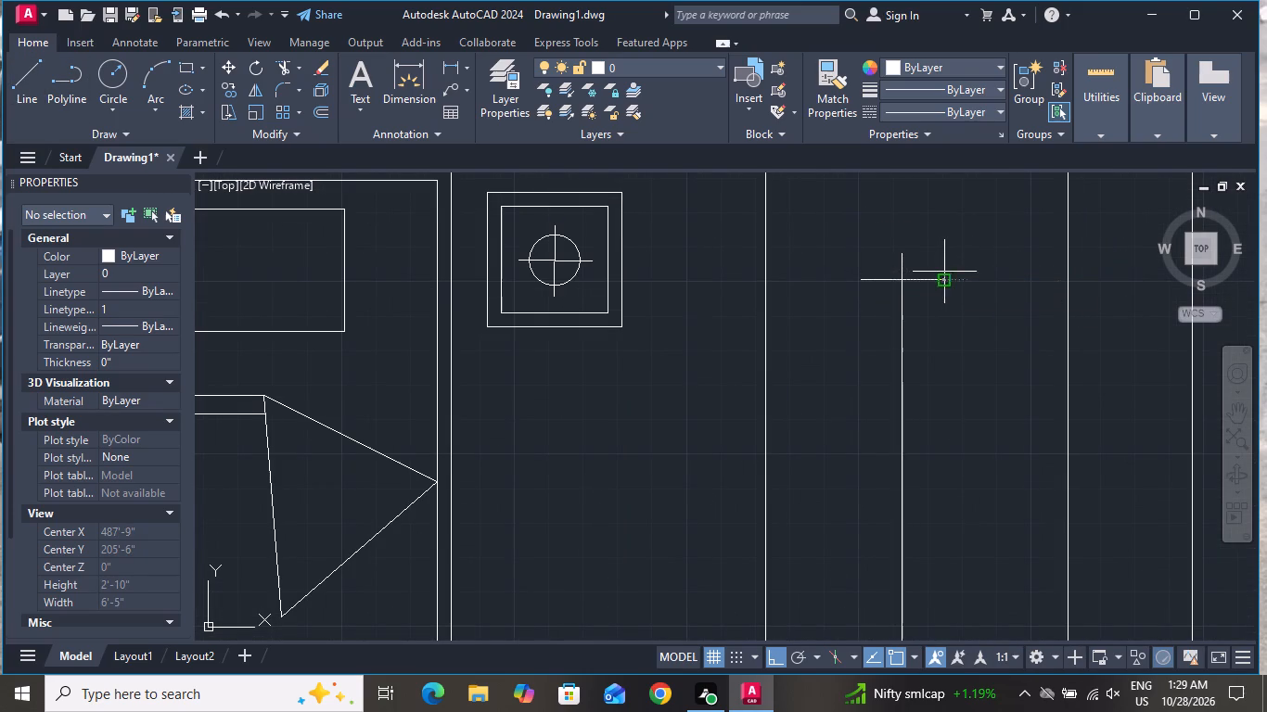
right_click(945, 272)
left_click(966, 294)
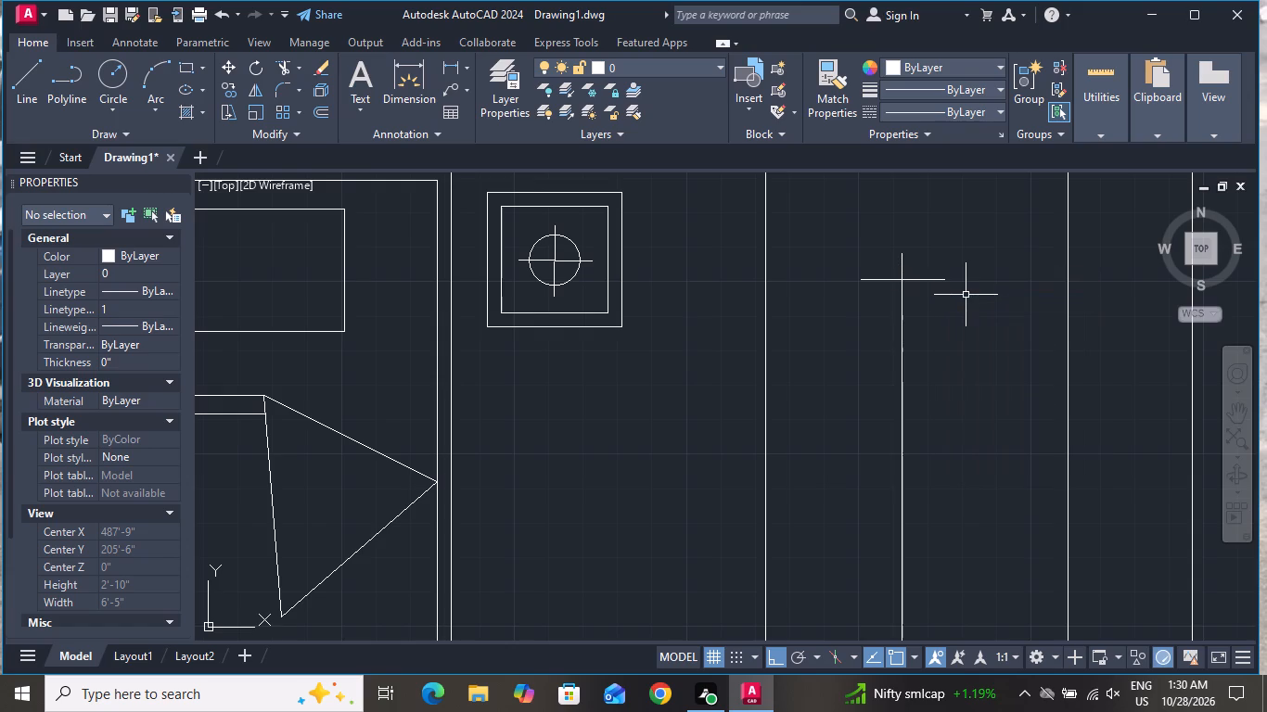
Offset the short hanger line down the wardrobe rod at 2" spacing to make five more hanger lines.
type("O")
key("space")
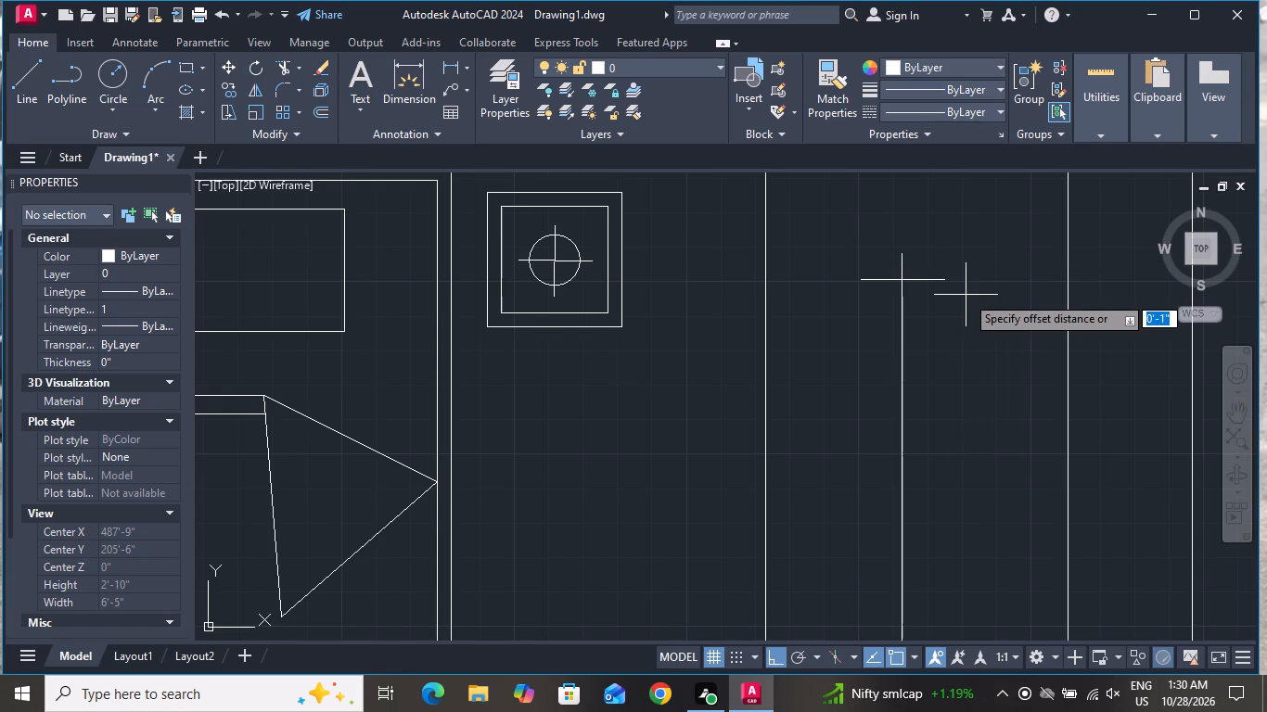
key("2")
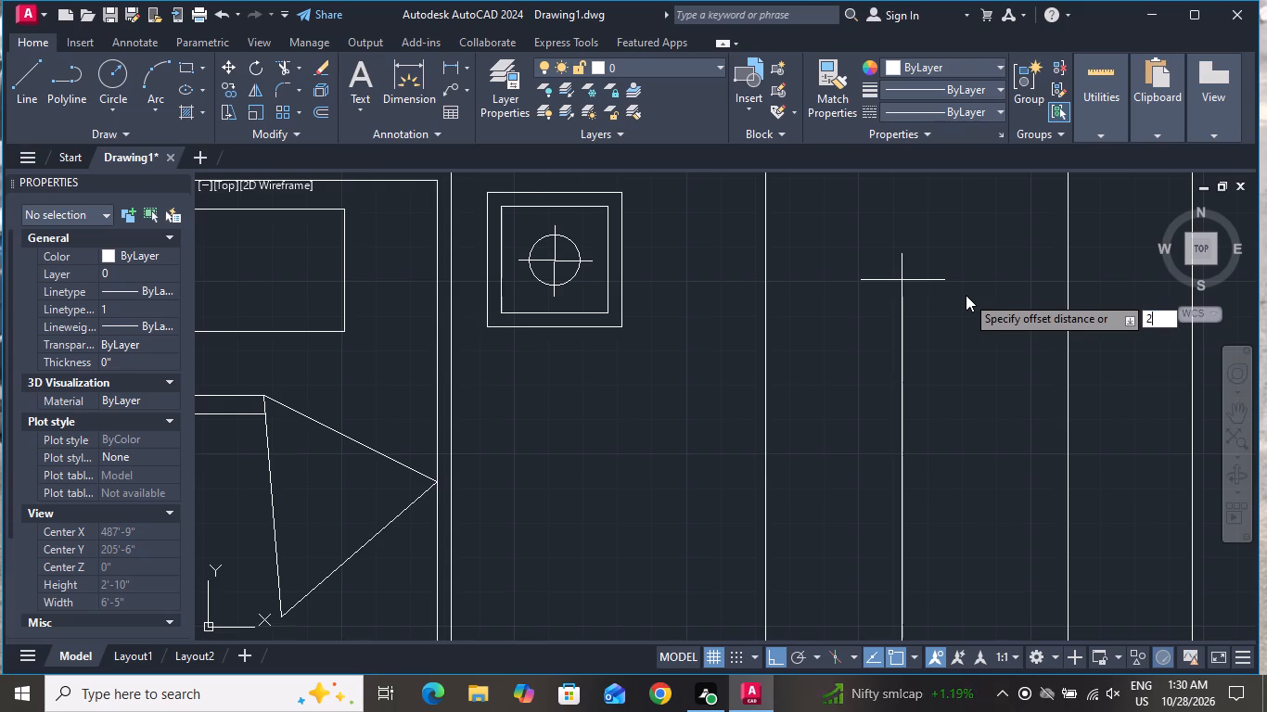
key("shift+quotedbl")
key("Return")
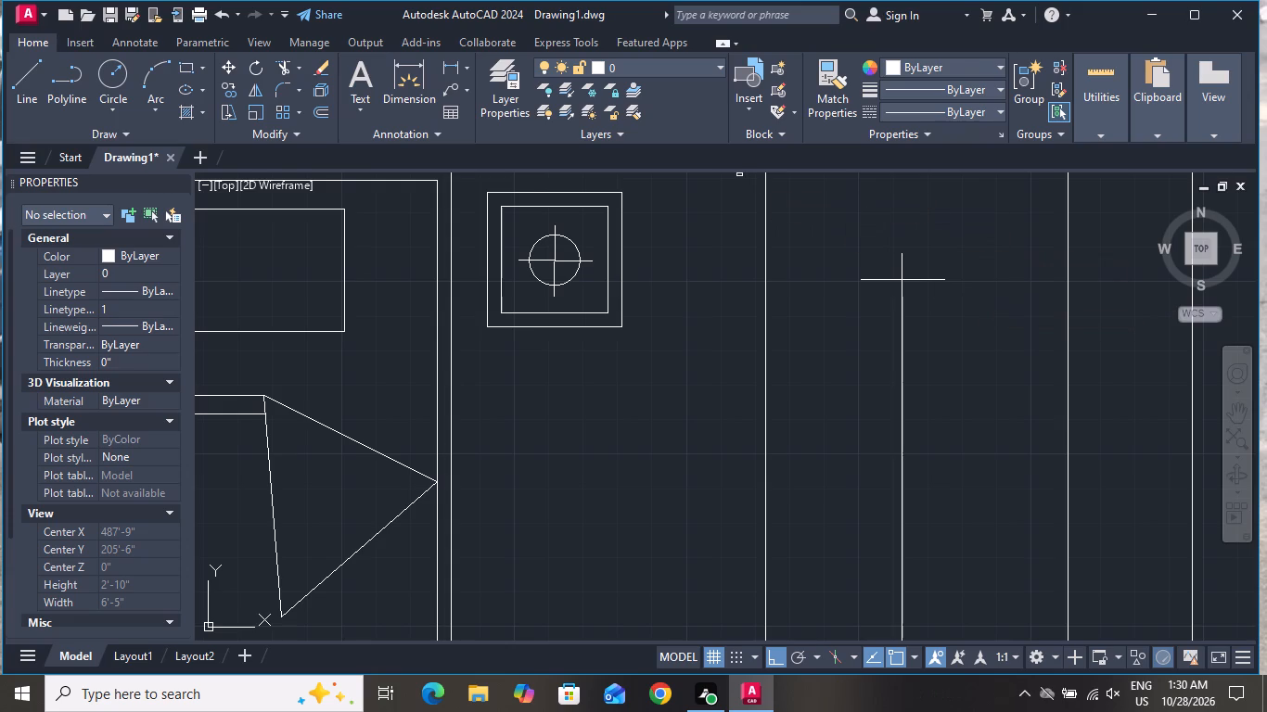
scroll(955, 336, "up", 1)
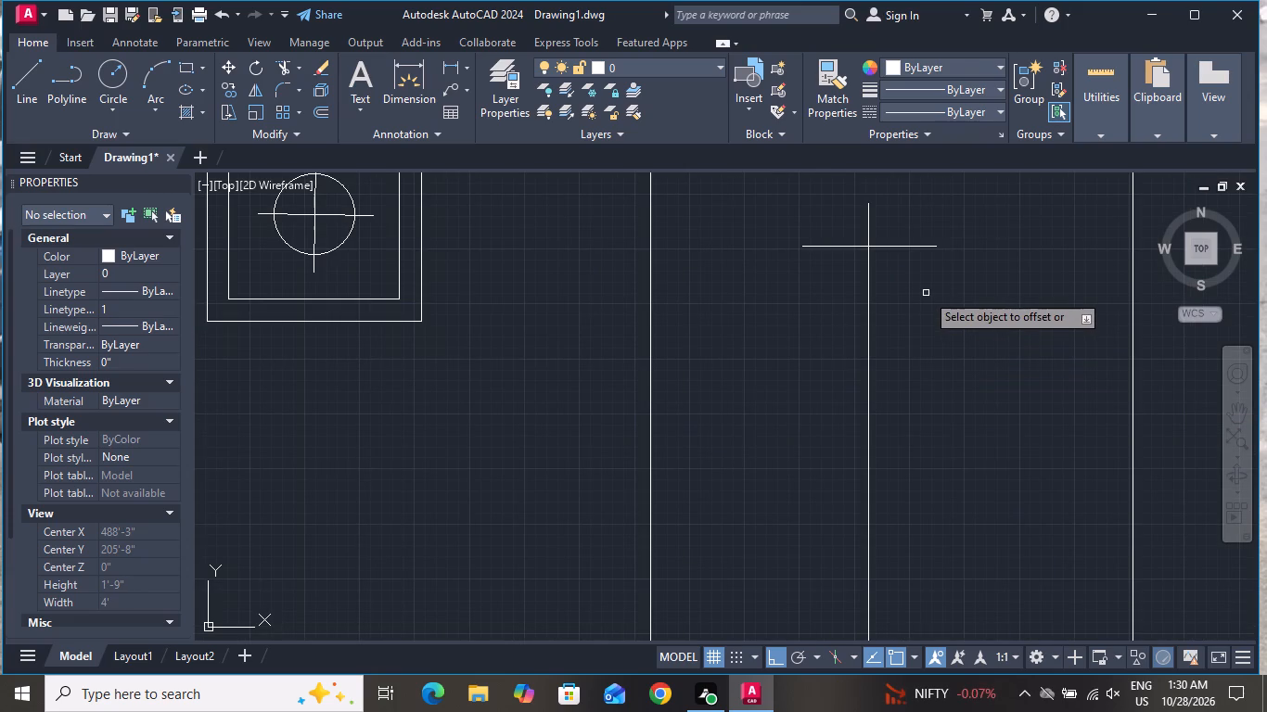
left_click(809, 246)
left_click(825, 342)
left_click(836, 291)
left_click(847, 353)
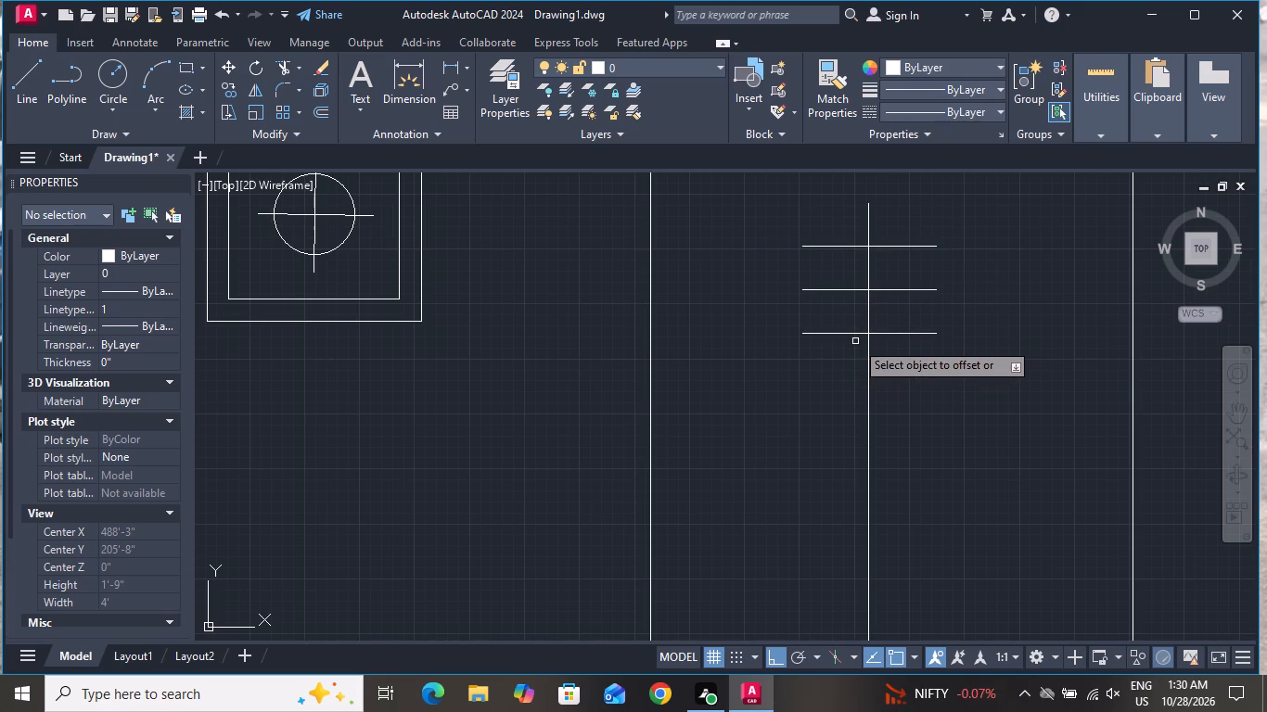
left_click(859, 333)
left_click(864, 375)
left_click(864, 376)
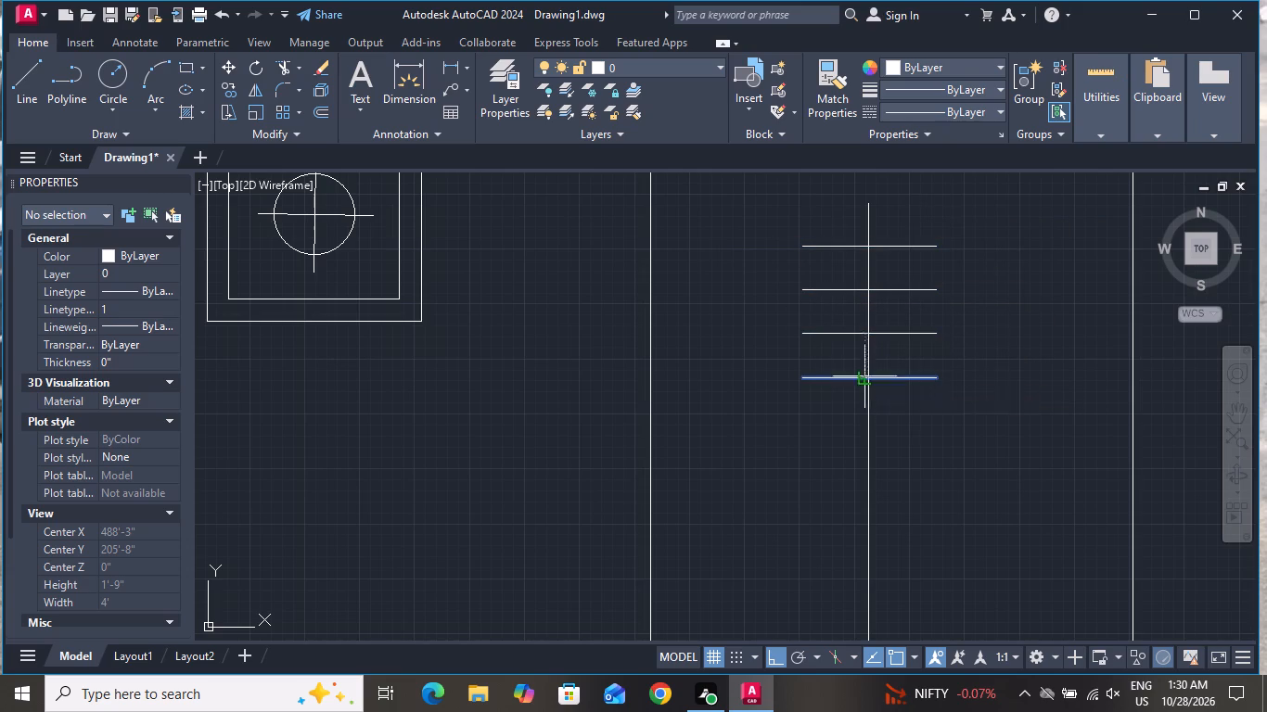
left_click(865, 430)
left_click(862, 421)
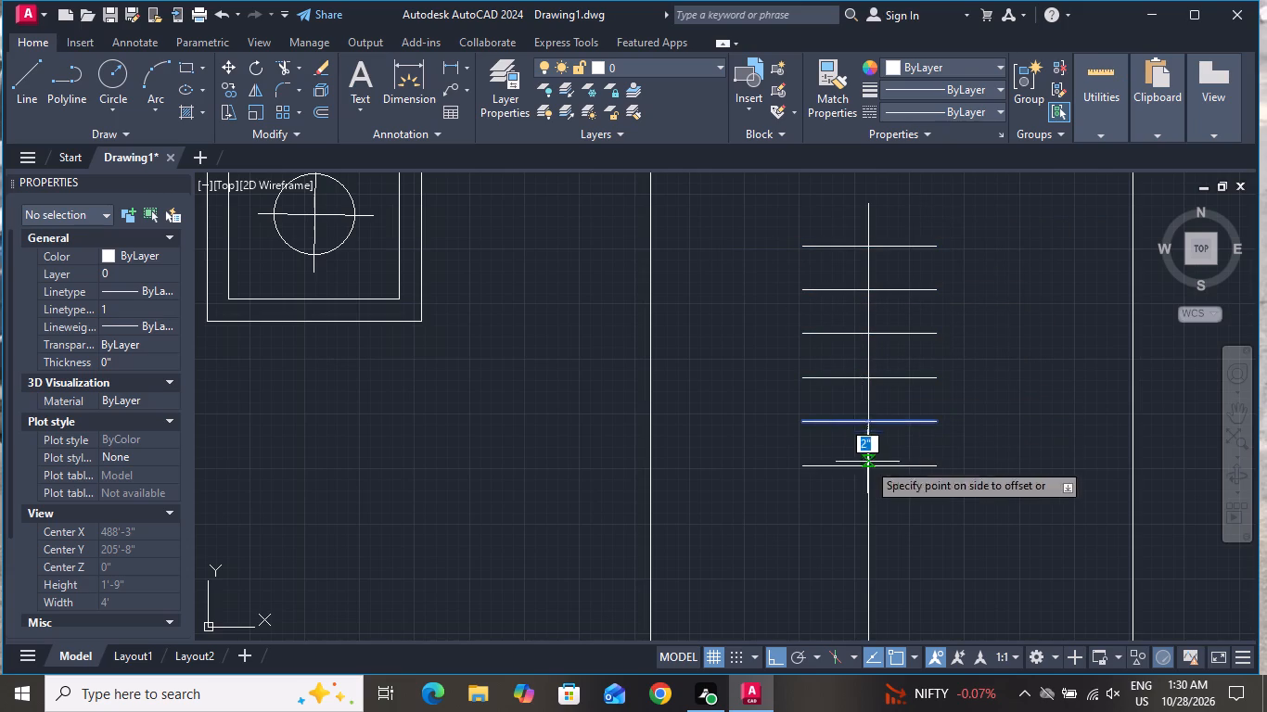
left_click(867, 462)
Continue the 2" offsets from the lowest hanger line to add six more hanger lines down the rod.
scroll(844, 346, "down", 2)
scroll(854, 421, "up", 2)
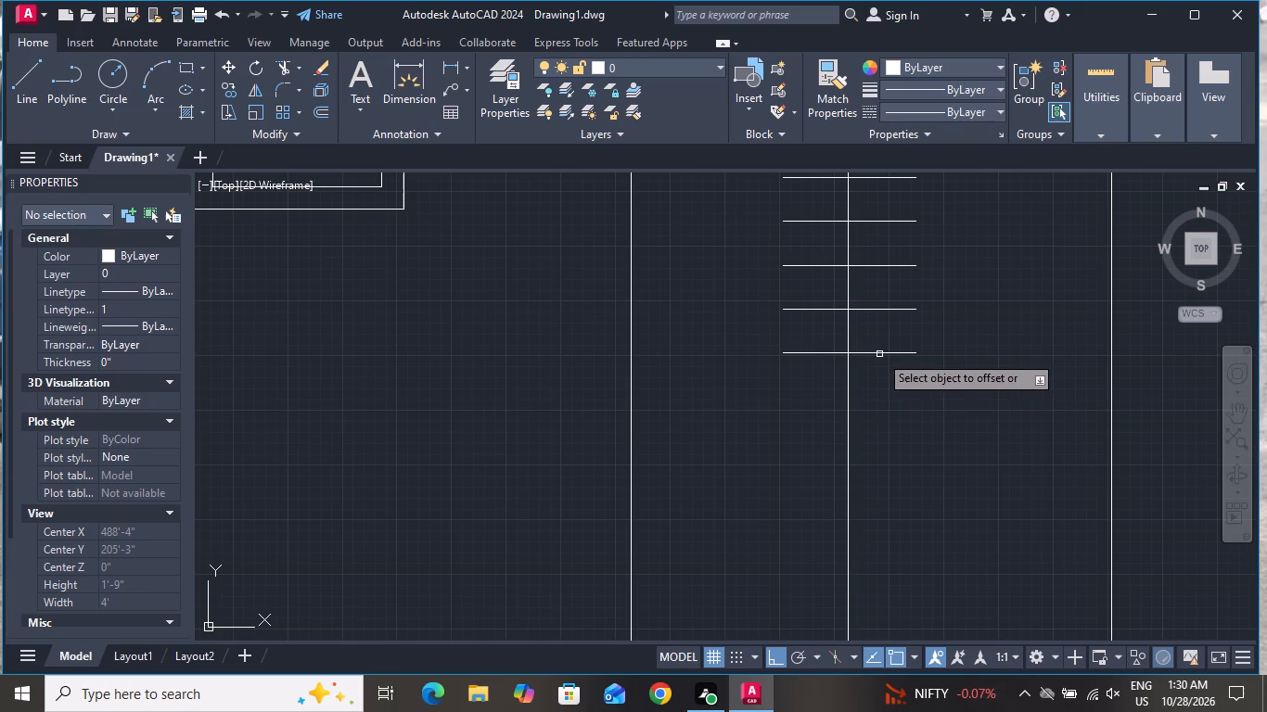
left_click(879, 354)
left_click(889, 398)
left_click(889, 399)
left_click(890, 432)
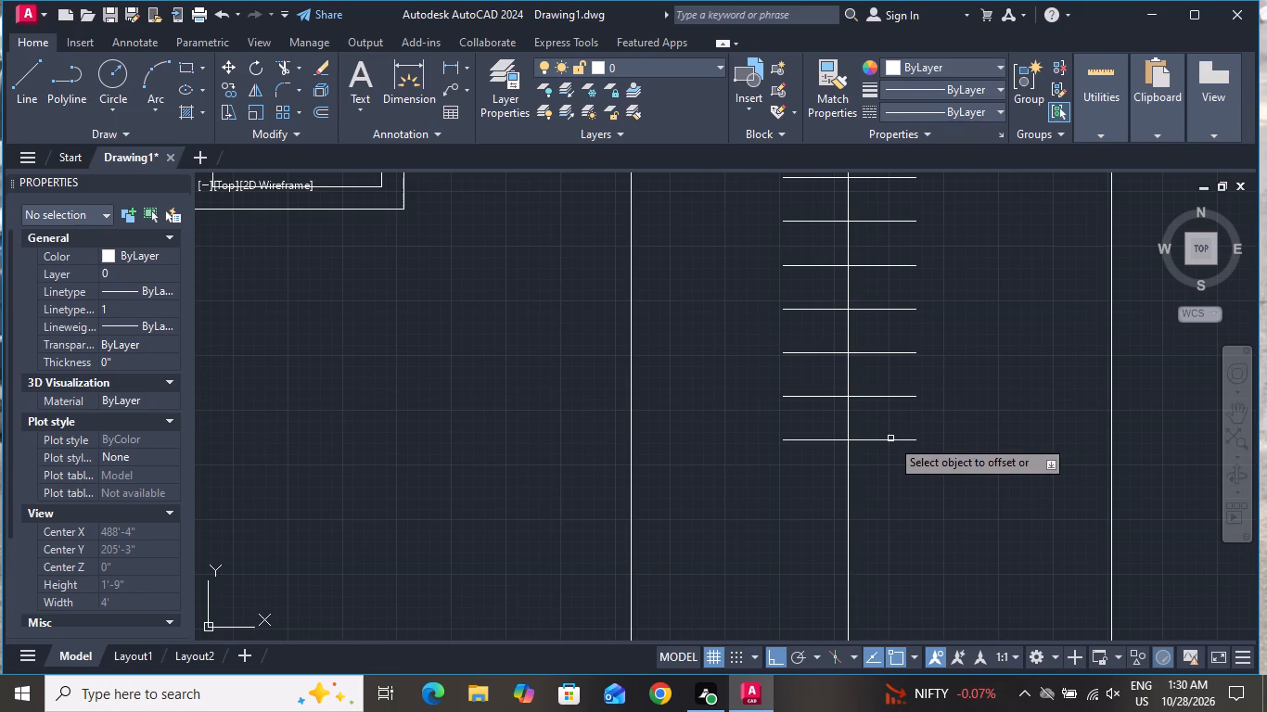
left_click(890, 439)
left_click(890, 469)
left_click(894, 486)
left_click(902, 518)
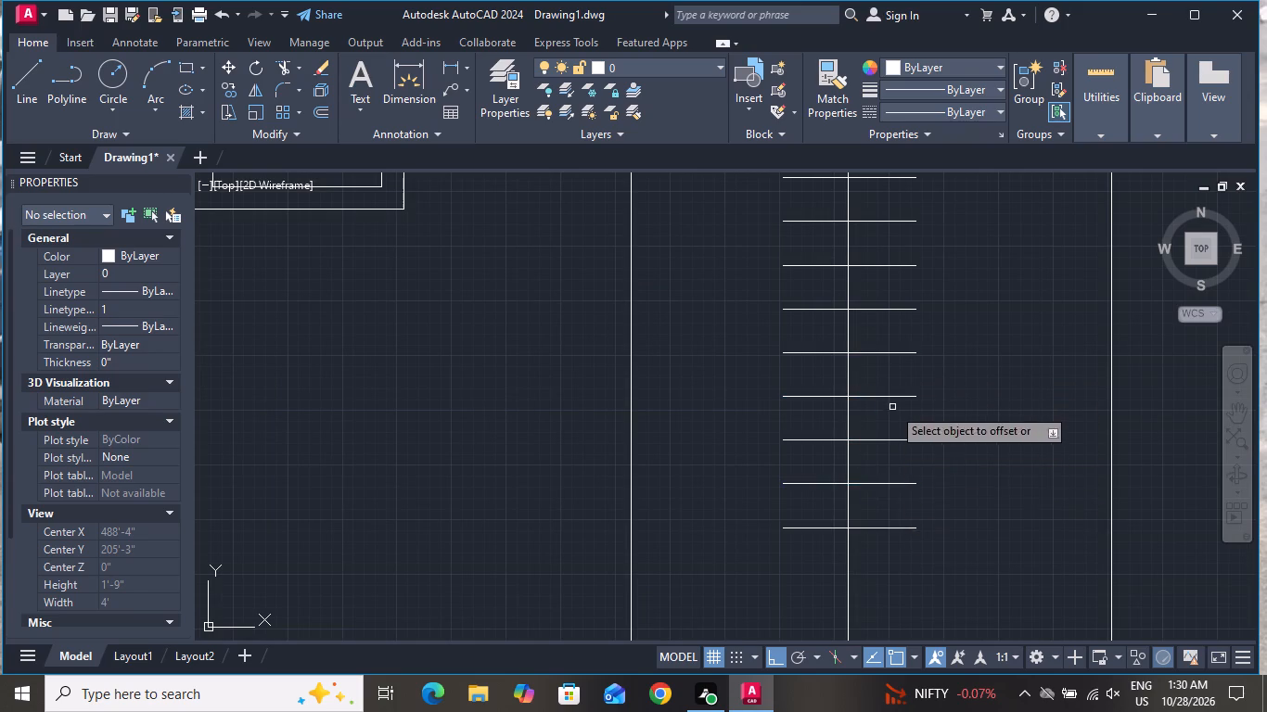
scroll(891, 394, "down", 2)
scroll(898, 464, "up", 2)
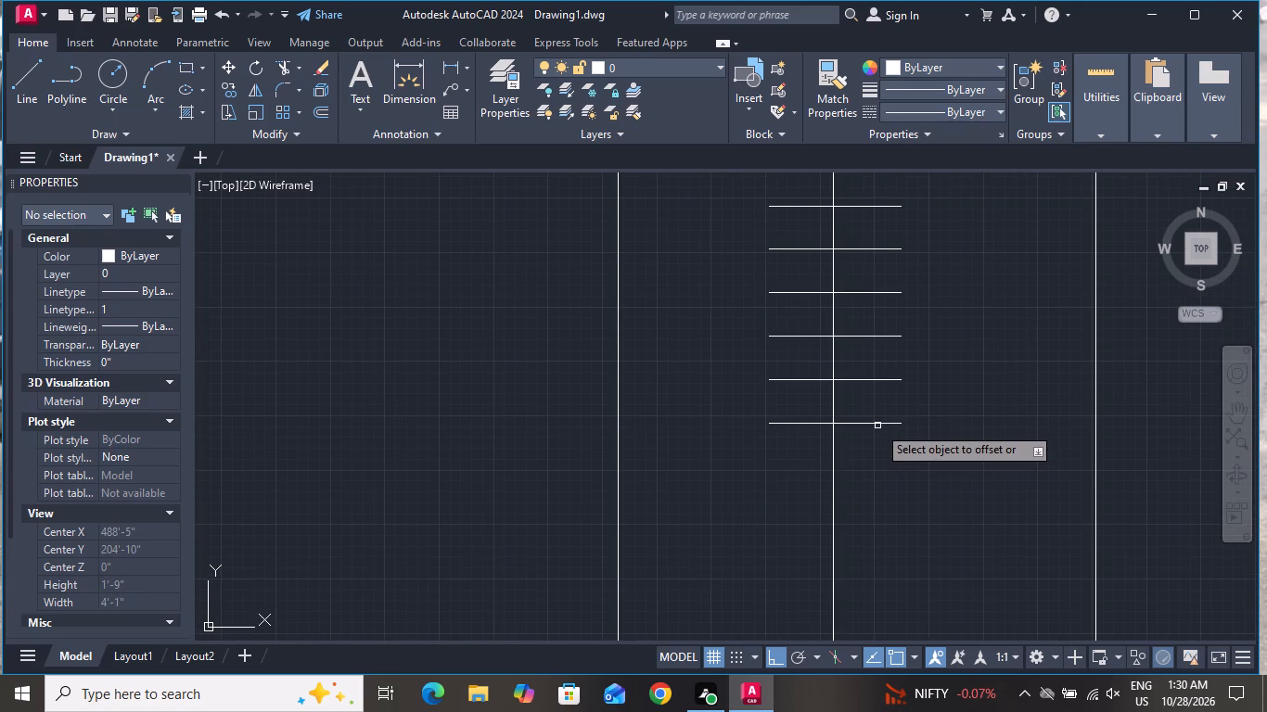
left_click(877, 426)
left_click(885, 465)
left_click(885, 470)
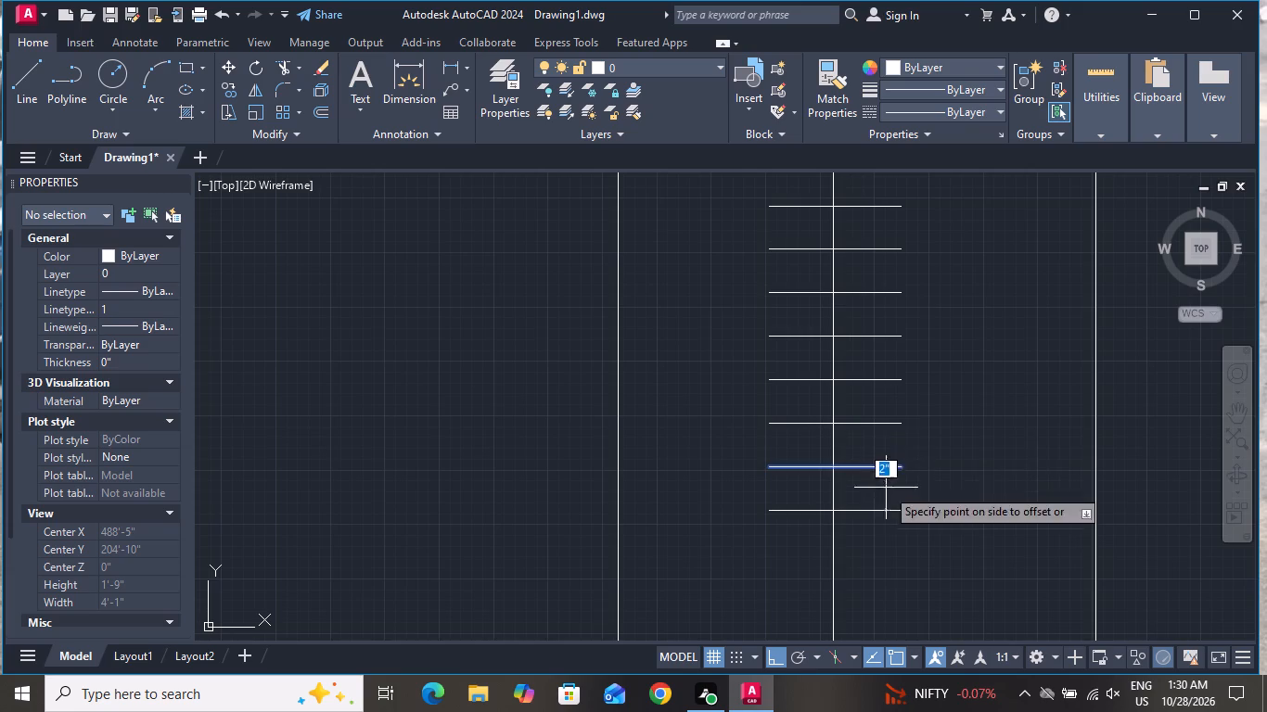
left_click(886, 493)
Extend the row of hanger lines down the rod with five more copies offset 2" apart.
scroll(874, 375, "down", 3)
scroll(884, 436, "up", 3)
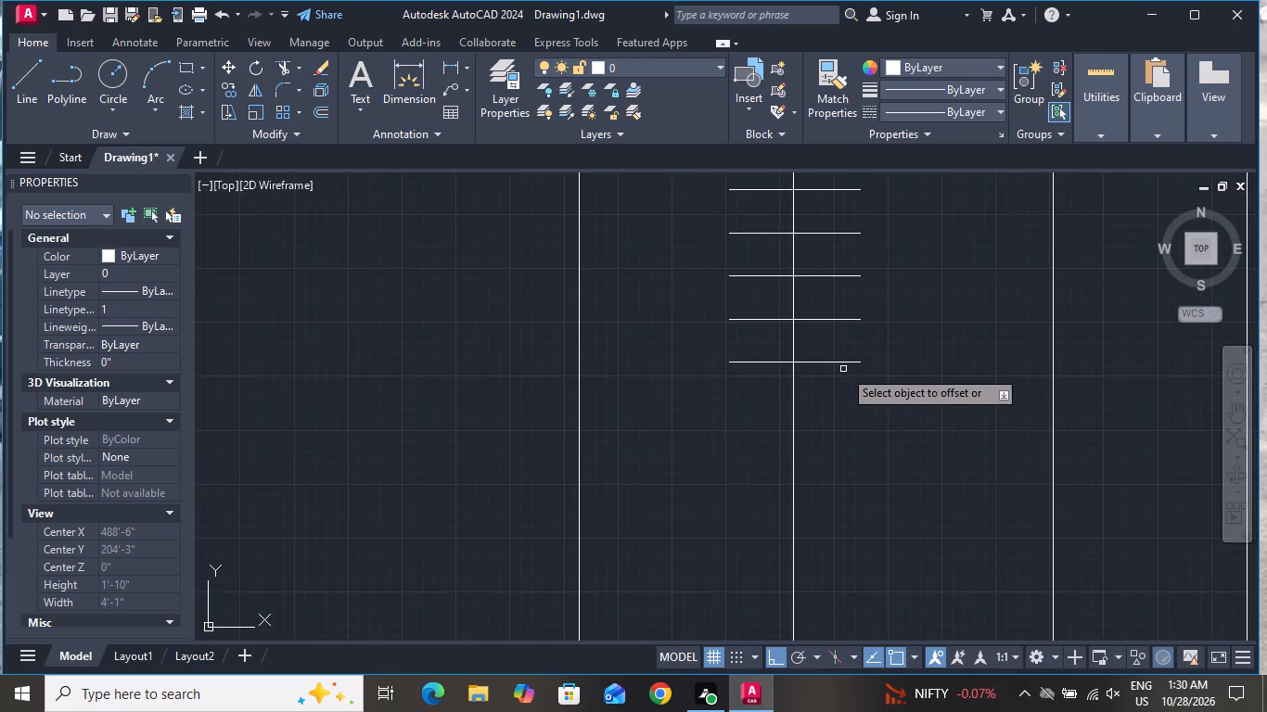
left_click(844, 363)
left_click(861, 426)
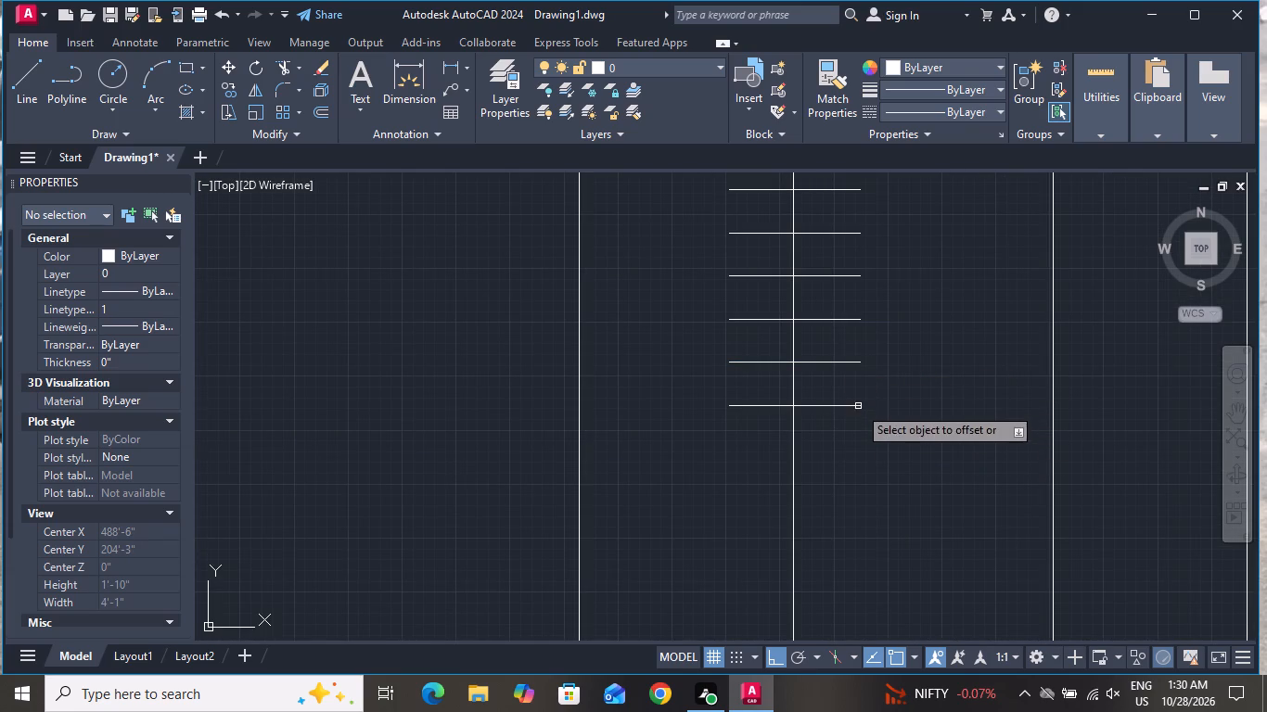
left_click(858, 406)
left_click(861, 446)
left_click(861, 450)
left_click(868, 477)
scroll(863, 377, "down", 1)
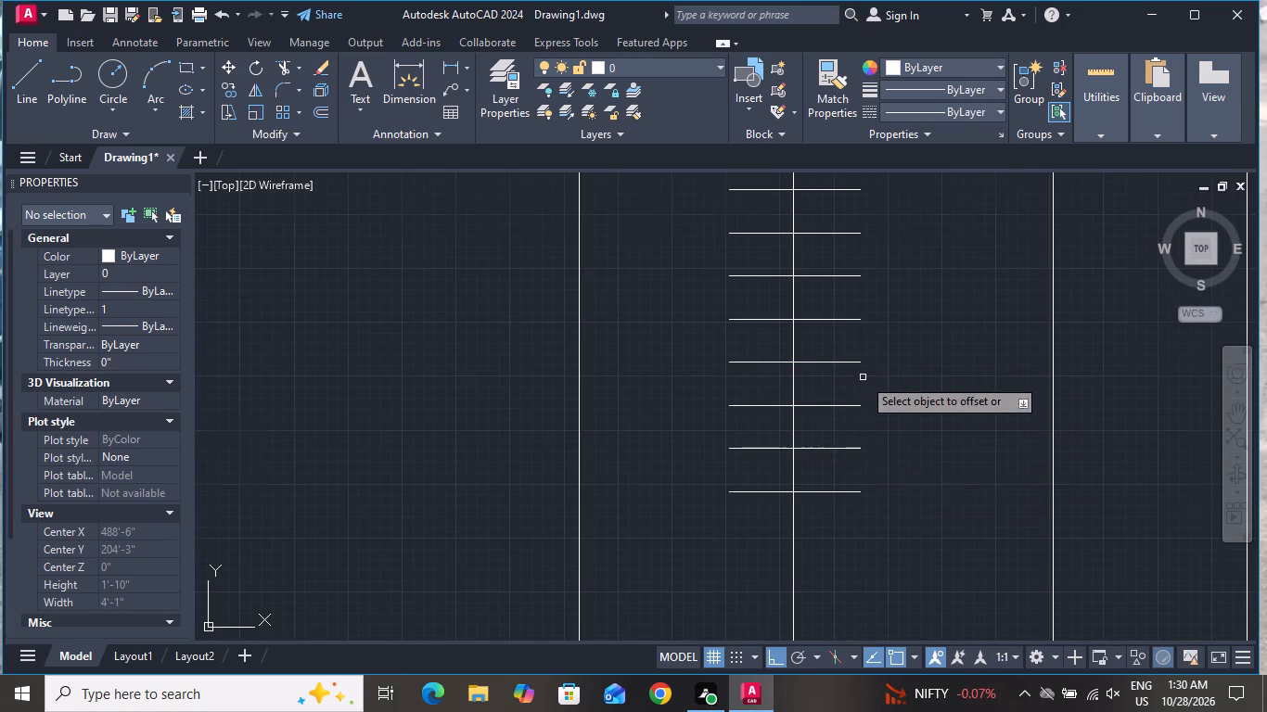
scroll(863, 377, "down", 1)
scroll(864, 425, "up", 2)
left_click(829, 417)
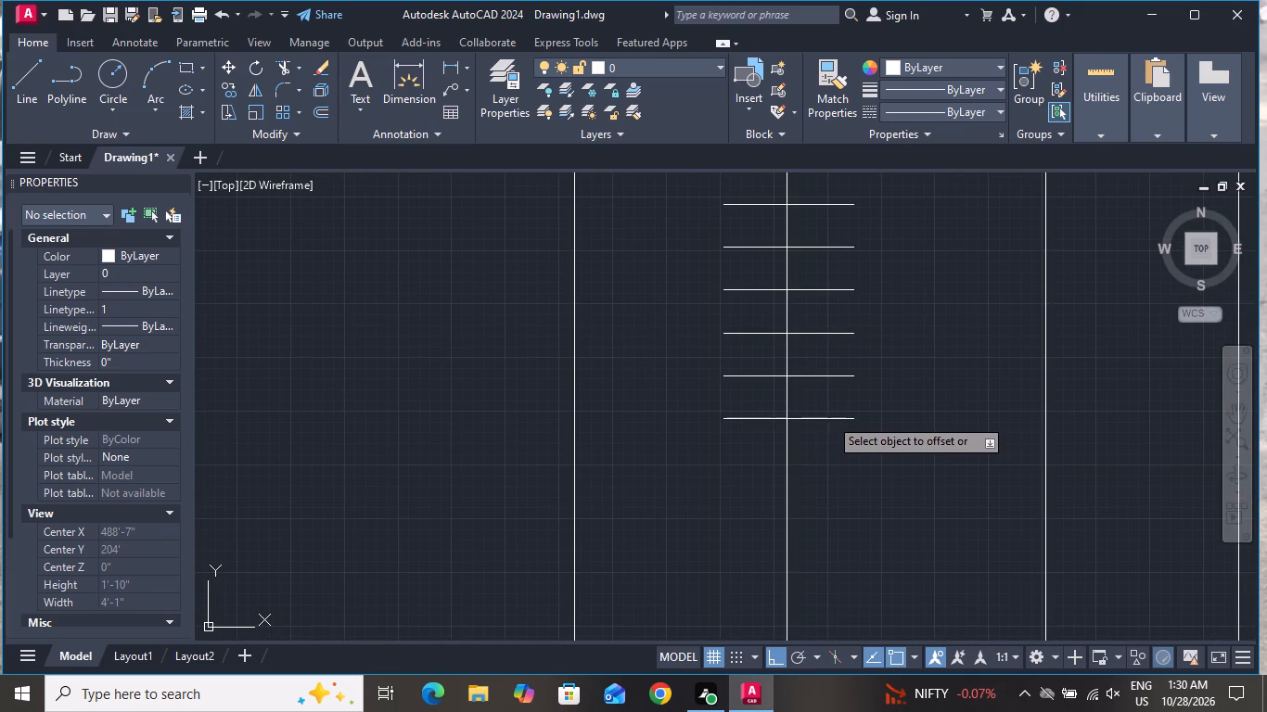
left_click(839, 448)
left_click(838, 458)
left_click(837, 464)
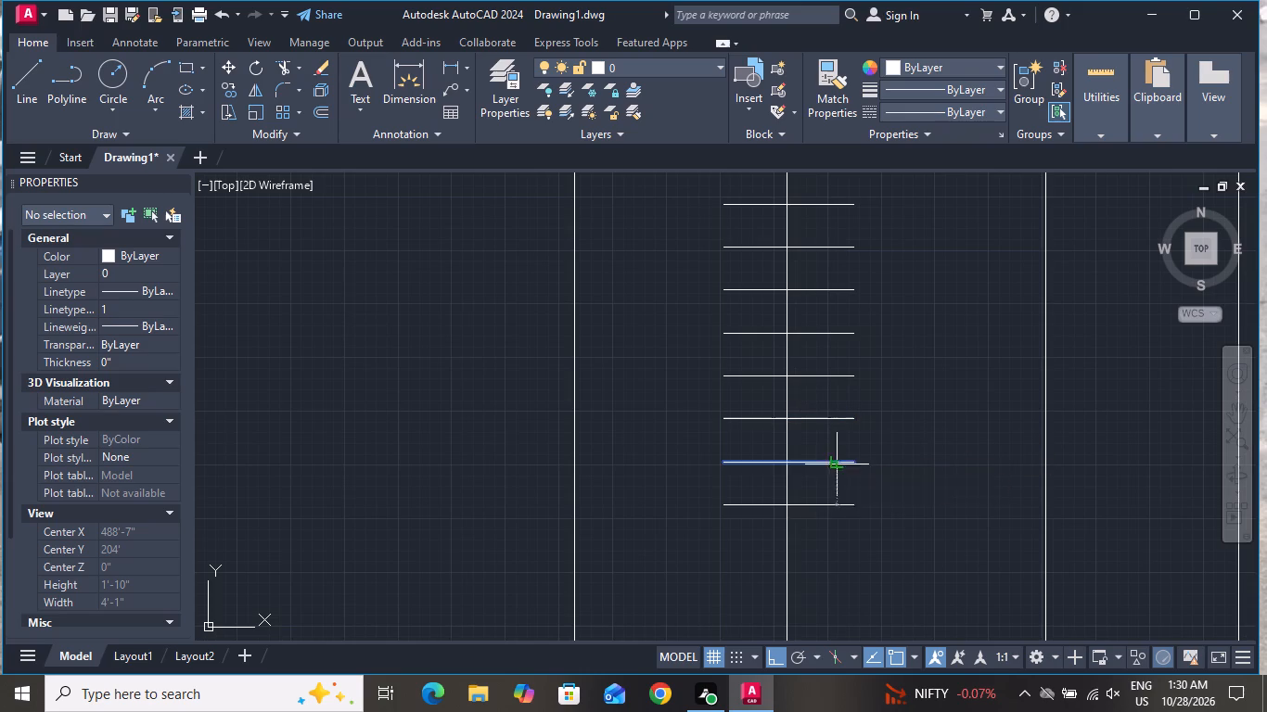
left_click(844, 498)
Add four more hanger lines below the lowest one, each offset 2" down the rod.
scroll(840, 409, "down", 2)
scroll(834, 451, "up", 2)
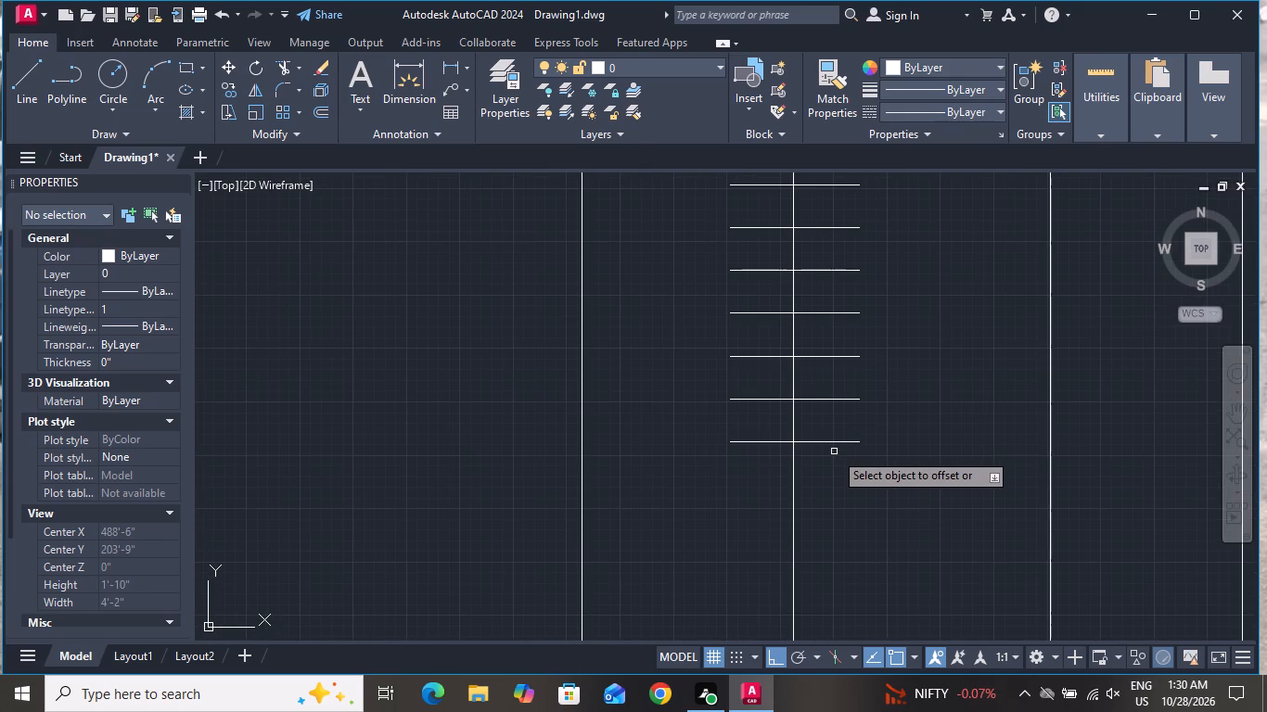
left_click(831, 447)
left_click(827, 443)
left_click(838, 491)
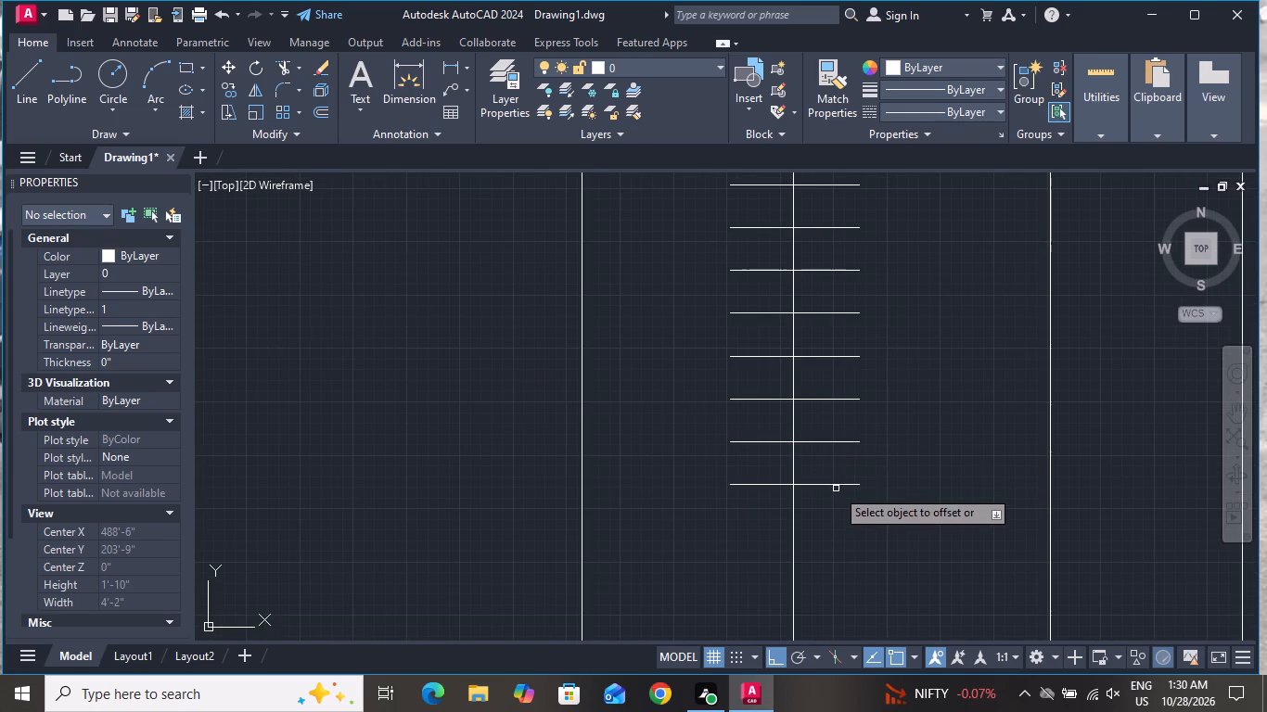
left_click(836, 489)
left_click(838, 528)
left_click(838, 483)
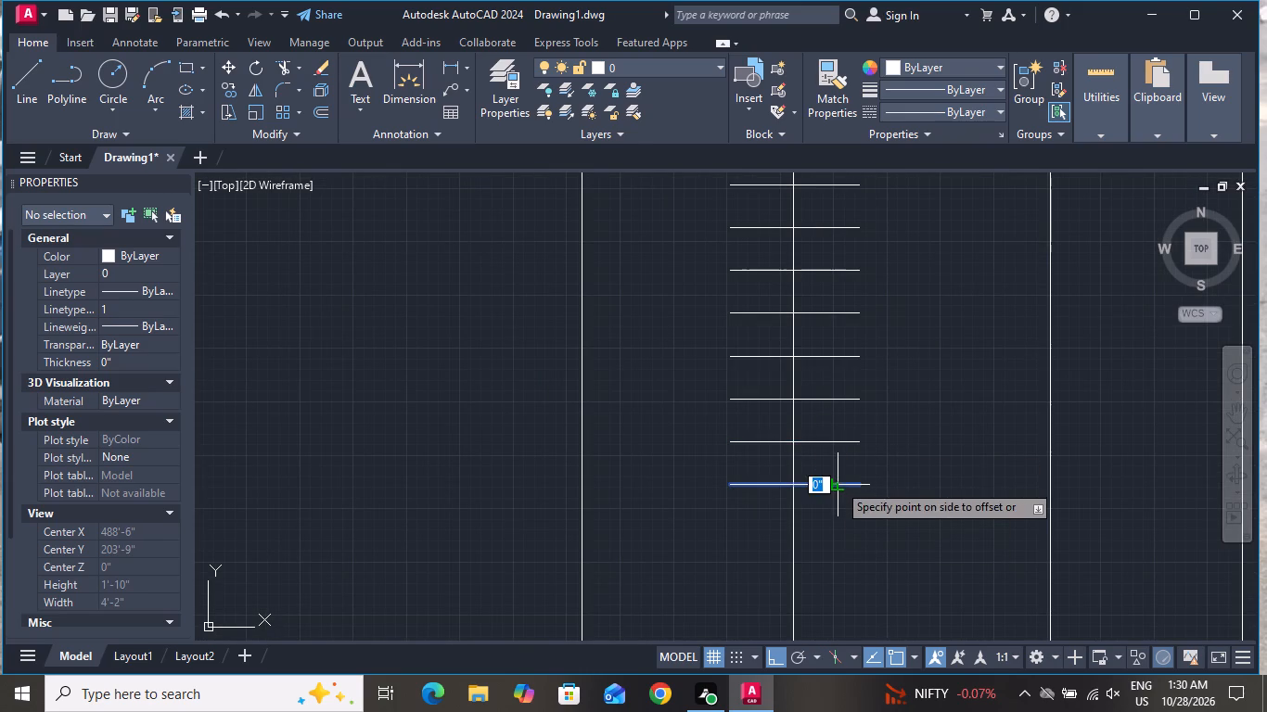
left_click(841, 500)
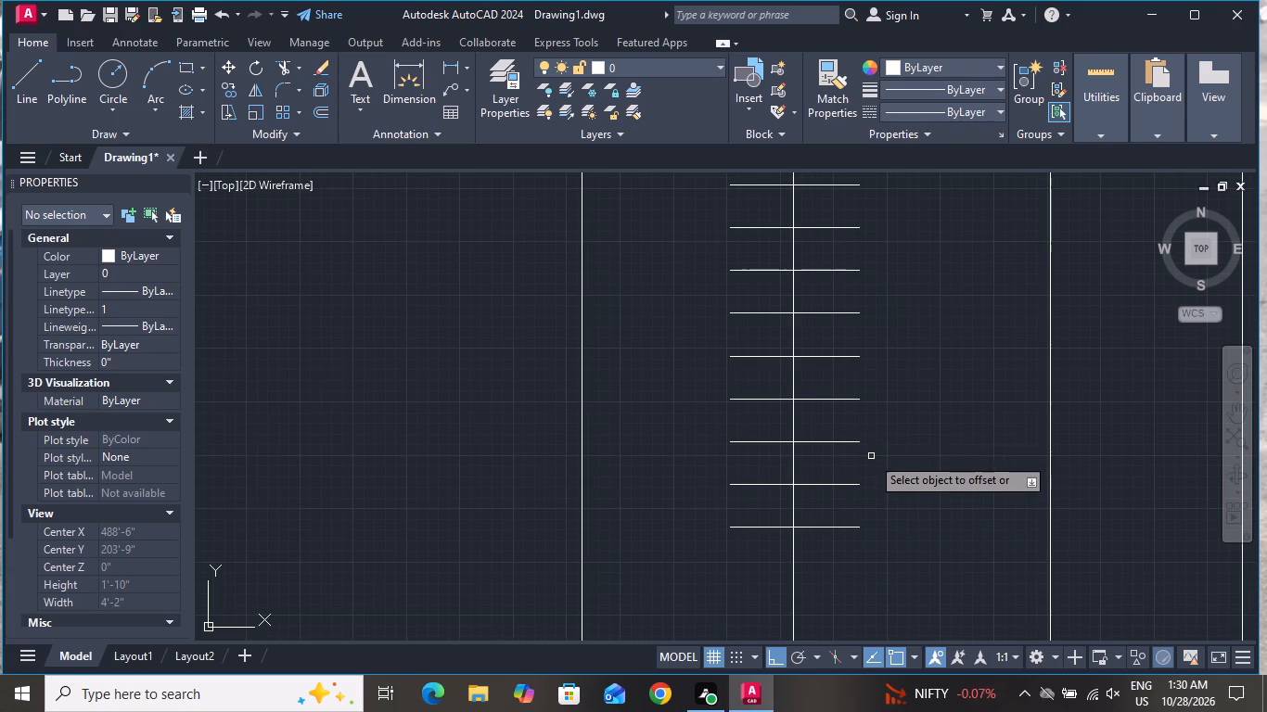
scroll(800, 408, "down", 1)
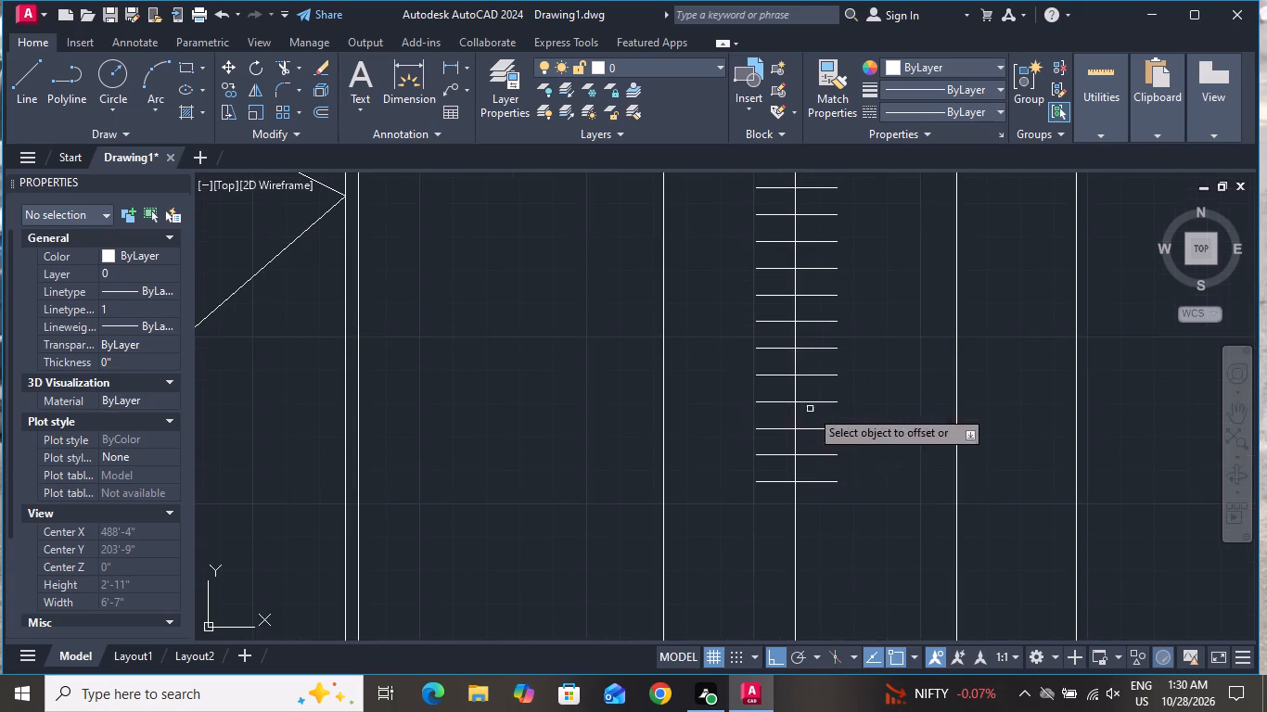
scroll(801, 542, "up", 2)
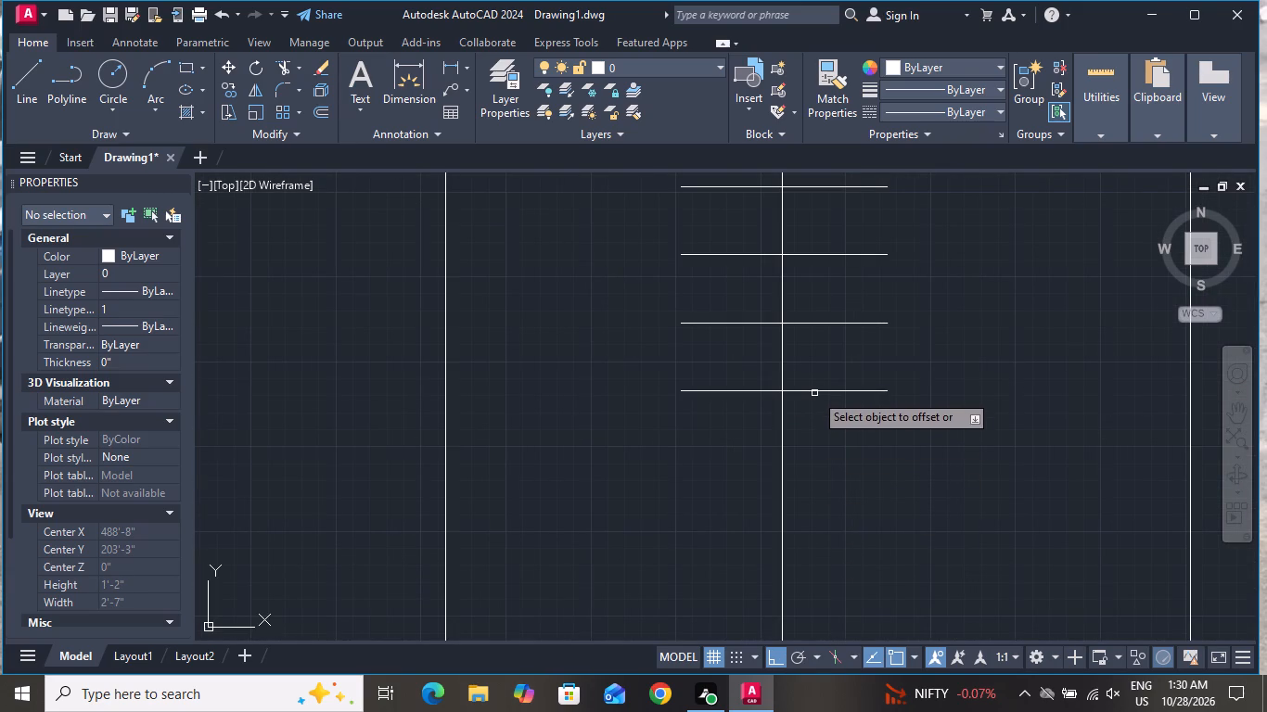
left_click(814, 393)
left_click(851, 485)
left_click(847, 460)
left_click(855, 516)
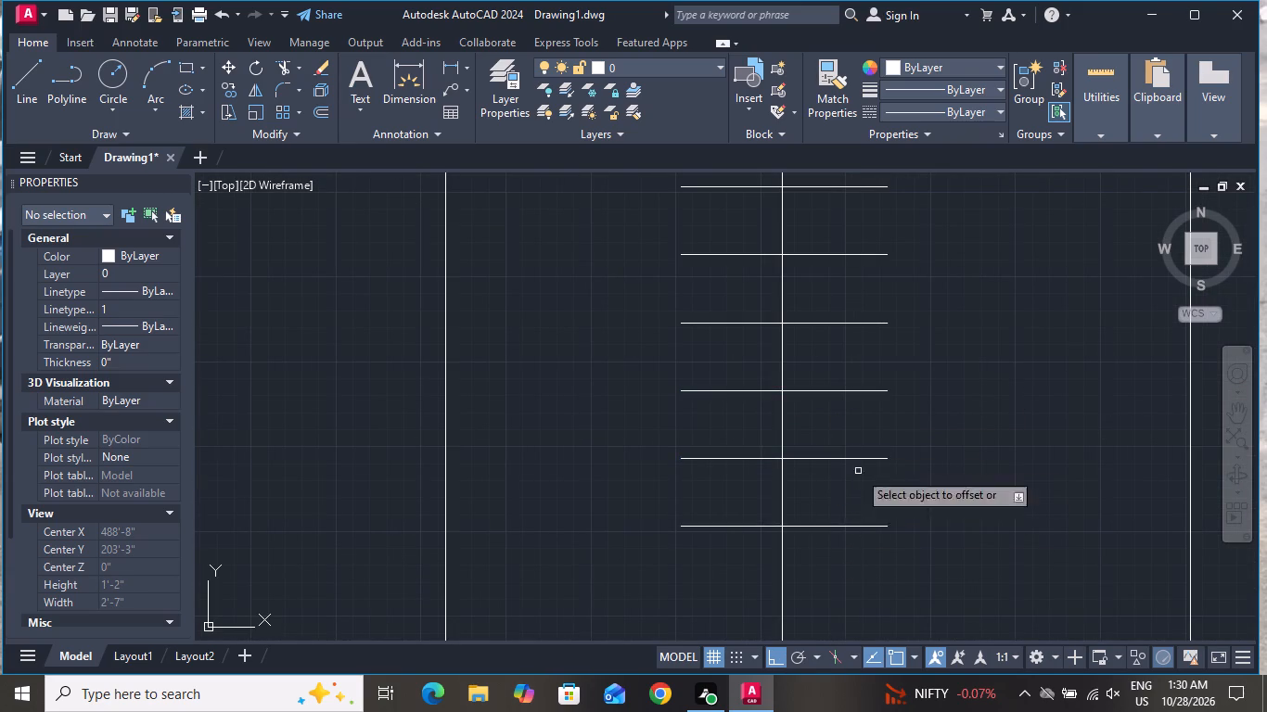
Offset the lowest hanger line downwards repeatedly at 2" to add six more lines along the rod.
scroll(864, 429, "down", 2)
scroll(851, 477, "up", 1)
left_click(854, 462)
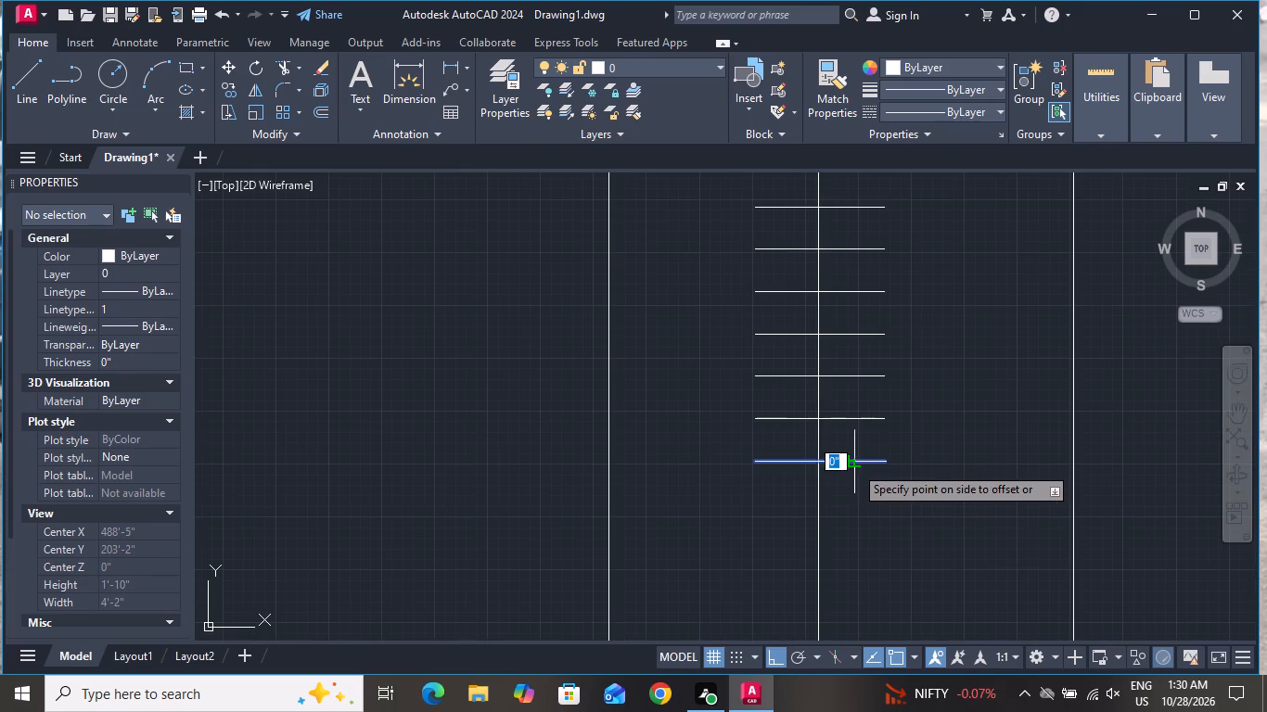
left_click(855, 503)
left_click(848, 502)
left_click(861, 617)
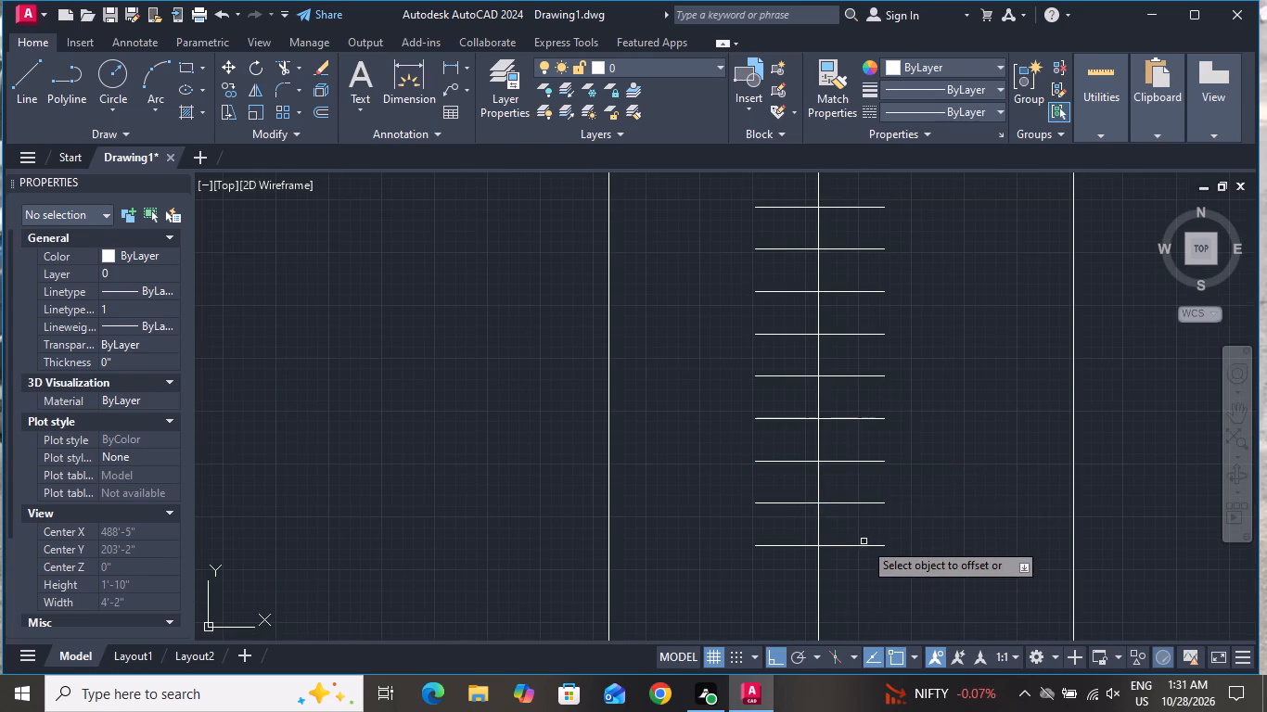
scroll(867, 518, "down", 2)
scroll(854, 554, "up", 2)
left_click(876, 491)
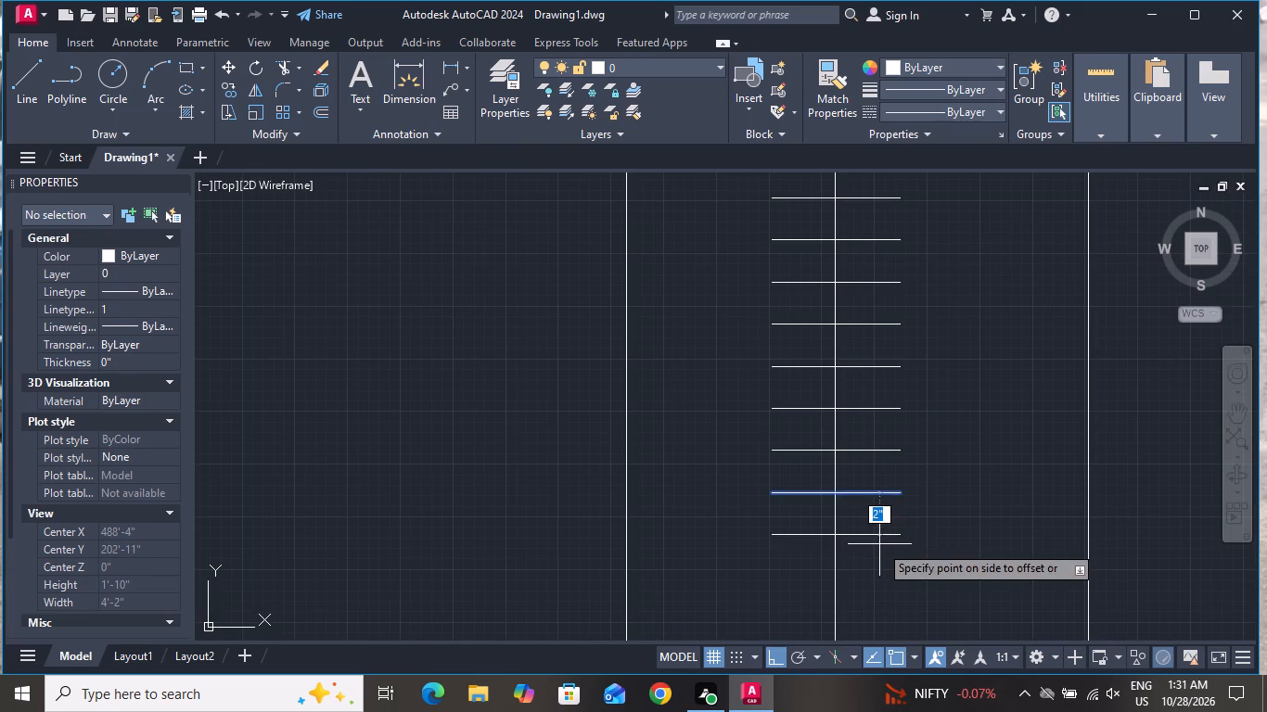
left_click(879, 544)
left_click(879, 538)
left_click(886, 580)
scroll(894, 426, "down", 2)
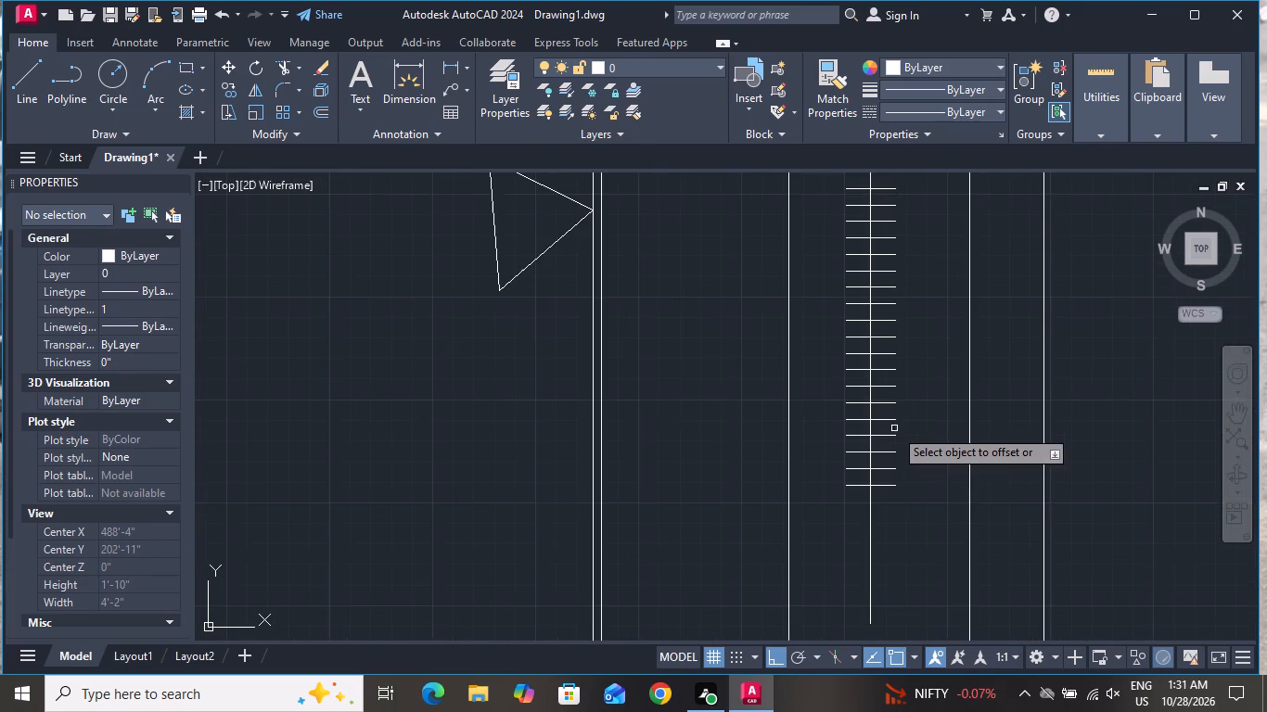
scroll(893, 486, "up", 3)
left_click(895, 488)
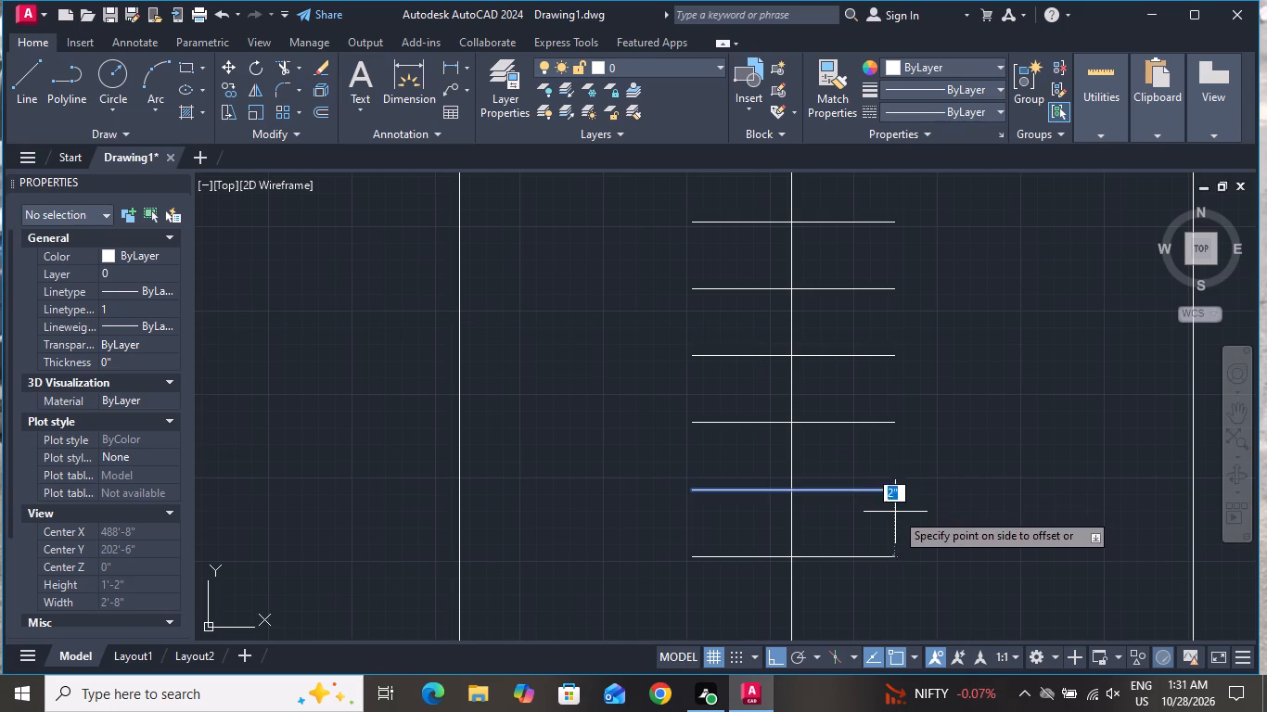
left_click(898, 543)
left_click(885, 558)
left_click(890, 607)
Repeat the 2" downward offsets until the hanger lines reach close to the lower end of the rod.
scroll(923, 389, "down", 3)
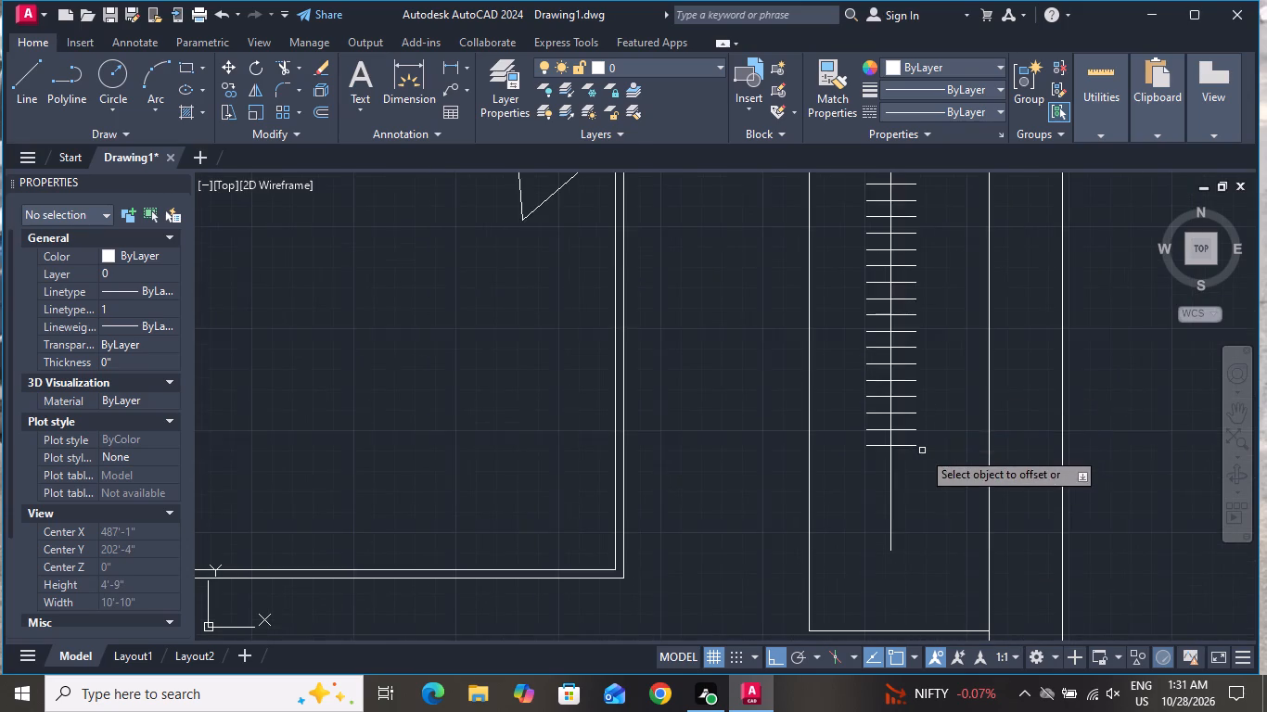
scroll(922, 451, "up", 2)
left_click(869, 439)
left_click(875, 442)
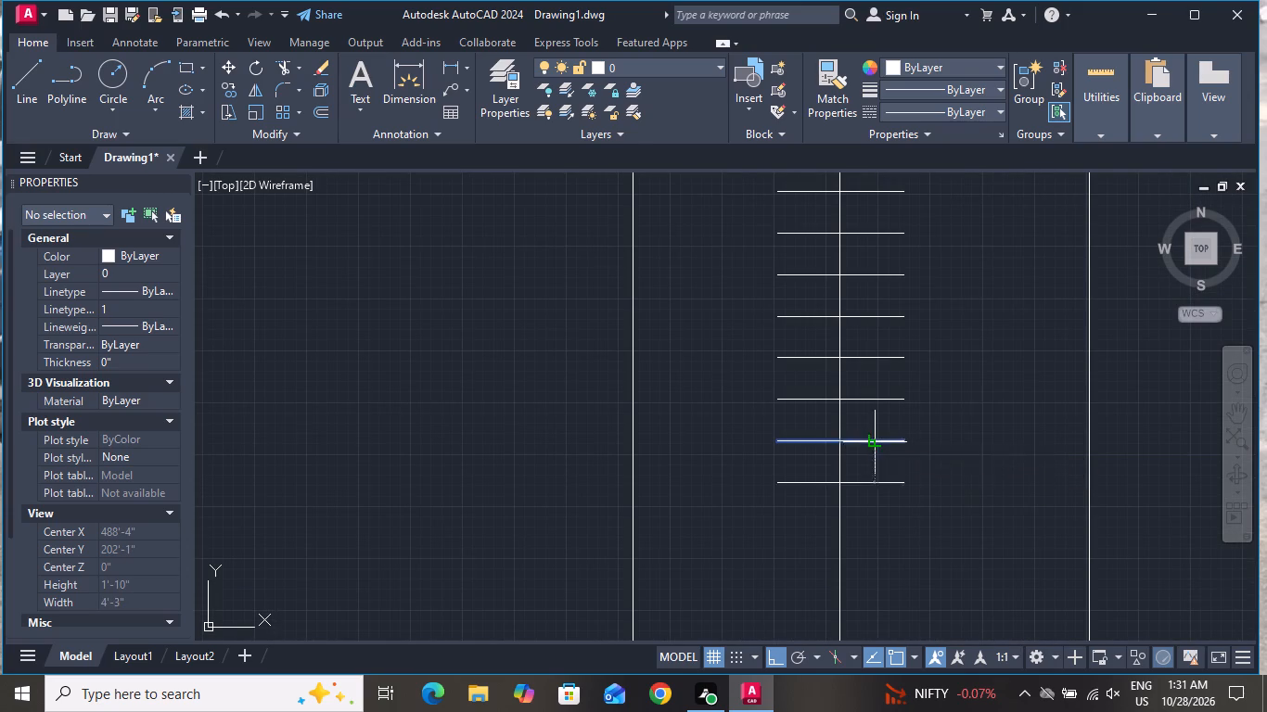
left_click(887, 508)
left_click(882, 484)
left_click(889, 546)
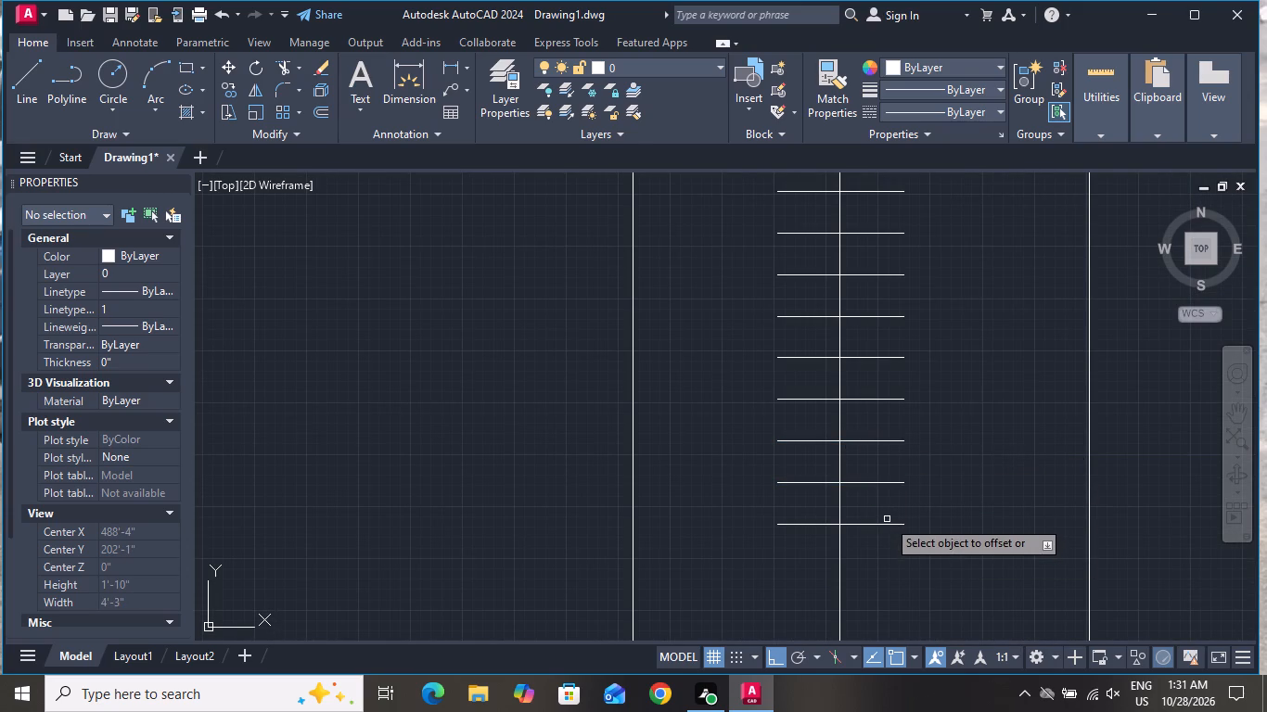
double_click(887, 522)
left_click(908, 573)
scroll(908, 532, "down", 2)
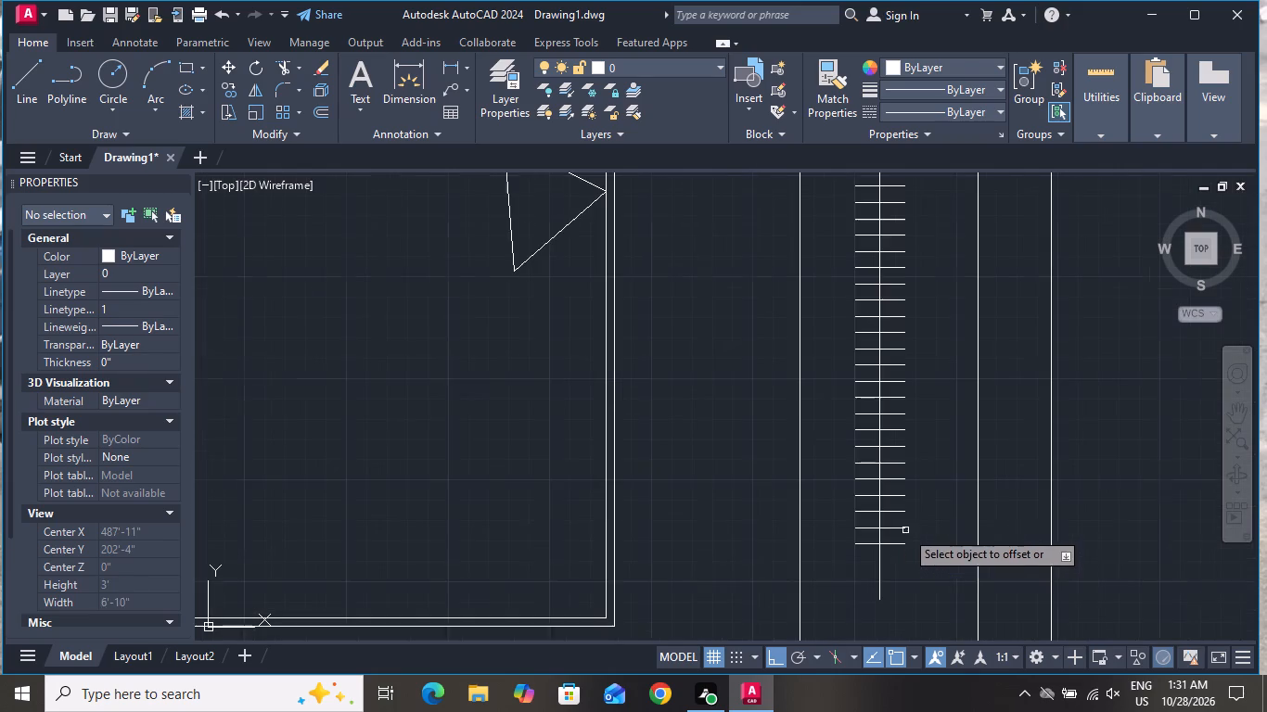
scroll(897, 566, "up", 2)
left_click(900, 514)
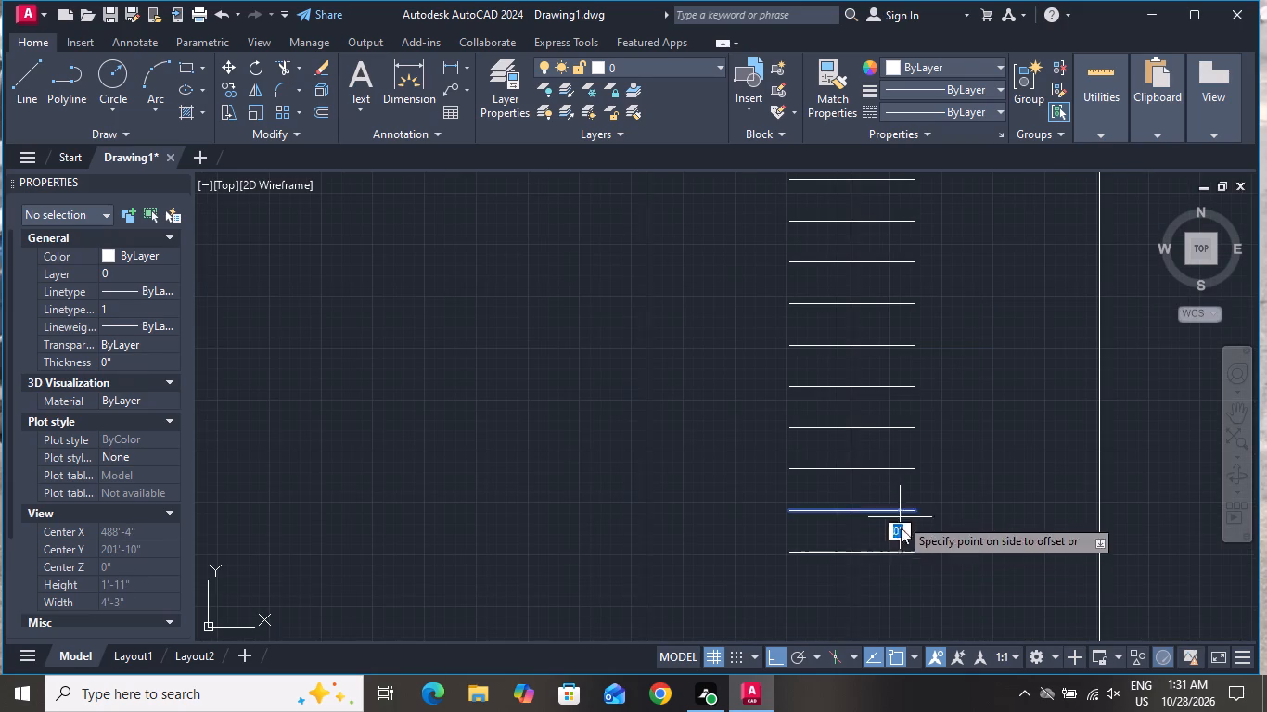
left_click(904, 555)
left_click(904, 555)
left_click(911, 582)
scroll(933, 449, "down", 2)
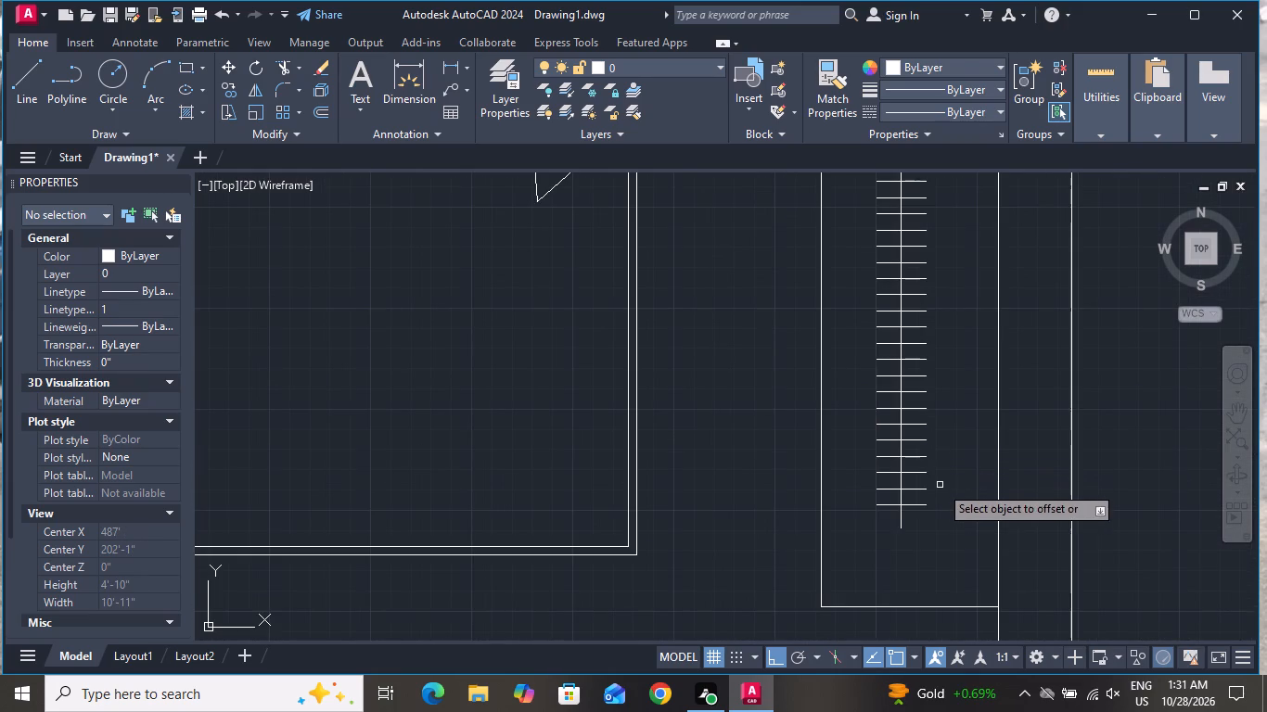
Add one final hanger line 2" below the lowest one at the rod's lower end and finish the Offset.
left_click(911, 505)
left_click(951, 572)
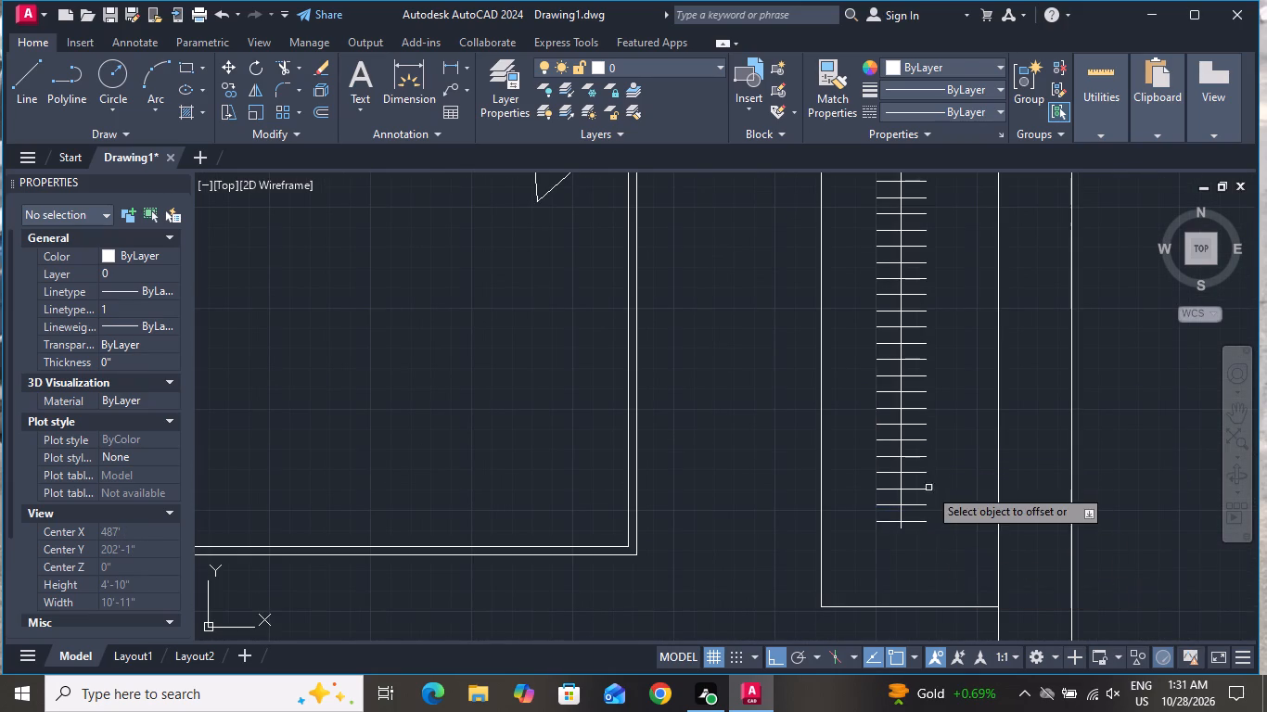
scroll(926, 470, "down", 3)
scroll(928, 439, "up", 3)
right_click(935, 418)
left_click(1009, 451)
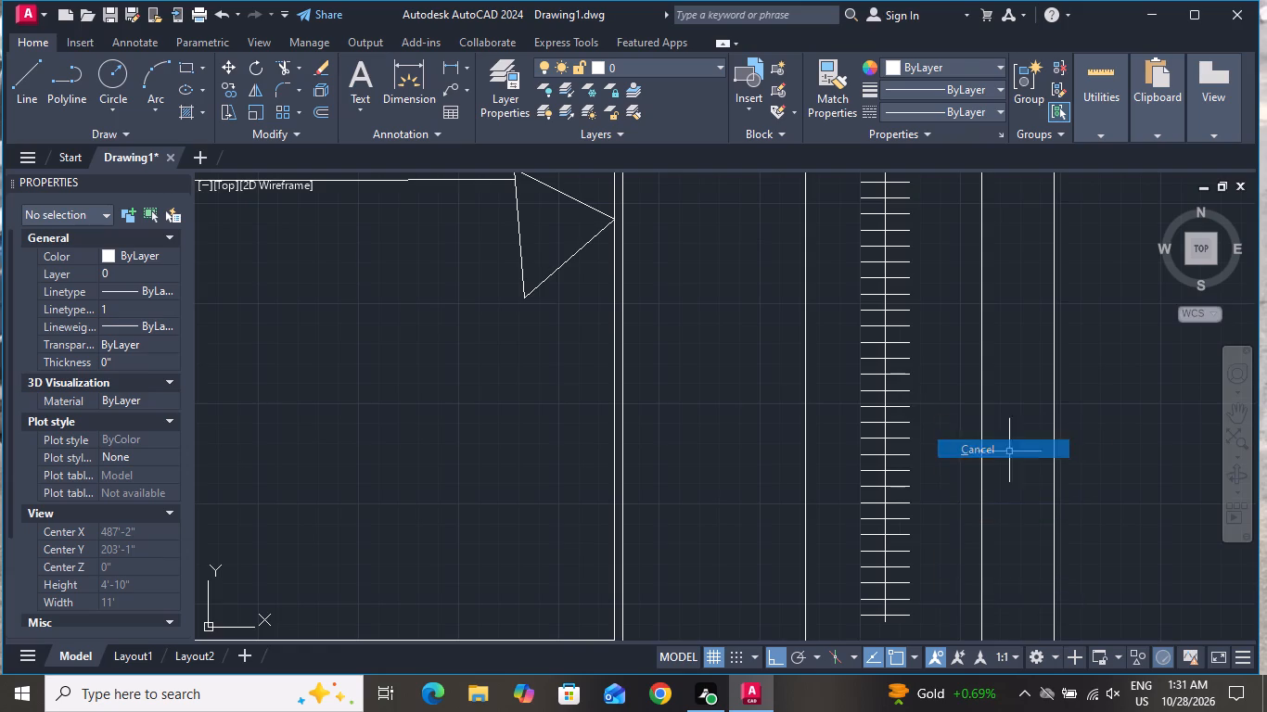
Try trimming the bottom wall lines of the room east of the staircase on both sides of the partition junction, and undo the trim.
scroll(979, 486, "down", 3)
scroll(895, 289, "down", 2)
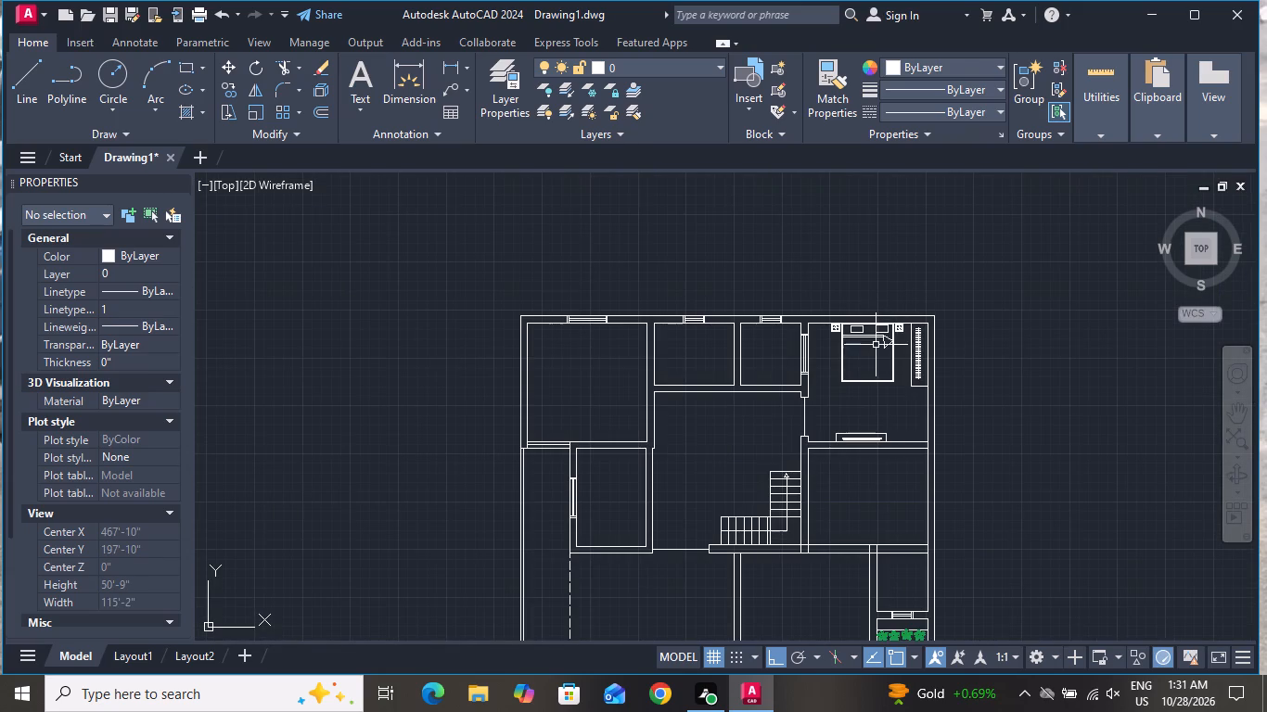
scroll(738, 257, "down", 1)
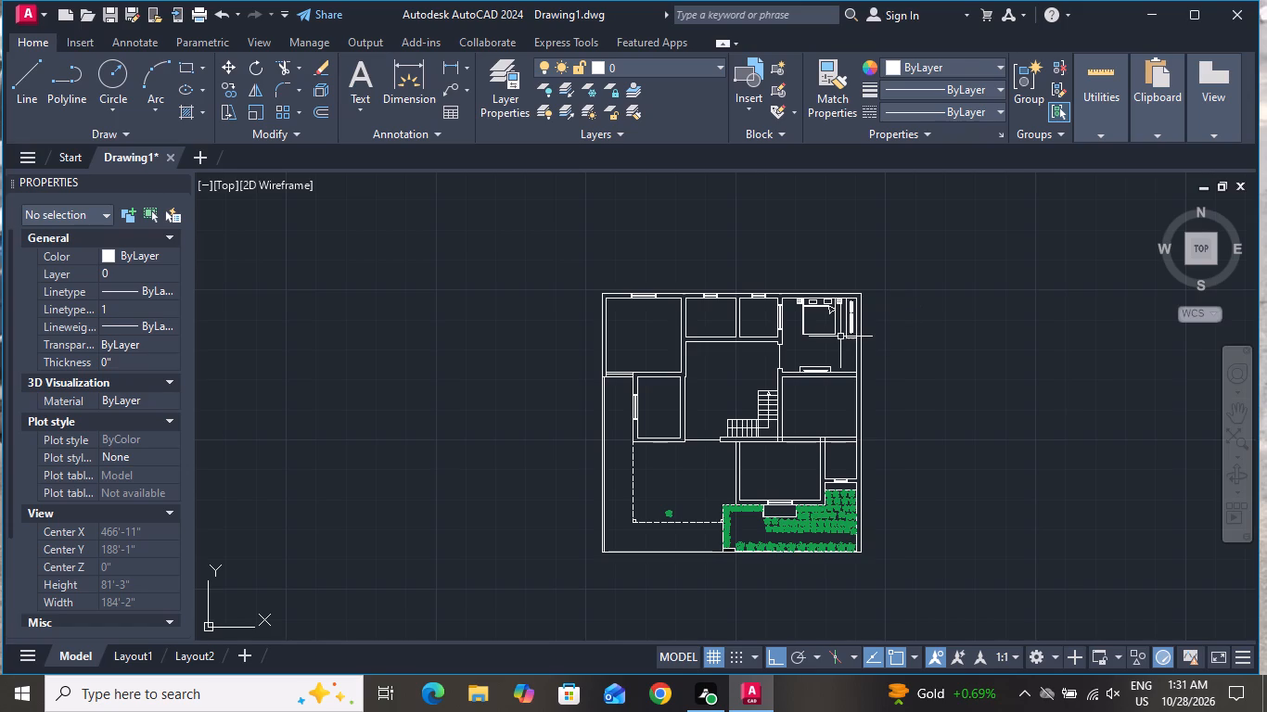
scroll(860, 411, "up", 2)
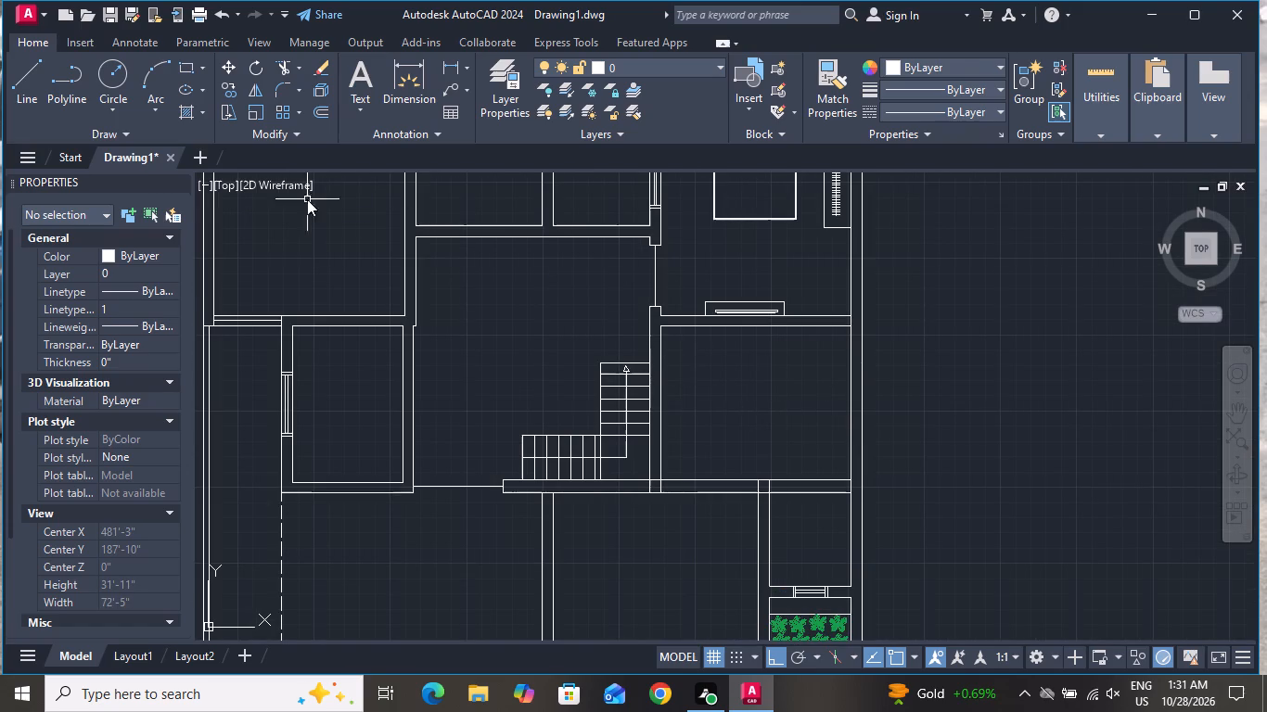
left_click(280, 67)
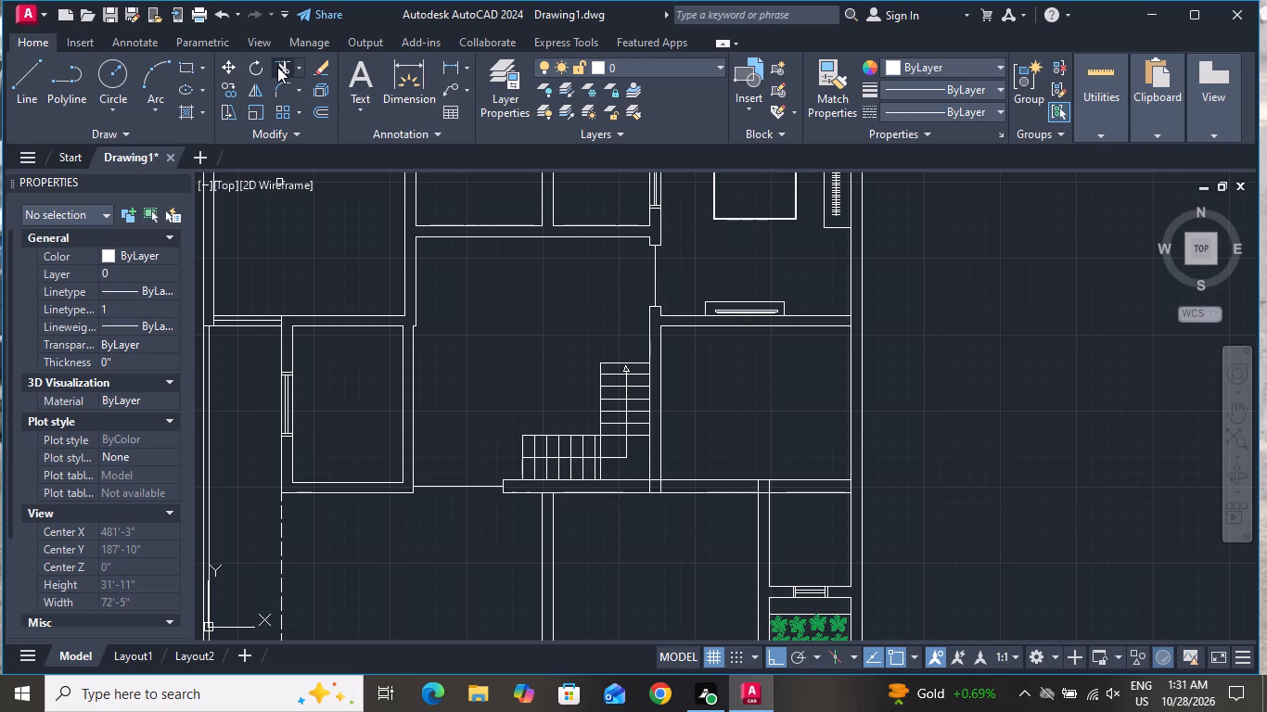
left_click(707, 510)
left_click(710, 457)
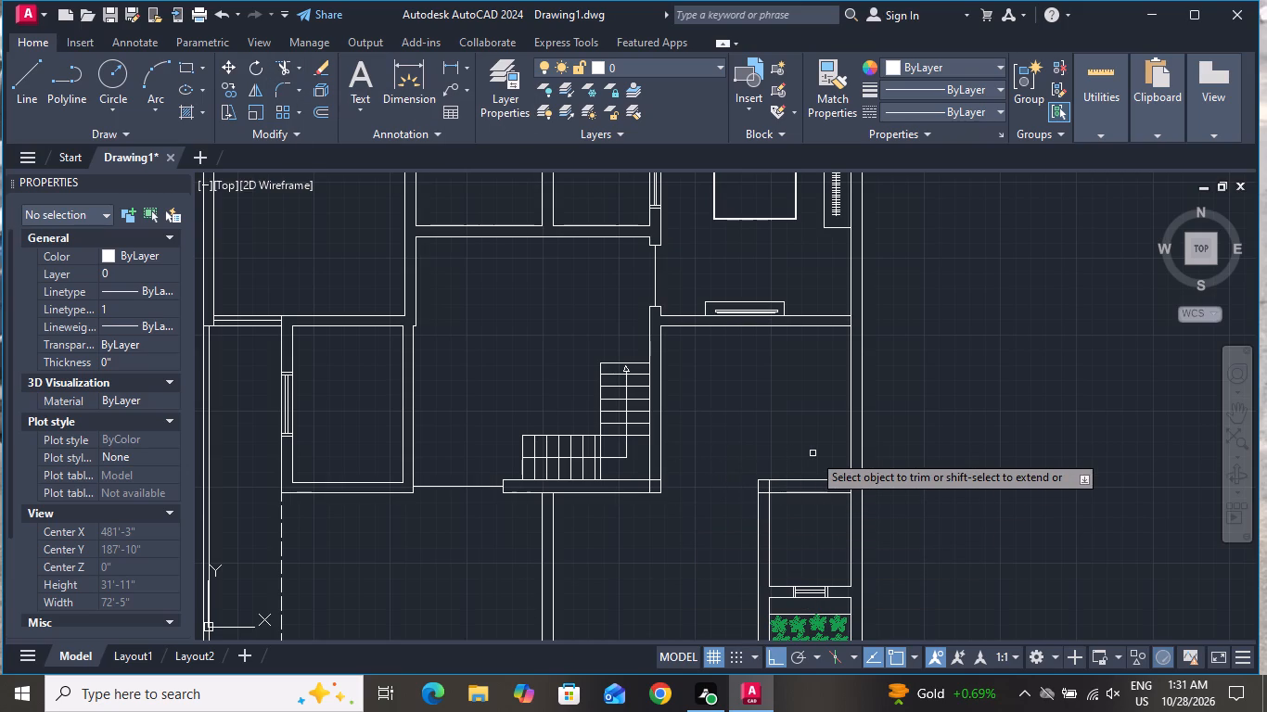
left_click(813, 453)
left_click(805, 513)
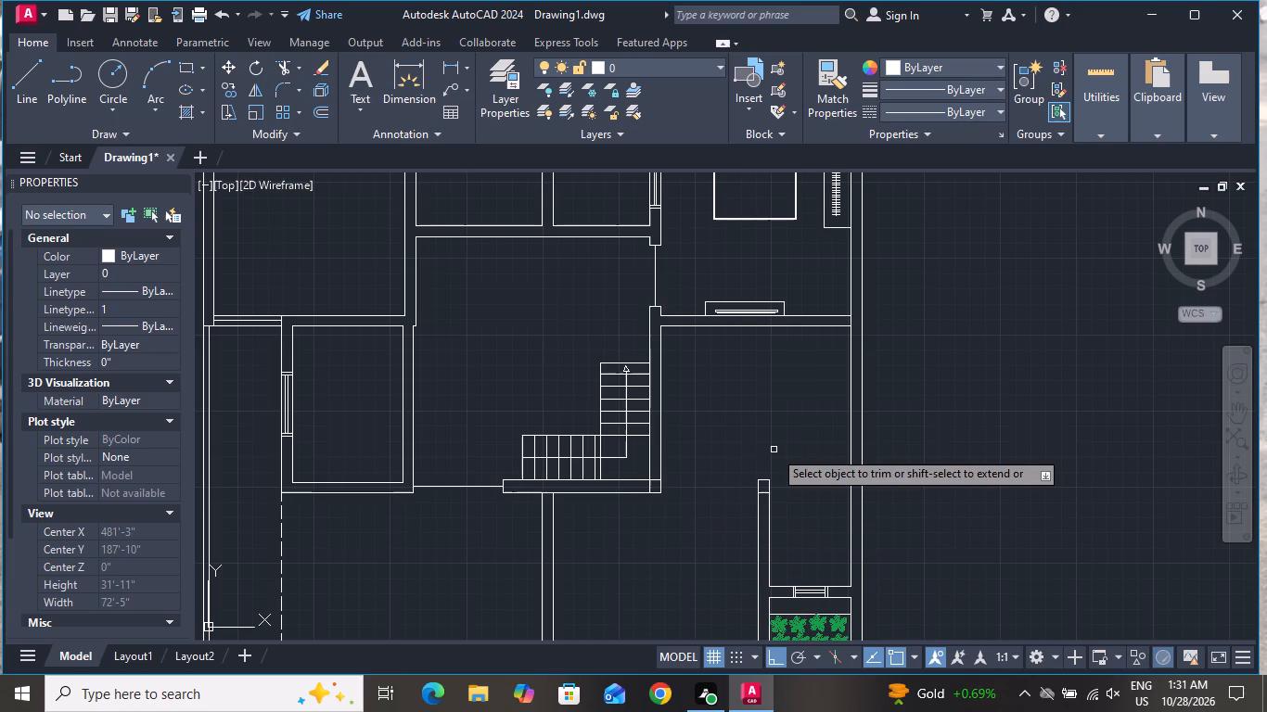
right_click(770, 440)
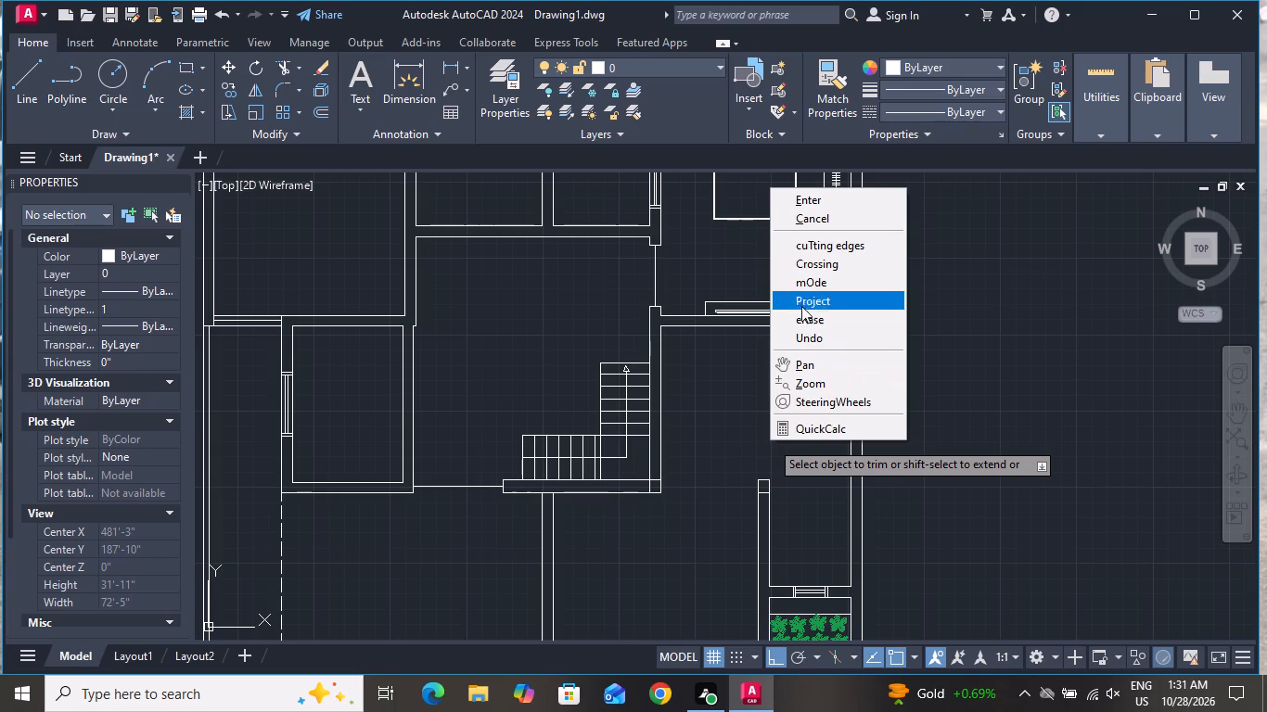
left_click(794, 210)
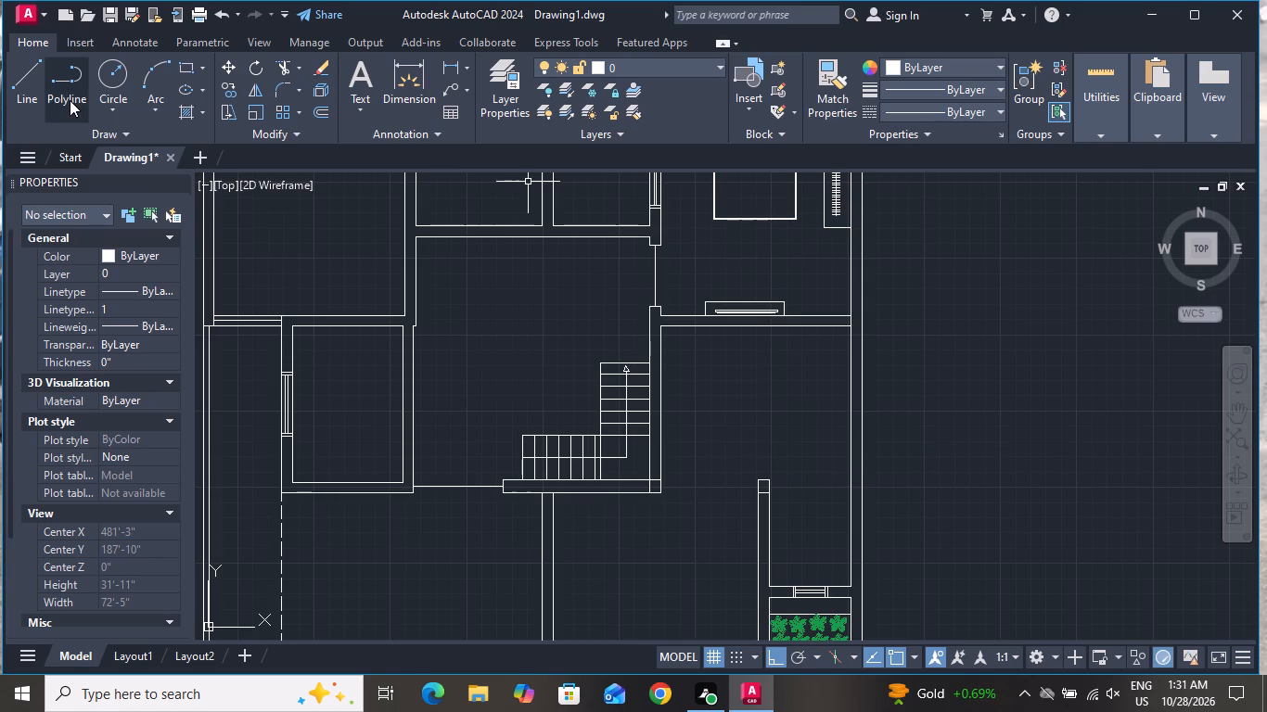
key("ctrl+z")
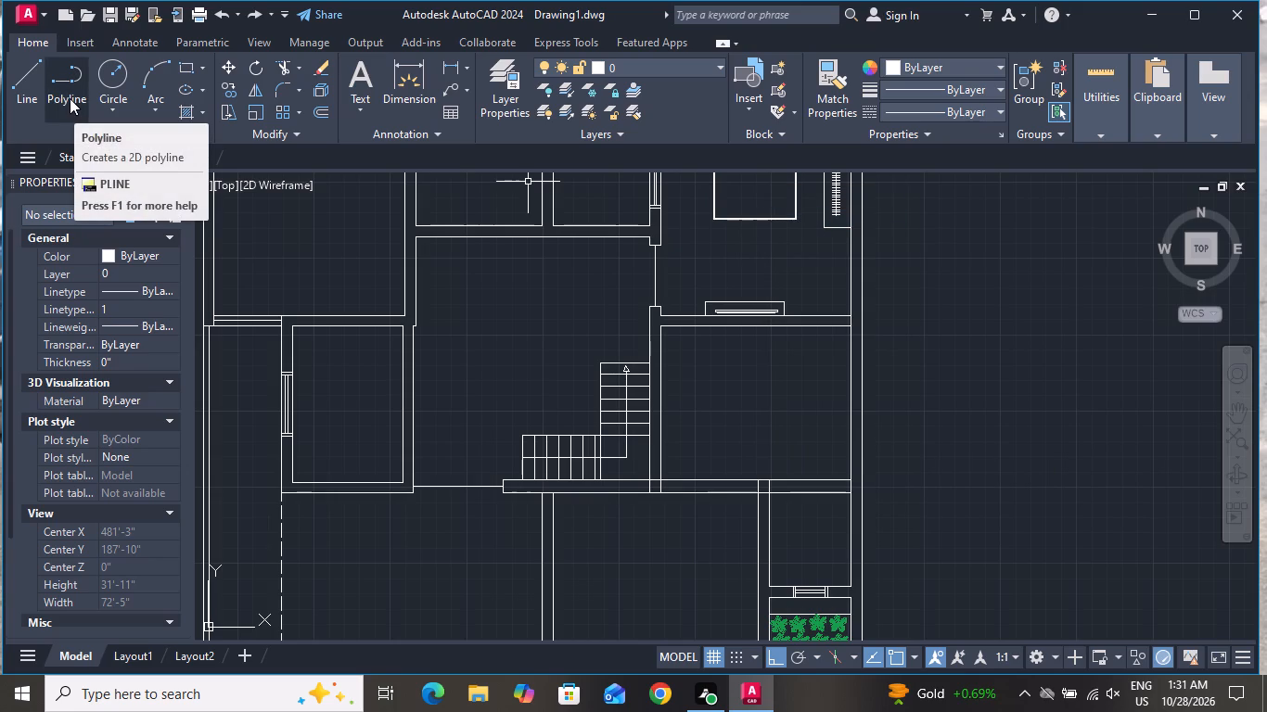
Draw a vertical jamb line across the bottom wall of the room east of the staircase, just west of the partition junction.
left_click(19, 77)
scroll(646, 370, "up", 1)
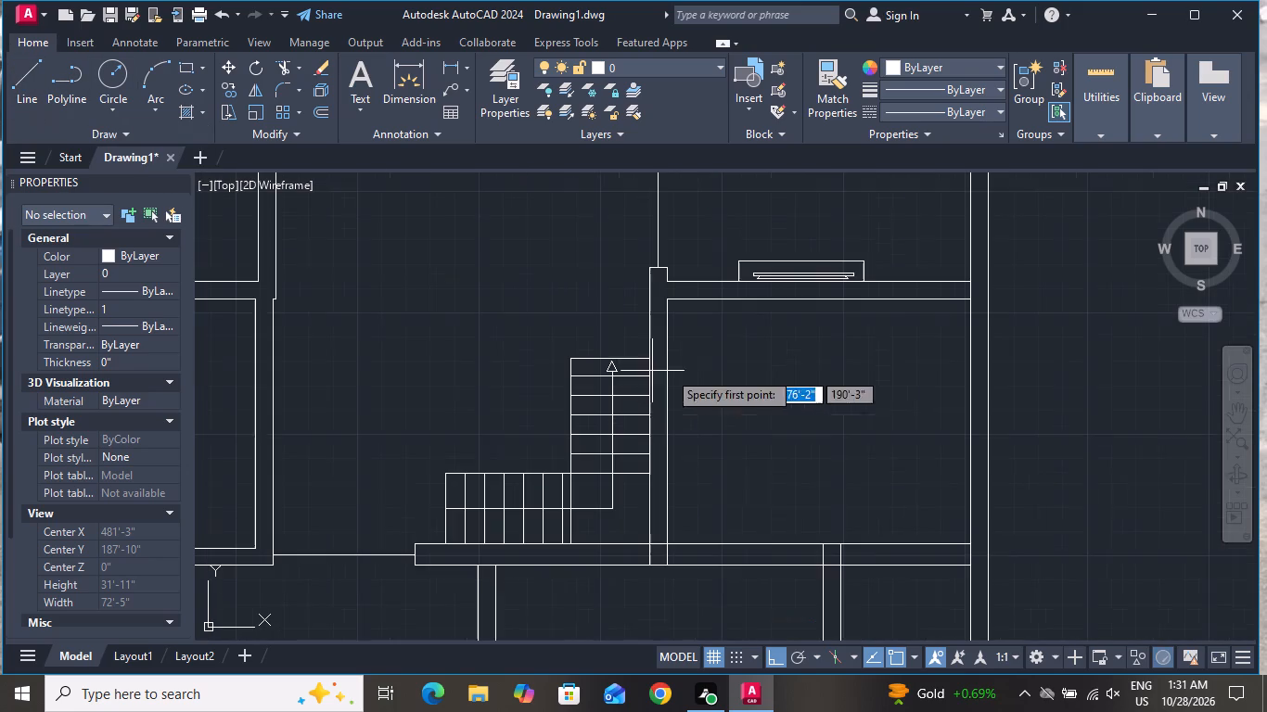
scroll(799, 555, "down", 1)
scroll(776, 587, "up", 3)
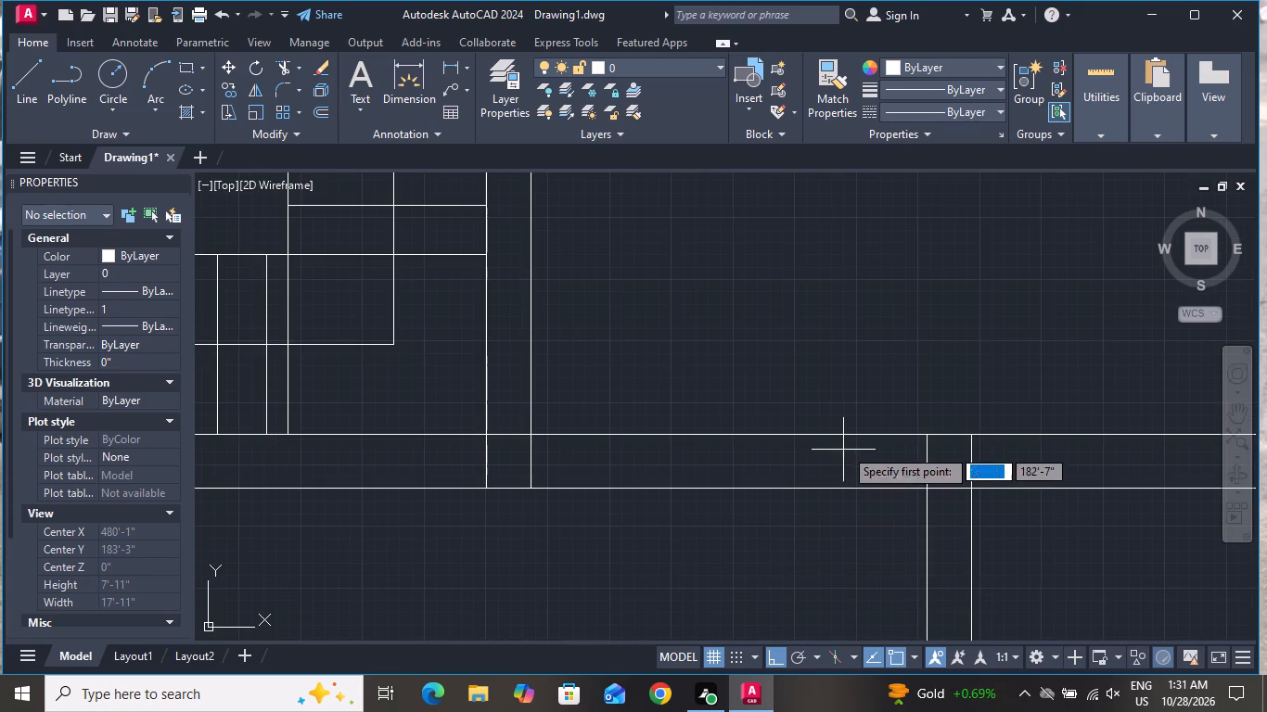
left_click(837, 434)
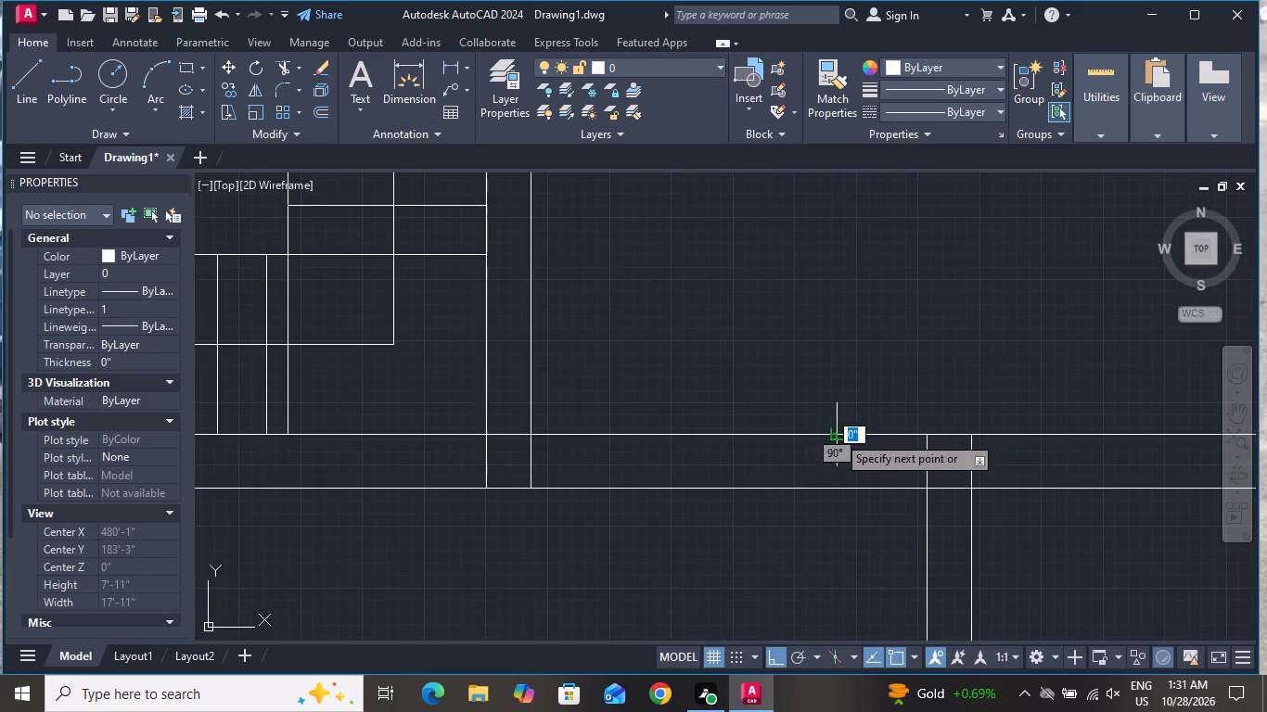
left_click(838, 489)
right_click(838, 489)
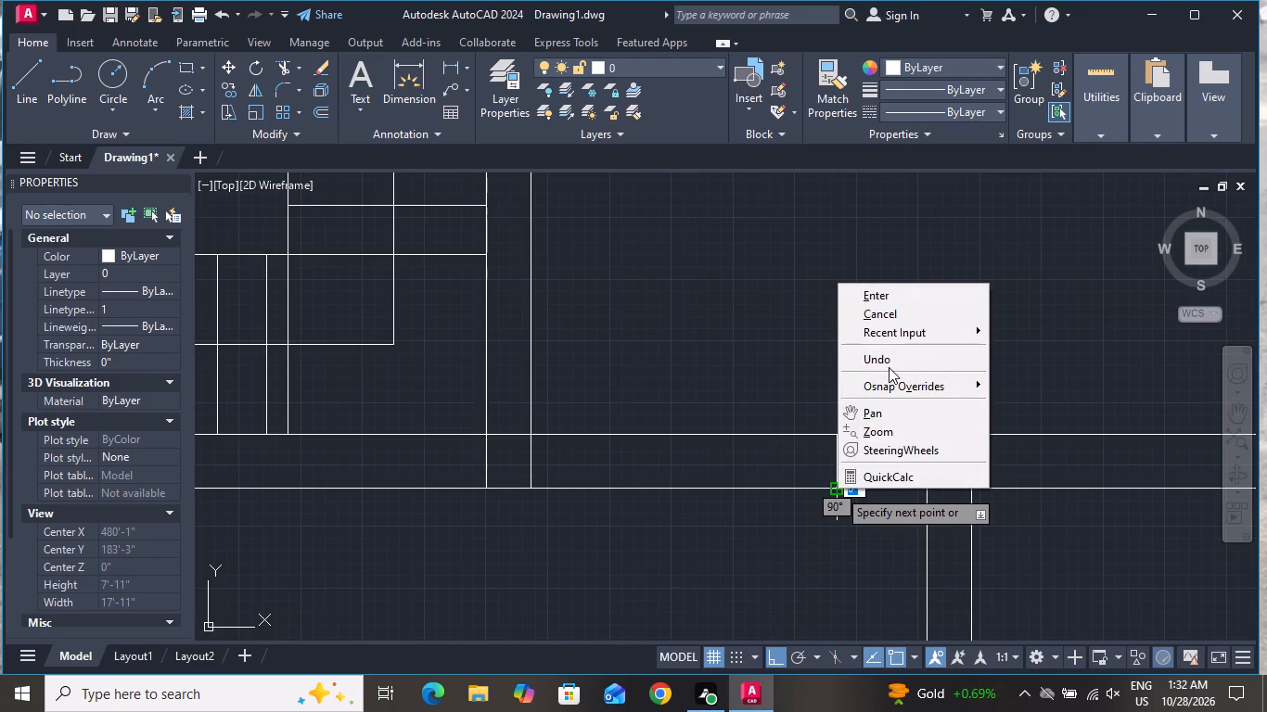
left_click(879, 310)
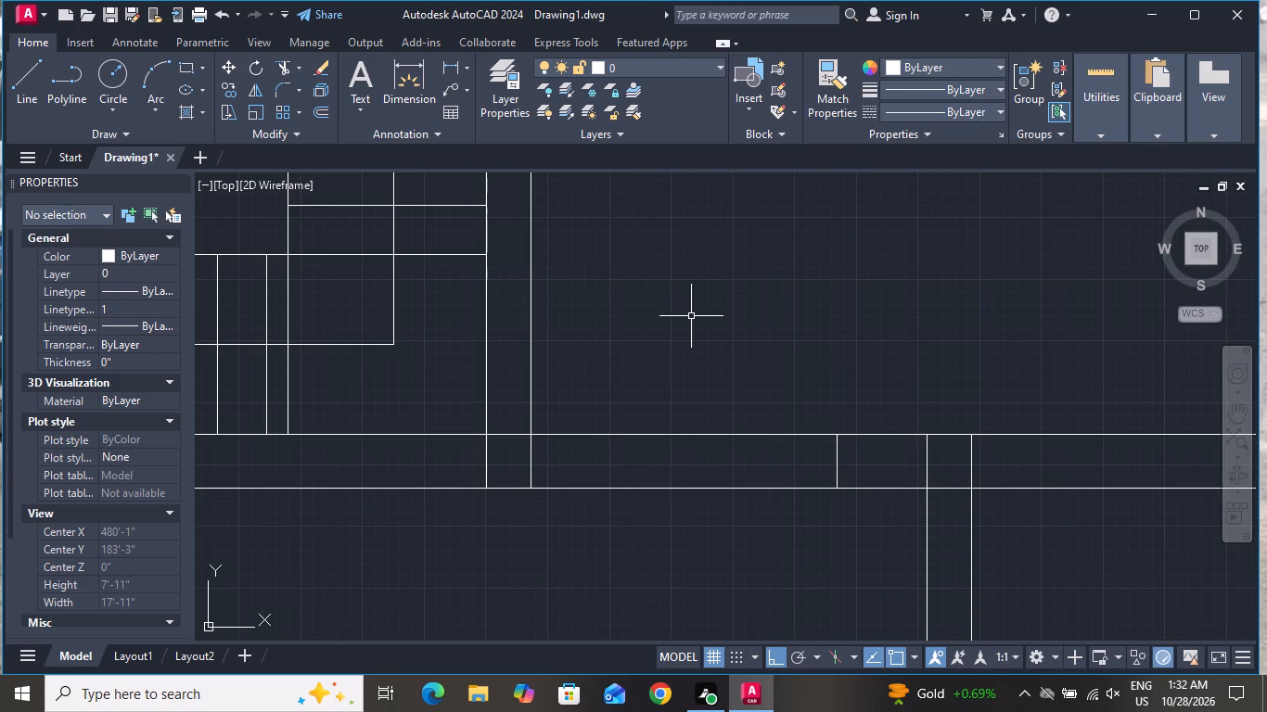
Draw a second vertical jamb line across the same wall, just east of the staircase wall.
left_click(23, 75)
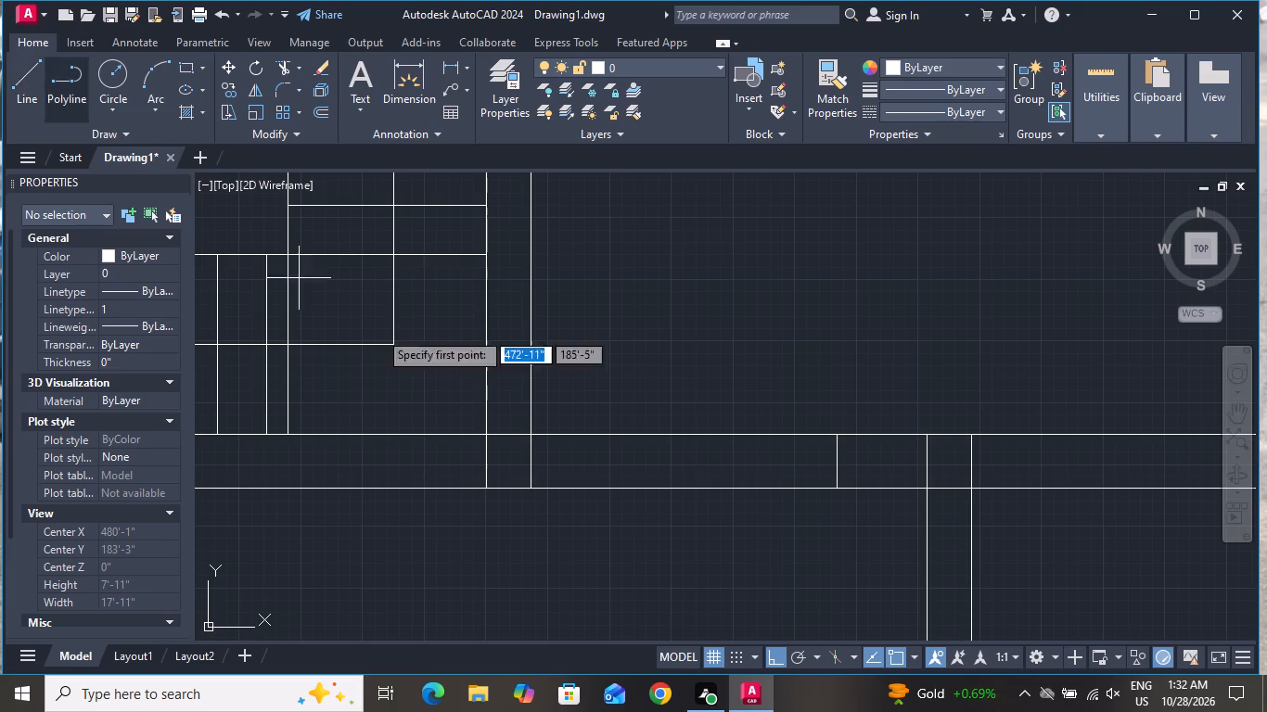
scroll(557, 488, "up", 1)
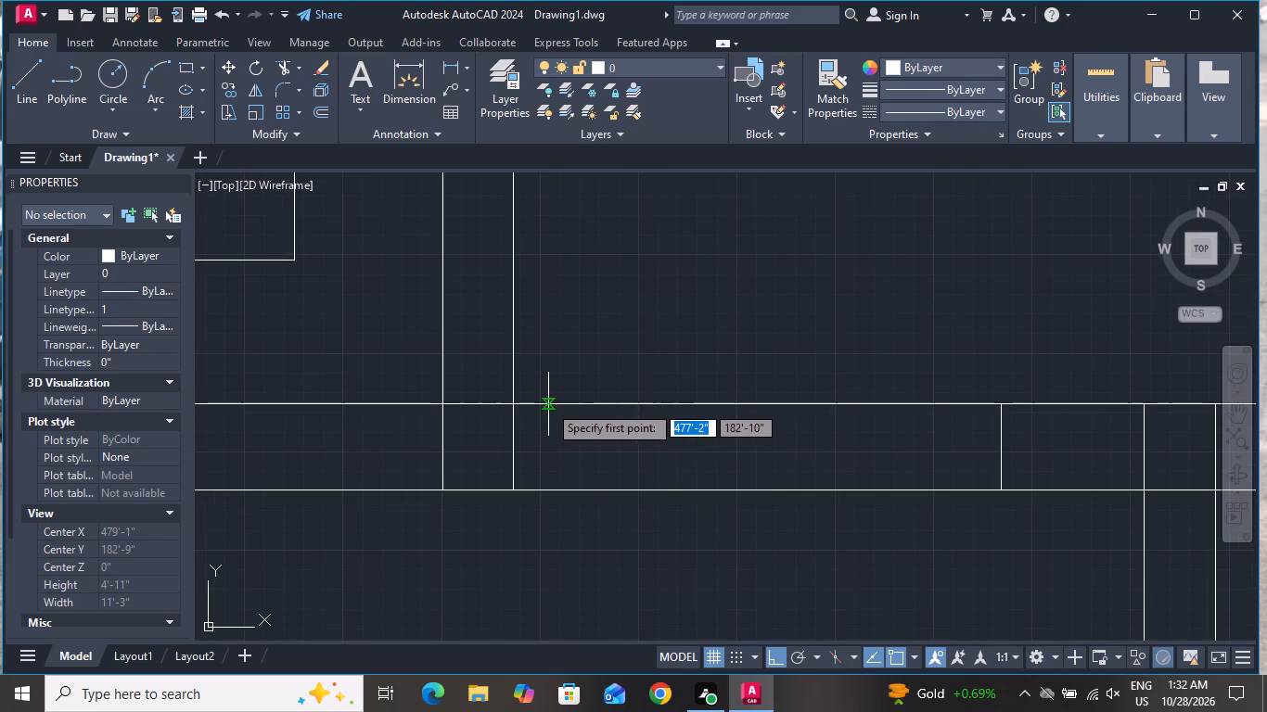
left_click(548, 401)
left_click(548, 490)
right_click(548, 492)
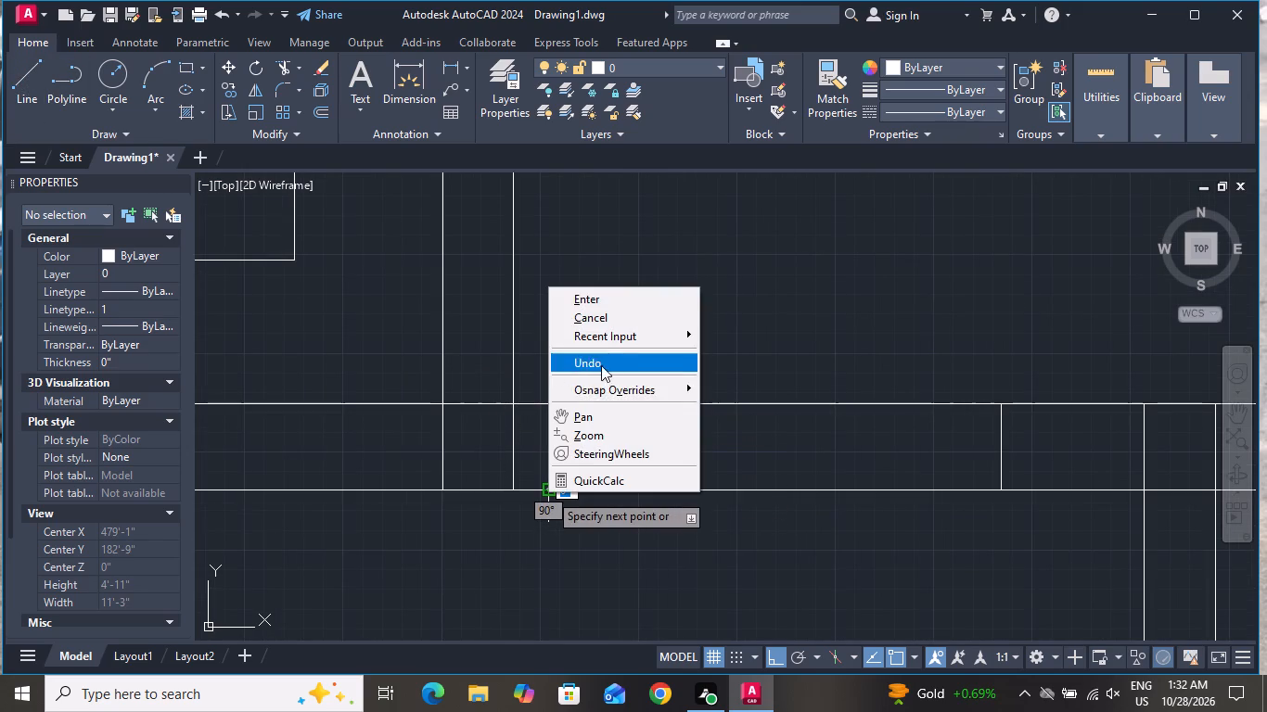
left_click(595, 314)
Trim both wall lines between the two jamb lines to open the doorway.
left_click(286, 66)
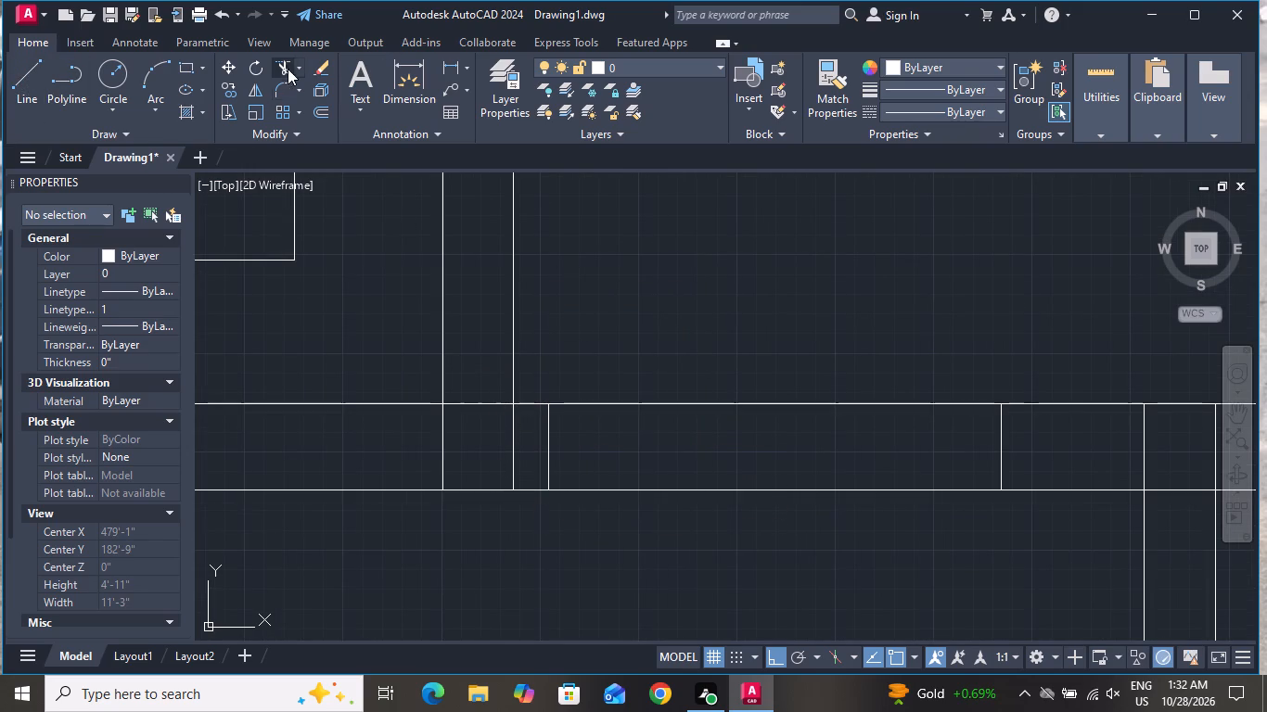
left_click(786, 527)
left_click(799, 368)
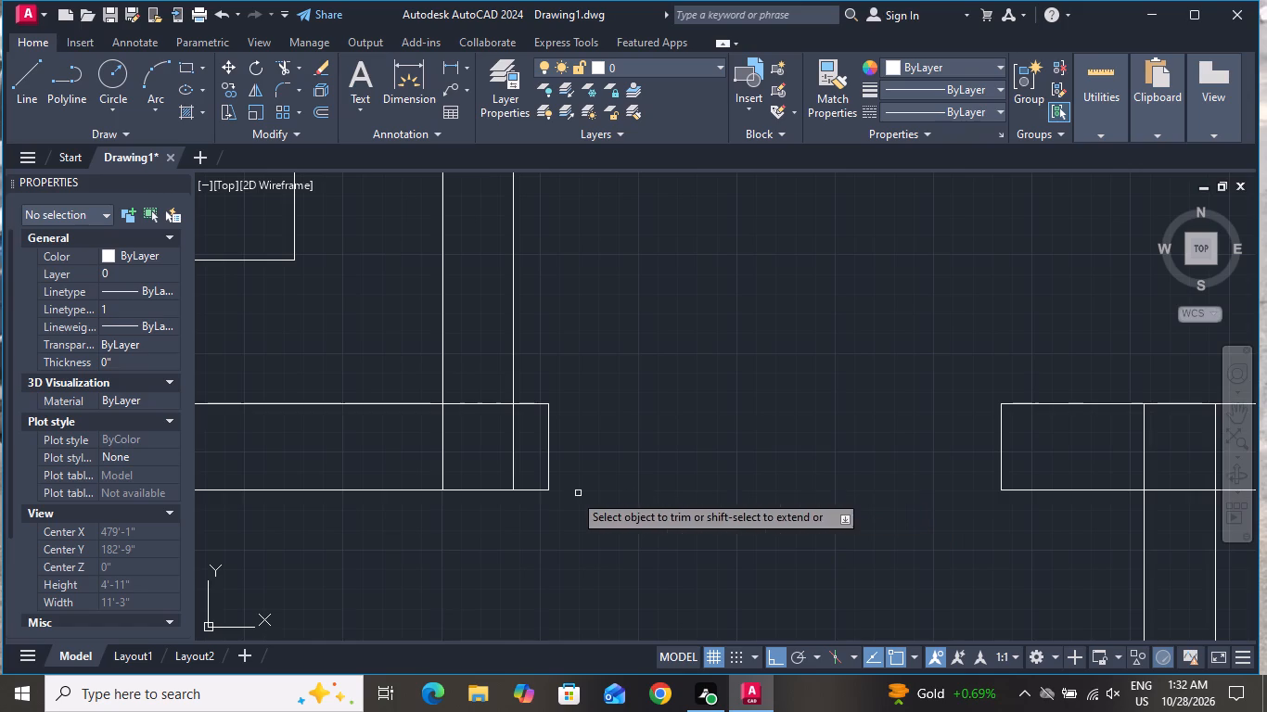
Trim the overlapping wall lines inside the staircase-wall corner and the partition junction on either side of the doorway.
left_click(519, 444)
left_click(504, 451)
left_click(480, 436)
left_click(484, 375)
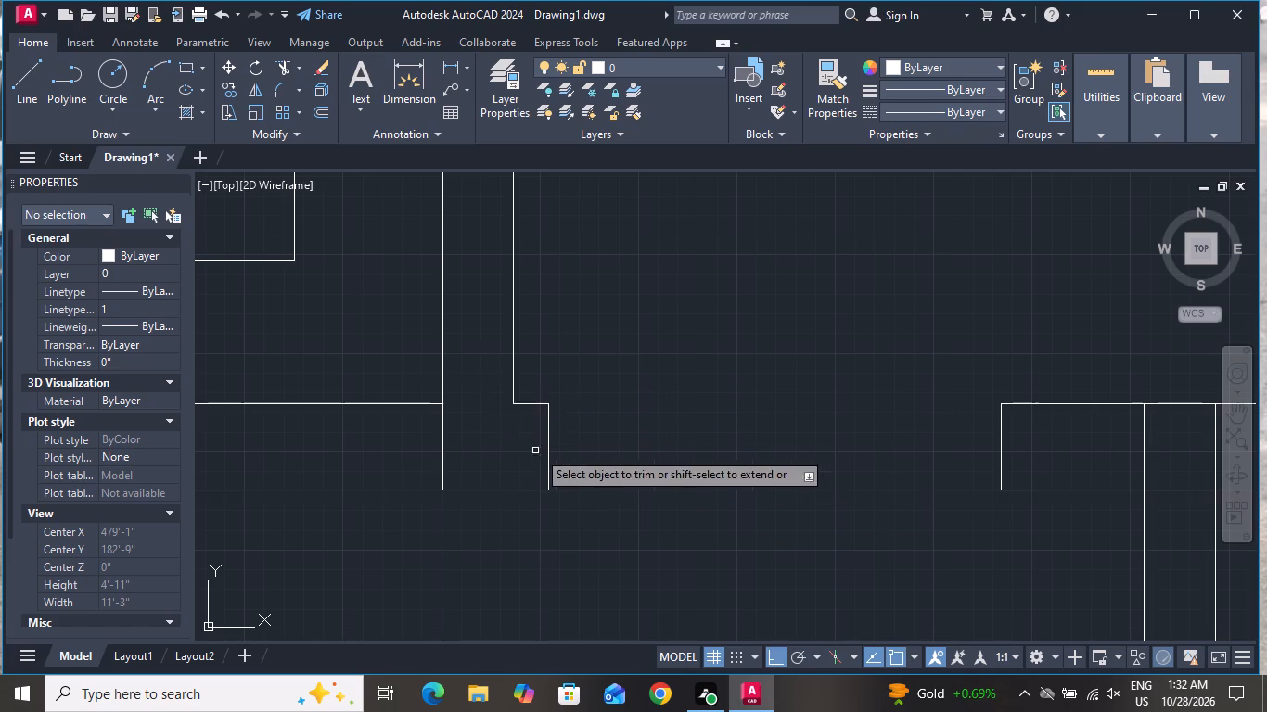
scroll(616, 489, "down", 1)
scroll(776, 502, "down", 1)
scroll(918, 479, "up", 2)
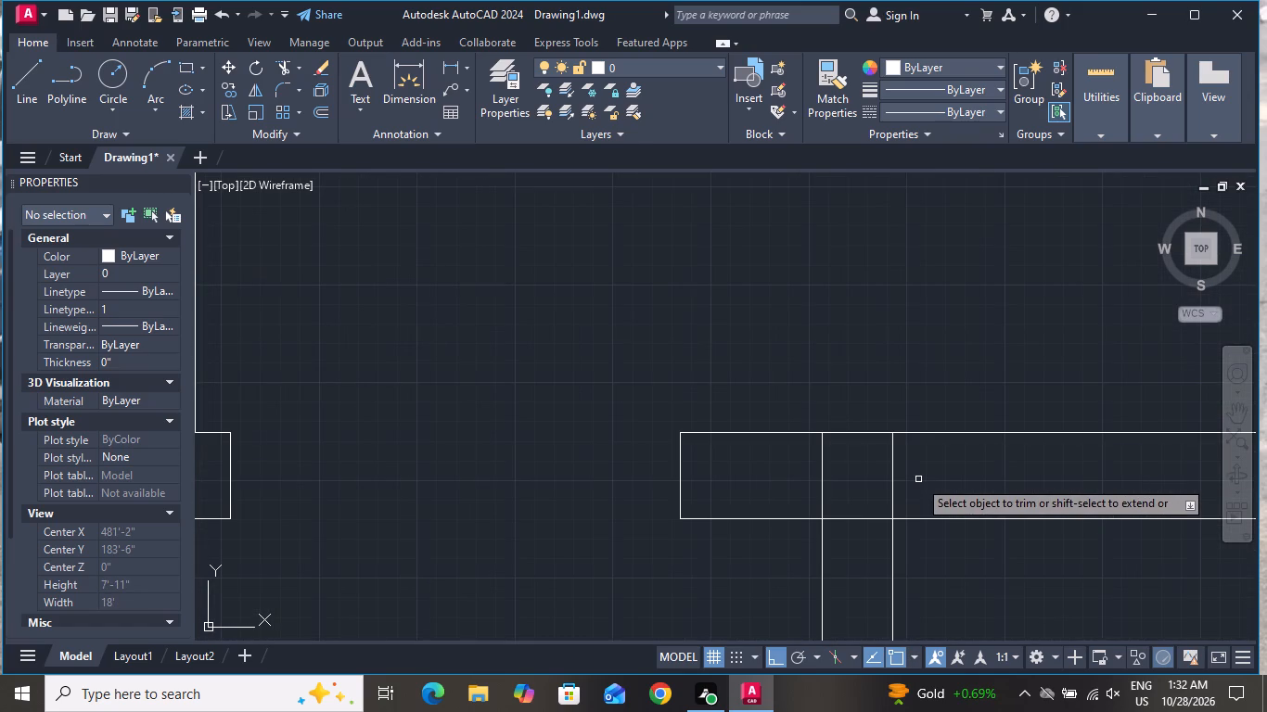
left_click(918, 477)
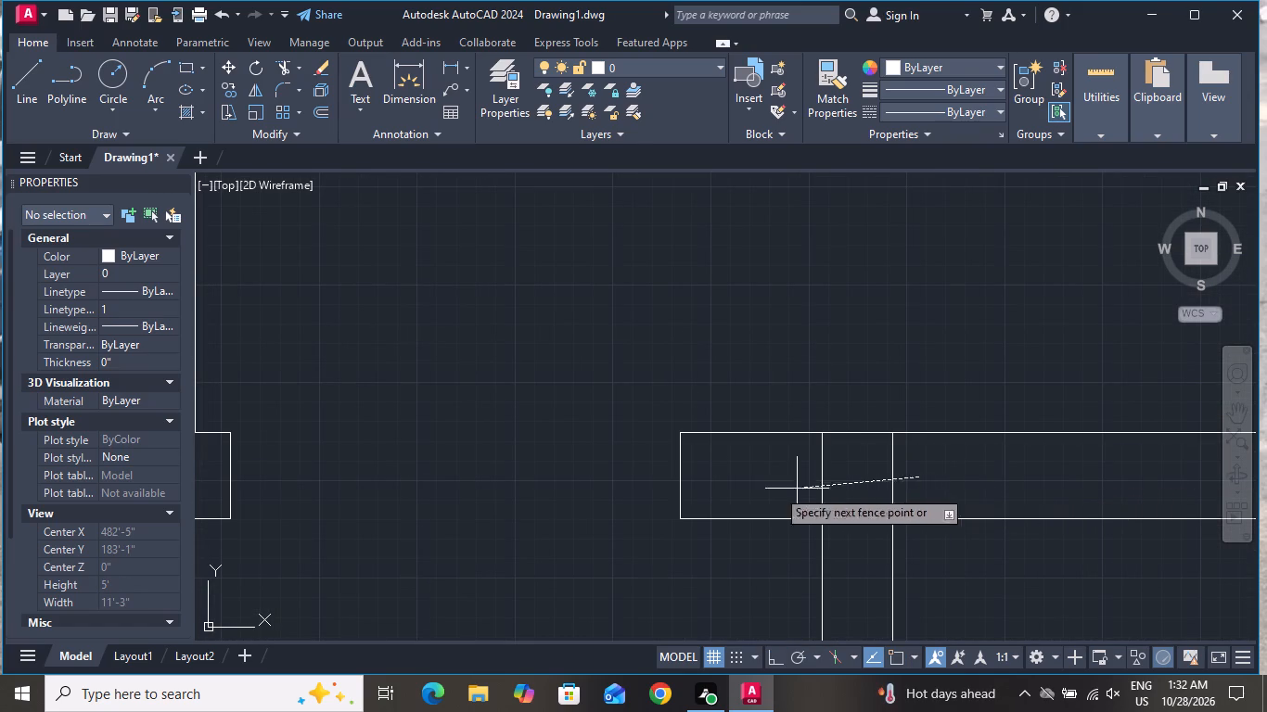
left_click(796, 481)
left_click(868, 495)
left_click(858, 578)
right_click(800, 347)
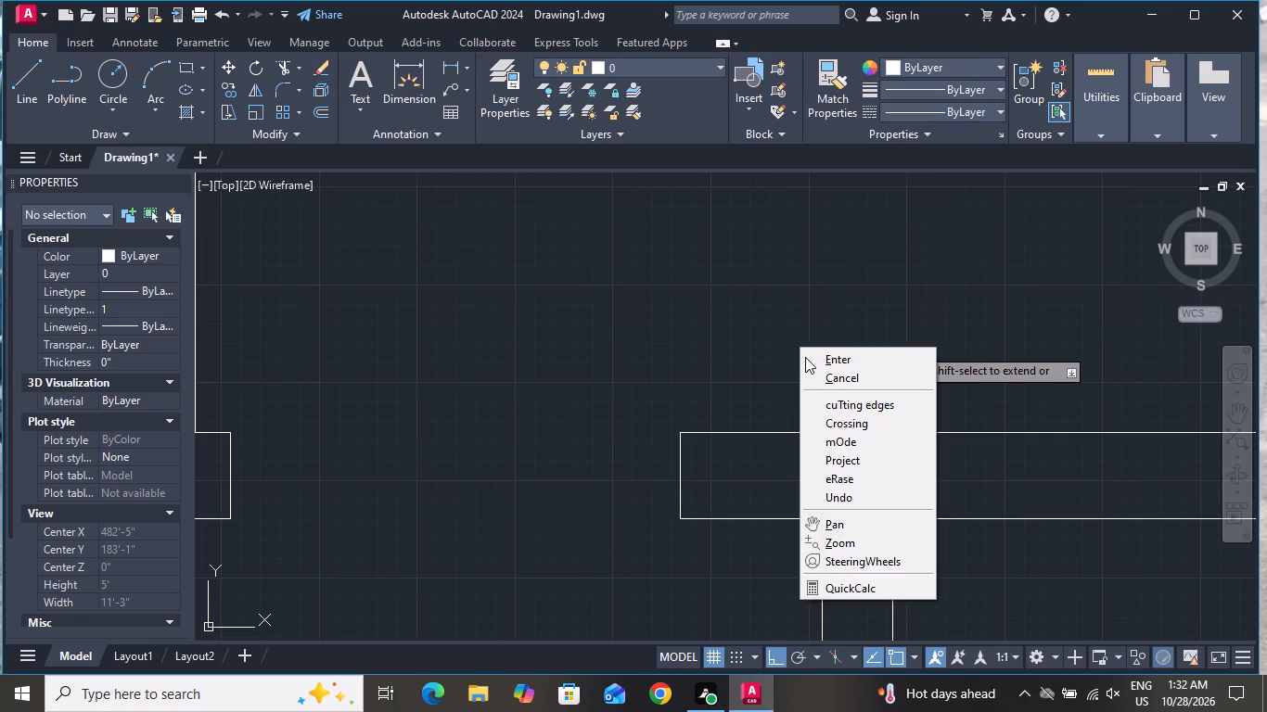
left_click(824, 372)
Draw a vertical line across the bottom wall just east of the partition junction.
left_click(40, 76)
scroll(651, 451, "down", 1)
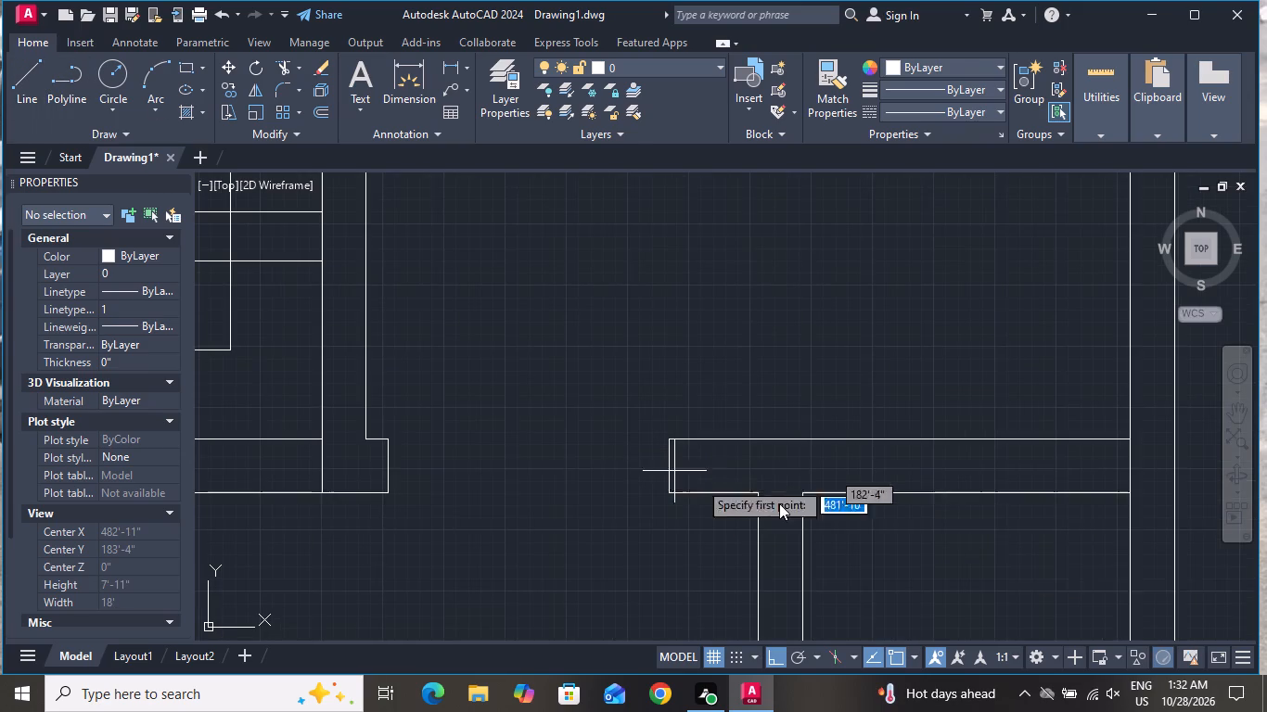
scroll(835, 481, "up", 2)
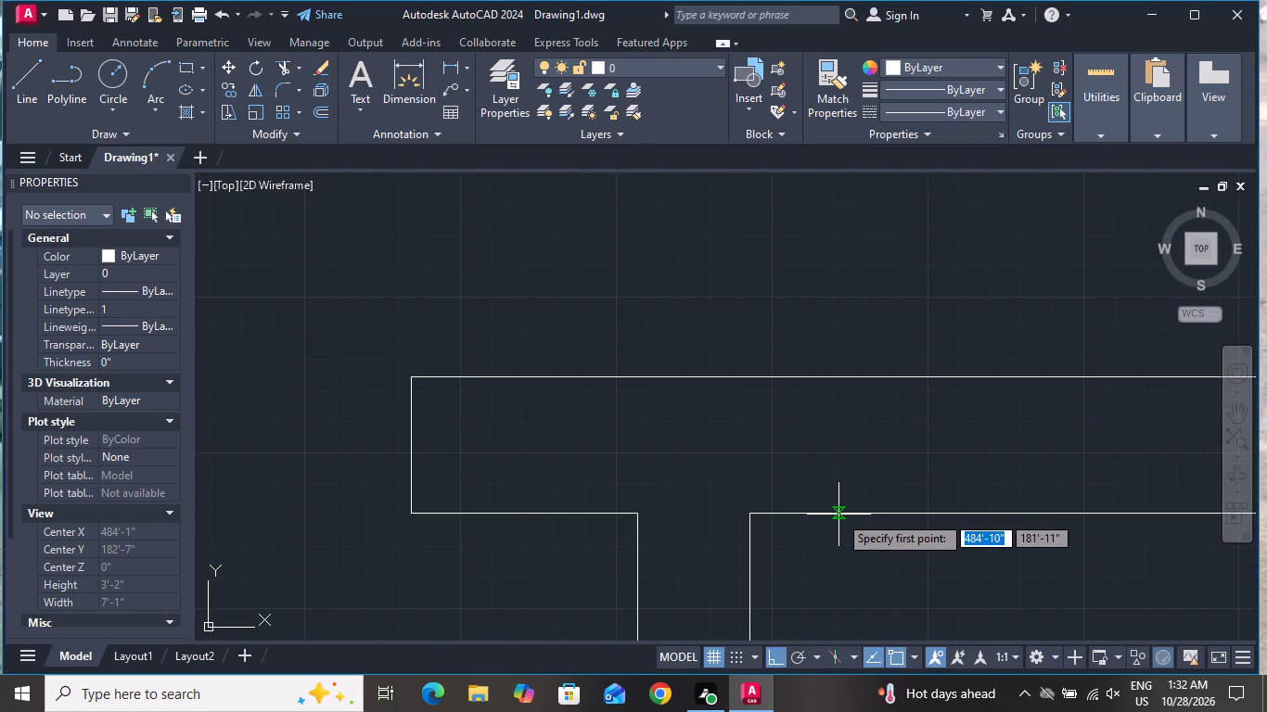
left_click(838, 514)
left_click(838, 378)
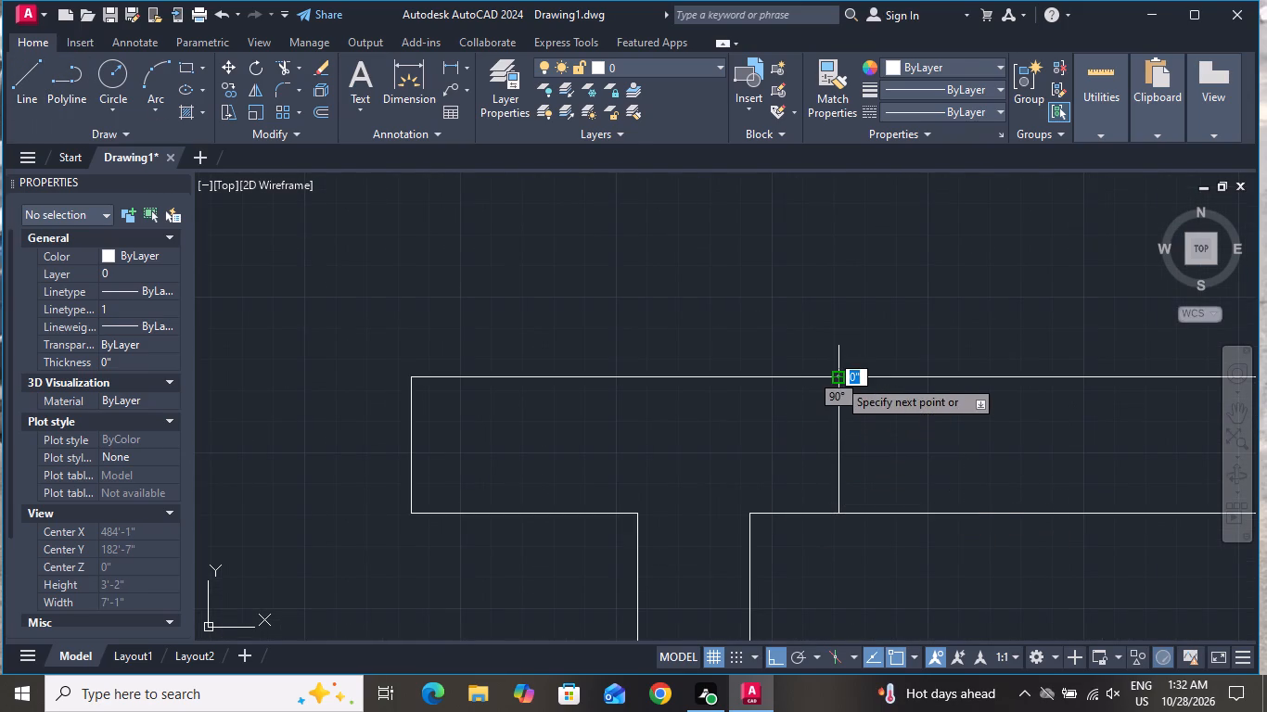
right_click(838, 378)
left_click(887, 407)
Trim both wall lines between the new vertical line and the east outer wall to clear a second opening.
scroll(876, 454, "down", 2)
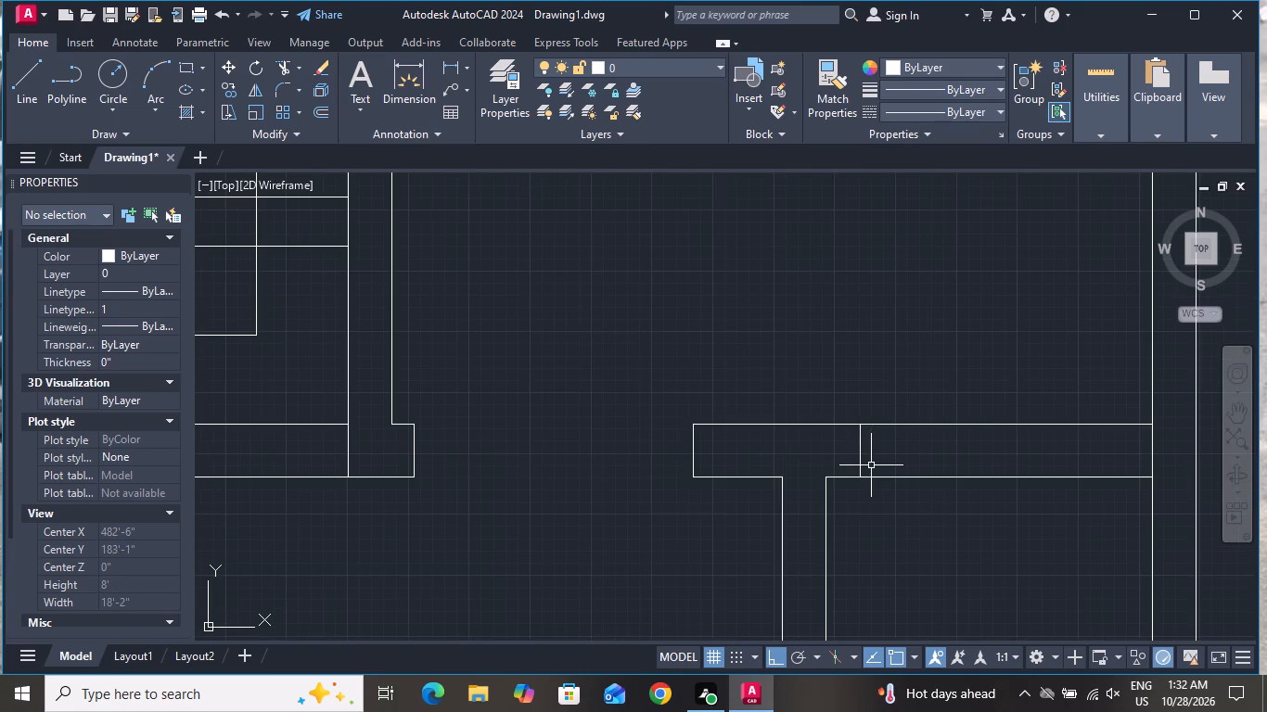
scroll(846, 488, "down", 3)
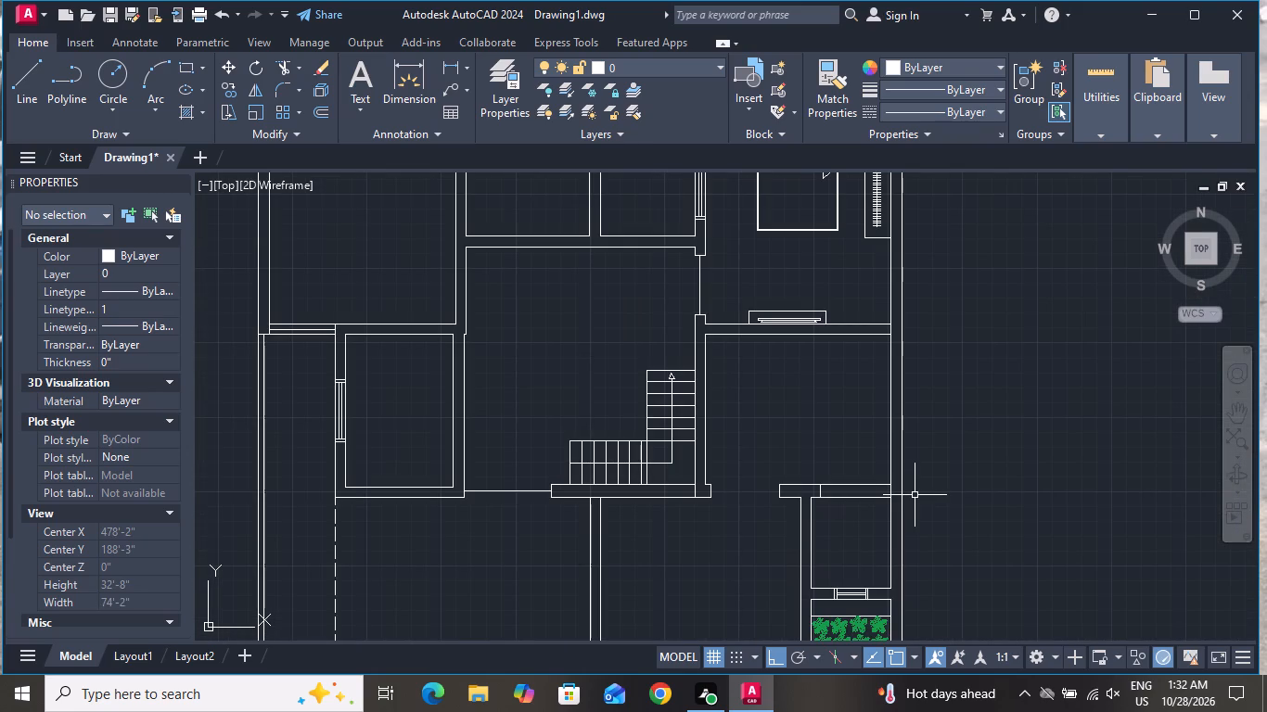
left_click(288, 59)
scroll(853, 496, "up", 2)
left_click(835, 539)
left_click(871, 408)
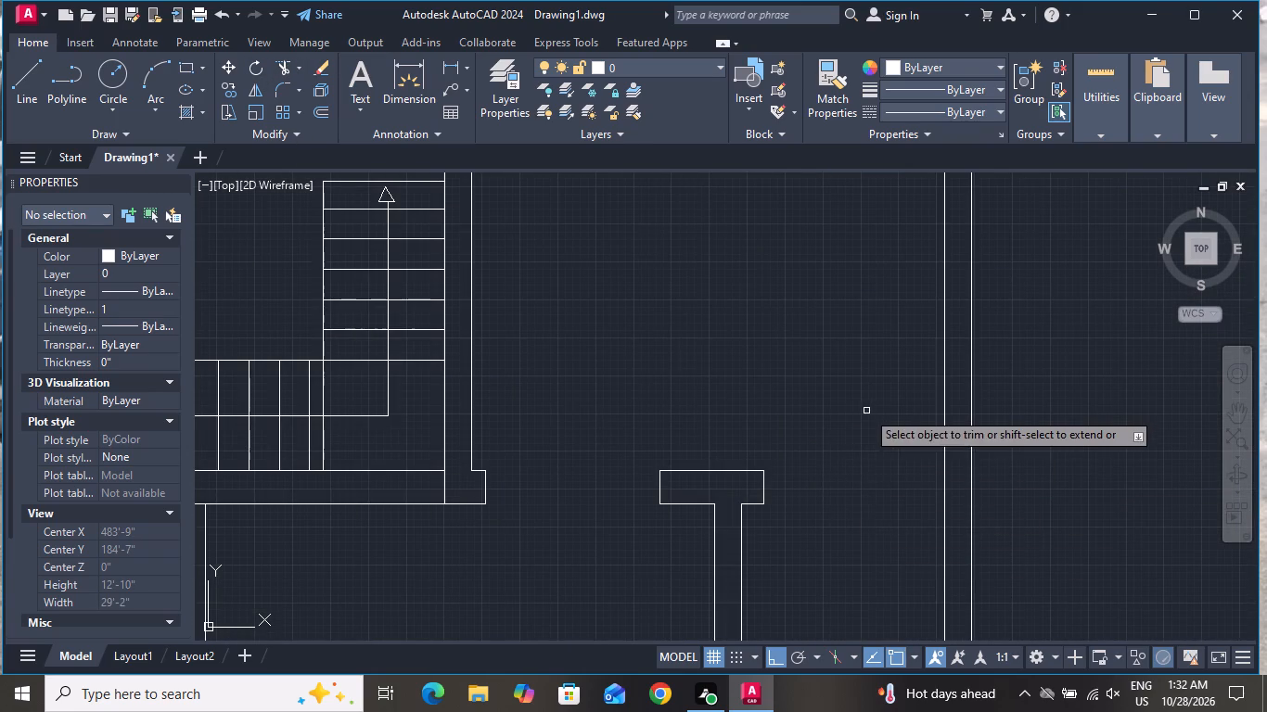
right_click(866, 410)
left_click(915, 436)
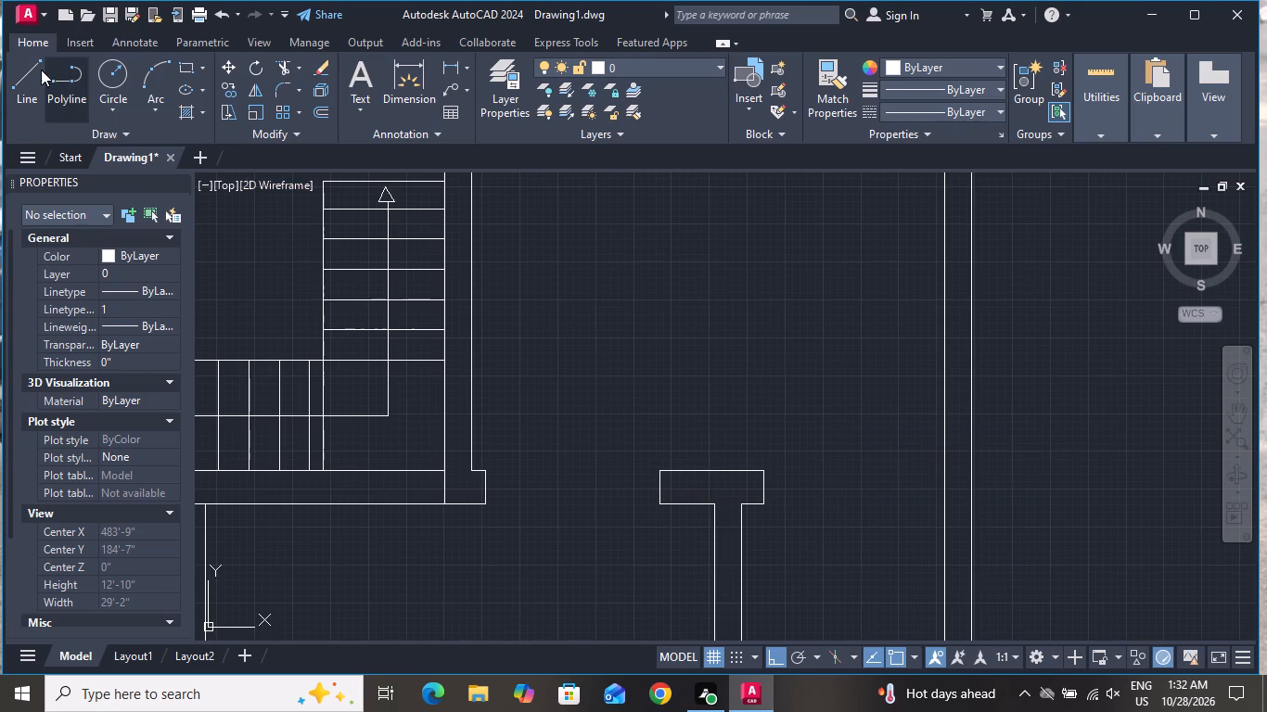
Draw a horizontal line about 5' long across the east opening, from the jamb's midpoint to the outer wall's inner line.
left_click(32, 66)
scroll(742, 469, "up", 2)
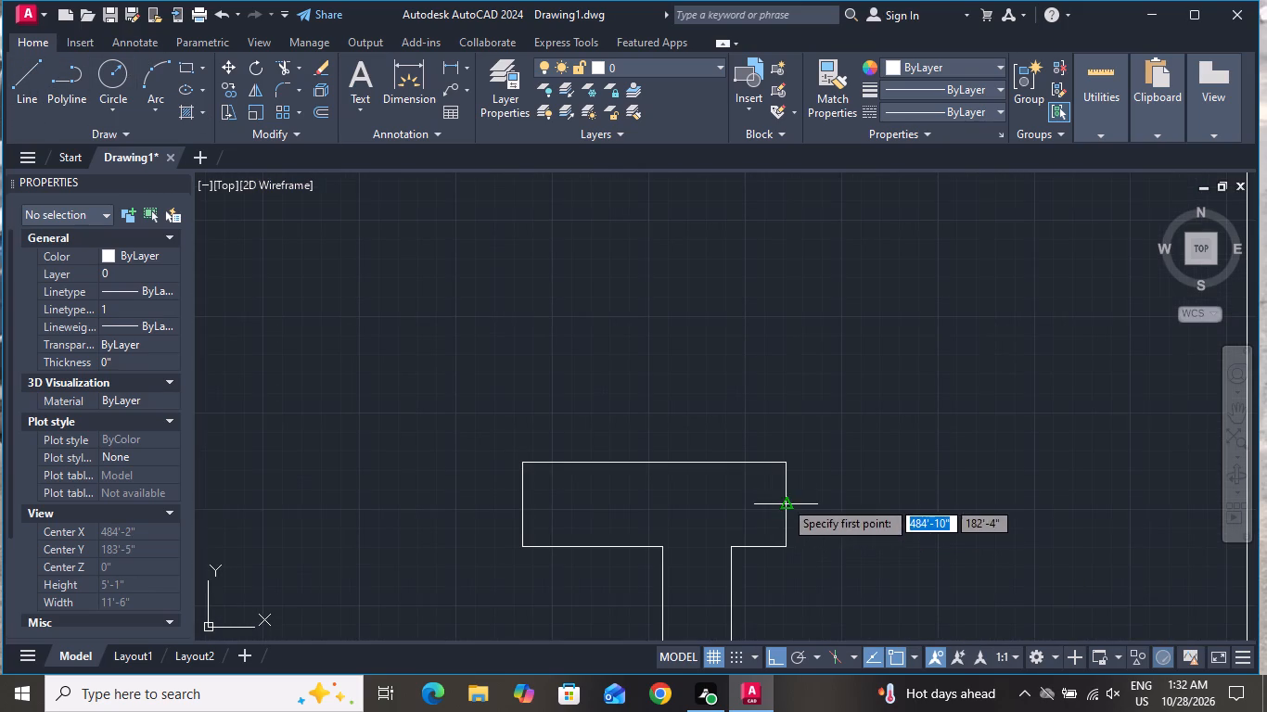
left_click(784, 499)
scroll(1162, 500, "down", 3)
scroll(1132, 509, "up", 3)
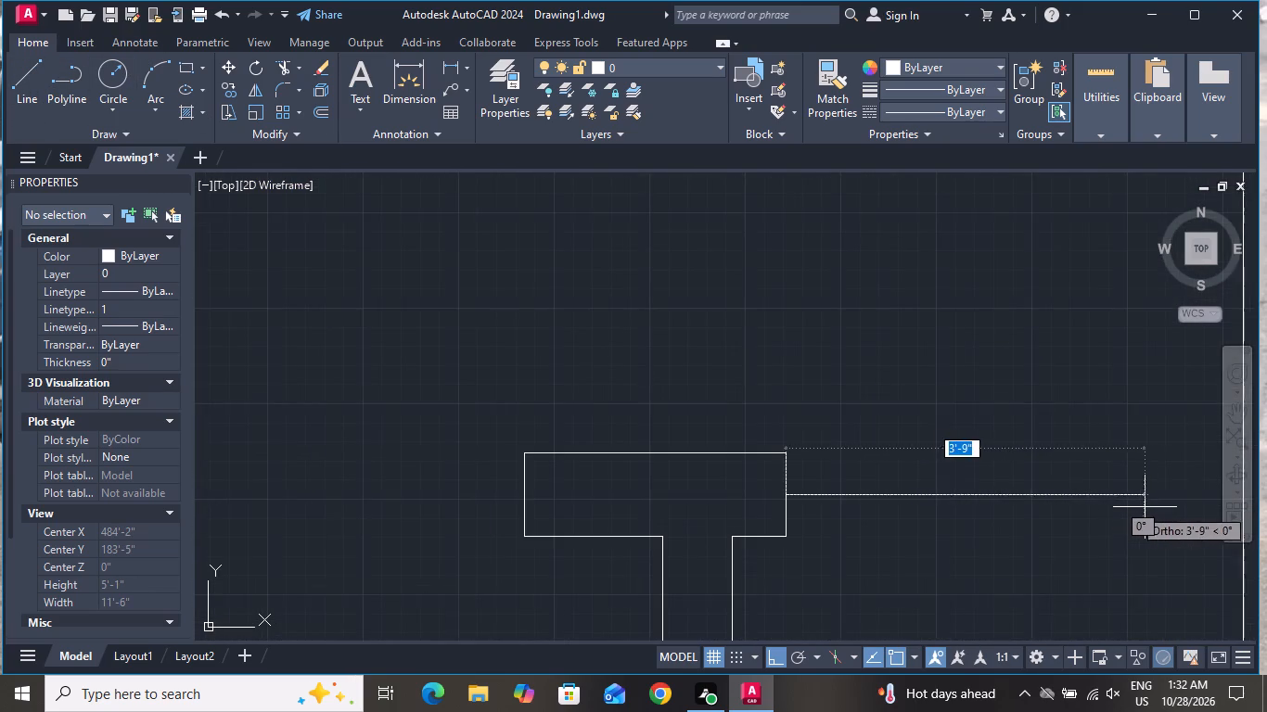
scroll(1158, 503, "down", 4)
scroll(1167, 502, "up", 4)
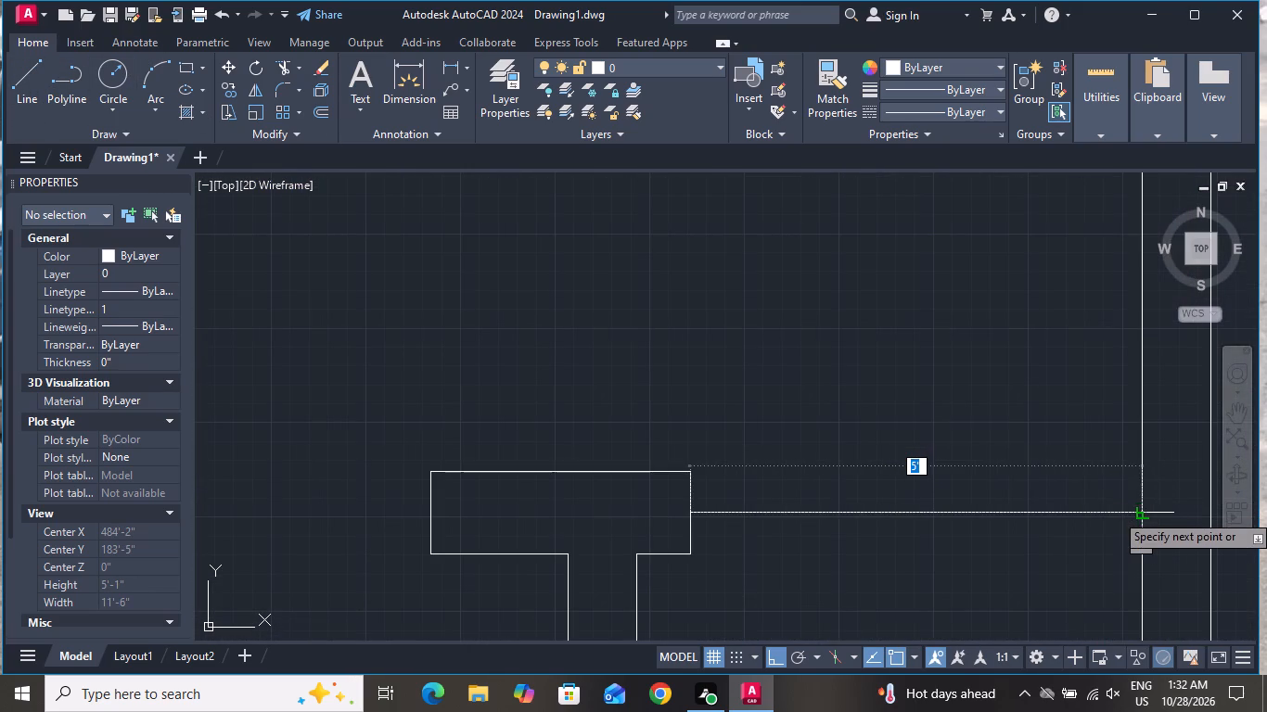
left_click(1143, 513)
right_click(1143, 513)
left_click(1184, 338)
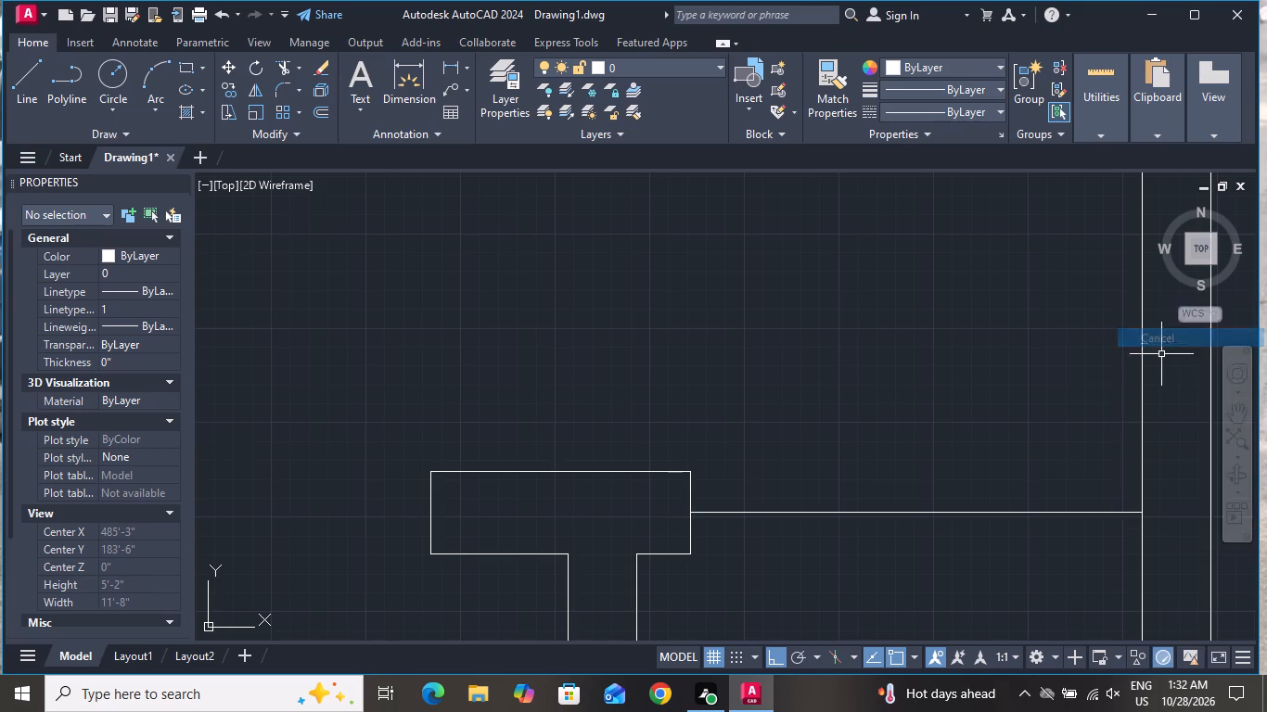
Draw a horizontal line across the doorway beside the staircase wall, joining the midpoints of its two jamb lines.
scroll(1118, 407, "down", 3)
left_click(18, 71)
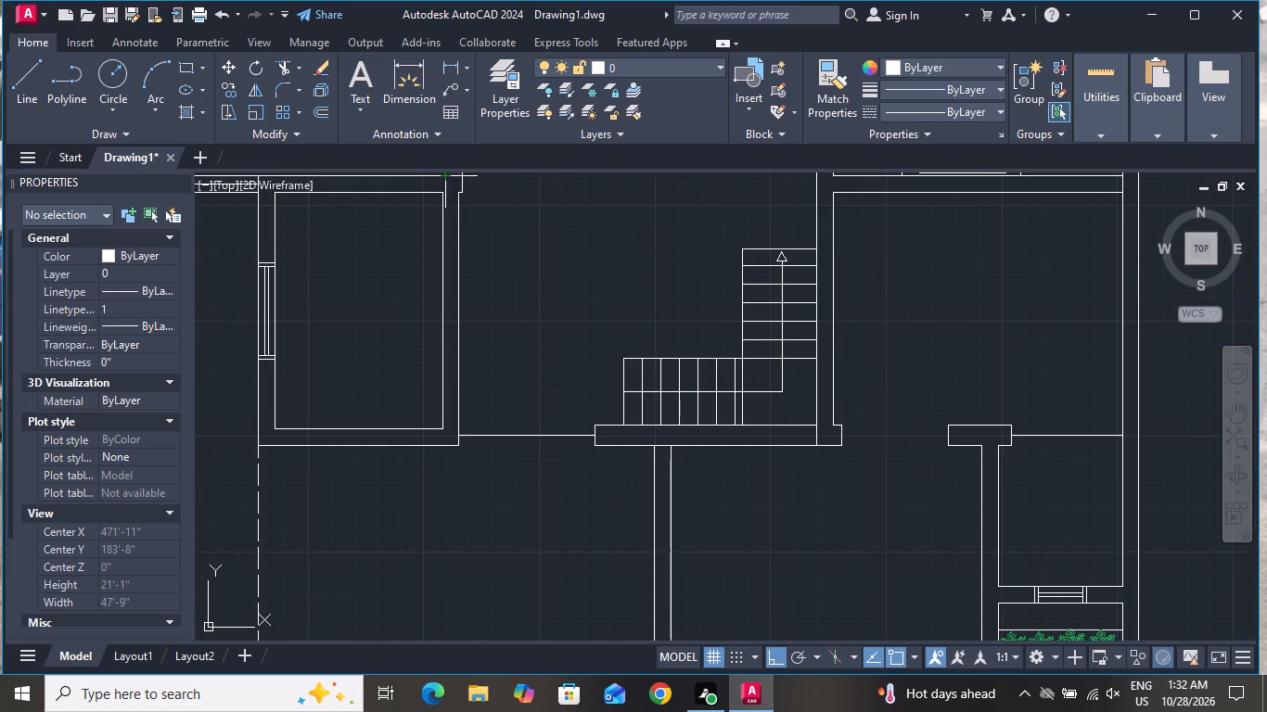
scroll(956, 430, "up", 2)
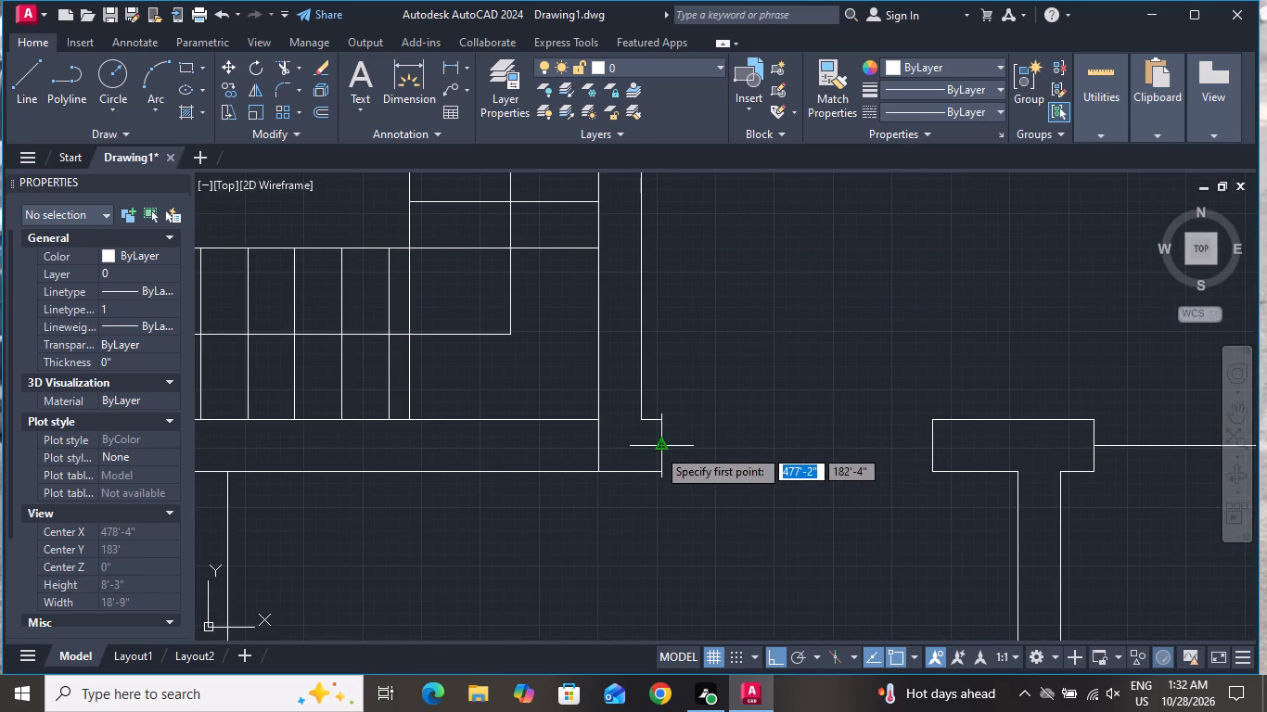
left_click(657, 448)
left_click(927, 447)
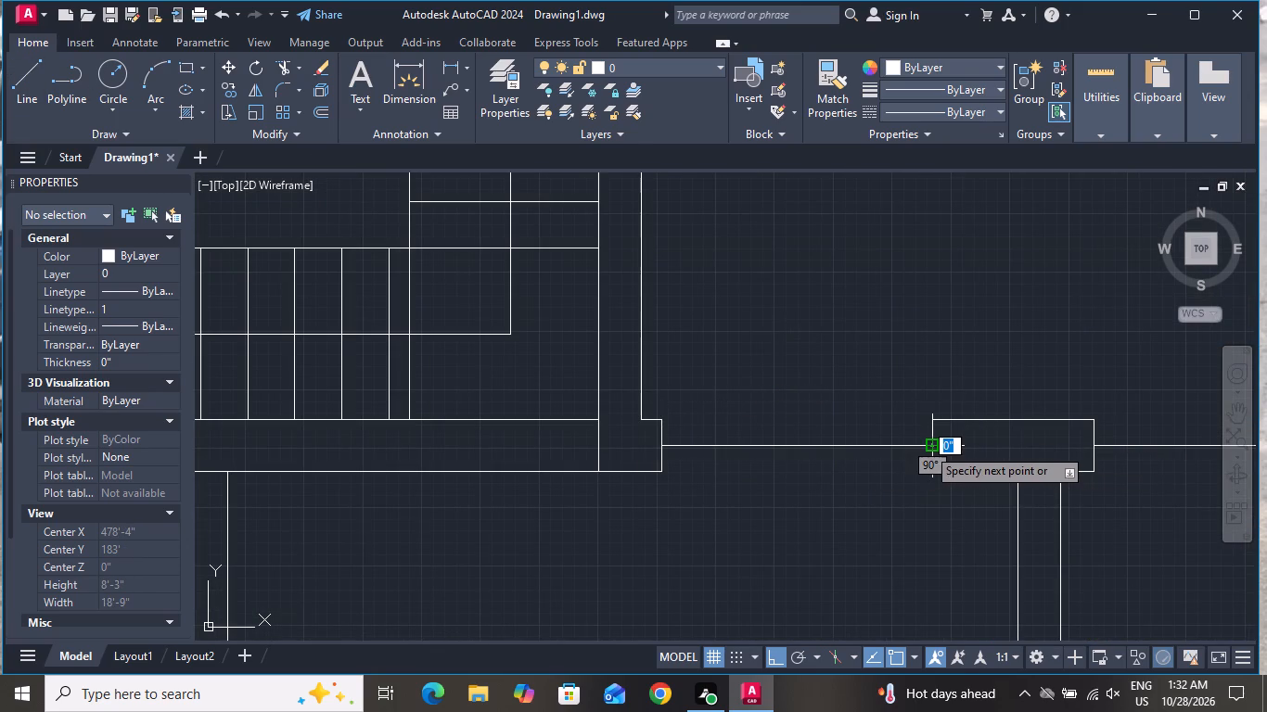
right_click(927, 447)
left_click(942, 467)
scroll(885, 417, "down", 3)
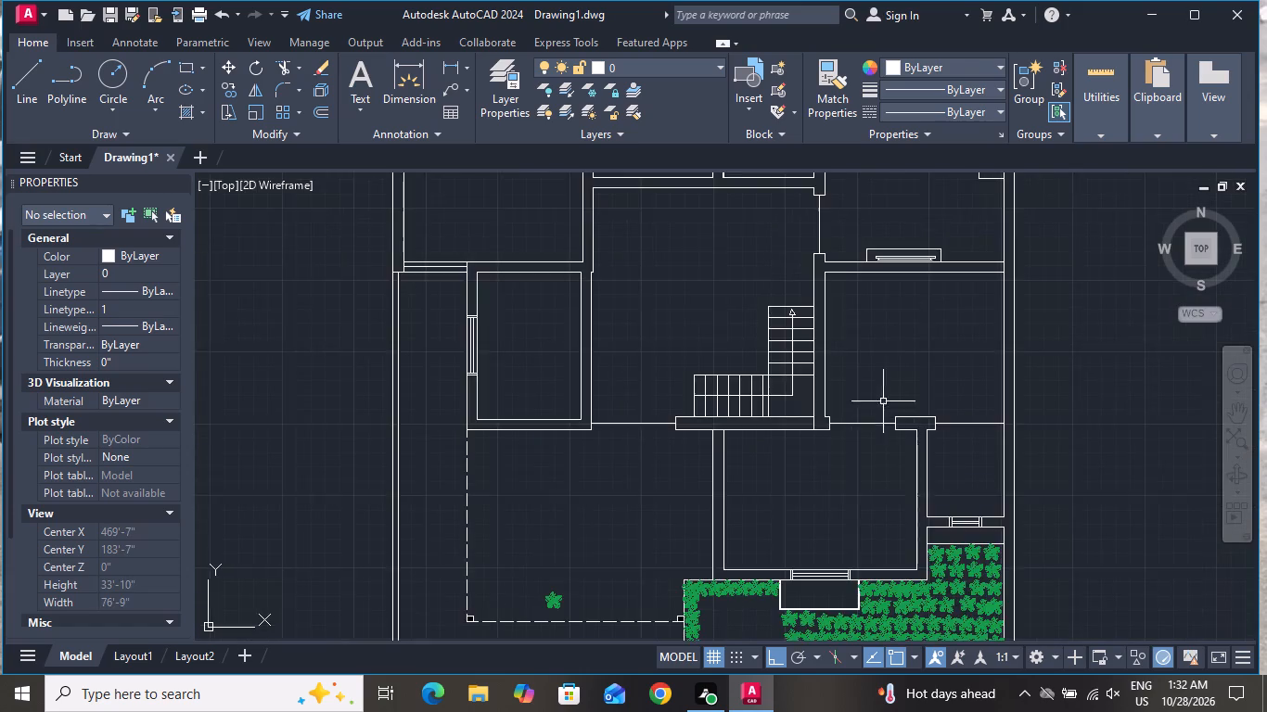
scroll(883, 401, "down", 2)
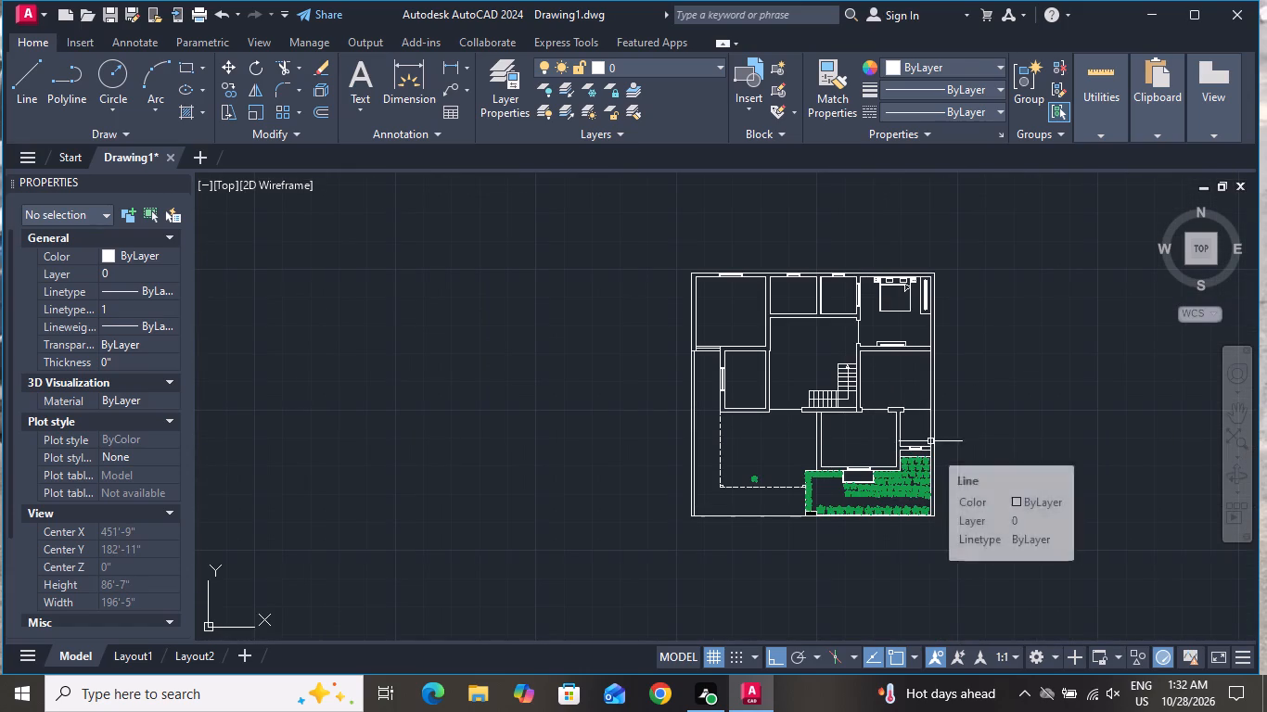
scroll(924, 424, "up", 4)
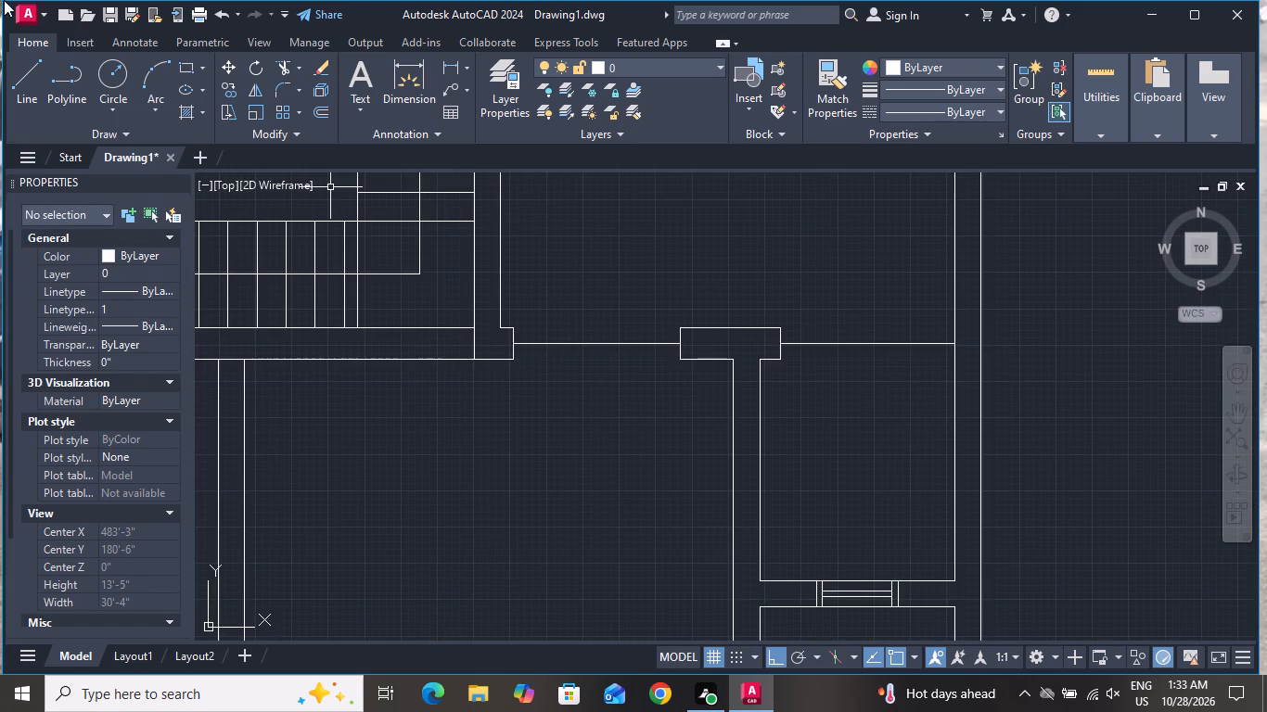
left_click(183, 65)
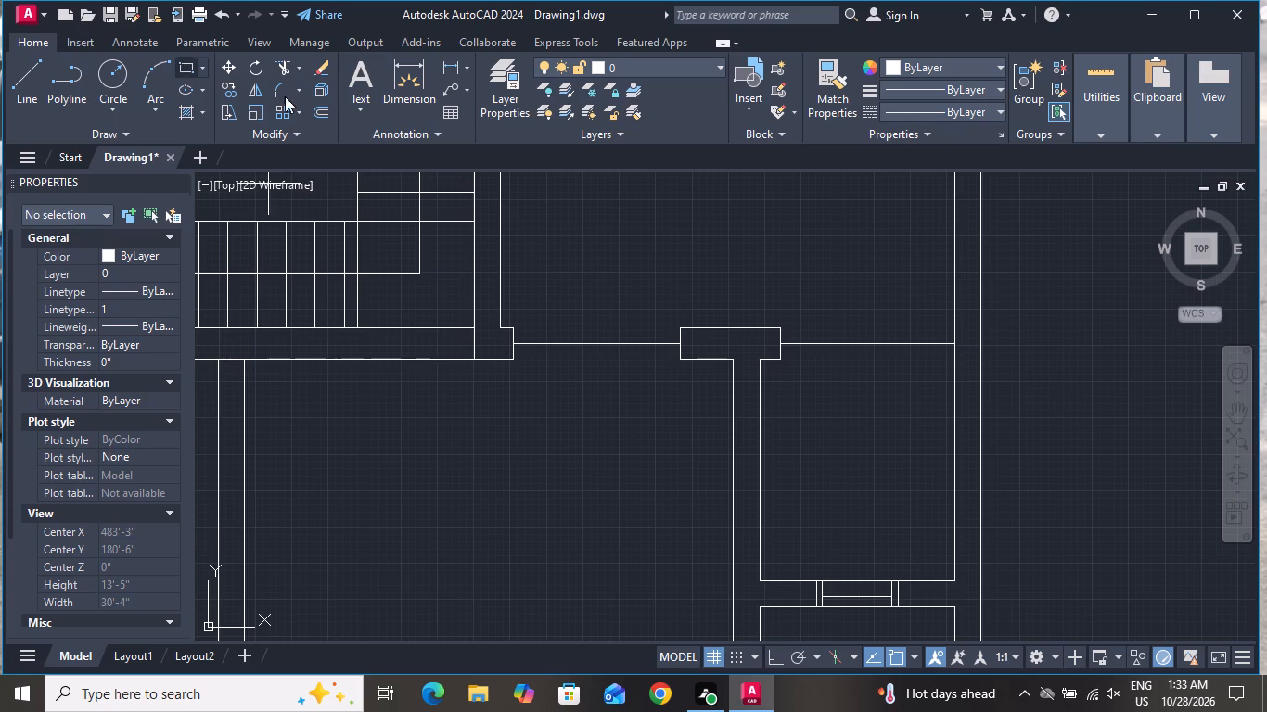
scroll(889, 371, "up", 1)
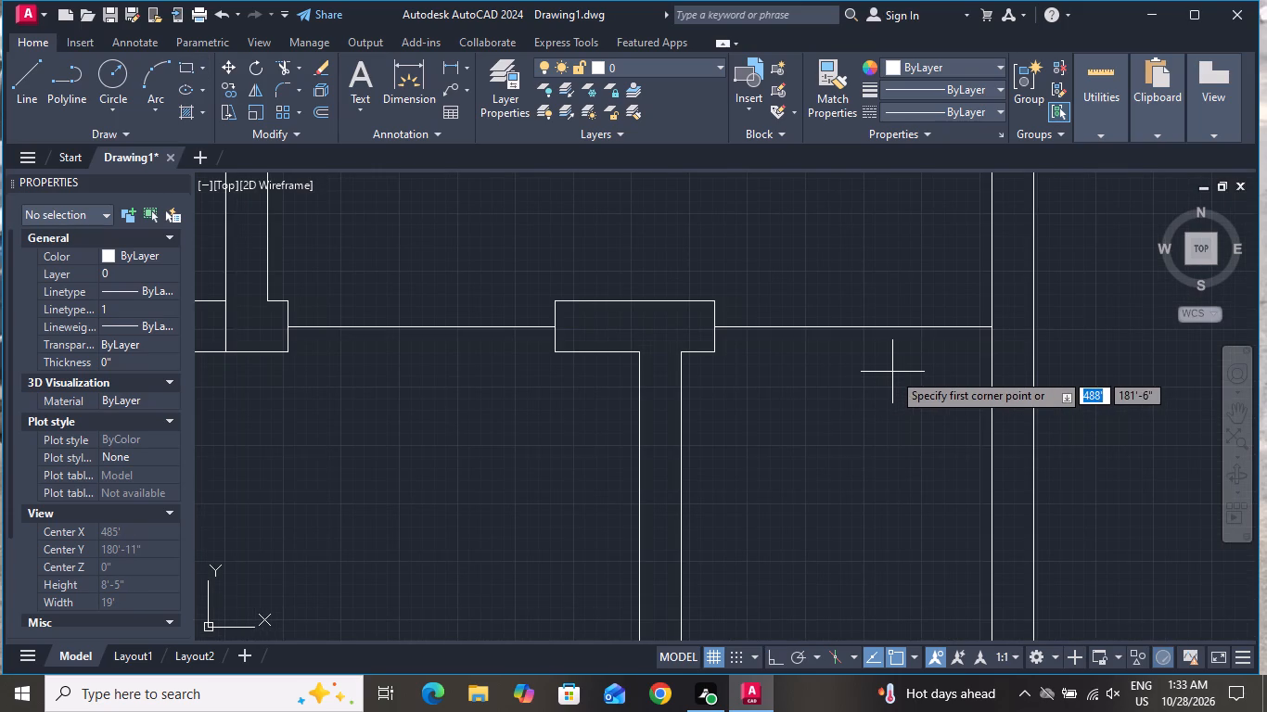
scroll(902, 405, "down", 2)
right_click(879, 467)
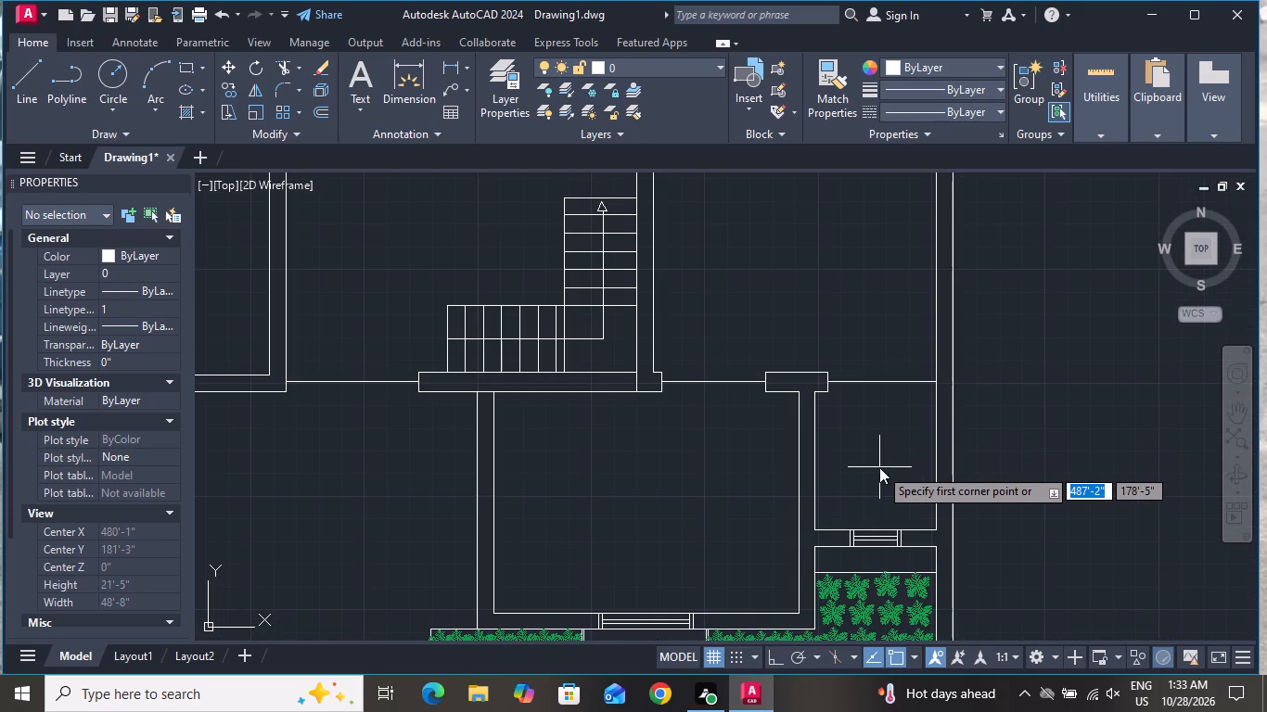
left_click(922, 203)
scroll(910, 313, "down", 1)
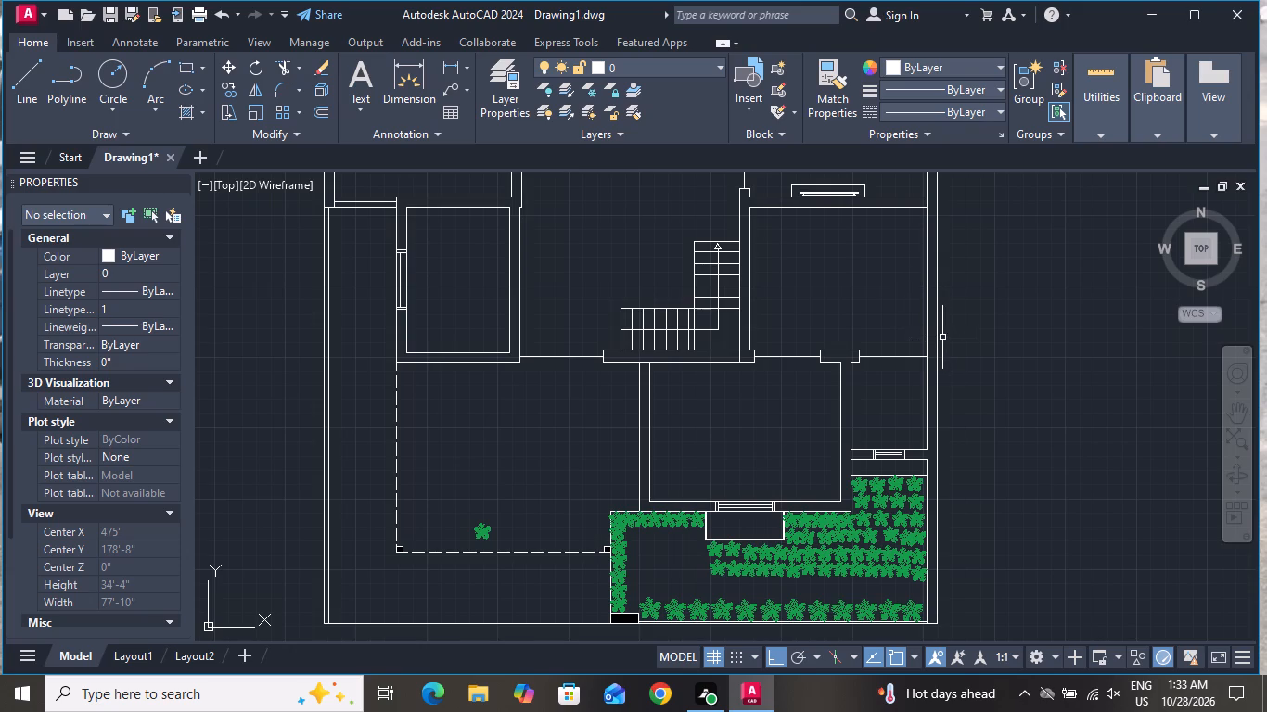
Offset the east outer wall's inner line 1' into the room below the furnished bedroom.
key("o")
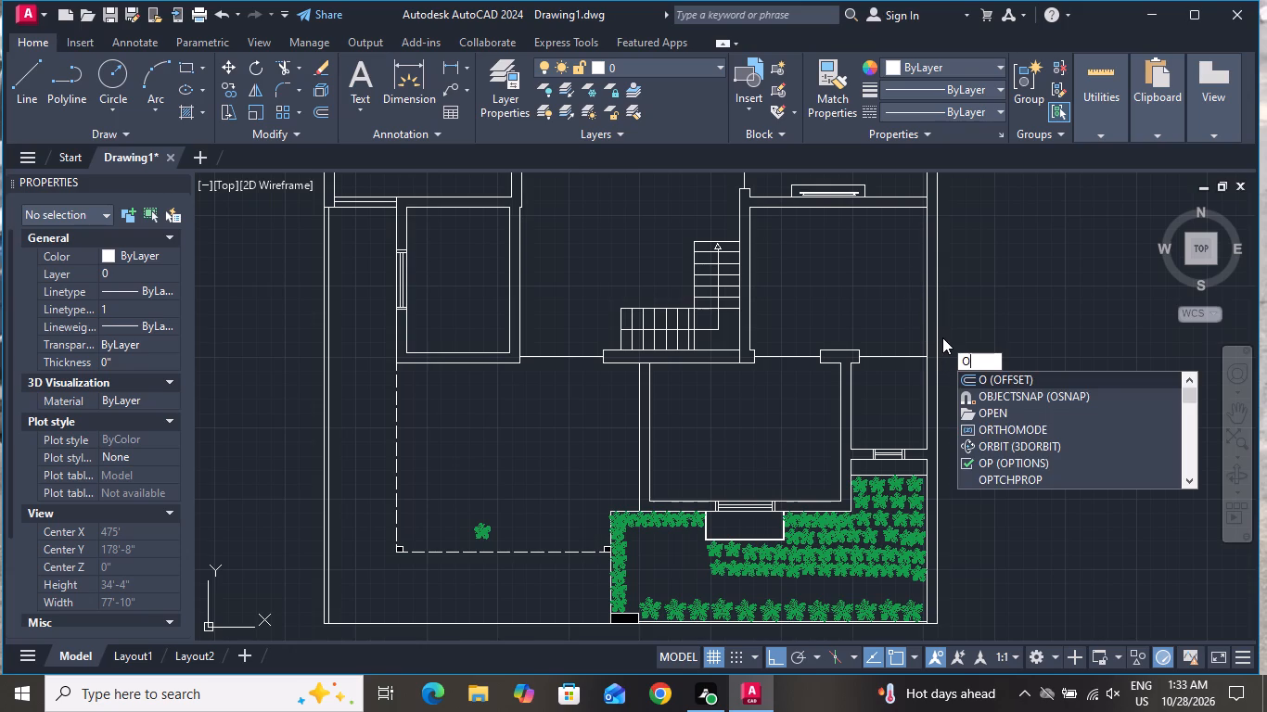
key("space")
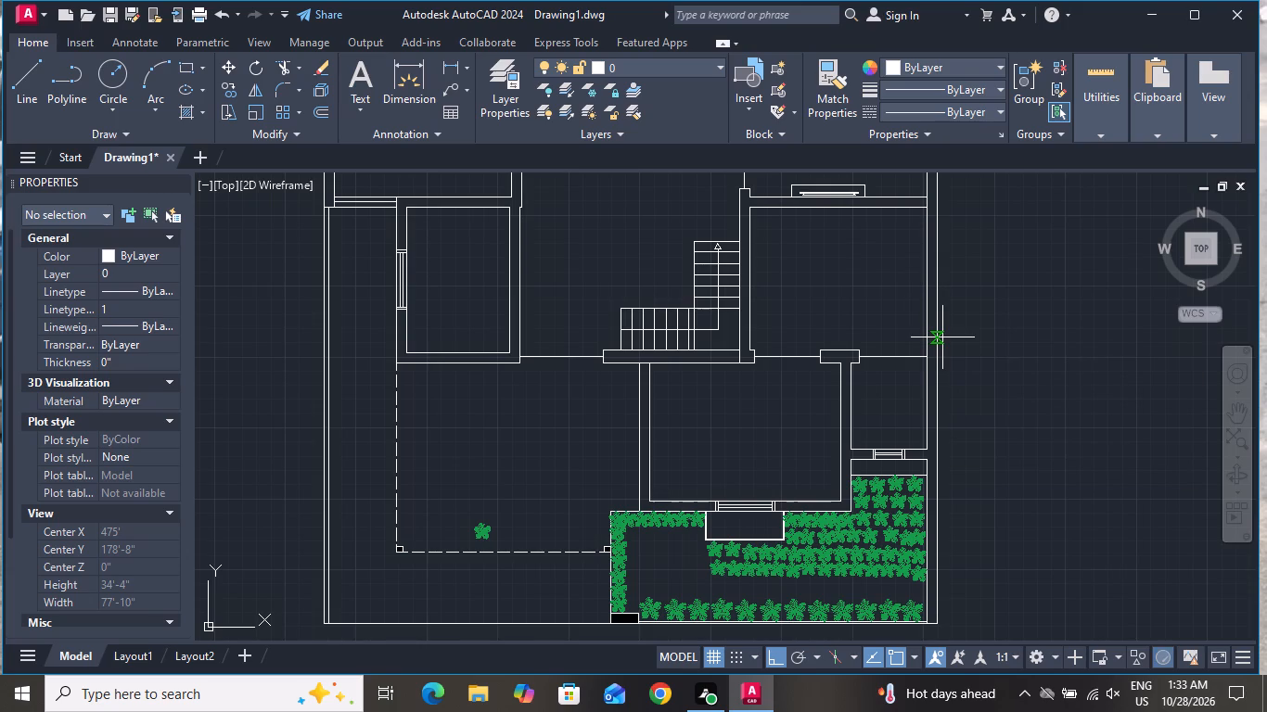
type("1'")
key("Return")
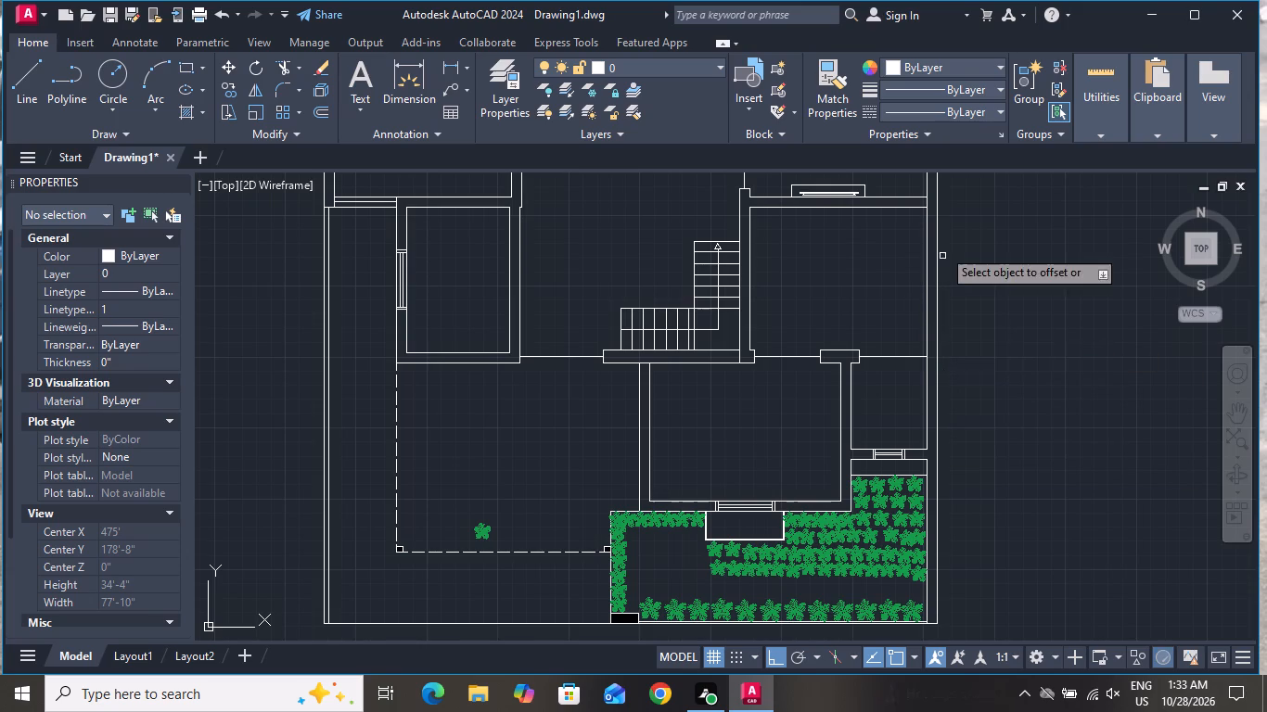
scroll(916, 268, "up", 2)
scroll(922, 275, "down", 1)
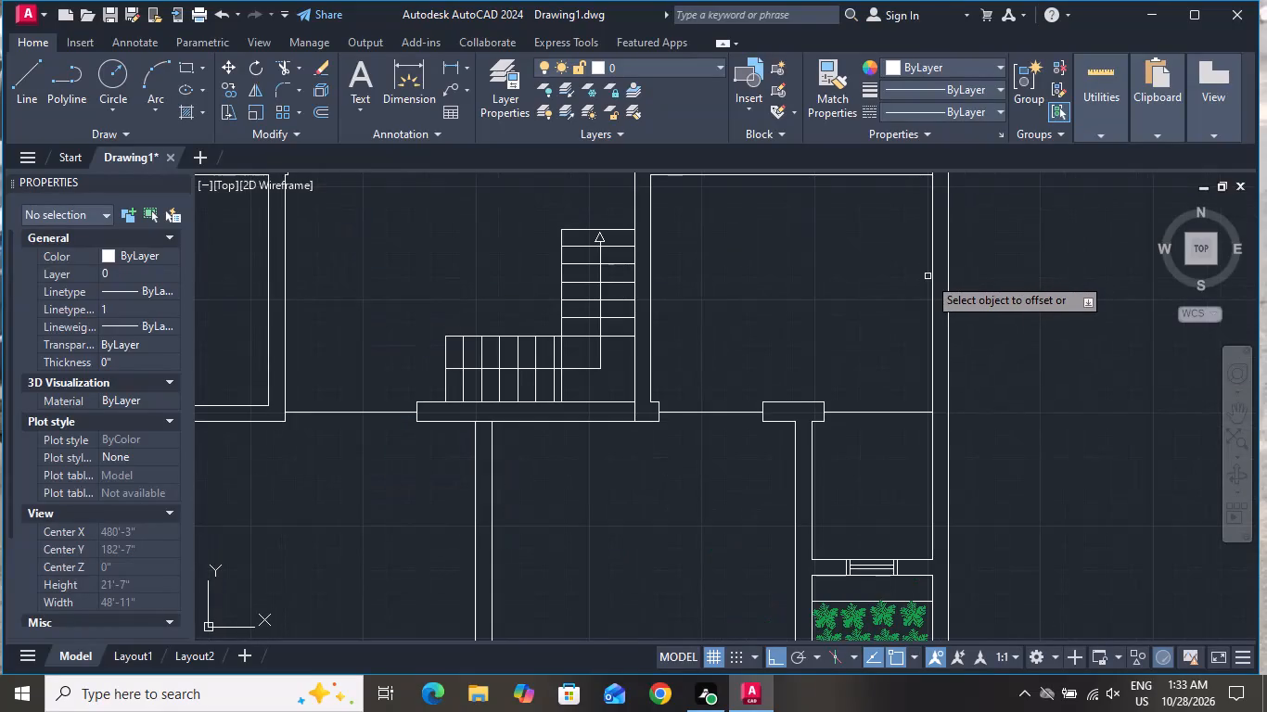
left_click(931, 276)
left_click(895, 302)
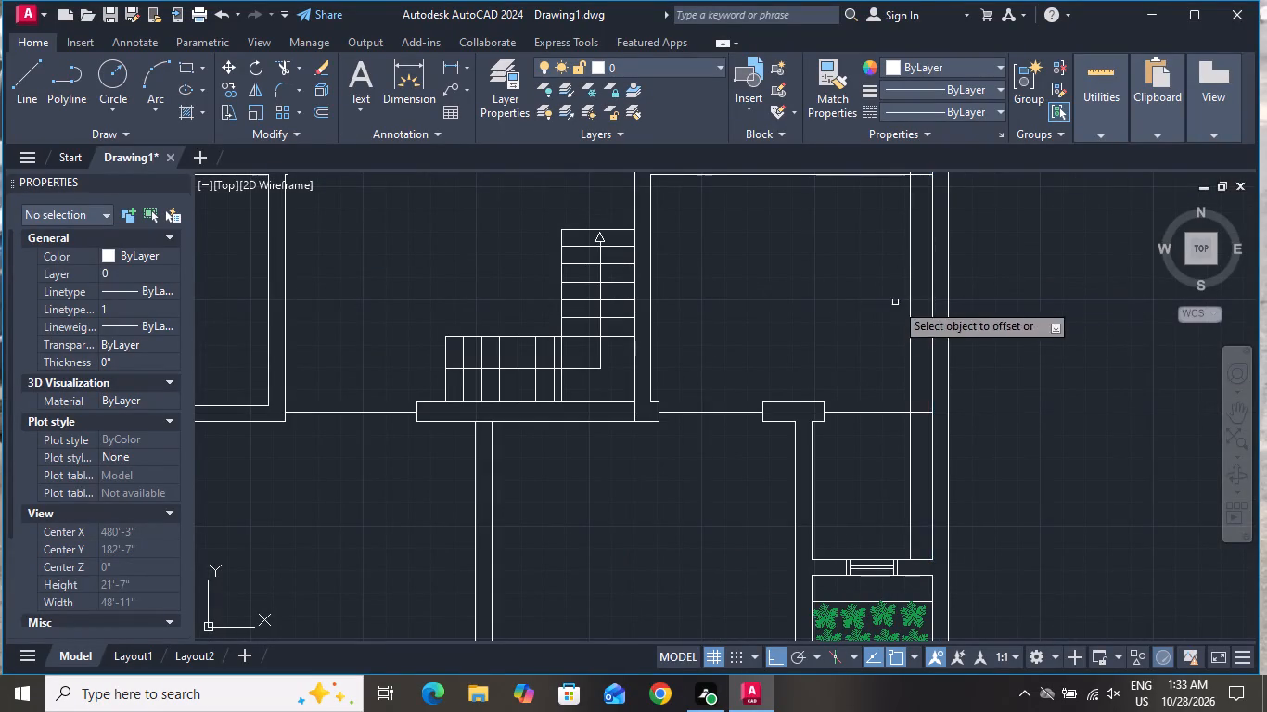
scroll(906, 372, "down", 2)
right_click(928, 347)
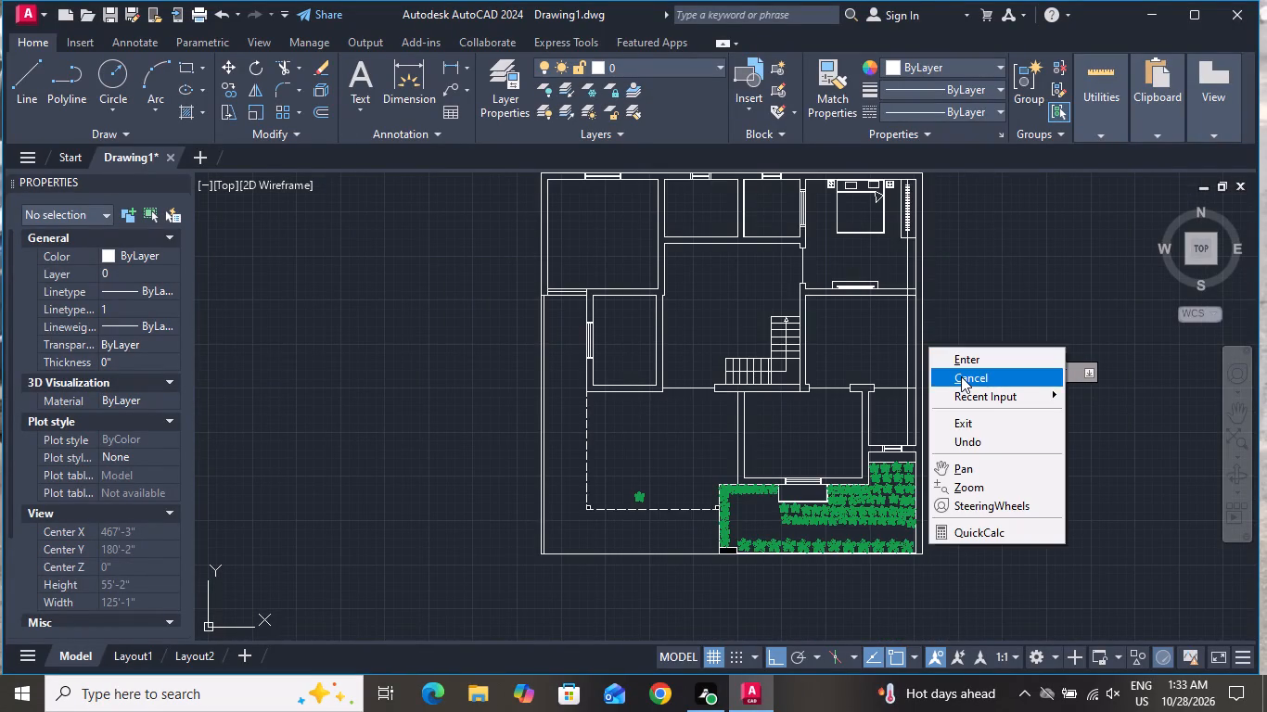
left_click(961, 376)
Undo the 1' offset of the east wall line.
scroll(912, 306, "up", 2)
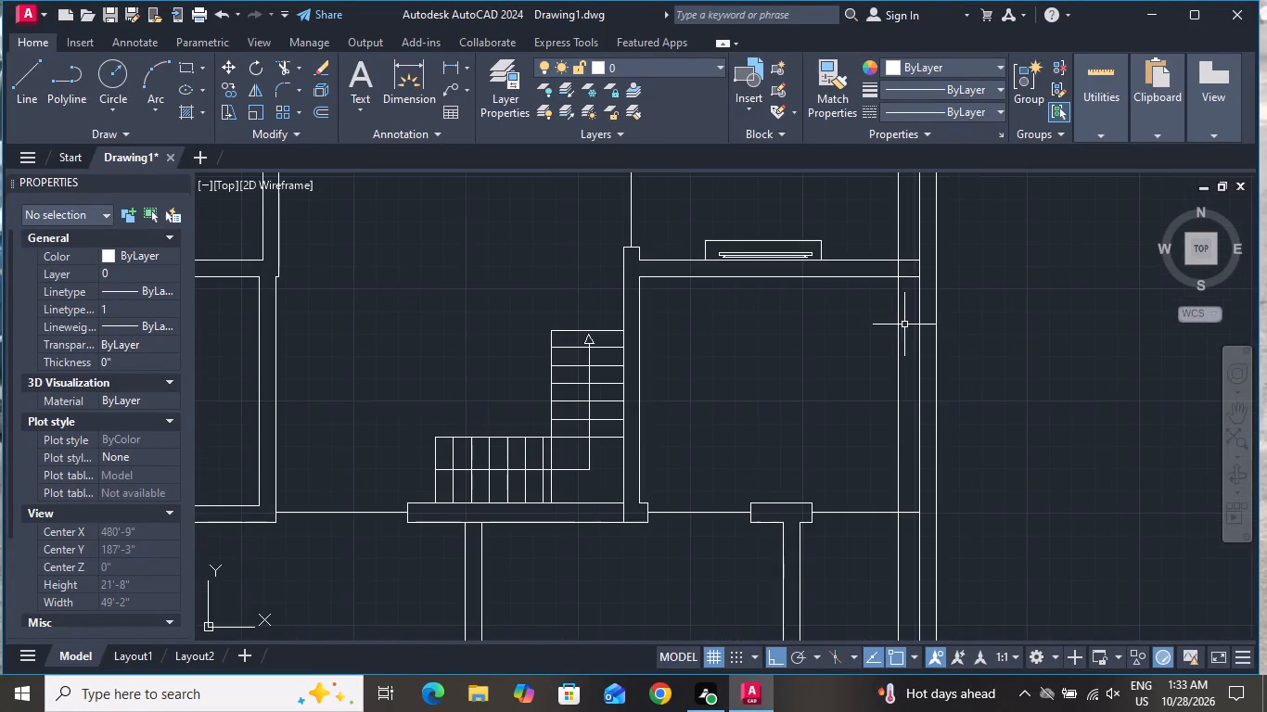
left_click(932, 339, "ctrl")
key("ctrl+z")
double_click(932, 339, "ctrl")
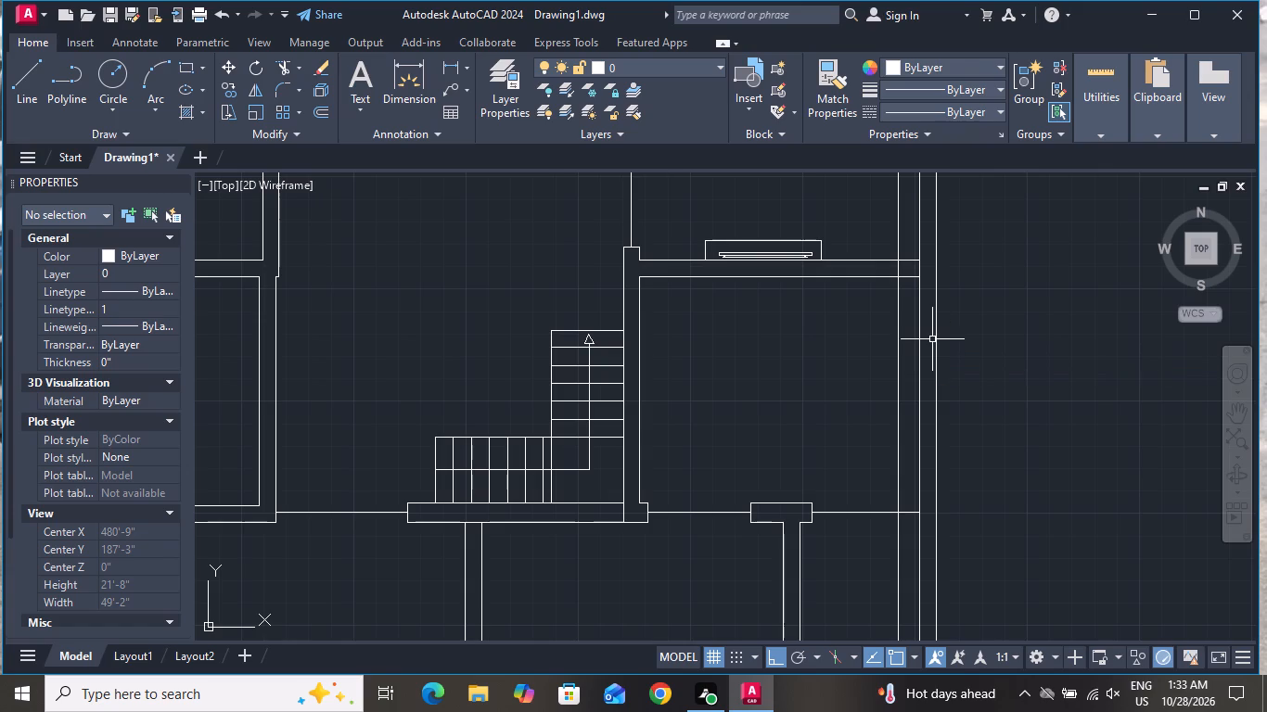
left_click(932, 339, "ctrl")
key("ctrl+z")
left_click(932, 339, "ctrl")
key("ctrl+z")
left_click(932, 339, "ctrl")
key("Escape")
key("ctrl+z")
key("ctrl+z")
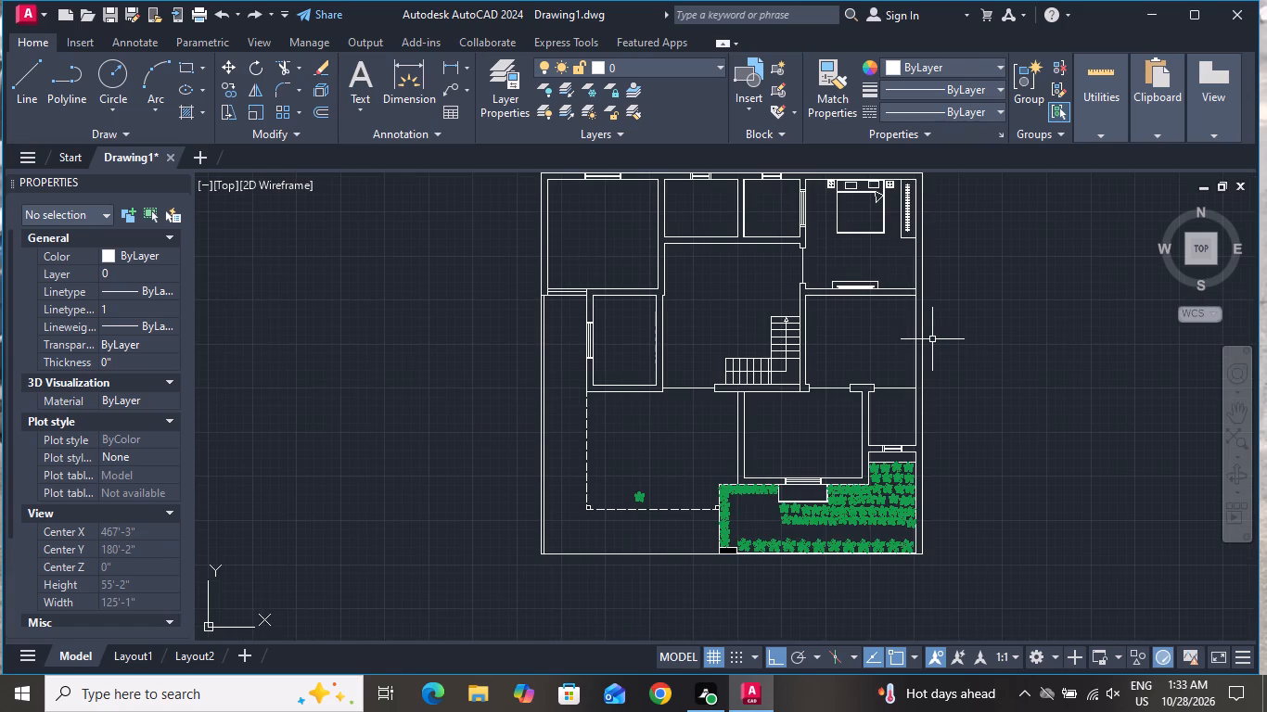
Offset the east outer wall's inner line 2' into the room below the furnished bedroom.
key("o")
key("space")
type("2'")
key("Return")
scroll(928, 259, "up", 2)
left_click(890, 401)
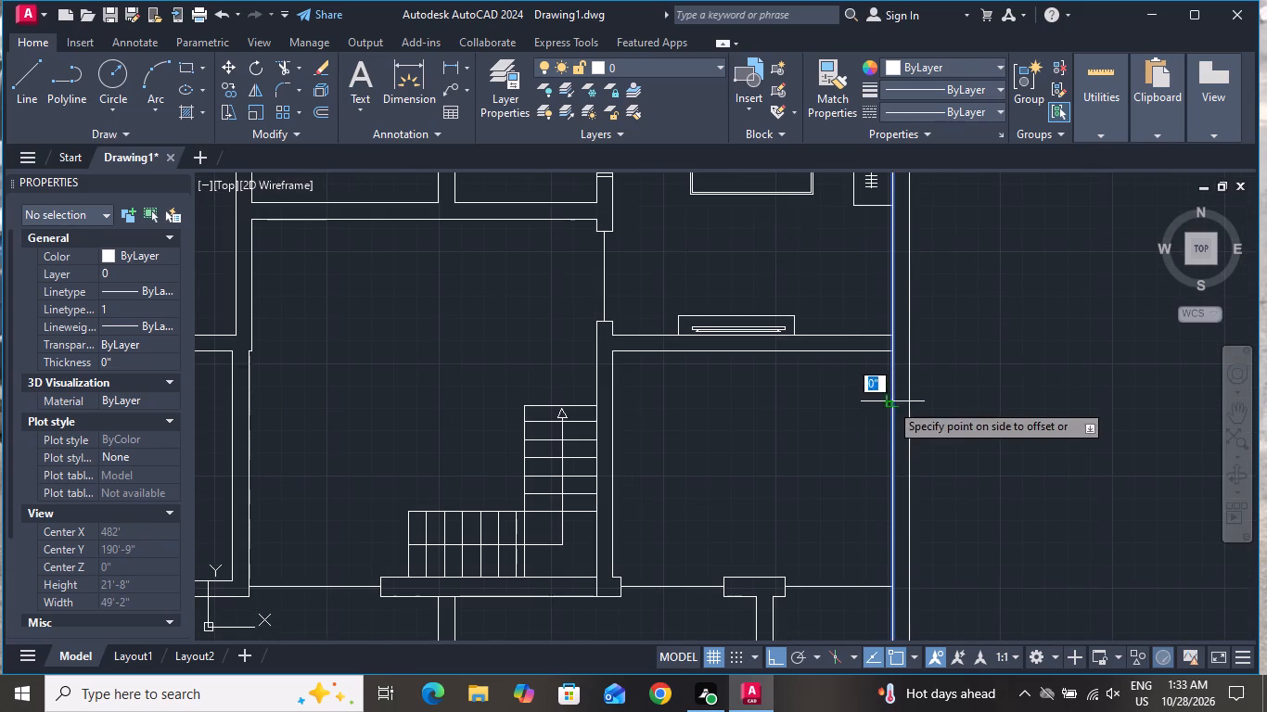
left_click(826, 438)
right_click(814, 443)
left_click(845, 465)
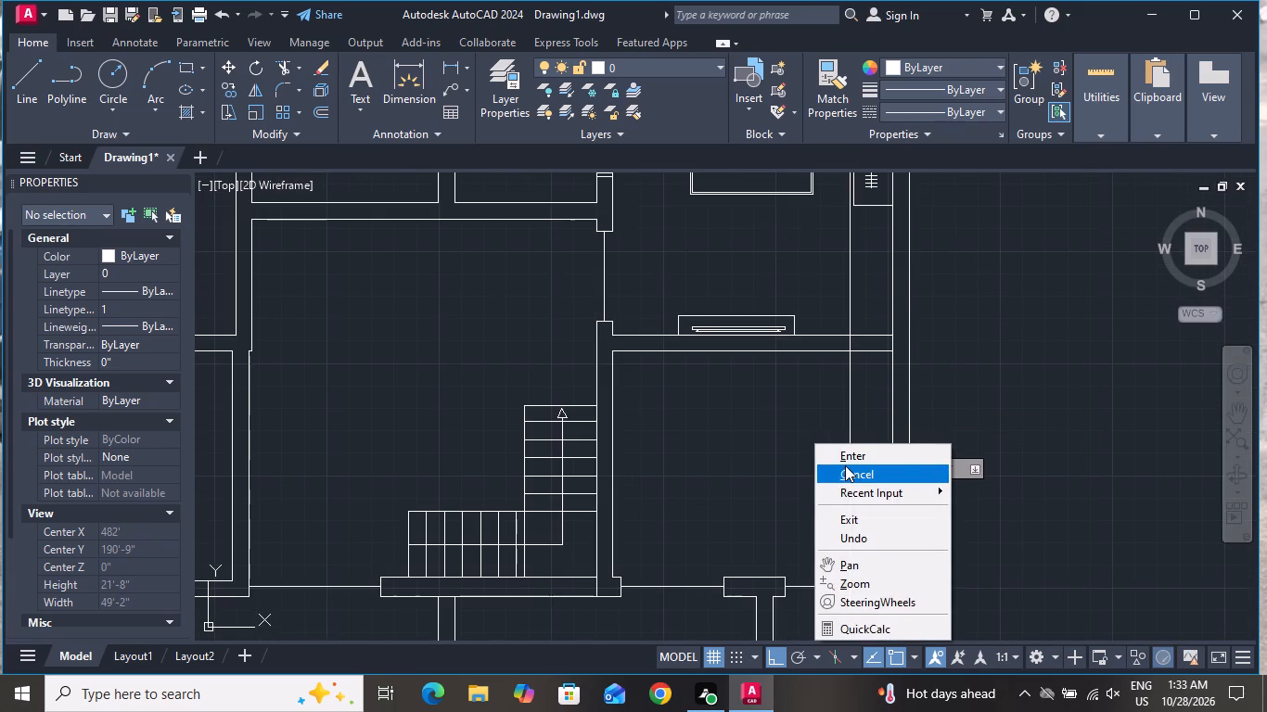
Trim the offset line within the bedroom, inside the dividing wall and south of the east opening line, keeping only the middle room's portion.
left_click(277, 68)
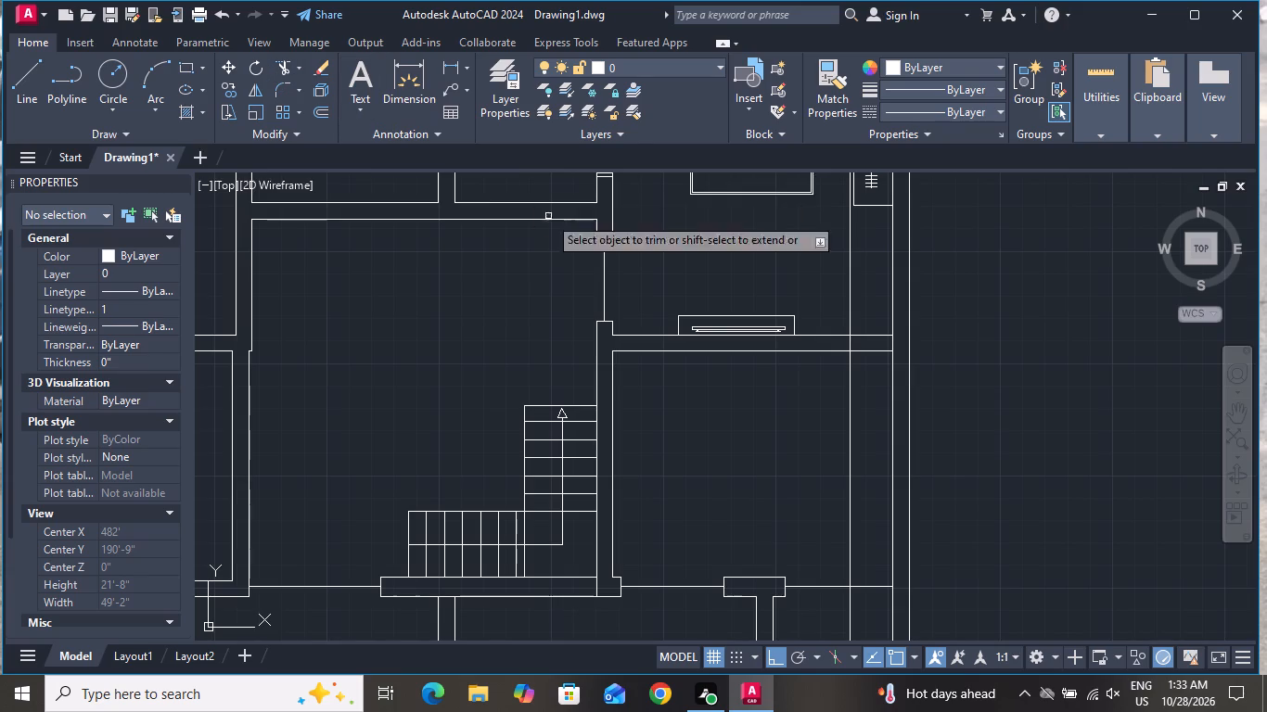
scroll(601, 272, "down", 2)
scroll(695, 272, "up", 2)
left_click(714, 258)
left_click(665, 282)
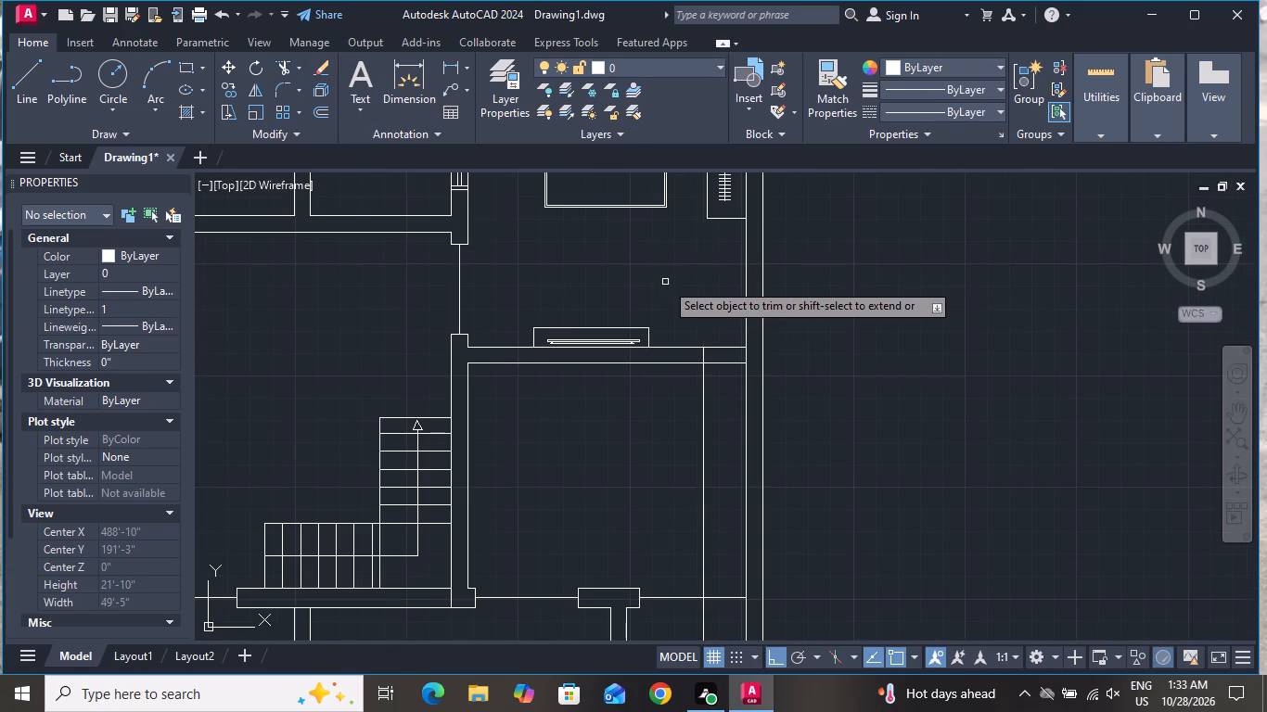
scroll(689, 283, "down", 2)
scroll(697, 319, "up", 4)
left_click(692, 277)
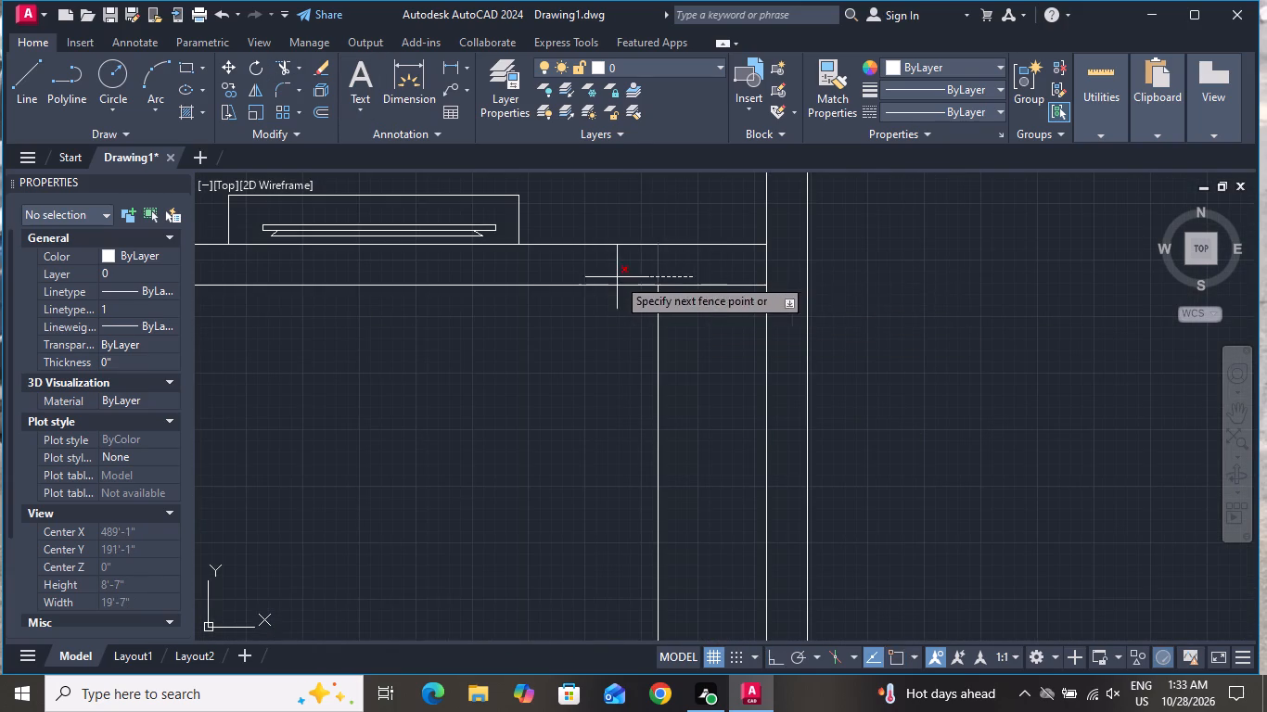
left_click(617, 276)
scroll(726, 243, "down", 3)
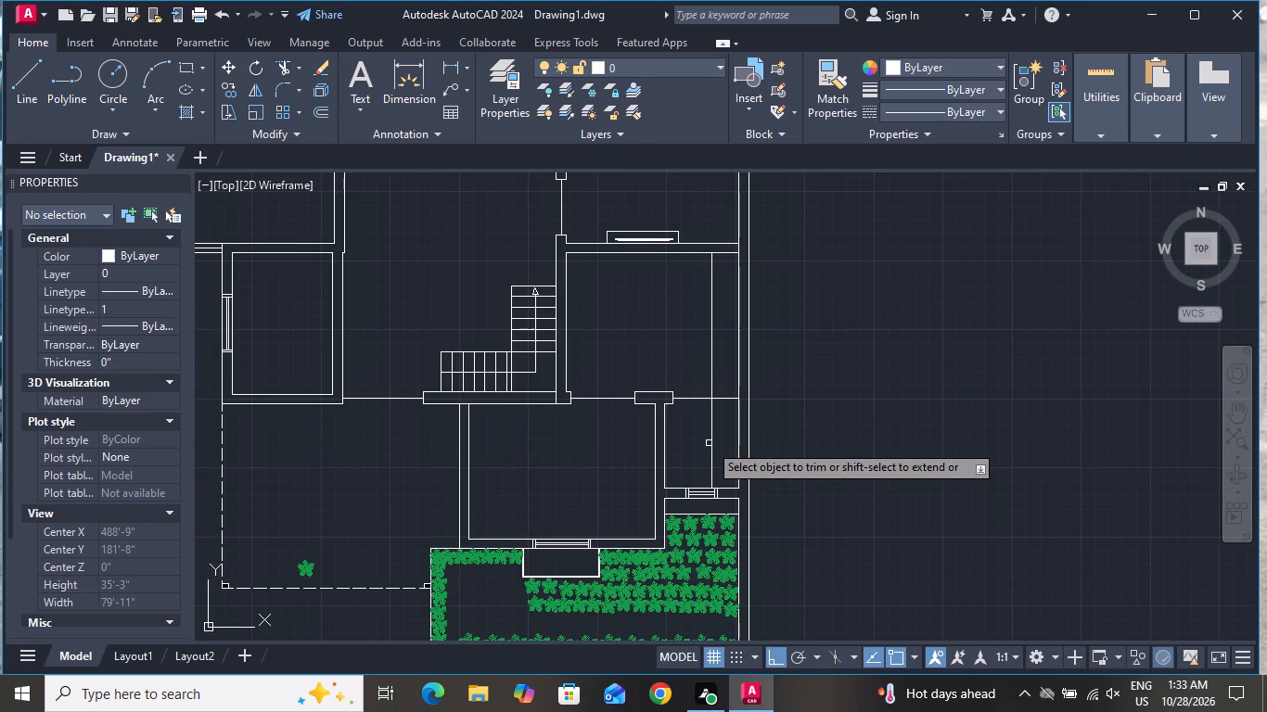
left_click(709, 443)
left_click(719, 426)
right_click(660, 345)
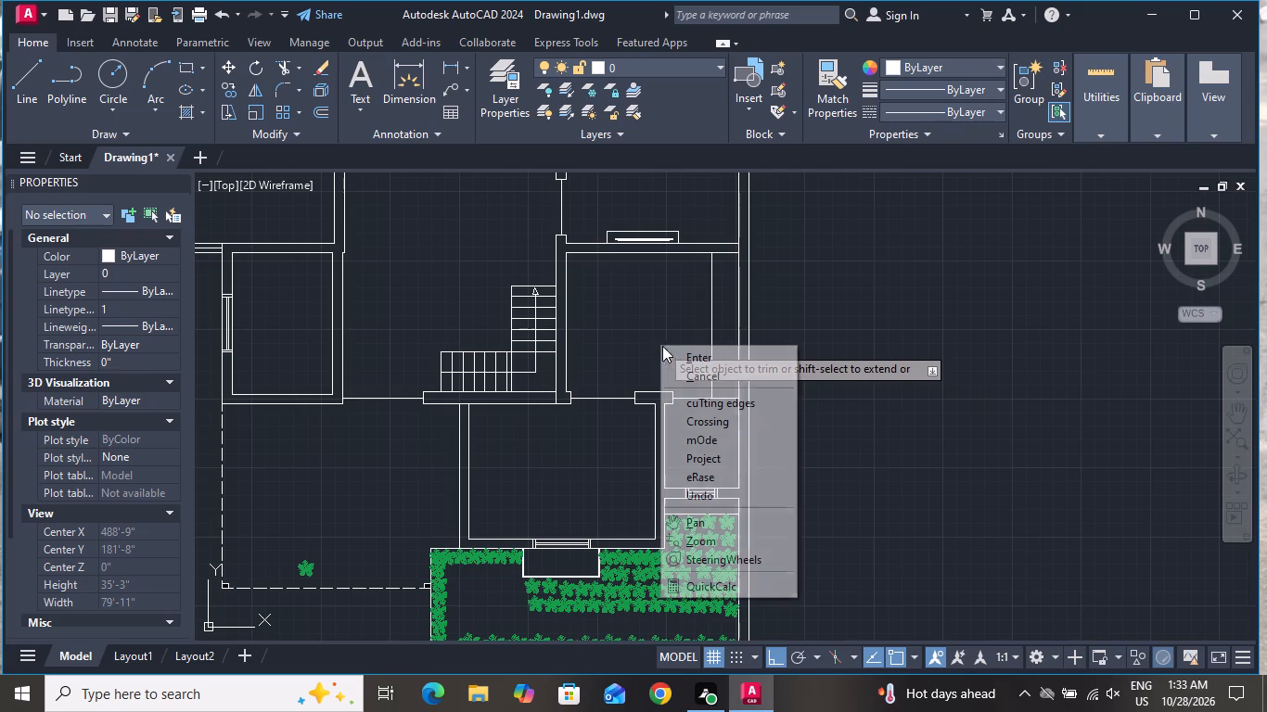
left_click(685, 367)
Draw a line across the 2' strip at its south end, level with the north face of the short dividing-wall stub.
scroll(708, 375, "up", 2)
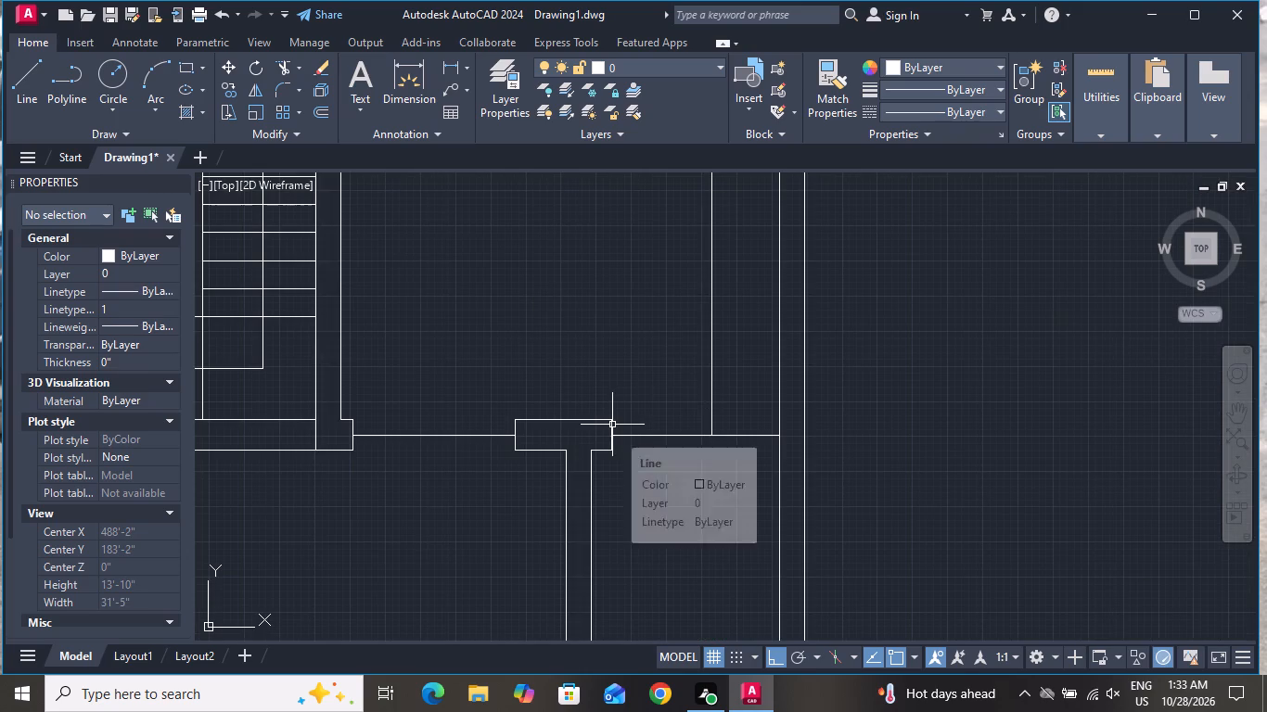
left_click(37, 76)
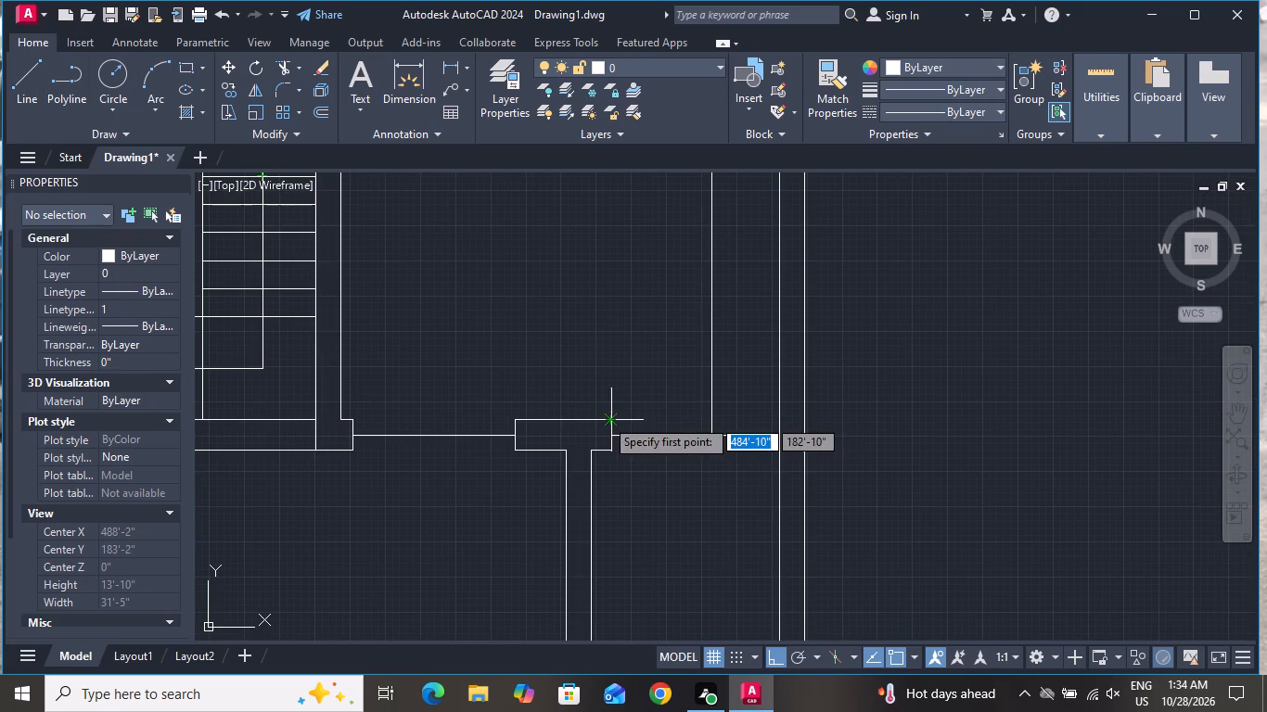
left_click(778, 422)
left_click(710, 421)
right_click(710, 421)
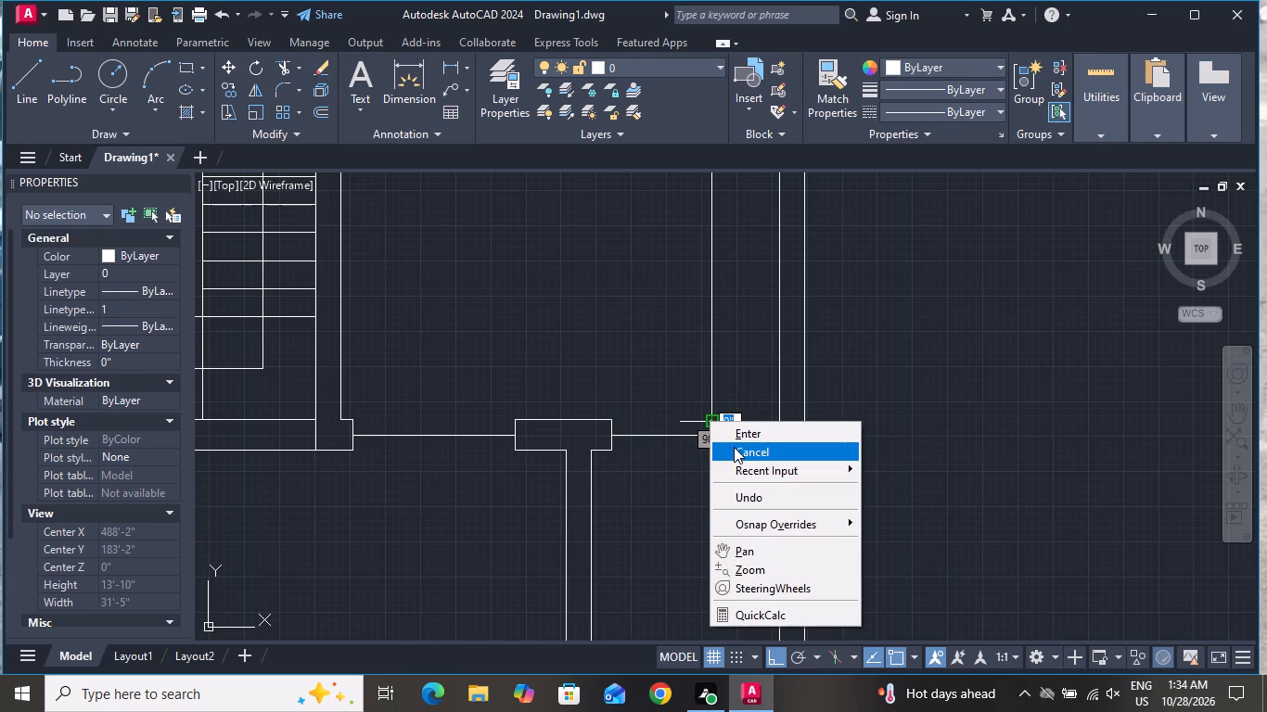
left_click(734, 447)
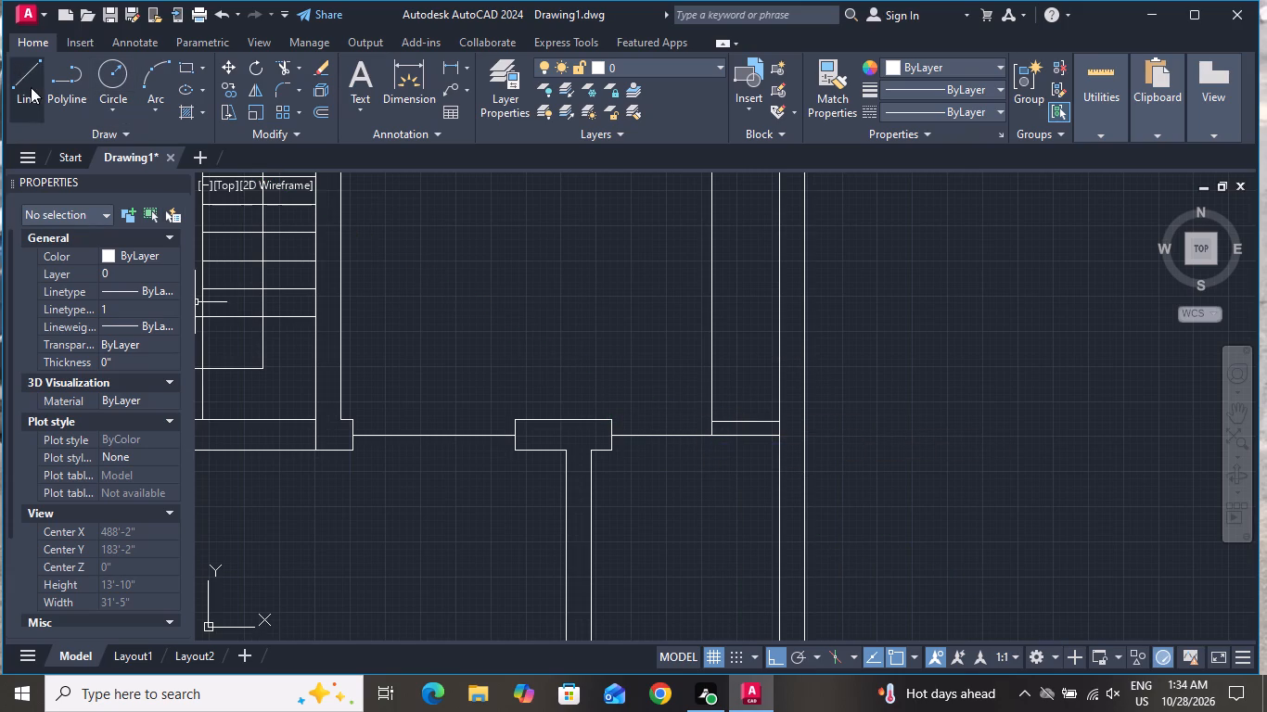
Draw a 2' line west from the east wall's inner line, roughly level with the dividing-wall stub's south face.
left_click(32, 87)
scroll(632, 451, "up", 2)
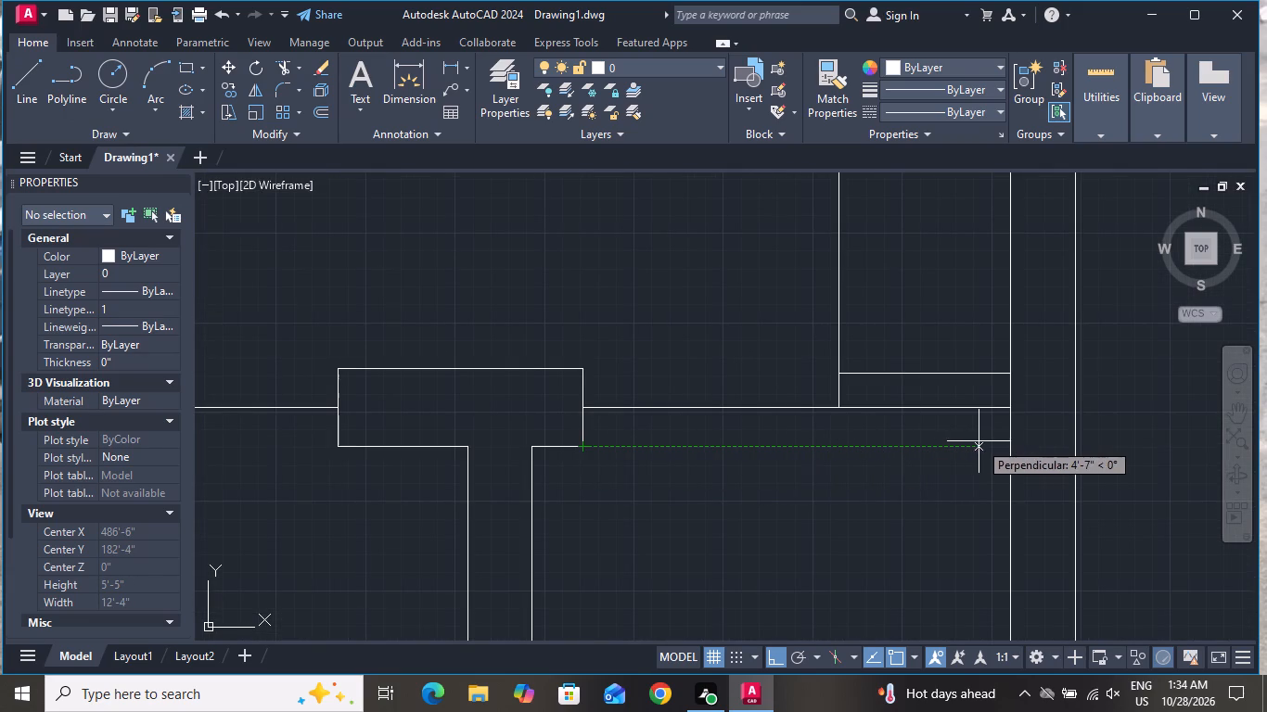
left_click(1012, 443)
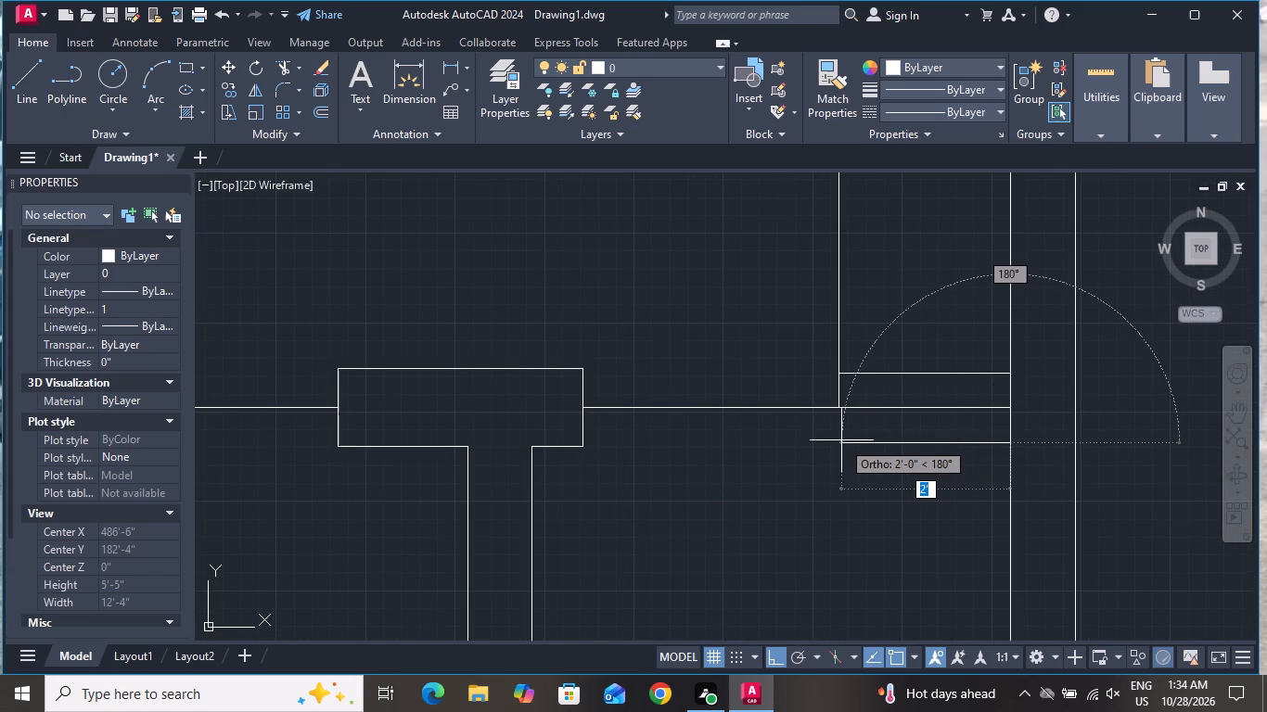
left_click(841, 440)
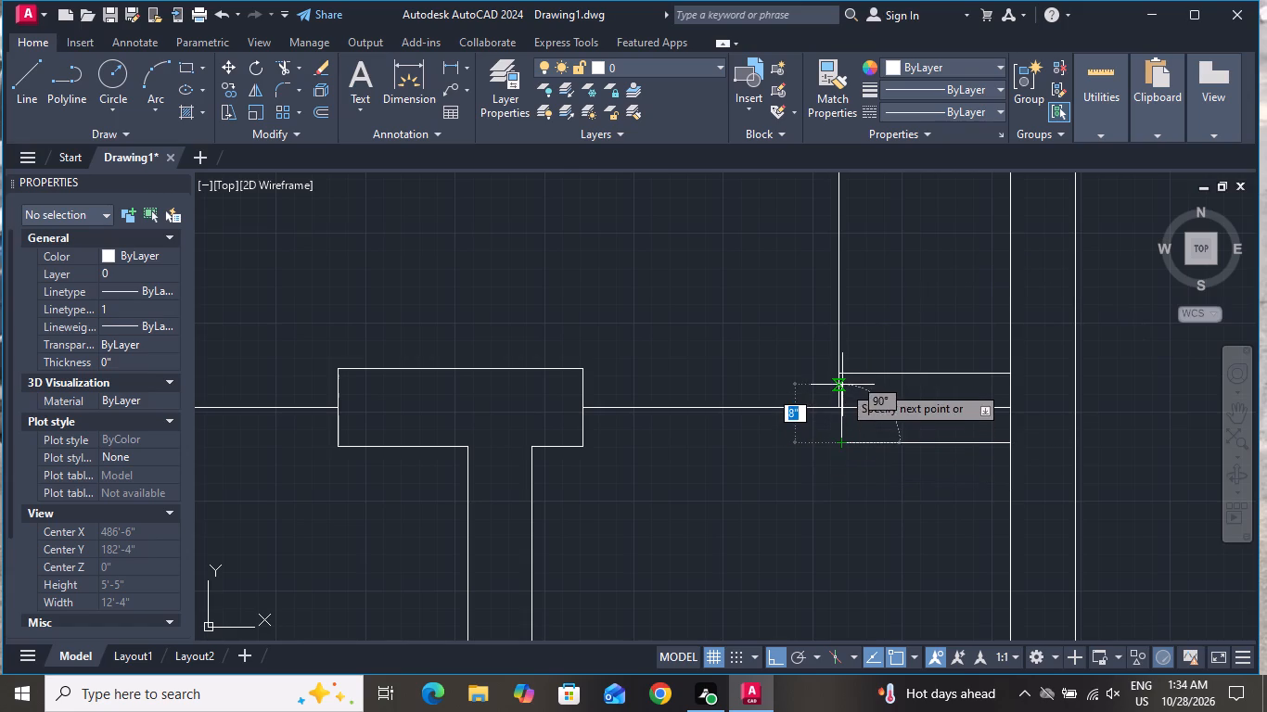
right_click(838, 374)
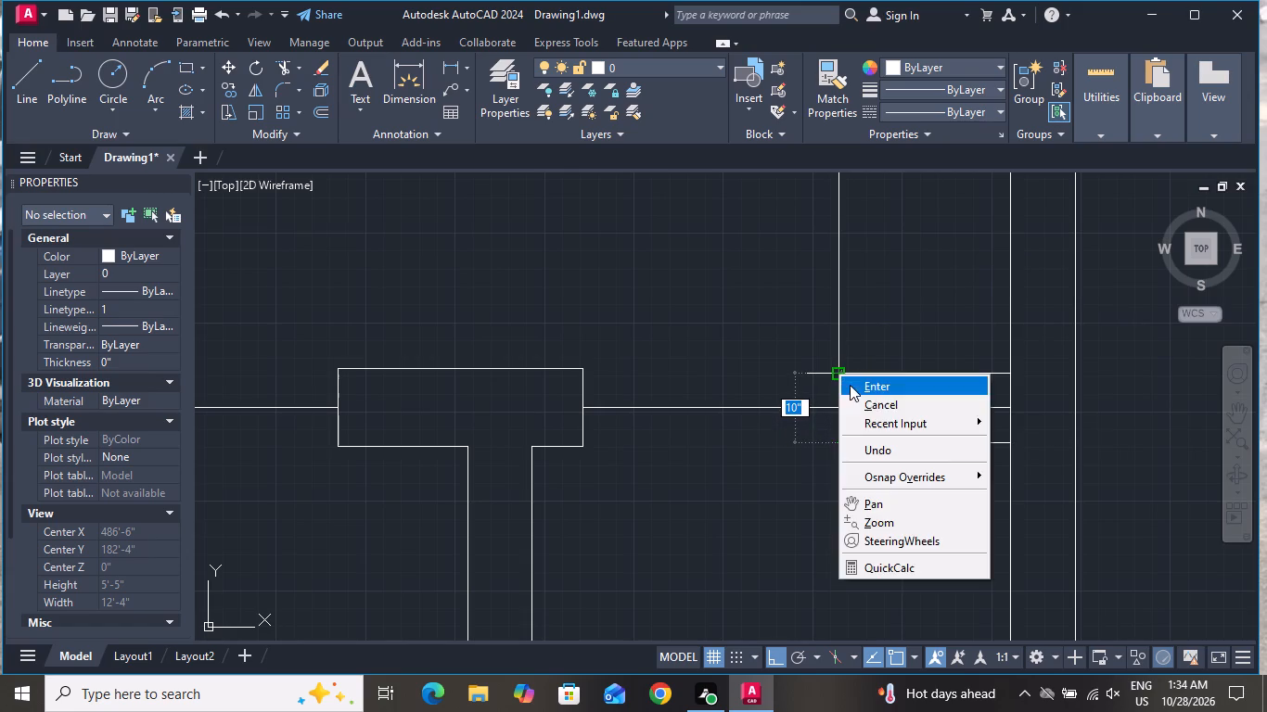
left_click(860, 395)
scroll(855, 399, "up", 2)
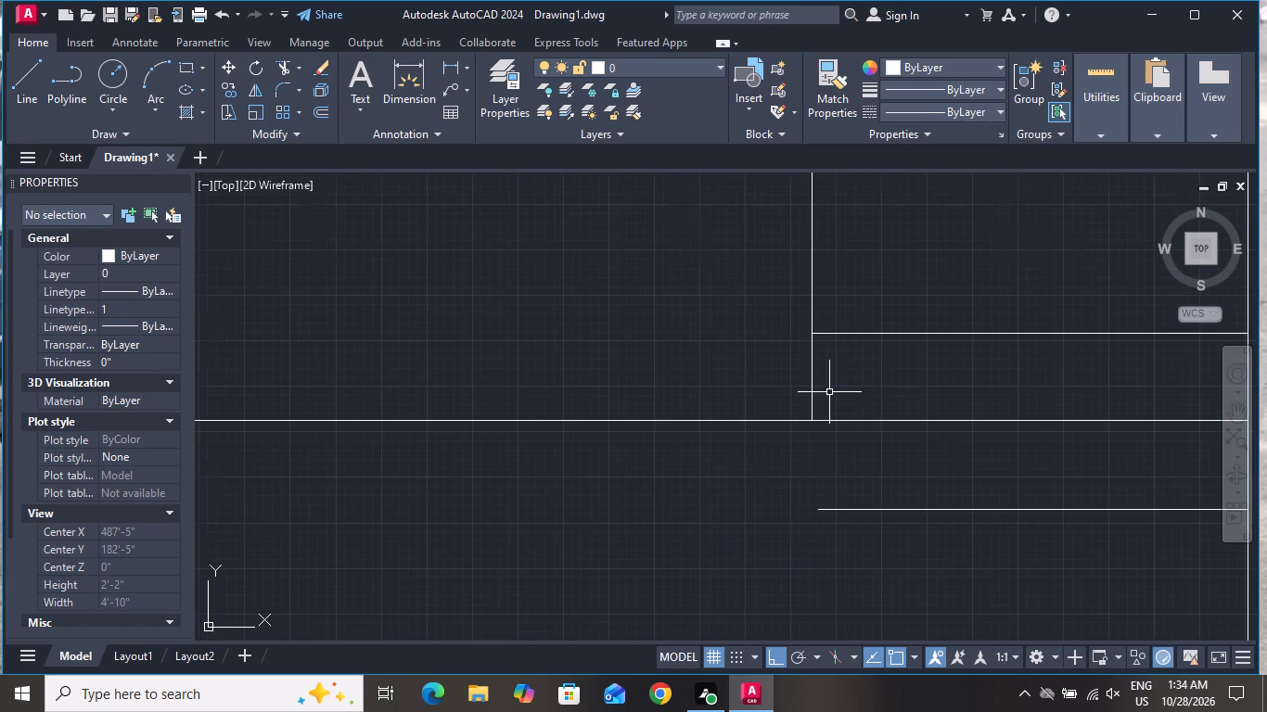
scroll(827, 391, "down", 6)
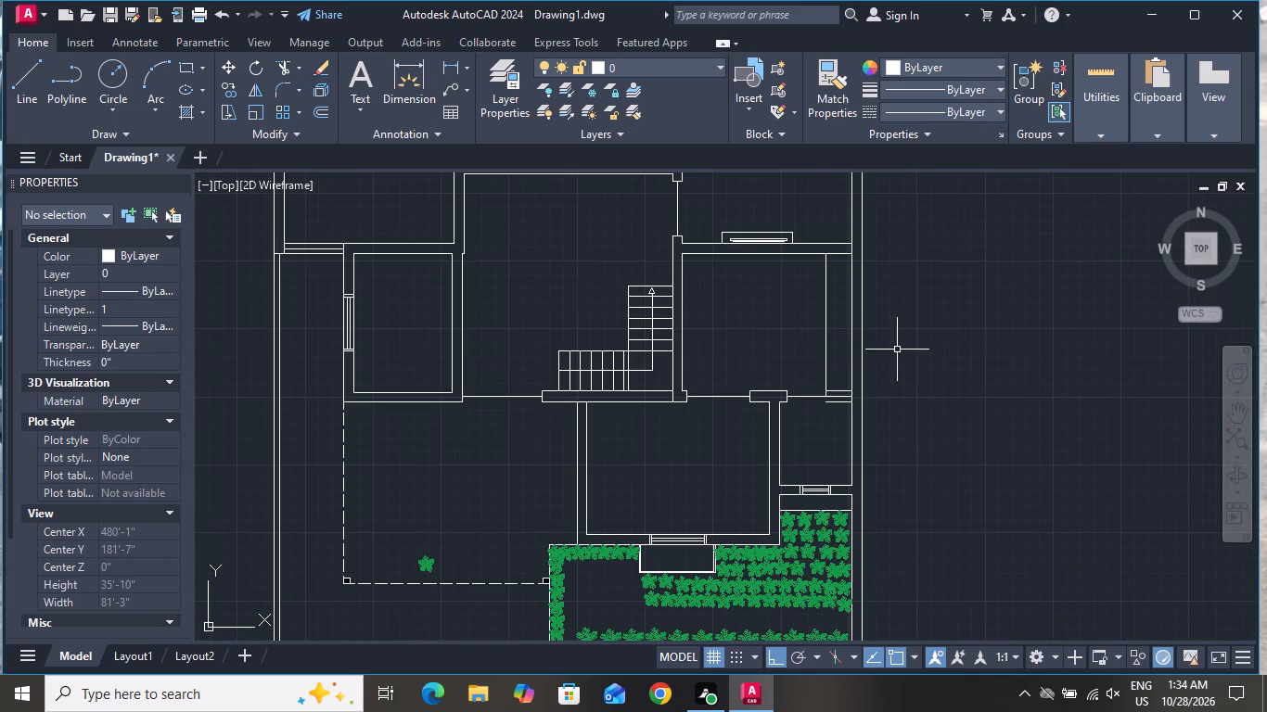
scroll(824, 380, "up", 3)
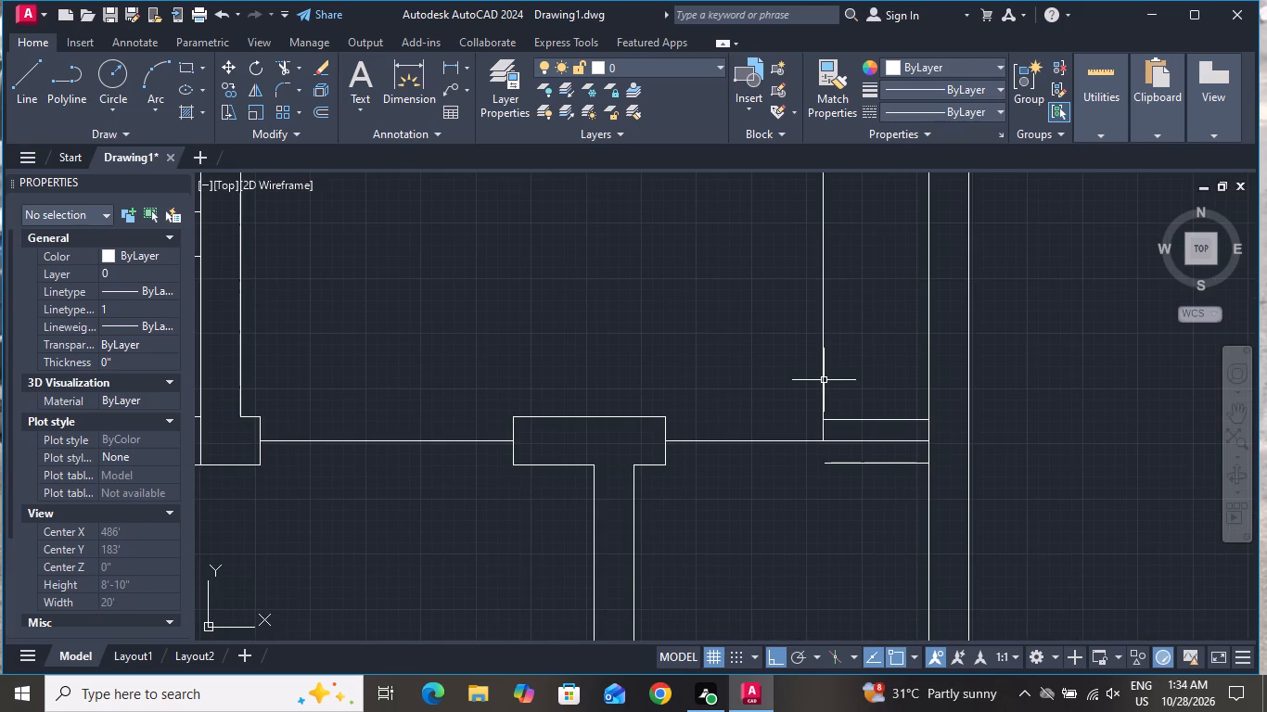
scroll(833, 427, "up", 3)
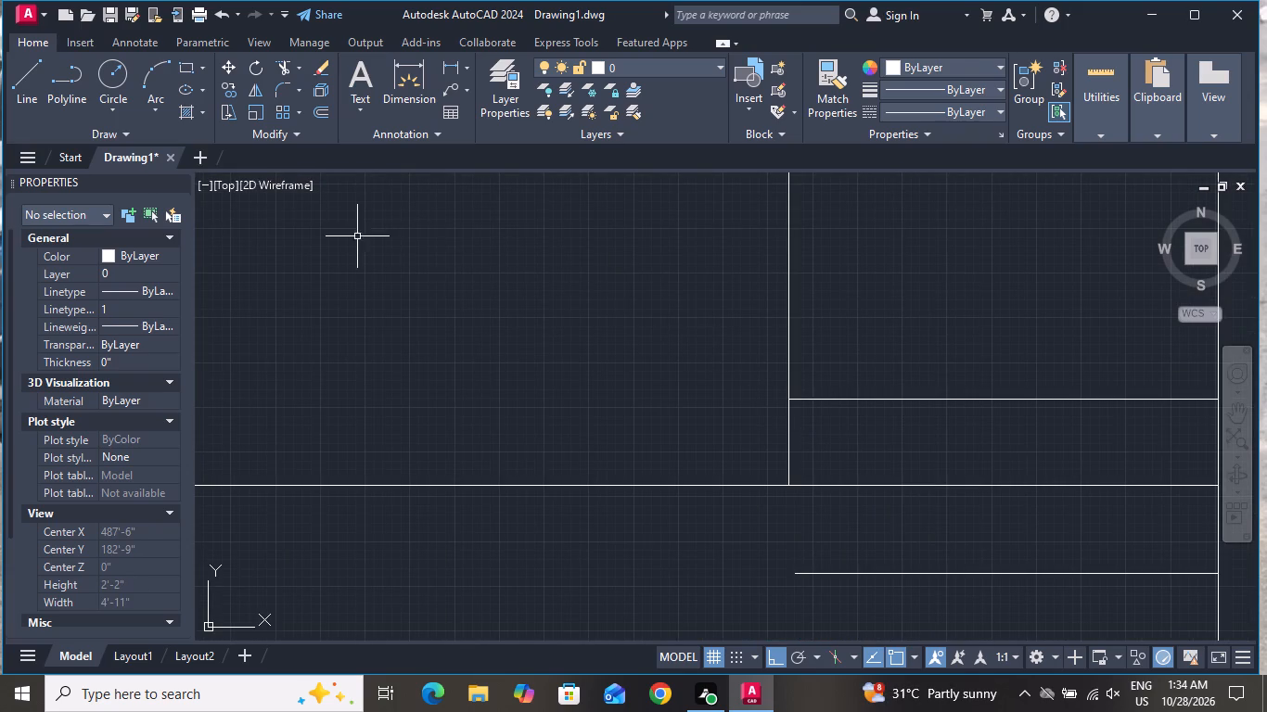
Draw a short vertical line from the strip line's south end down to the level of the lower 2' line.
left_click(29, 91)
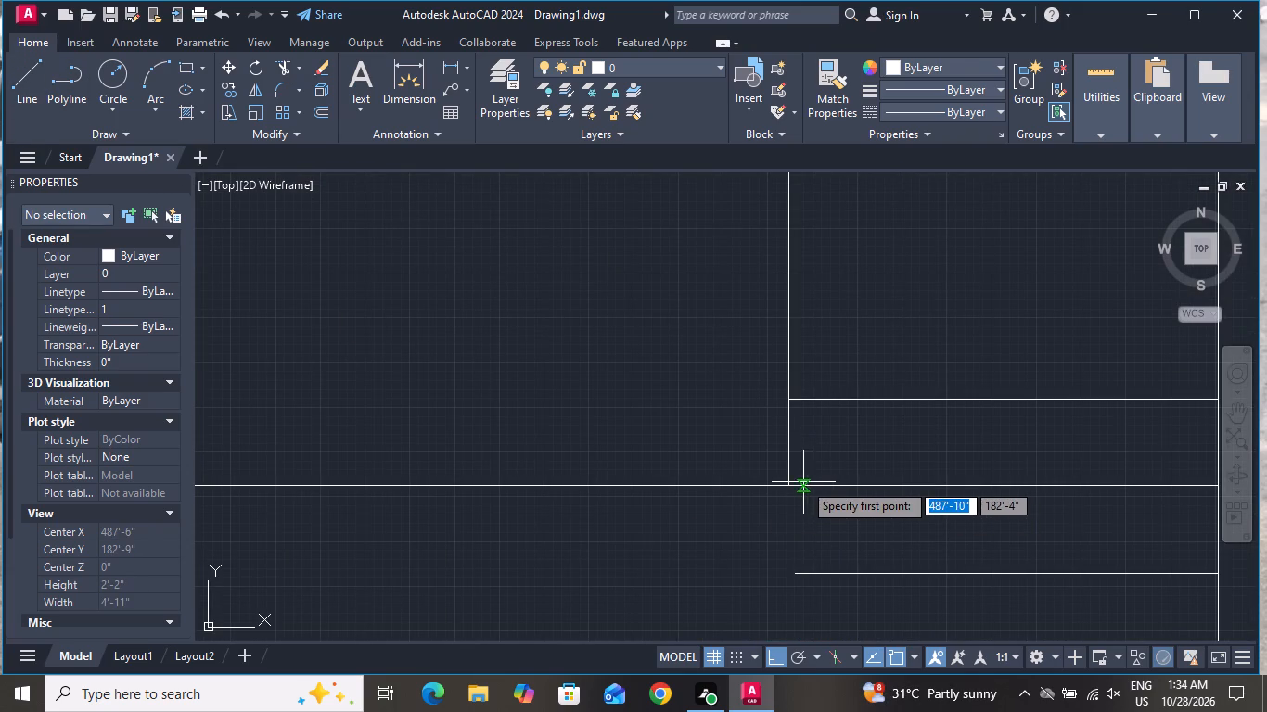
left_click(787, 487)
left_click(792, 578)
right_click(792, 580)
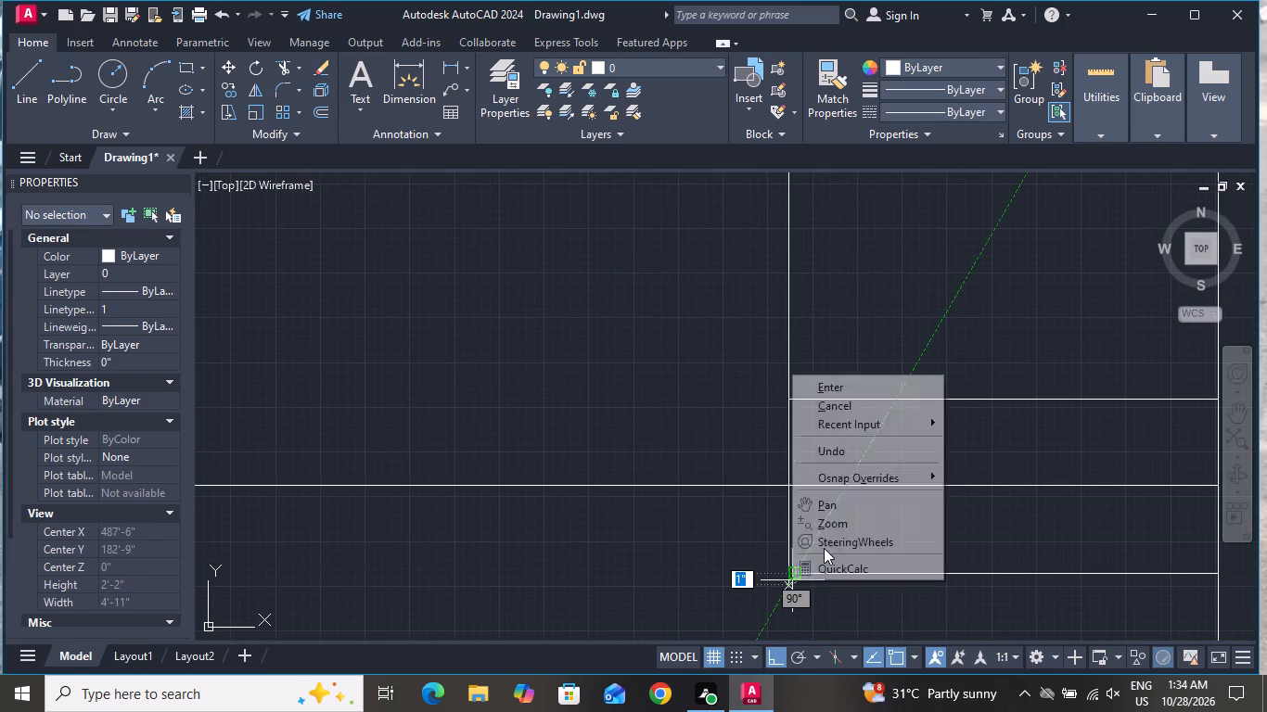
left_click(864, 396)
Extend the lower 2' line west to meet the short vertical line, closing the wall stub's corner.
type("EX")
key("space")
key("space")
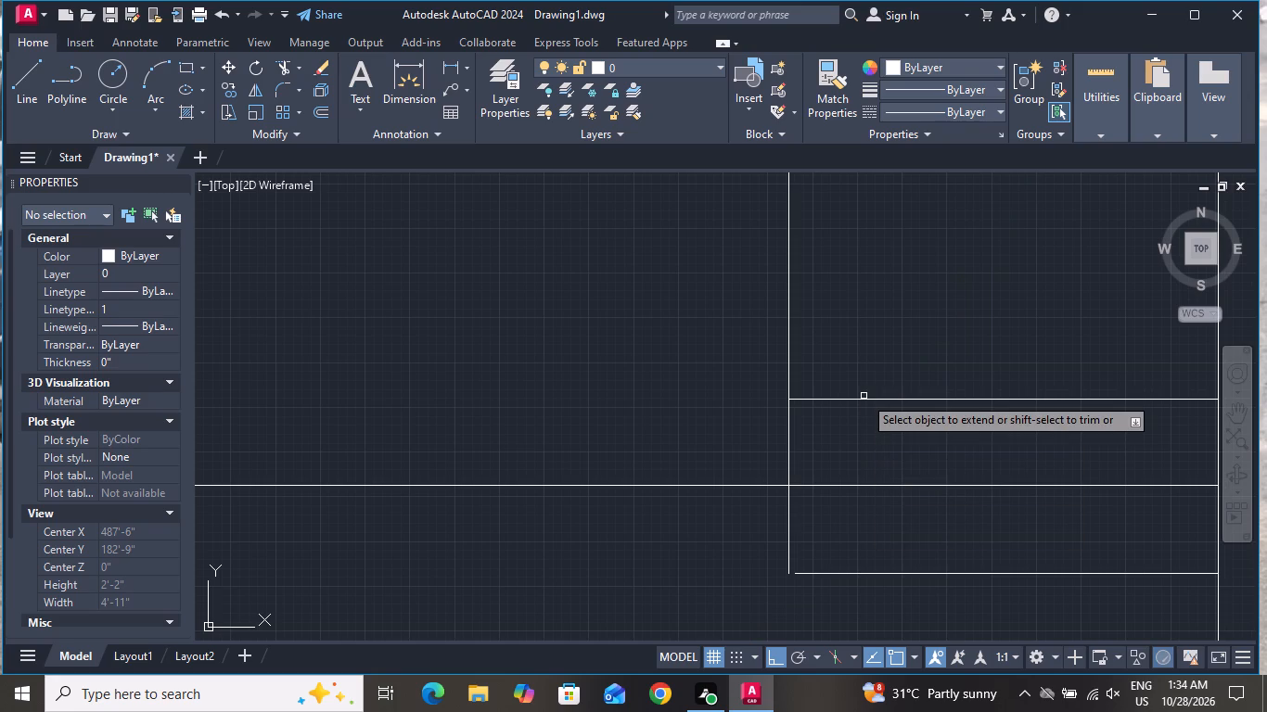
left_click(825, 596)
left_click(819, 553)
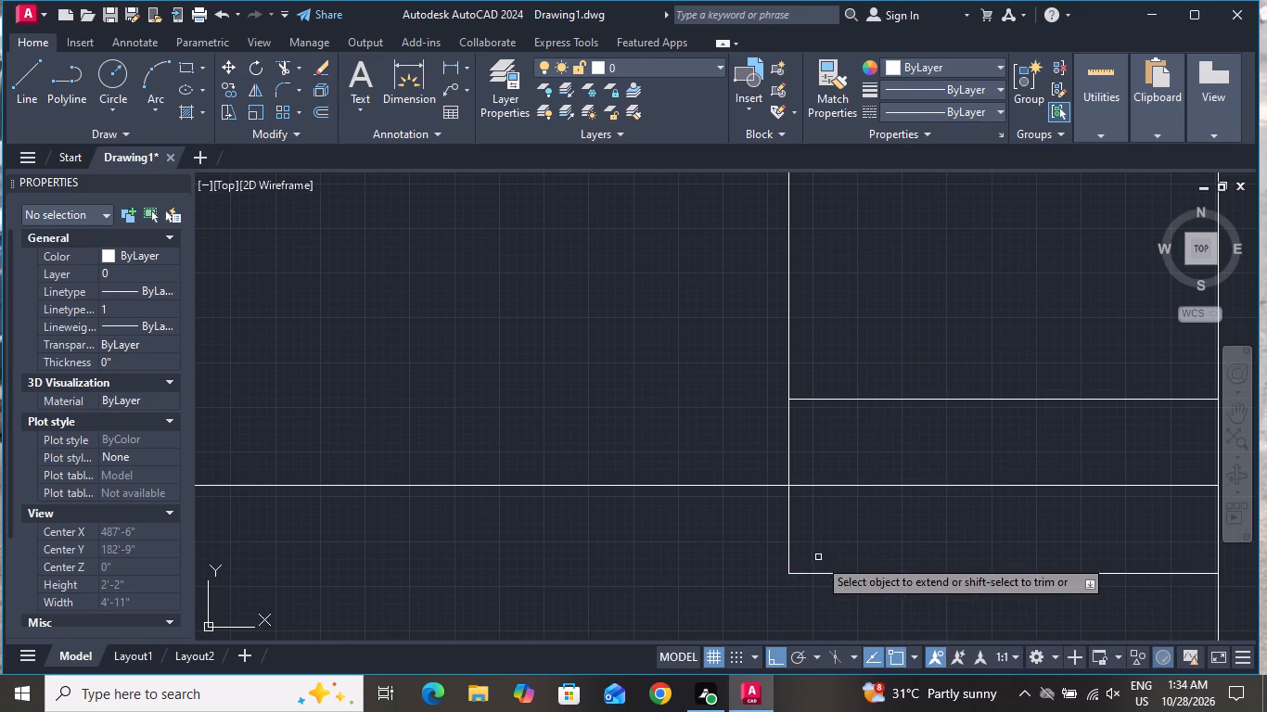
right_click(725, 595)
left_click(768, 397)
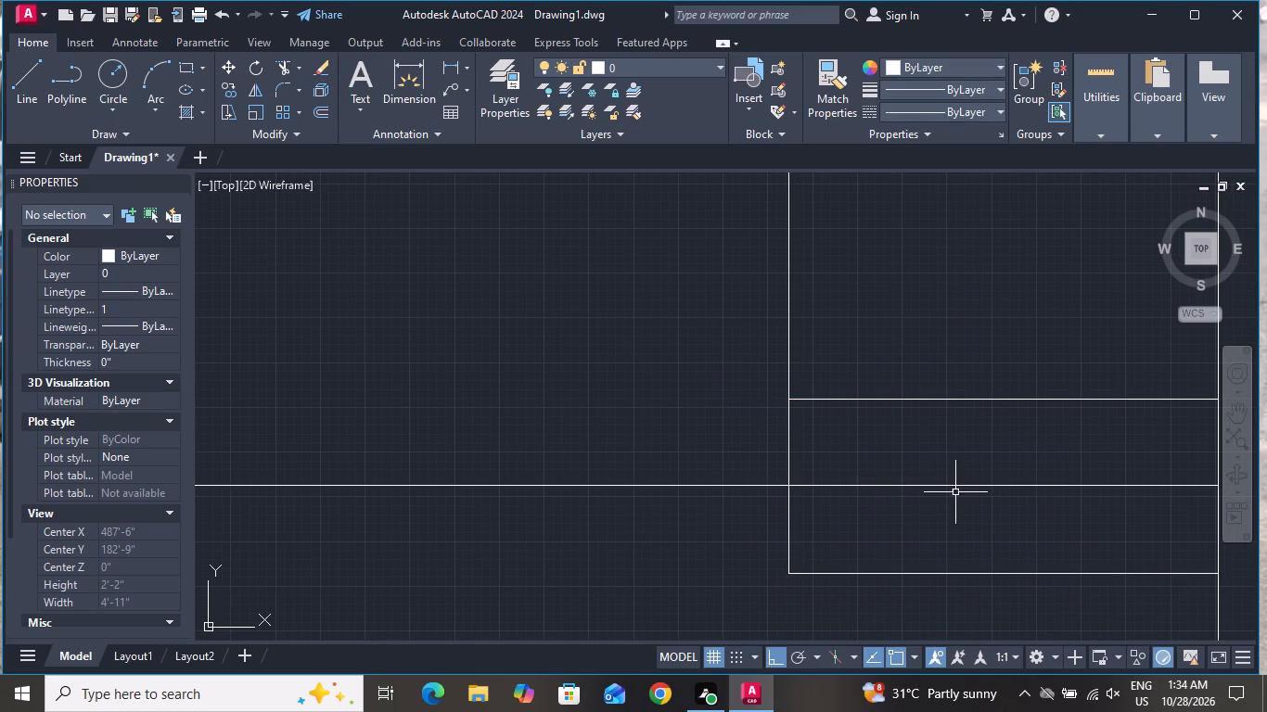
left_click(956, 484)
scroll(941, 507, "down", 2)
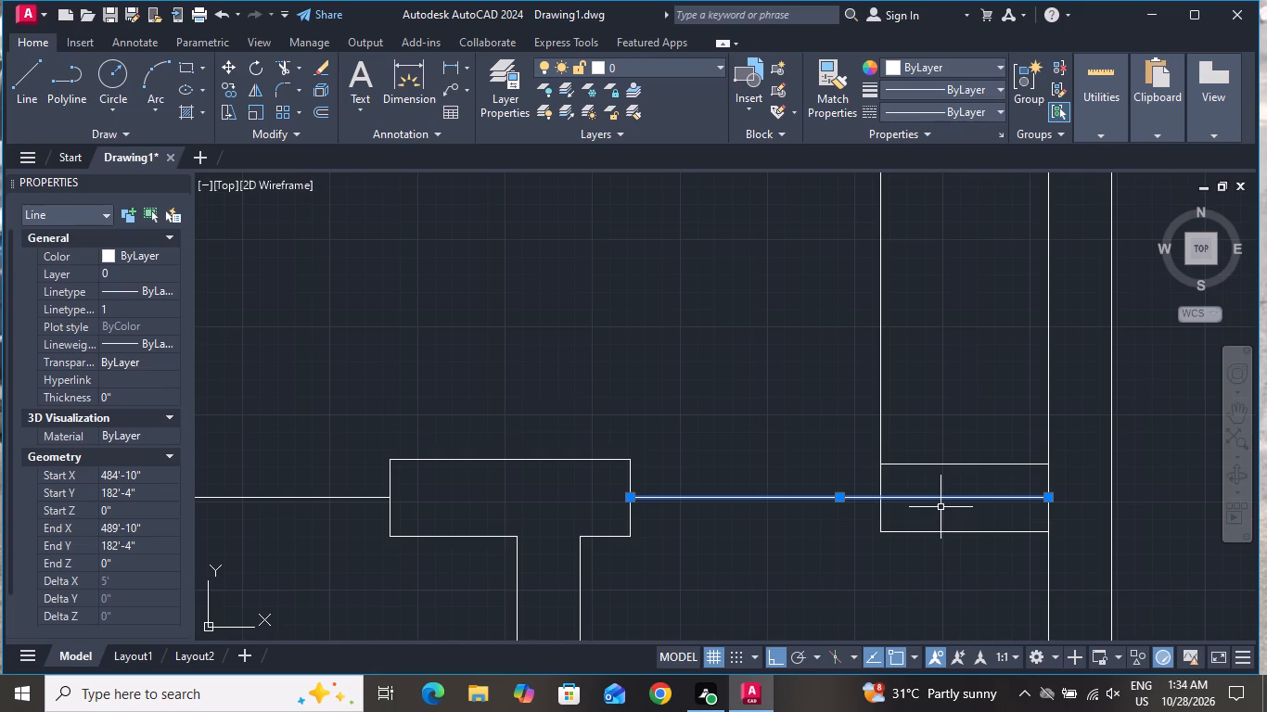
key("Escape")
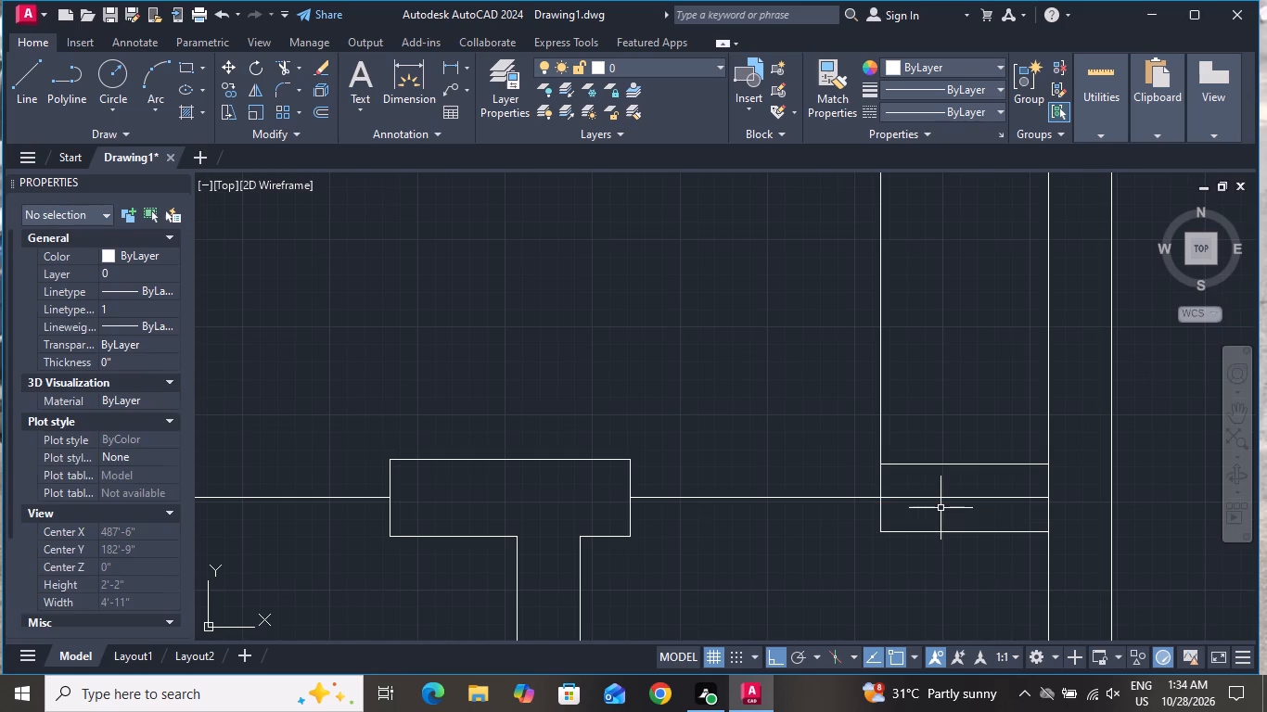
Trim the east opening line where it runs through the new wall stub beside the east wall.
scroll(941, 507, "up", 3)
left_click(285, 64)
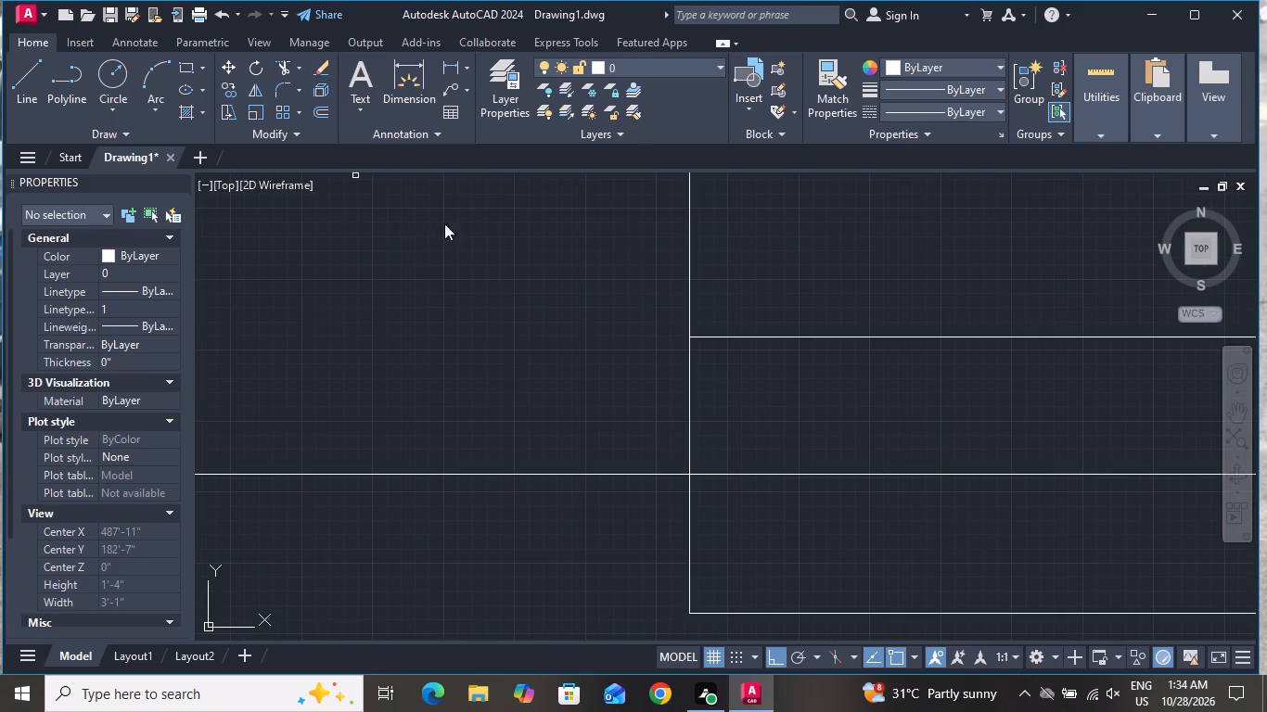
scroll(586, 327, "down", 2)
left_click(831, 381)
left_click(830, 408)
scroll(833, 415, "down", 3)
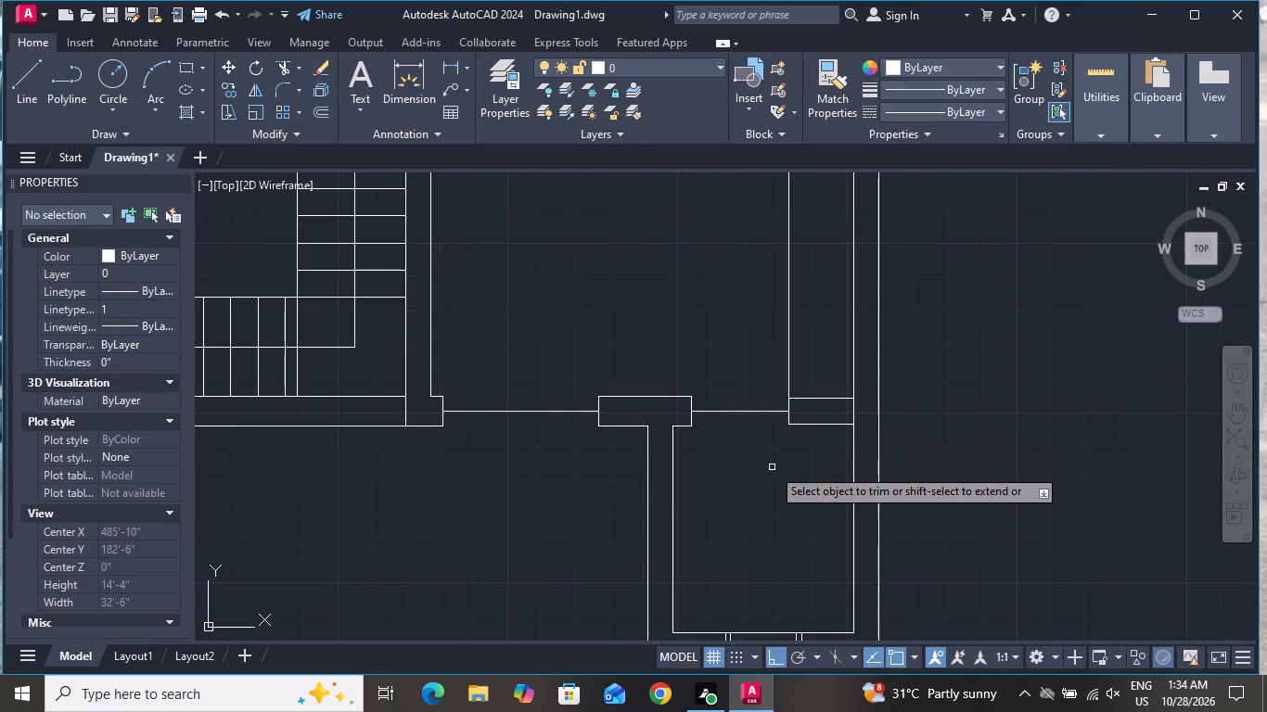
right_click(772, 467)
left_click(849, 242)
Offset the strip's west line 6" to the west, into the middle room.
scroll(851, 343, "down", 2)
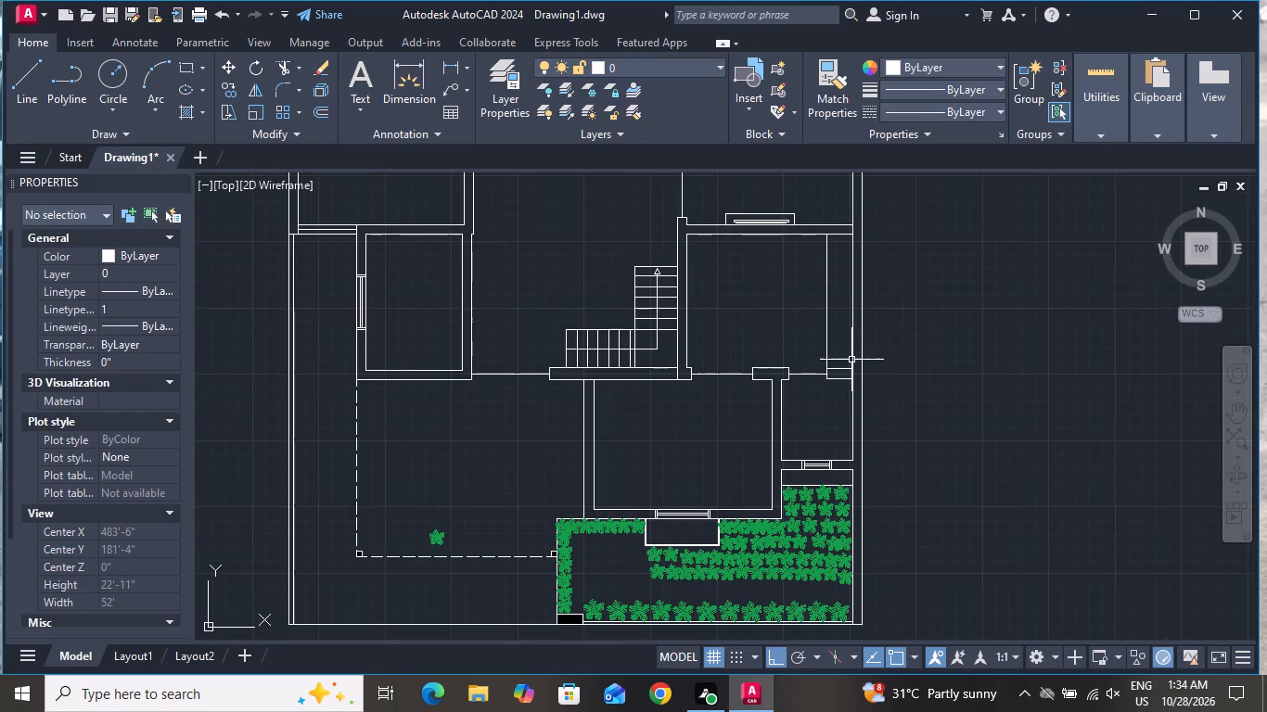
scroll(858, 375, "down", 2)
scroll(879, 352, "up", 2)
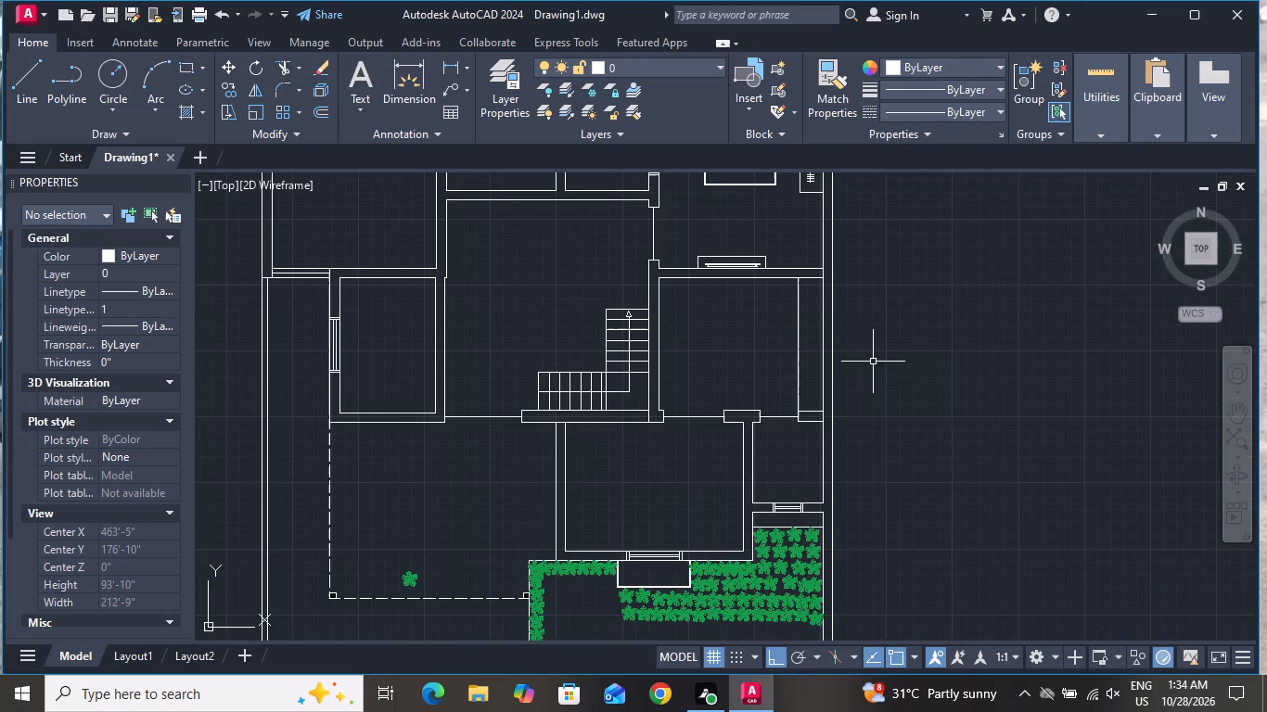
scroll(805, 317, "up", 2)
type("O 6\"")
key("Return")
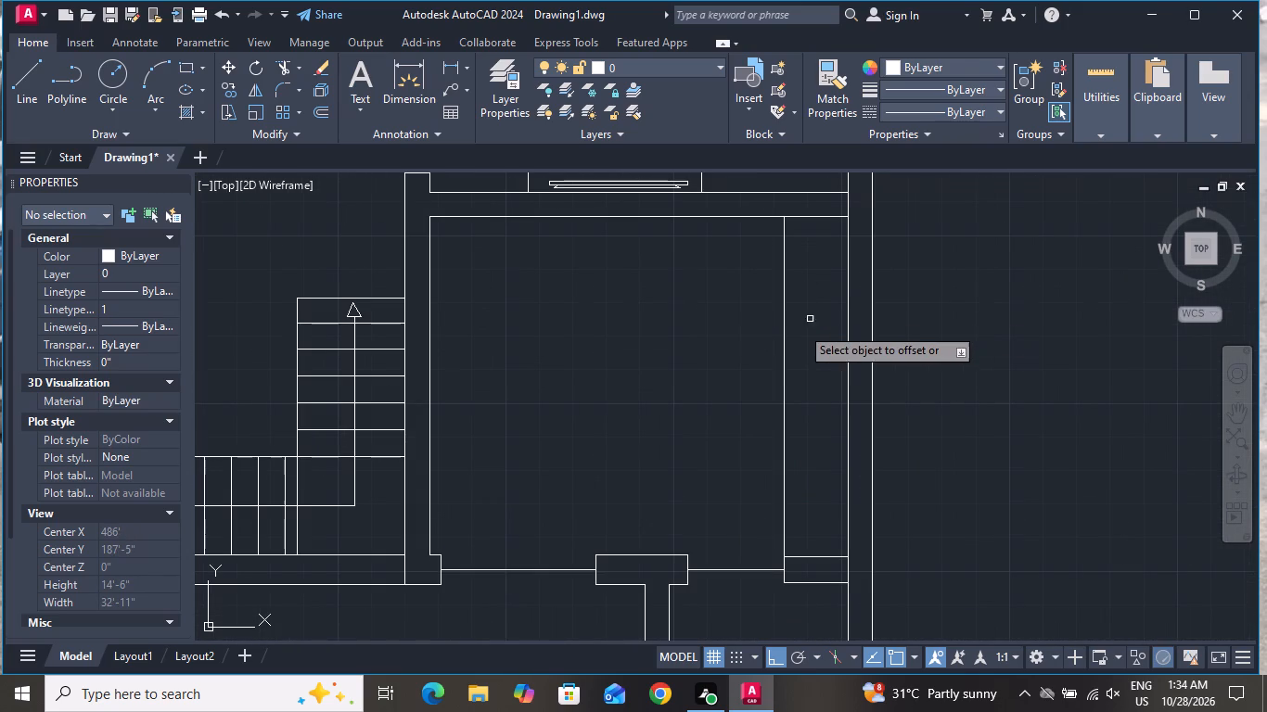
left_click(785, 343)
left_click(729, 376)
right_click(746, 375)
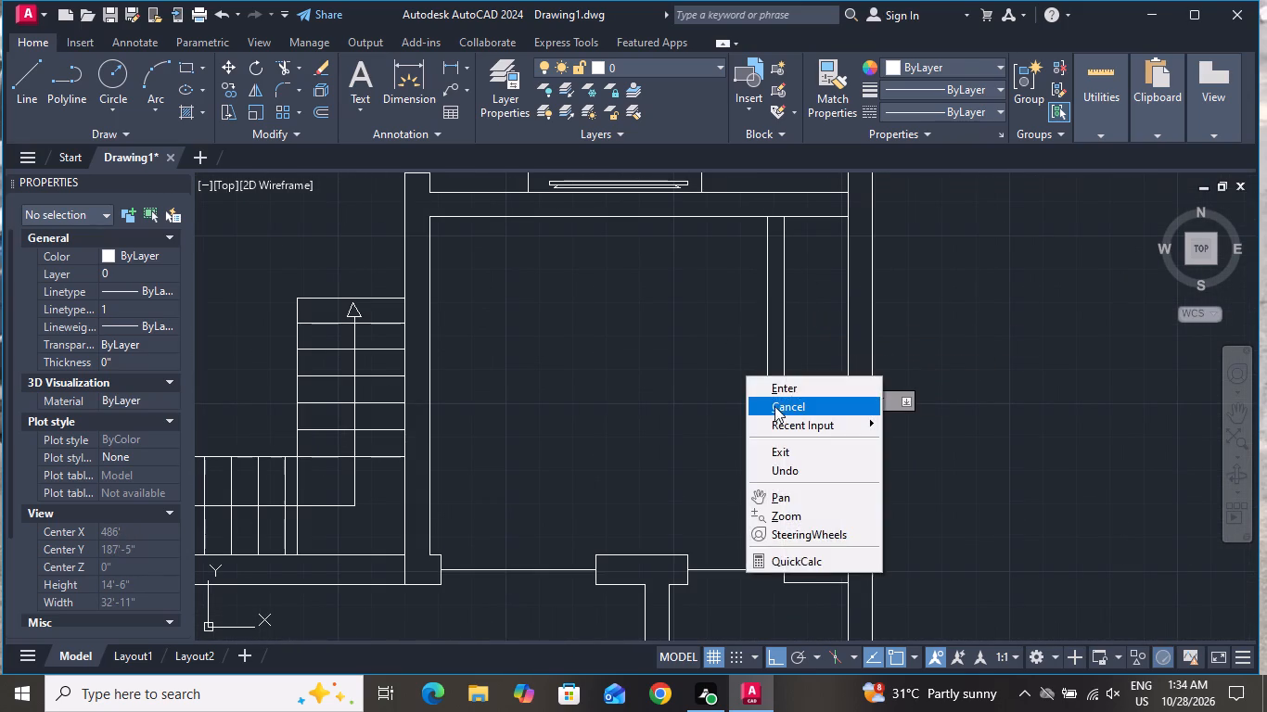
left_click(781, 411)
Draw a 6" horizontal line between the strip's two parallel west lines, toward the north end of the room.
left_click(32, 83)
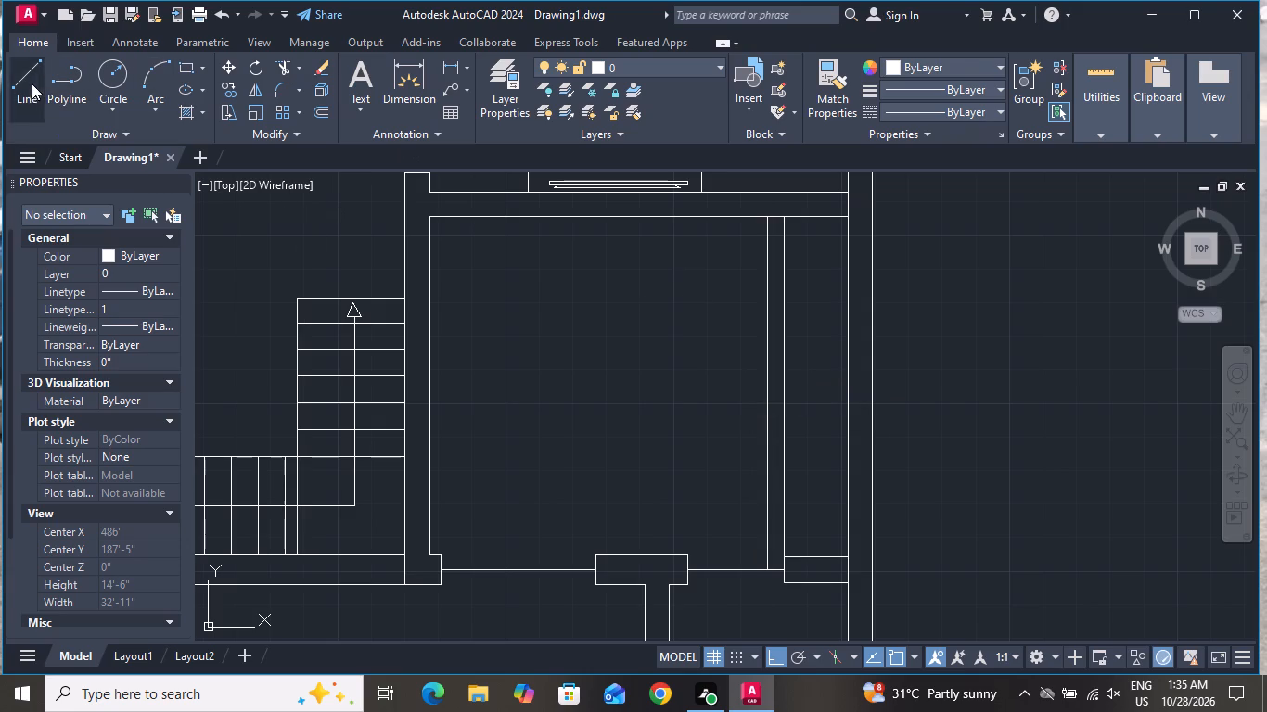
scroll(766, 299, "up", 1)
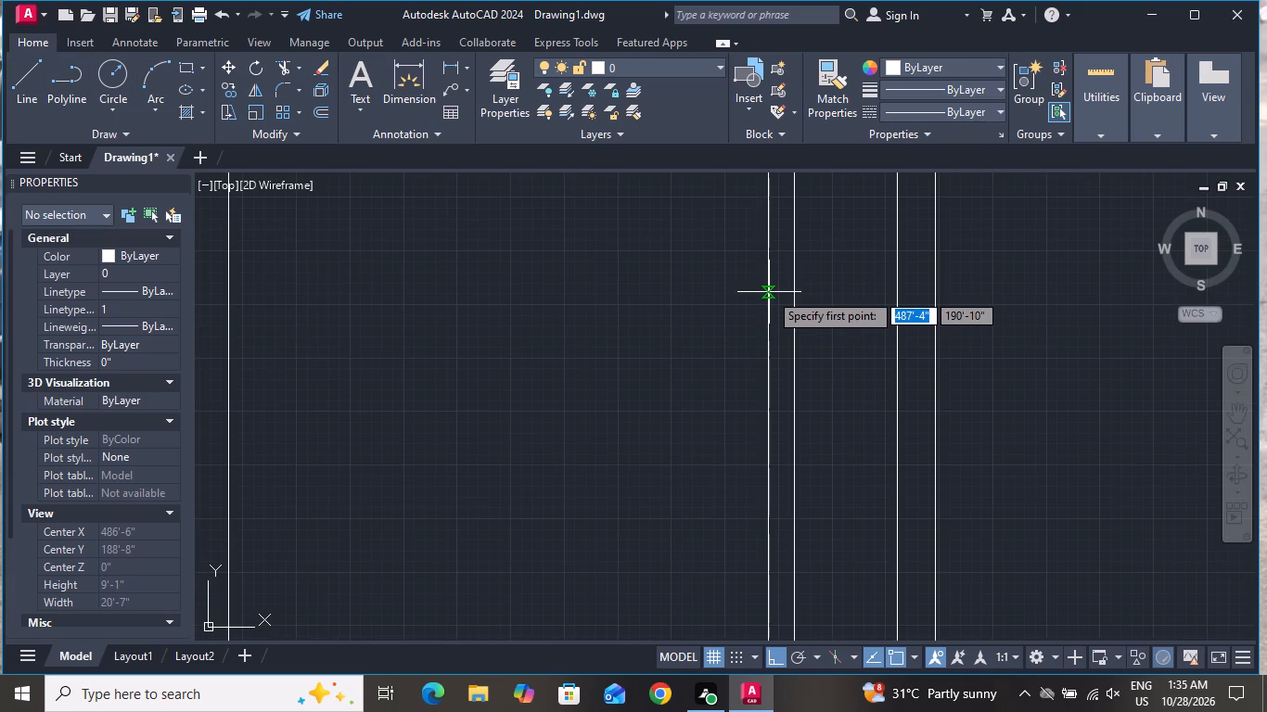
left_click(769, 299)
left_click(794, 296)
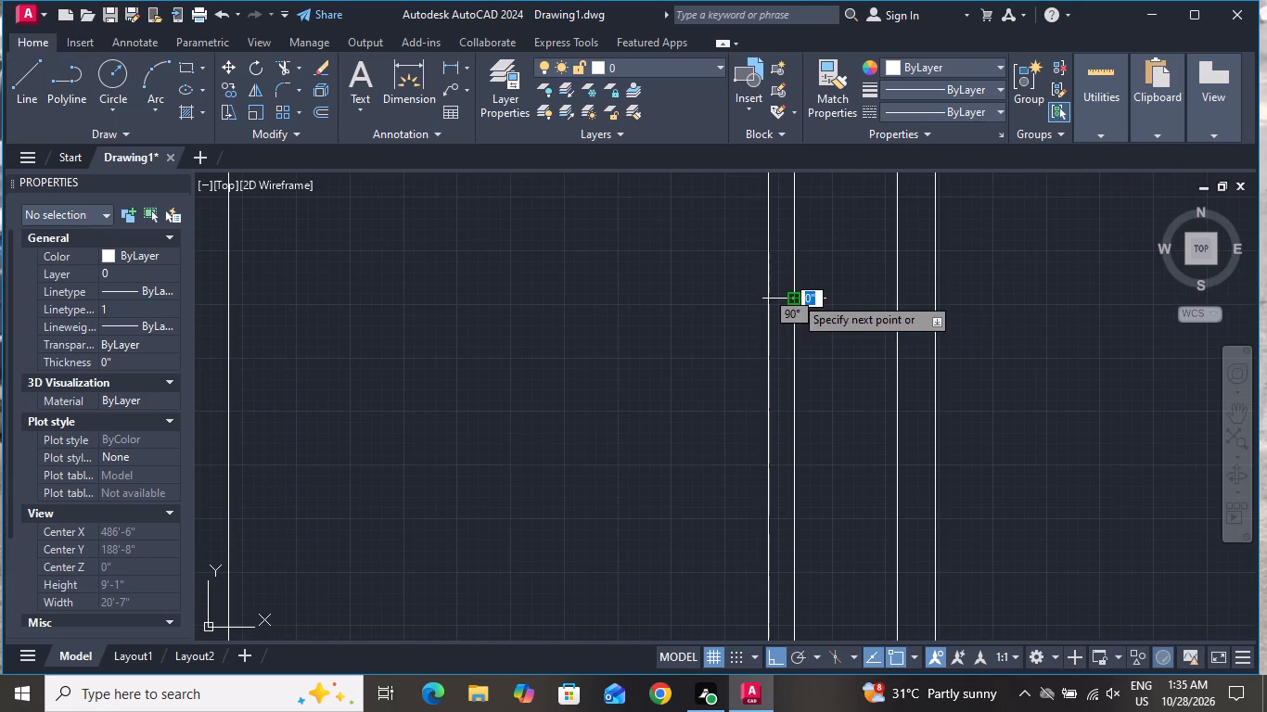
right_click(794, 296)
left_click(811, 352)
Draw a second 6" horizontal line between the two parallel lines, toward the south end of the room.
left_click(24, 74)
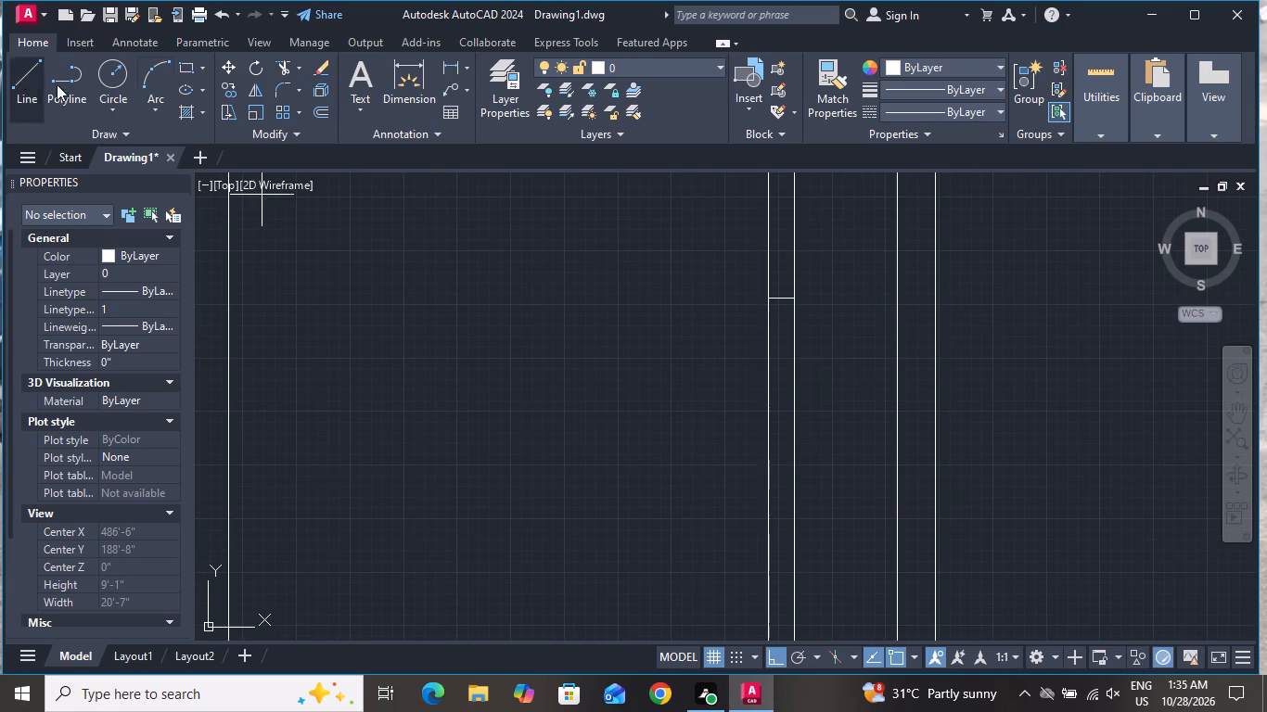
scroll(631, 261, "down", 3)
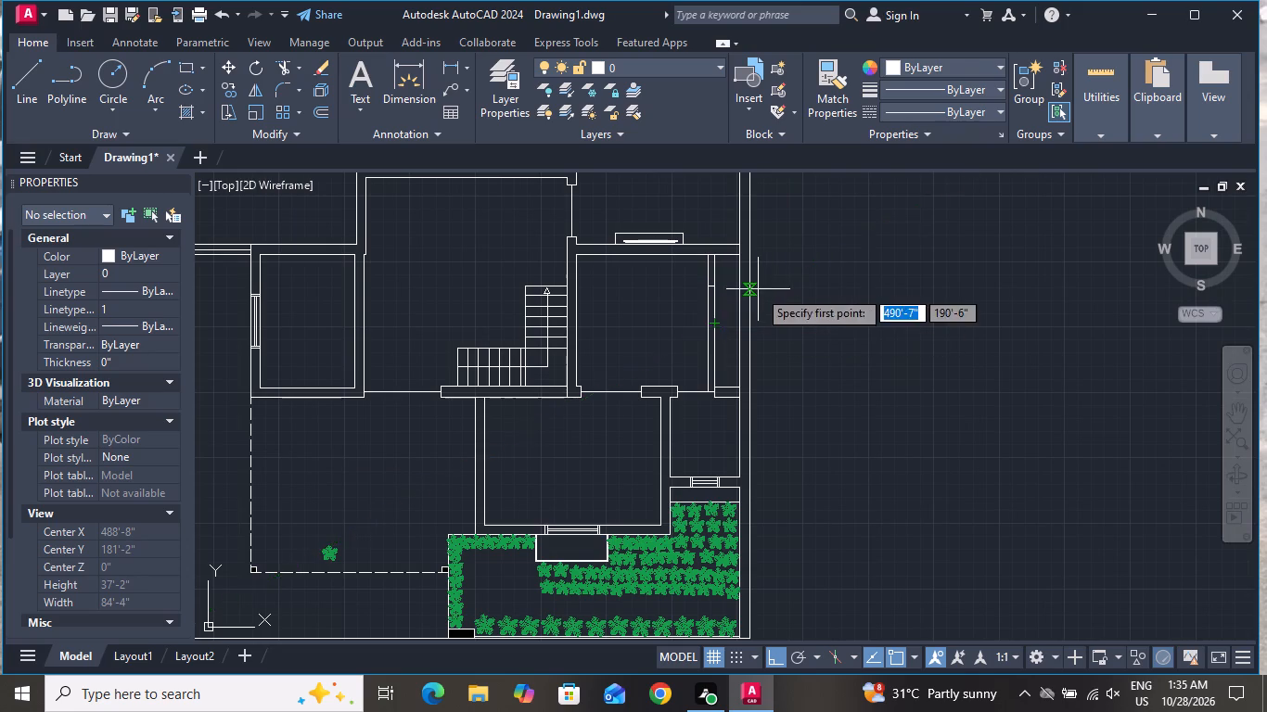
scroll(656, 371, "up", 2)
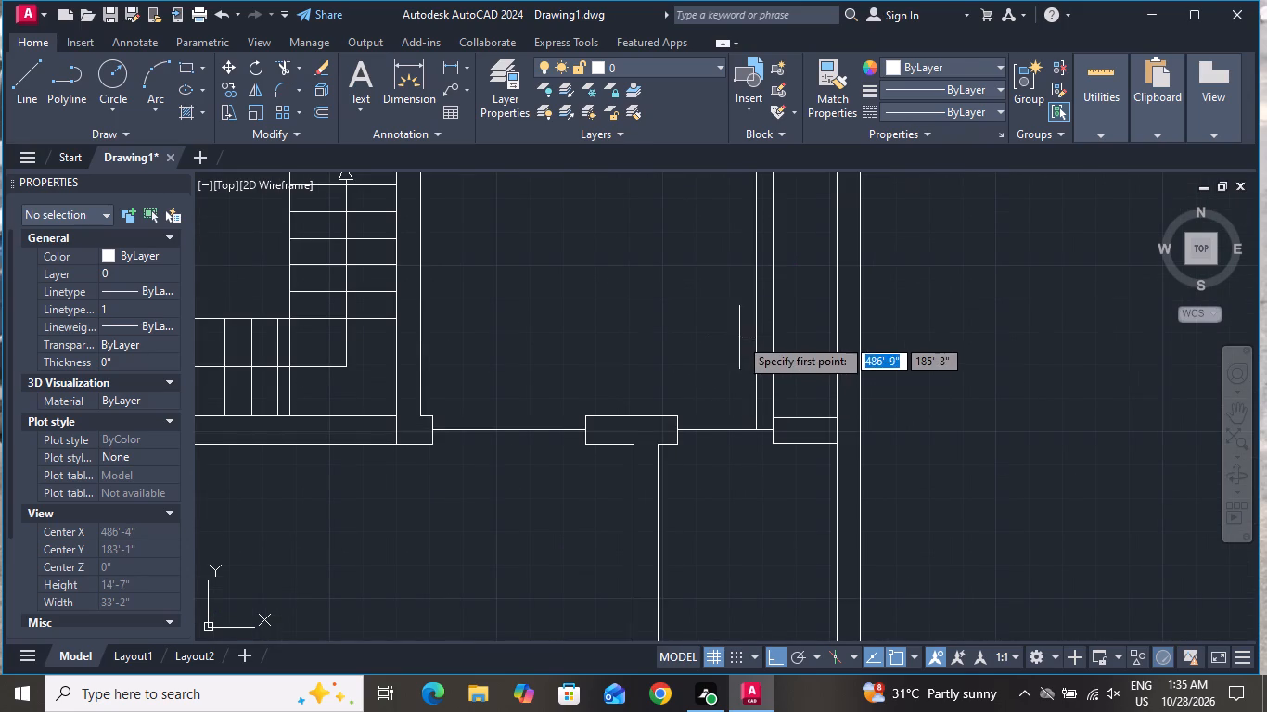
scroll(761, 349, "down", 2)
scroll(761, 349, "up", 2)
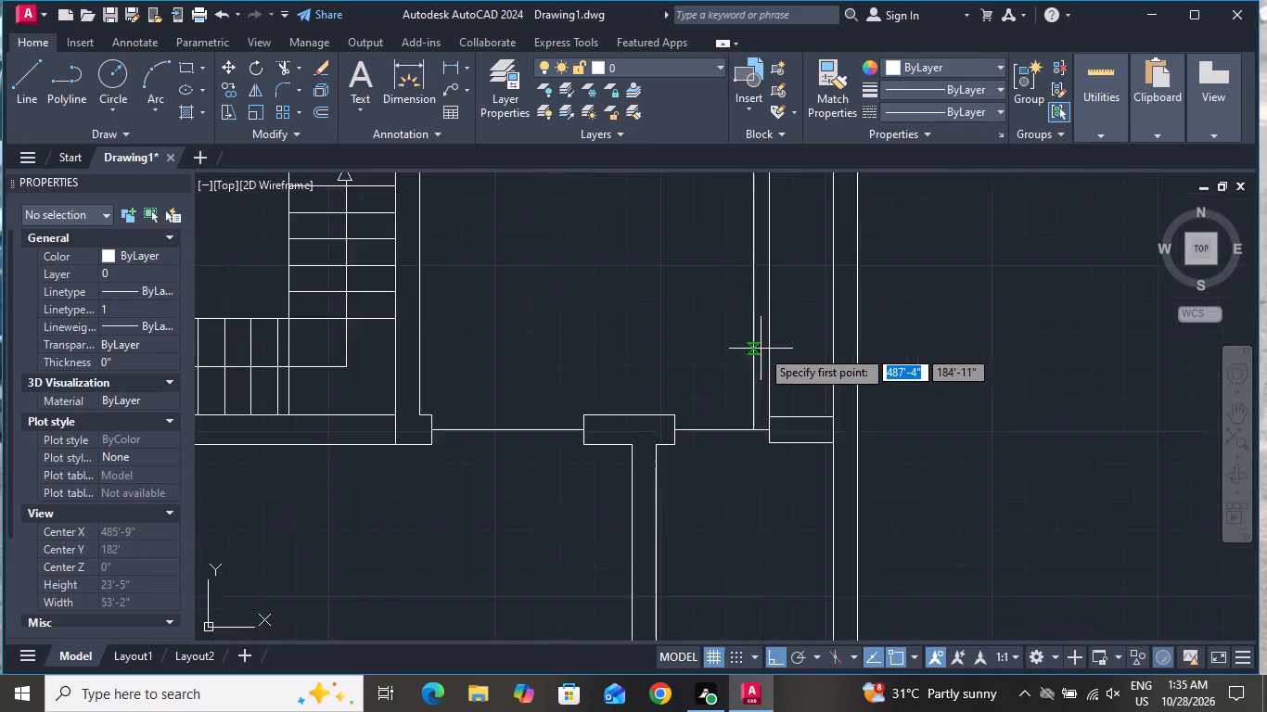
scroll(761, 349, "up", 1)
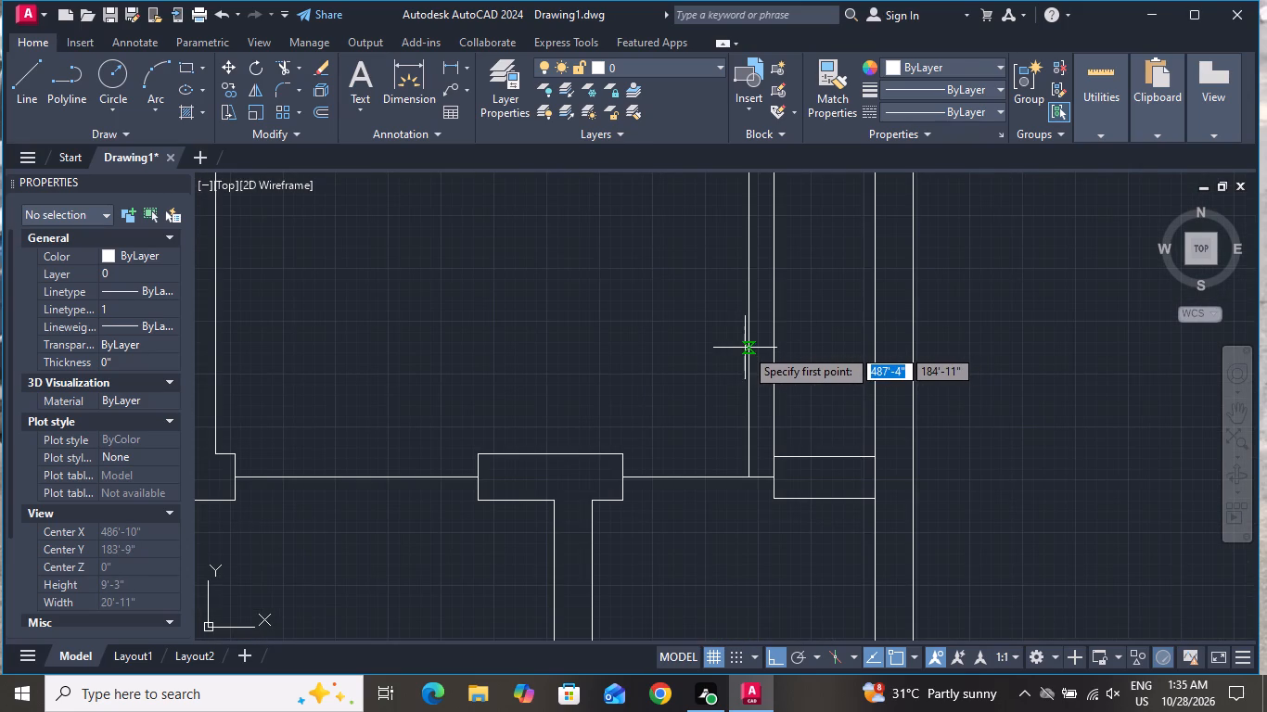
left_click(749, 352)
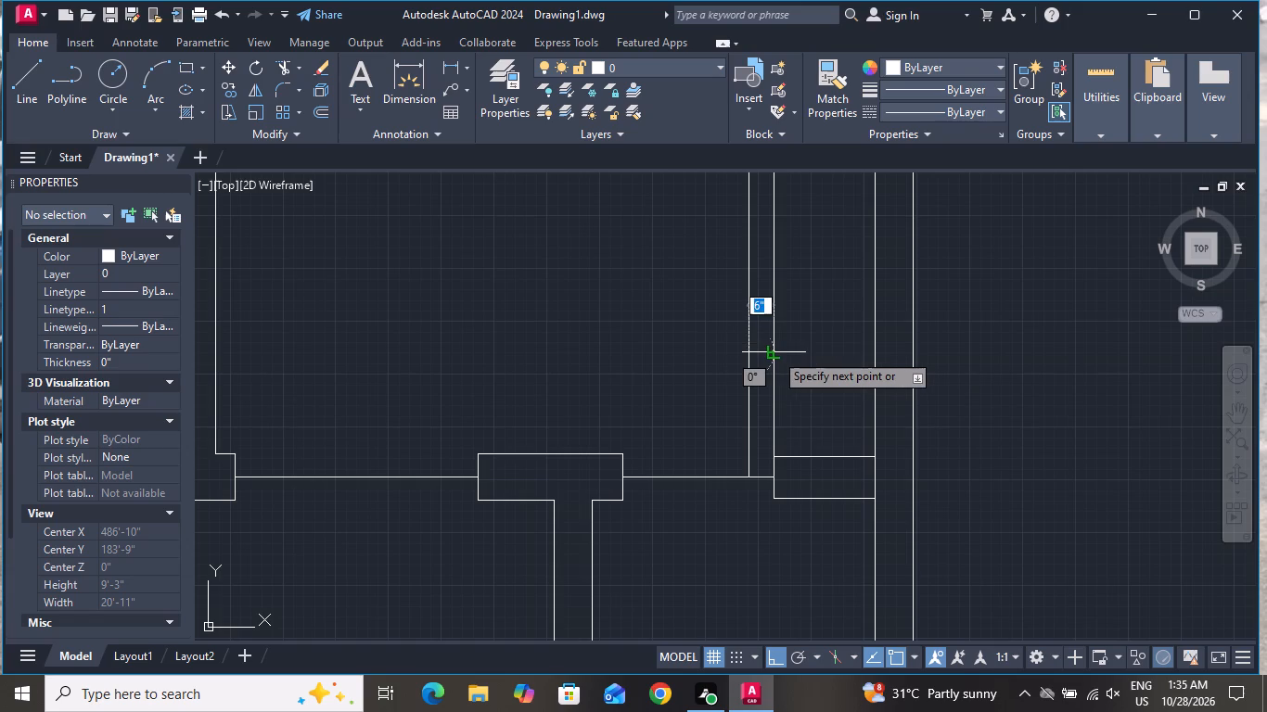
left_click(774, 352)
right_click(774, 352)
left_click(808, 386)
scroll(813, 423, "down", 2)
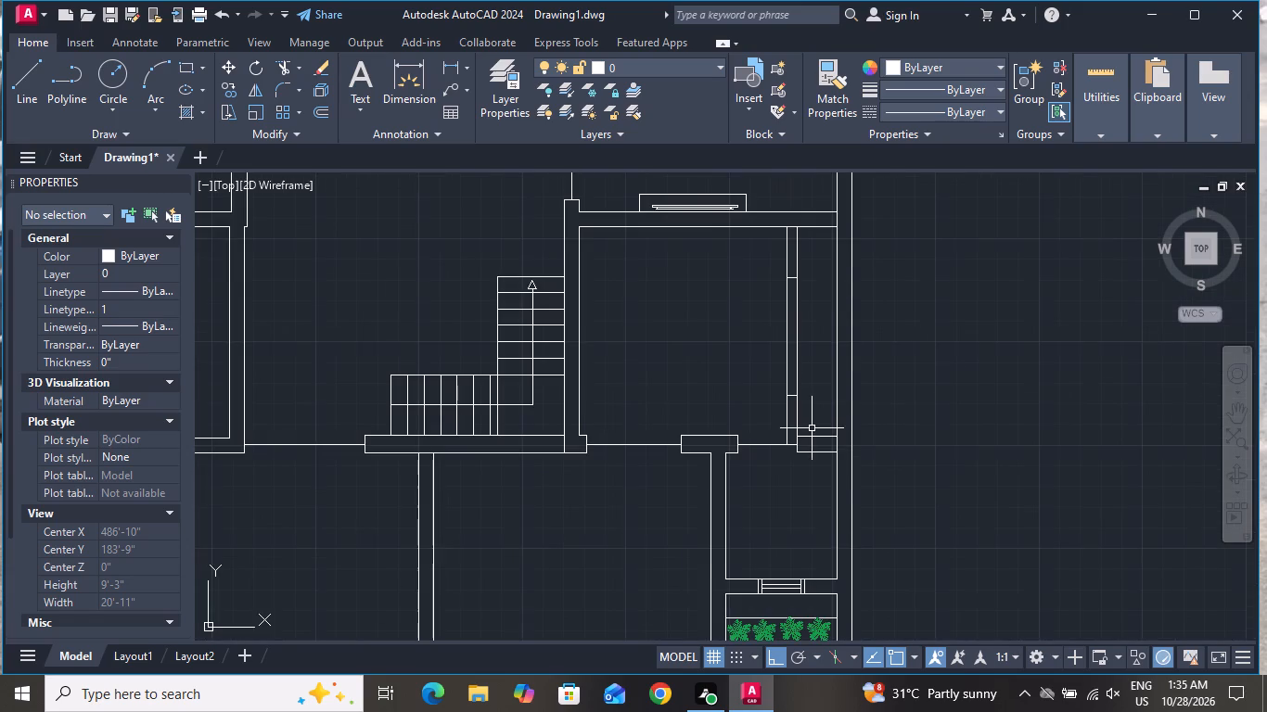
Hatch the 2' strip along the middle room's east wall with the STARS pattern.
scroll(812, 429, "down", 1)
scroll(829, 353, "up", 1)
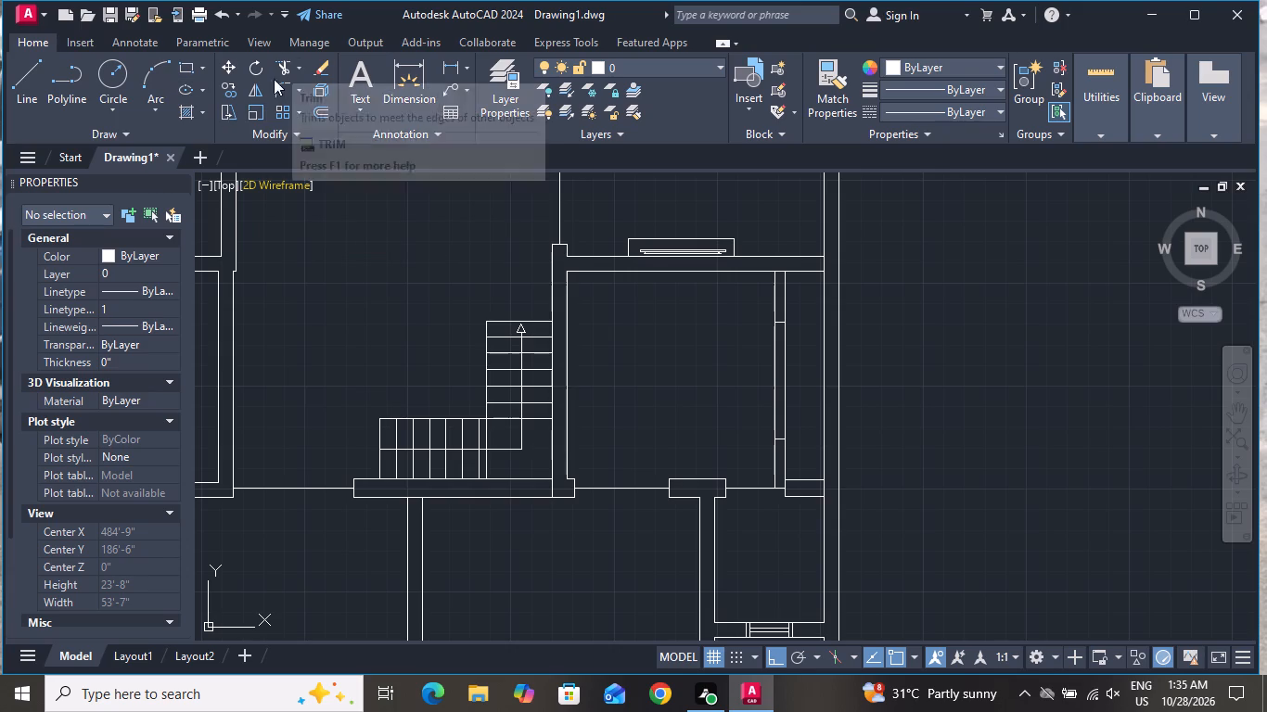
left_click(179, 109)
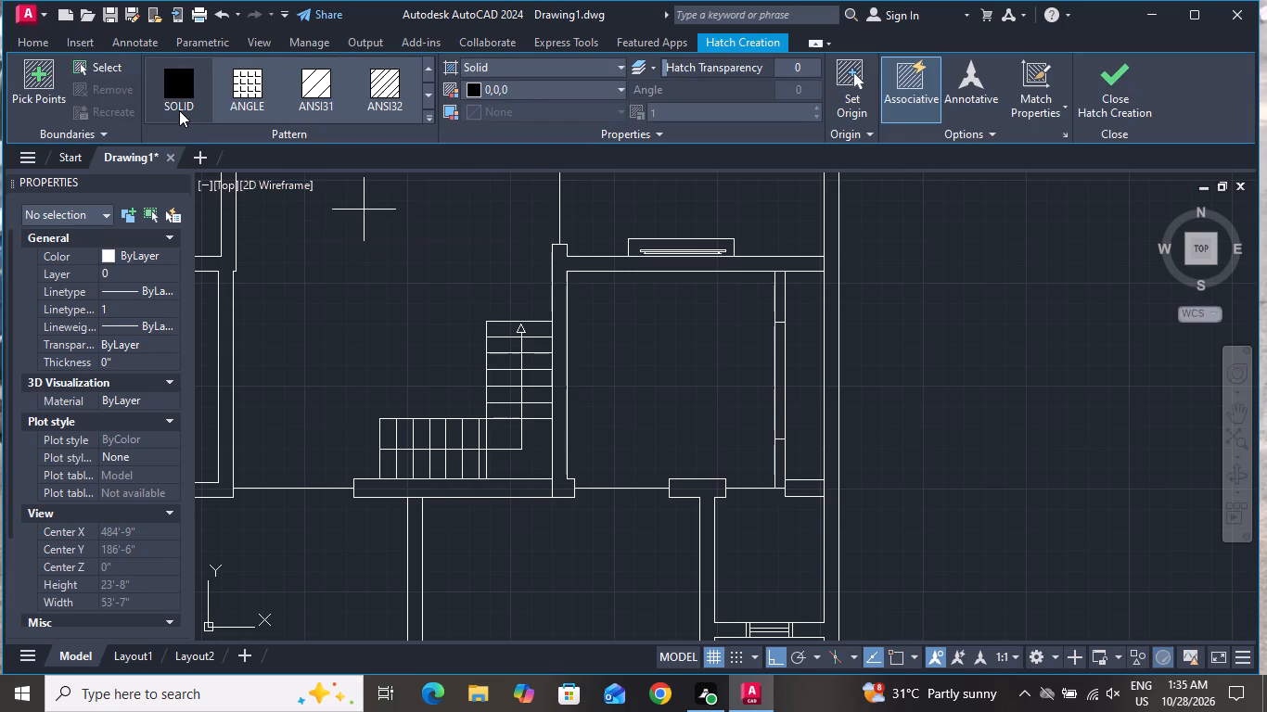
scroll(283, 87, "down", 4)
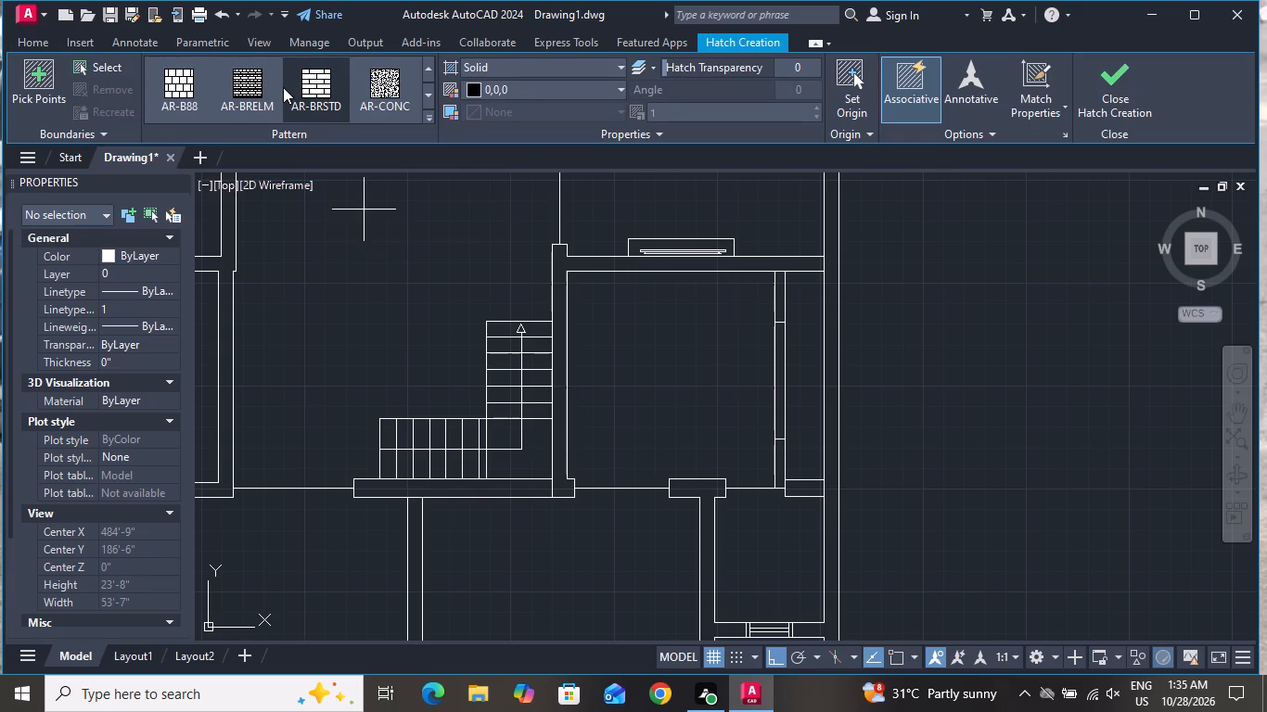
scroll(283, 87, "down", 3)
scroll(288, 82, "up", 1)
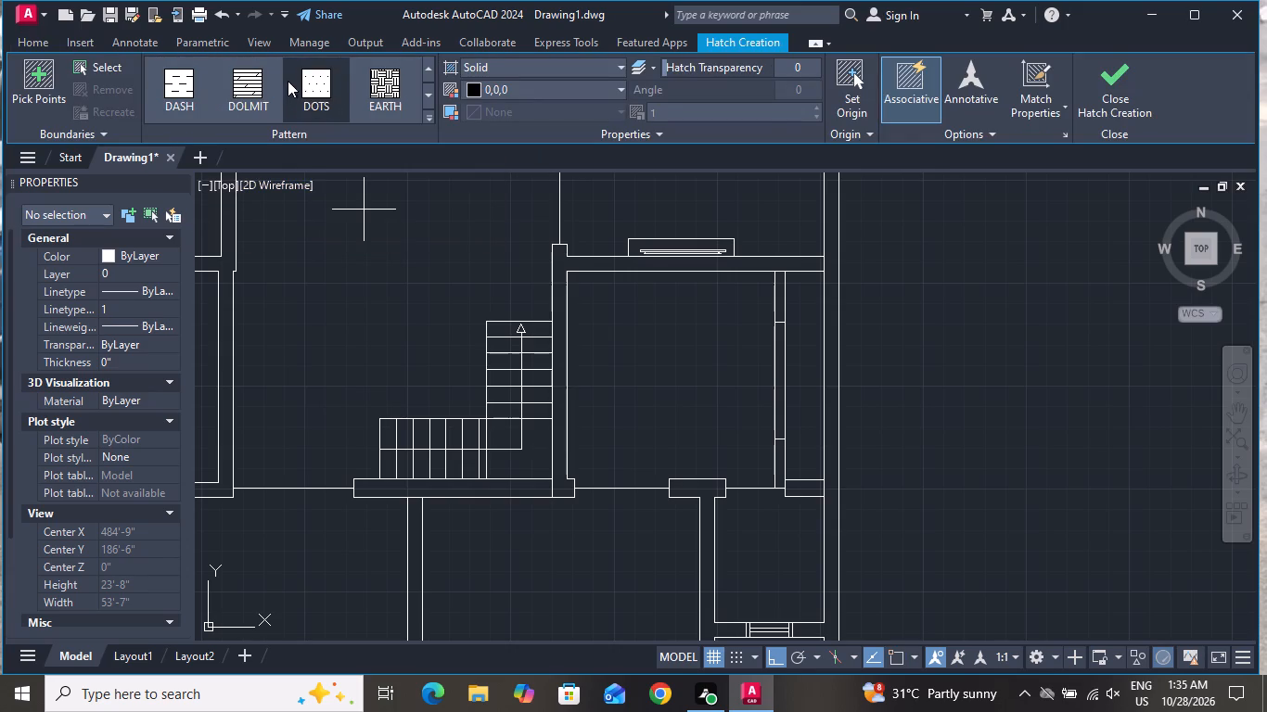
scroll(288, 81, "up", 1)
scroll(292, 70, "down", 6)
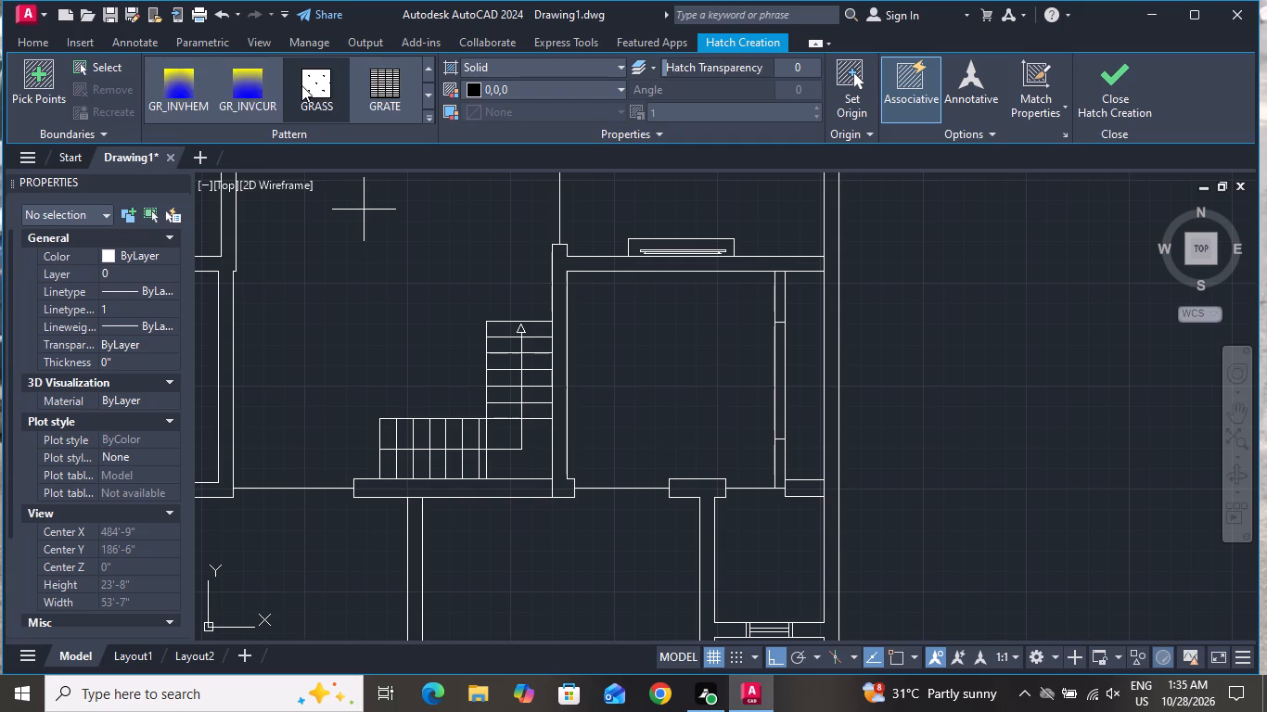
scroll(301, 85, "down", 5)
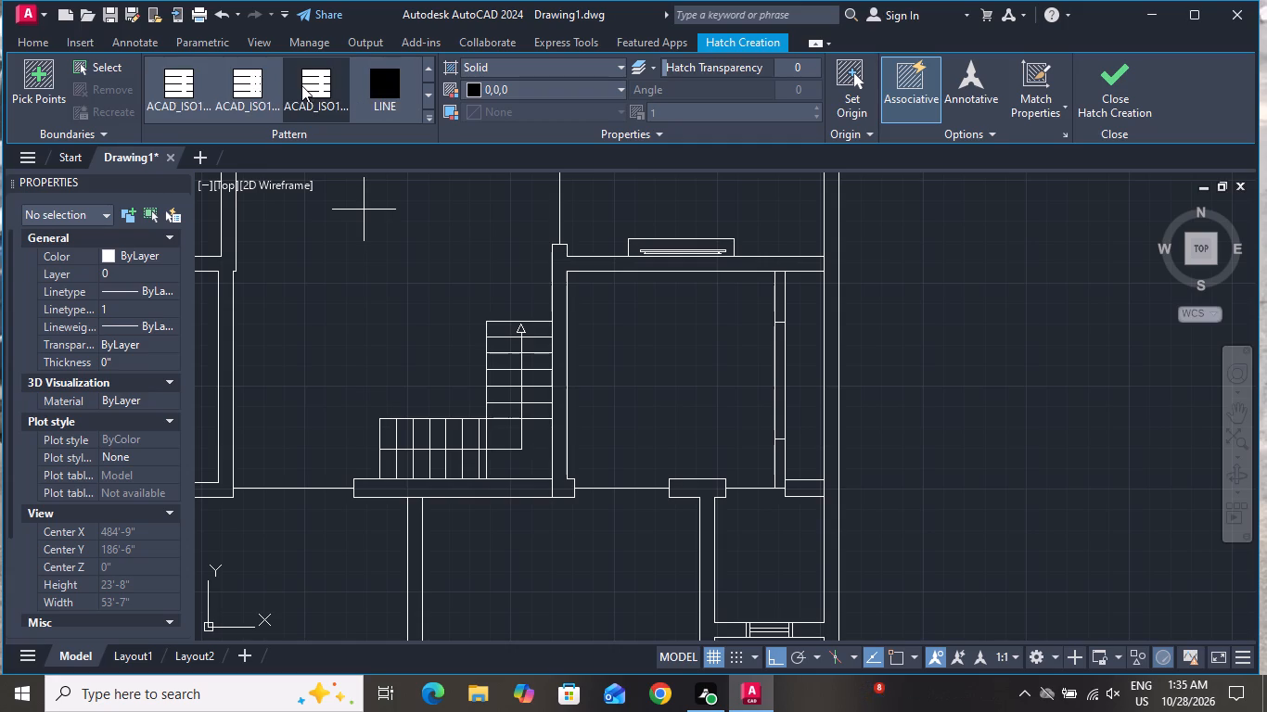
scroll(301, 85, "down", 3)
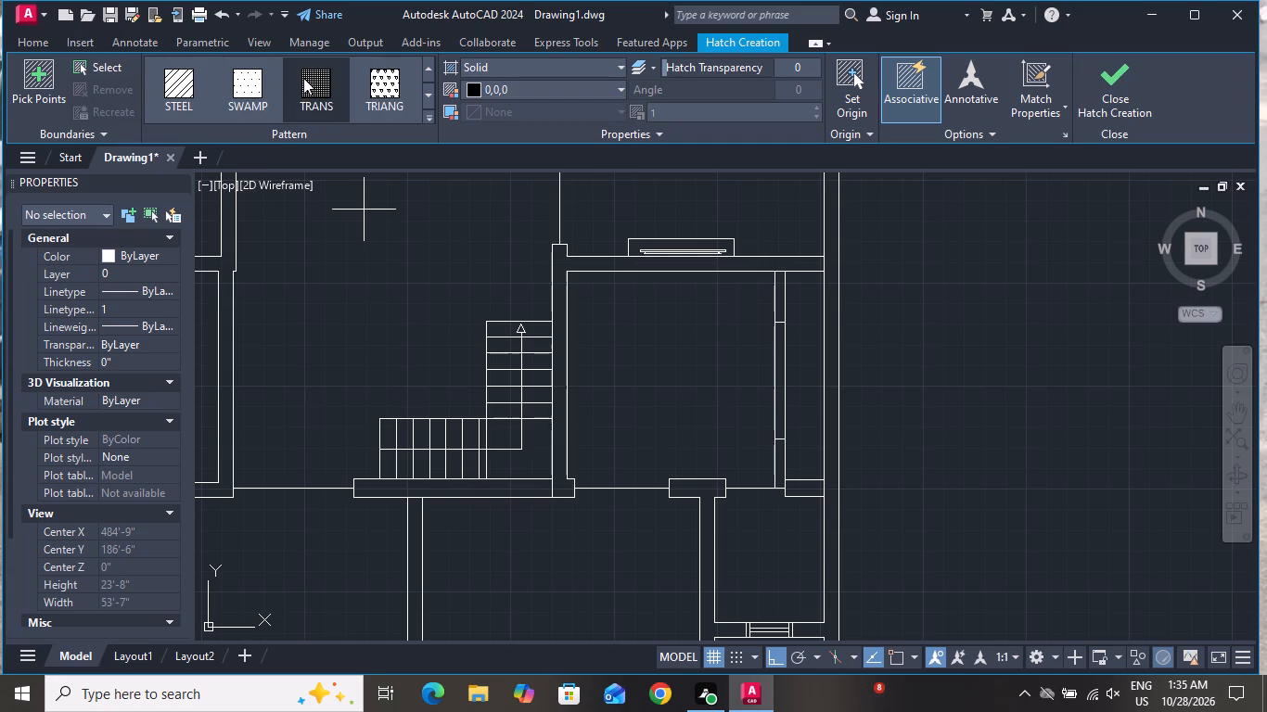
scroll(303, 78, "up", 1)
left_click(383, 88)
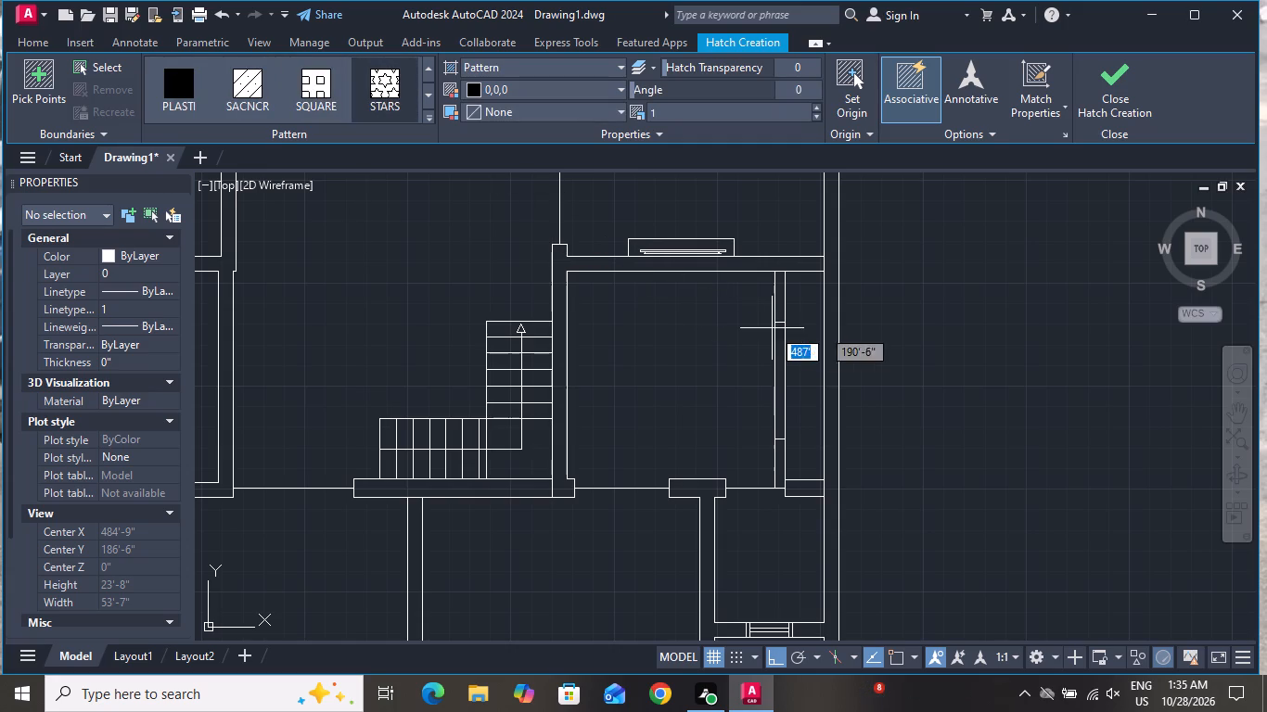
left_click(813, 359)
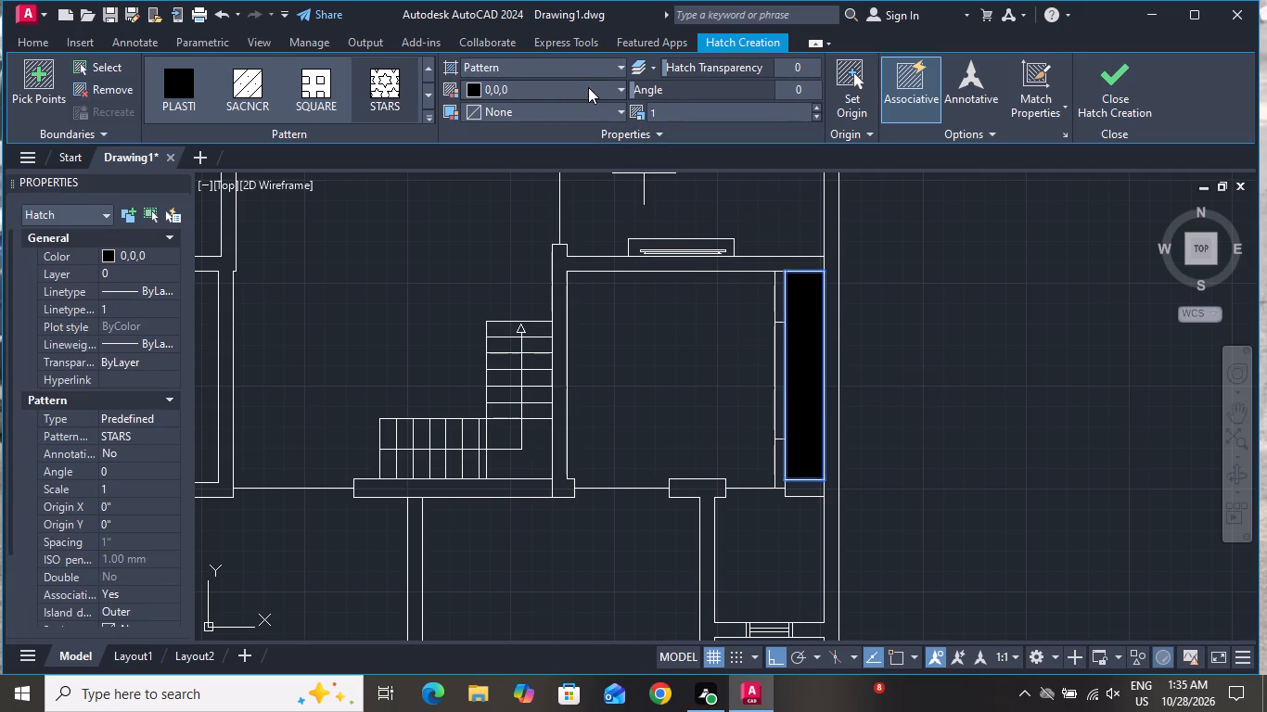
Set the colour of the strip's star hatch to ByLayer.
left_click(588, 87)
left_click(475, 116)
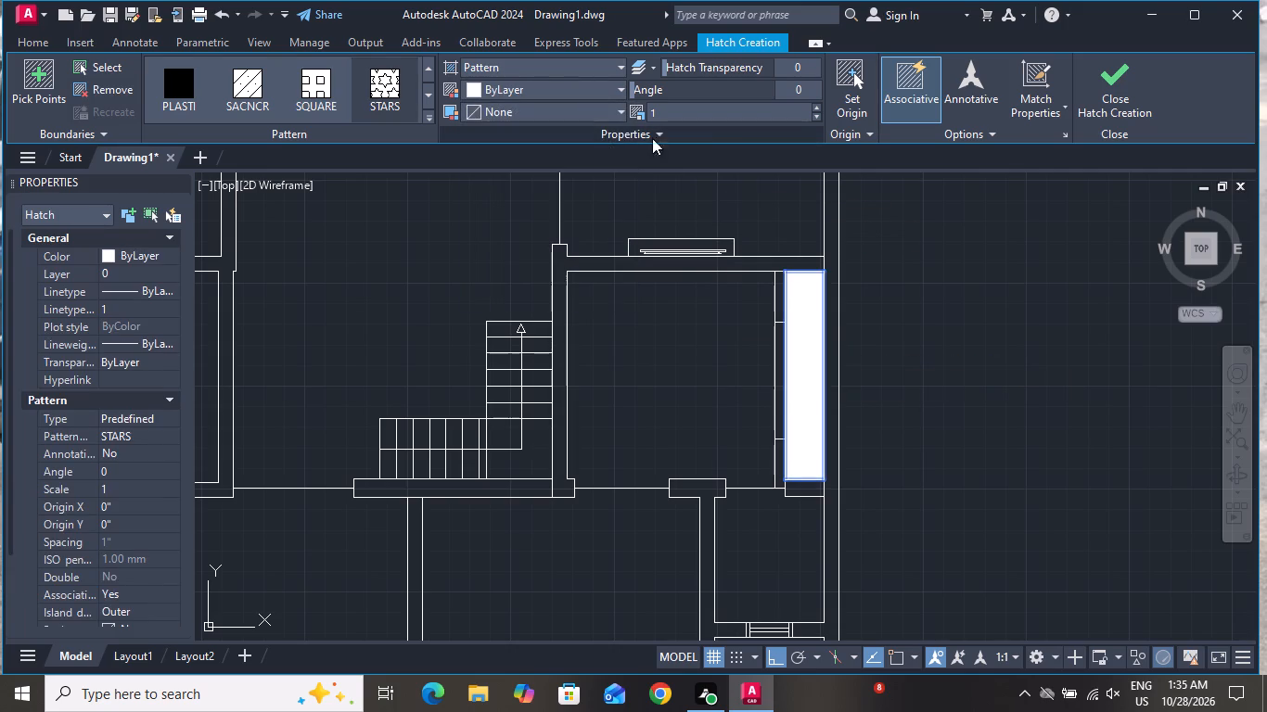
Set the scale of the strip's star hatch to 27 and finish the hatch.
left_click(815, 112)
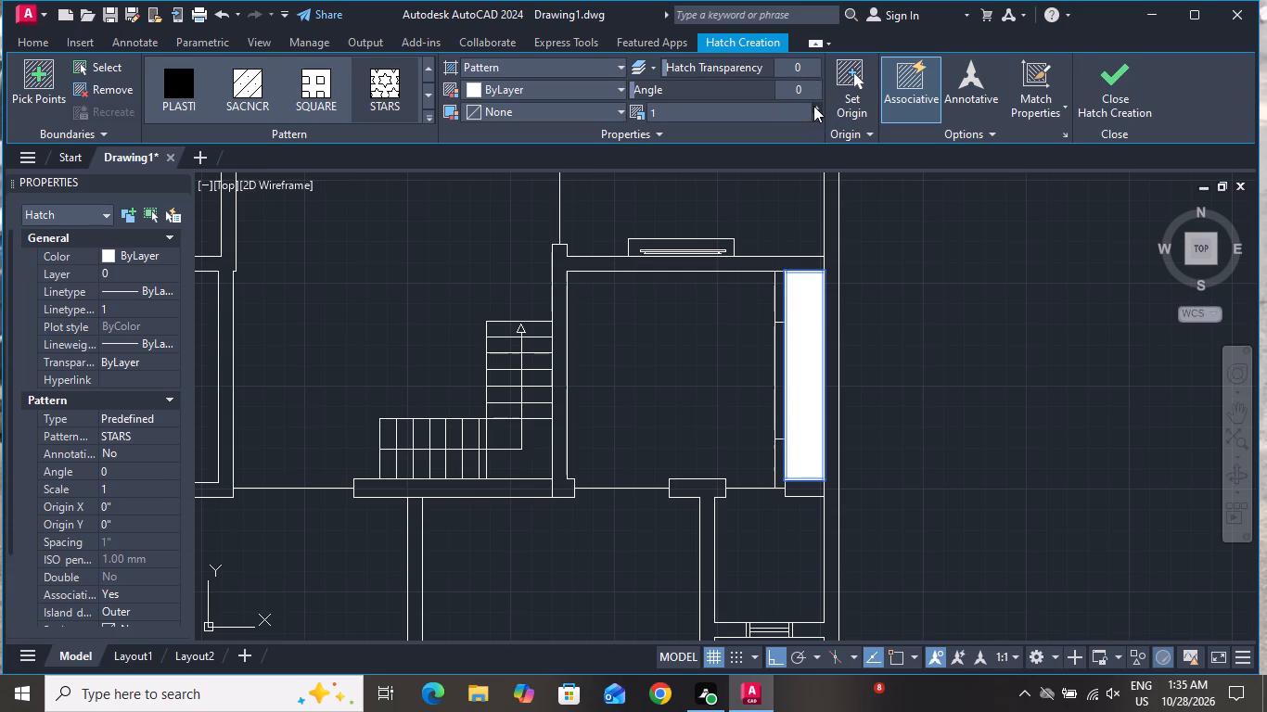
left_click(813, 106)
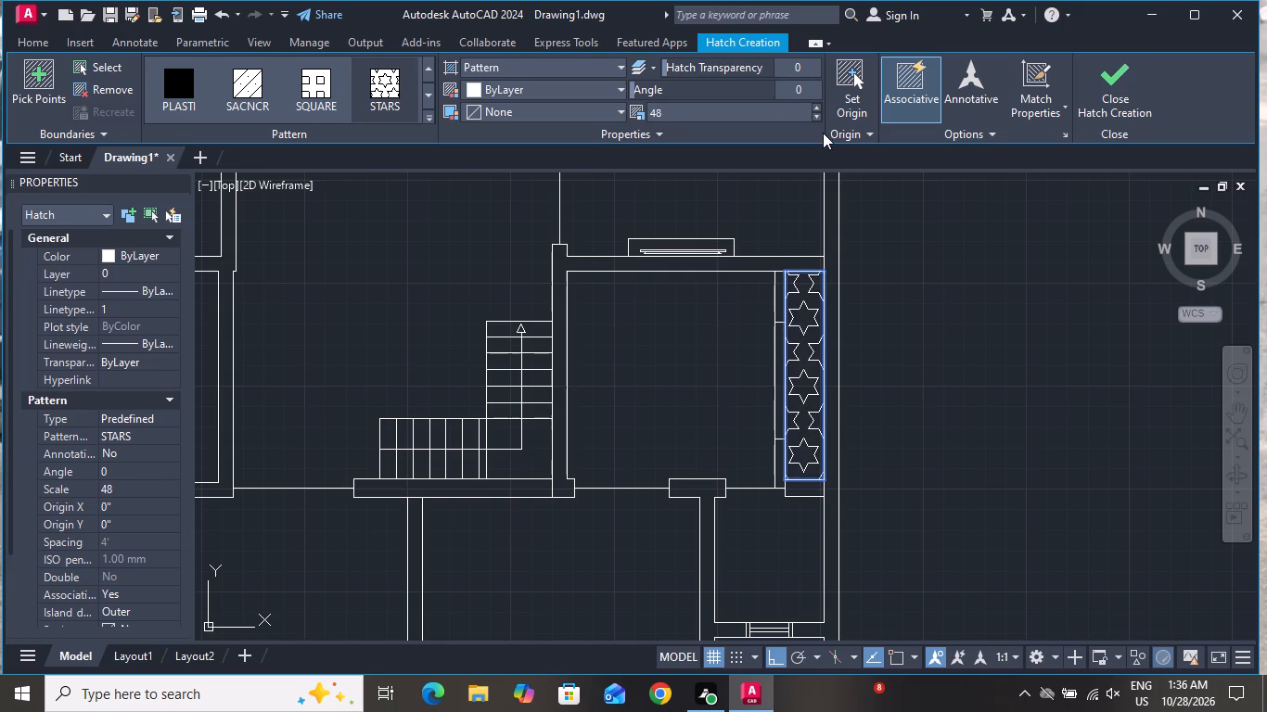
left_click(817, 117)
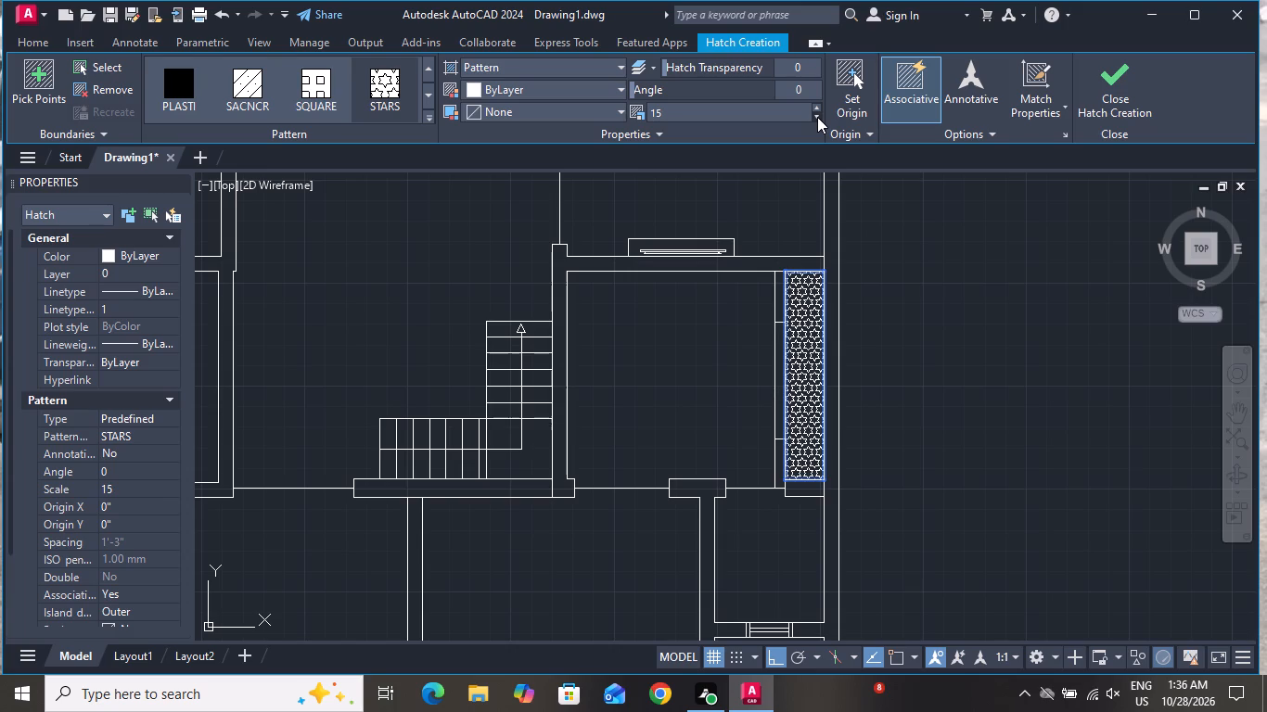
left_click(815, 105)
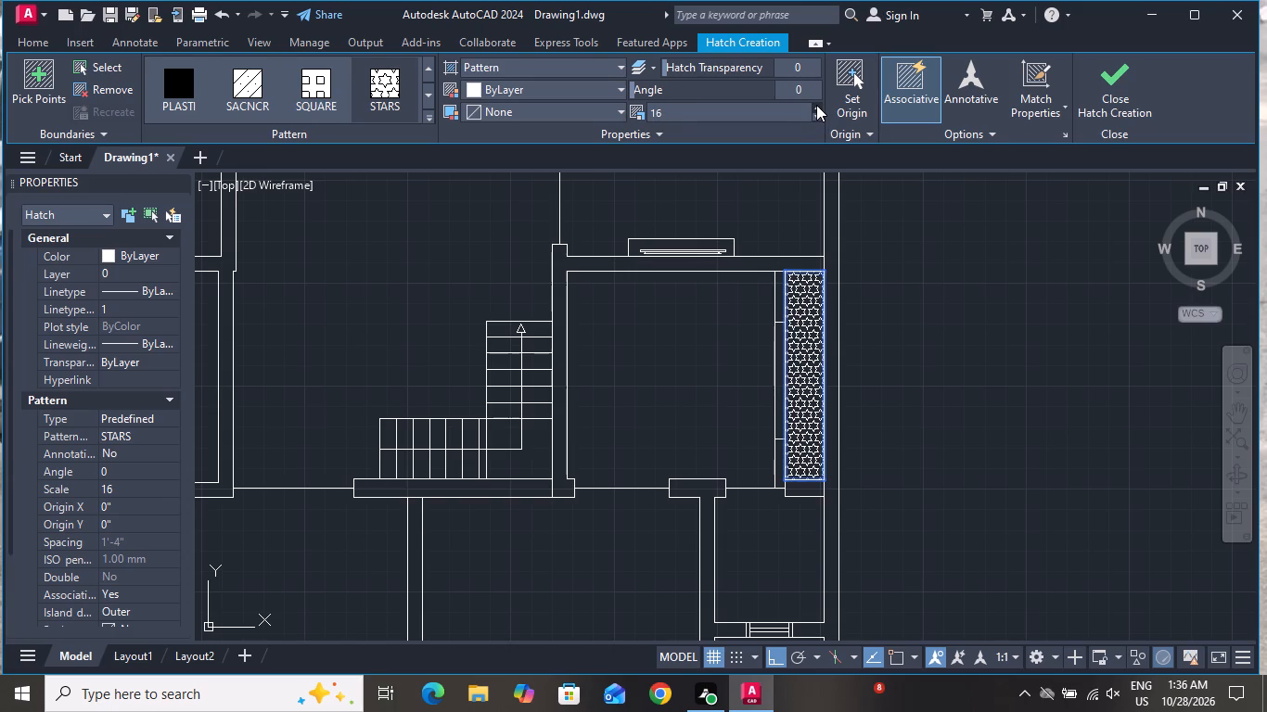
triple_click(816, 105)
triple_click(816, 105)
double_click(816, 105)
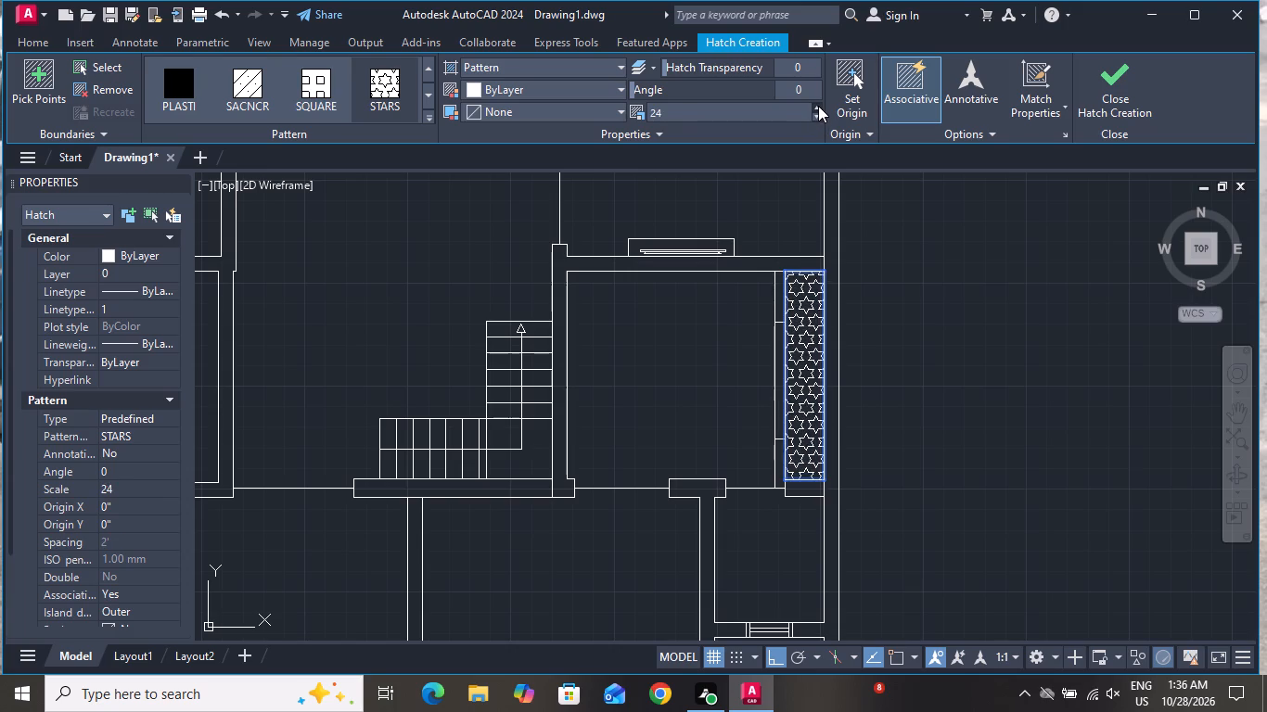
left_click(818, 106)
left_click(818, 106)
left_click(819, 107)
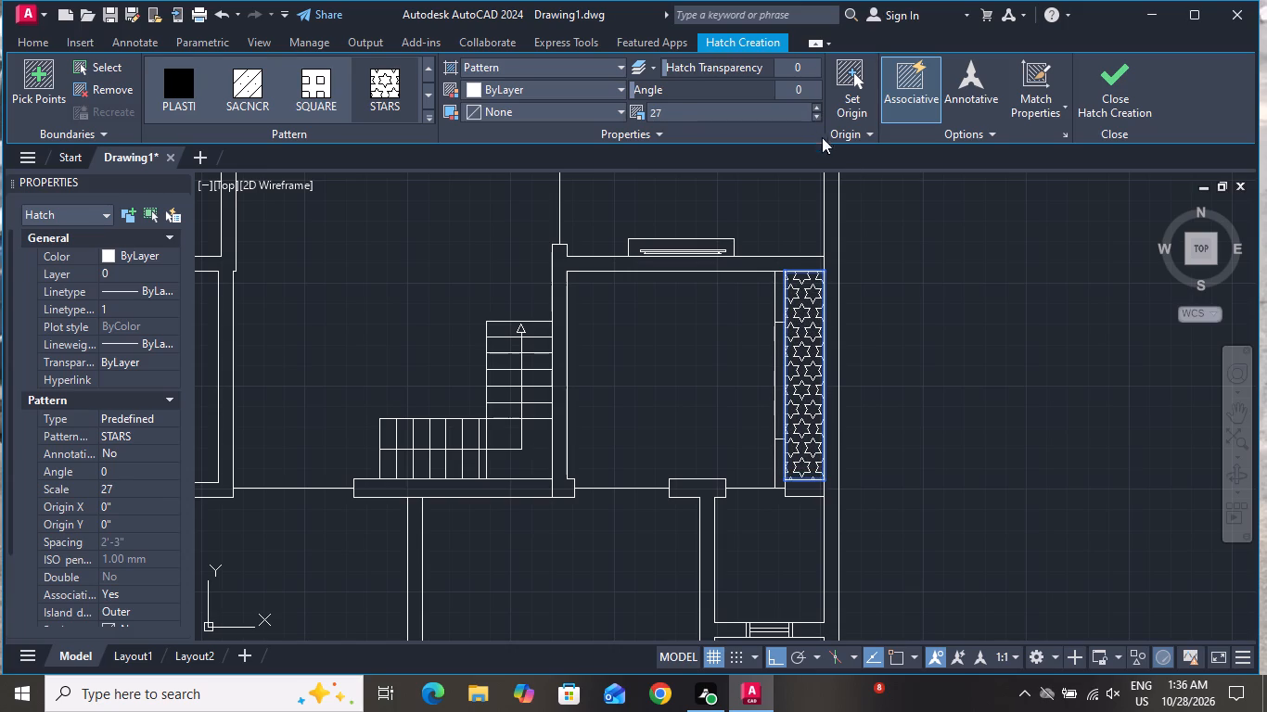
right_click(901, 276)
left_click(939, 313)
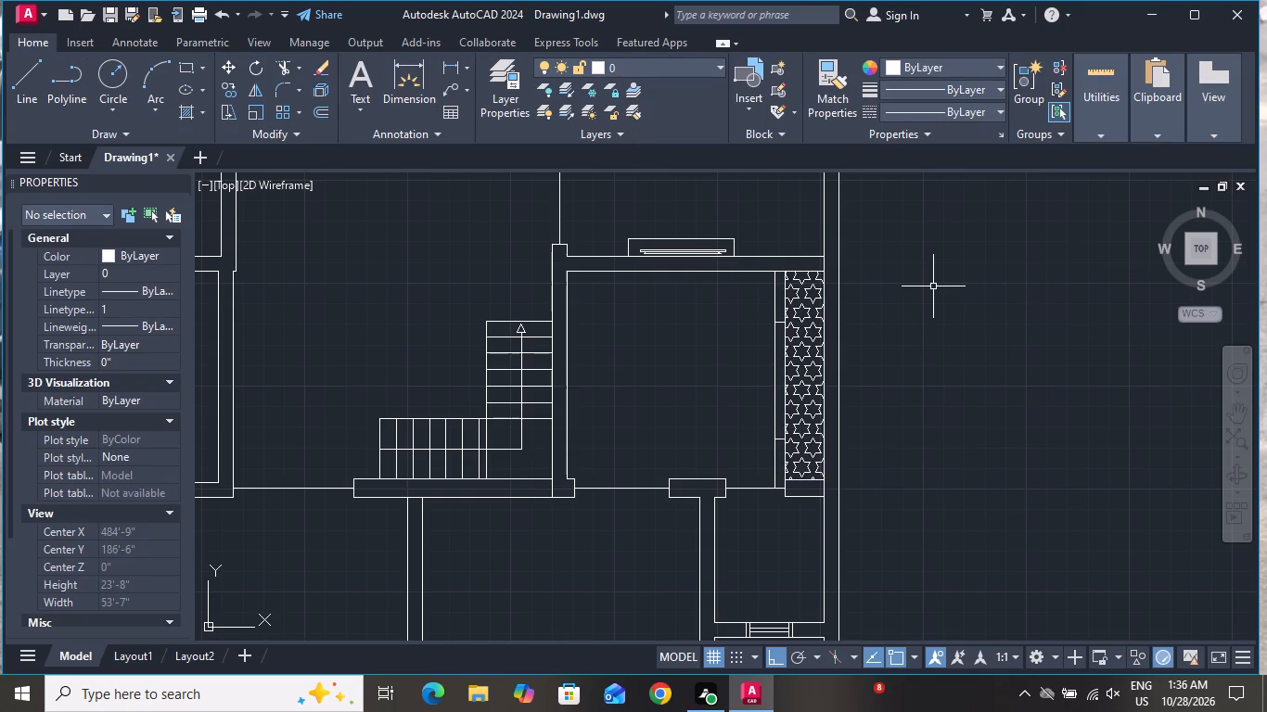
Draw a bed rectangle about 5' wide and 6' long against the north wall of the middle room.
scroll(929, 282, "down", 1)
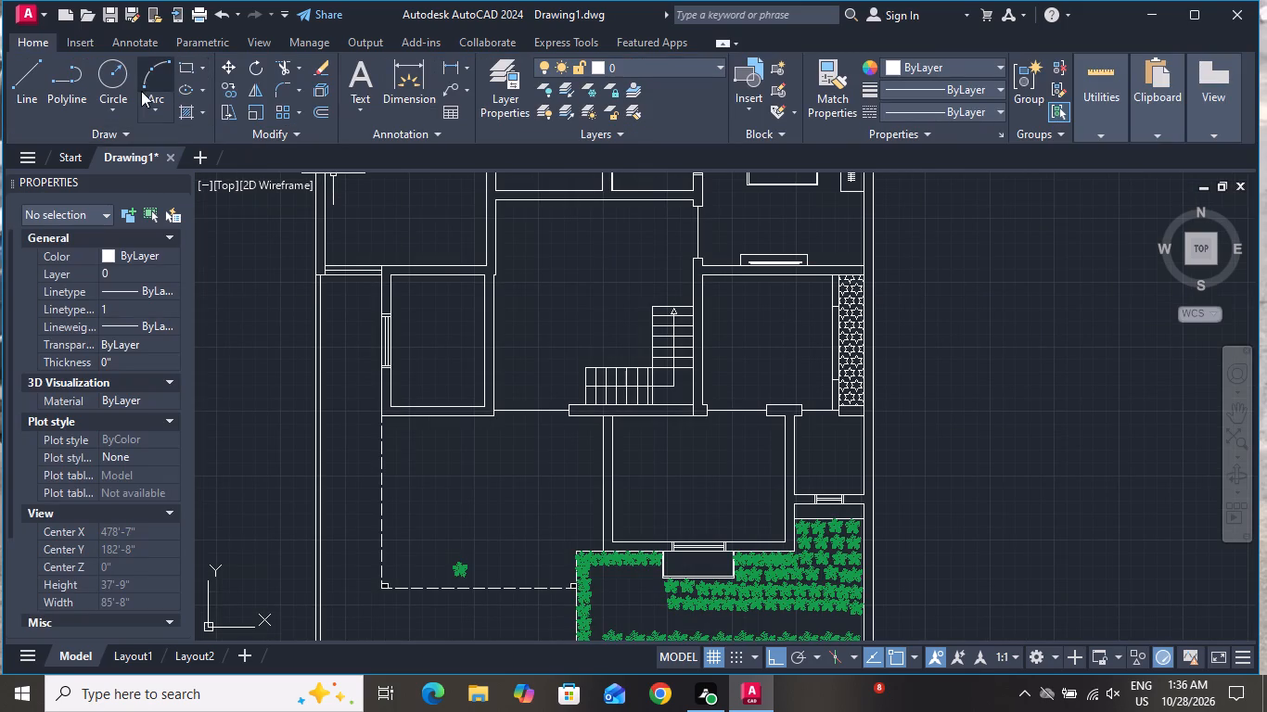
left_click(184, 68)
scroll(733, 259, "up", 1)
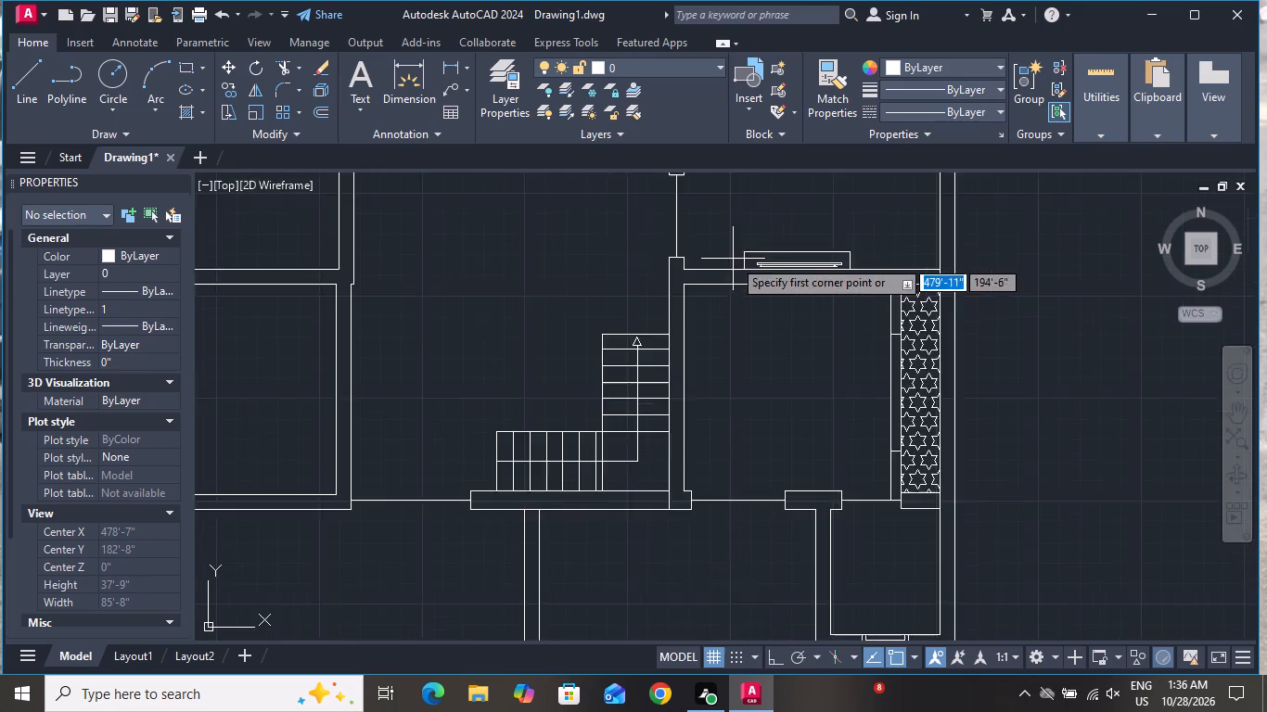
scroll(733, 259, "up", 1)
left_click(737, 299)
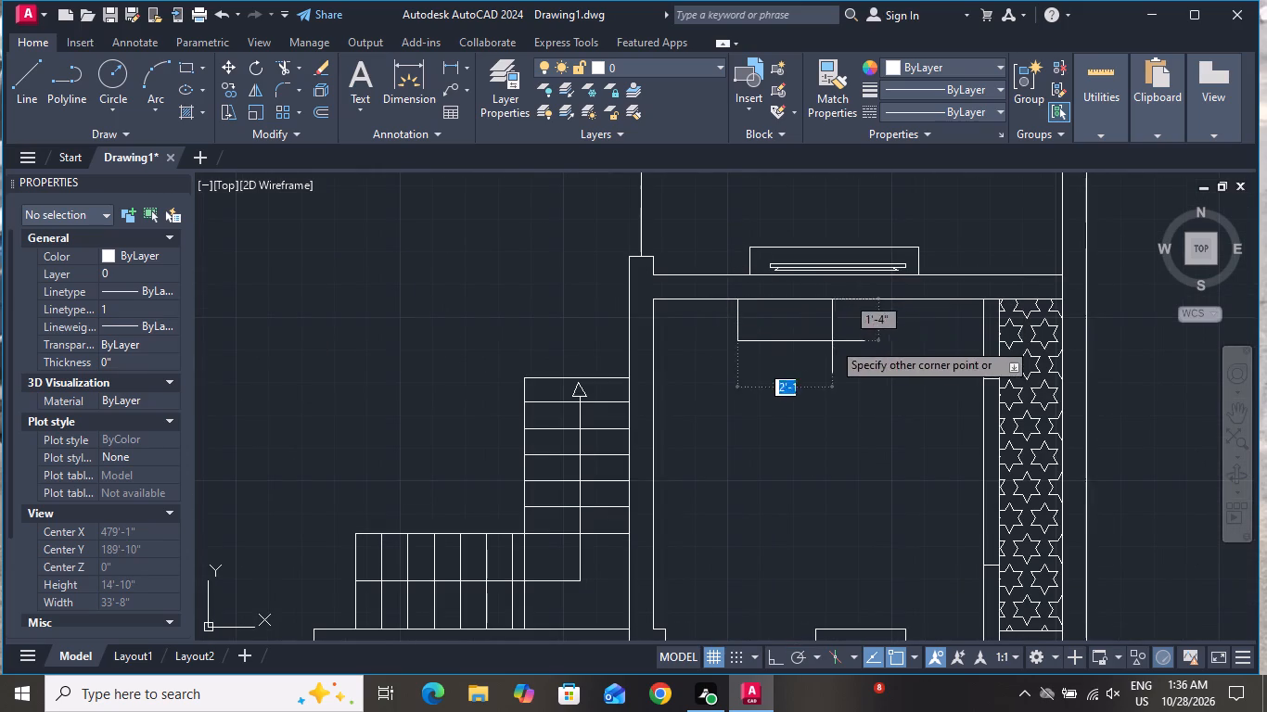
left_click(893, 491)
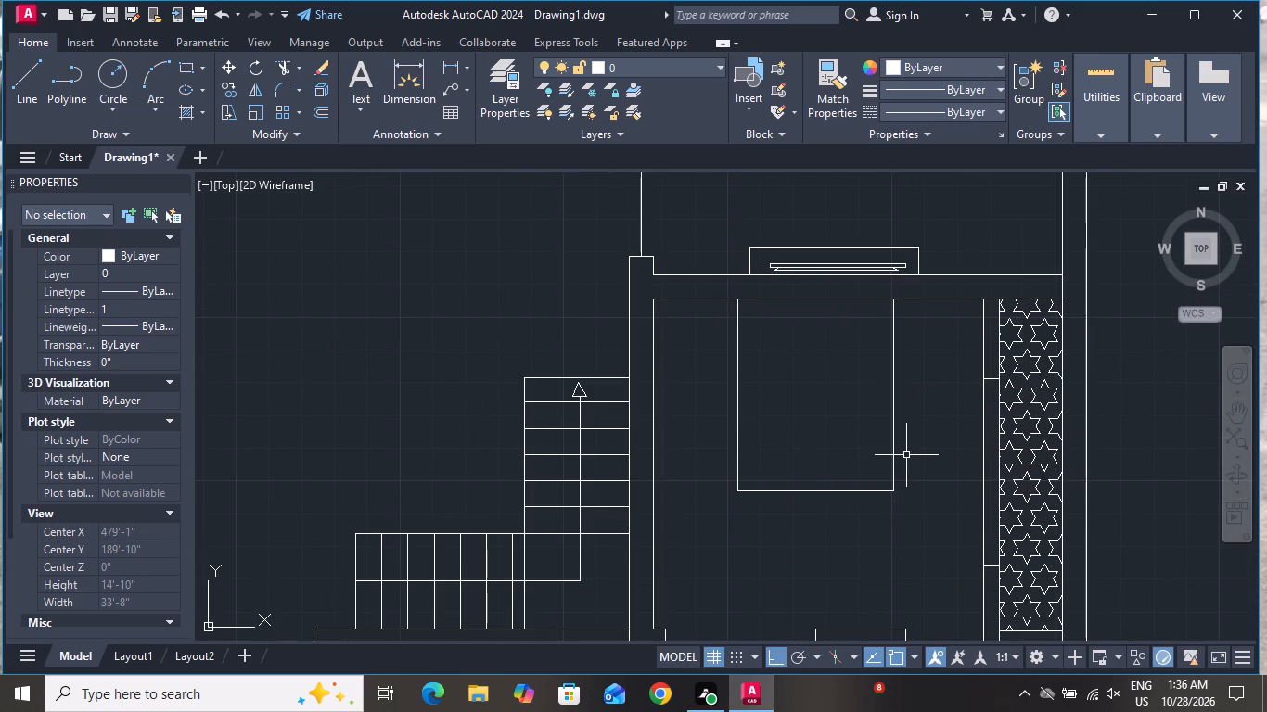
Offset the bed rectangle 1" to the inside.
type("O 1")
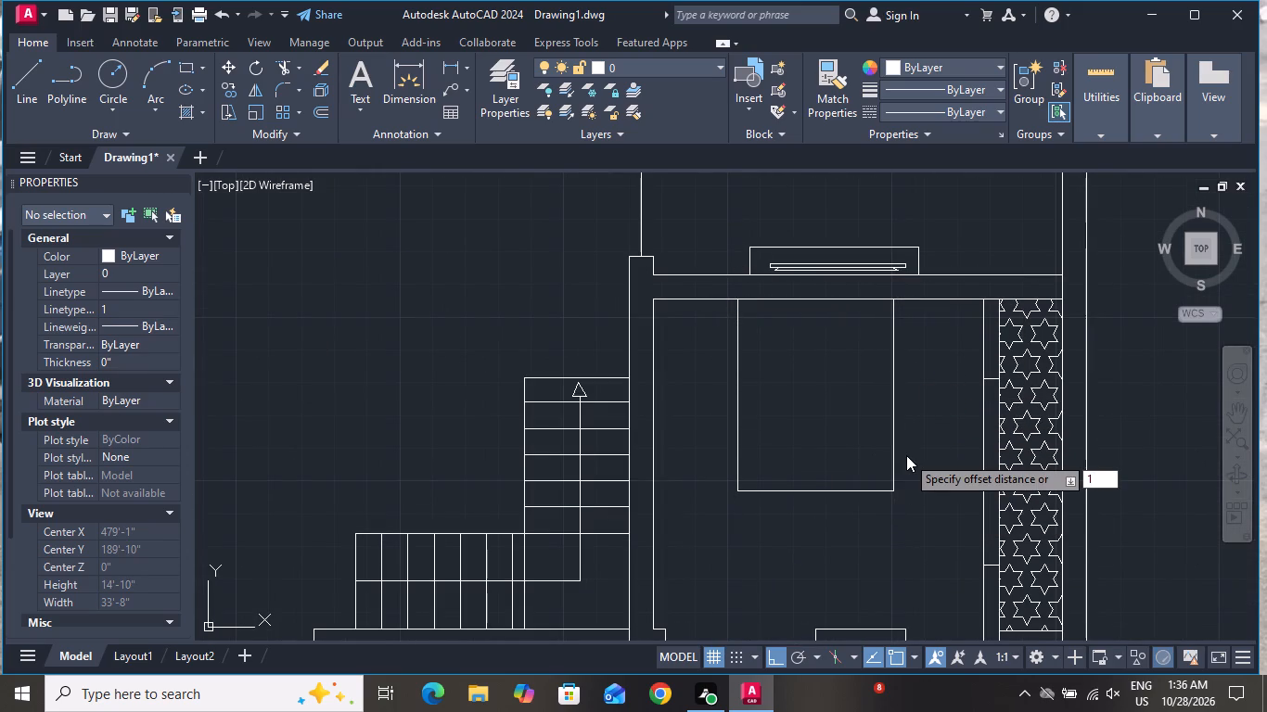
key("shift+quotedbl")
key("Return")
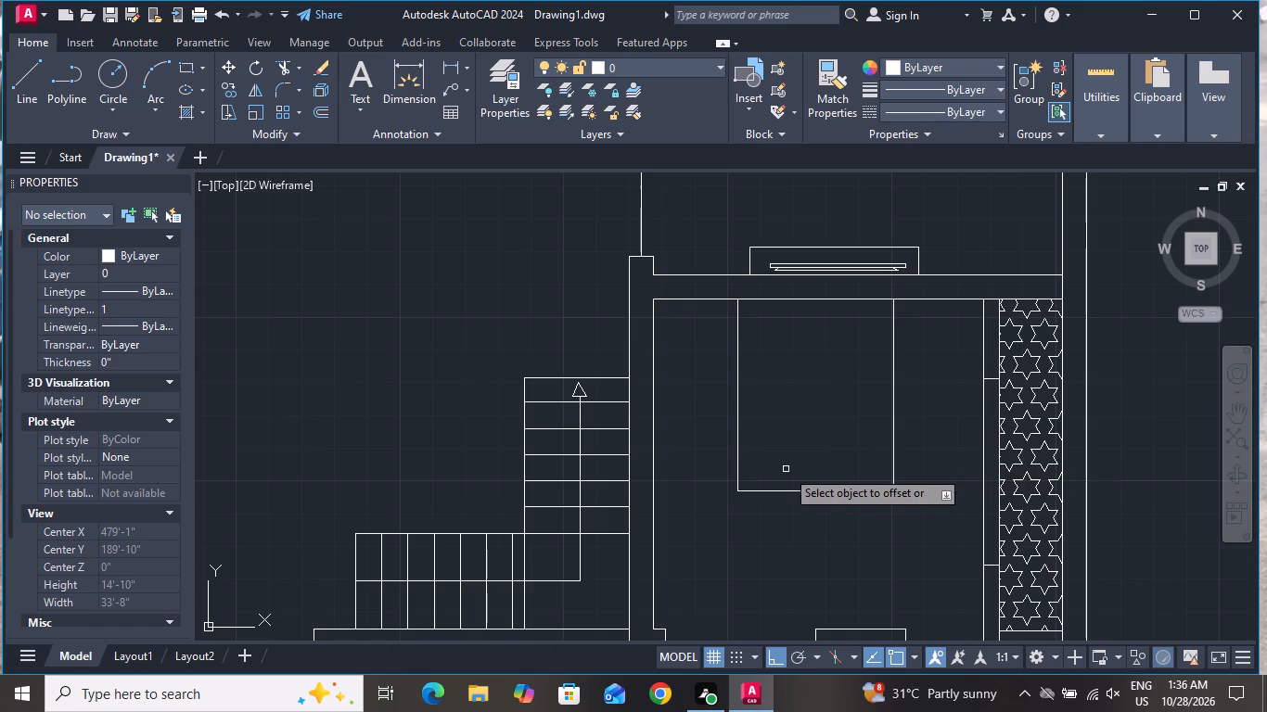
left_click(788, 489)
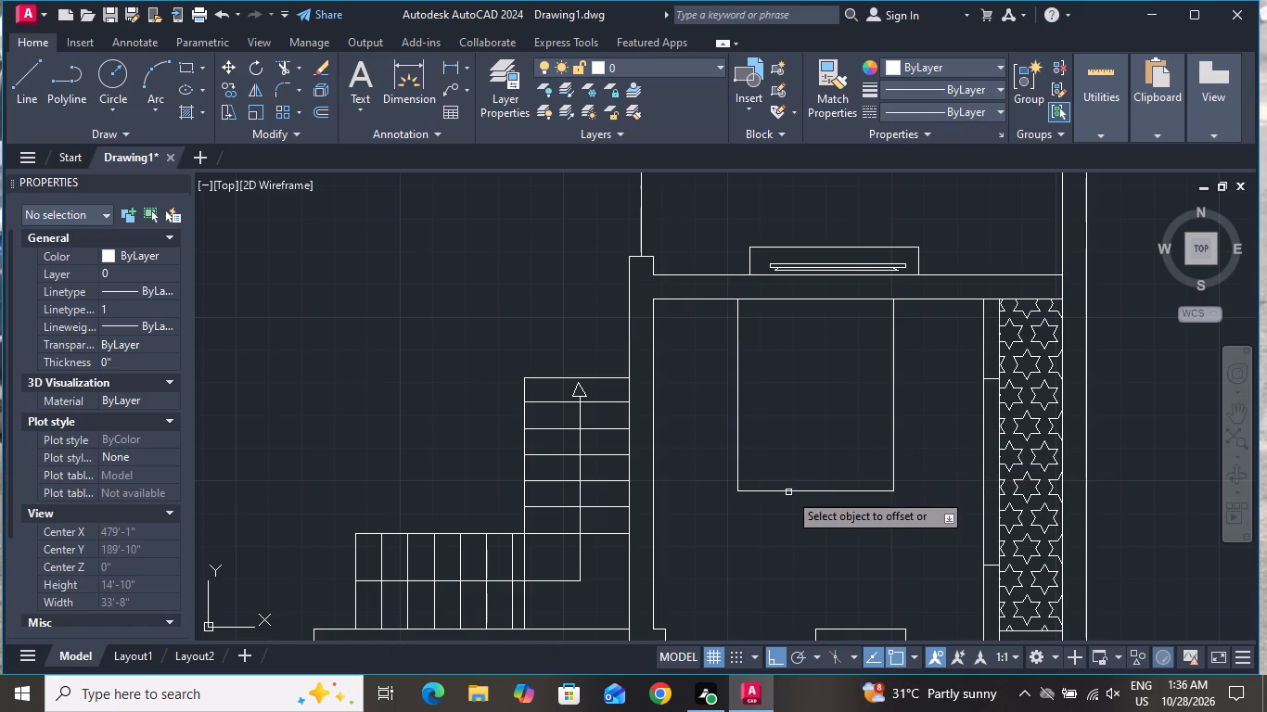
left_click(788, 492)
left_click(788, 455)
right_click(793, 431)
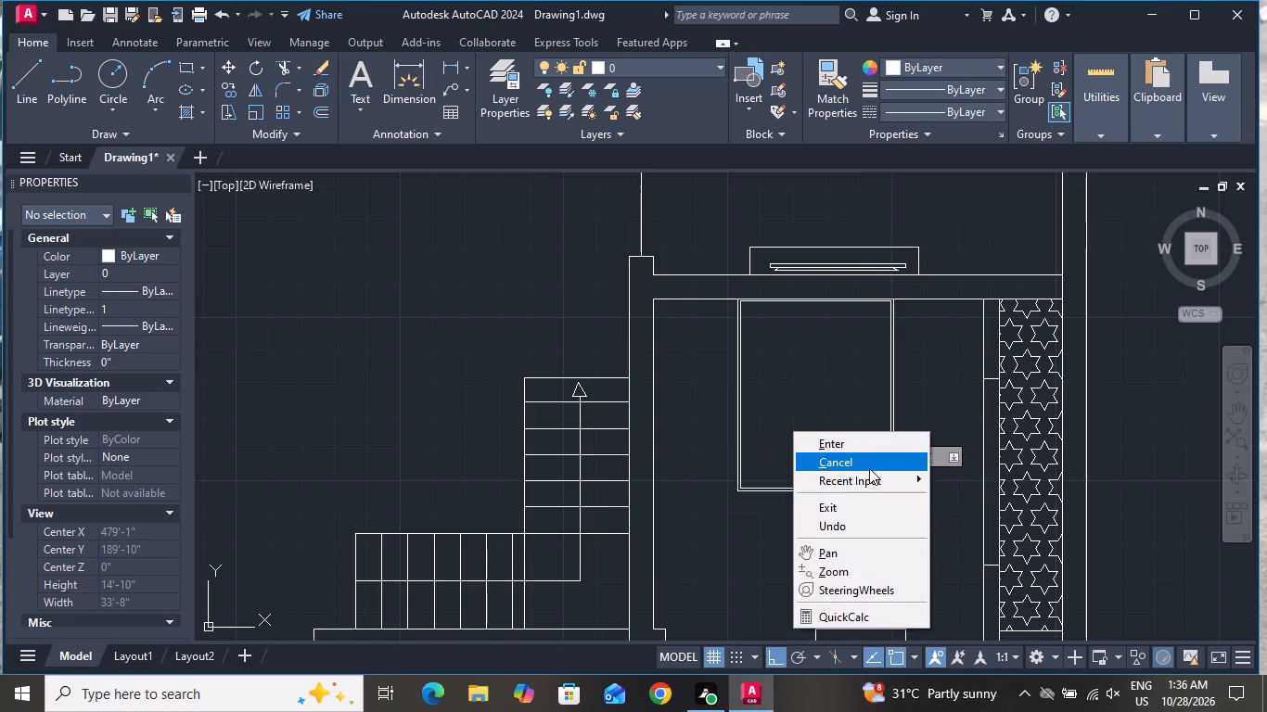
left_click(867, 463)
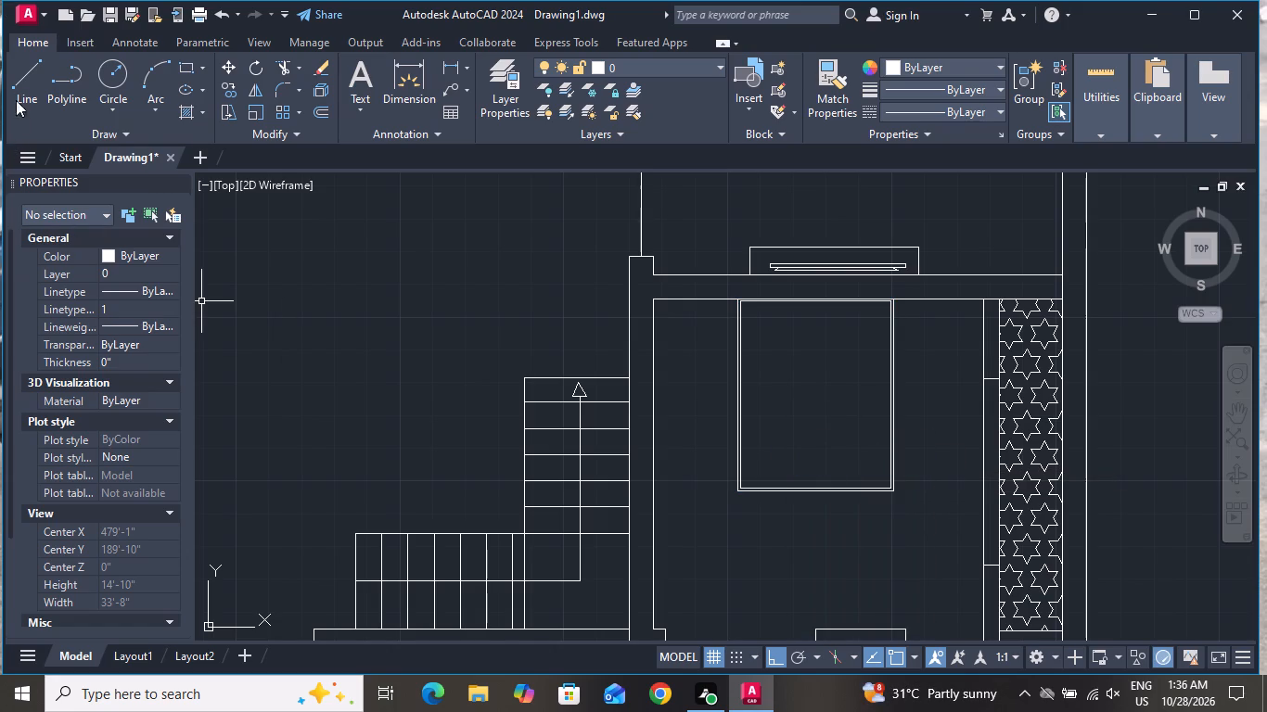
Draw a horizontal blanket line across the bed's upper part, ending in a triangular fold that touches the inner east edge, with ortho off for the fold.
left_click(15, 89)
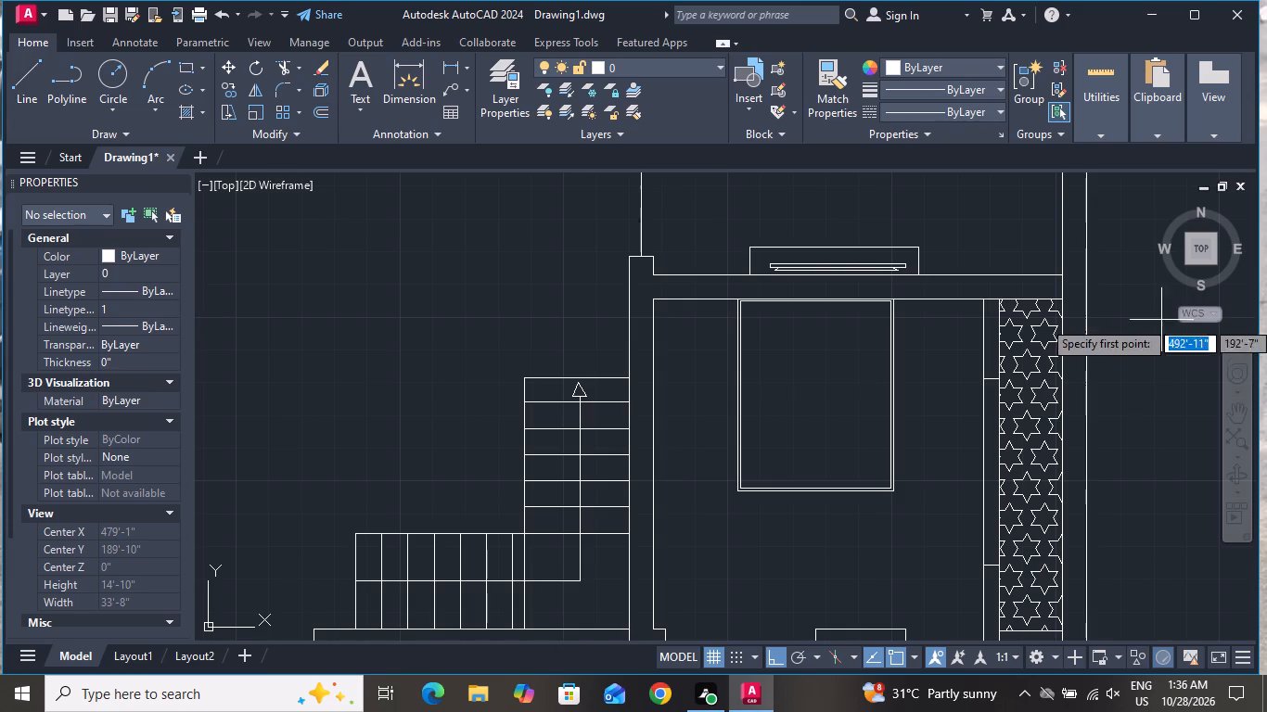
scroll(747, 355, "up", 2)
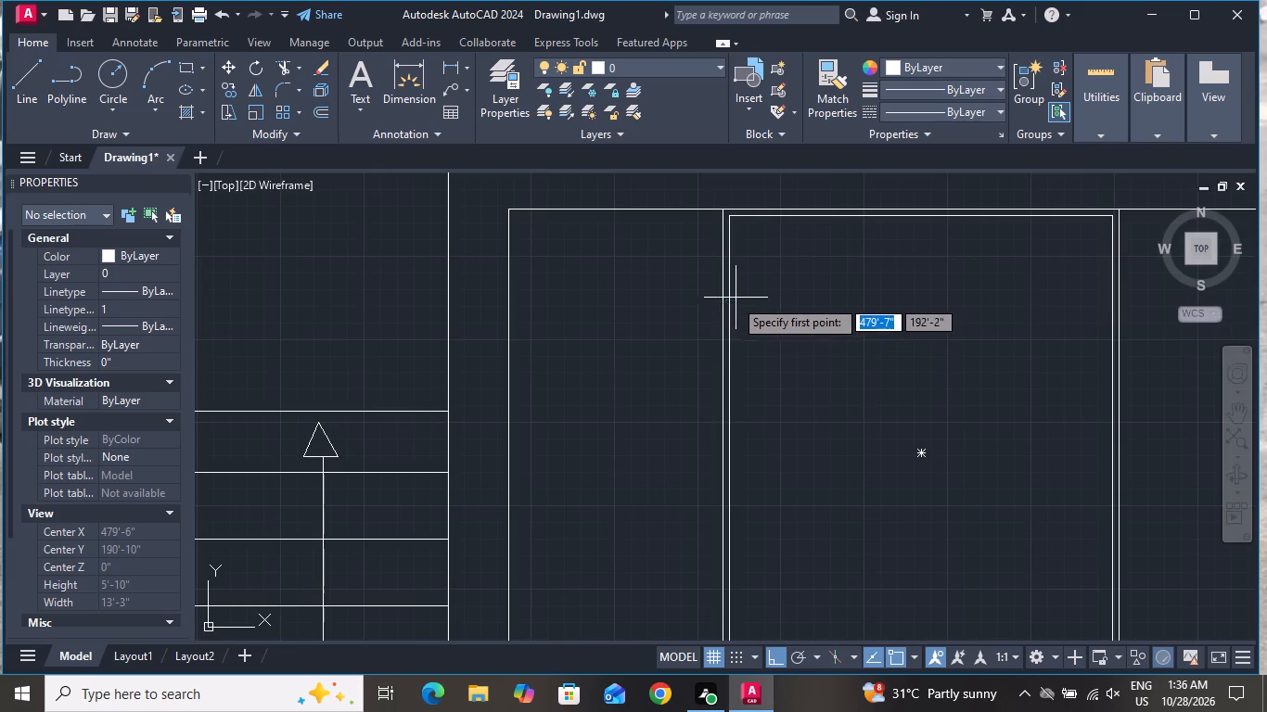
left_click(770, 341)
left_click(1053, 337)
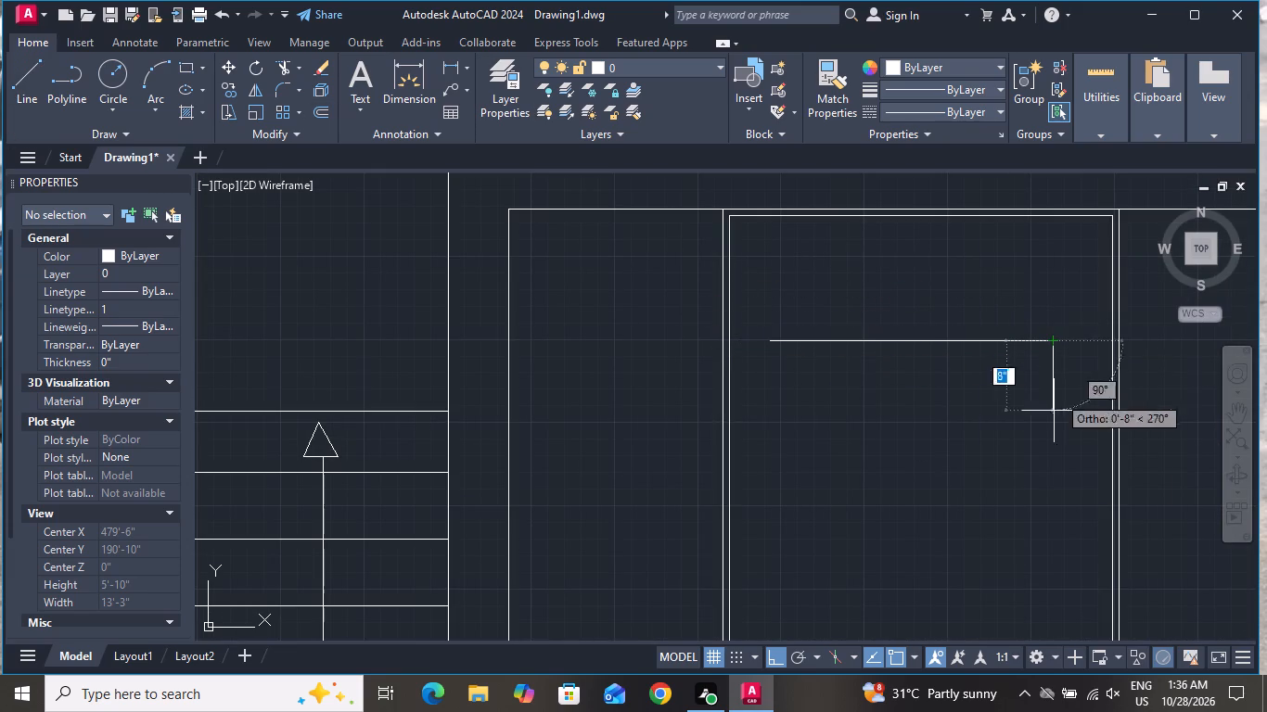
left_click(774, 651)
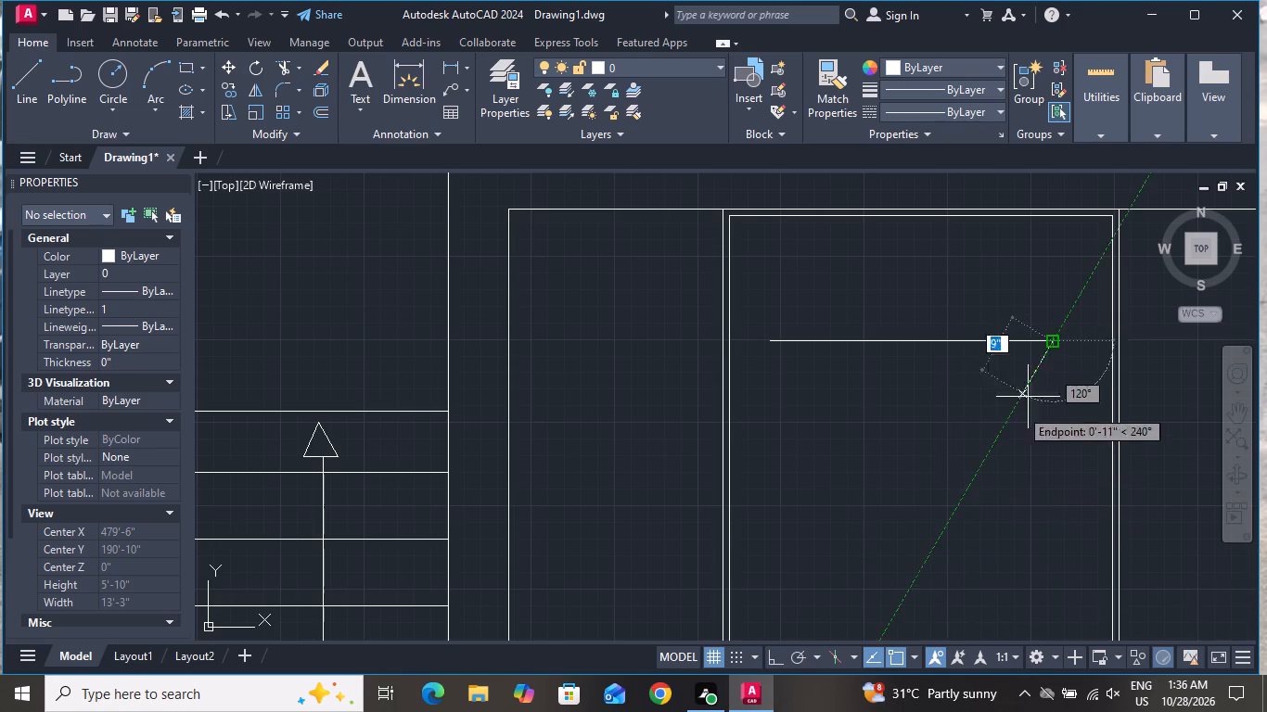
scroll(1116, 352, "up", 2)
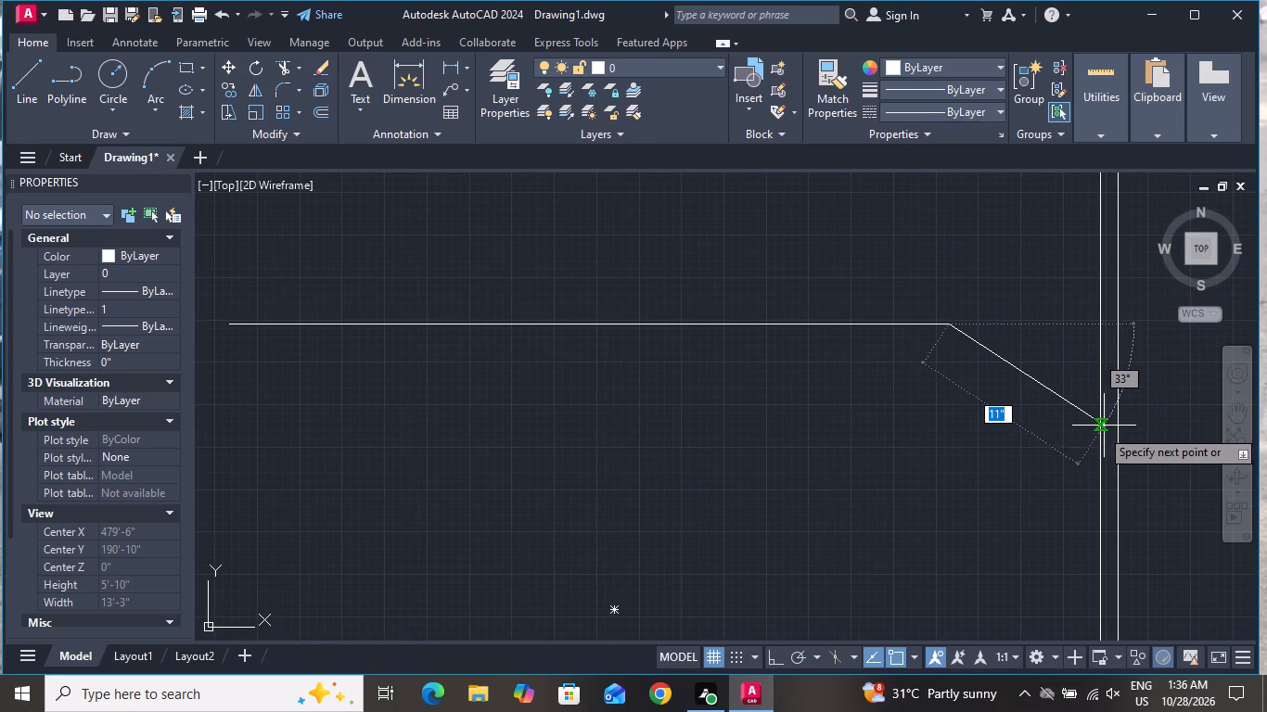
left_click(1097, 431)
left_click(954, 584)
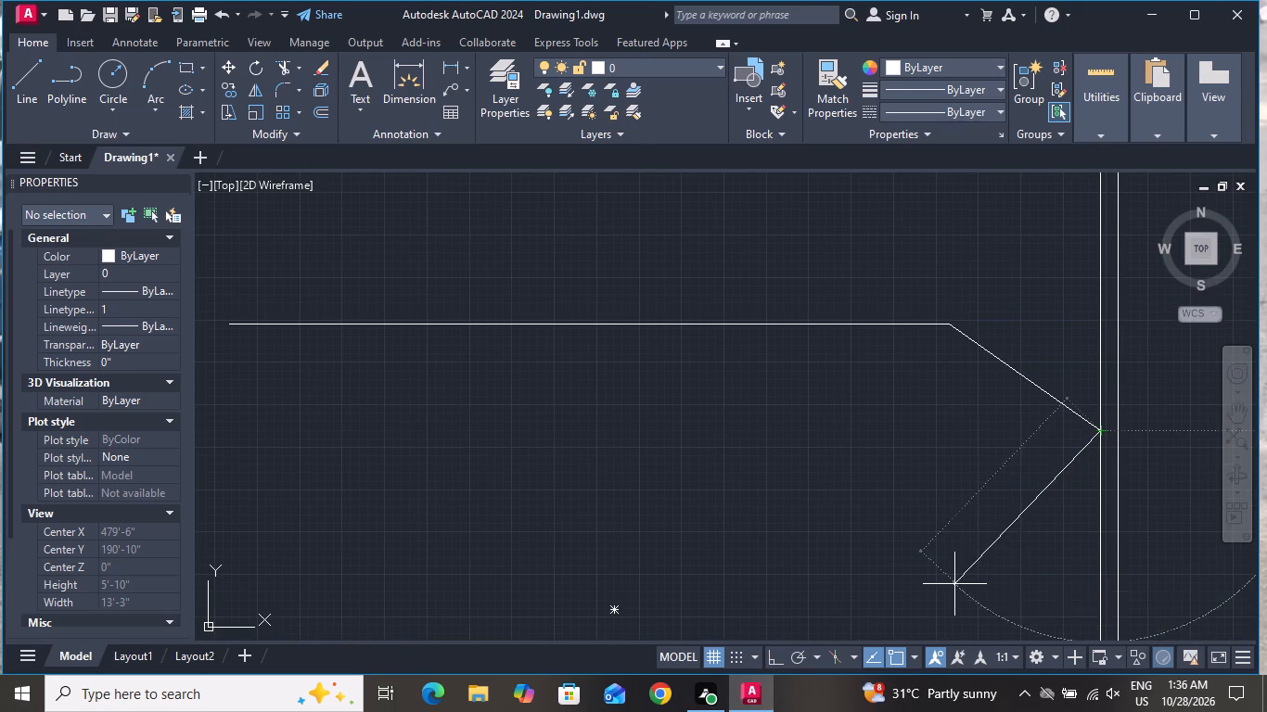
left_click(947, 330)
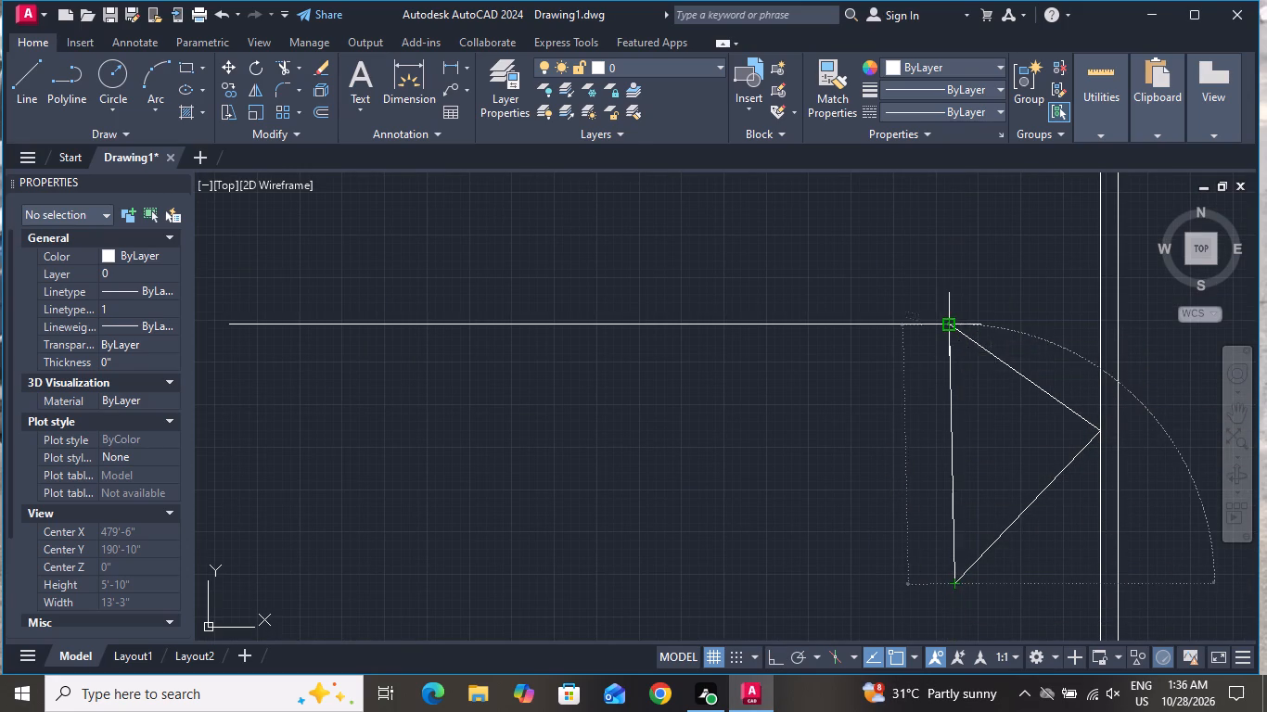
right_click(947, 329)
left_click(982, 361)
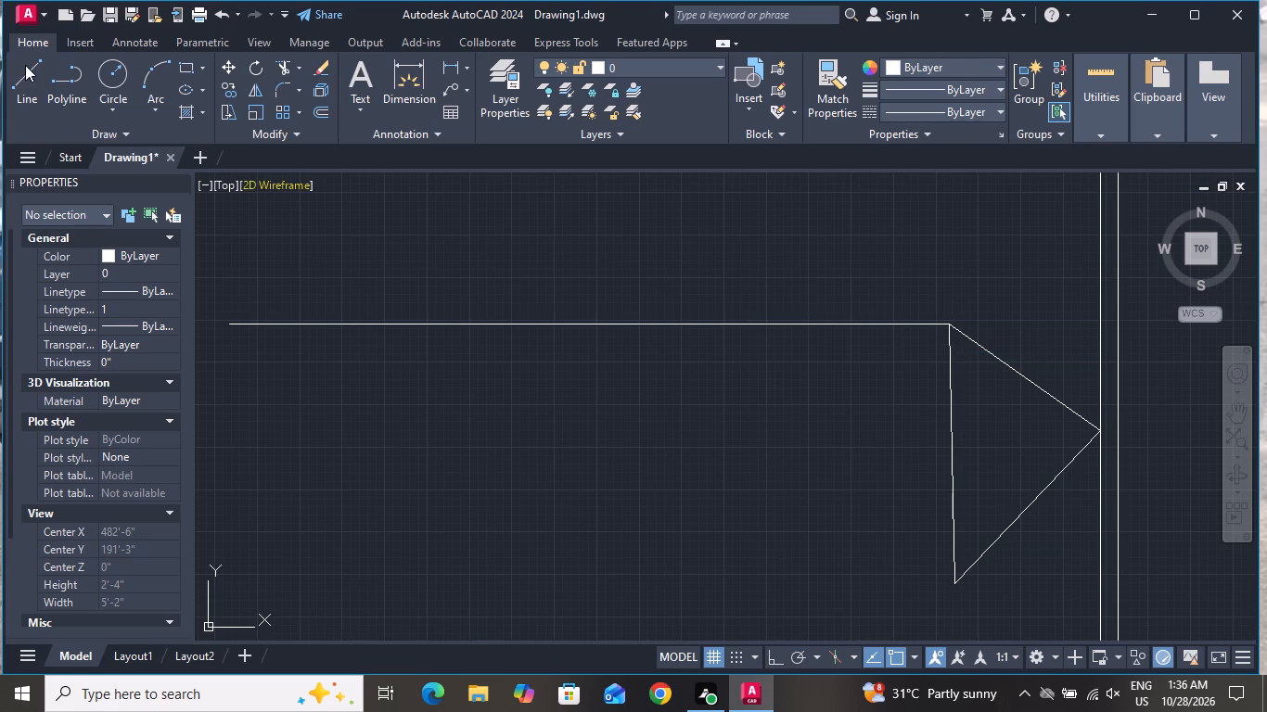
Draw a triangular fold from the blanket line's west end, touching the bed's inner west edge and closing back at the line's end.
left_click(25, 65)
scroll(371, 281, "down", 2)
scroll(291, 295, "up", 2)
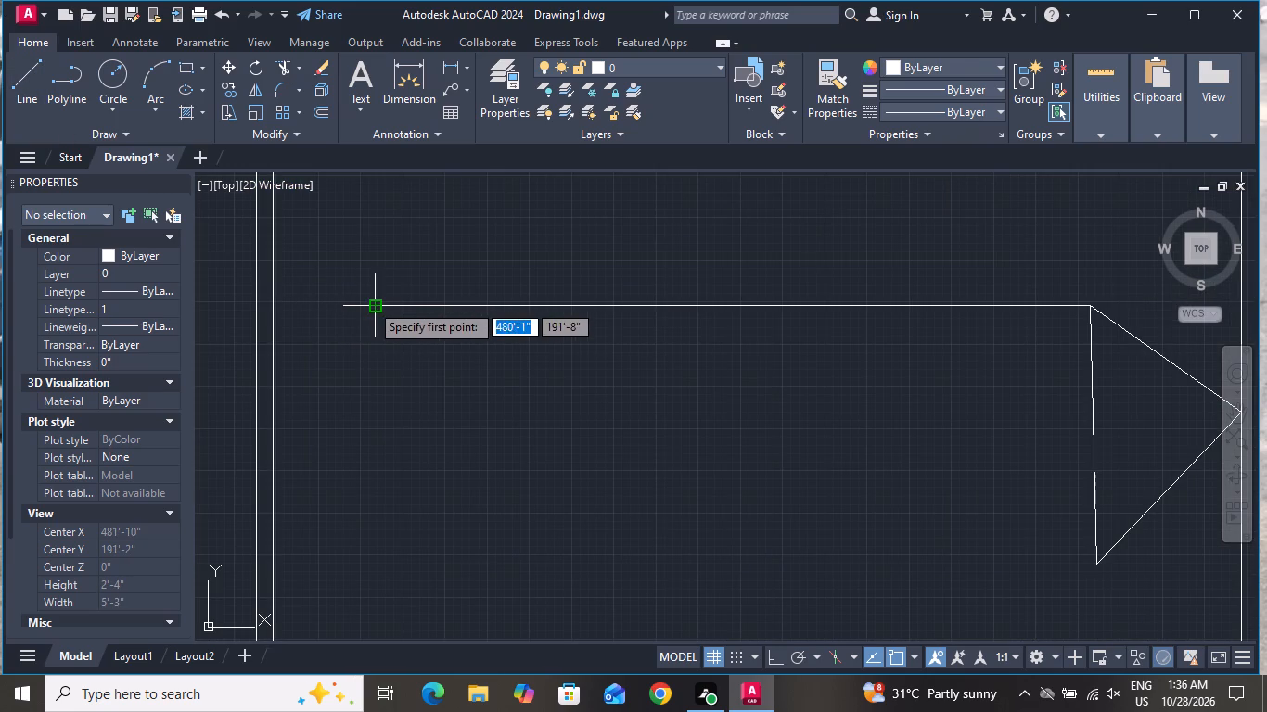
left_click(370, 303)
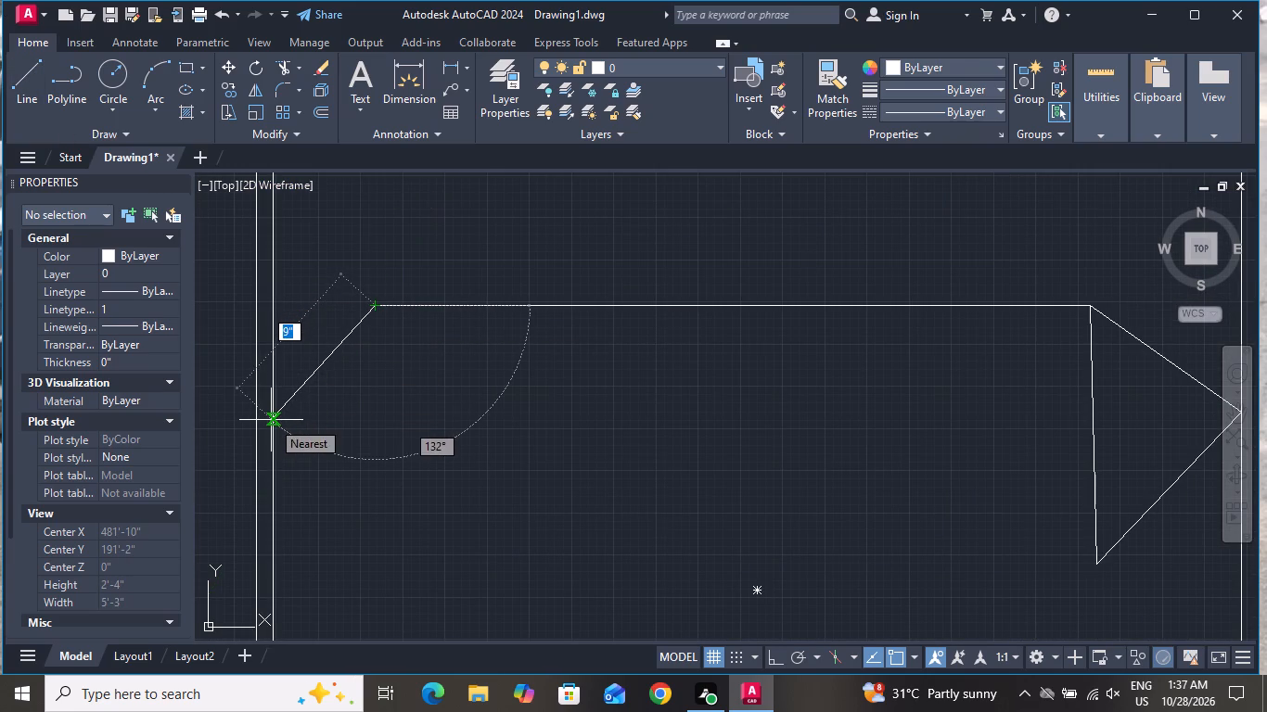
left_click(271, 420)
left_click(391, 504)
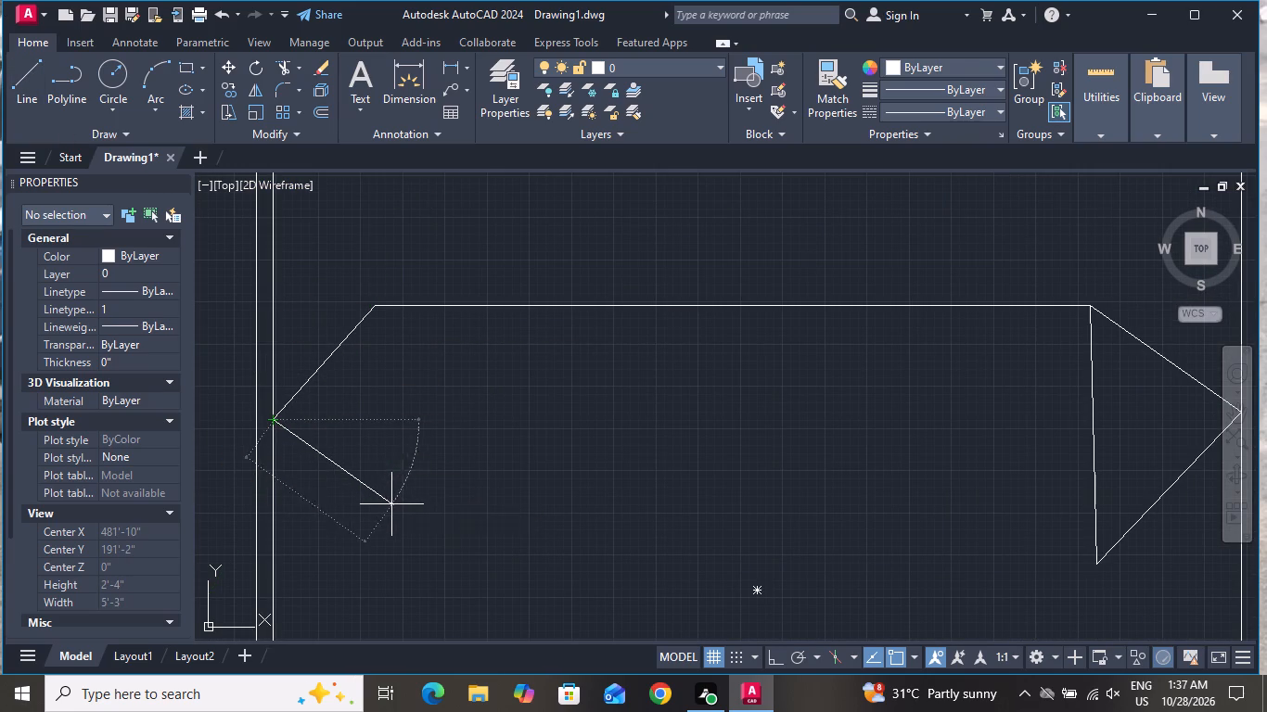
left_click(375, 304)
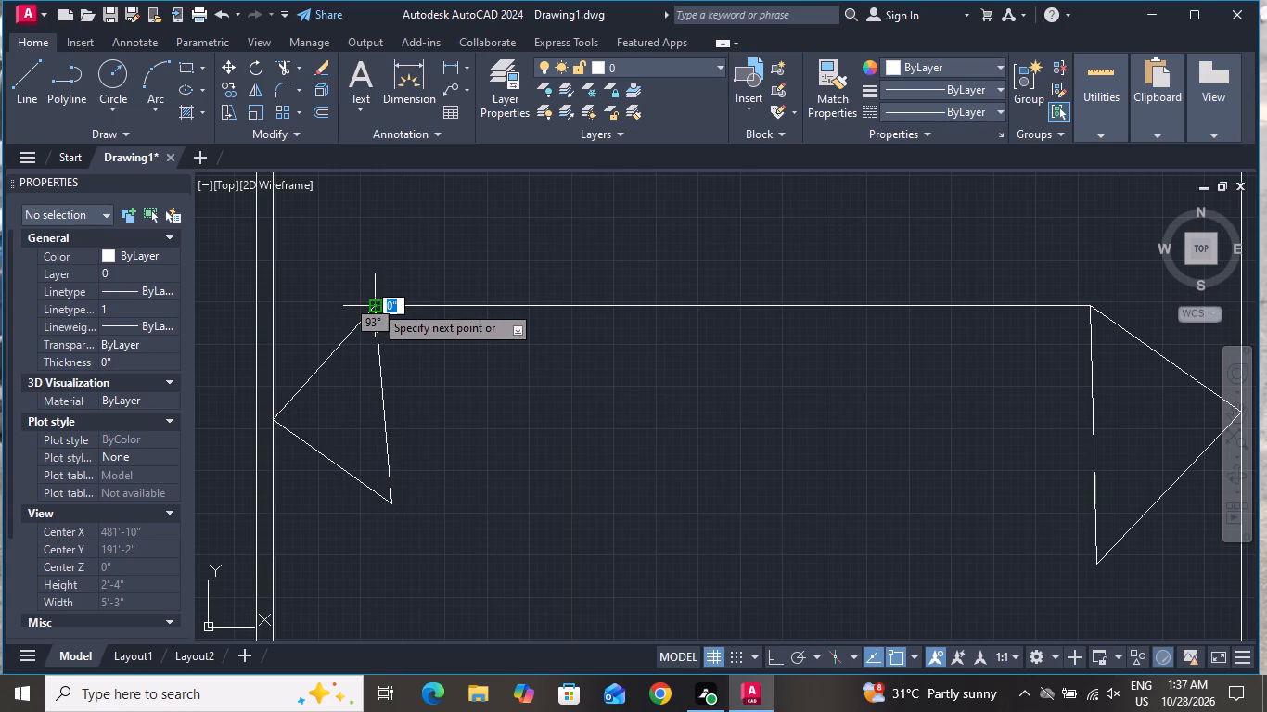
right_click(375, 304)
left_click(410, 337)
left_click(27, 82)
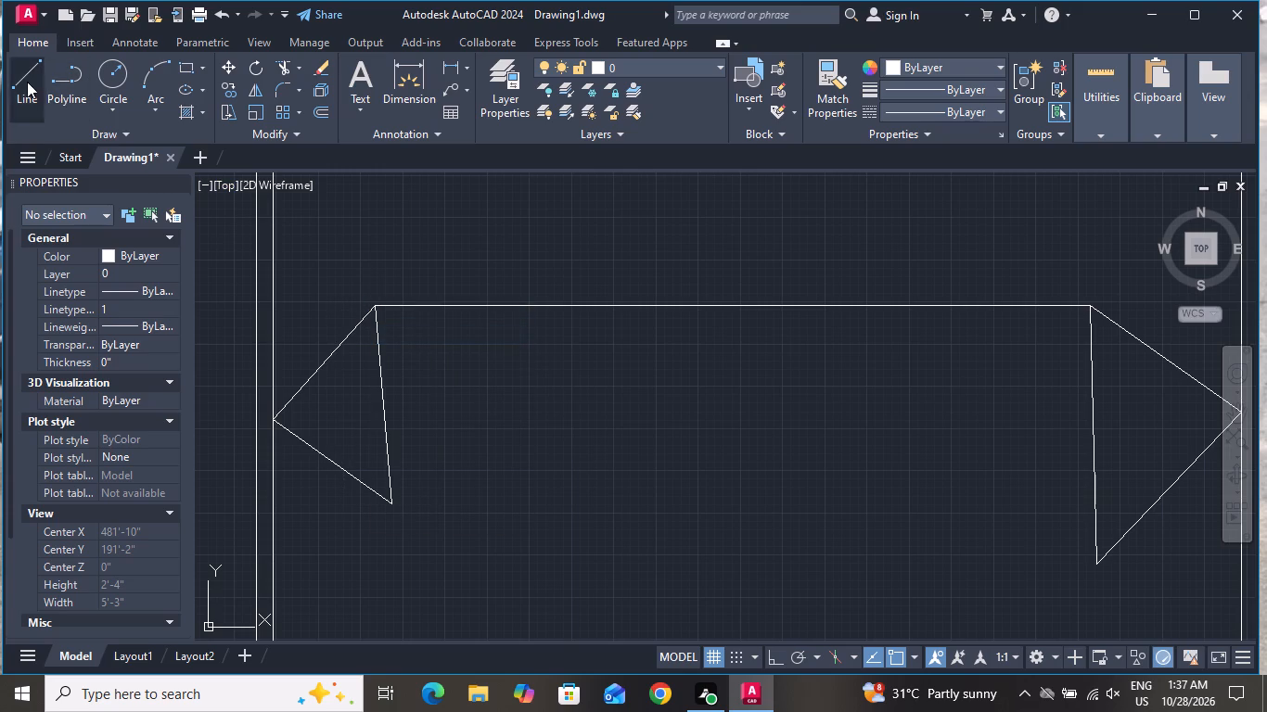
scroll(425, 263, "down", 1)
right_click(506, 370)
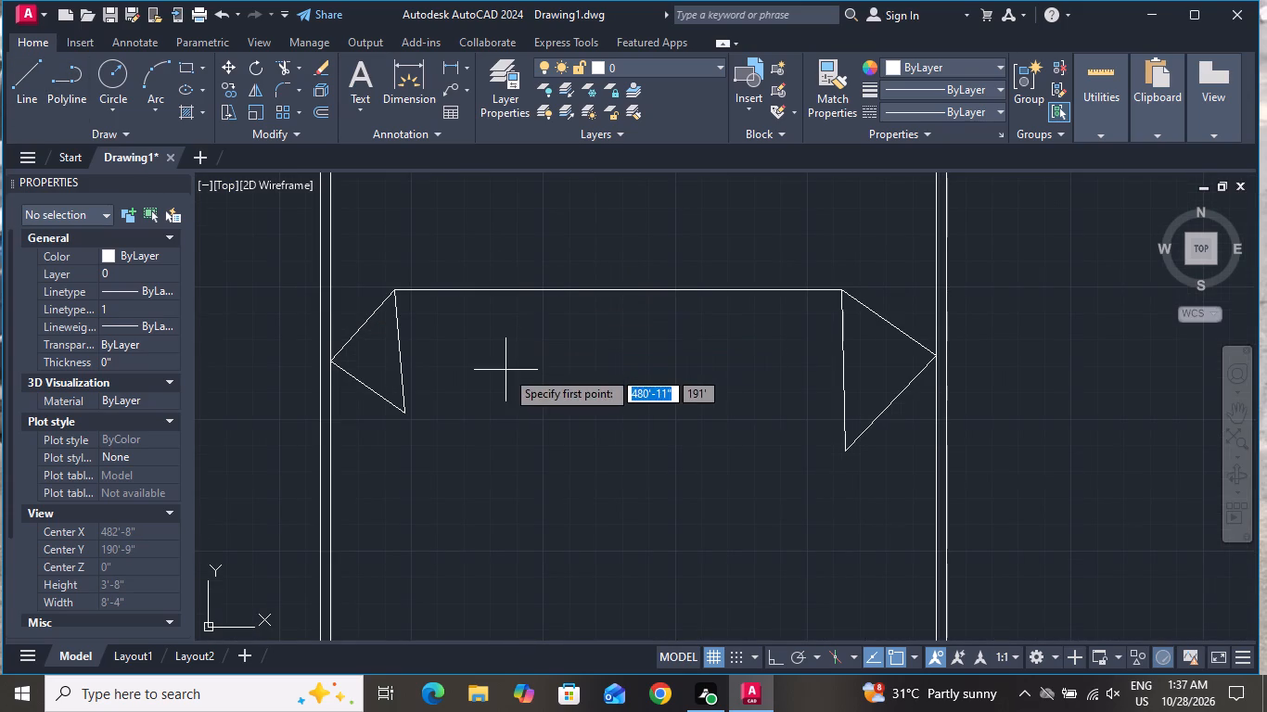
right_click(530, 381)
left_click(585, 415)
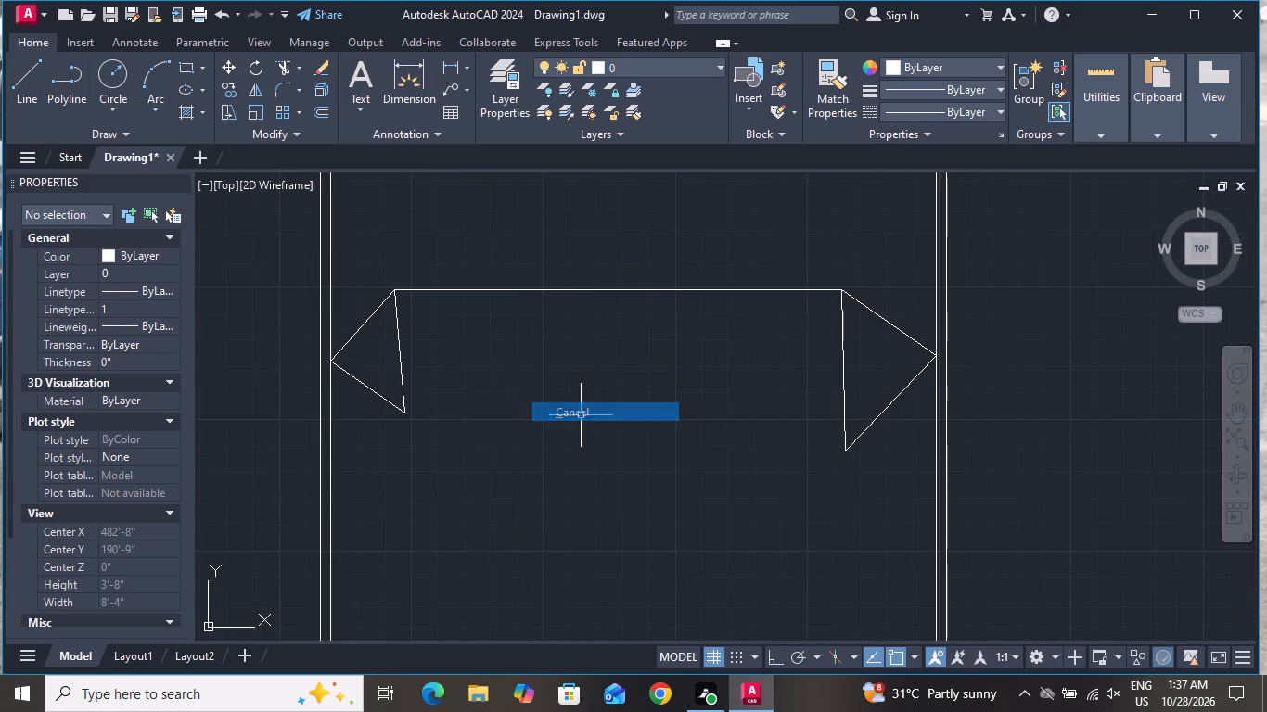
Delete the west fold's two lower lines, keeping the diagonal from the blanket line to the bed's inner edge.
left_click(415, 377)
left_click(385, 420)
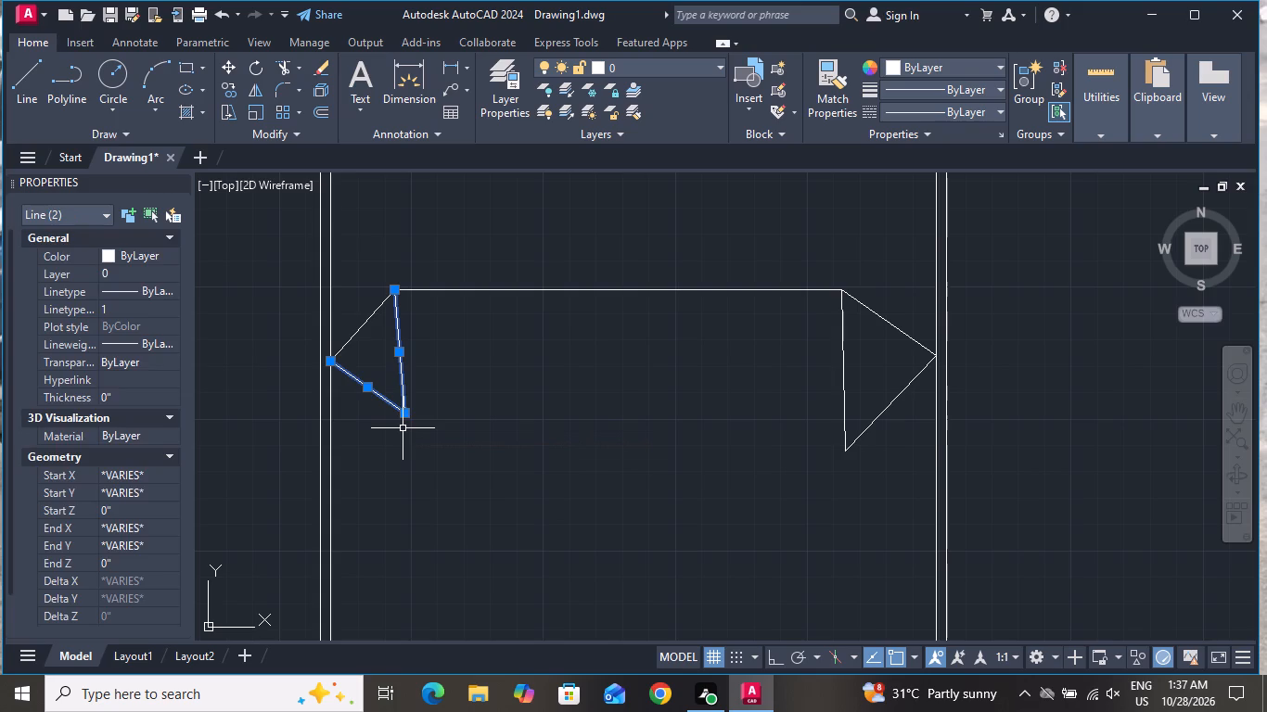
key("Delete")
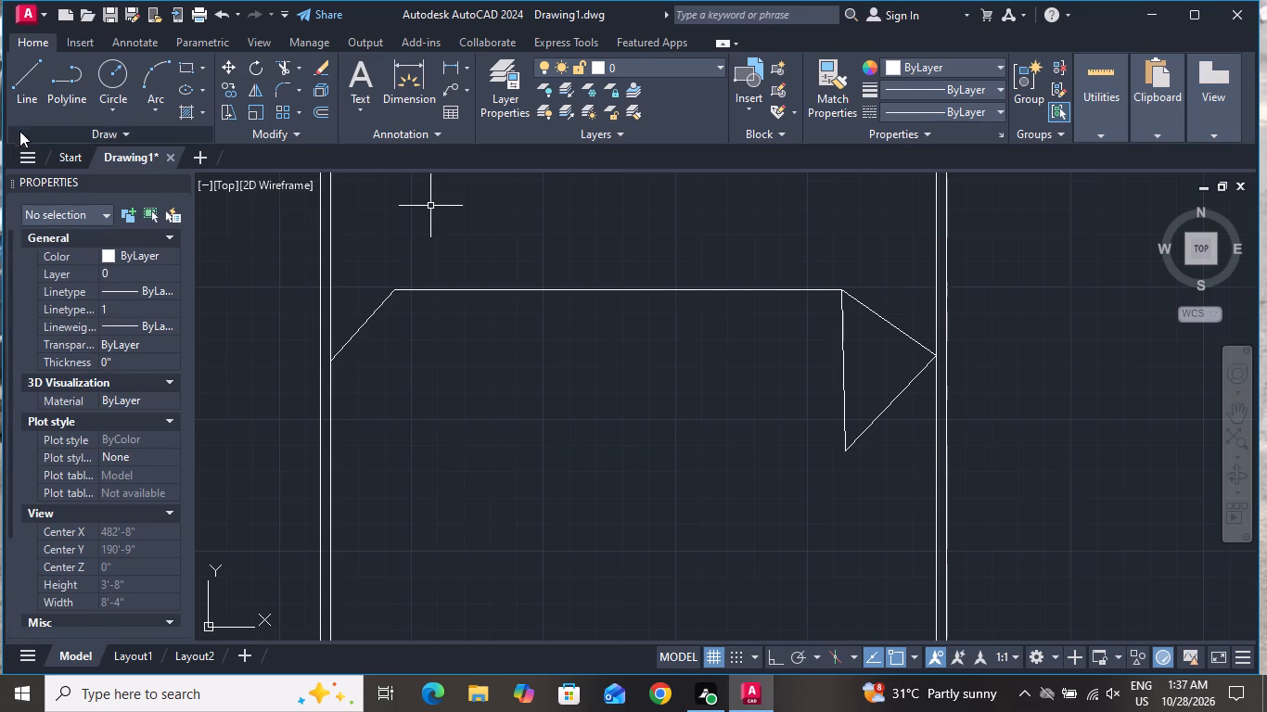
Redraw the west fold's two lower lines from the inner edge through a lower tip back to the blanket line's west end.
left_click(21, 69)
scroll(307, 374, "up", 2)
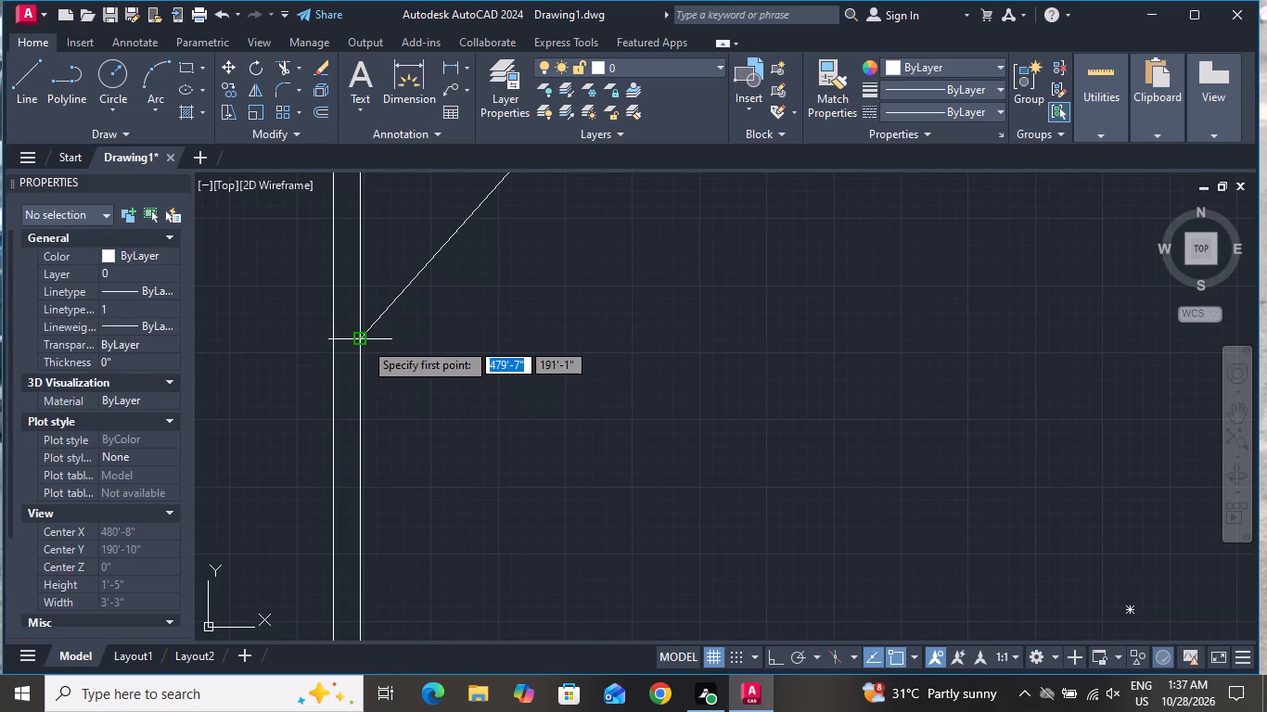
left_click(364, 340)
scroll(572, 558, "down", 2)
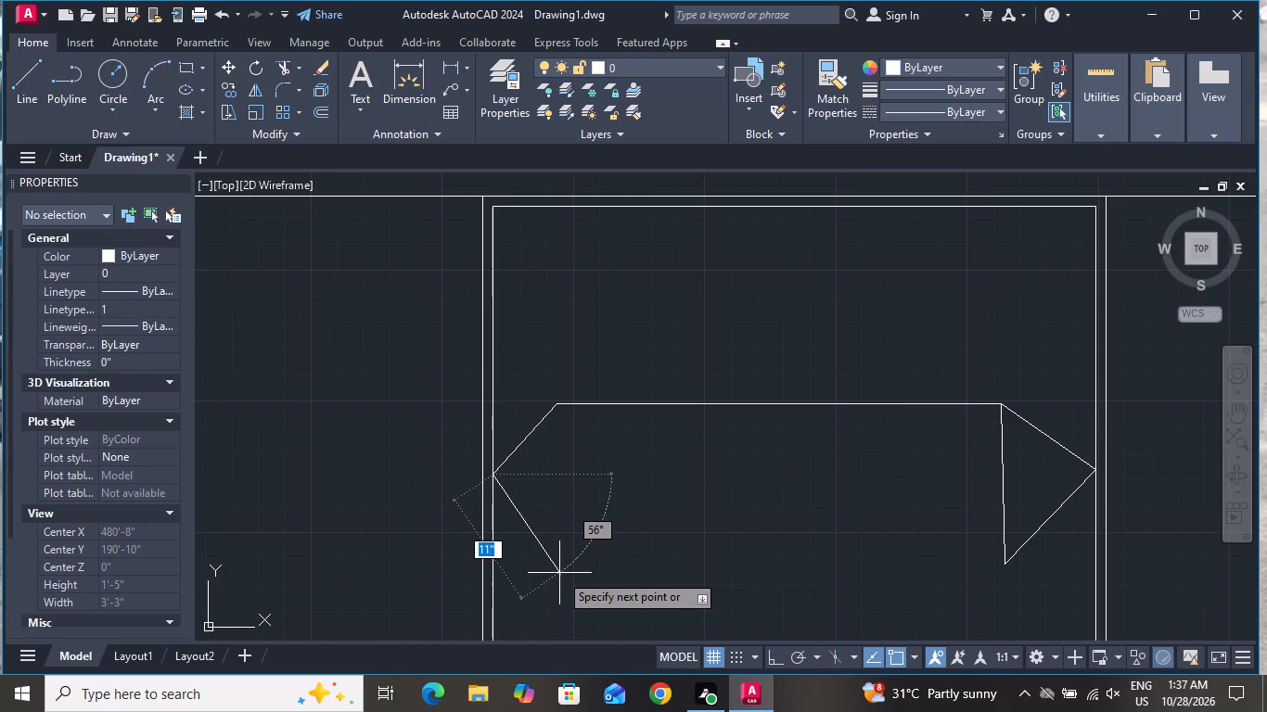
left_click(584, 558)
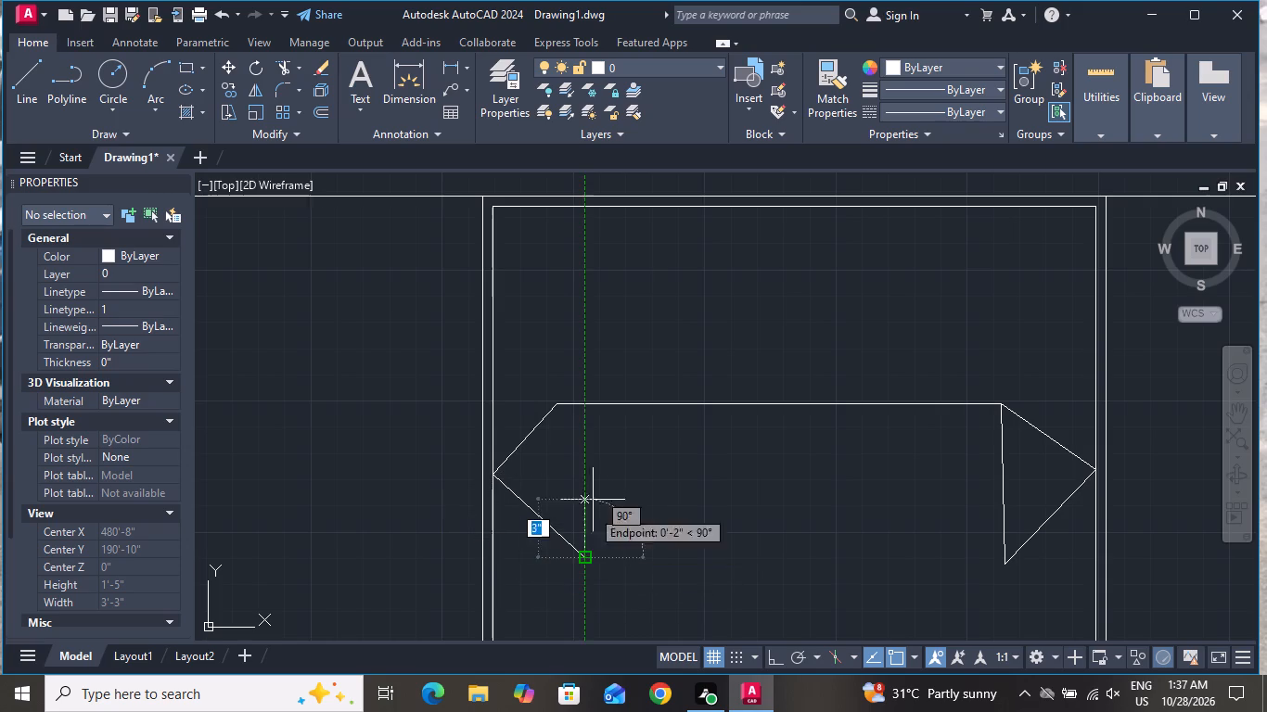
left_click(556, 403)
right_click(556, 403)
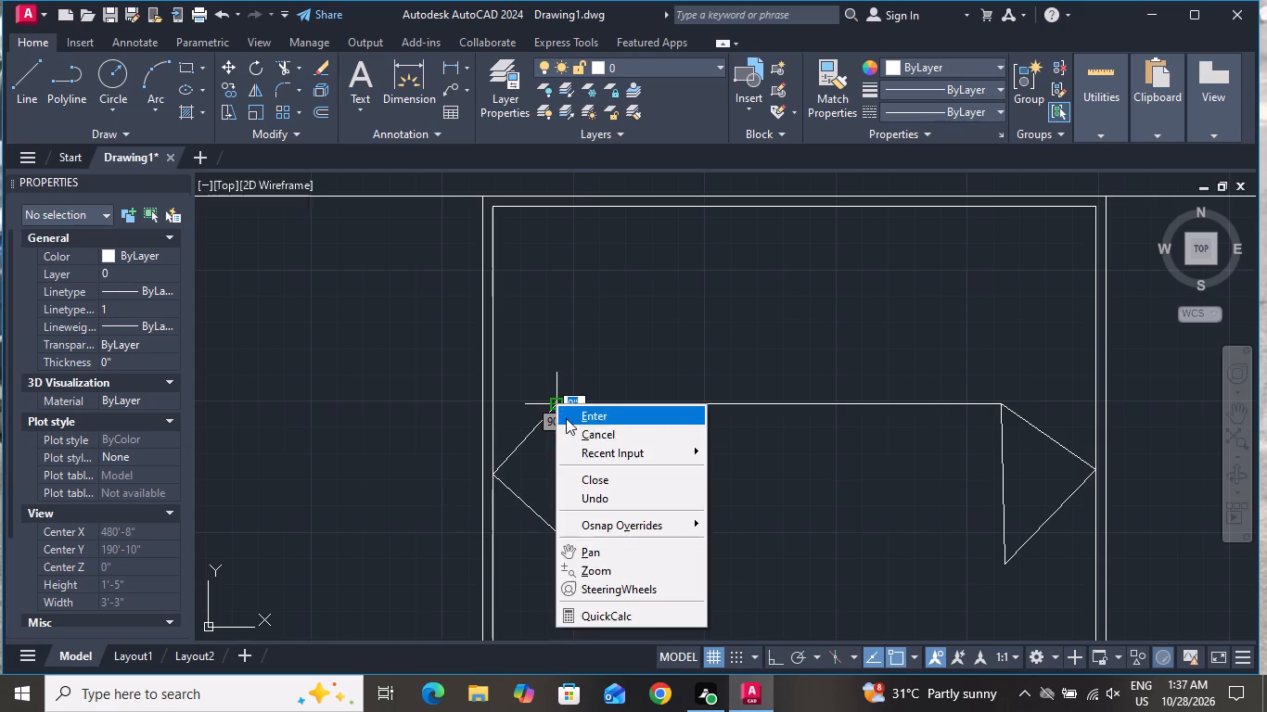
left_click(583, 432)
Draw a second blanket line about 3'-6" long just below the first, between the west and east folds.
left_click(7, 81)
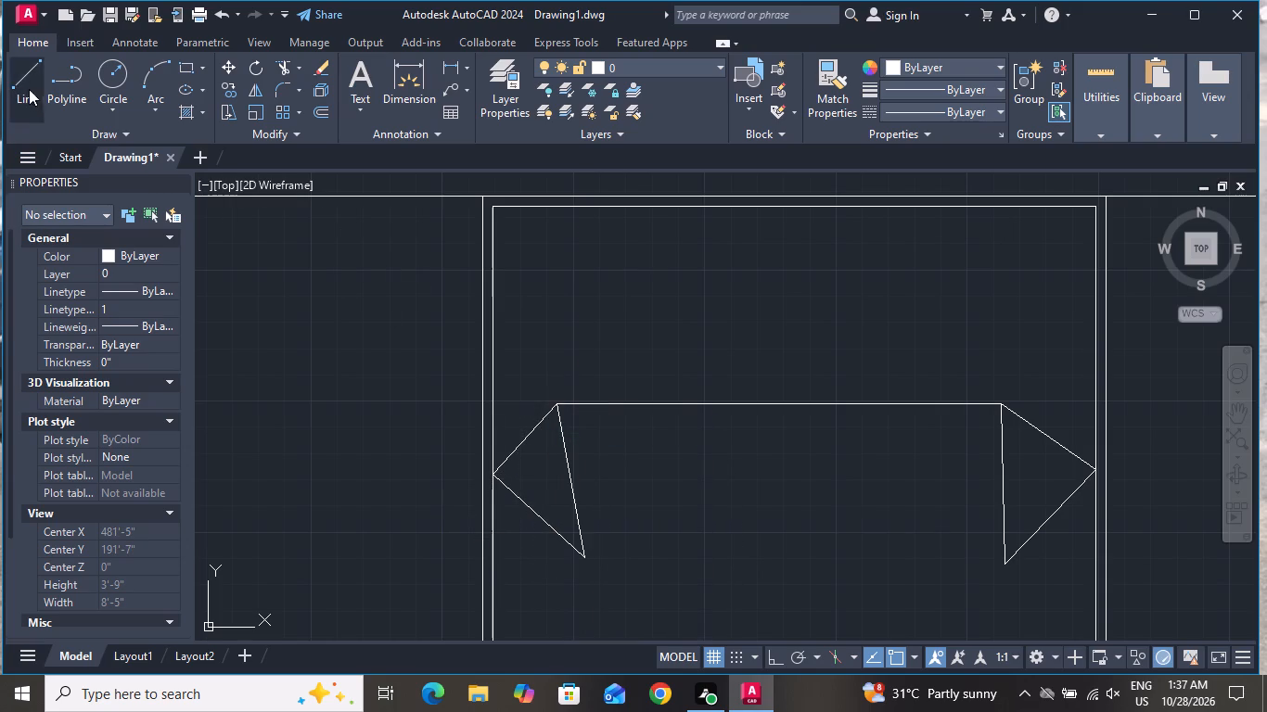
left_click(13, 73)
scroll(561, 415, "up", 1)
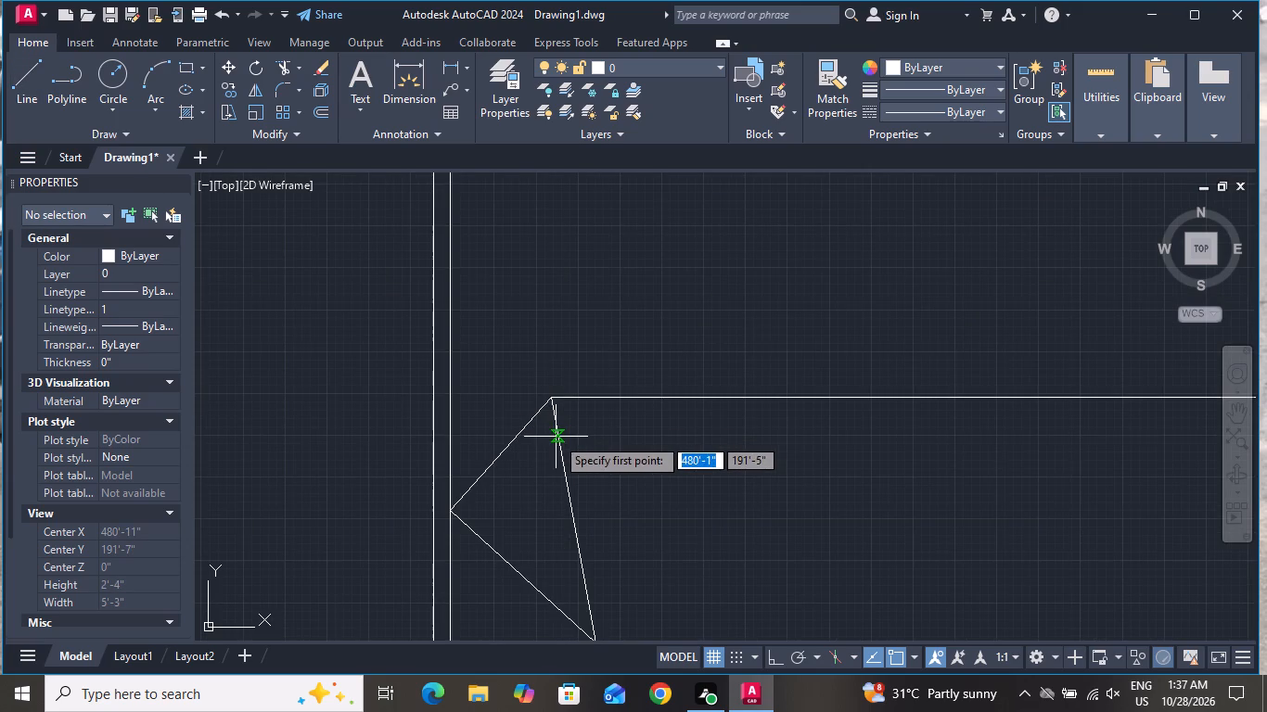
left_click(556, 437)
scroll(827, 471, "down", 3)
scroll(942, 469, "up", 4)
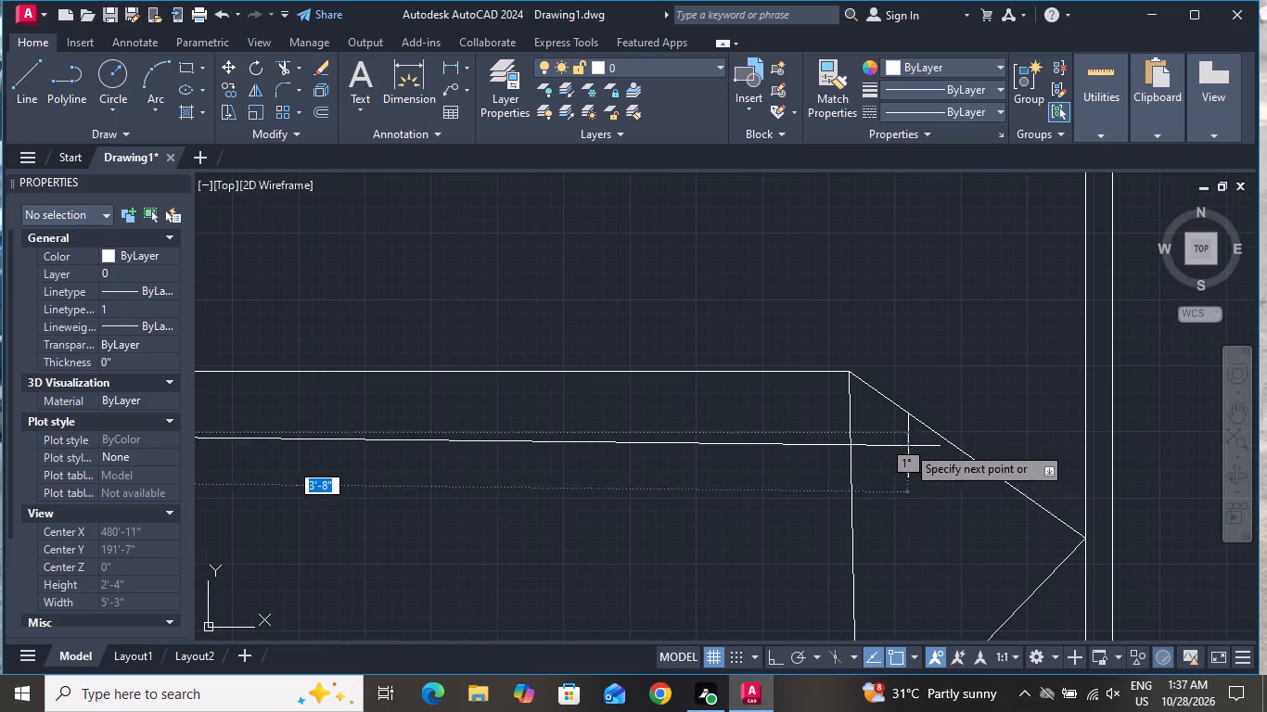
left_click(851, 434)
right_click(851, 434)
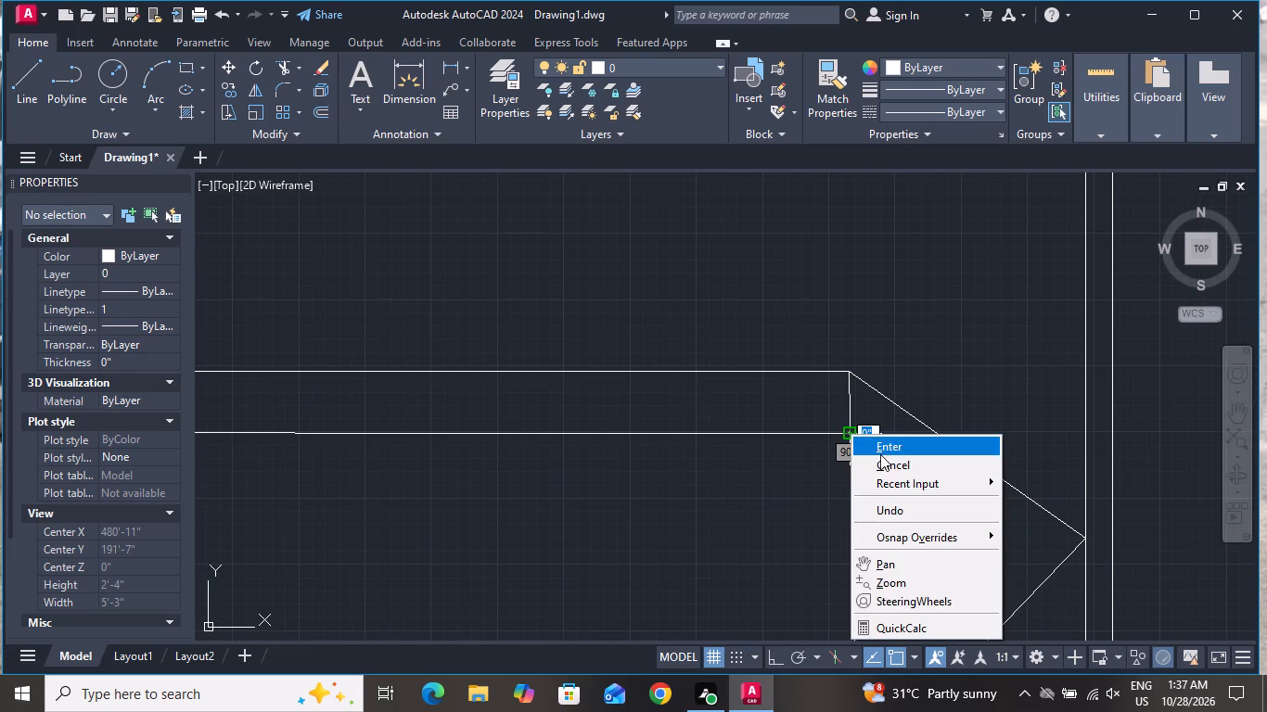
left_click(892, 469)
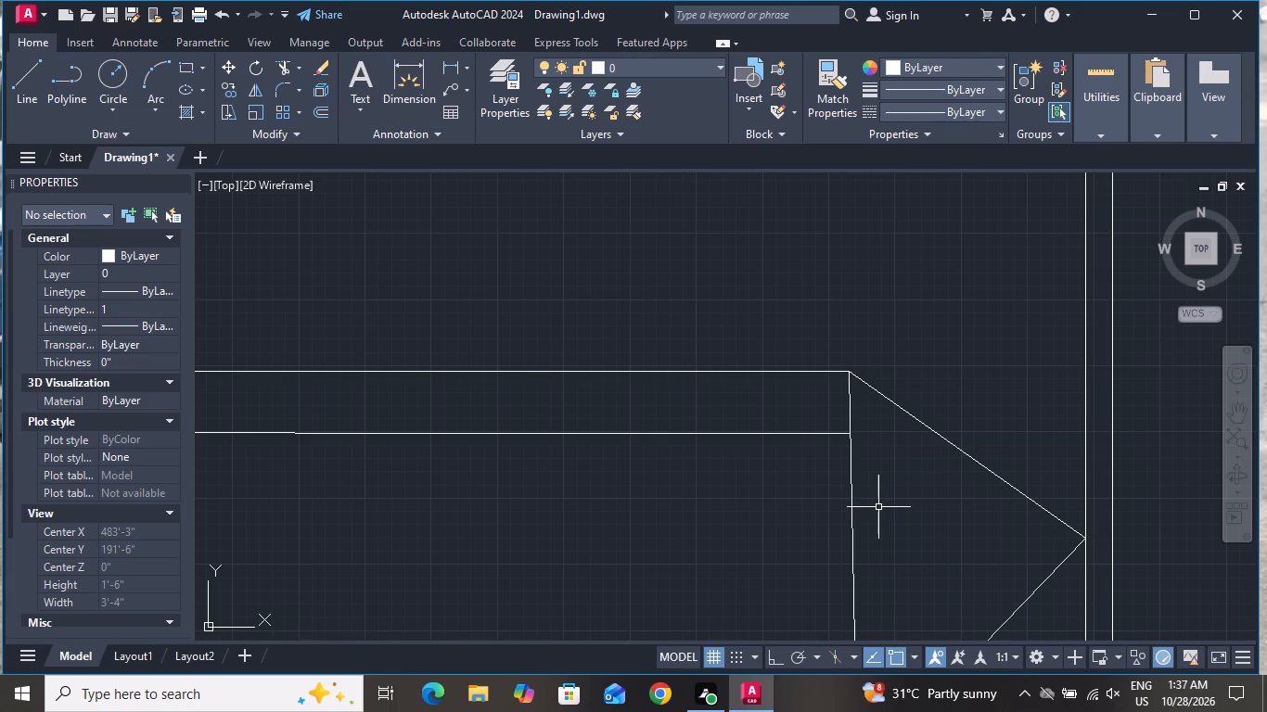
Draw a pillow rectangle about 14" by 10" on the west side of the bed, above the blanket line.
scroll(849, 510, "down", 3)
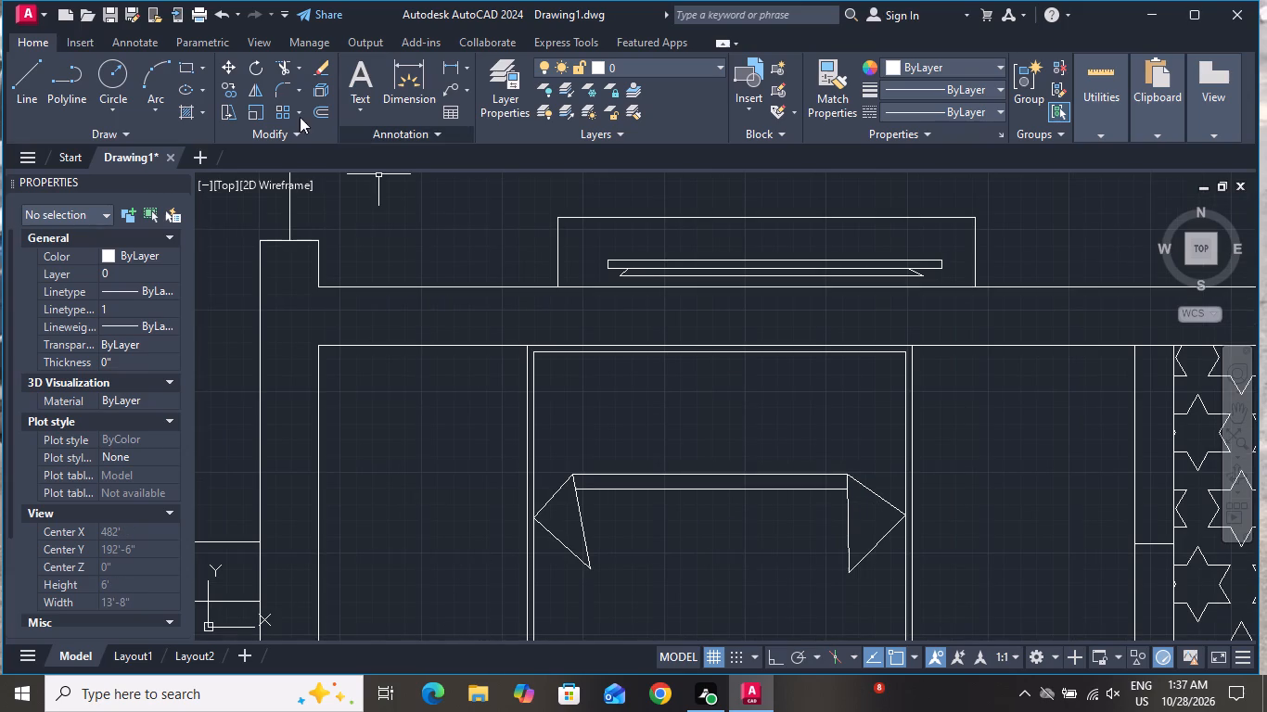
left_click(187, 57)
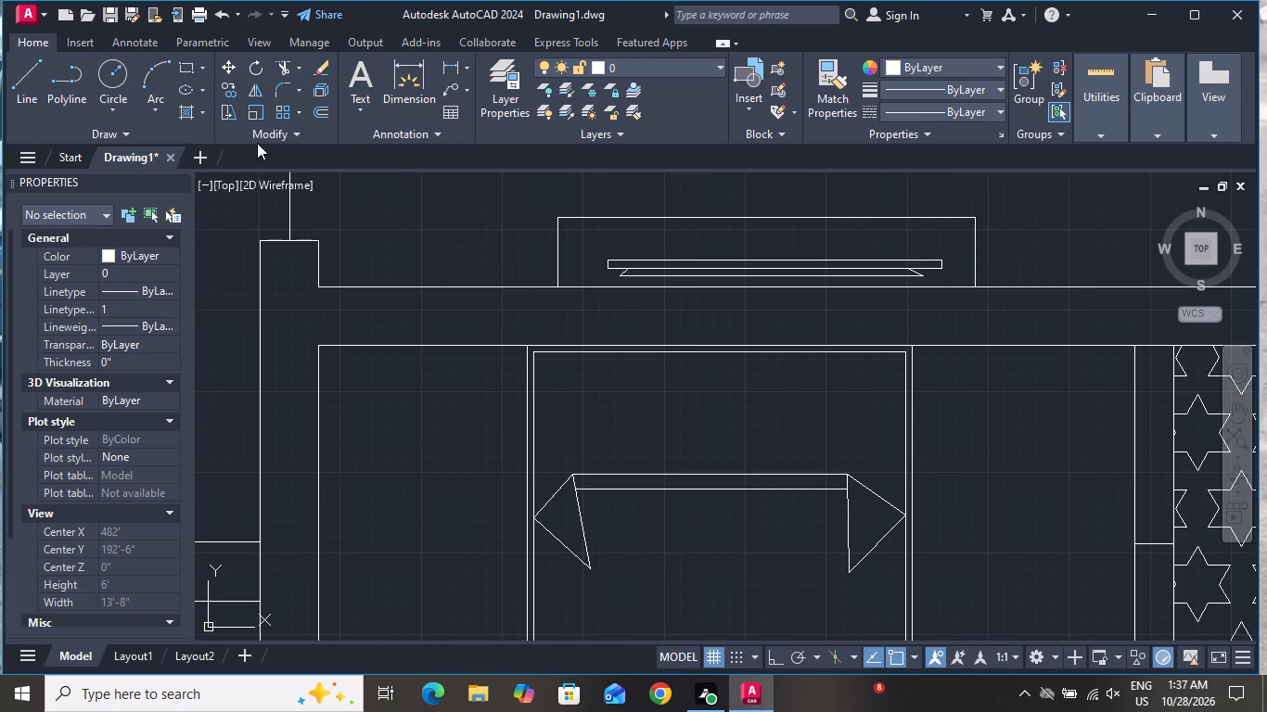
left_click(185, 69)
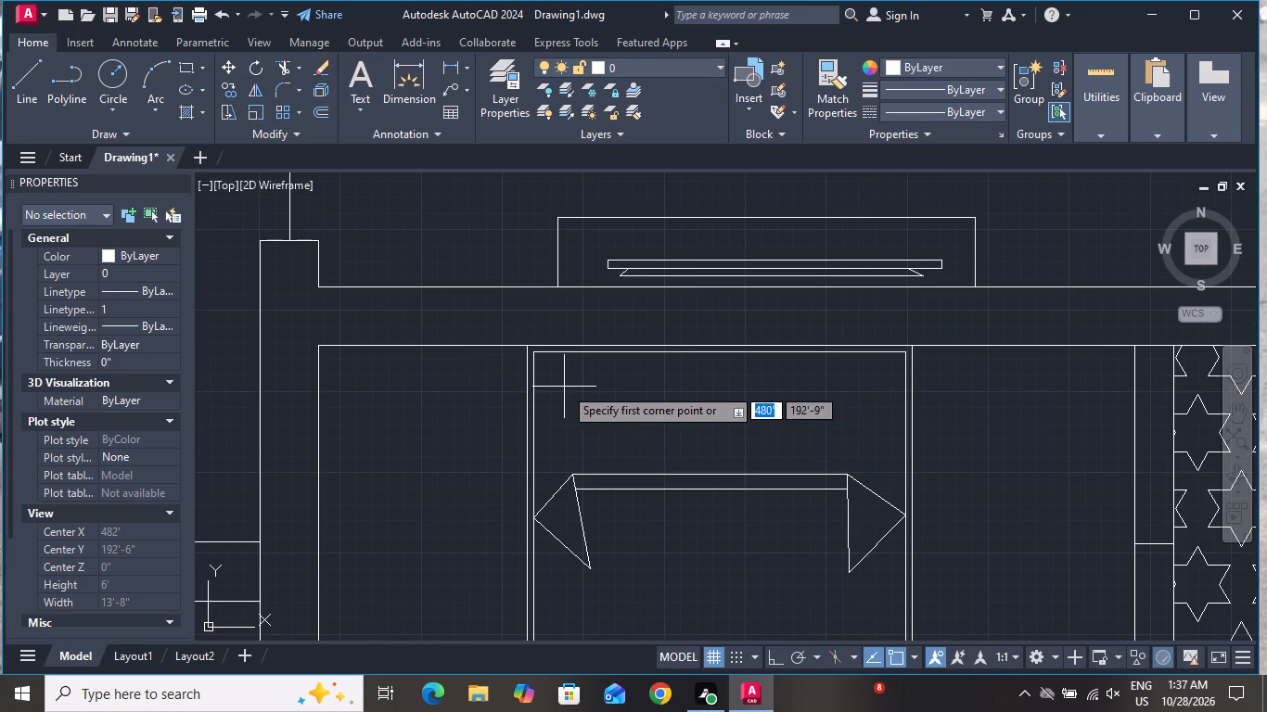
left_click(571, 391)
left_click(665, 453)
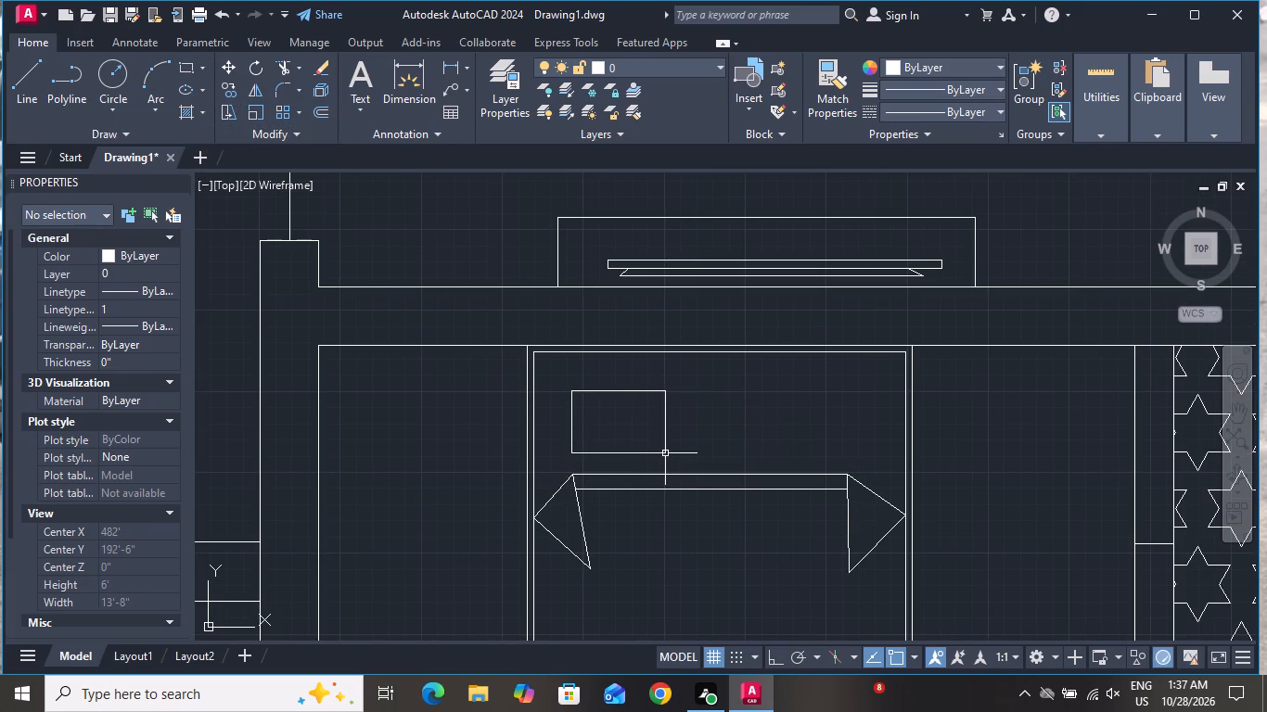
Copy the pillow rectangle about 2'-5" east to the other side of the bed.
left_click(664, 451)
left_click(666, 447)
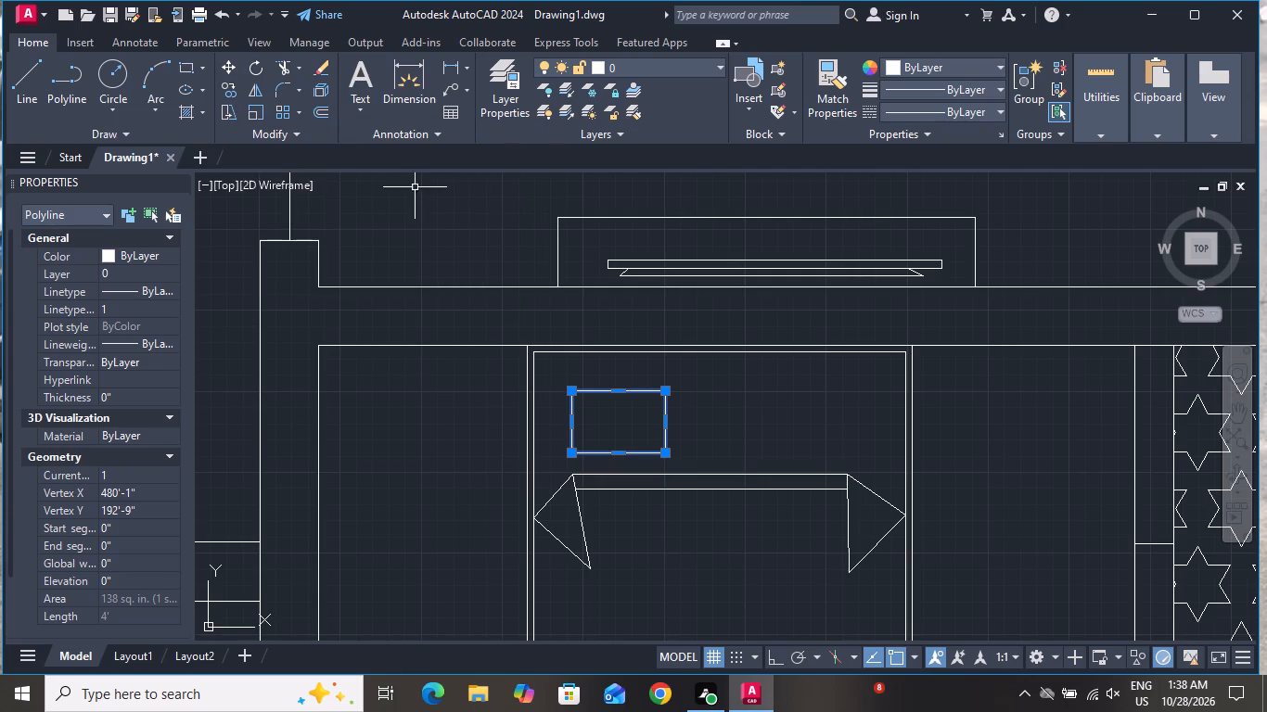
left_click(230, 91)
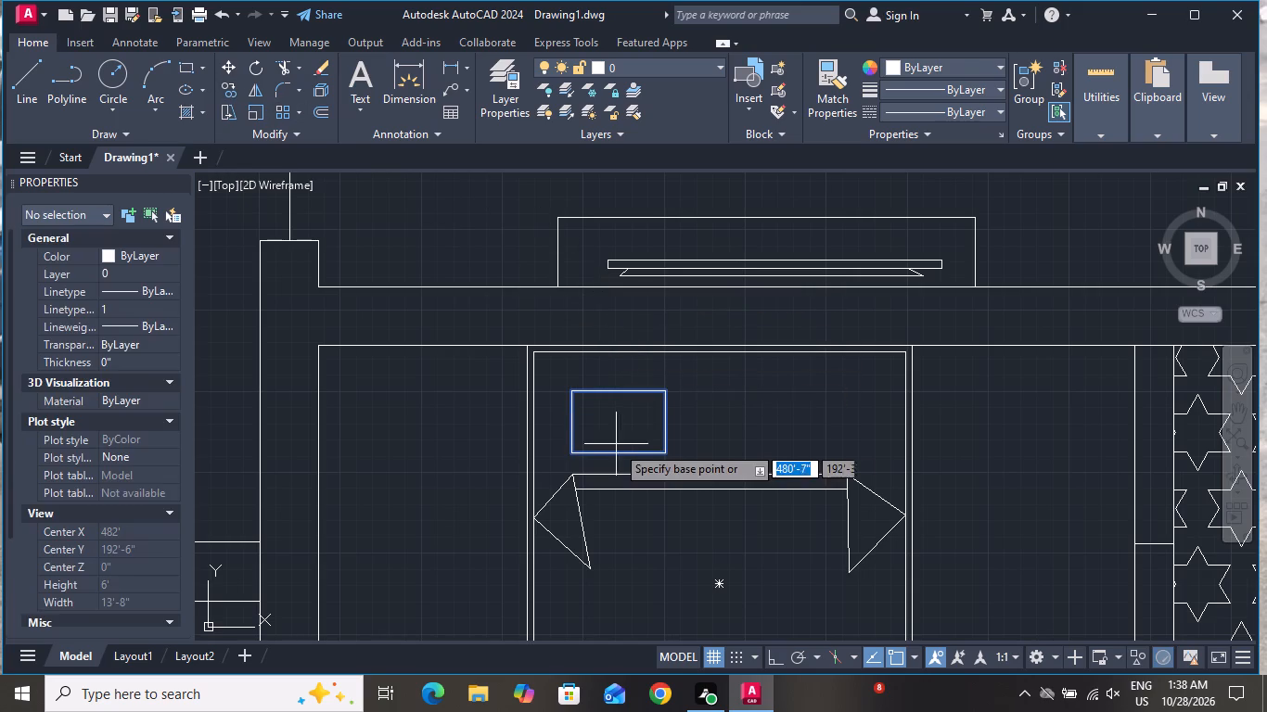
left_click(616, 427)
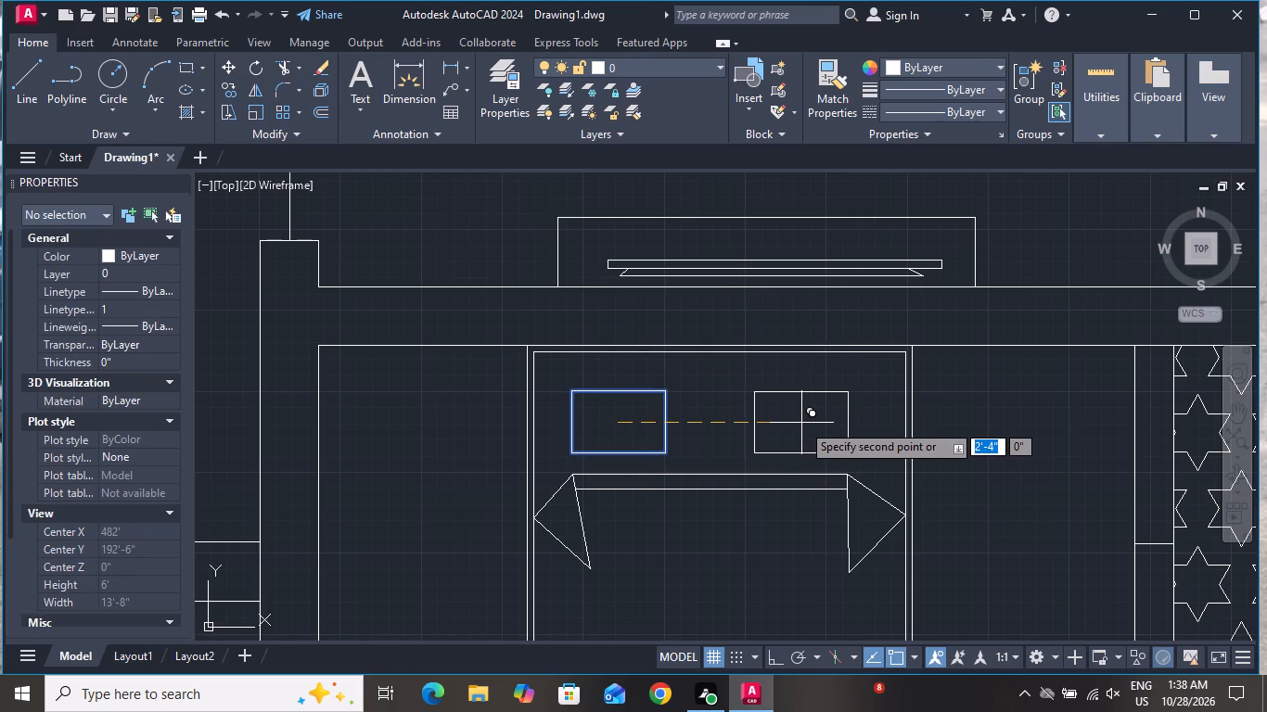
left_click(805, 422)
right_click(805, 422)
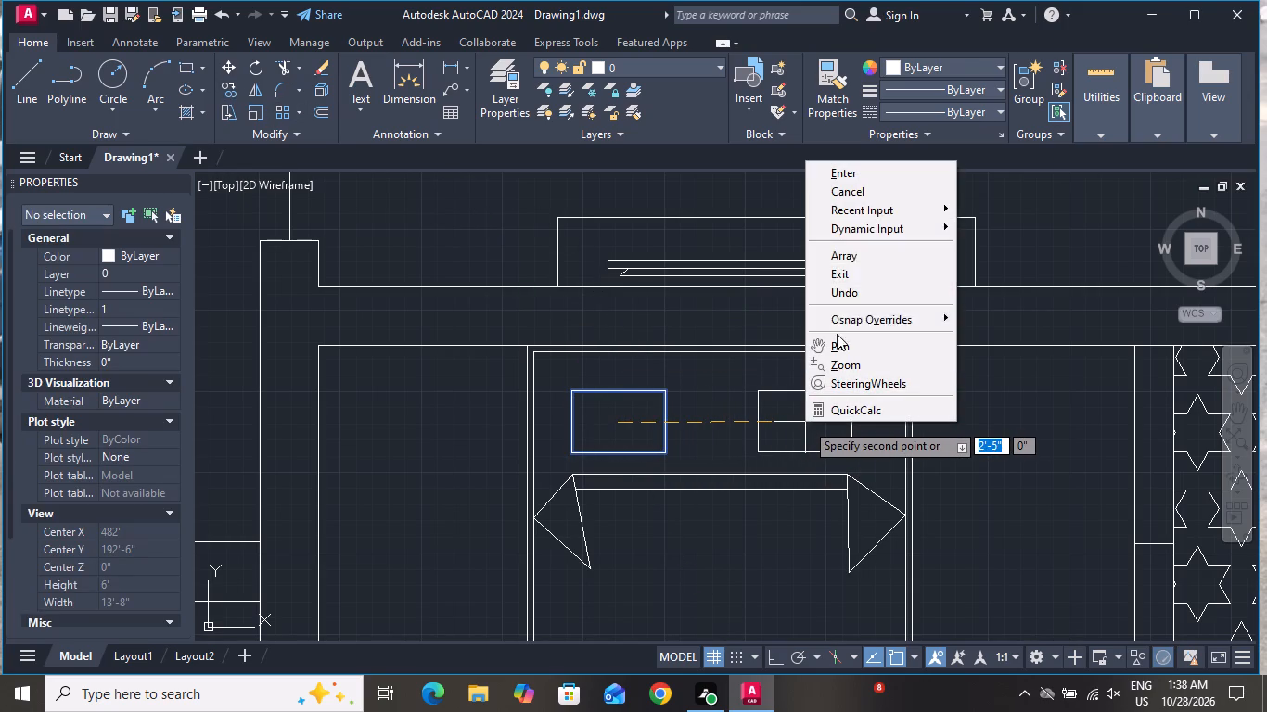
left_click(844, 195)
Draw a bedside table rectangle about 1' square beside the bed's upper east side.
scroll(798, 276, "down", 3)
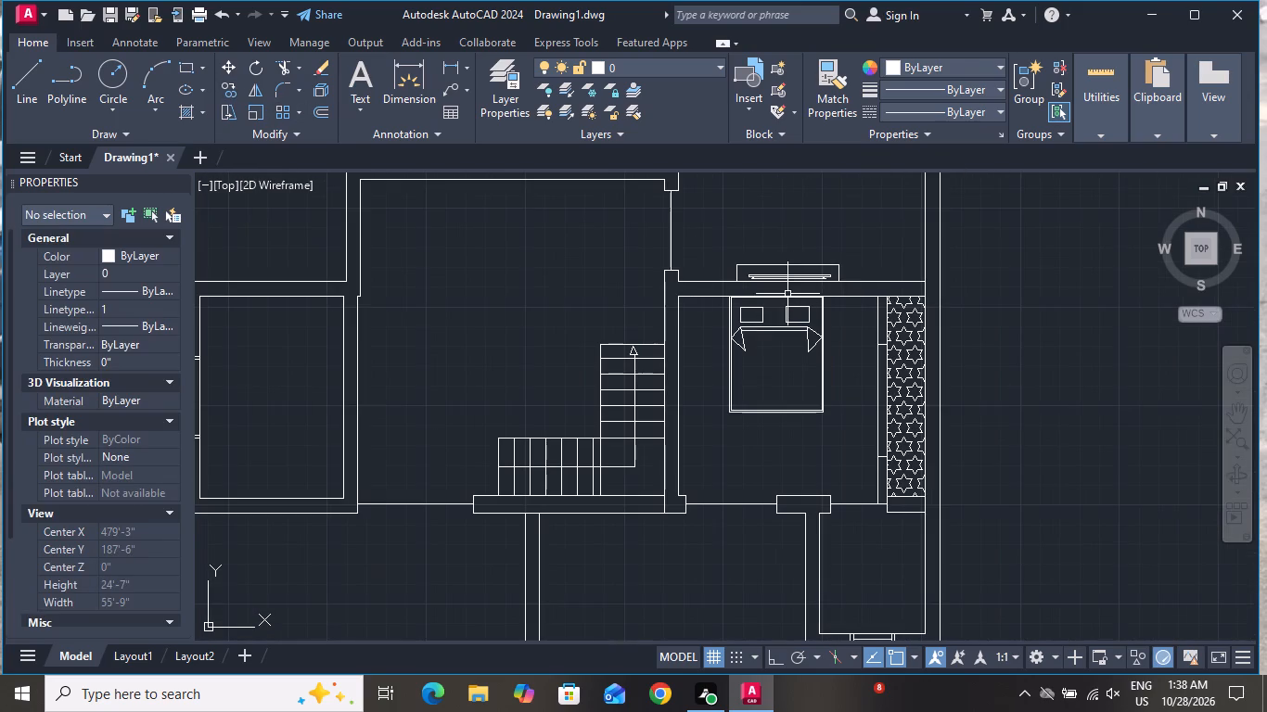
left_click(188, 70)
scroll(842, 303, "up", 1)
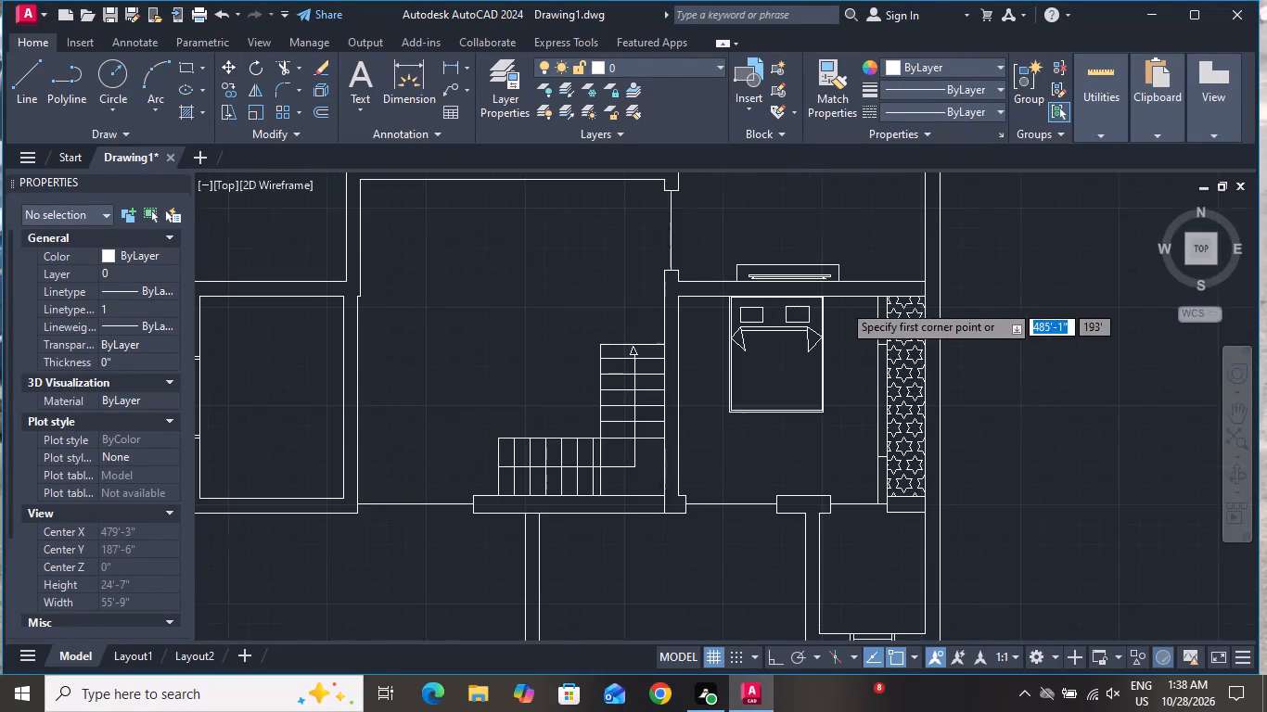
scroll(843, 303, "up", 2)
left_click(785, 295)
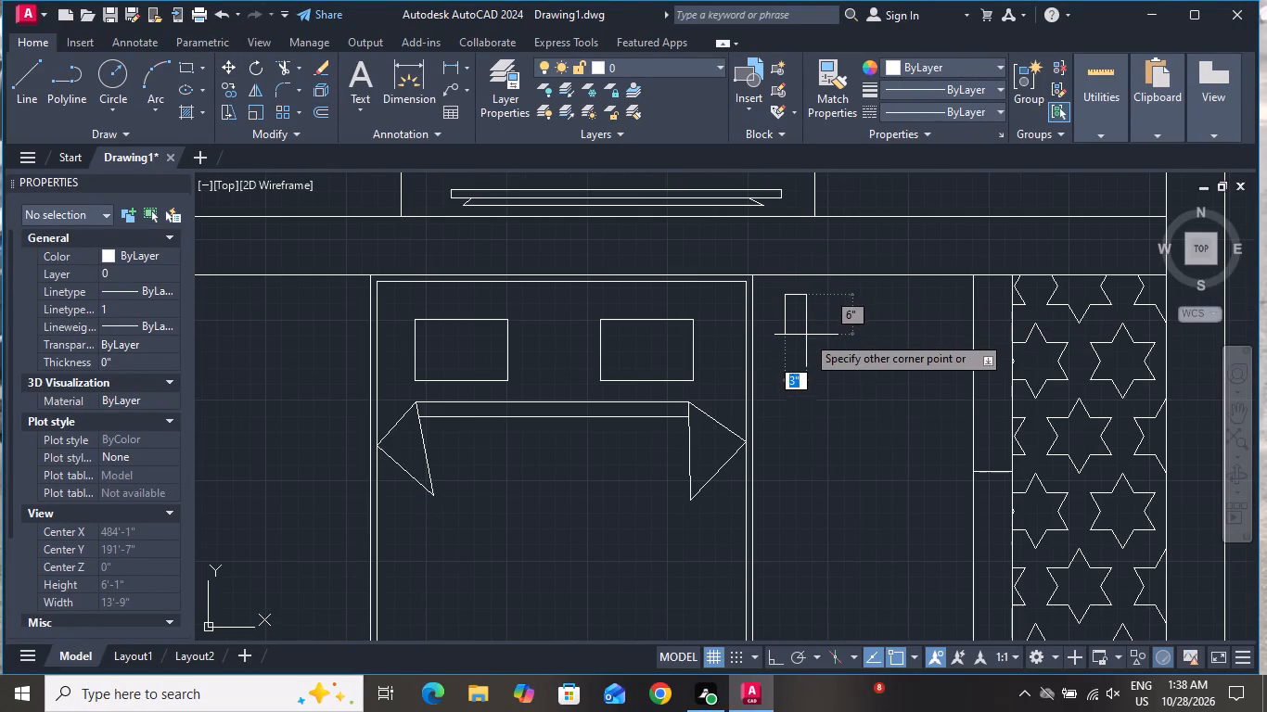
left_click(871, 373)
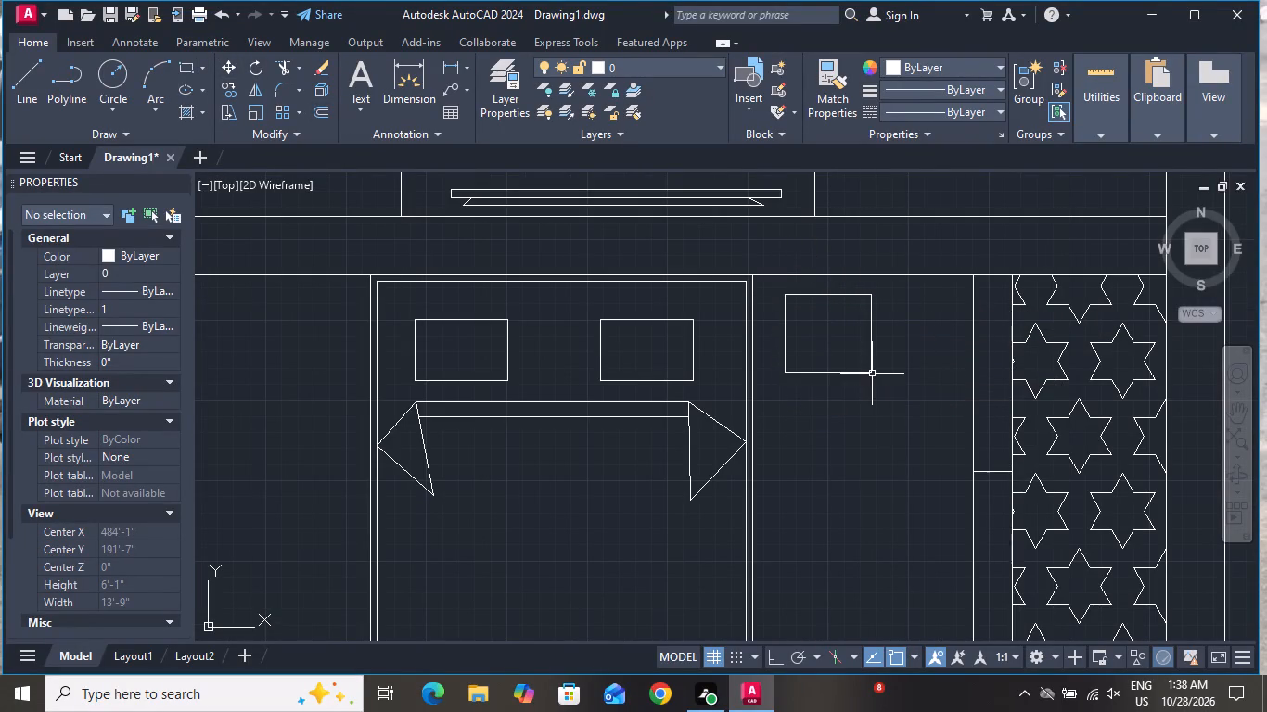
Offset the bedside table rectangle 1" to the inside.
type("O 1")
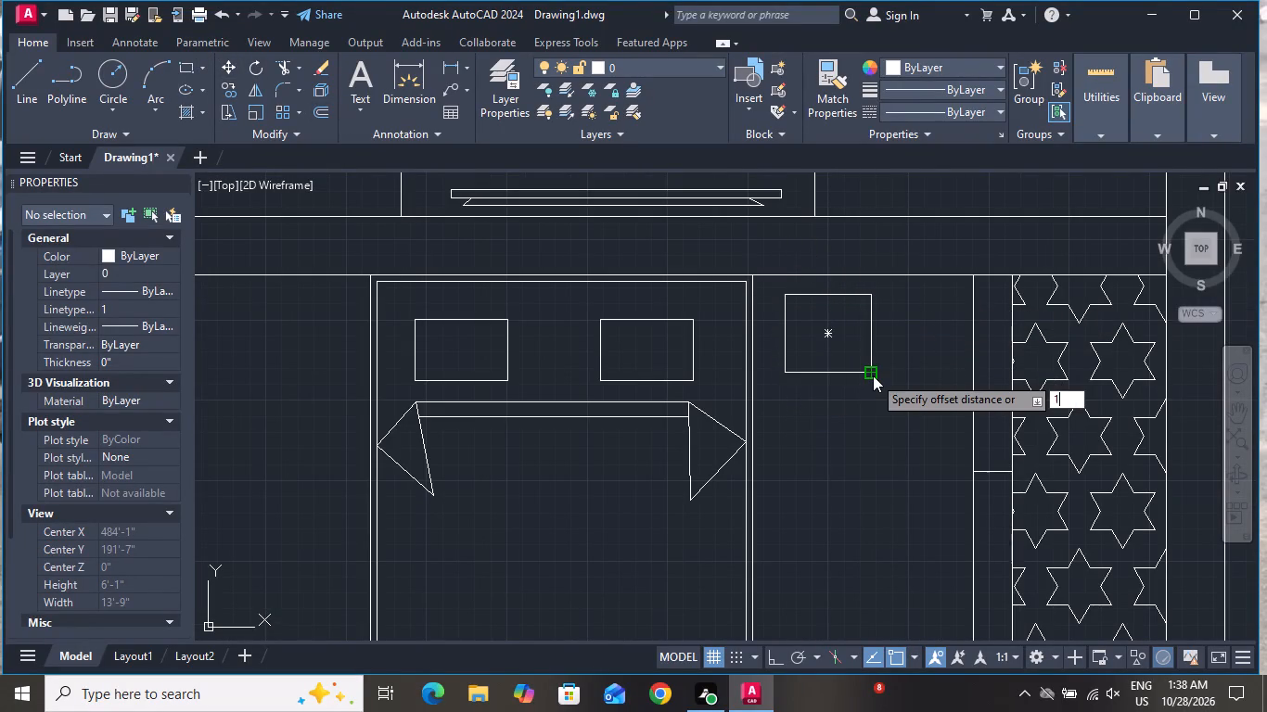
key("shift+quotedbl")
key("Return")
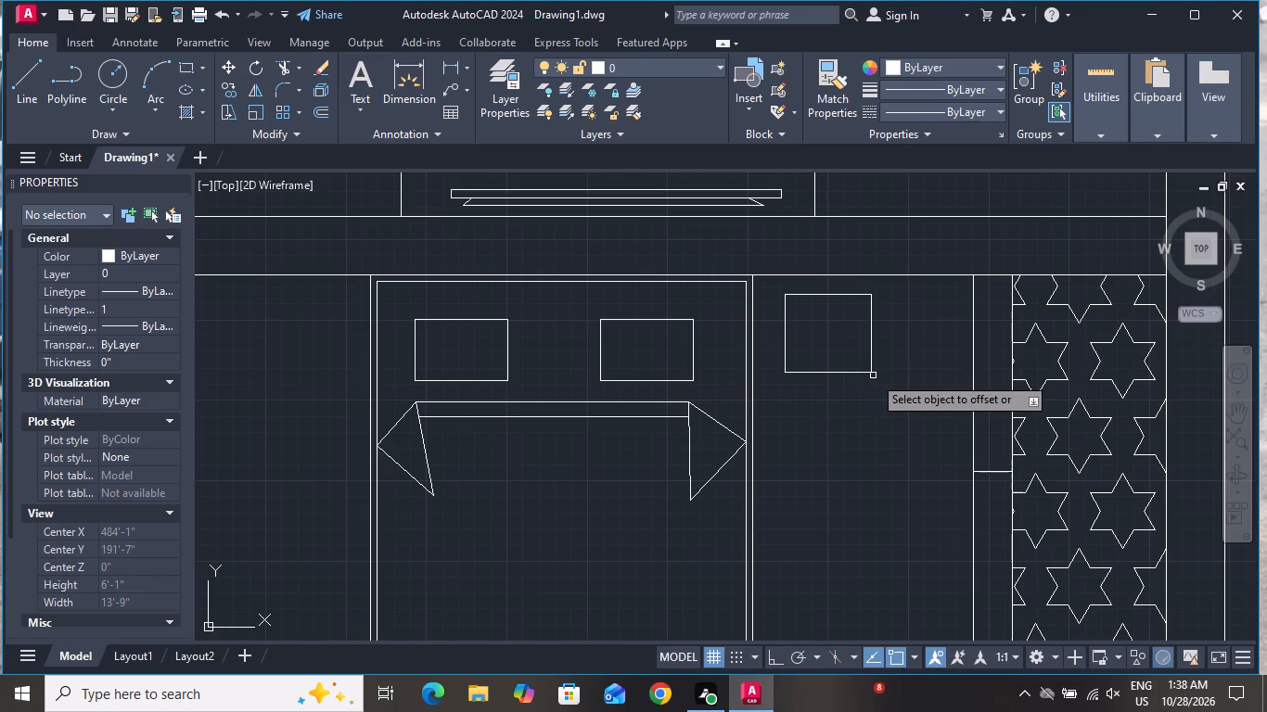
left_click(876, 367)
left_click(869, 367)
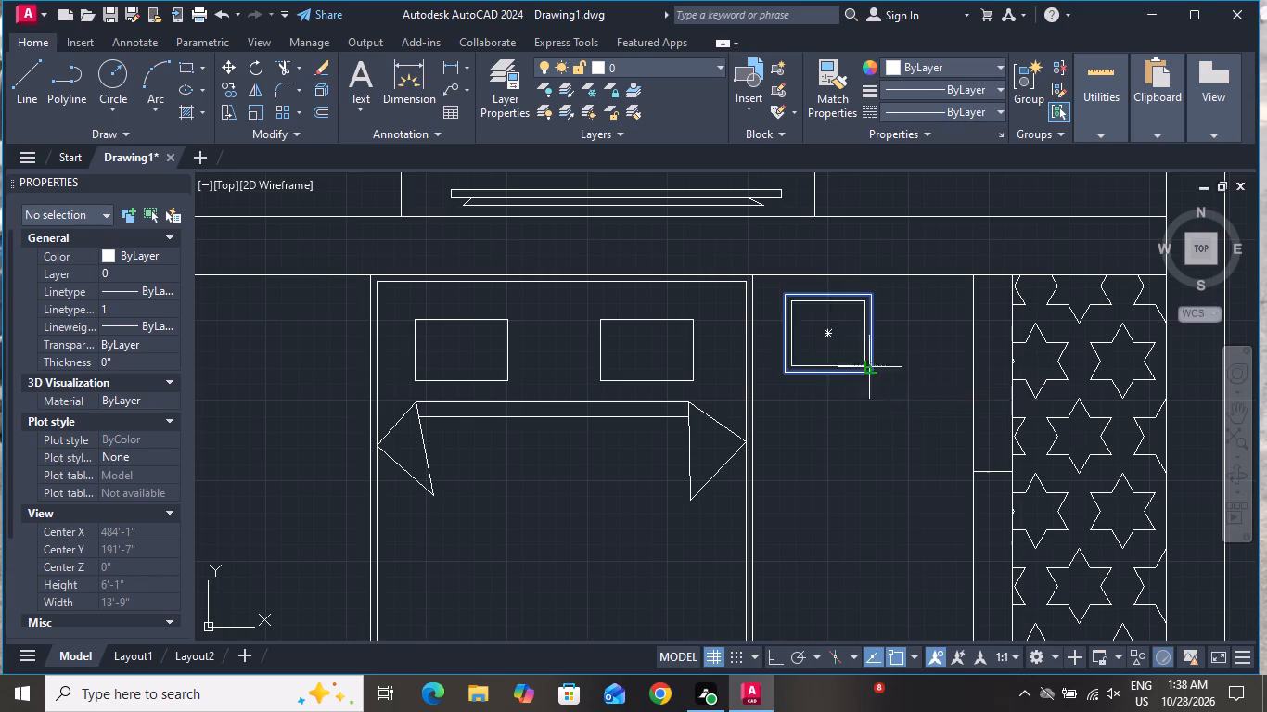
left_click(833, 372)
right_click(833, 413)
left_click(861, 441)
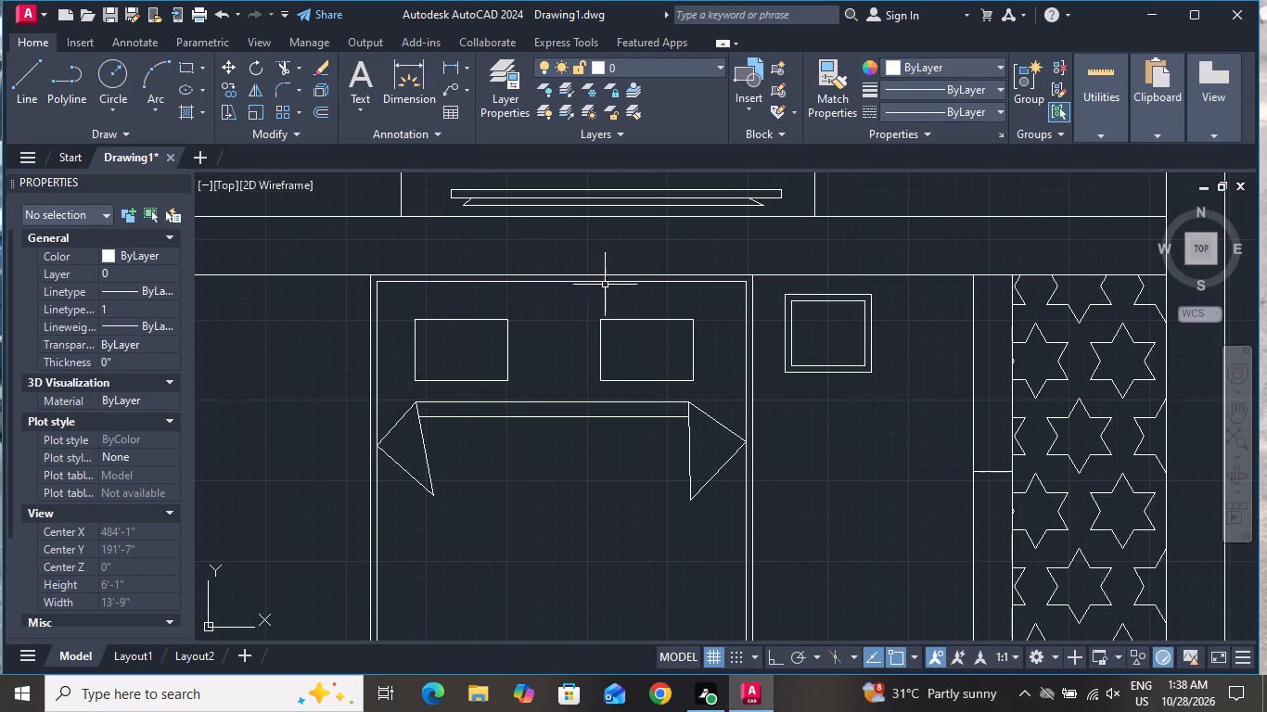
Draw a lamp circle of about 3" radius at the centre of the bedside table on the bed's east side.
left_click(112, 70)
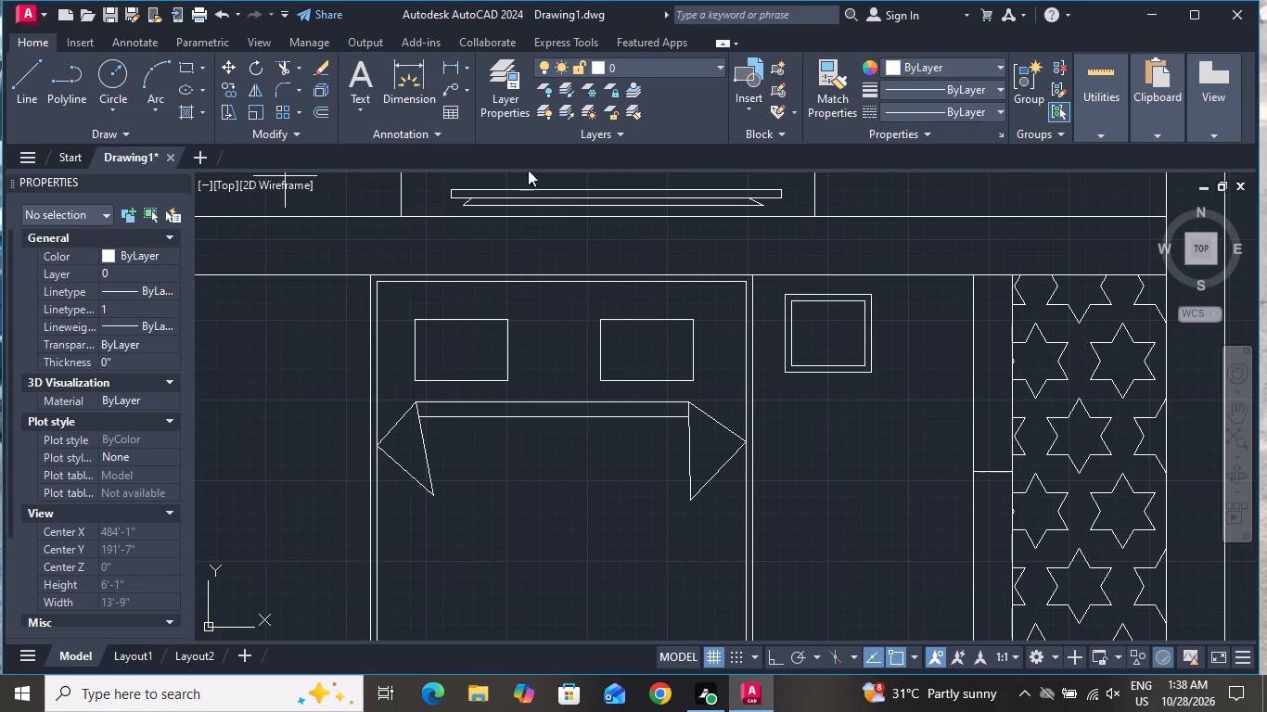
left_click(831, 337)
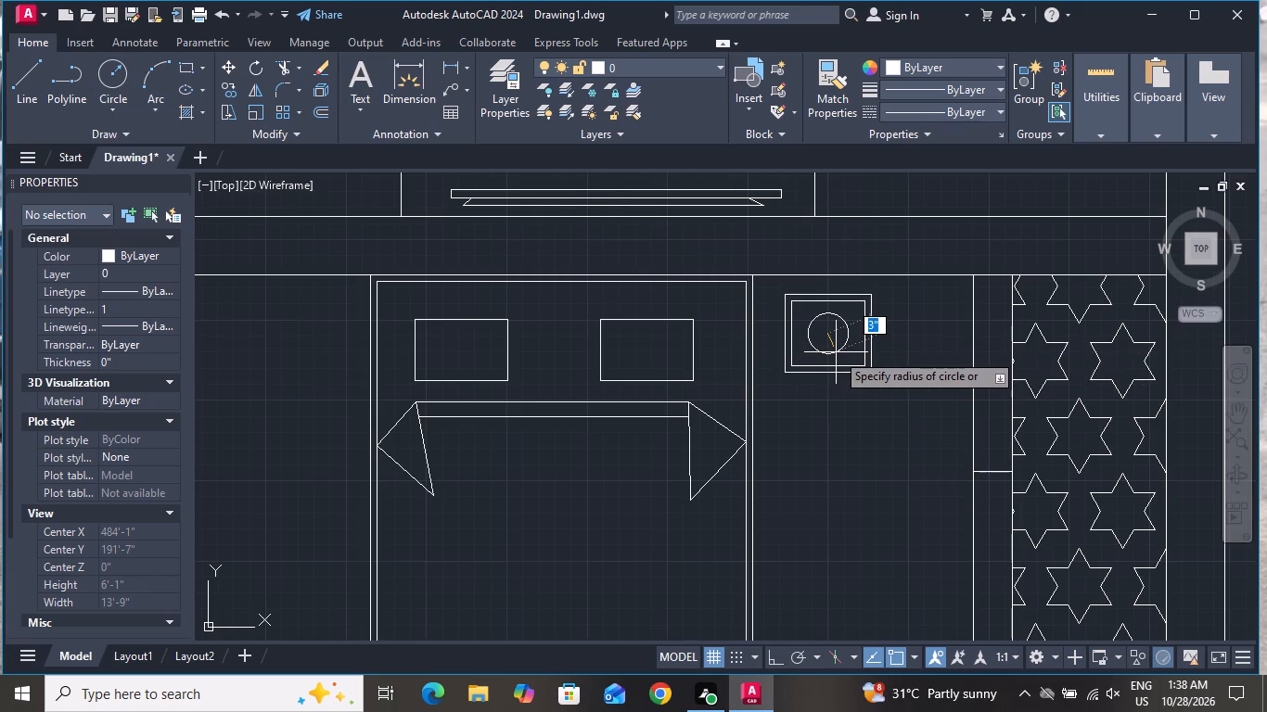
left_click(836, 352)
Draw crosshair lines through the lamp circle, a vertical one about 8" long and a horizontal one about 9" long.
left_click(22, 67)
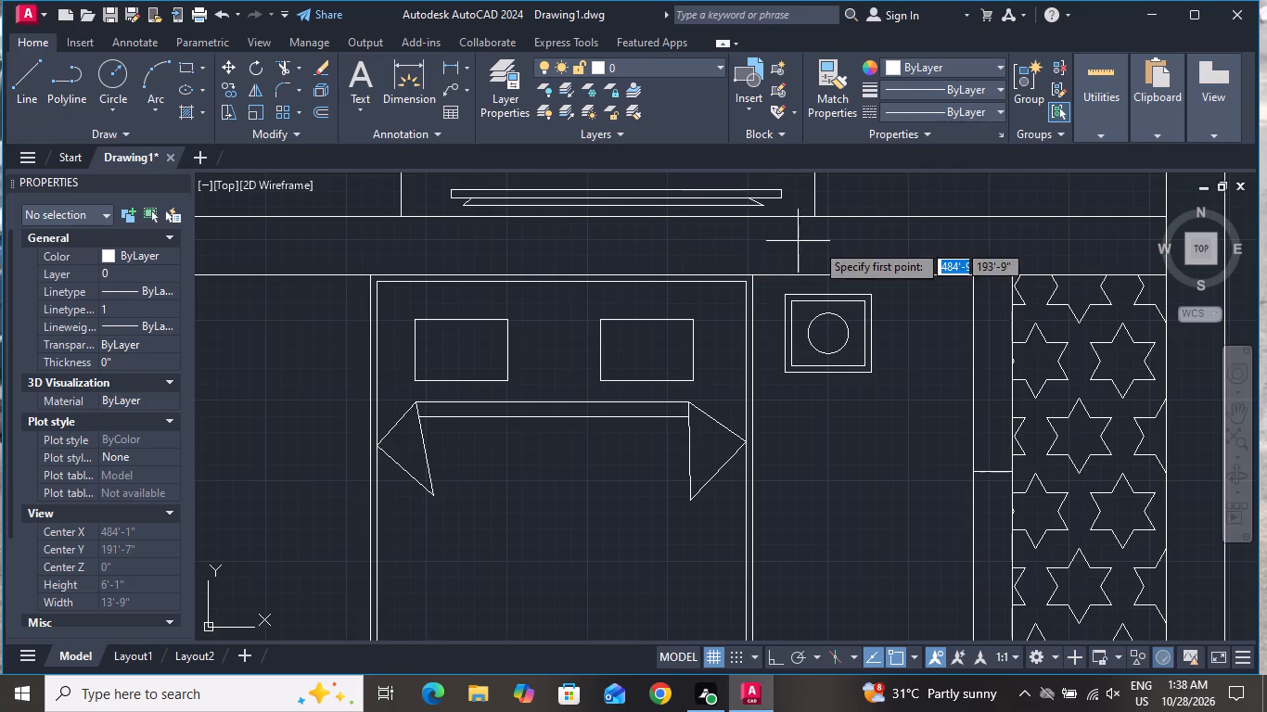
scroll(814, 262, "up", 2)
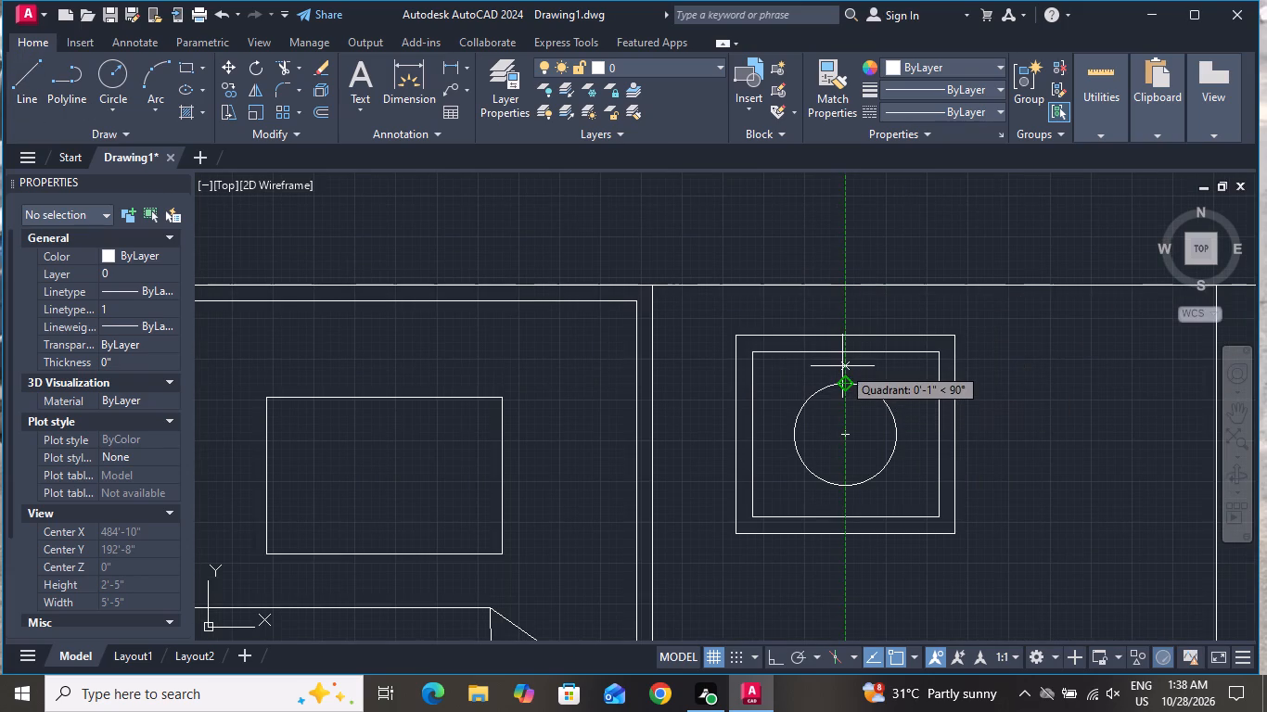
left_click(842, 366)
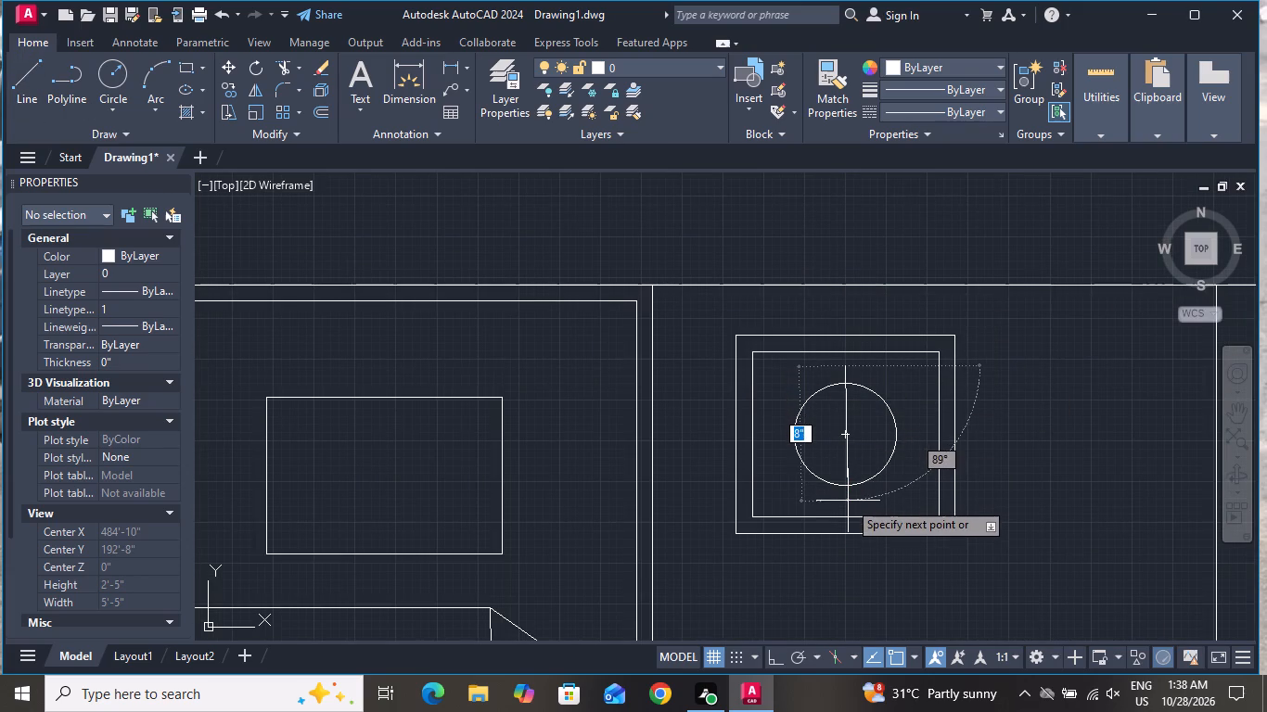
left_click(845, 502)
right_click(848, 502)
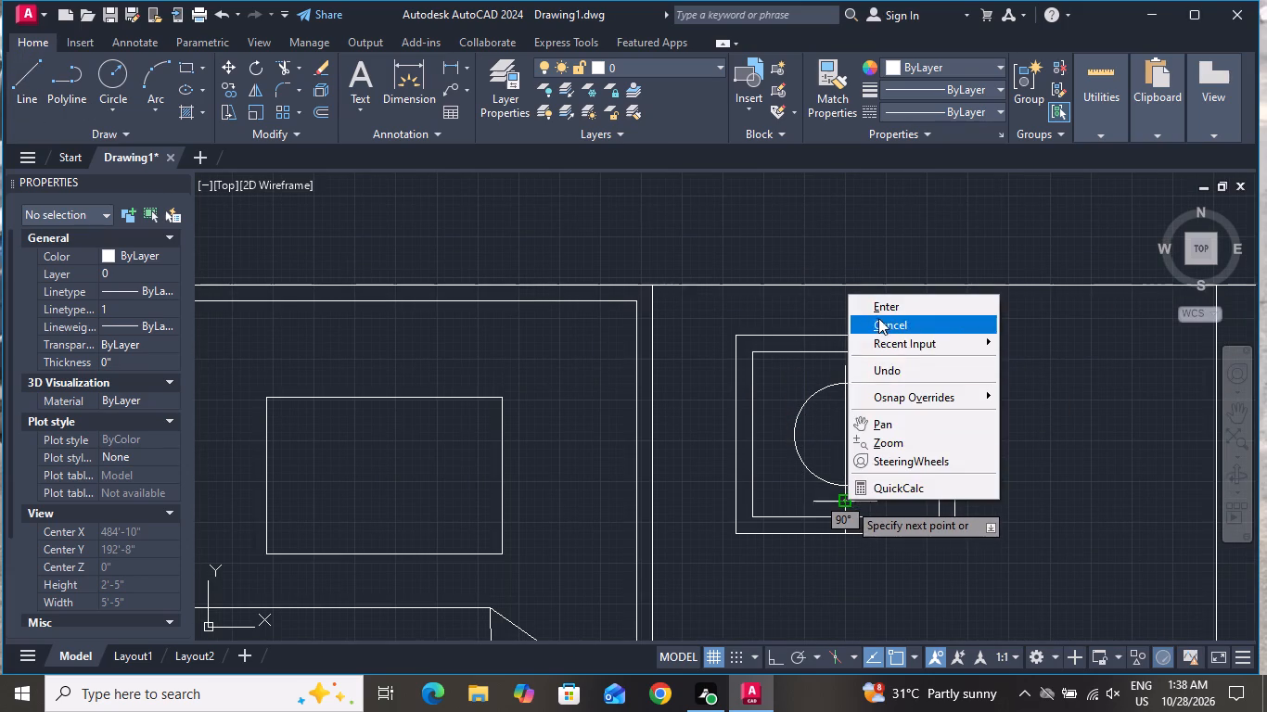
left_click(878, 315)
left_click(32, 66)
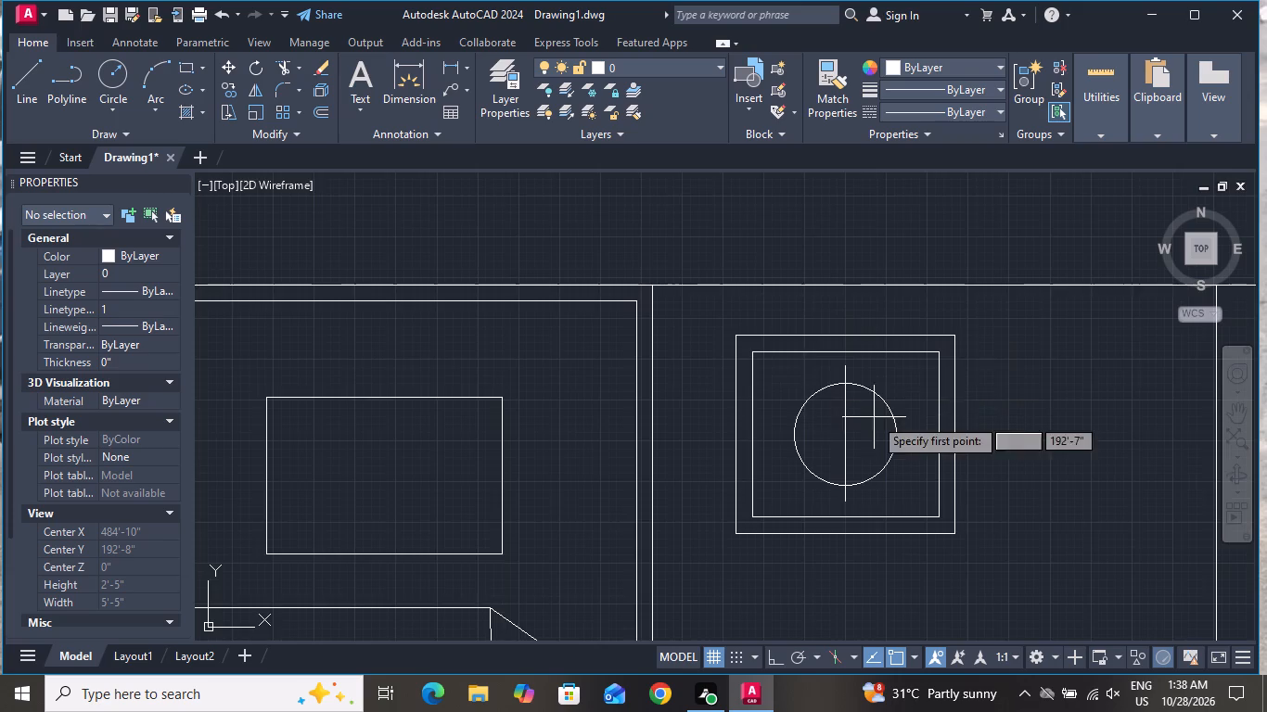
scroll(873, 431, "up", 2)
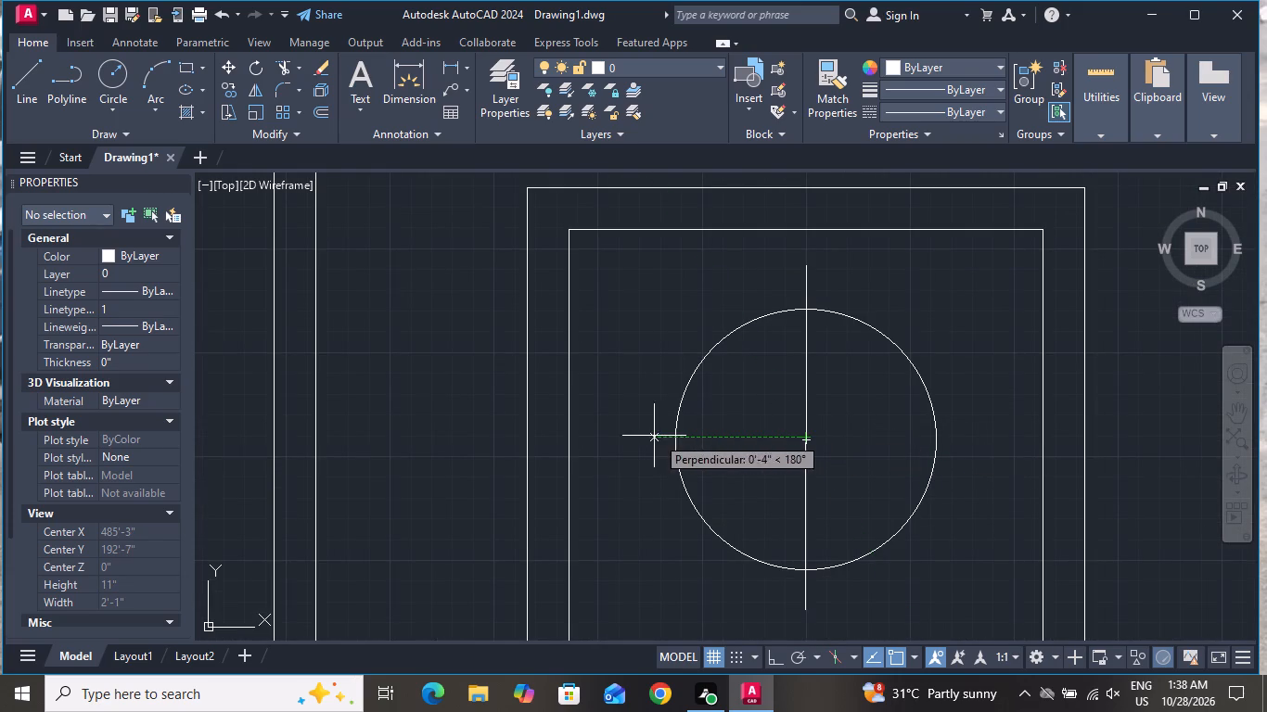
left_click(628, 438)
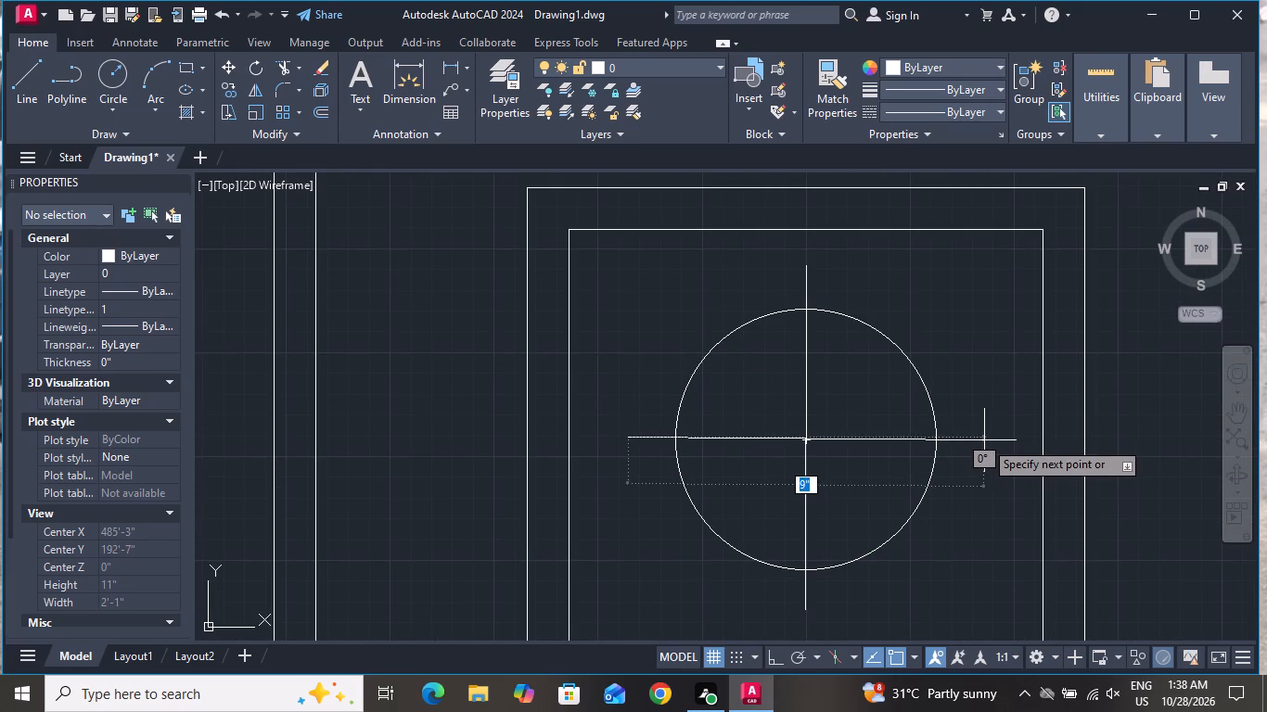
left_click(780, 661)
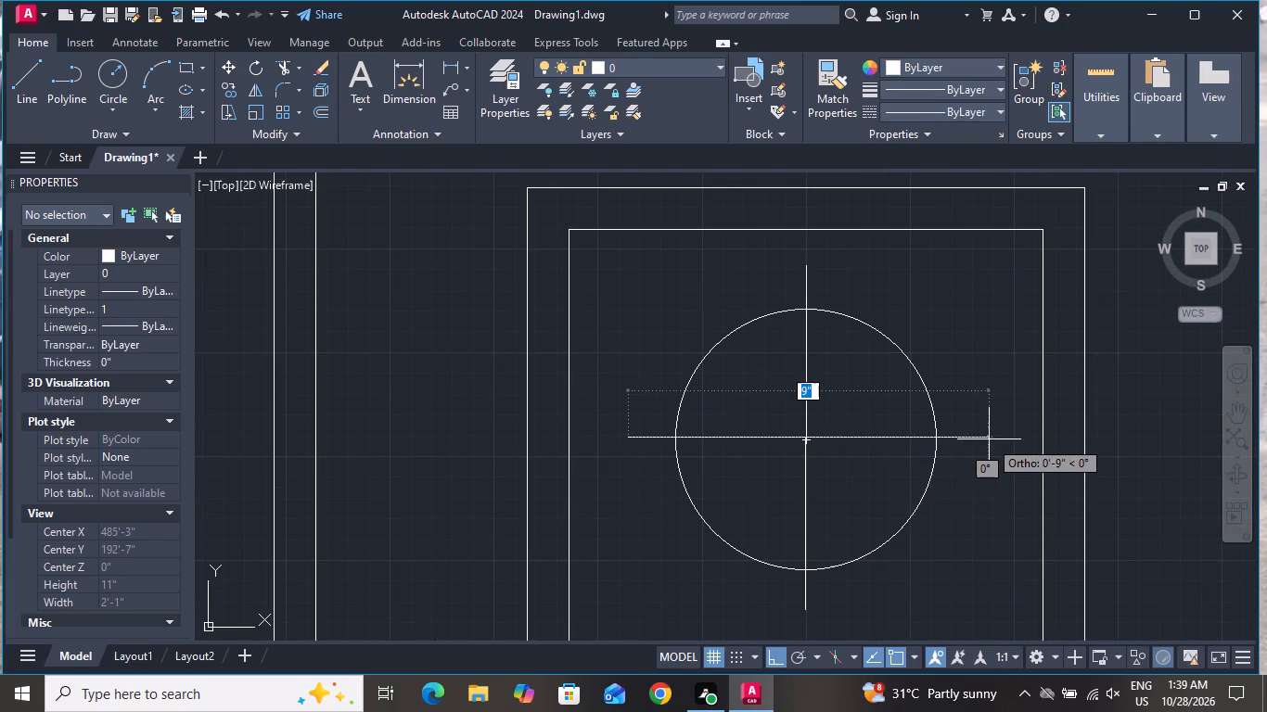
left_click(989, 435)
right_click(989, 435)
left_click(1023, 461)
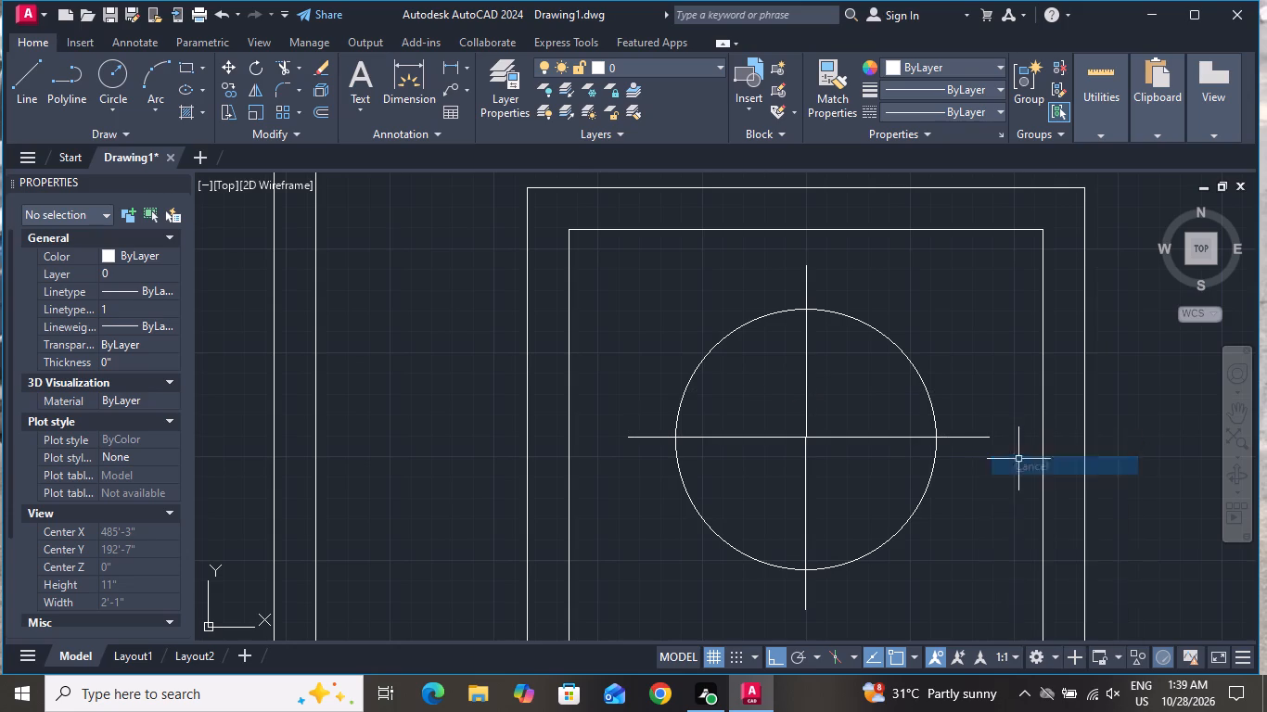
Copy the bedside table with its lamp about 6'-11" west to the other side of the bed.
scroll(1011, 453, "down", 4)
left_click(1043, 402)
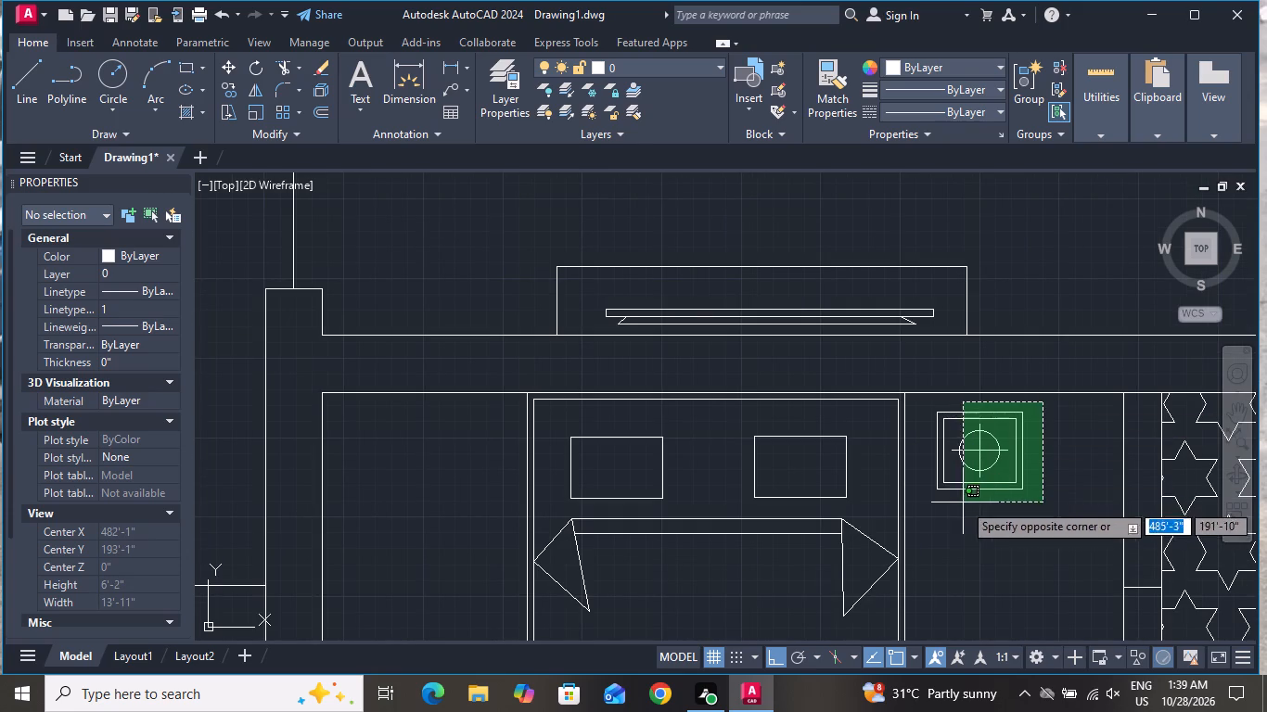
left_click(923, 513)
left_click(229, 87)
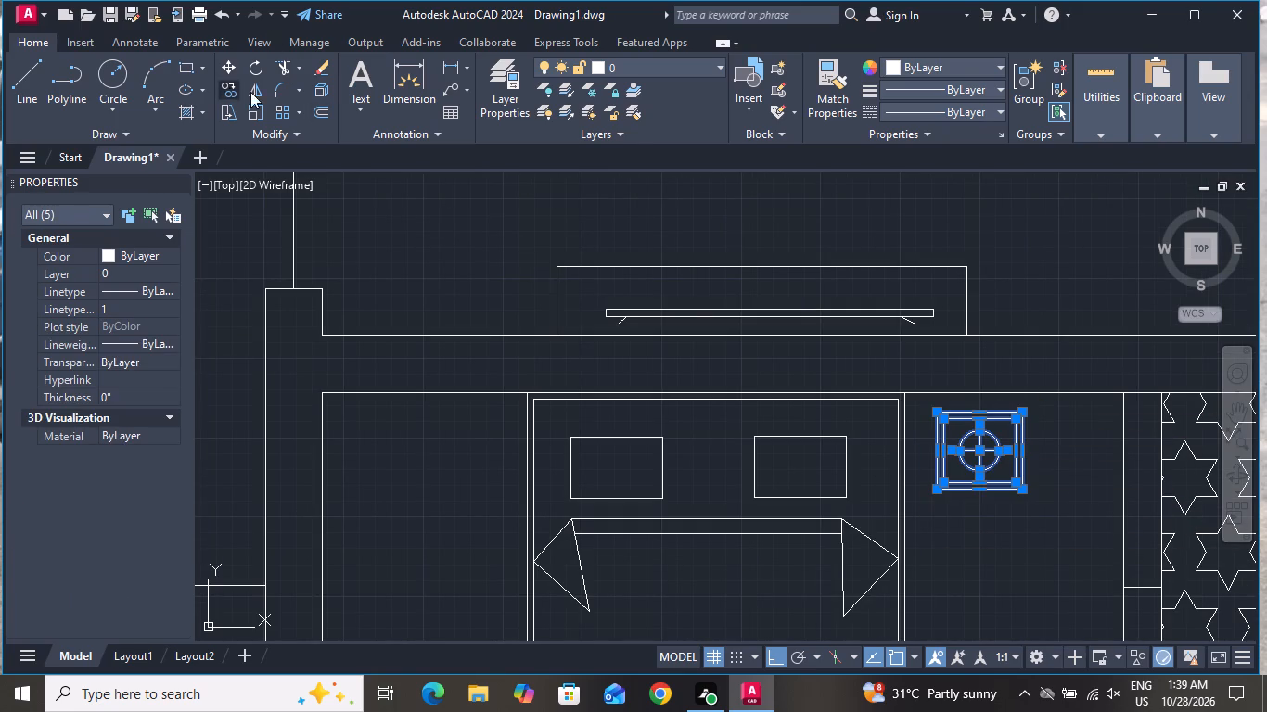
left_click(983, 451)
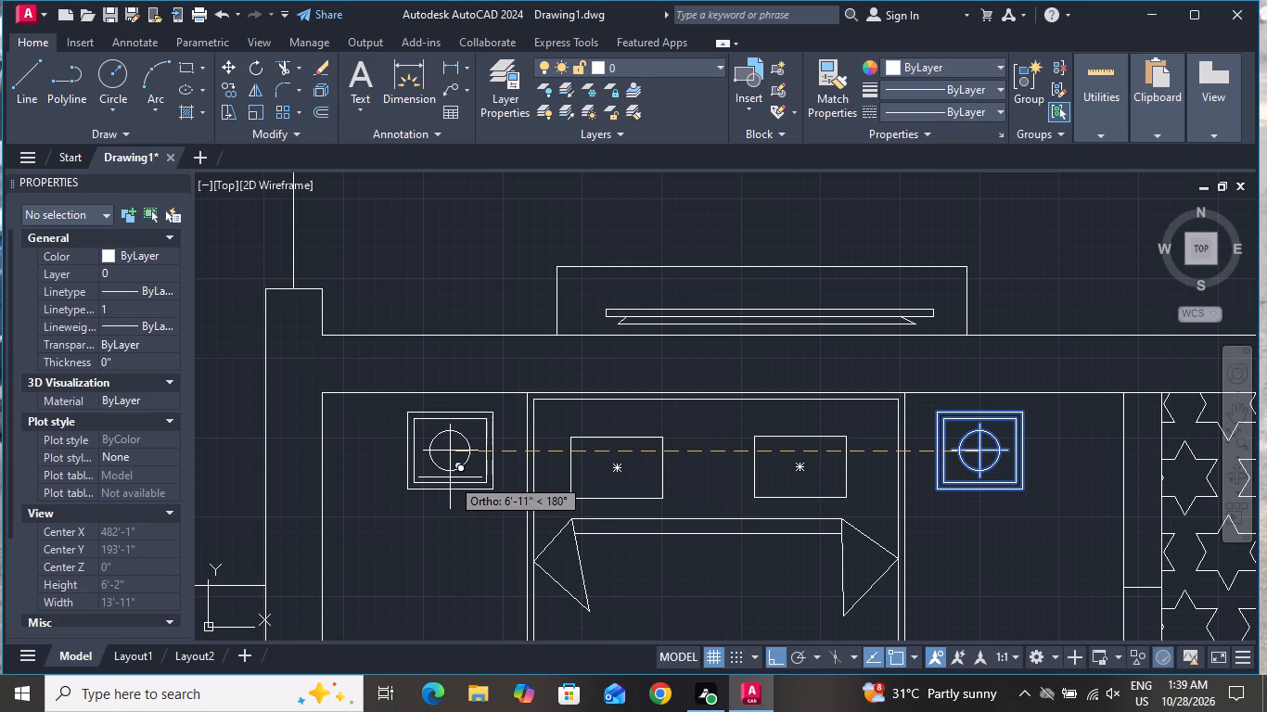
left_click(450, 477)
right_click(461, 477)
left_click(517, 237)
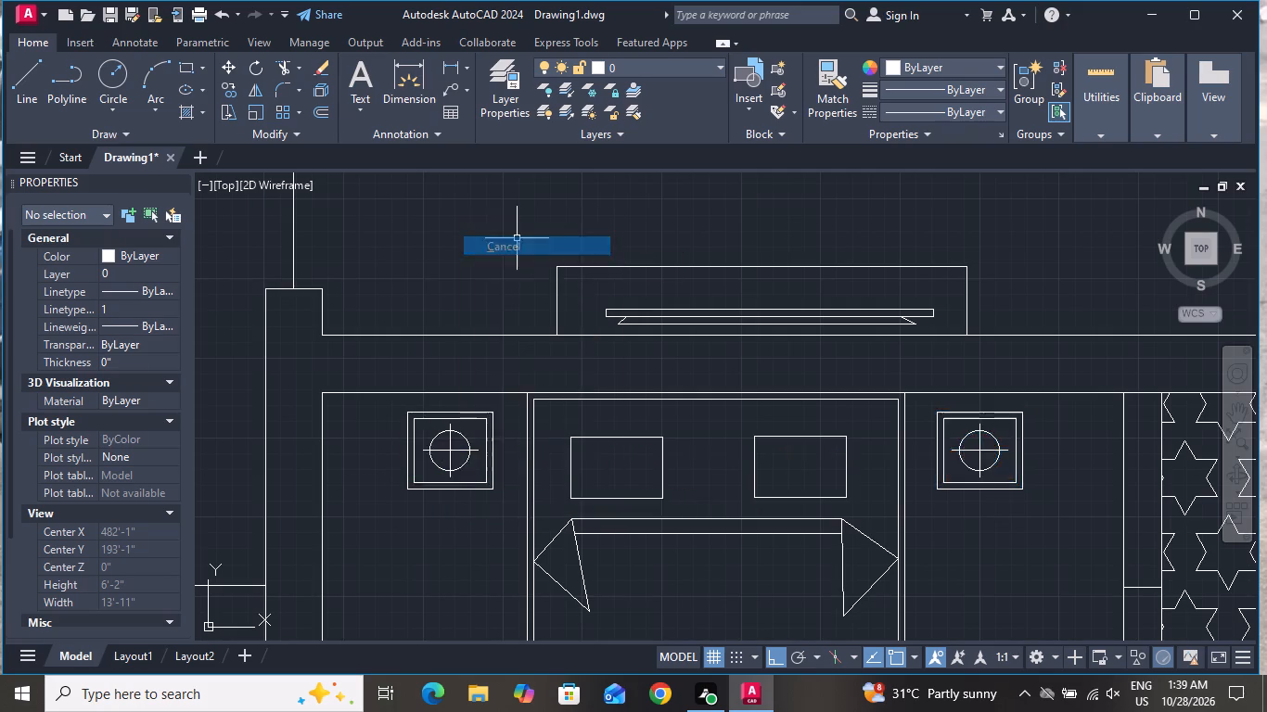
Change the colour of the STARS hatch east of the bedroom to pink 209,156,199.
scroll(580, 270, "down", 3)
scroll(761, 383, "up", 1)
left_click(761, 383)
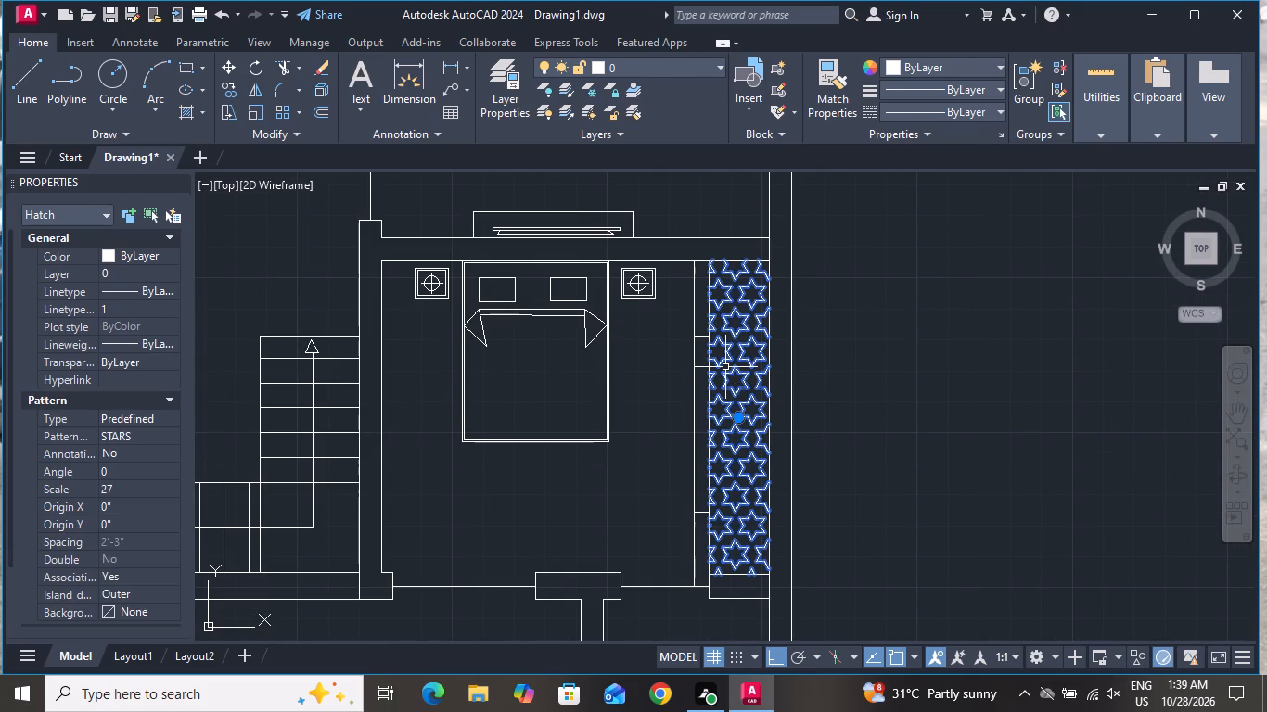
left_click(509, 84)
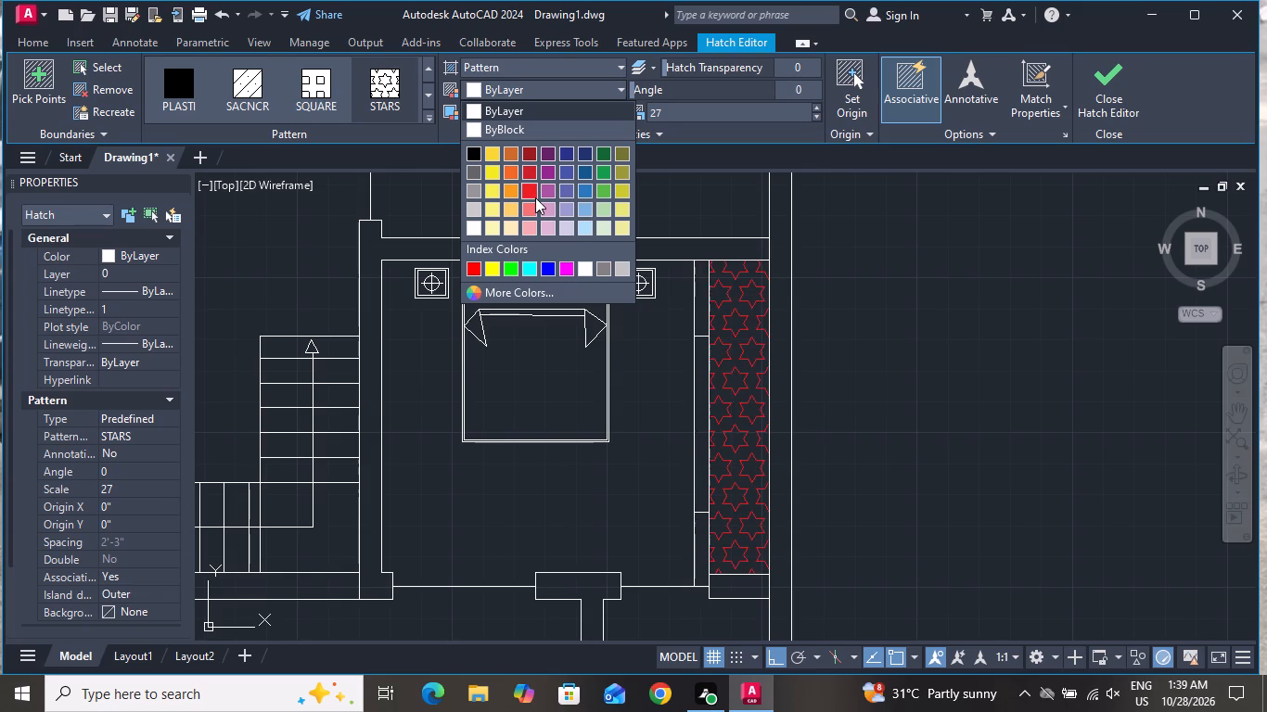
left_click(557, 210)
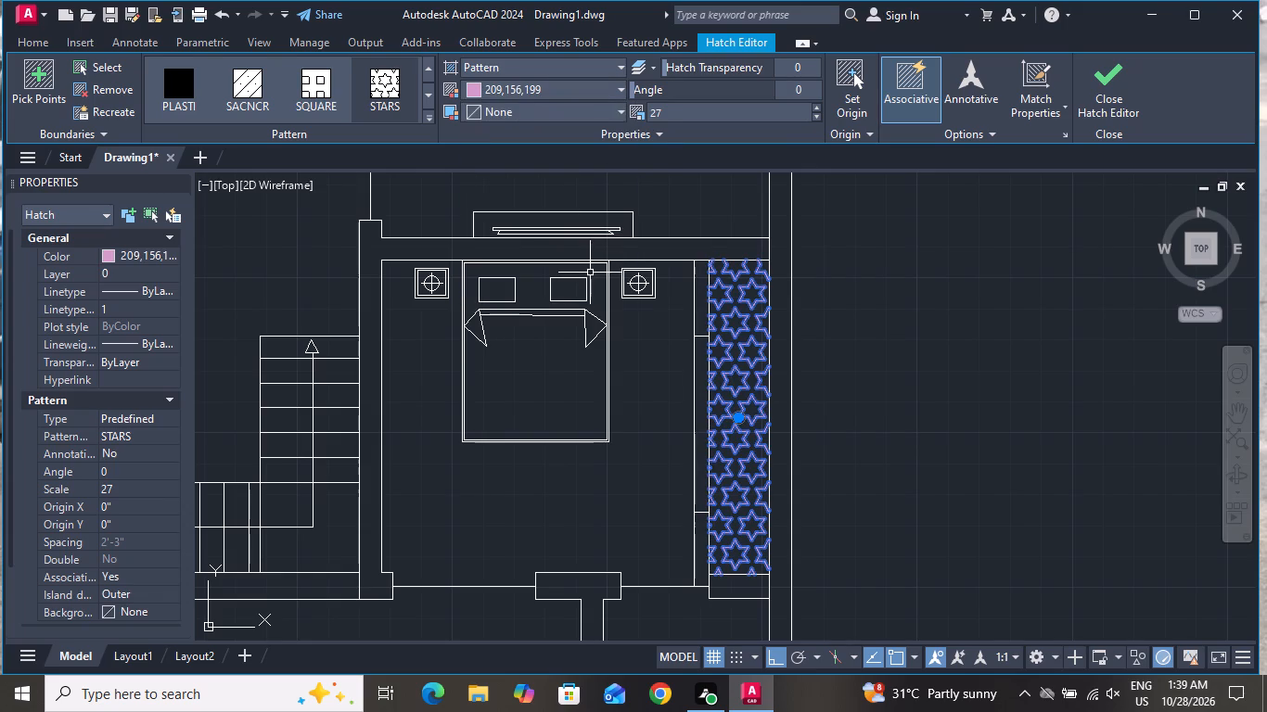
right_click(592, 268)
left_click(510, 172)
key("Escape")
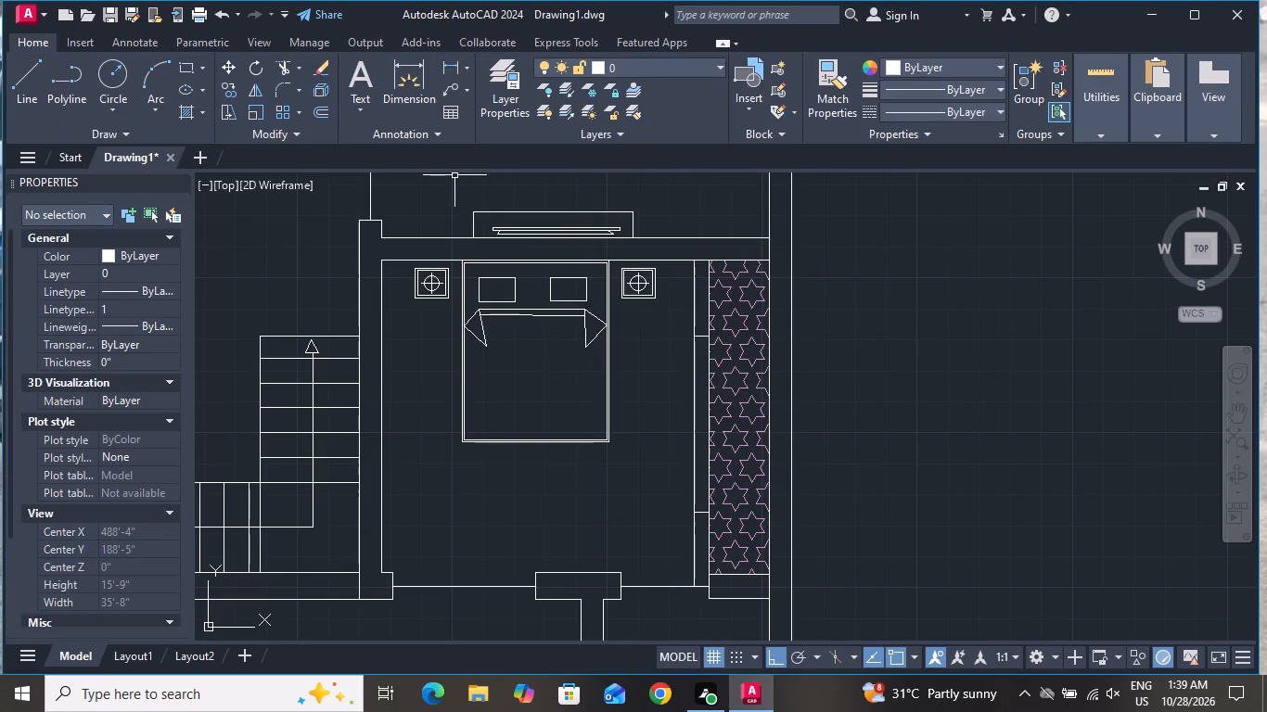
Draw two door jamb lines across the south wall of the small room west of the upper bedroom, toward its east end.
scroll(710, 446, "down", 4)
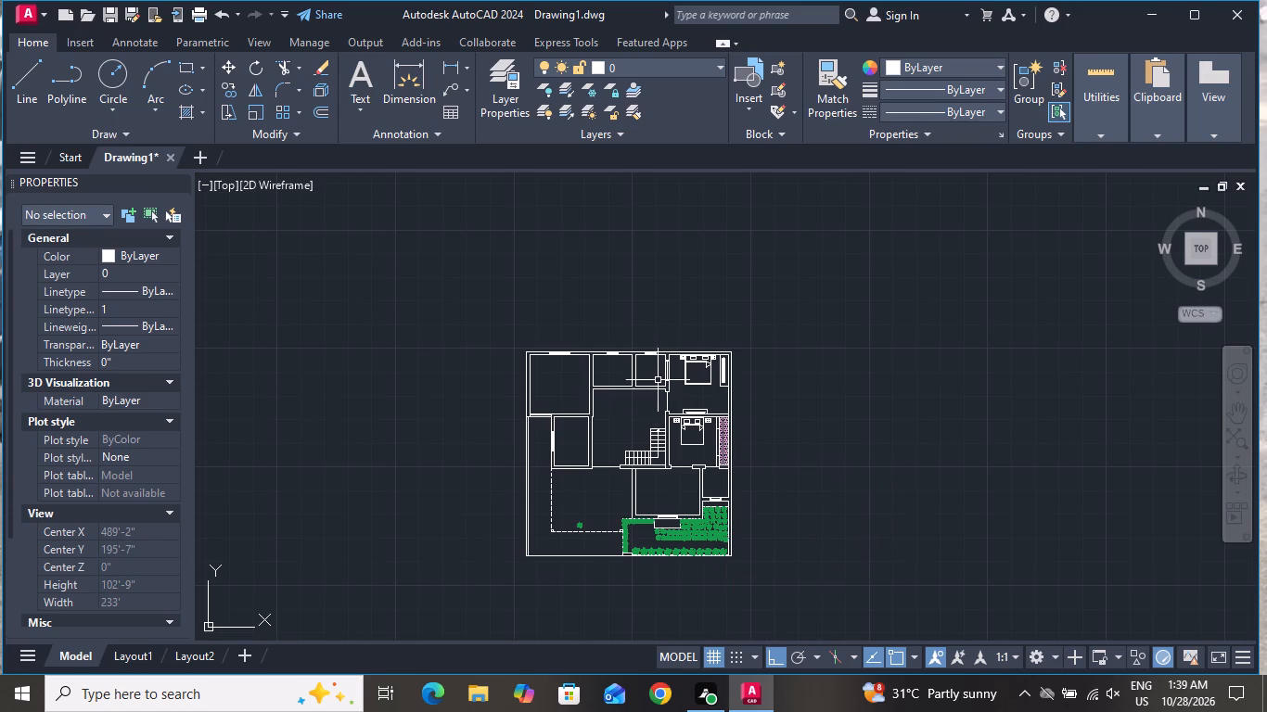
scroll(653, 347, "up", 2)
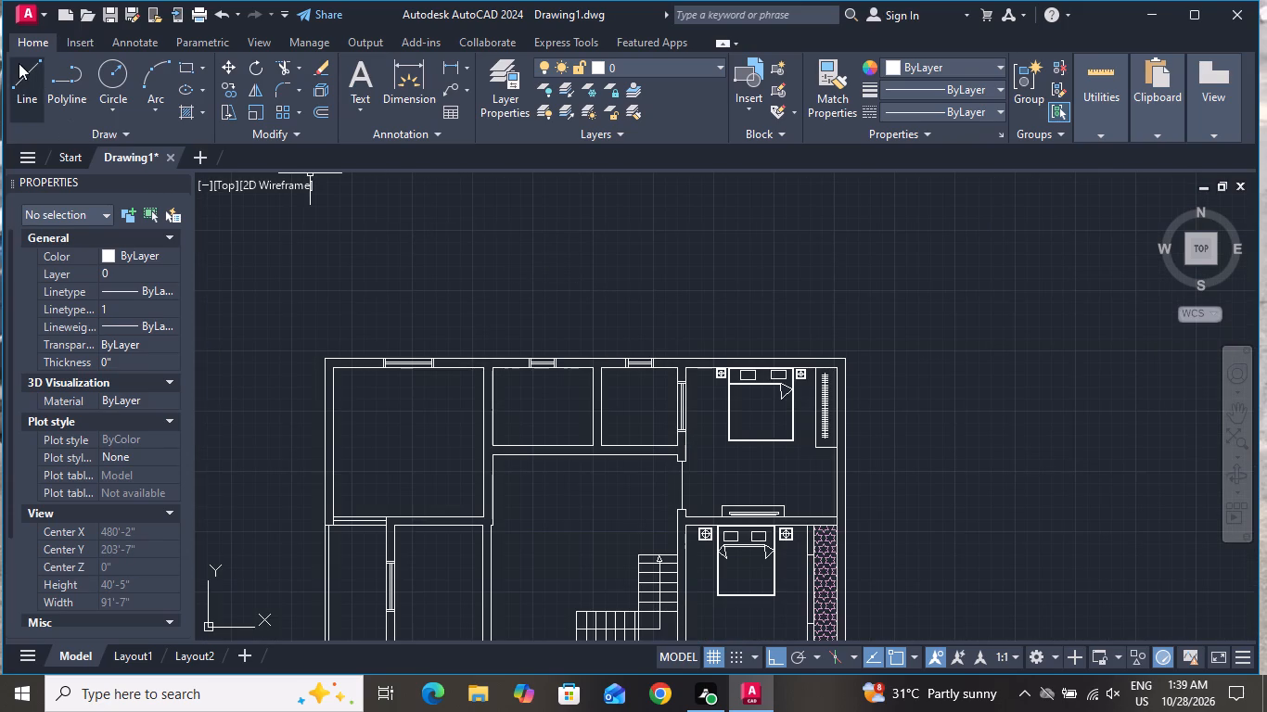
left_click(19, 61)
scroll(631, 472, "up", 2)
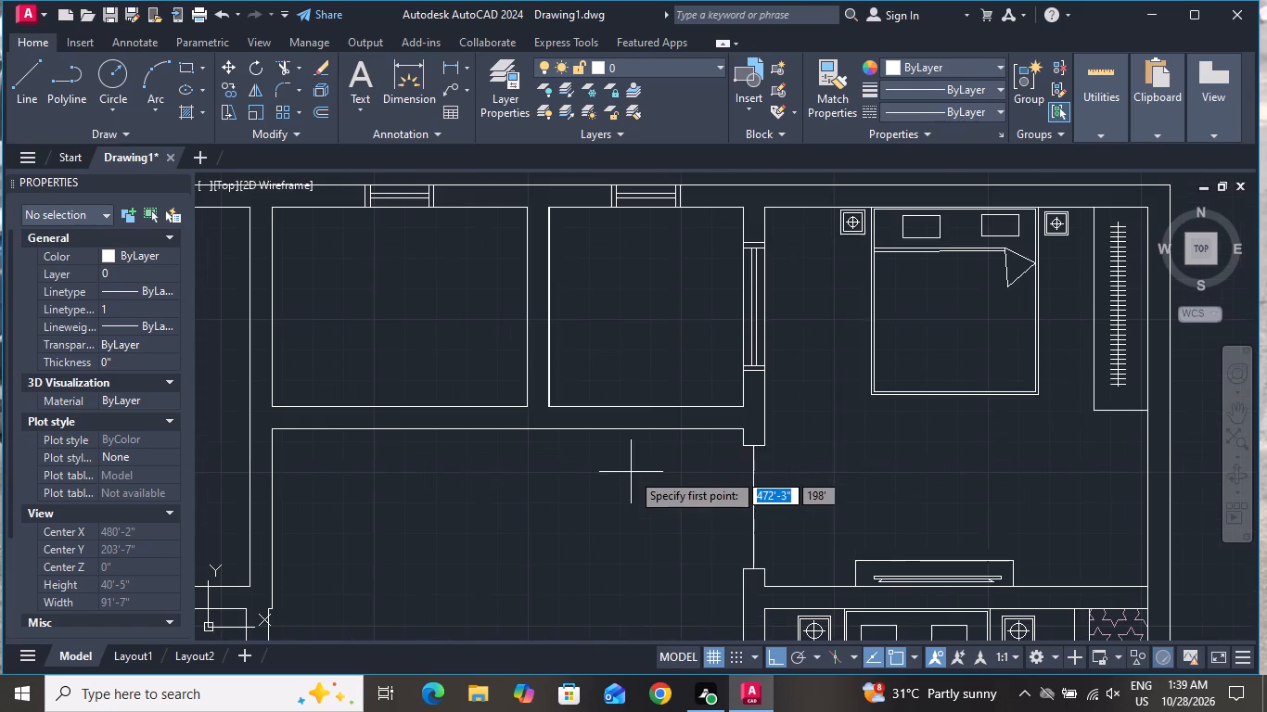
scroll(743, 405, "up", 2)
left_click(720, 406)
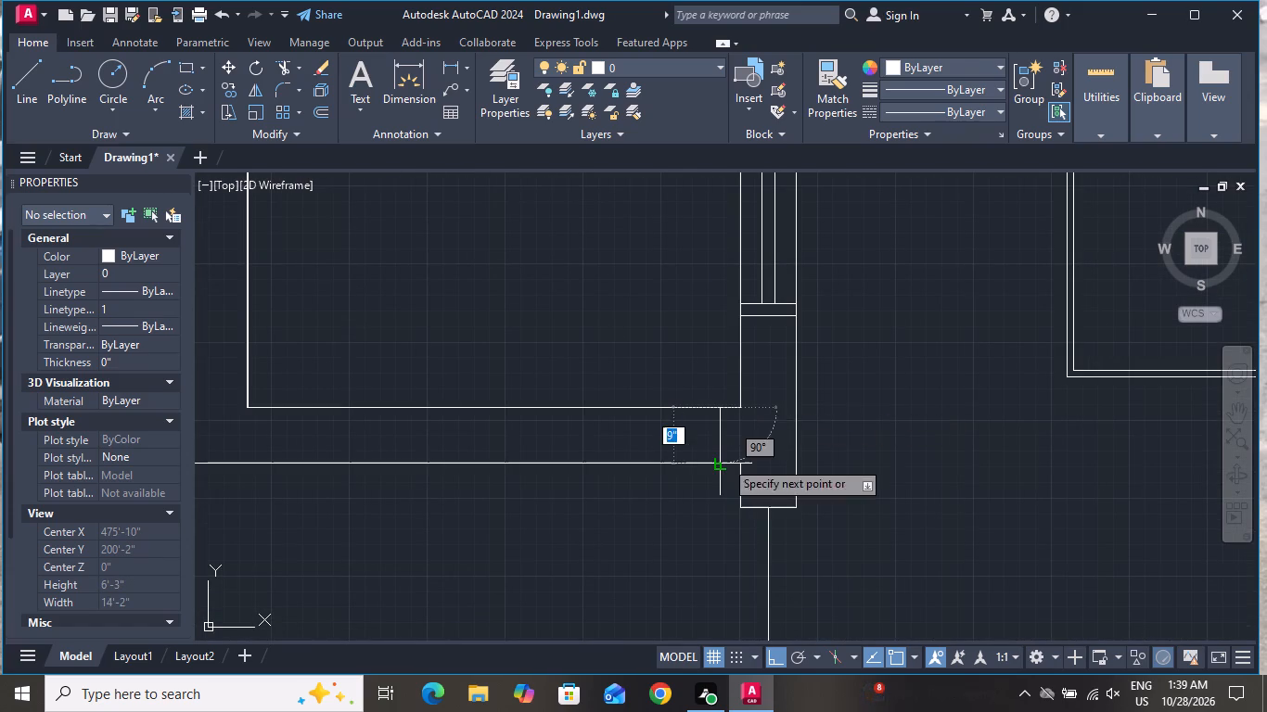
left_click(724, 461)
right_click(725, 458)
left_click(760, 482)
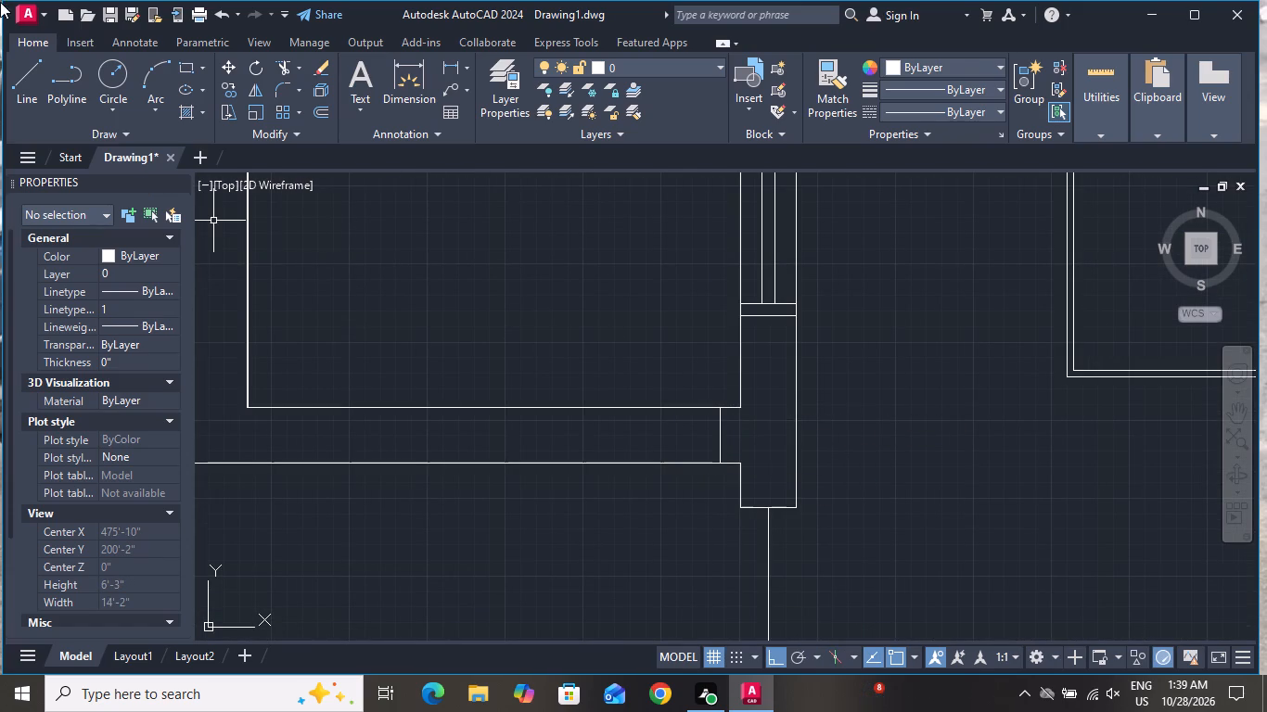
left_click(30, 64)
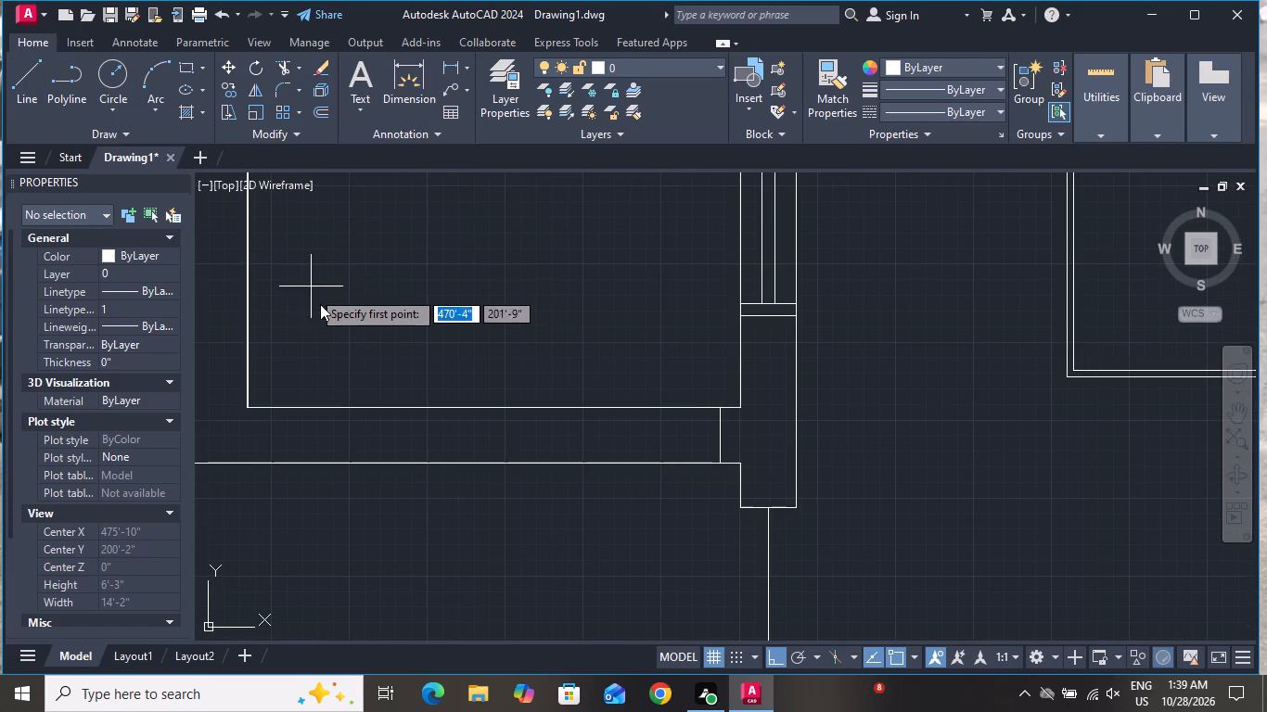
left_click(514, 409)
left_click(512, 461)
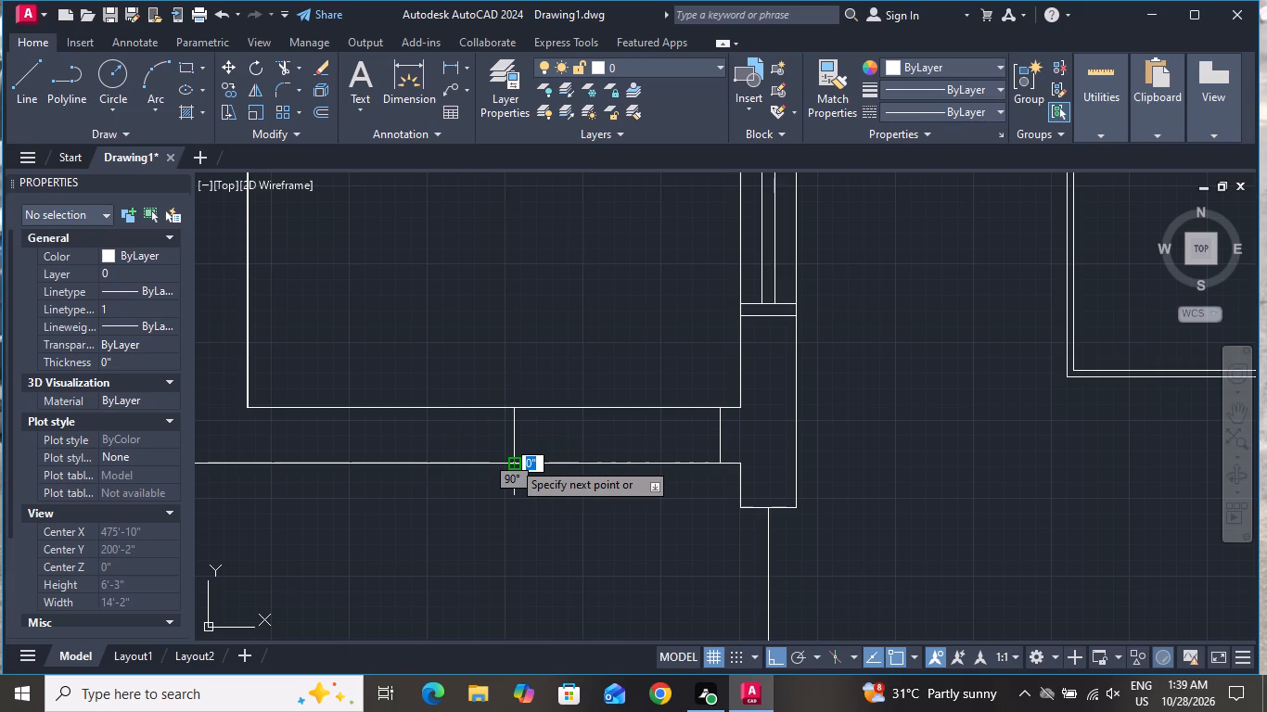
right_click(512, 461)
left_click(540, 493)
Trim both wall lines between the two jamb lines to open the doorway.
left_click(288, 64)
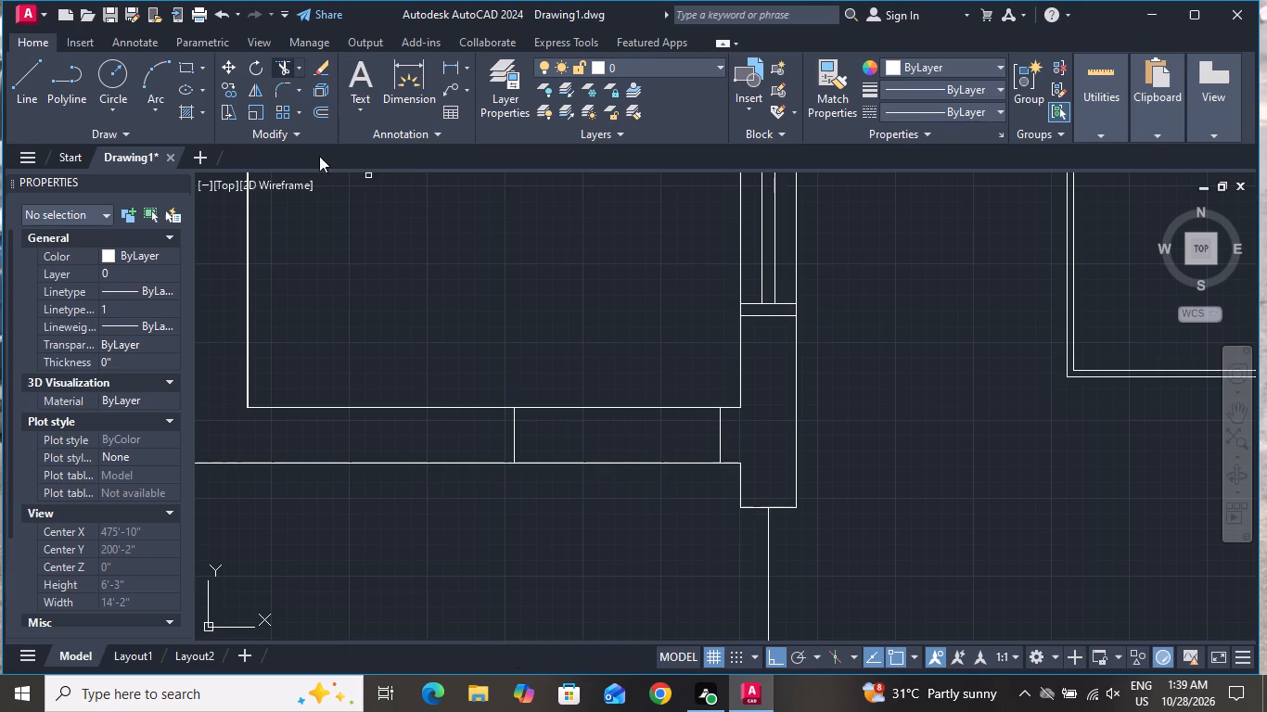
left_click(571, 375)
left_click(591, 476)
right_click(582, 332)
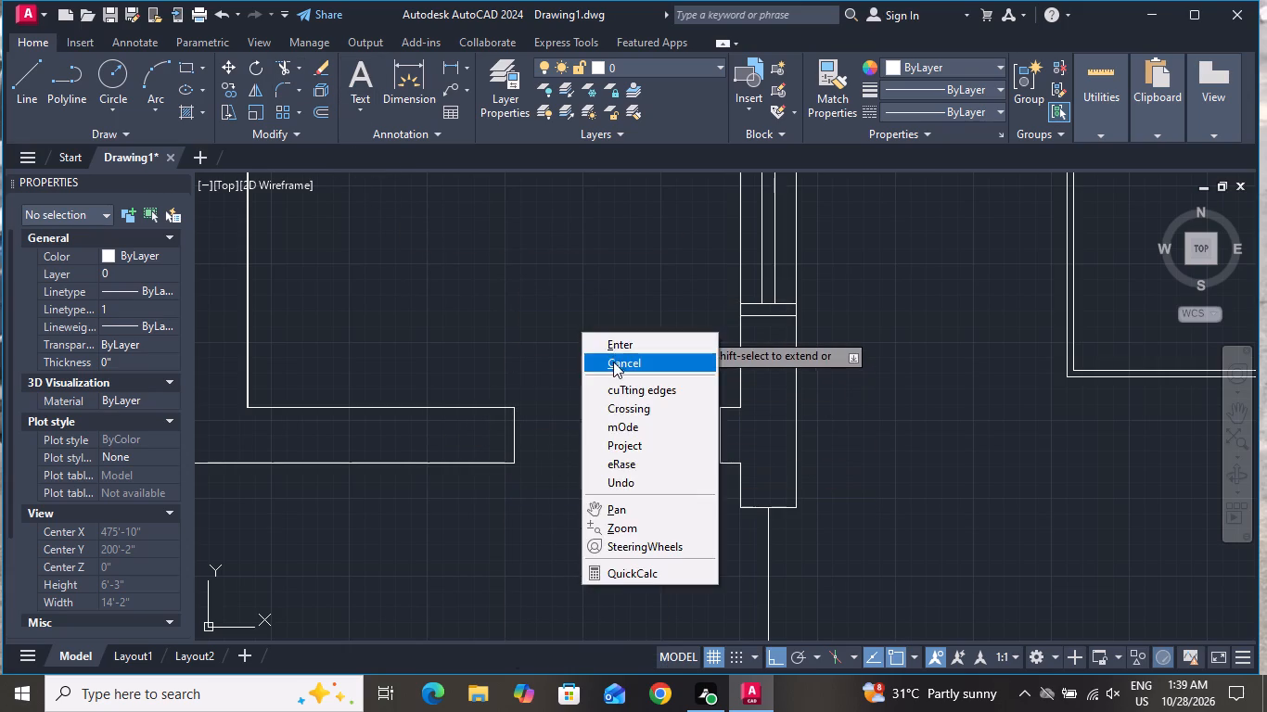
left_click(618, 362)
Draw a horizontal door line across the opening between the midpoints of the two jambs.
left_click(35, 60)
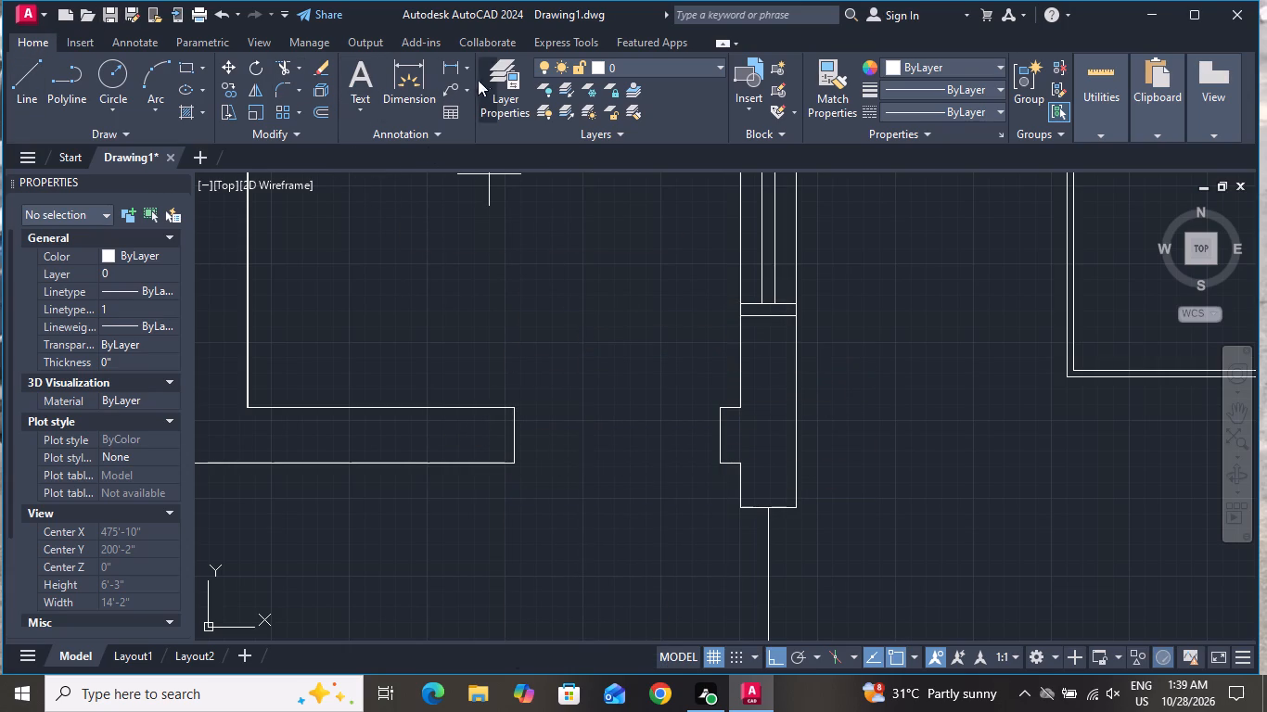
left_click(516, 441)
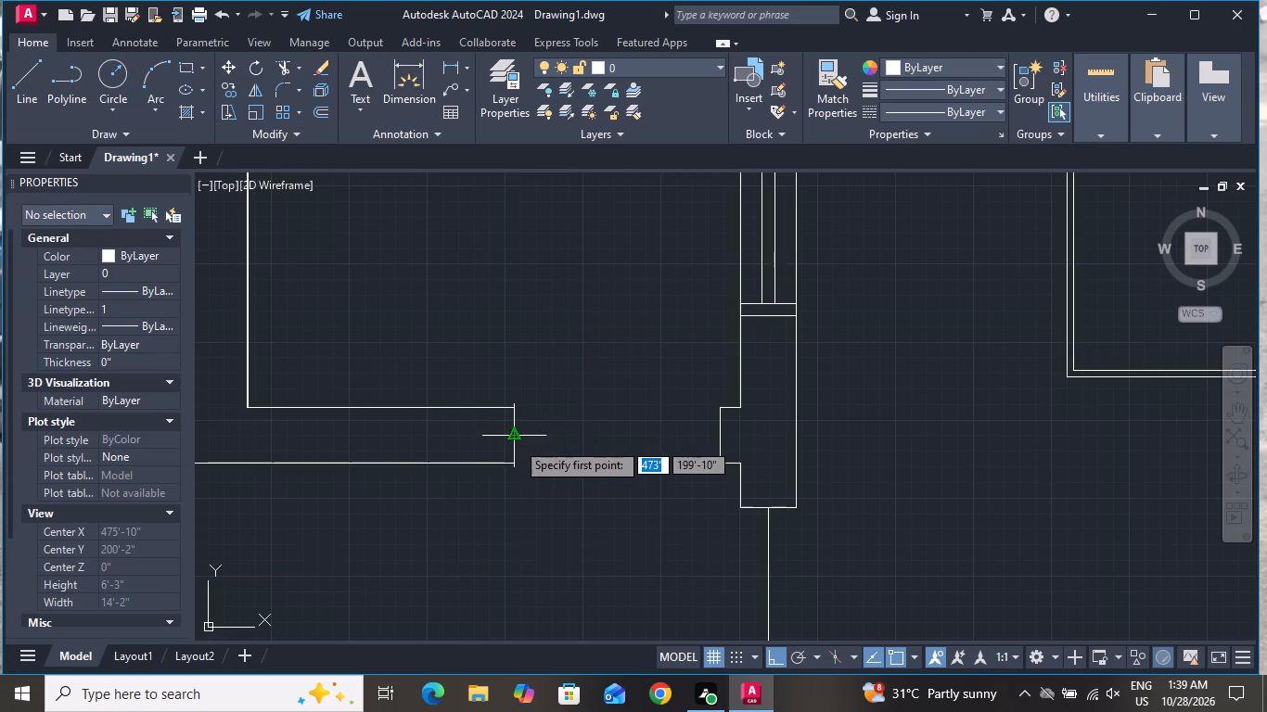
left_click(722, 437)
right_click(723, 435)
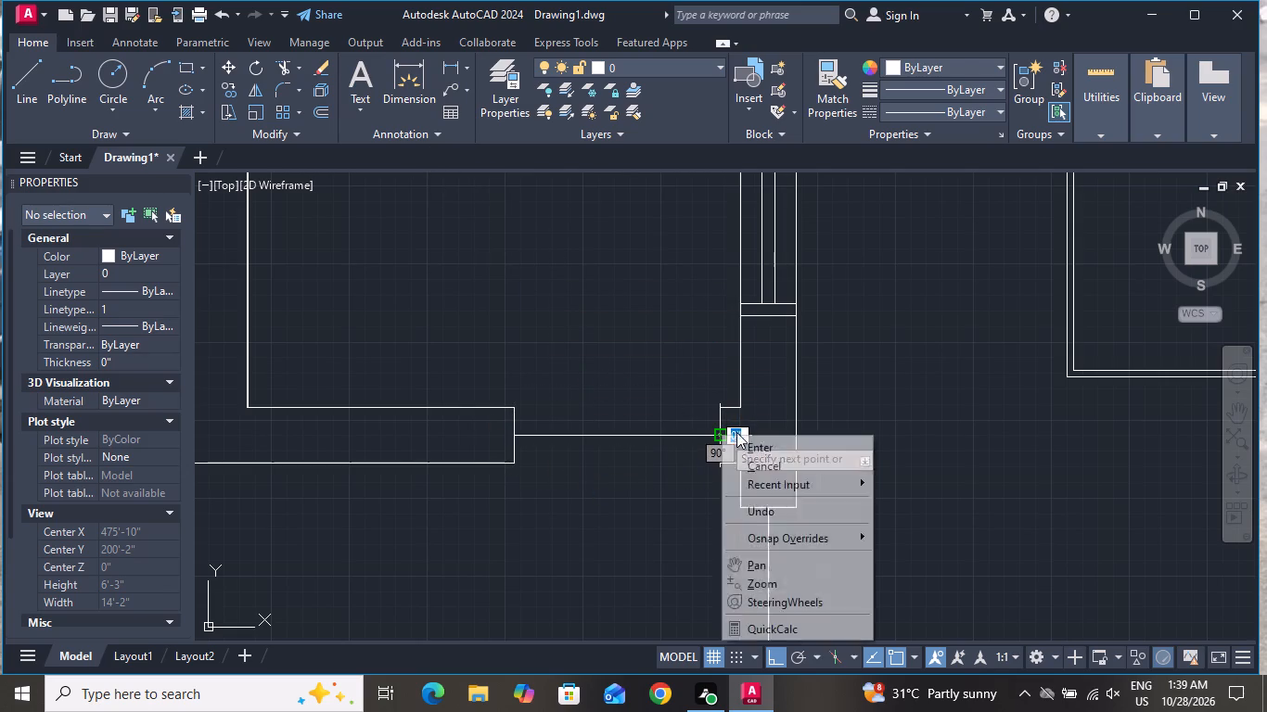
left_click(765, 470)
Draw a three-sided outline in the dashed ACAD linetype against the small upper room's north wall, below its window.
scroll(719, 508, "down", 2)
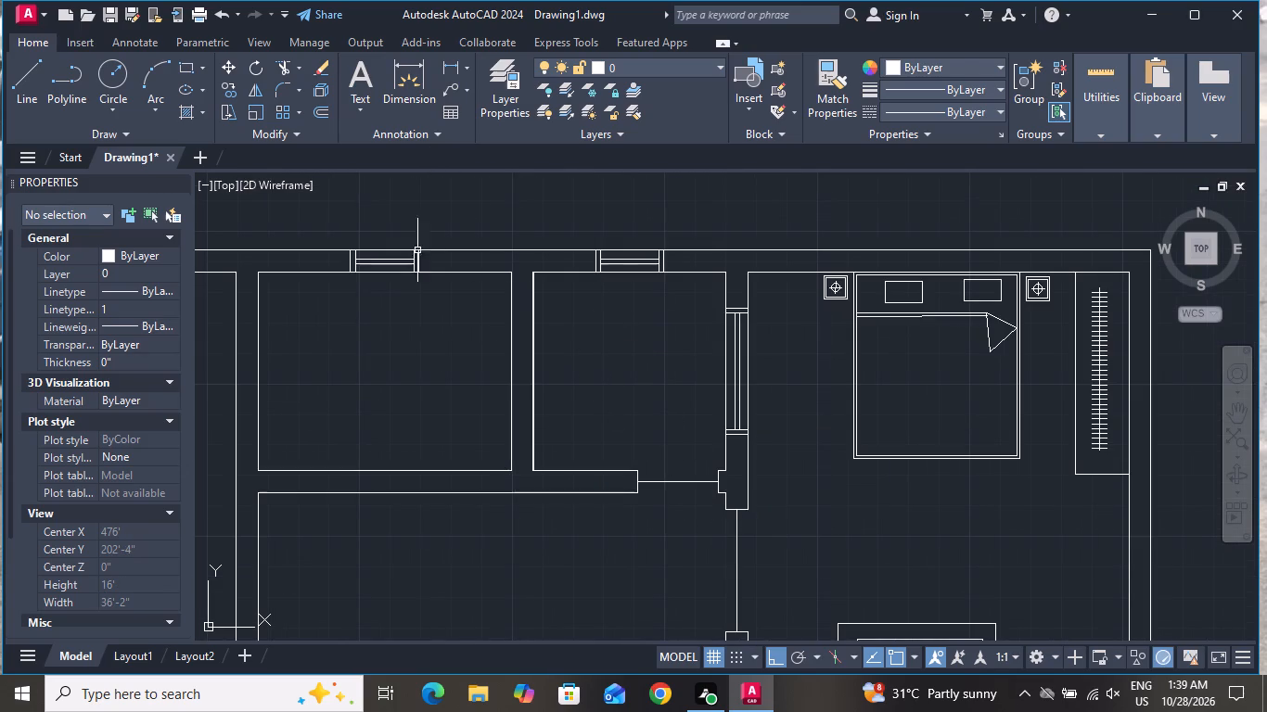
left_click(982, 112)
left_click(954, 171)
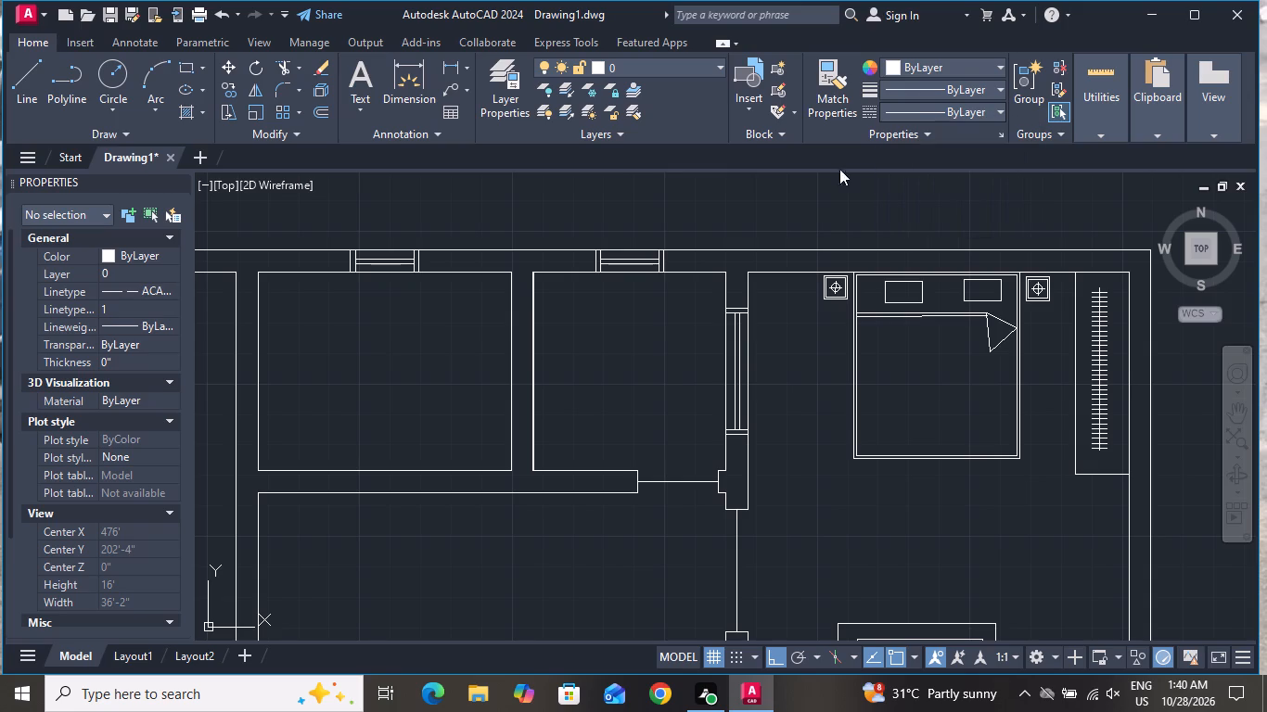
left_click(29, 86)
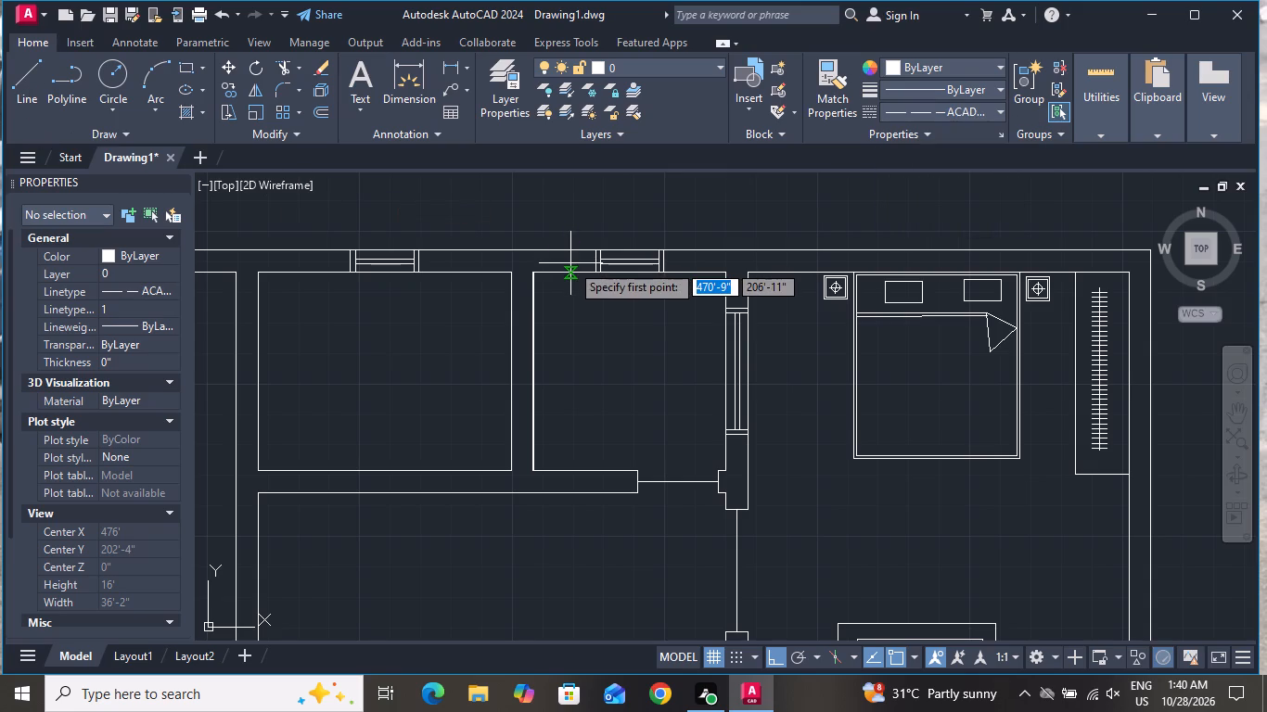
scroll(570, 263, "up", 2)
left_click(563, 289)
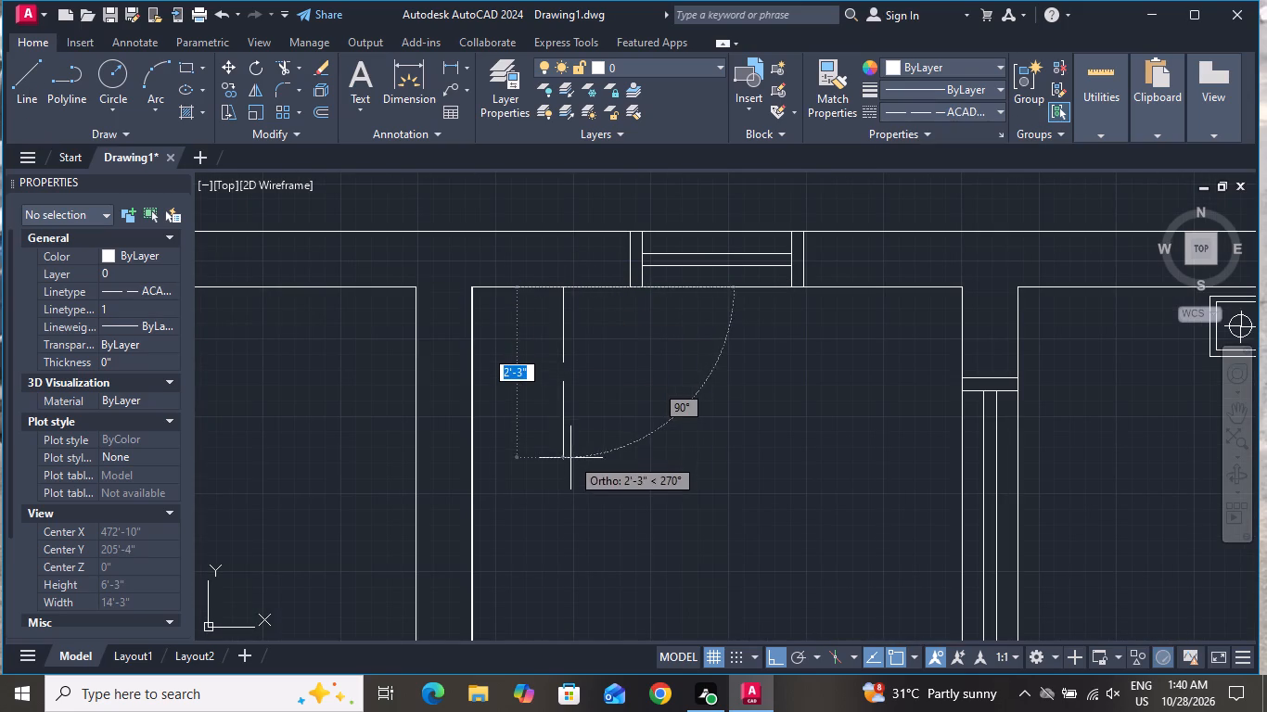
left_click(566, 498)
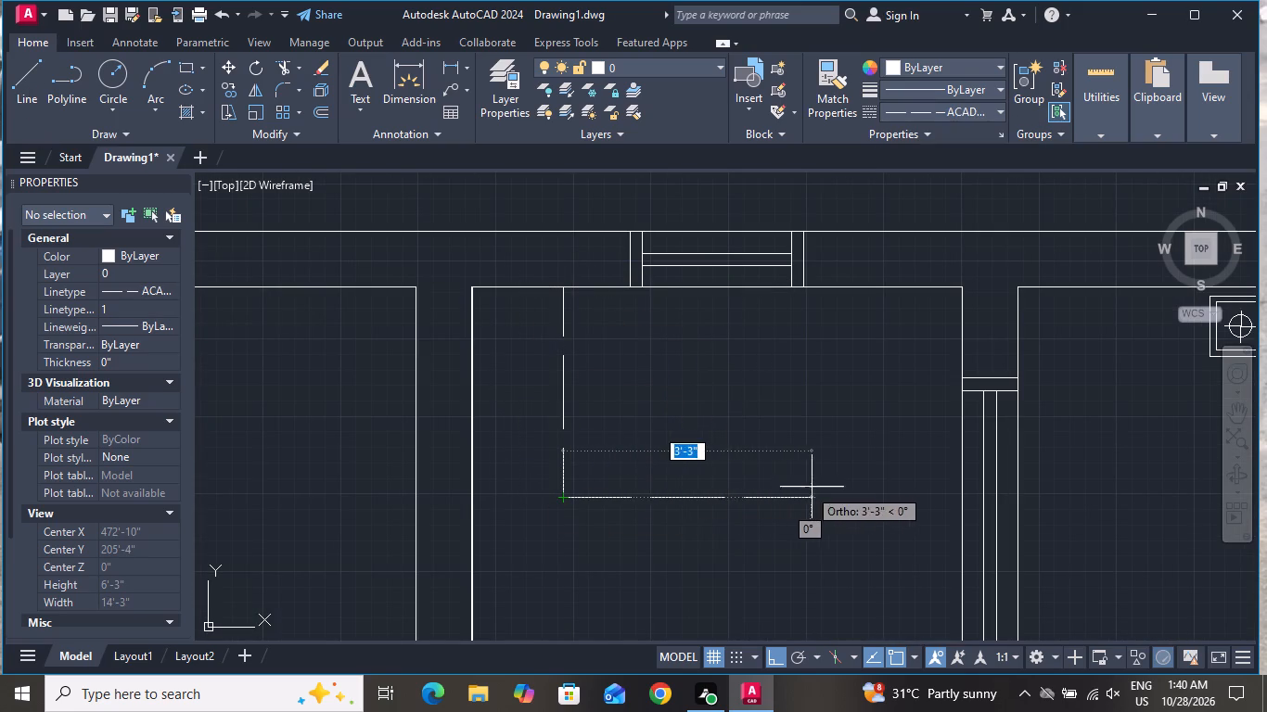
left_click(878, 487)
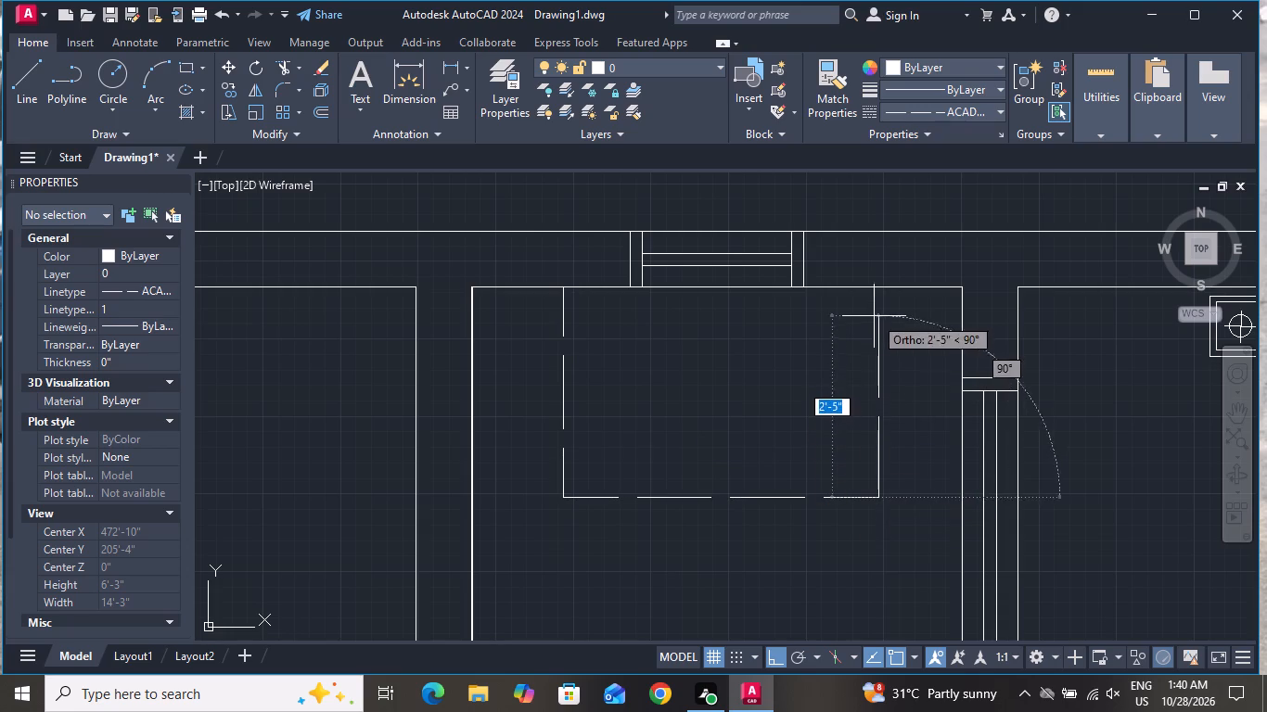
left_click(877, 287)
right_click(877, 287)
left_click(913, 321)
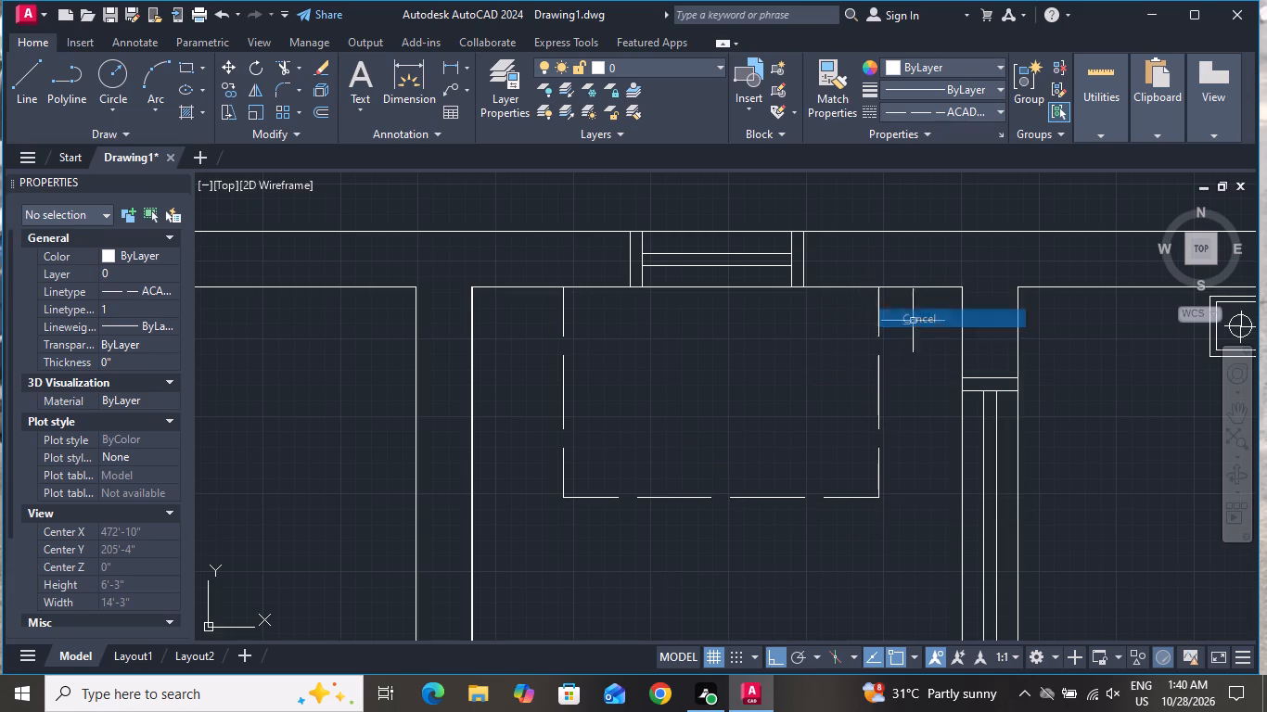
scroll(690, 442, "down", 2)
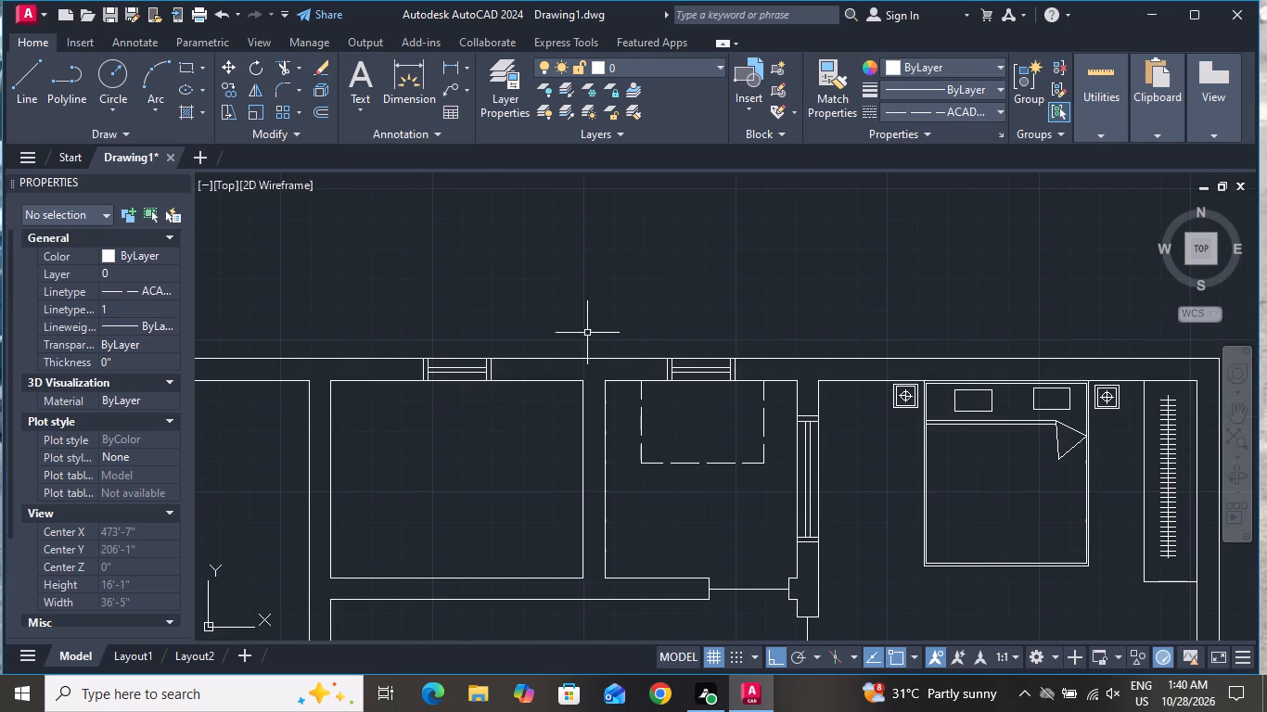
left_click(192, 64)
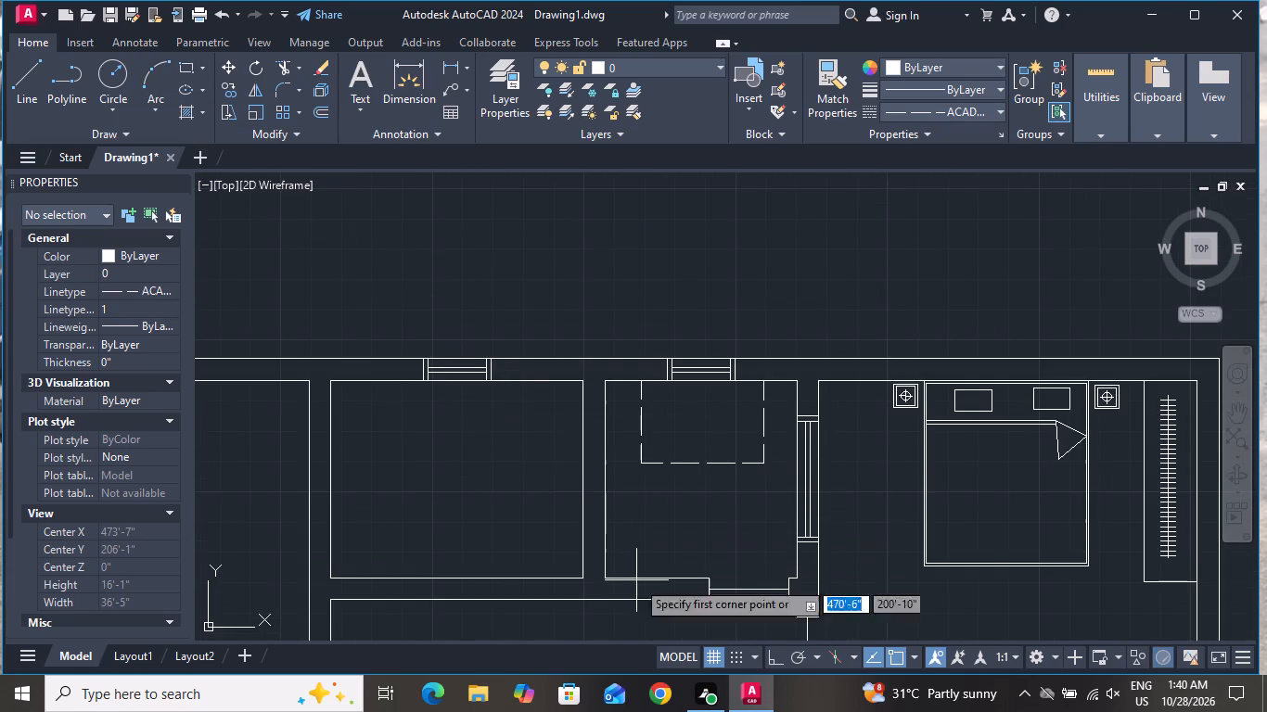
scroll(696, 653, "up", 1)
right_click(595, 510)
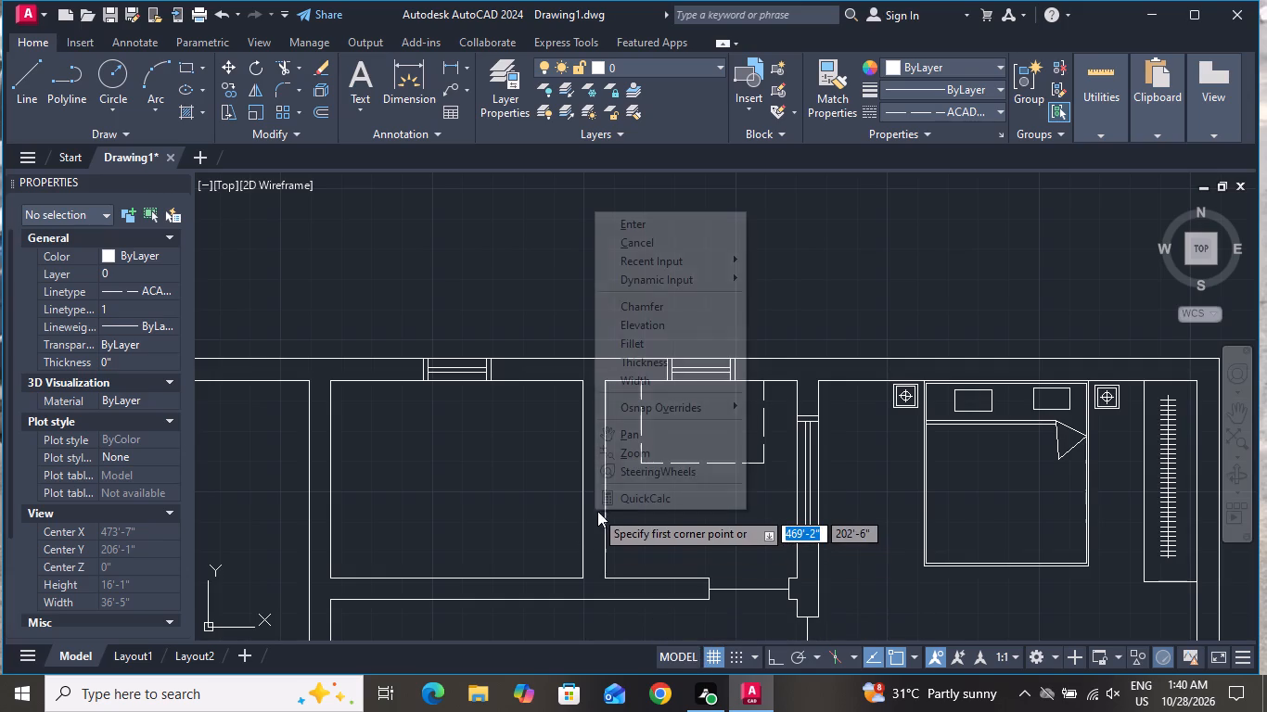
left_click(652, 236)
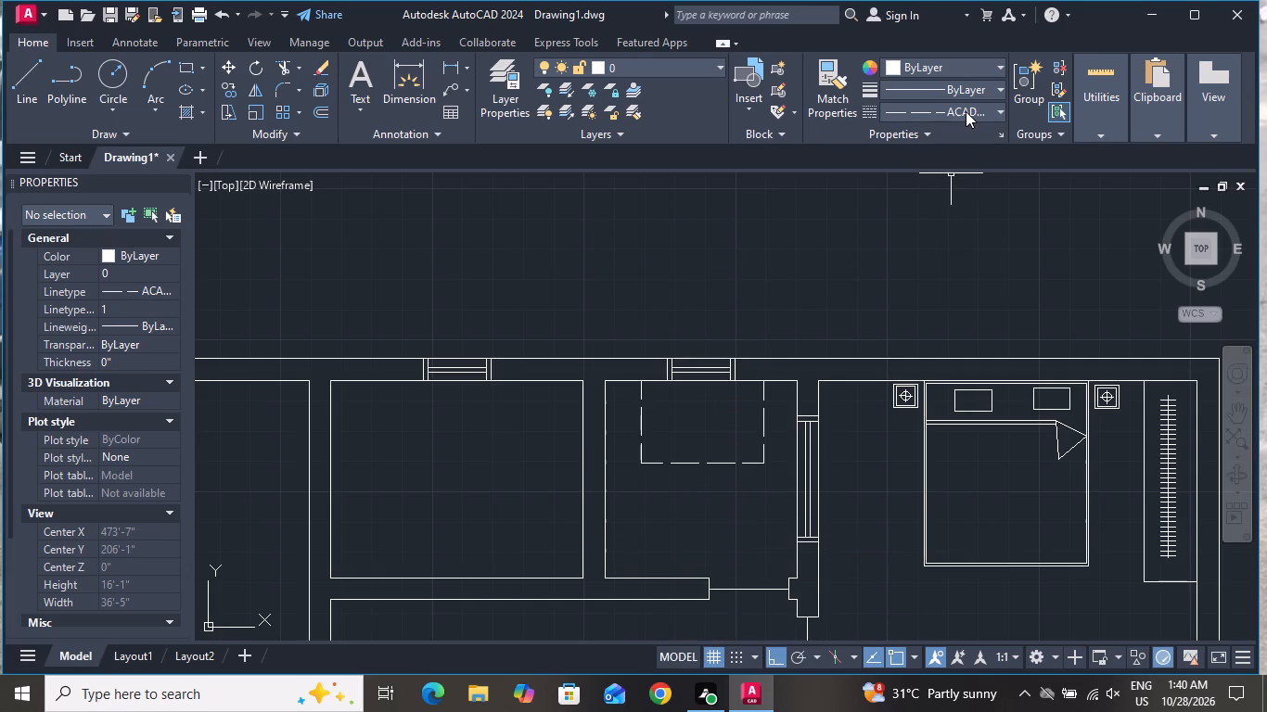
Set the linetype back to ByLayer and draw a rectangle about 3' wide in the small room's southwest corner.
left_click(966, 109)
left_click(957, 137)
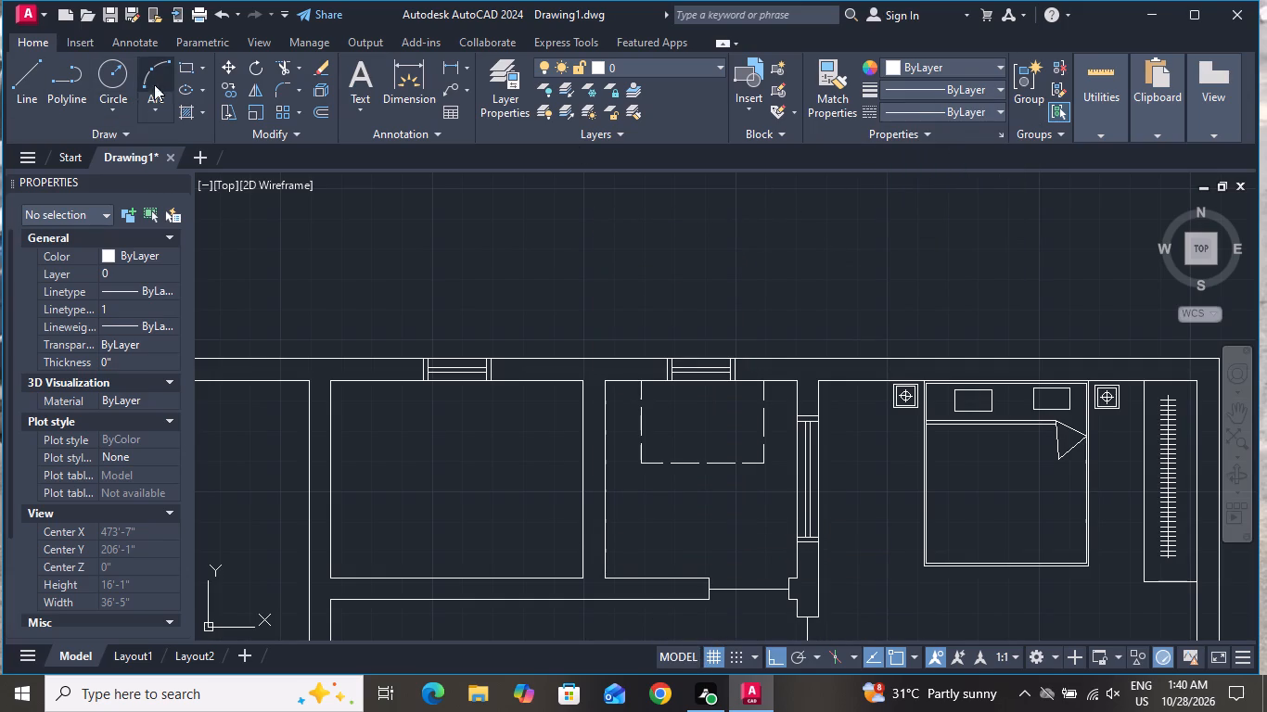
left_click(190, 69)
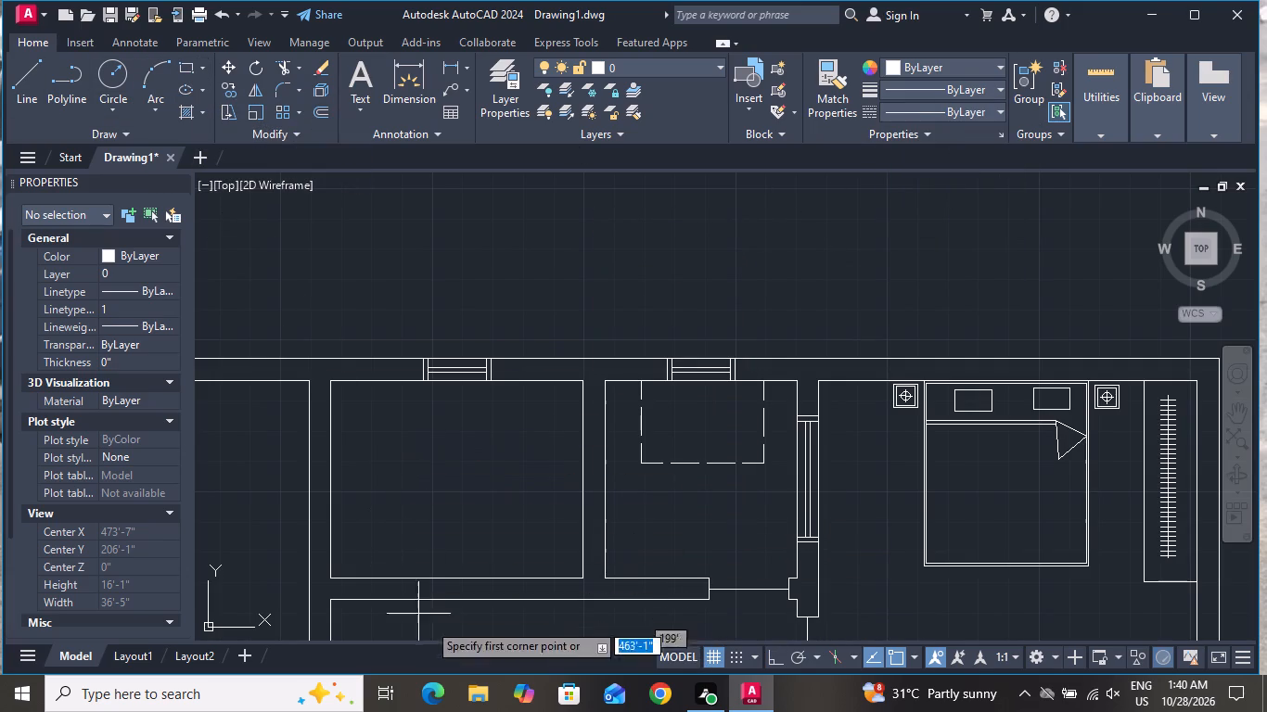
scroll(639, 602, "up", 3)
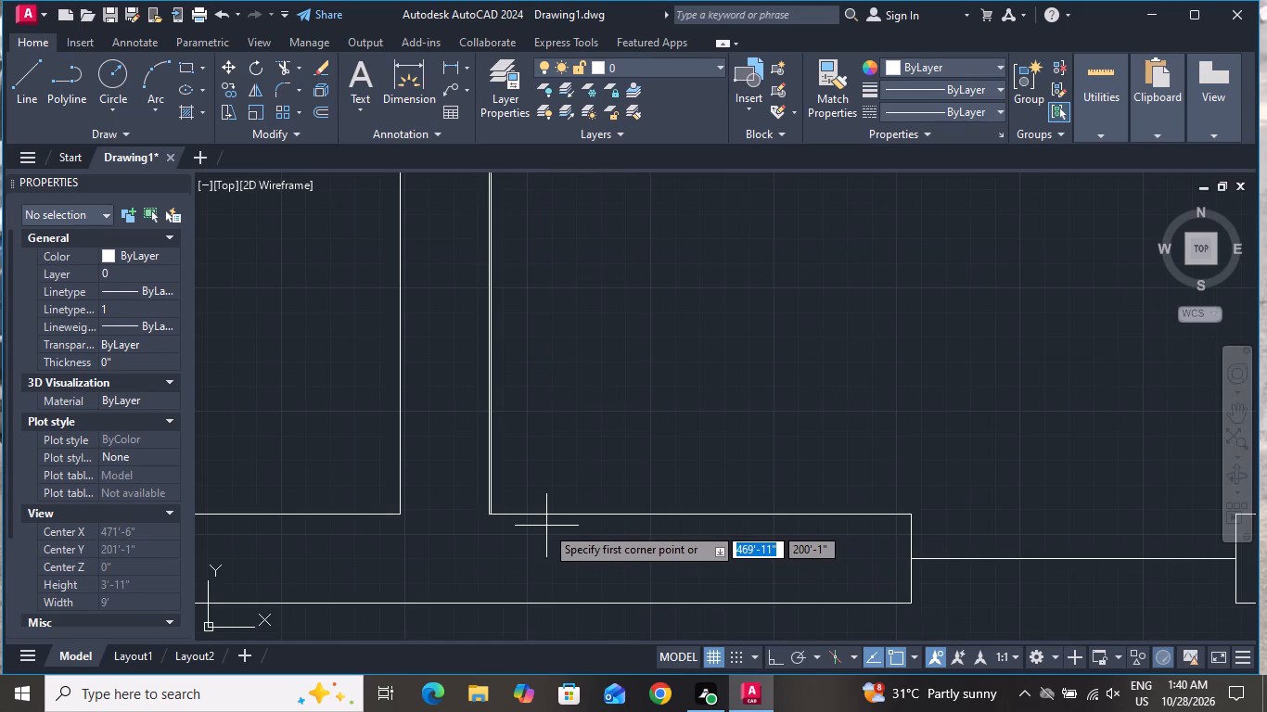
left_click(487, 514)
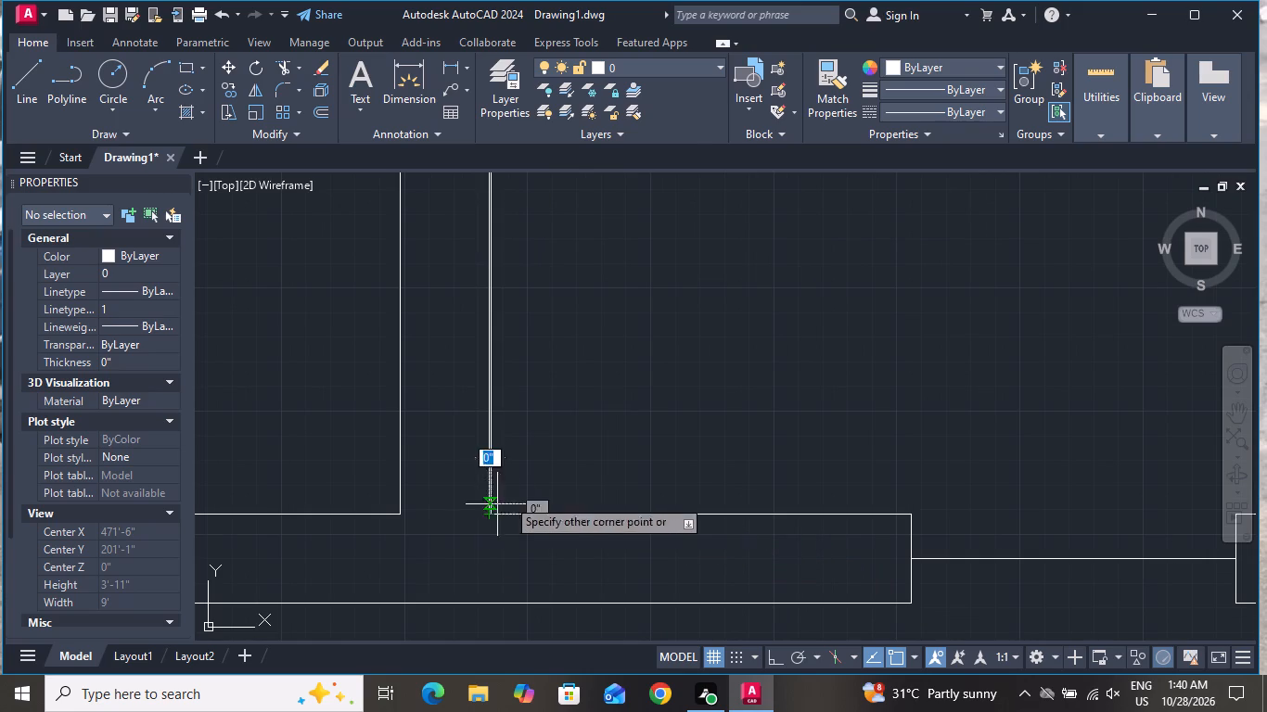
scroll(605, 469, "down", 2)
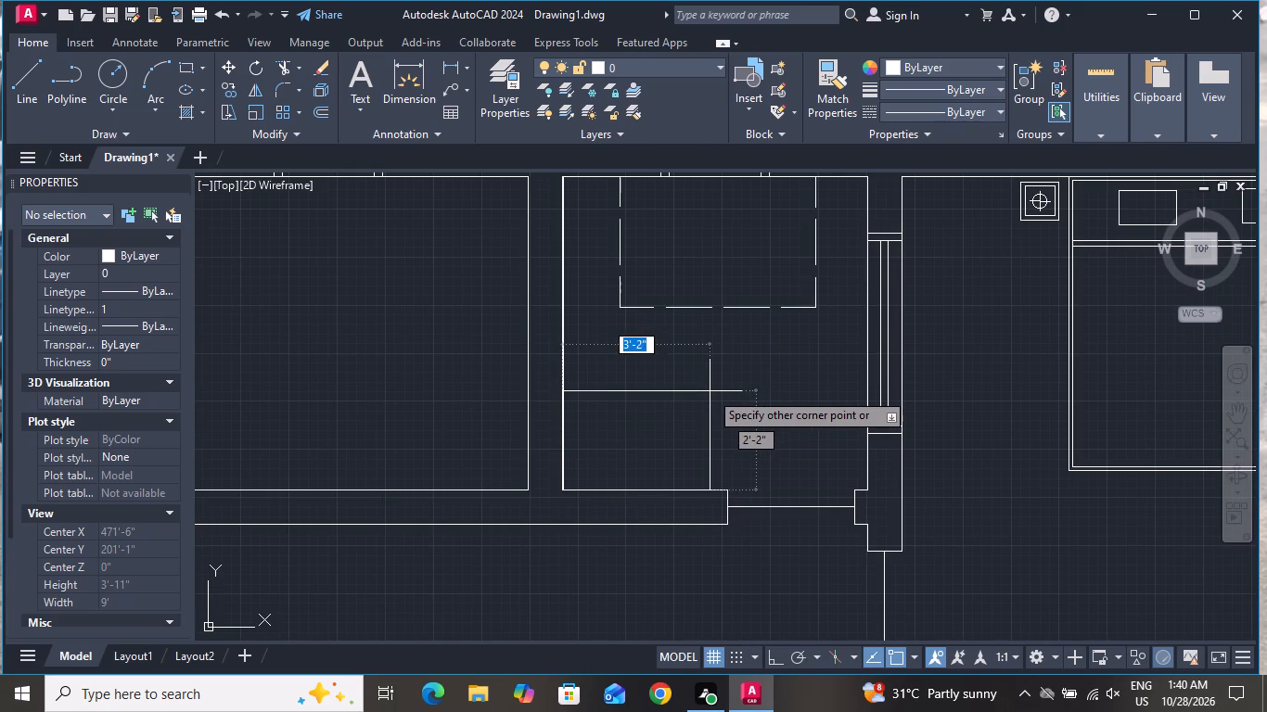
left_click(705, 411)
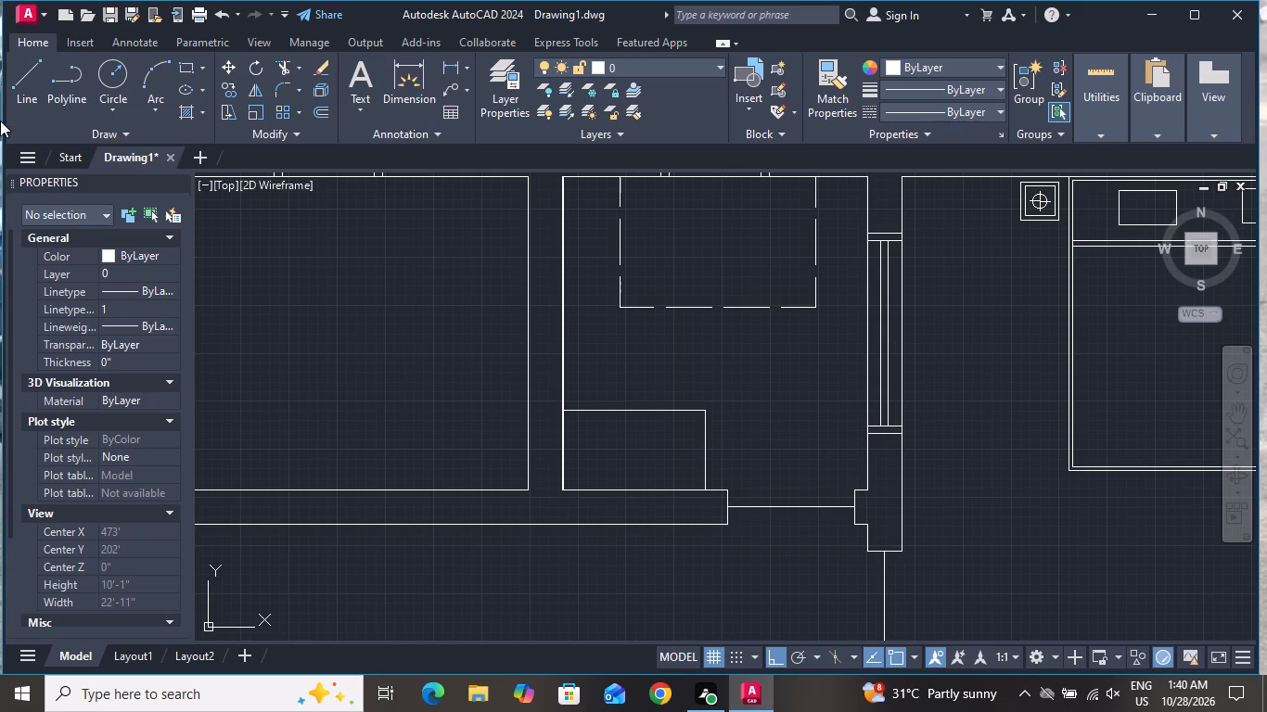
Draw a vertical dividing line across the corner rectangle, about two thirds of the way toward its east side.
left_click(19, 87)
scroll(691, 440, "up", 1)
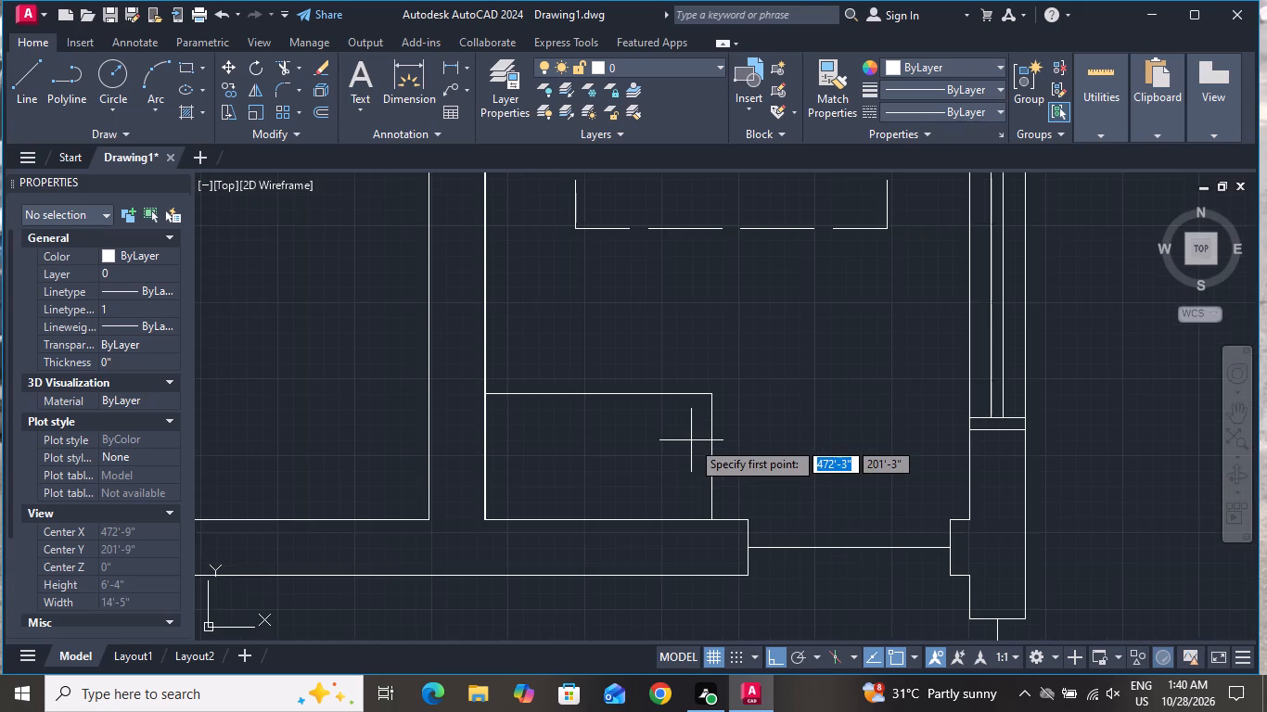
scroll(683, 451, "up", 1)
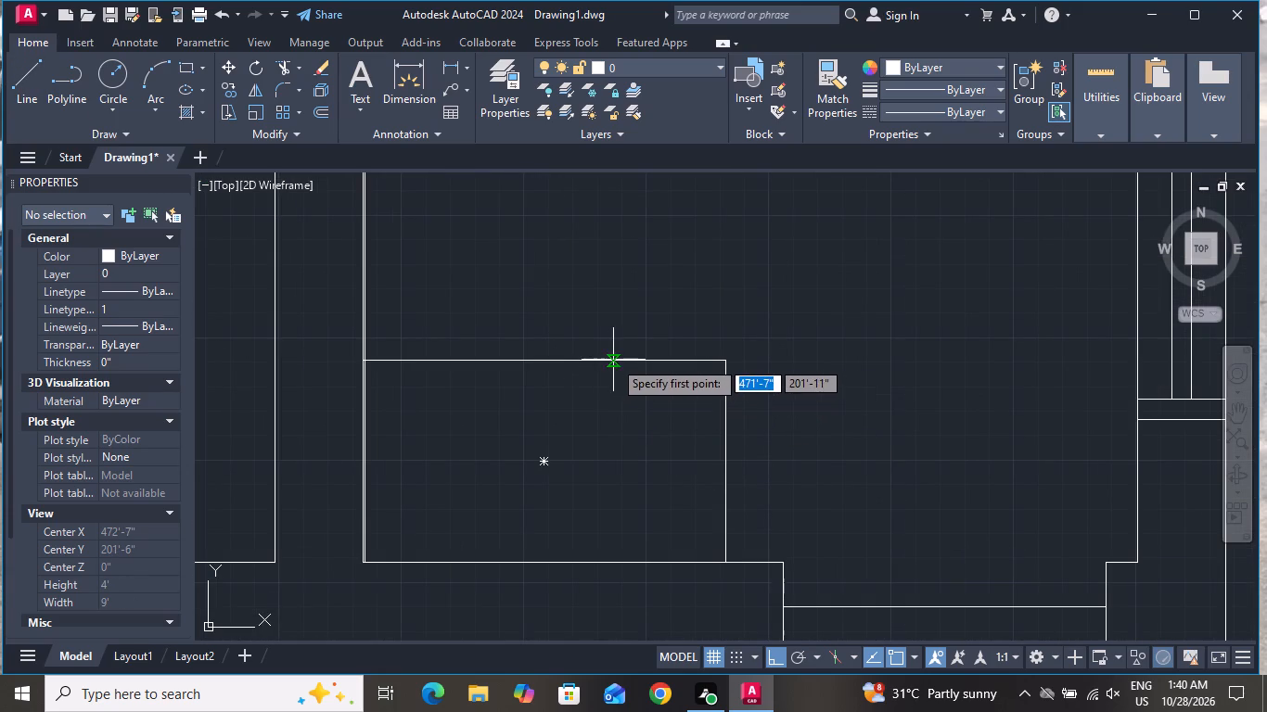
left_click(609, 359)
left_click(605, 560)
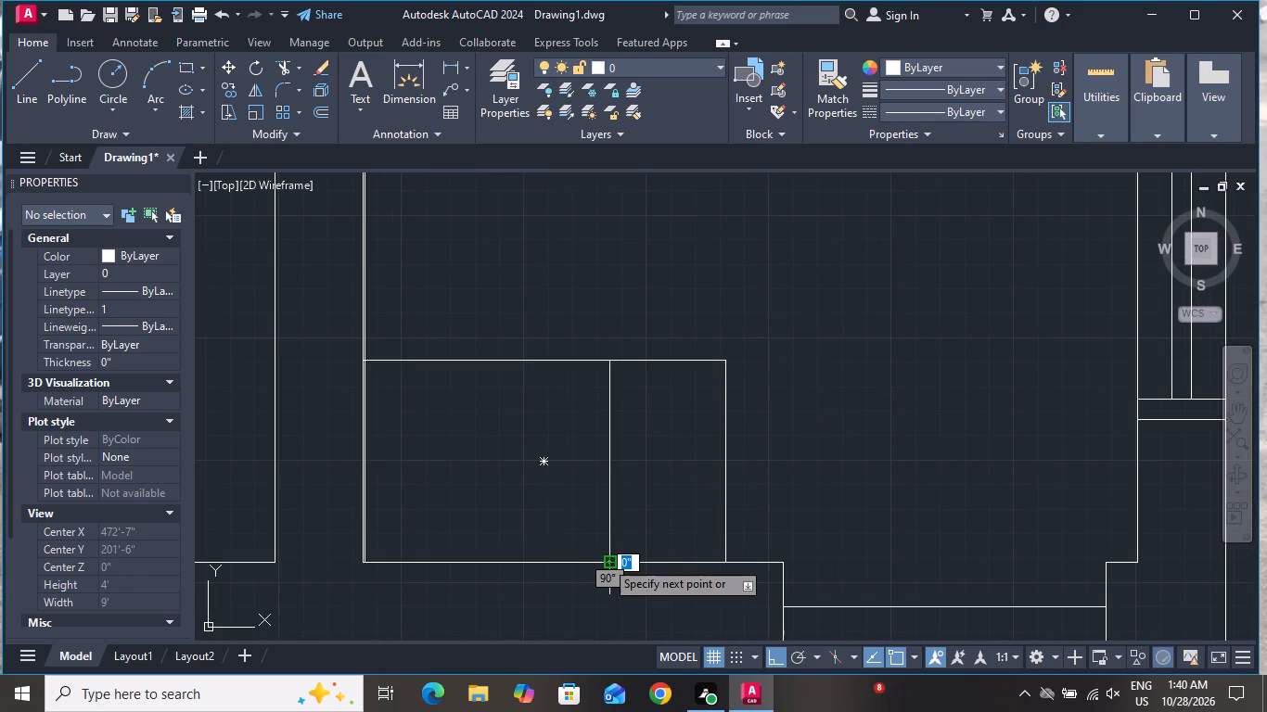
right_click(605, 560)
left_click(632, 391)
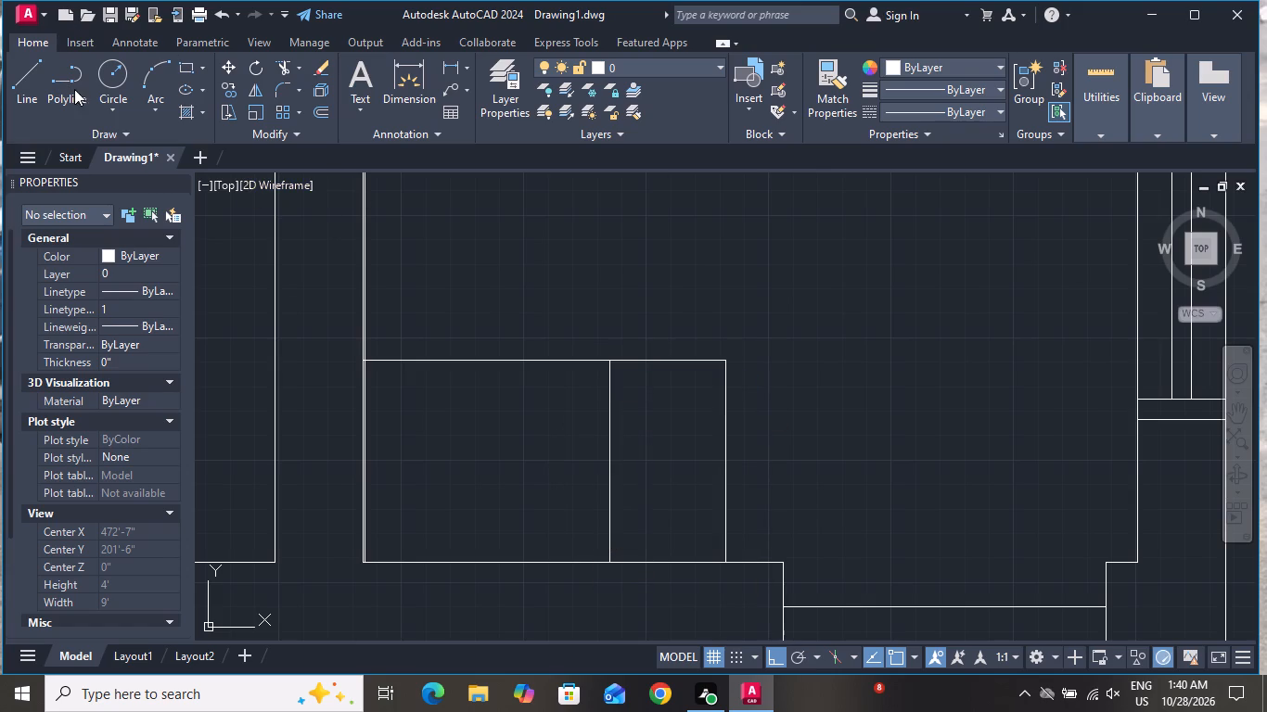
Draw a circle of about 6" radius centred in the larger western part of the corner rectangle.
left_click(108, 67)
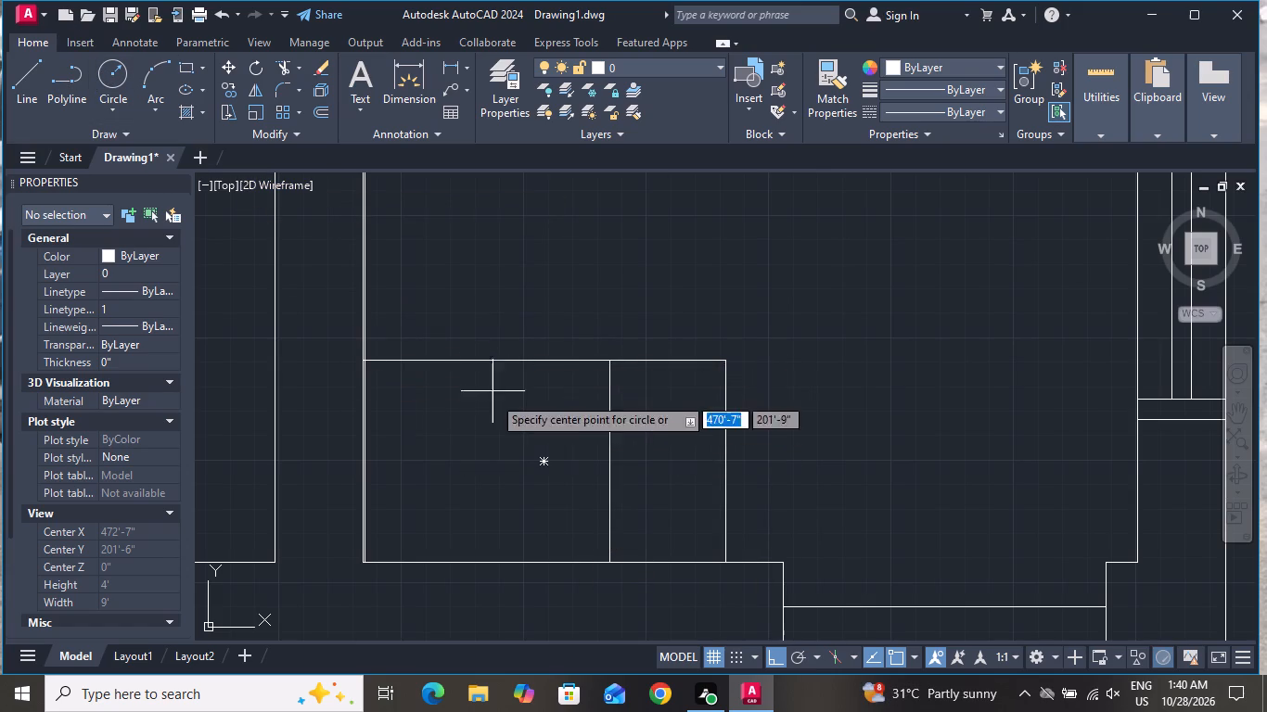
left_click(482, 460)
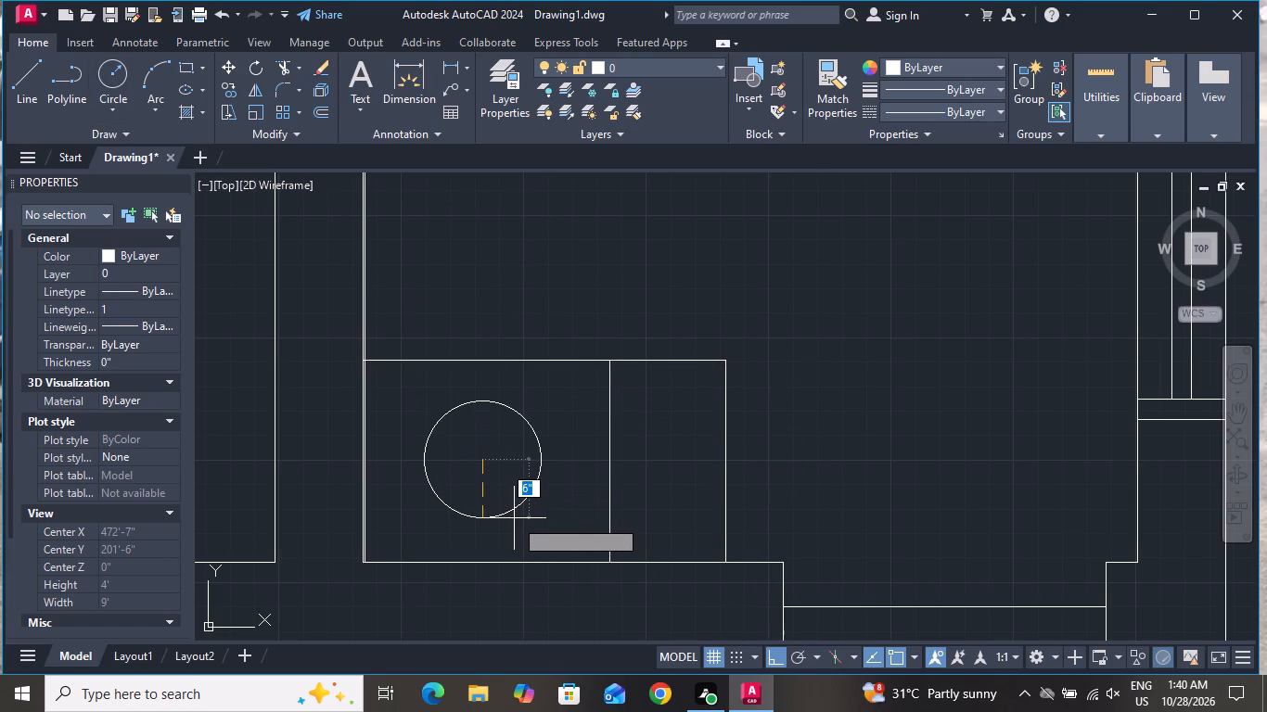
left_click(517, 519)
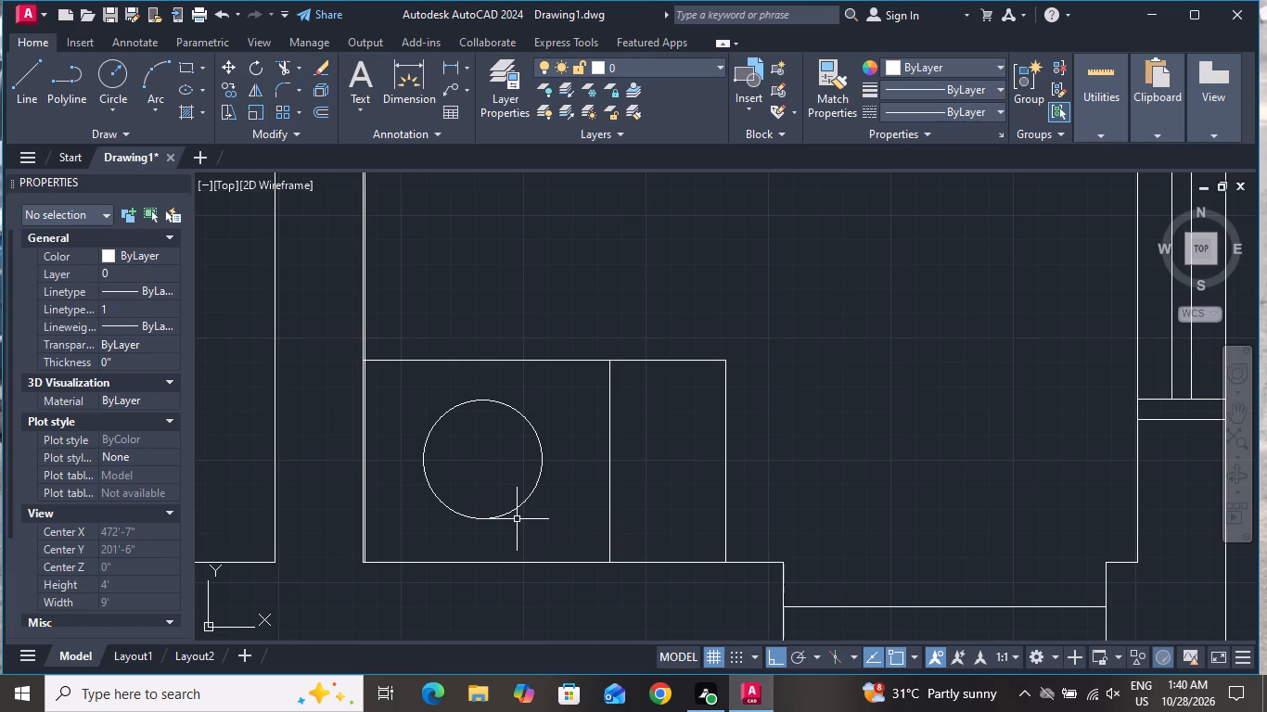
Draw a horizontal line across the full width of the corner rectangle, between the circle and the south wall.
left_click(26, 78)
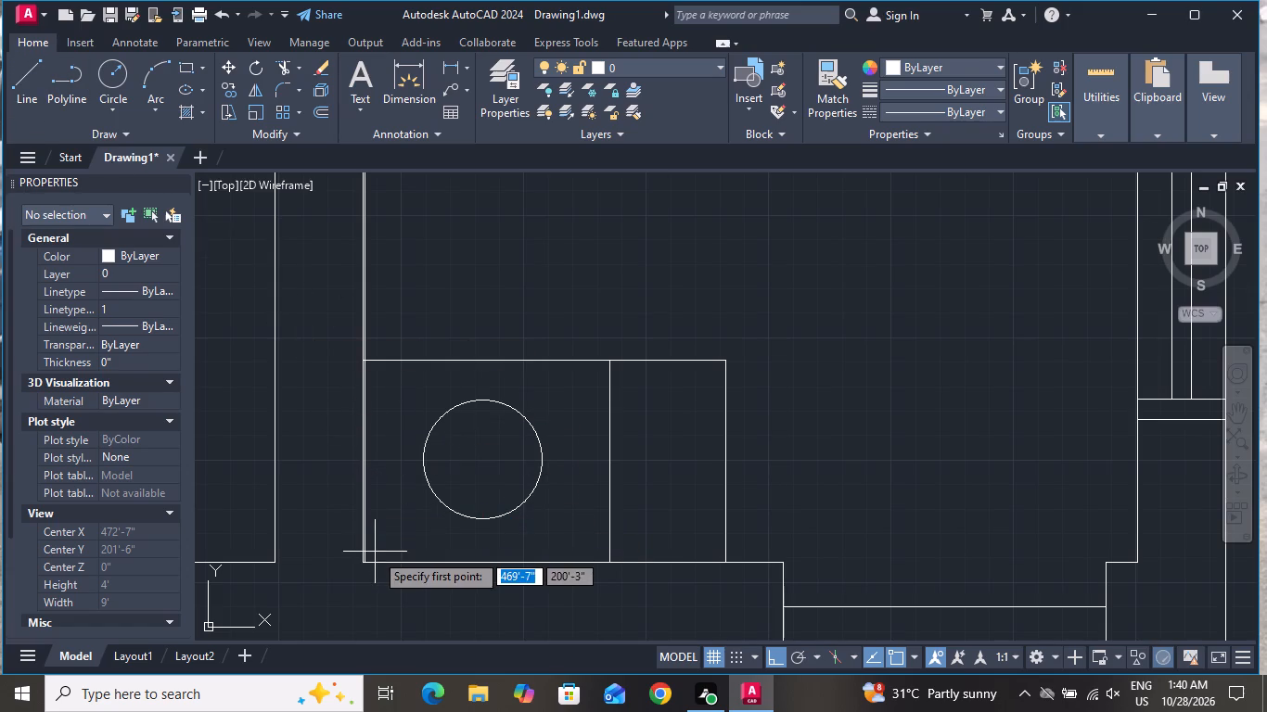
scroll(375, 556, "up", 1)
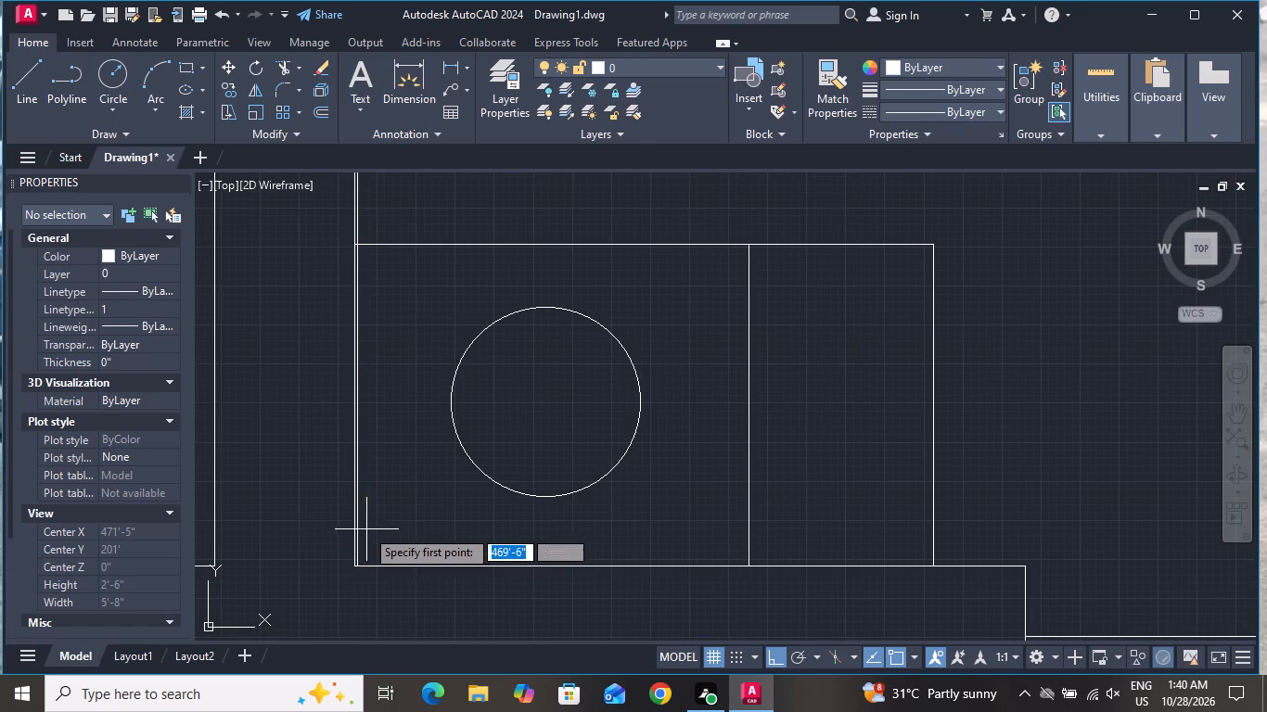
left_click(357, 521)
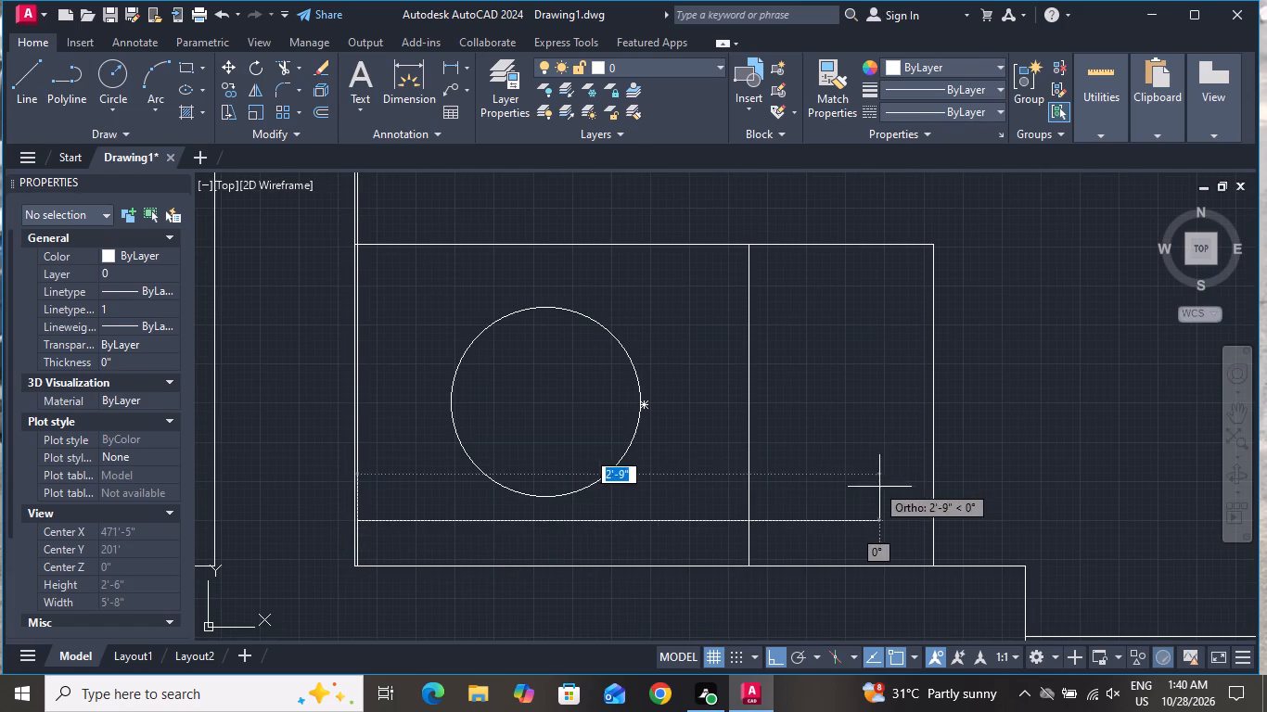
left_click(930, 519)
right_click(930, 519)
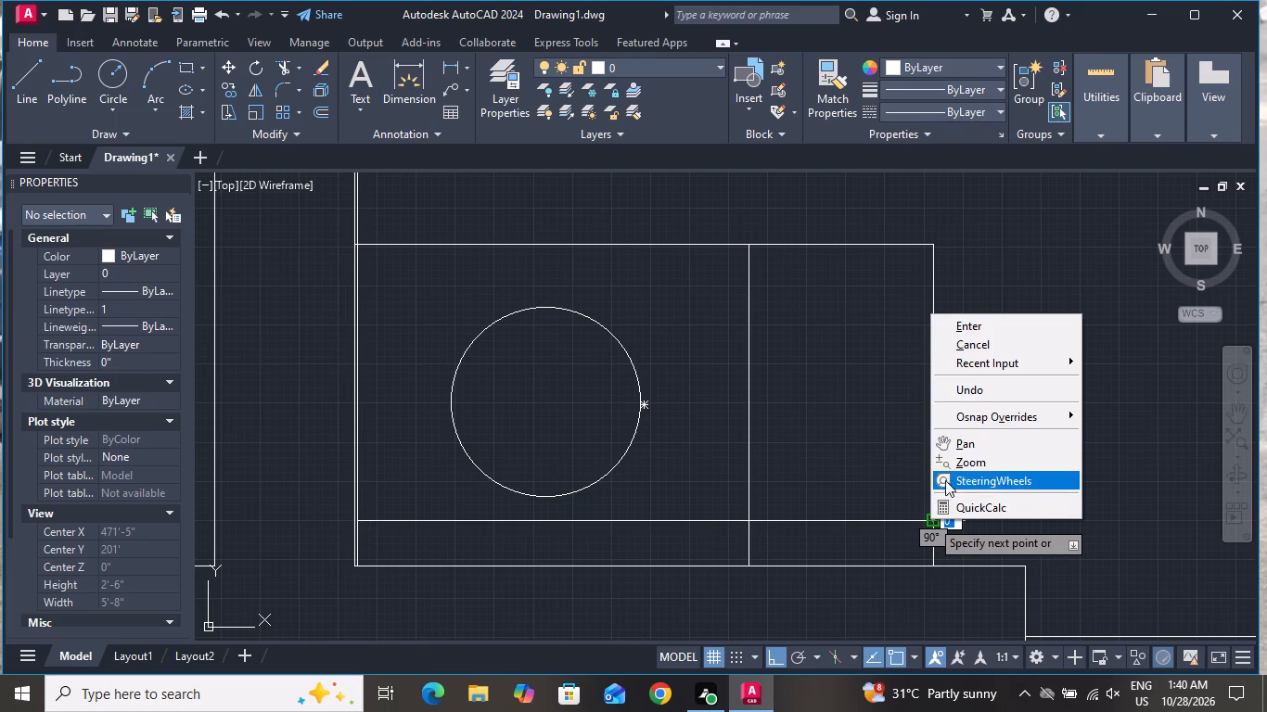
left_click(967, 347)
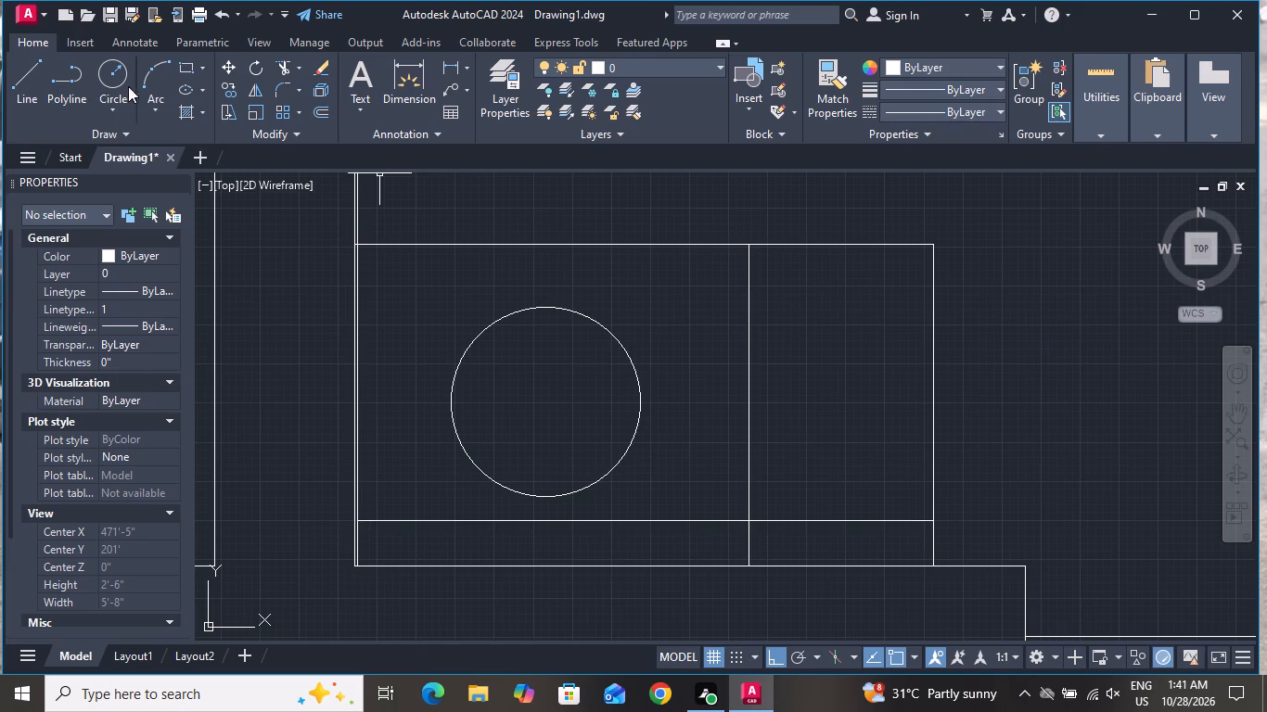
Draw a small circle of about 2" radius in the narrower eastern part of the corner rectangle.
left_click(121, 75)
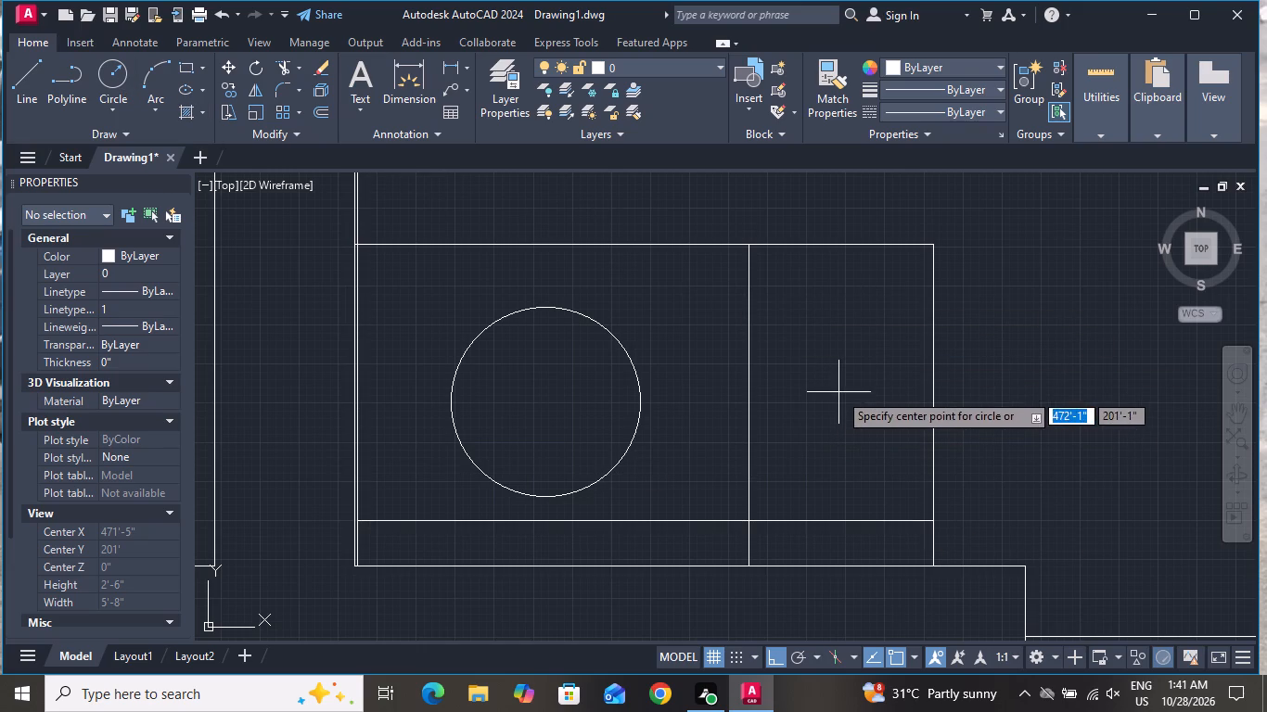
left_click(840, 390)
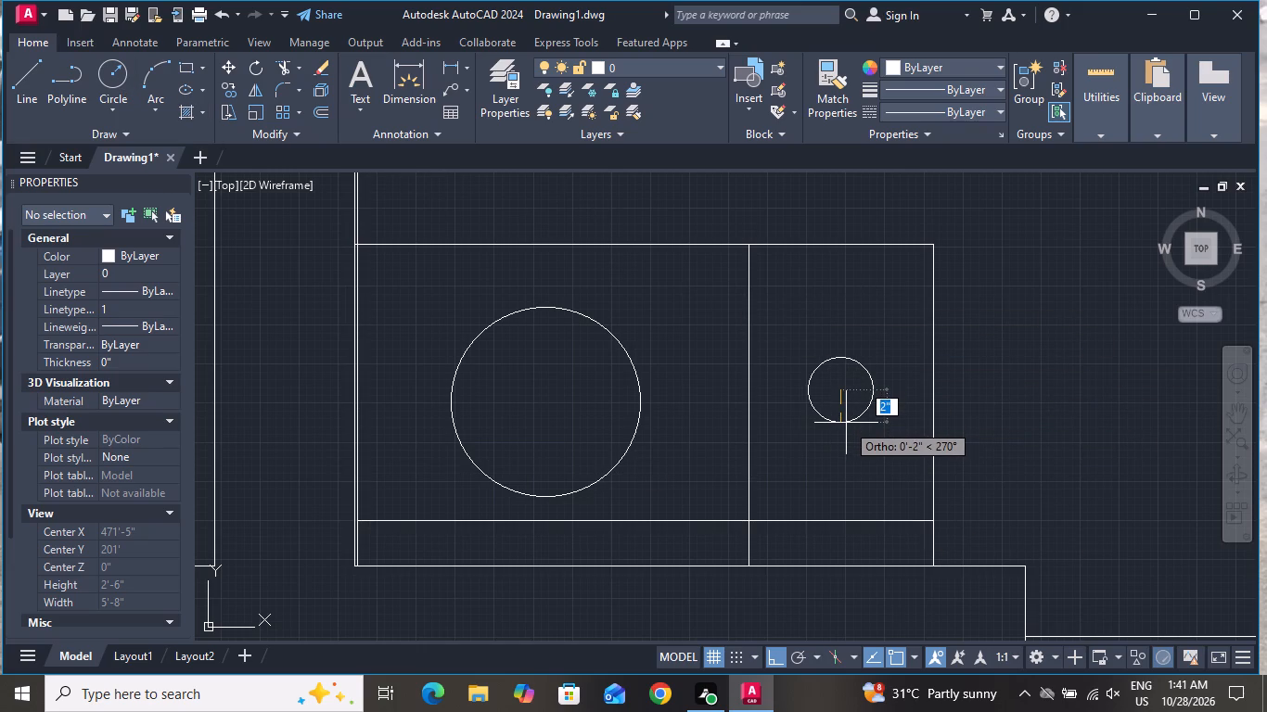
left_click(847, 423)
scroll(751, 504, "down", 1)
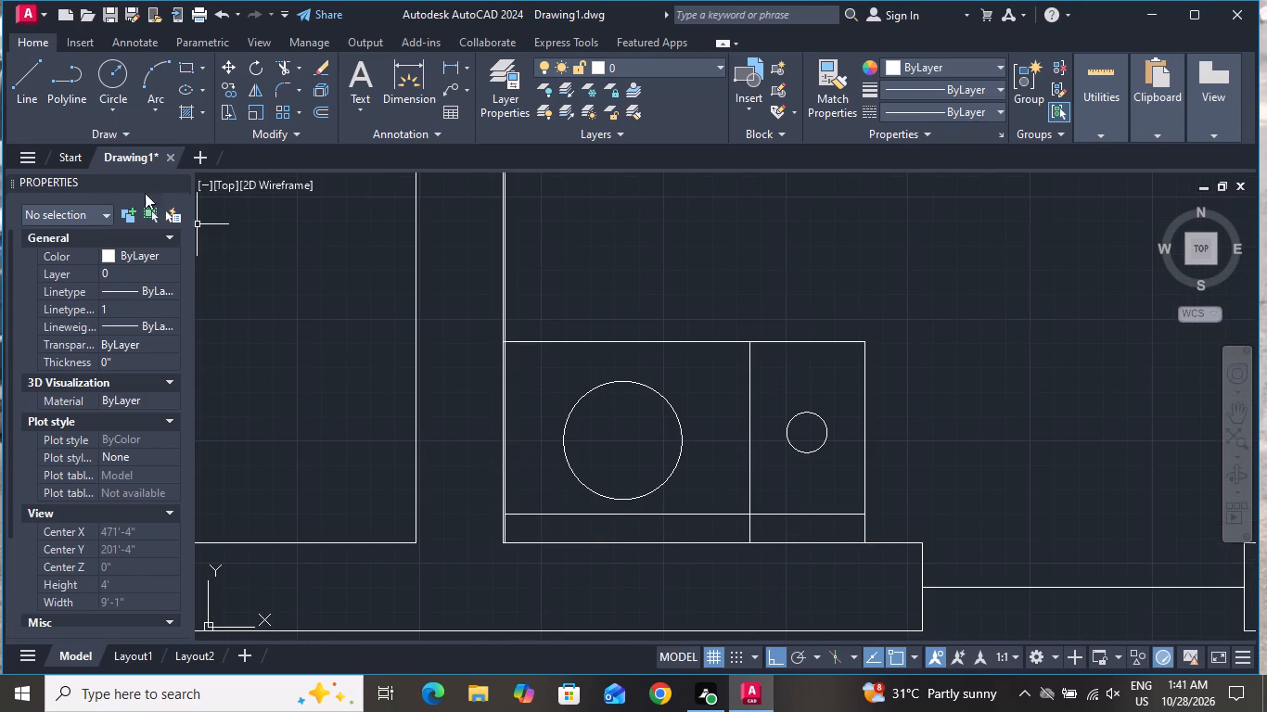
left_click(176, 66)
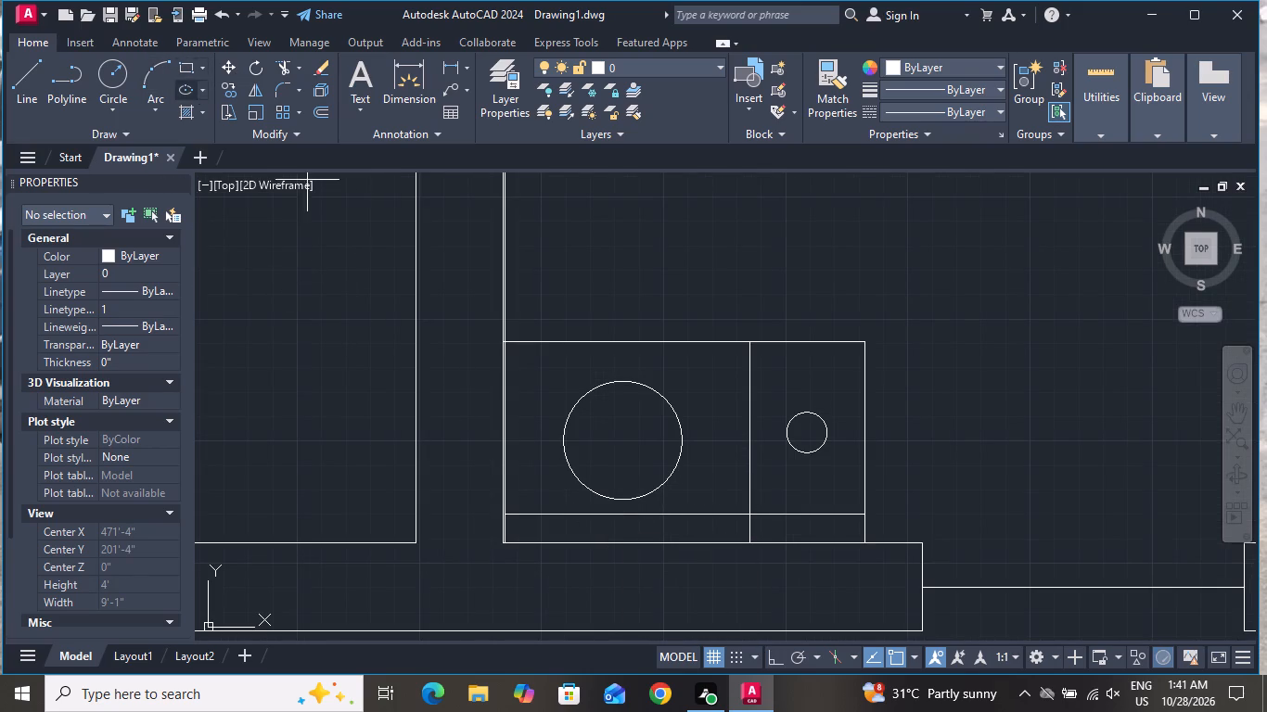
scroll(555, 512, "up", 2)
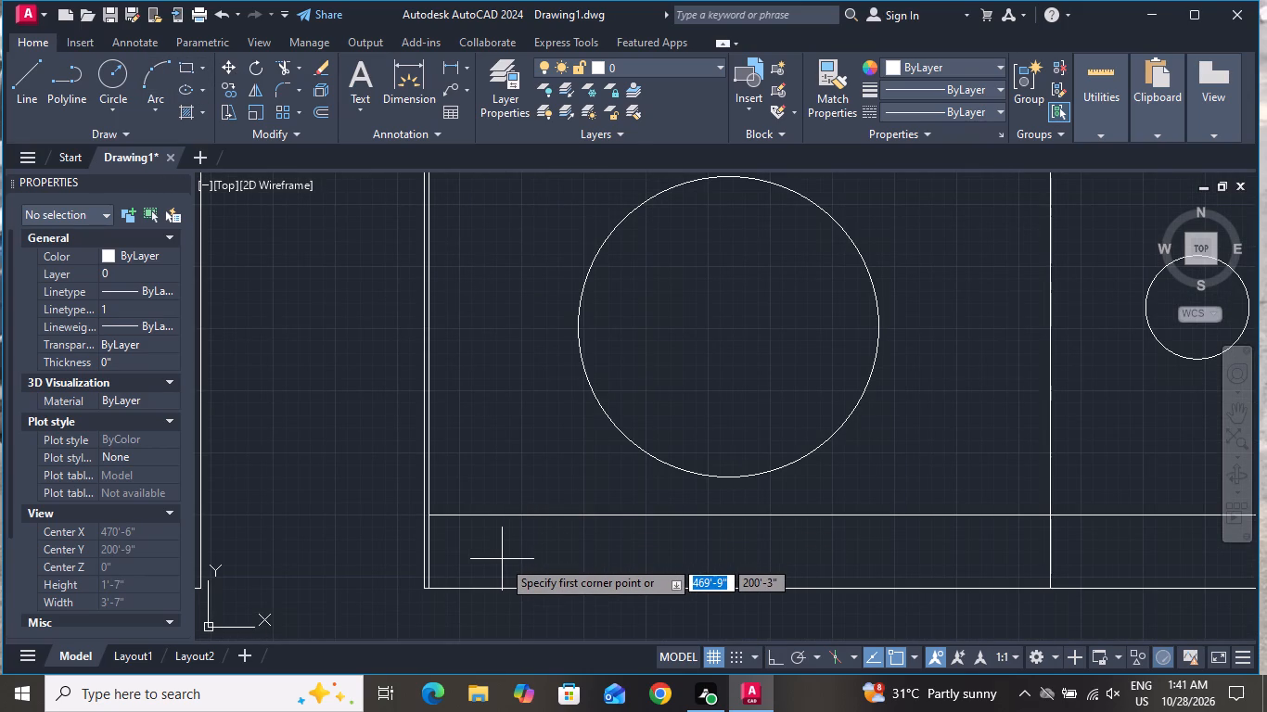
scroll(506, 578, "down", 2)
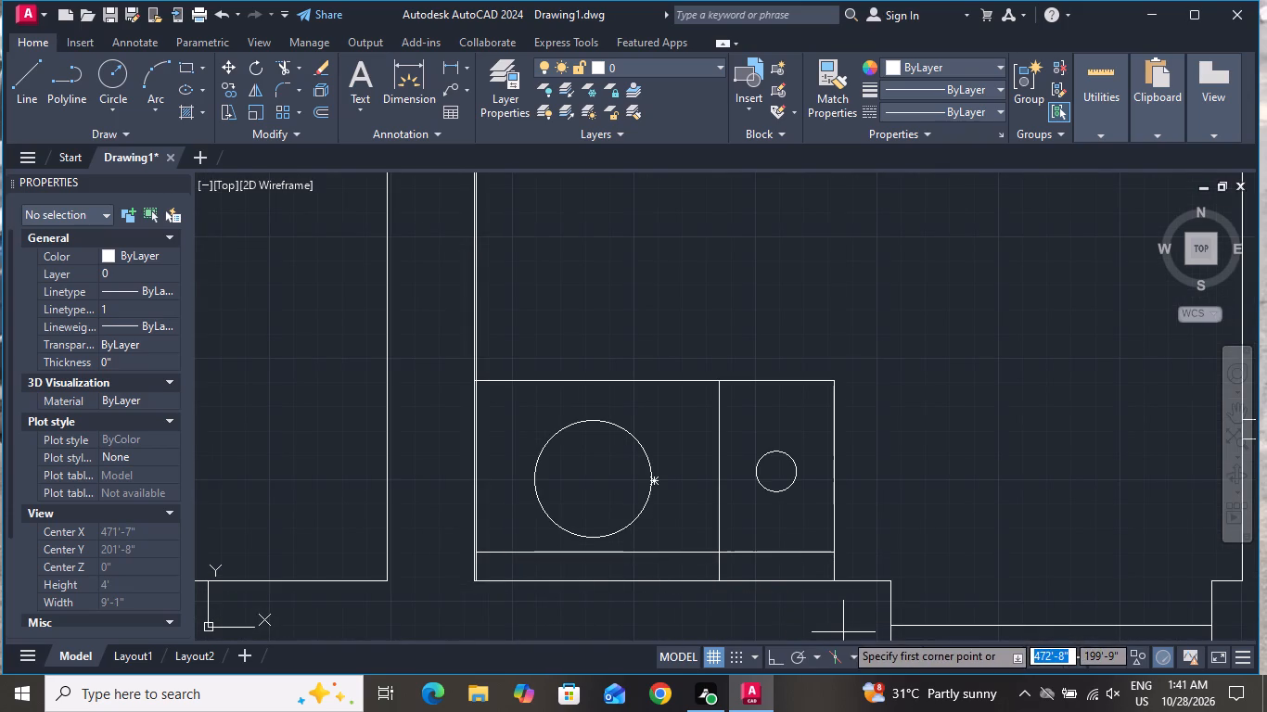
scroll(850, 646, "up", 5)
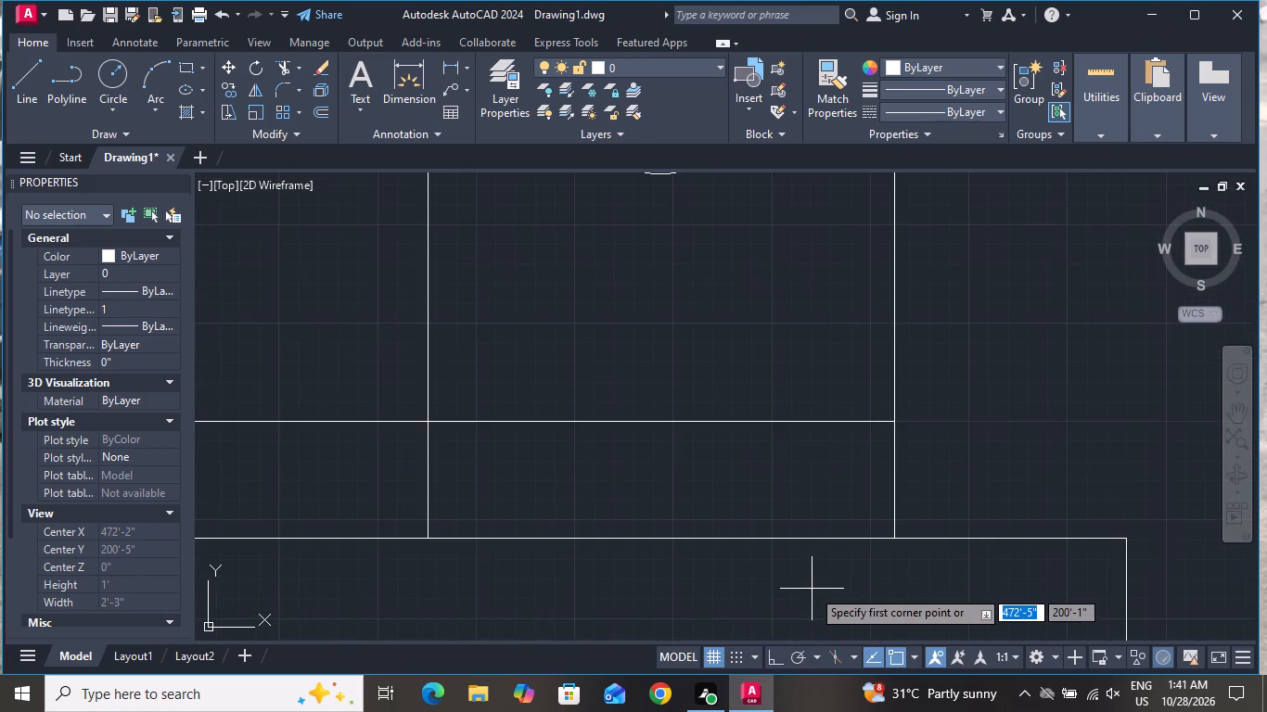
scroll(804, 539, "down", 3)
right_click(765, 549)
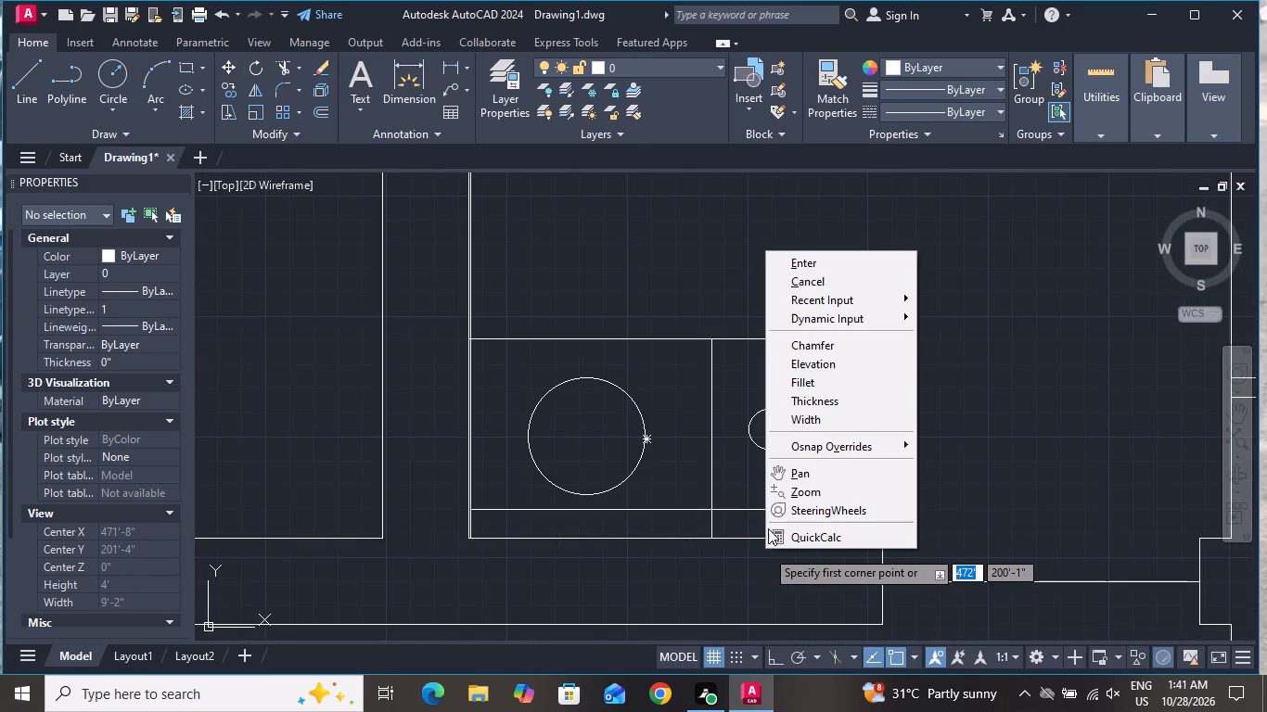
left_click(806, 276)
Trim the vertical dividing line's portion below the horizontal line in the corner rectangle.
left_click(283, 61)
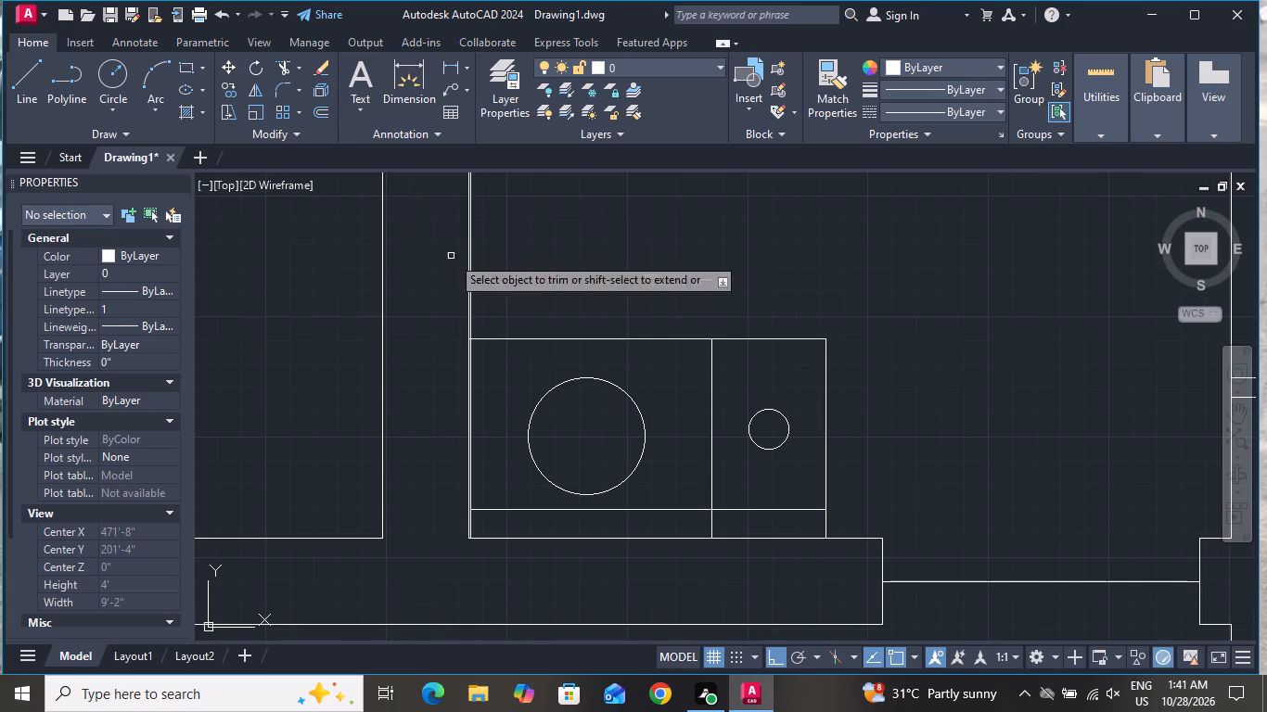
scroll(557, 382, "up", 3)
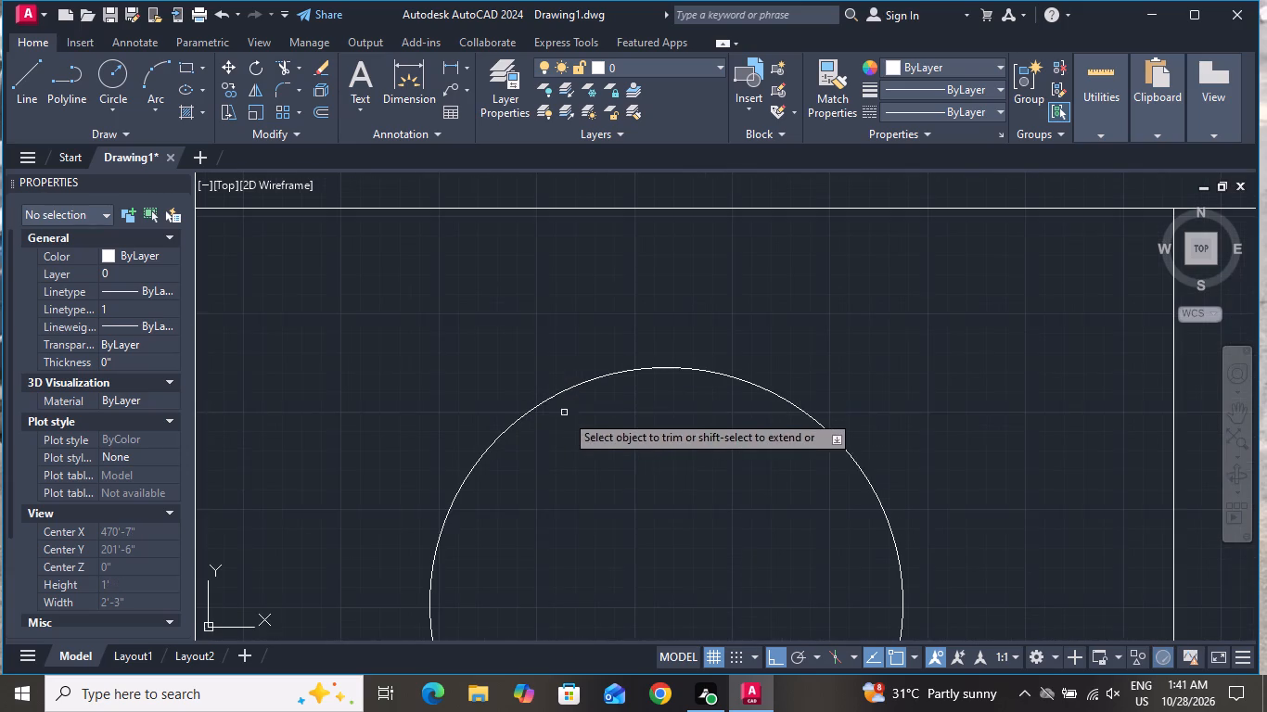
scroll(601, 413, "down", 4)
scroll(681, 514, "up", 3)
left_click(712, 451)
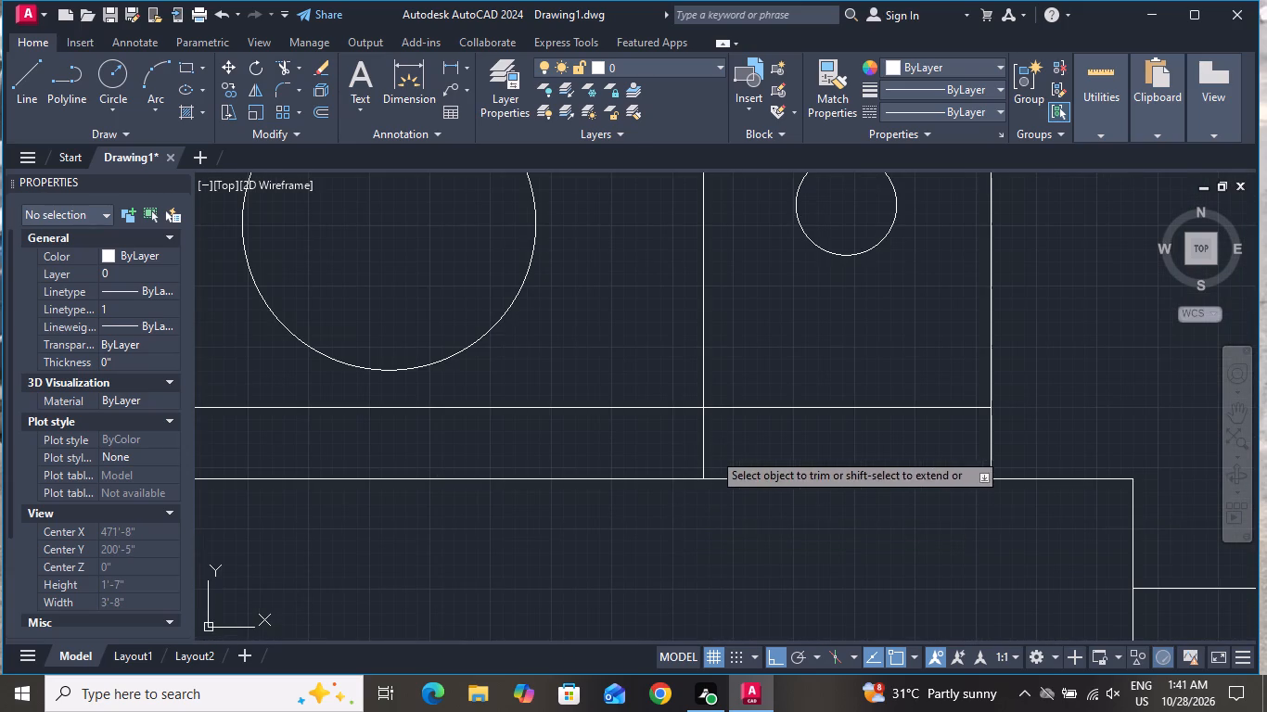
left_click(690, 451)
right_click(697, 521)
left_click(759, 301)
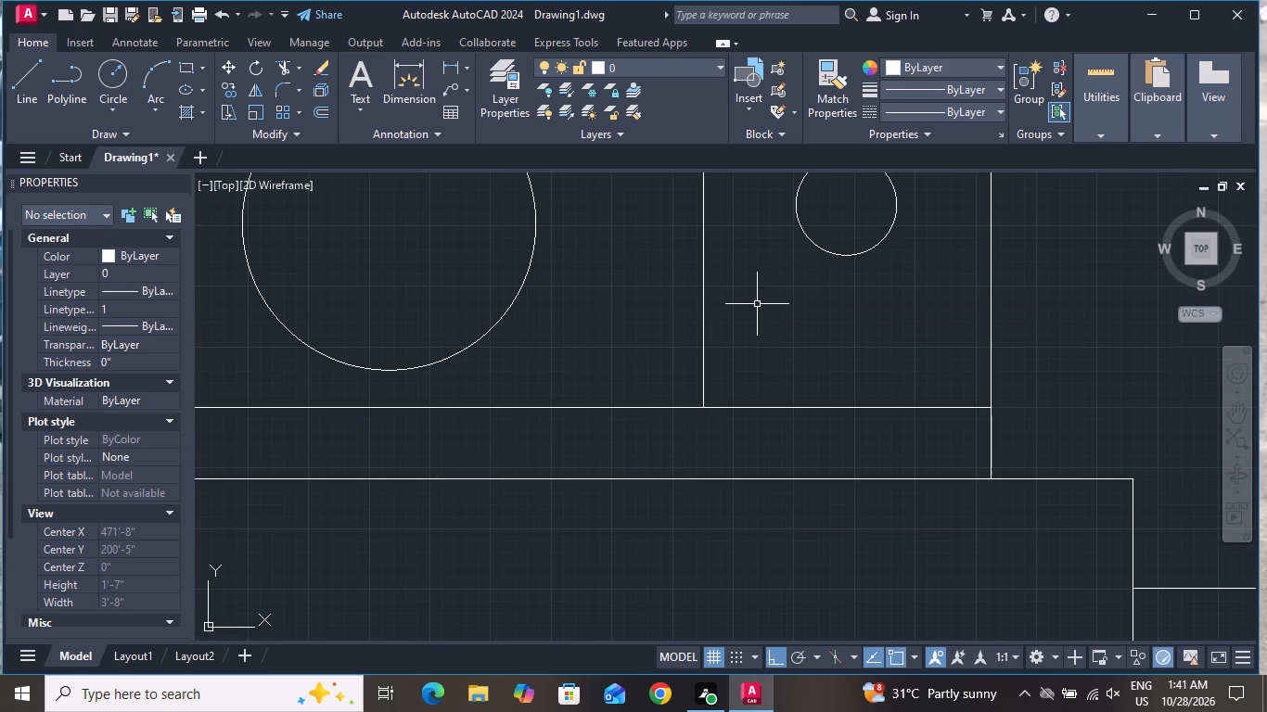
Draw a thin rectangle about 9" by 1" inside the eastern end of the corner fixture's narrow south strip.
scroll(729, 70, "down", 6)
scroll(749, 262, "down", 1)
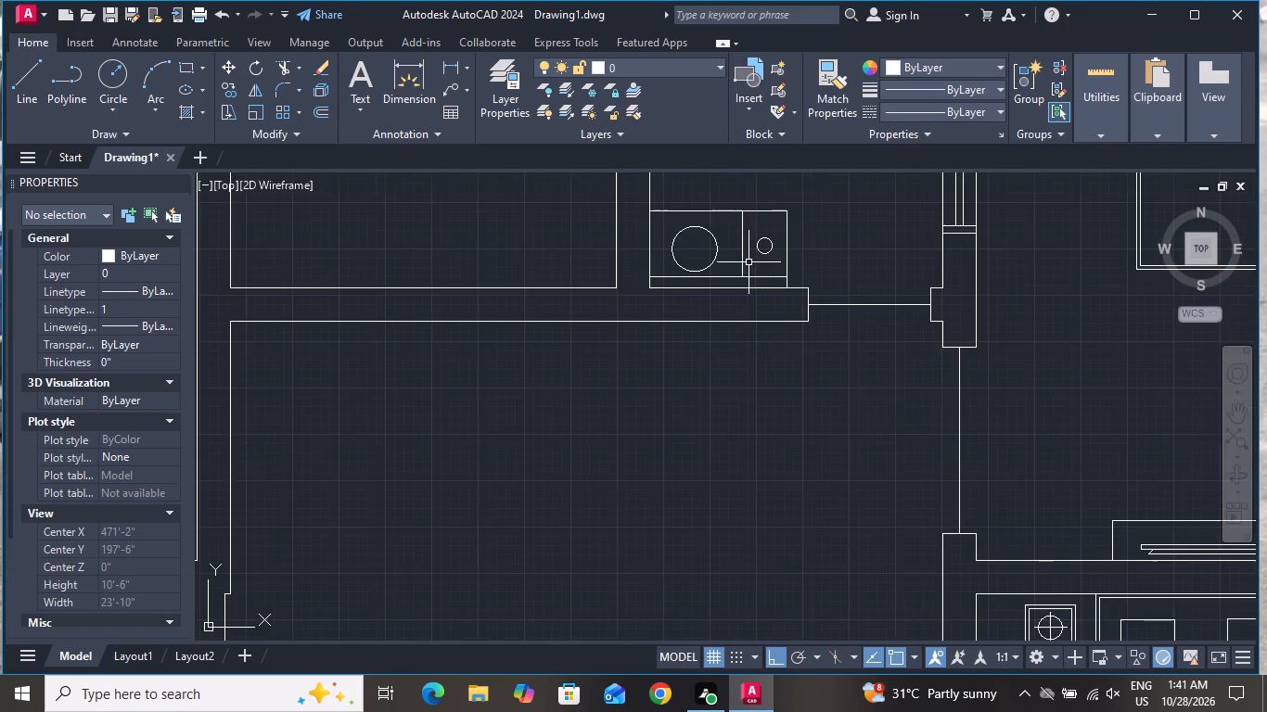
scroll(751, 166, "up", 3)
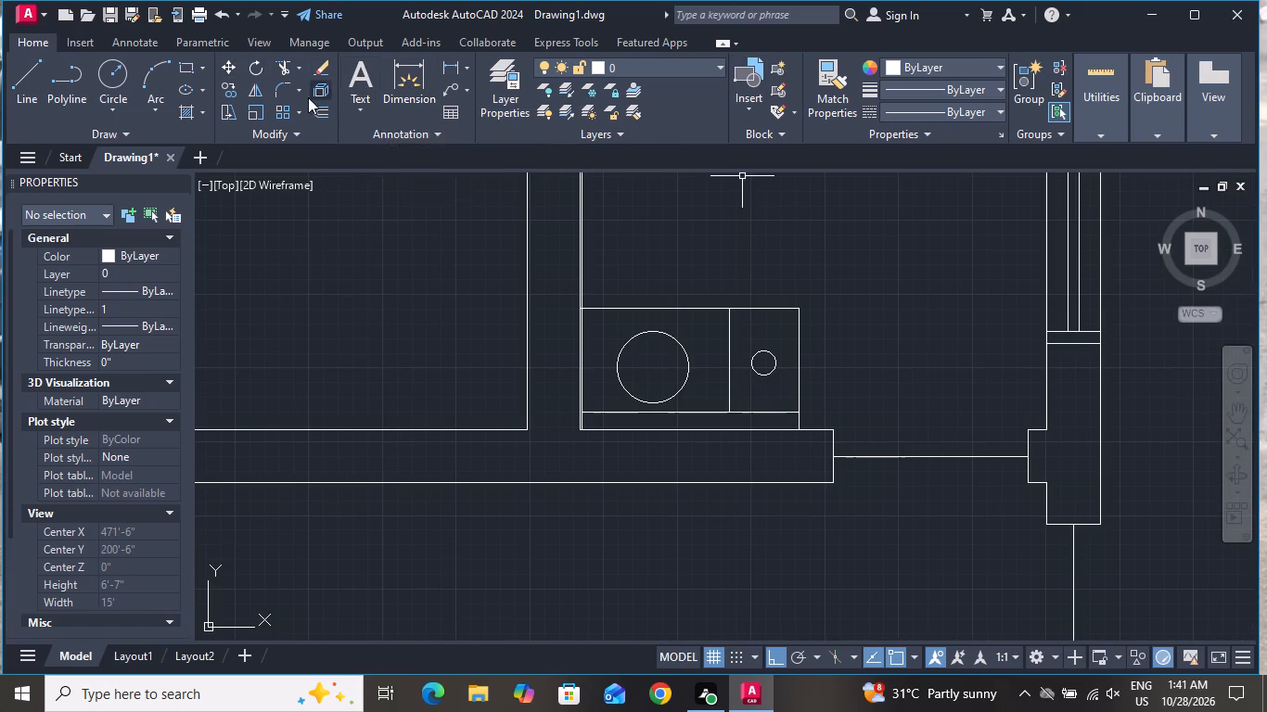
left_click(183, 71)
scroll(739, 396, "down", 1)
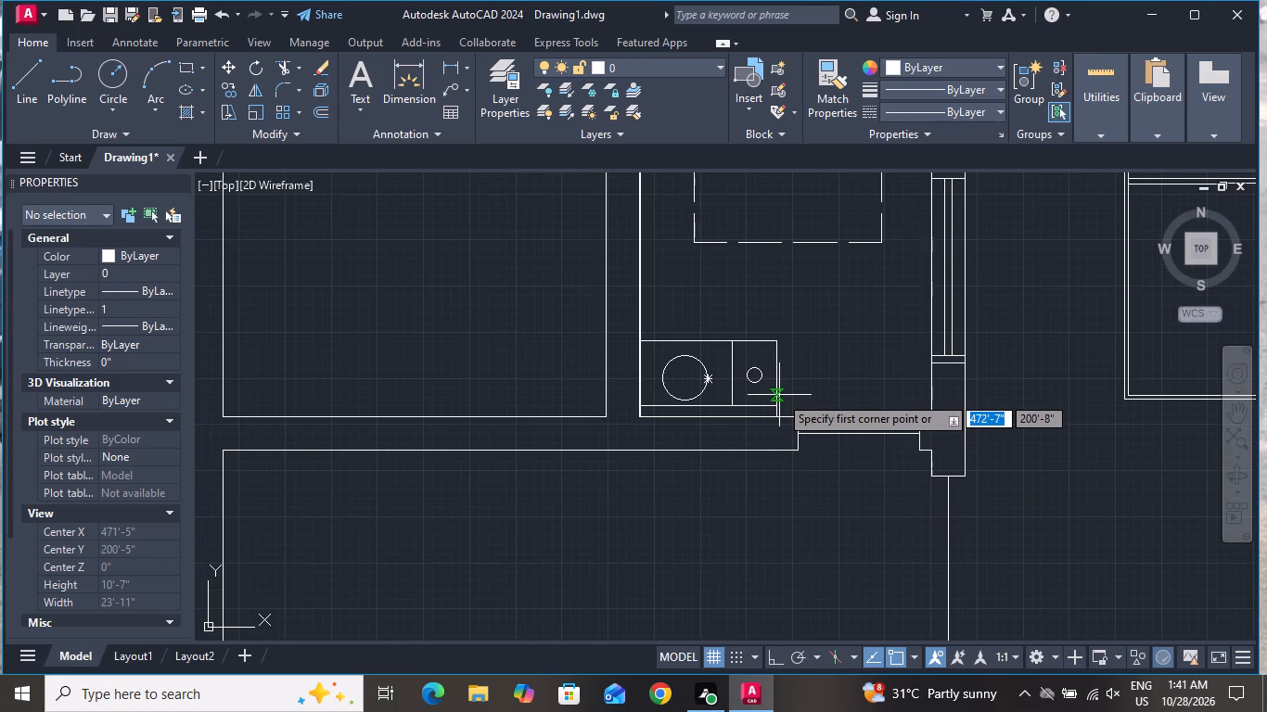
scroll(759, 415, "down", 2)
scroll(754, 419, "up", 7)
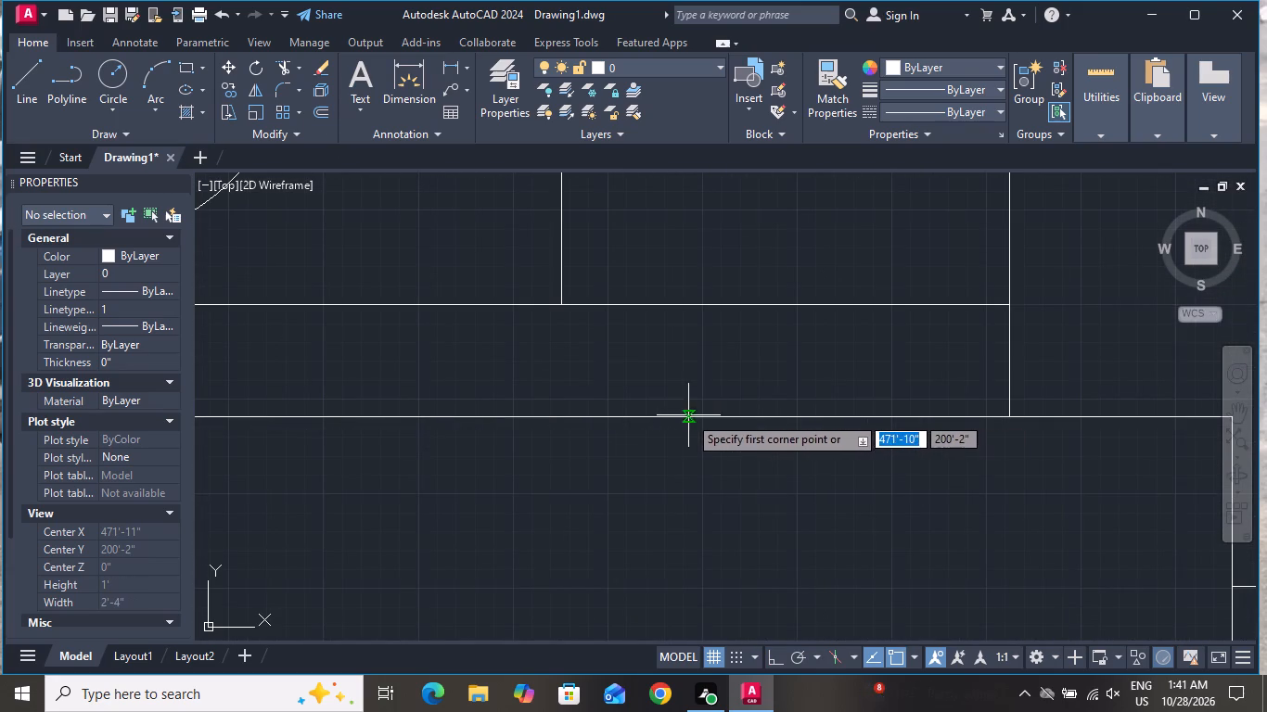
scroll(761, 409, "up", 1)
scroll(757, 386, "down", 3)
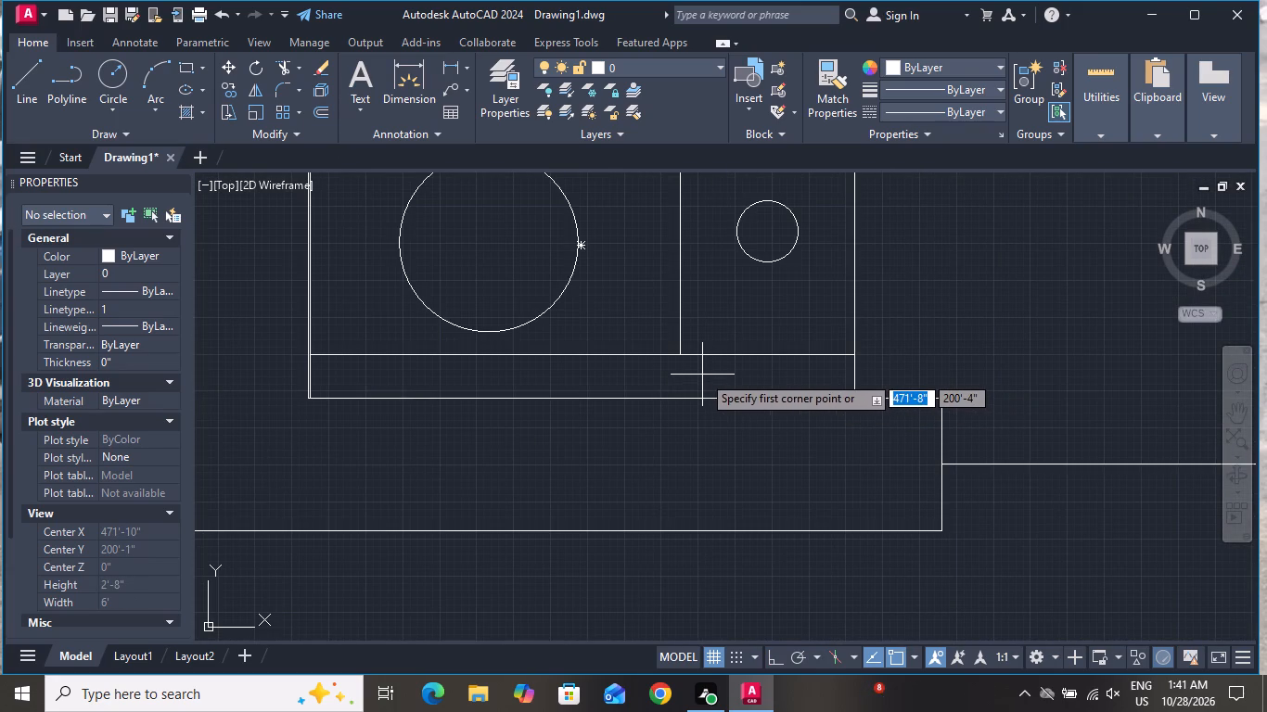
left_click(701, 373)
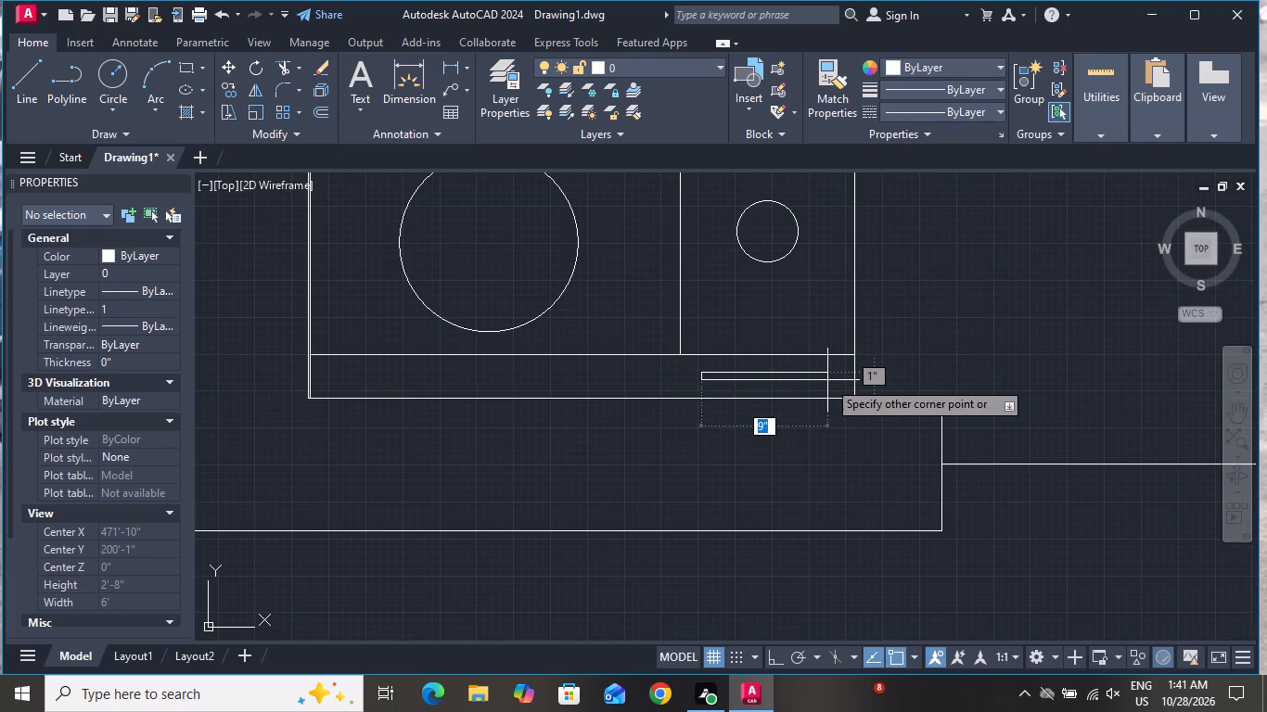
left_click(828, 384)
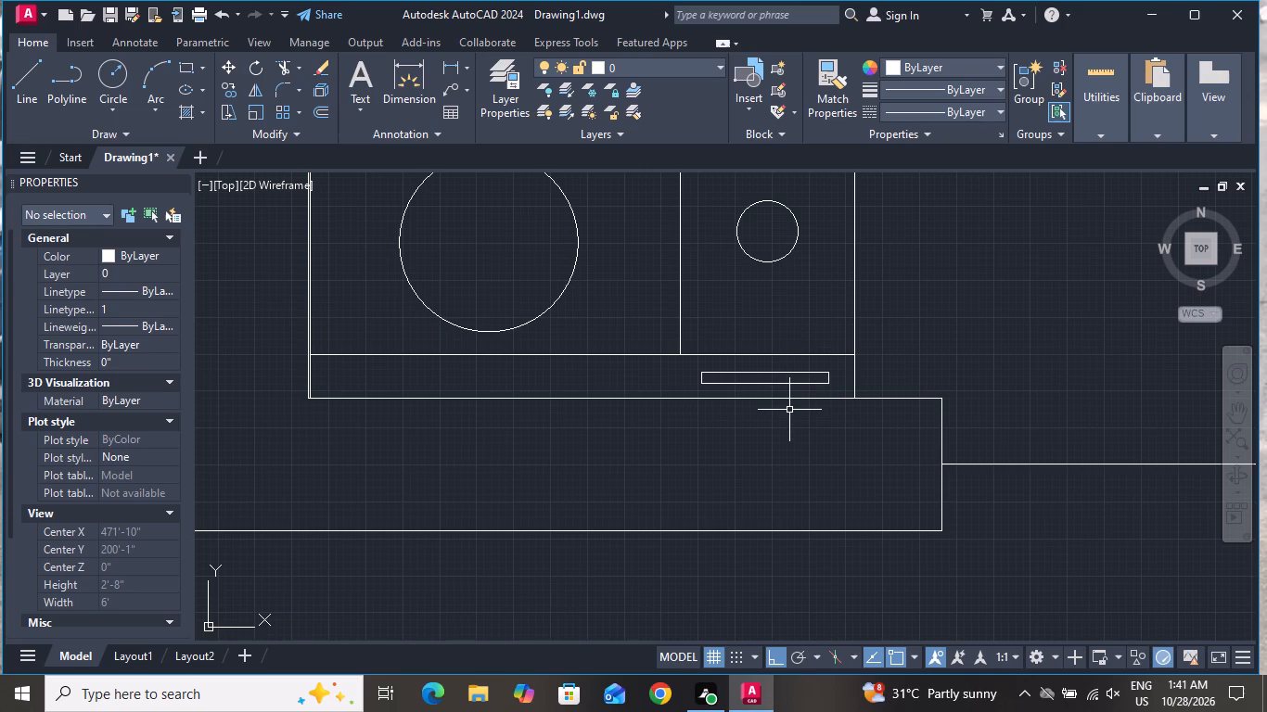
Draw a small circle of about 1" radius near the western end of the corner fixture's south strip.
left_click(122, 74)
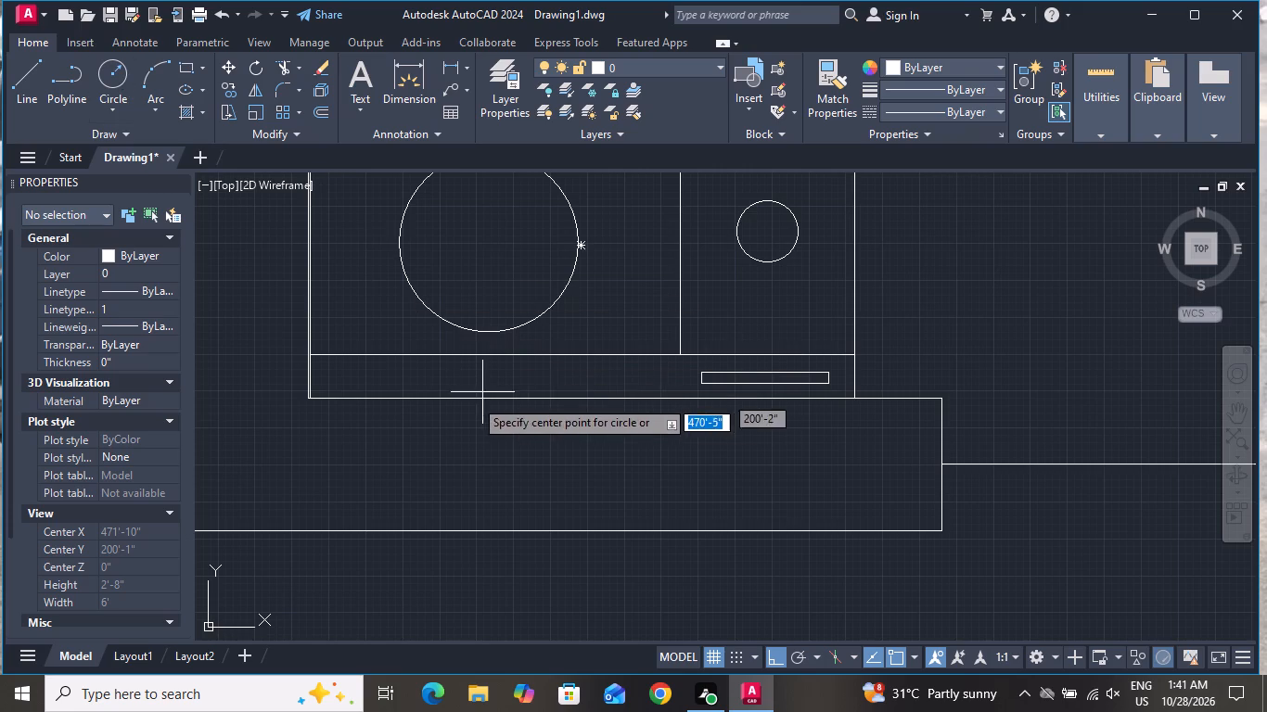
left_click(371, 378)
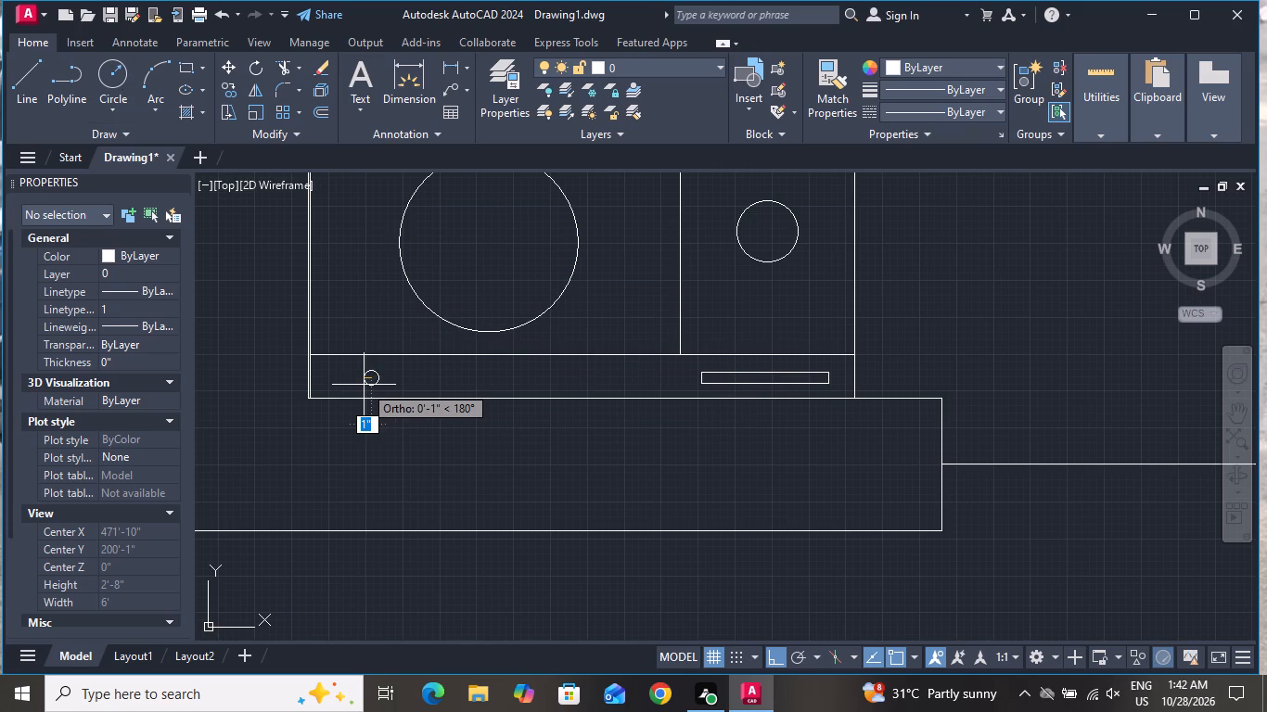
left_click(362, 388)
Copy the strip's small circle three times eastward at roughly even spacing, the last copy about 1'-1" from the original.
left_click(368, 369)
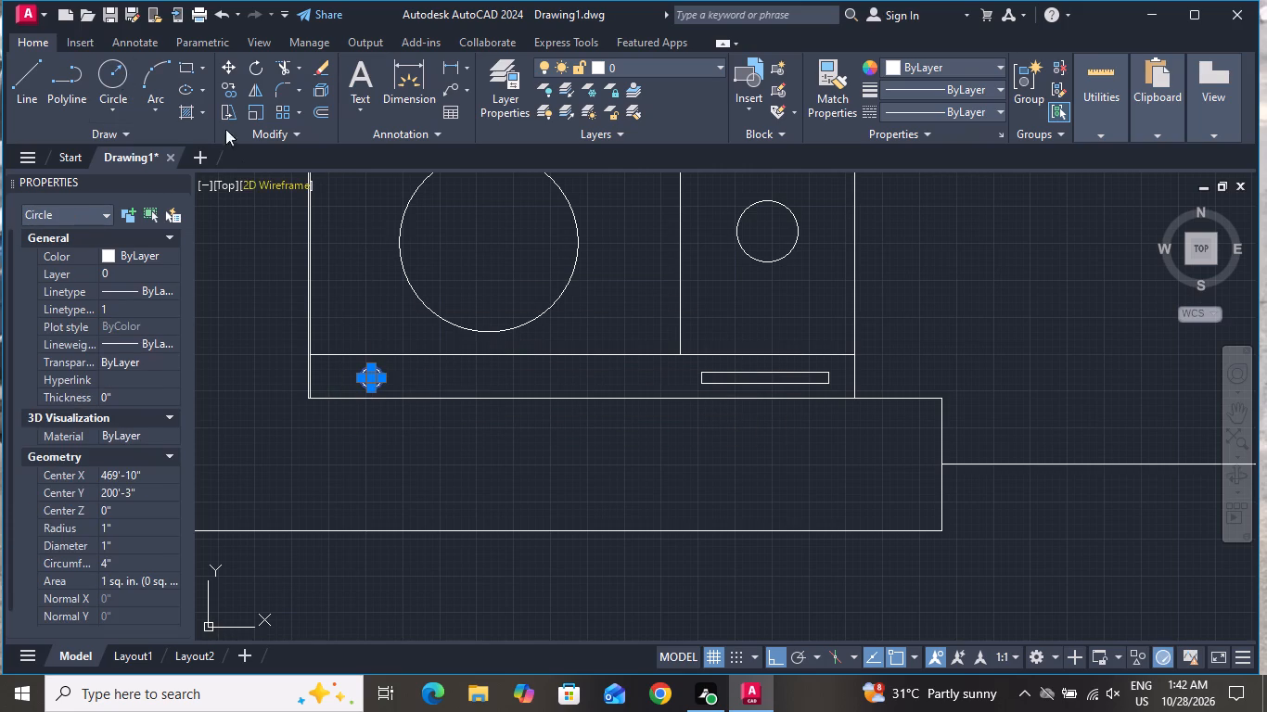
left_click(234, 95)
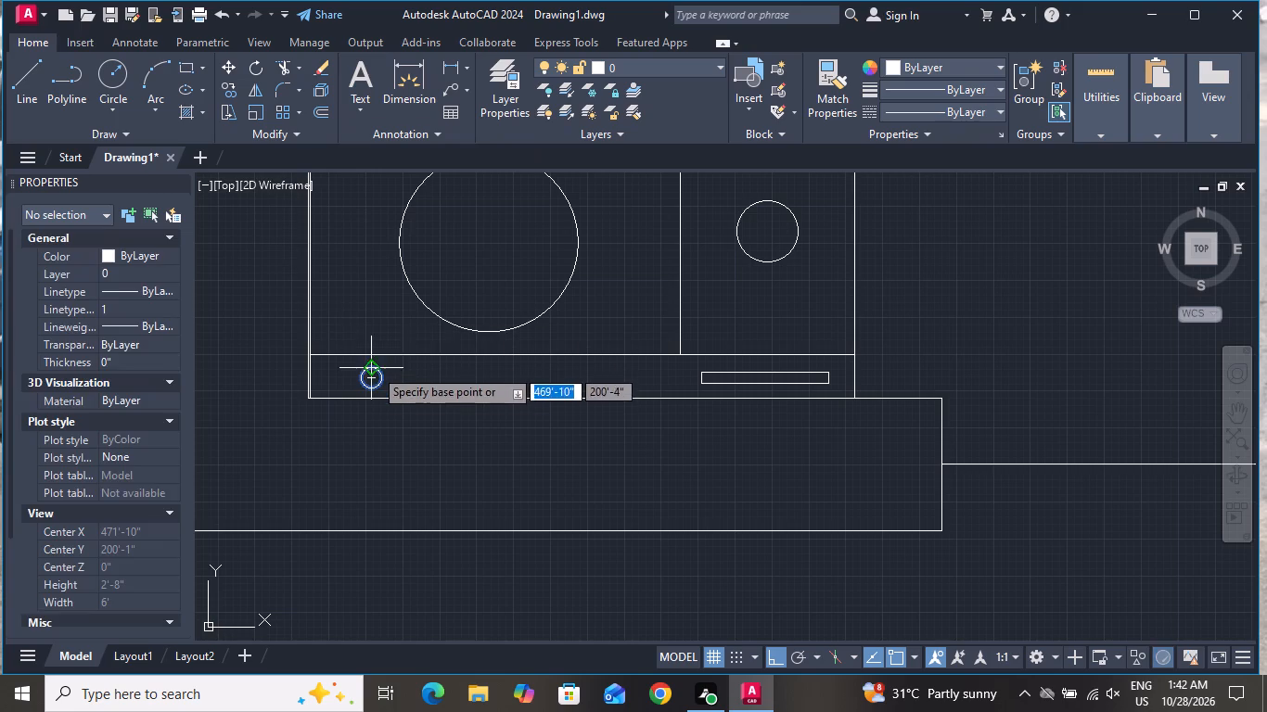
left_click(374, 379)
left_click(437, 383)
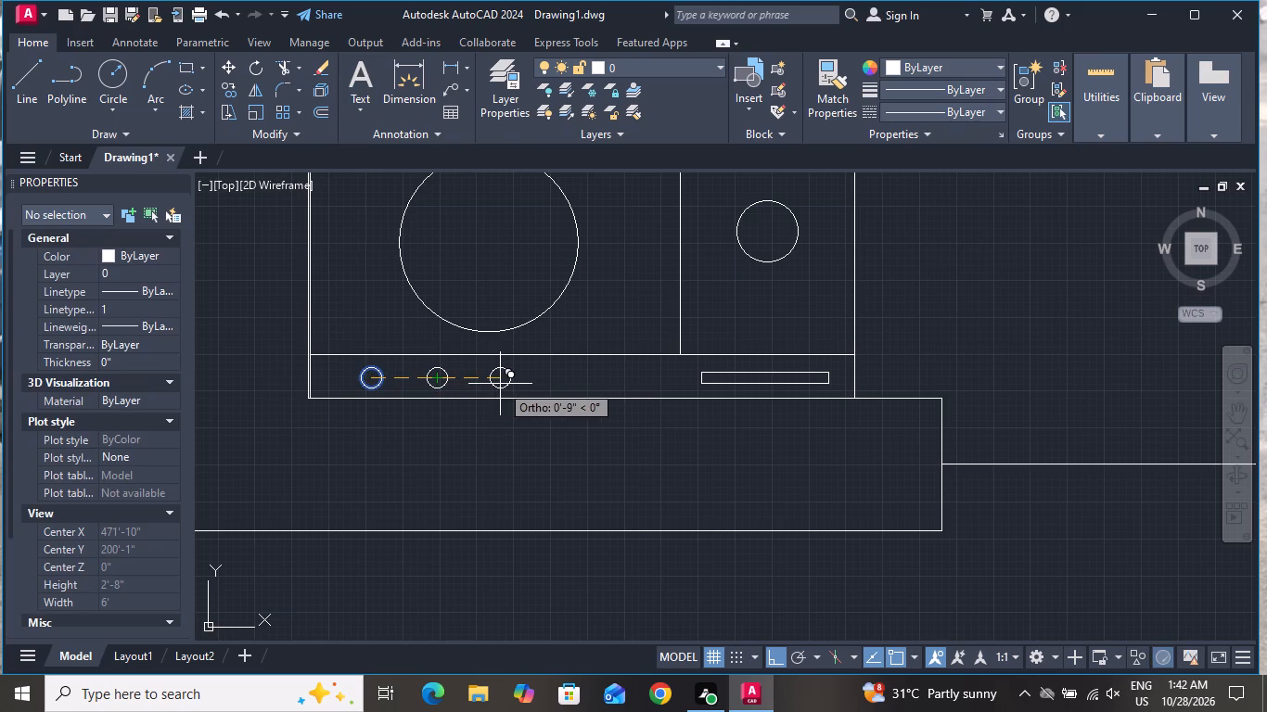
left_click(501, 384)
left_click(562, 385)
right_click(564, 385)
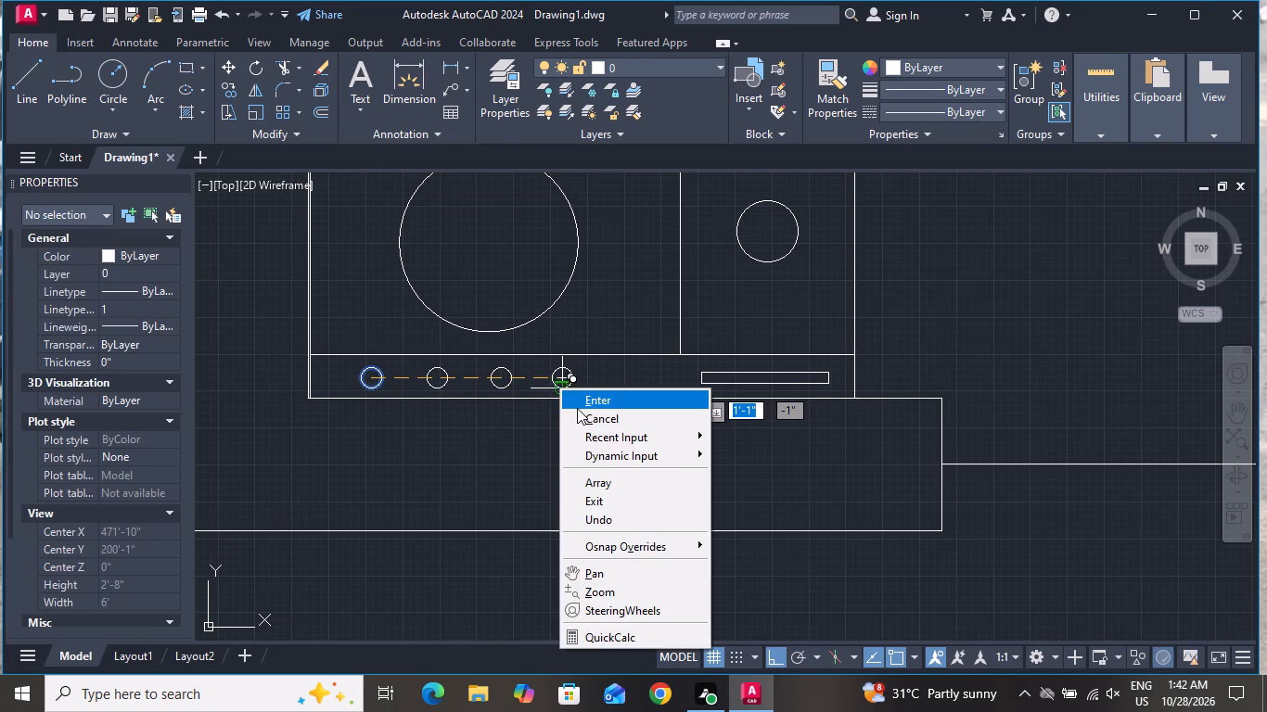
left_click(577, 408)
Insert the Toilet - Imperial block from the architectural tool palette into the upper room west of the corner fixture's room.
scroll(592, 438, "down", 1)
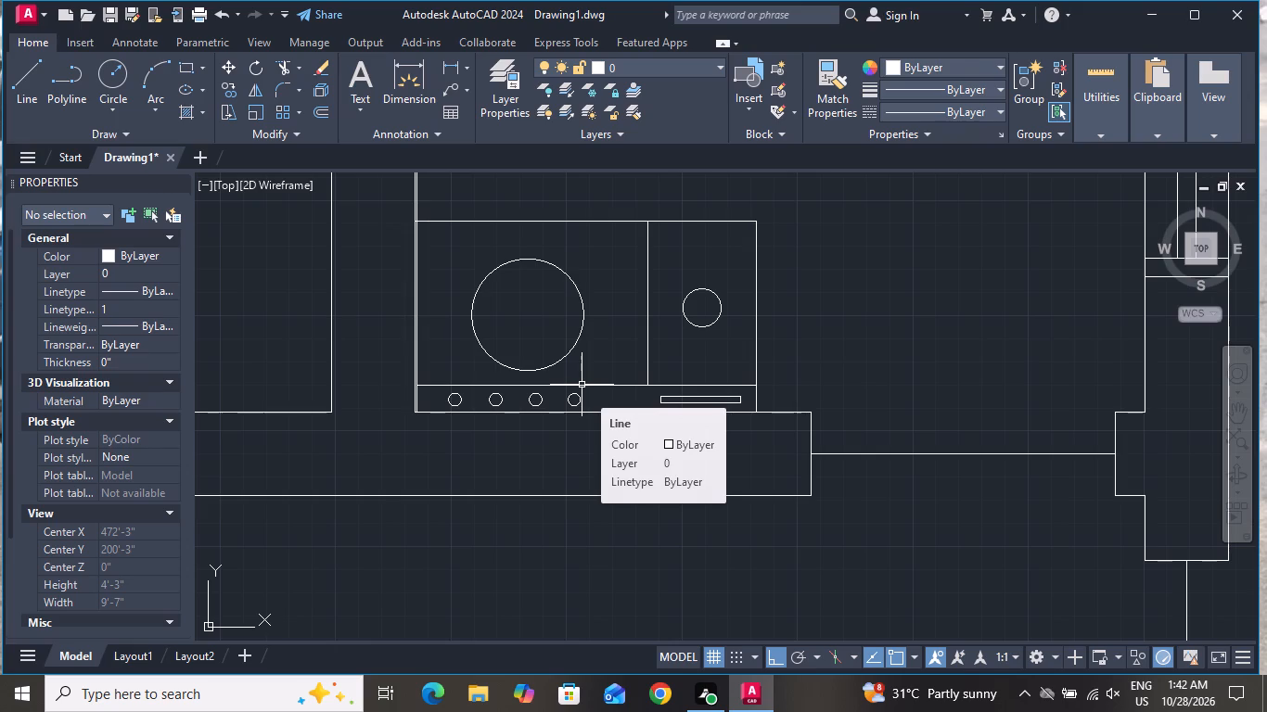
scroll(518, 420, "down", 3)
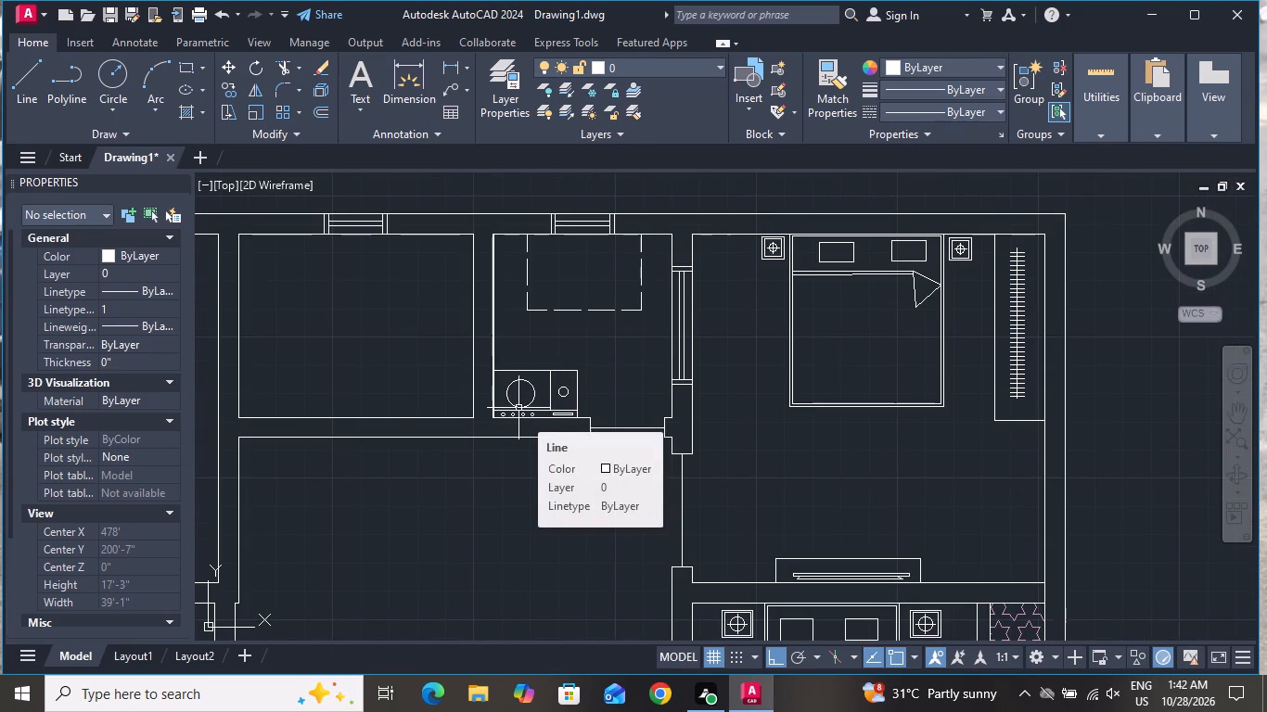
type("TP")
key("space")
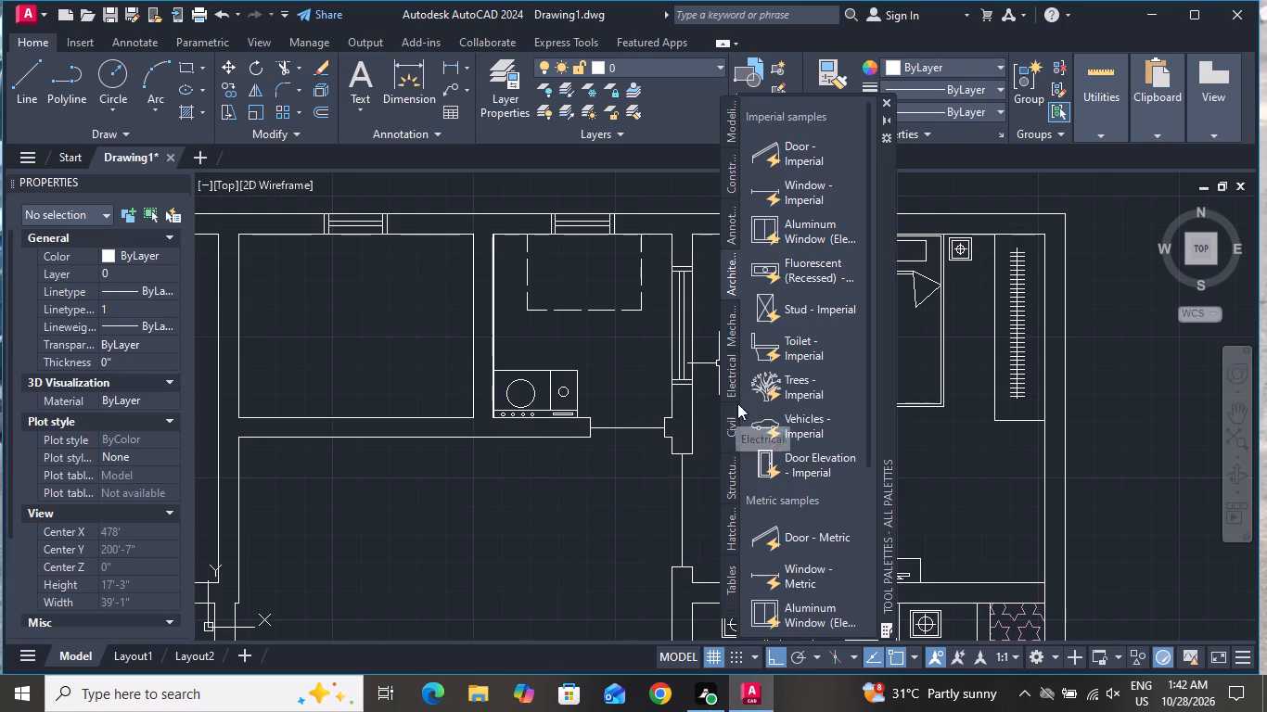
left_click(771, 375)
left_click(775, 344)
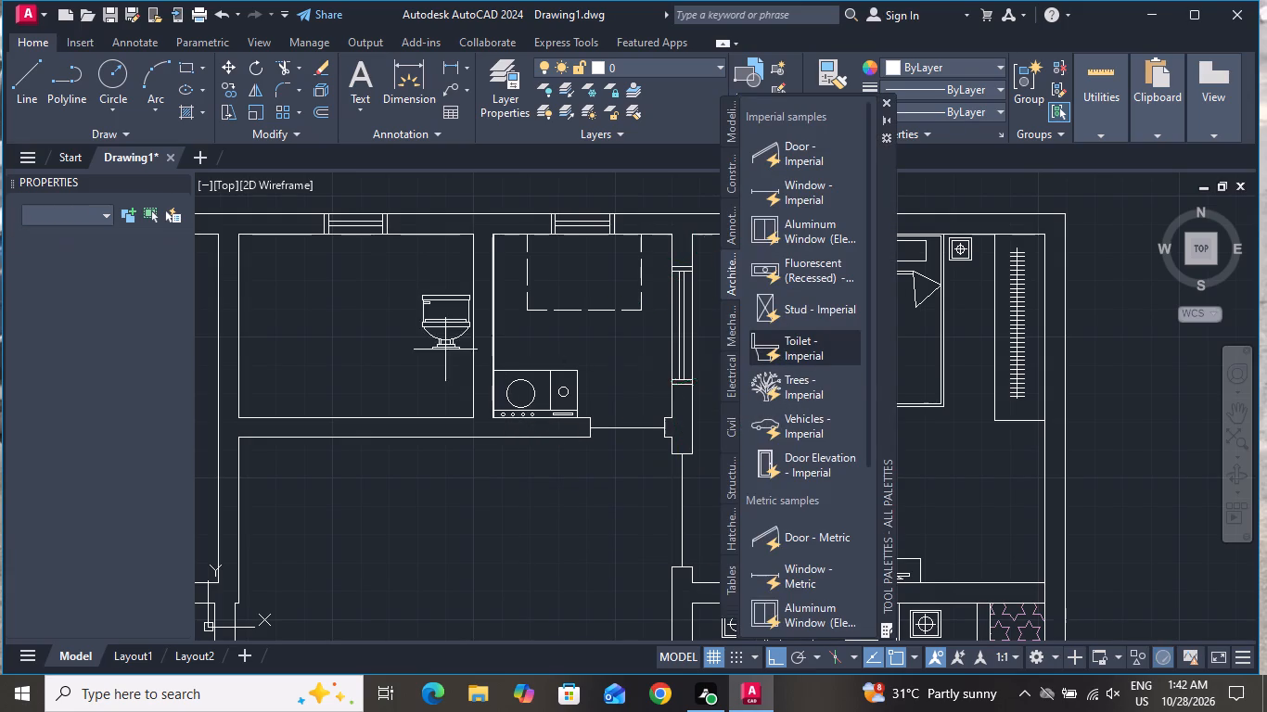
left_click(398, 359)
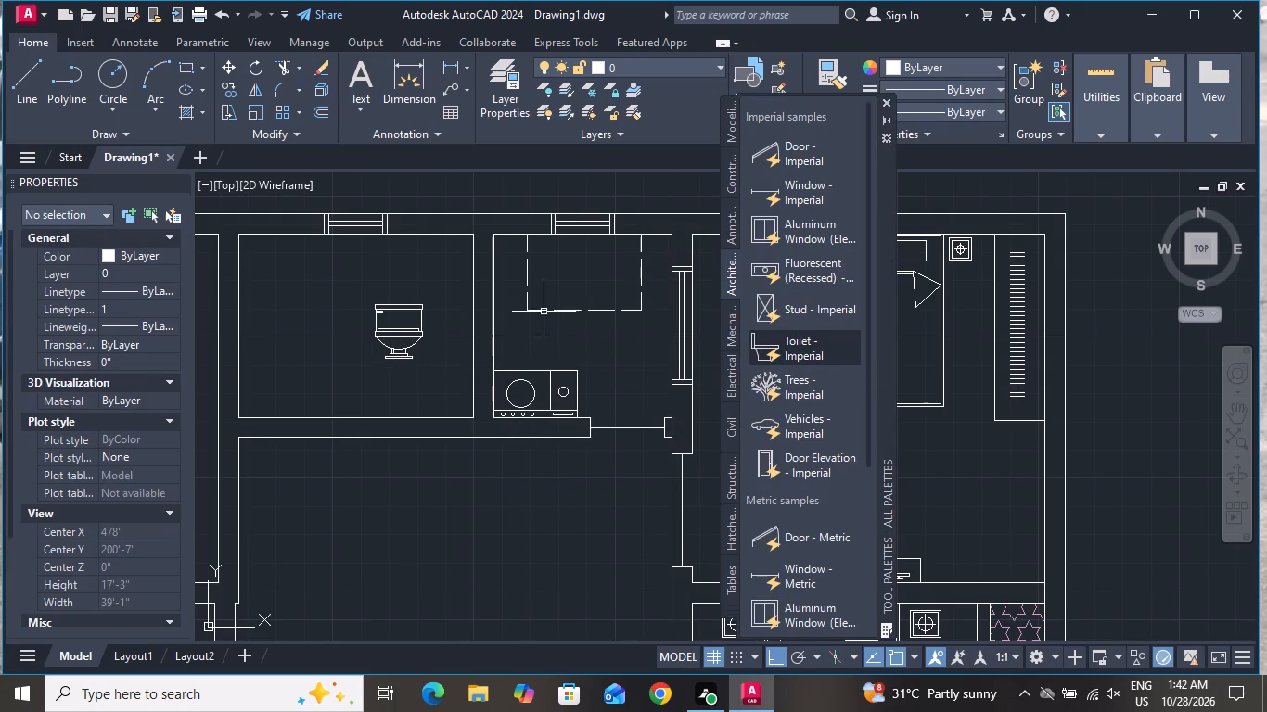
left_click(890, 105)
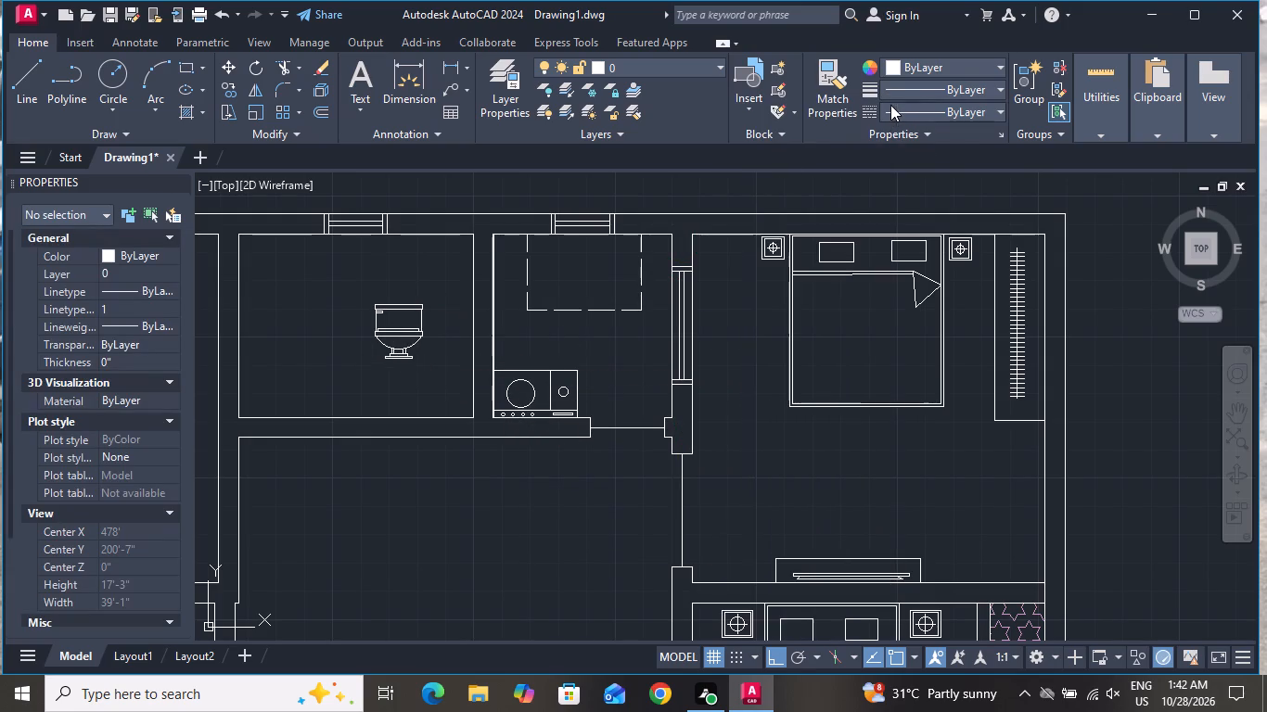
Set the toilet block's view to Pullchain (Plan).
left_click(388, 336)
left_click(363, 366)
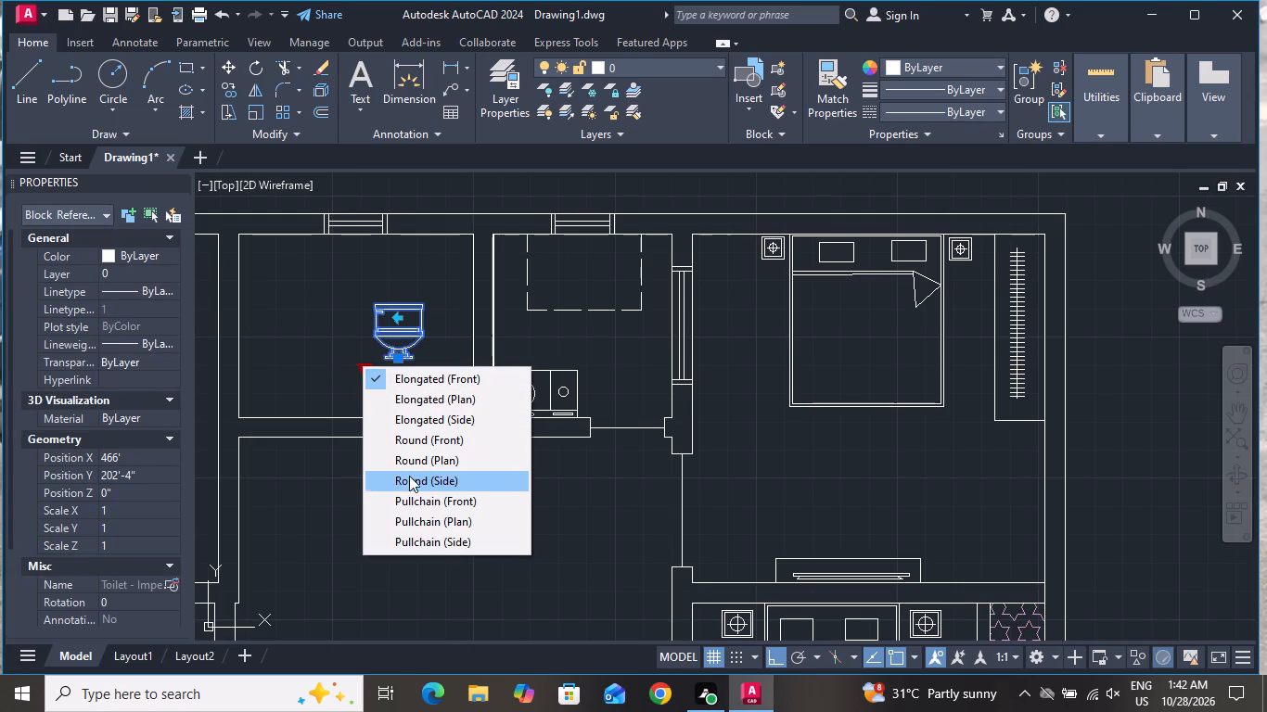
left_click(433, 519)
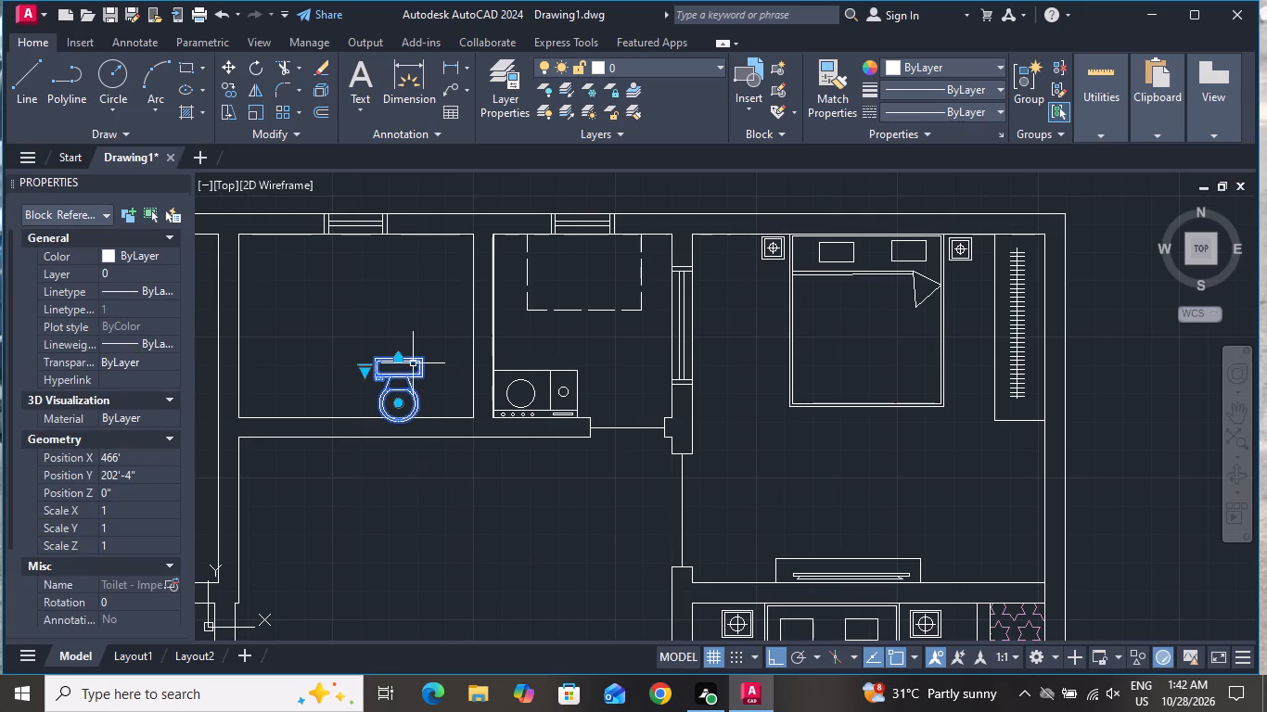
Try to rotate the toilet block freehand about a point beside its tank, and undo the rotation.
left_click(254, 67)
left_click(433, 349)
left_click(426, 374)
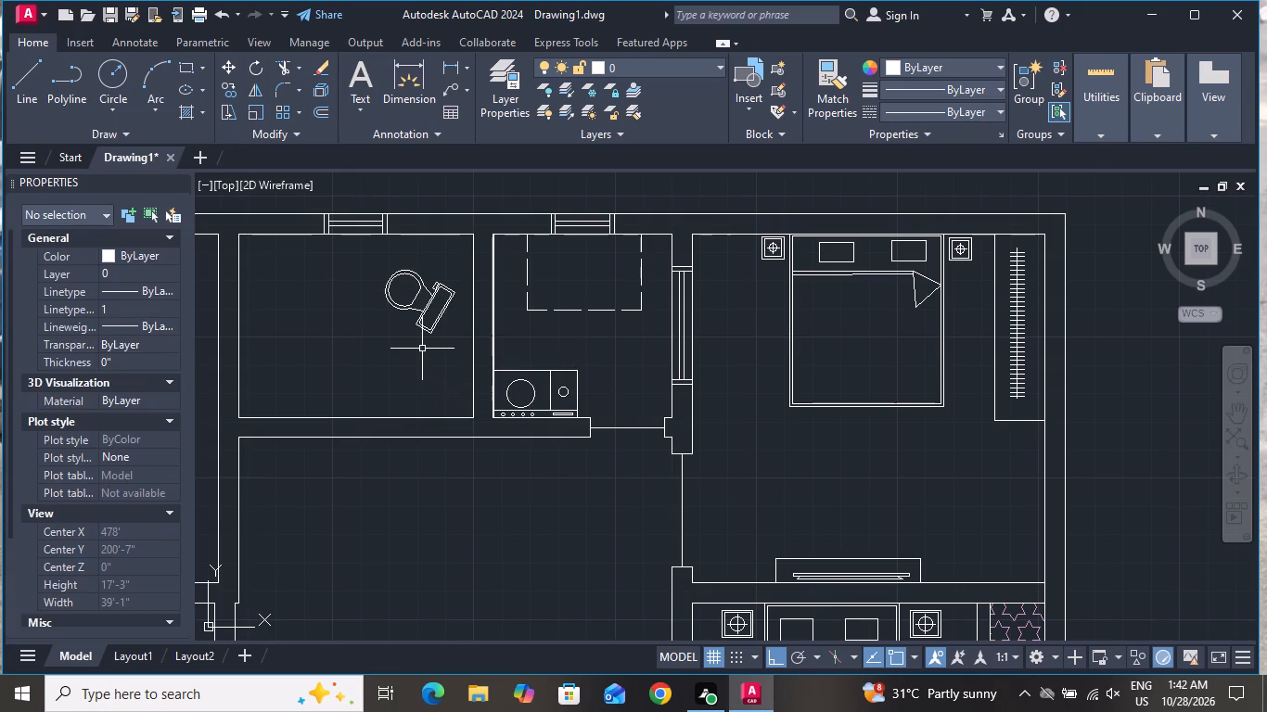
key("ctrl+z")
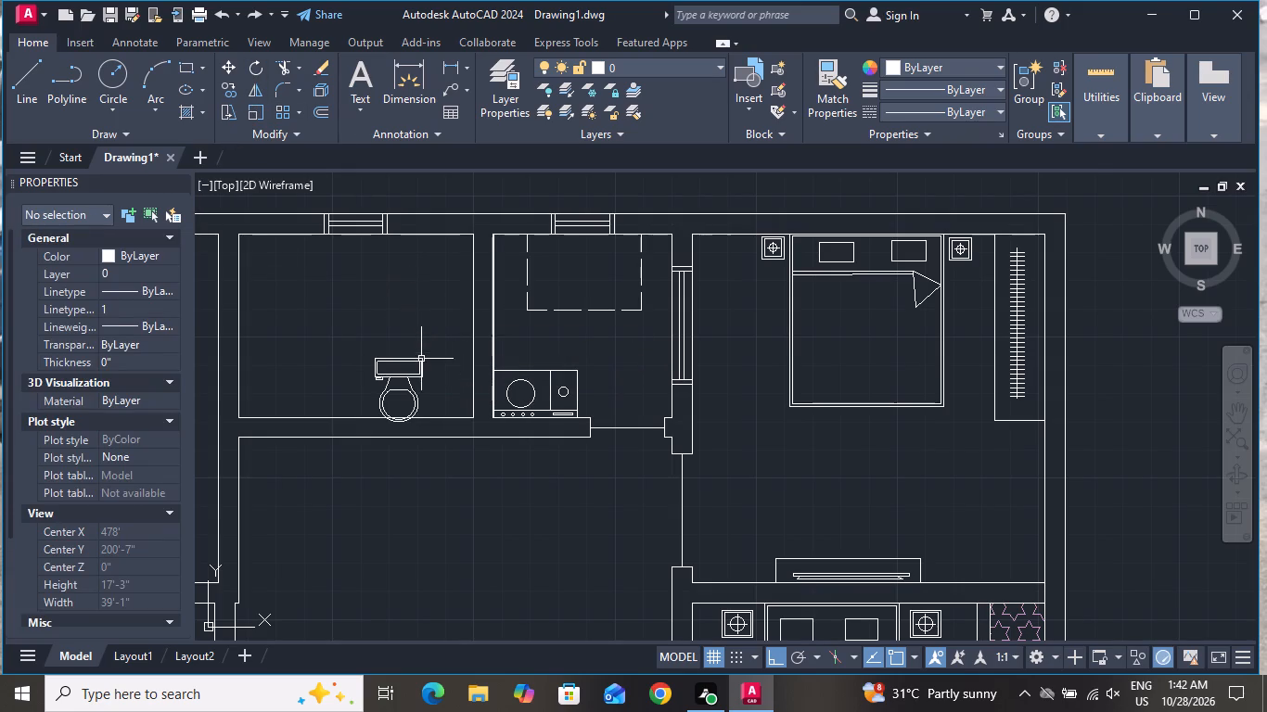
Rotate the toilet block to 270 degrees about a point just east of its tank, with the tank facing east.
left_click(421, 362)
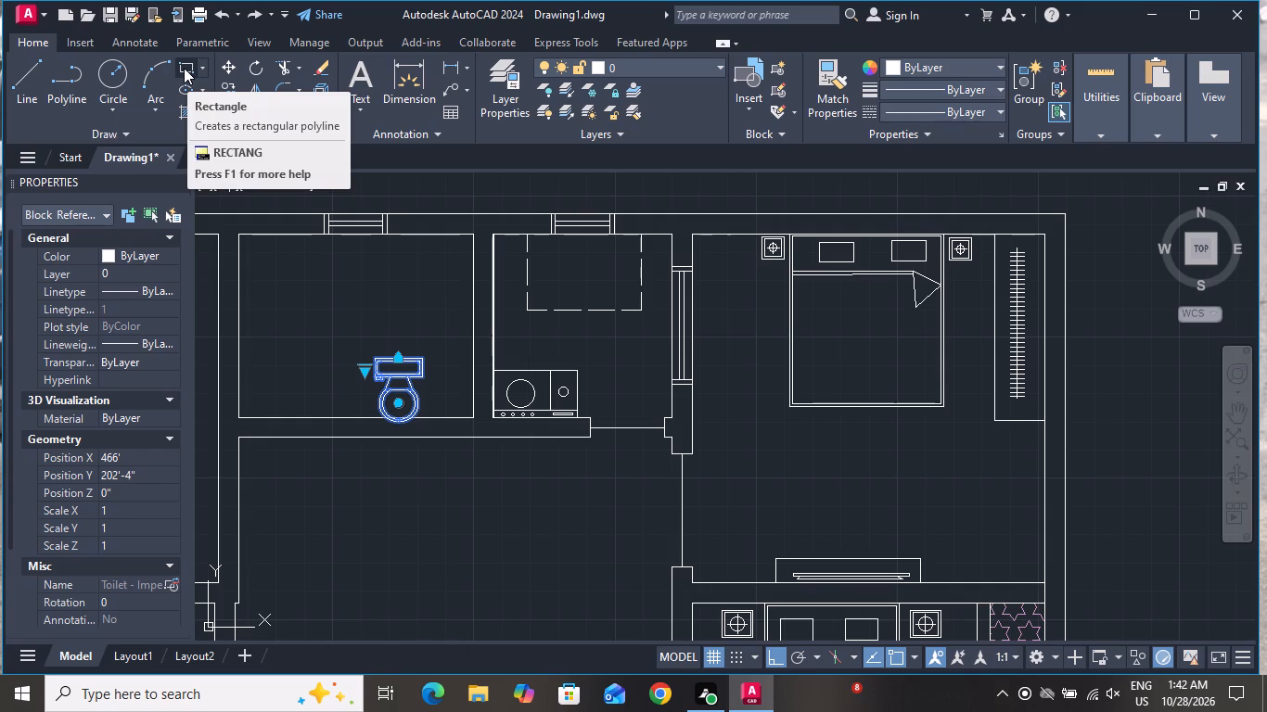
left_click(262, 63)
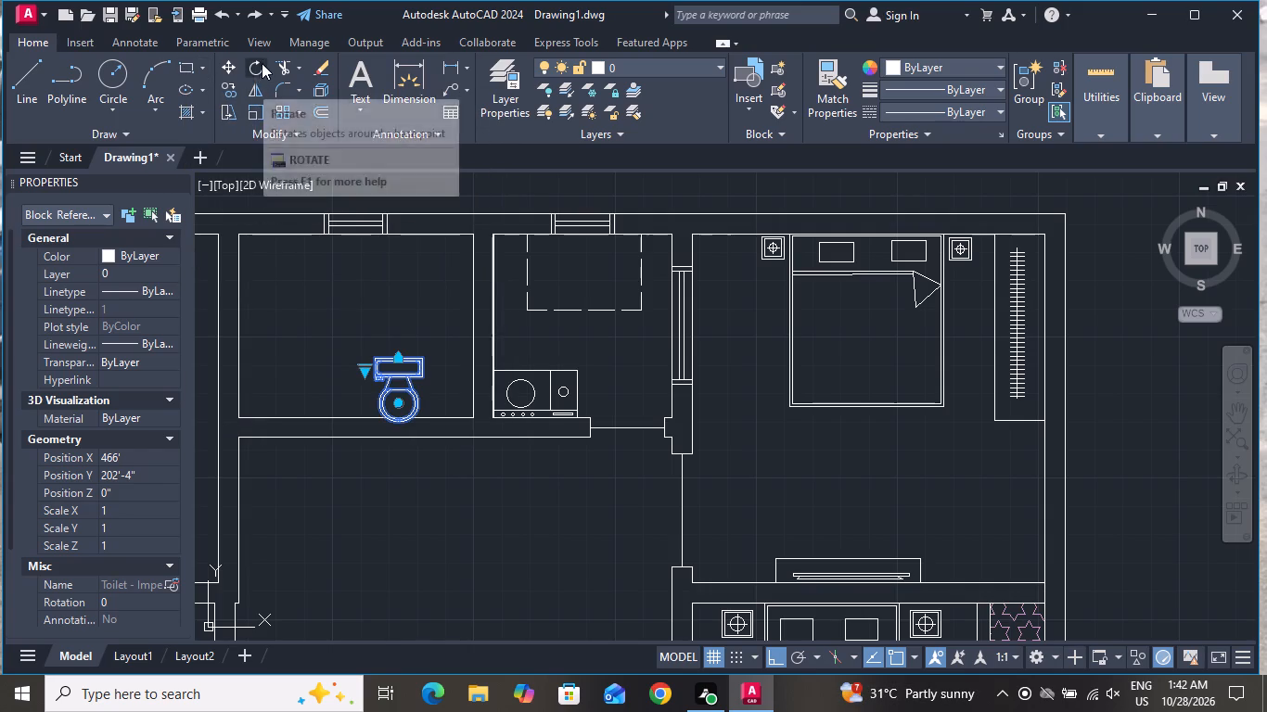
left_click(434, 357)
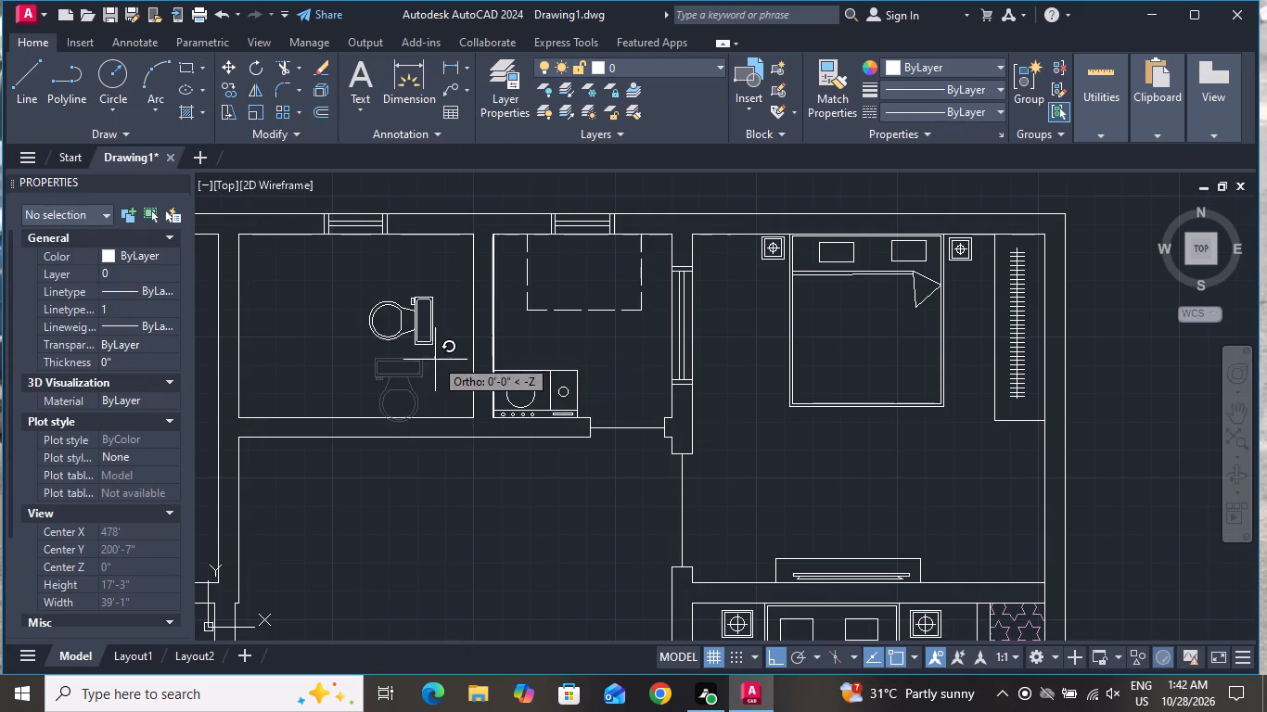
left_click(439, 377)
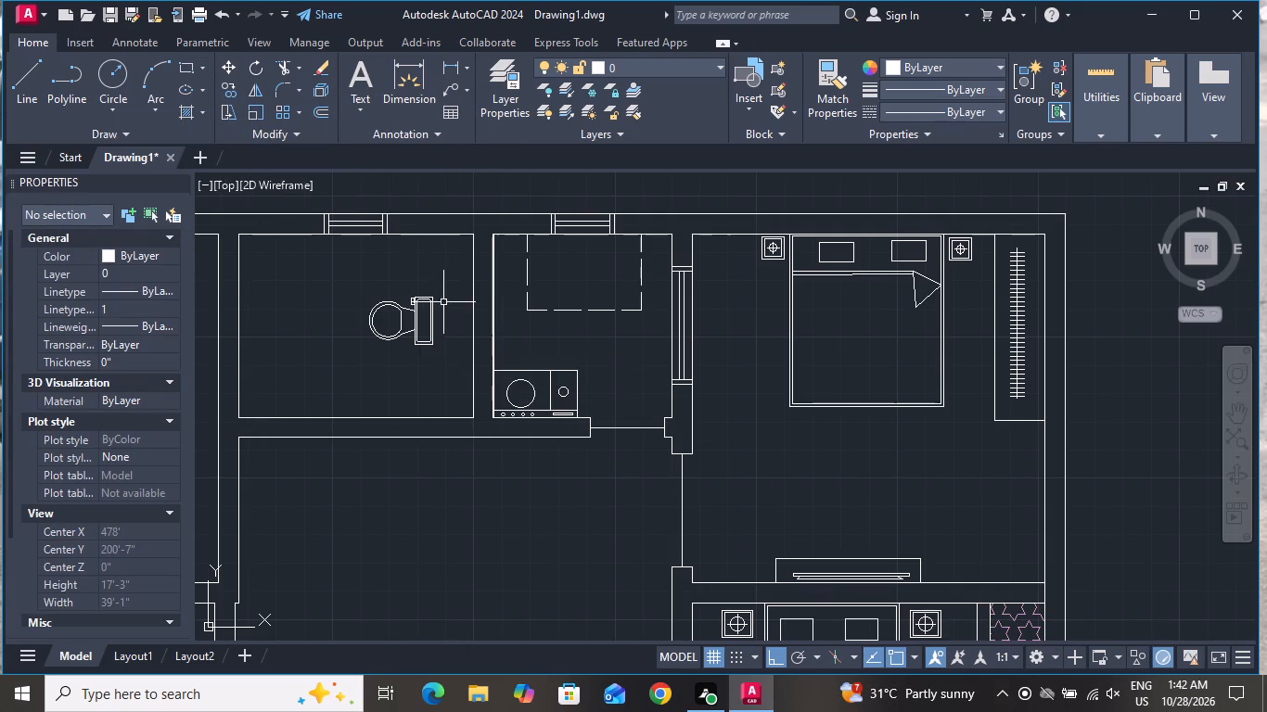
Move the rotated toilet about 1'-6" east and 2'-5" north so the back of its tank sits against the room's east wall.
left_click(446, 291)
left_click(365, 355)
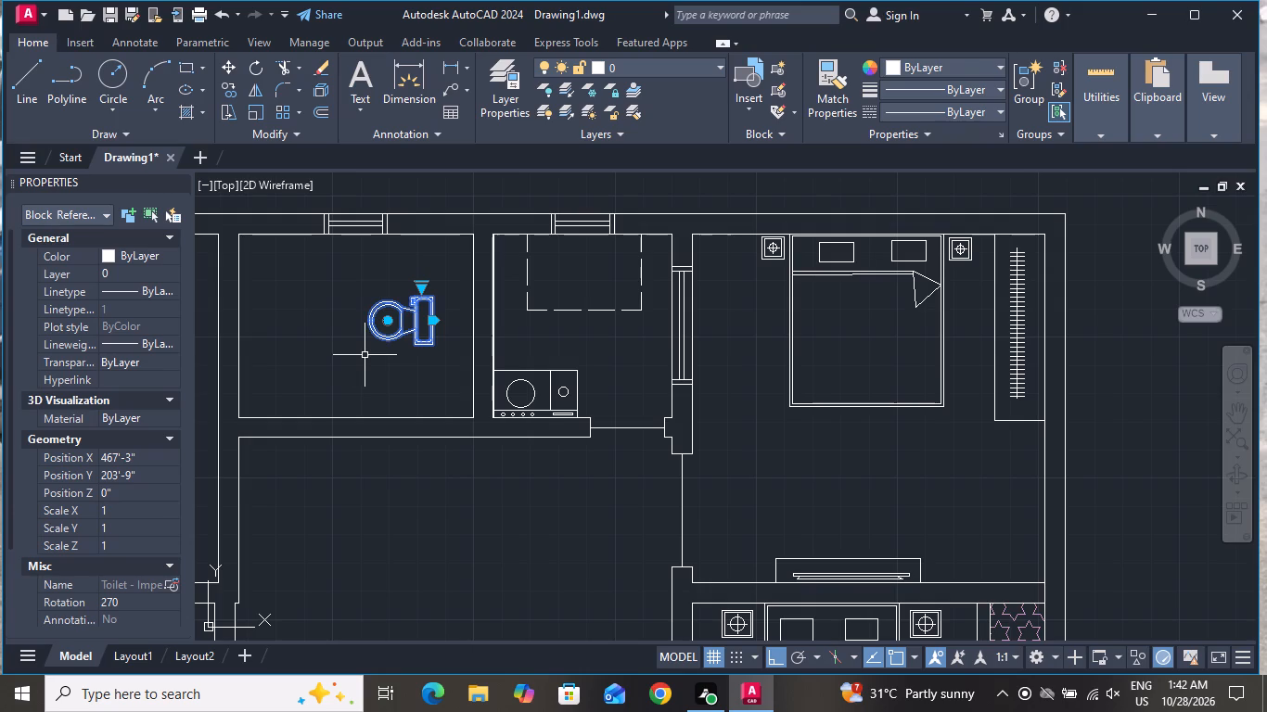
left_click(229, 73)
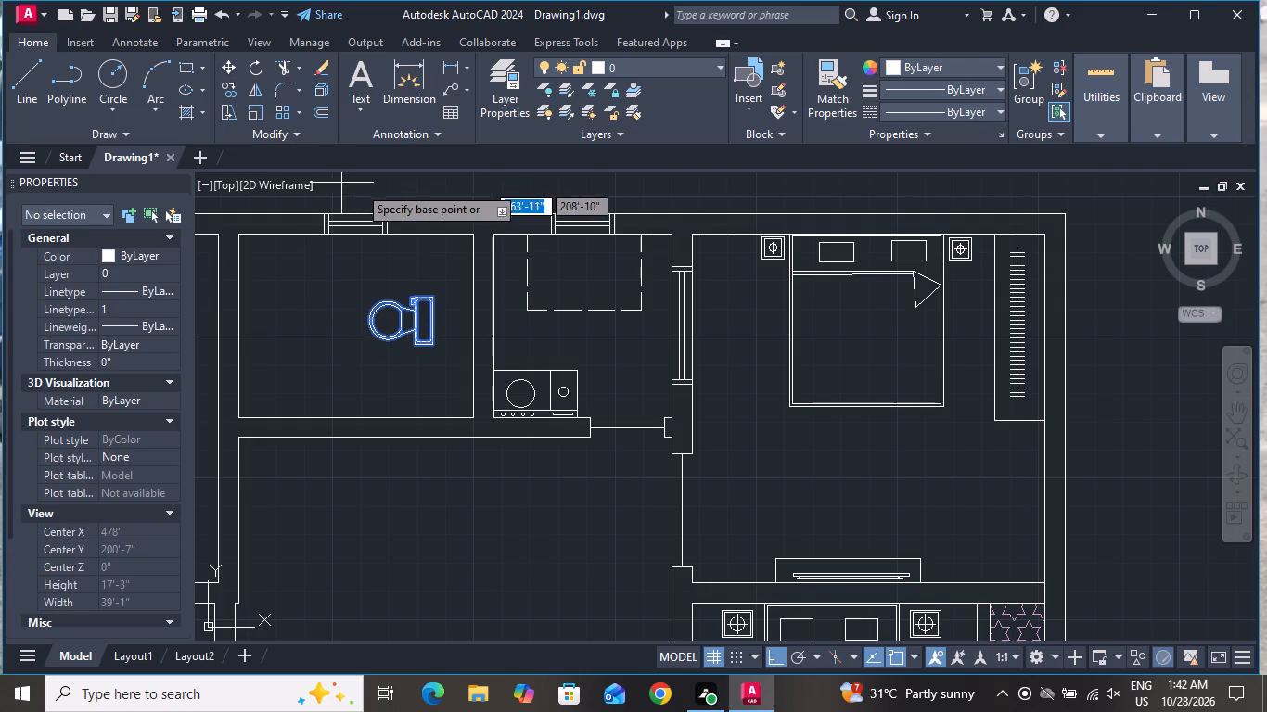
left_click(435, 313)
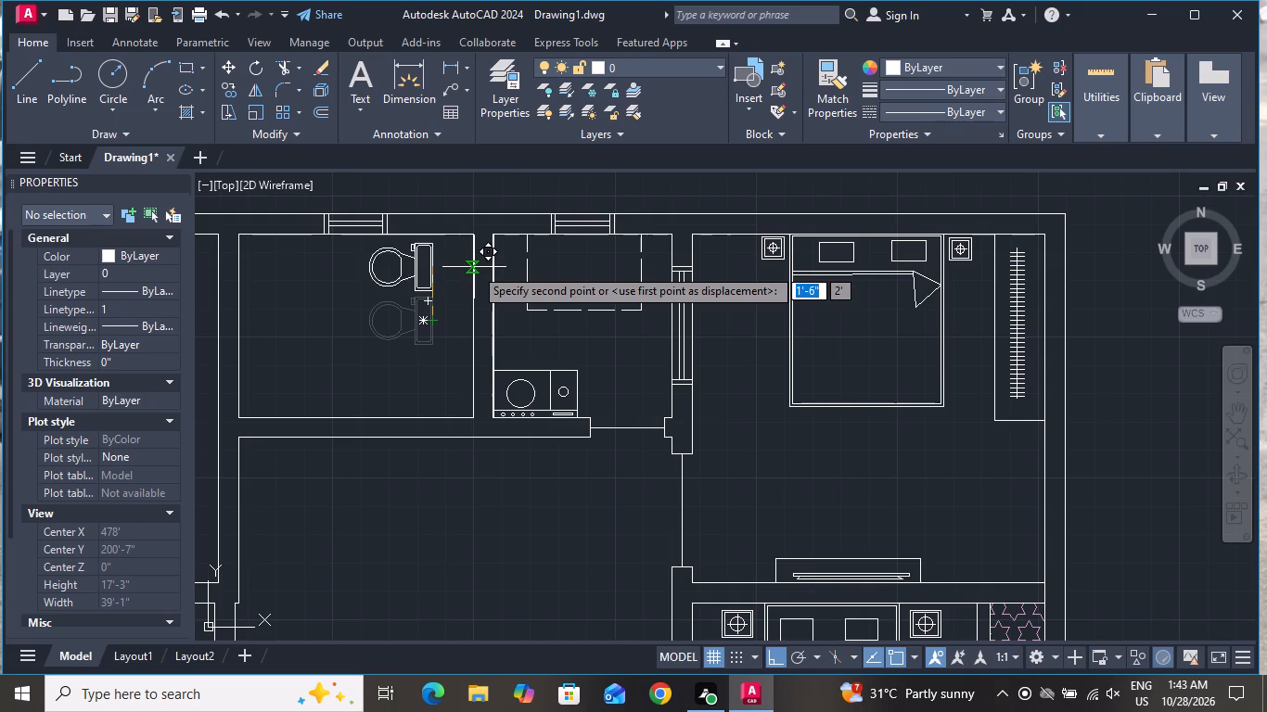
left_click(780, 648)
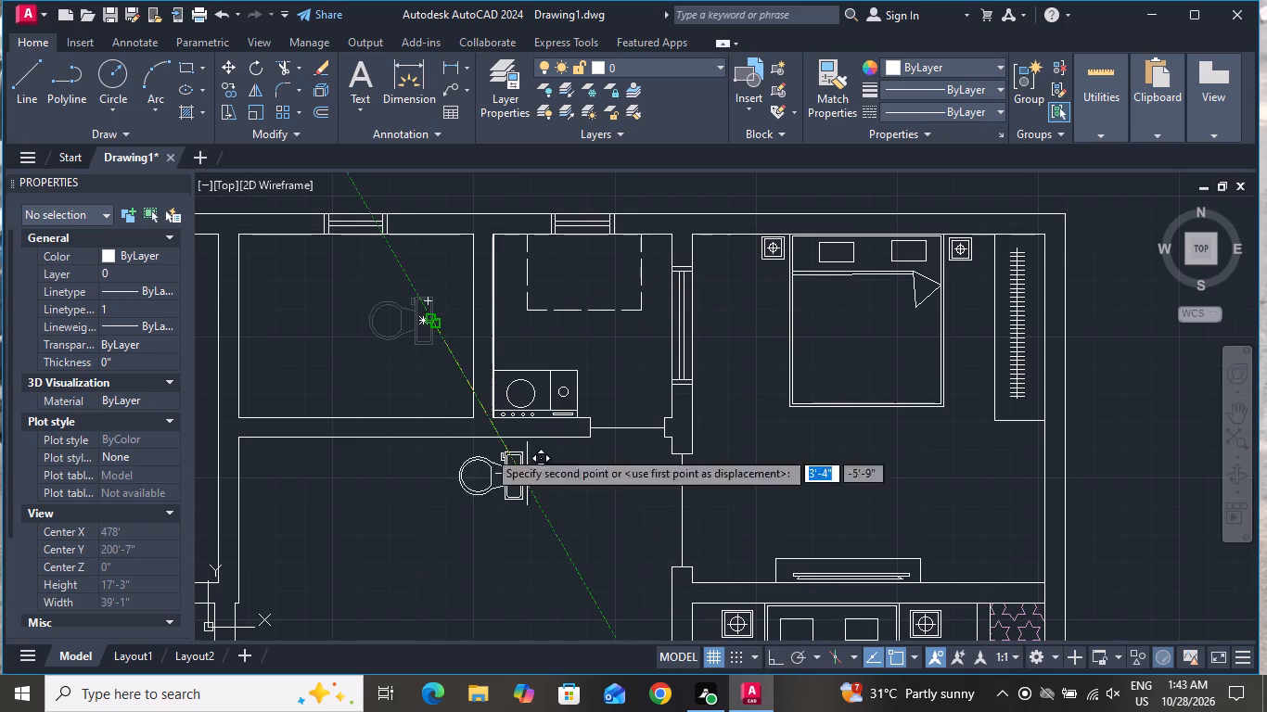
scroll(432, 277, "up", 2)
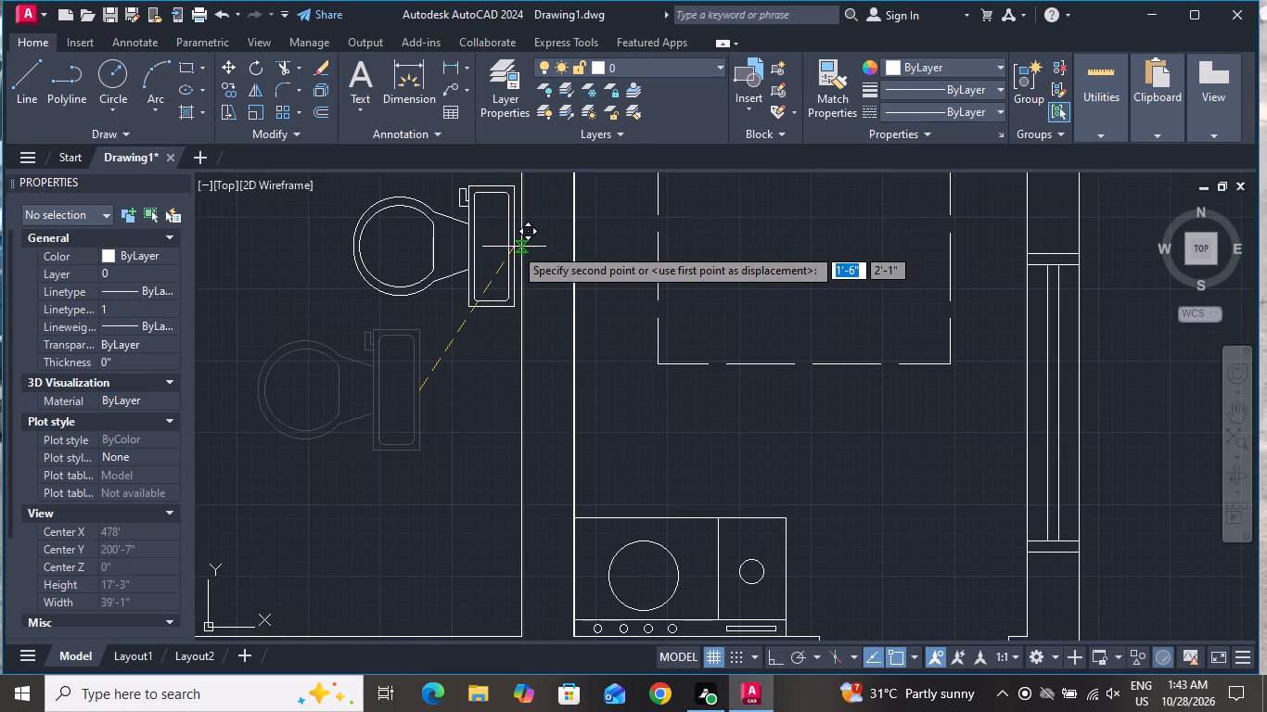
left_click(521, 224)
Shift the toilet a few inches south along the east wall, keeping the back of its tank on the wall line.
scroll(505, 354, "down", 3)
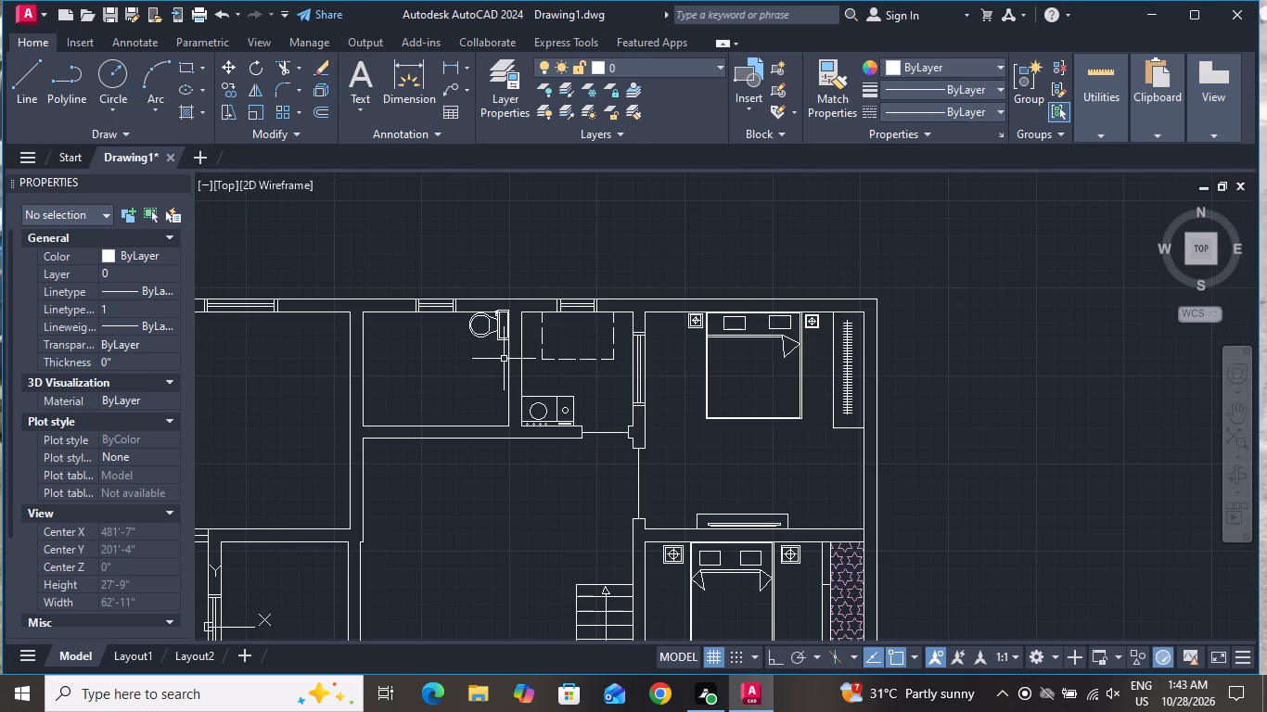
scroll(497, 323, "up", 2)
left_click(494, 325)
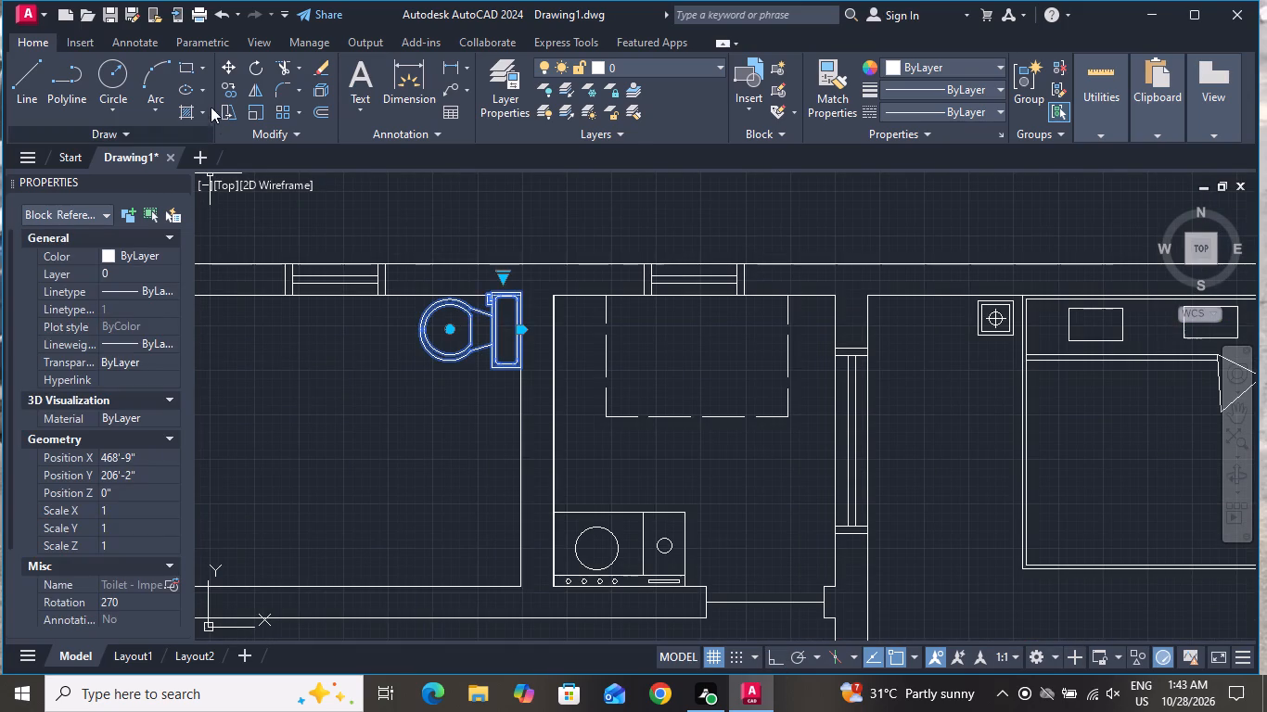
left_click(218, 71)
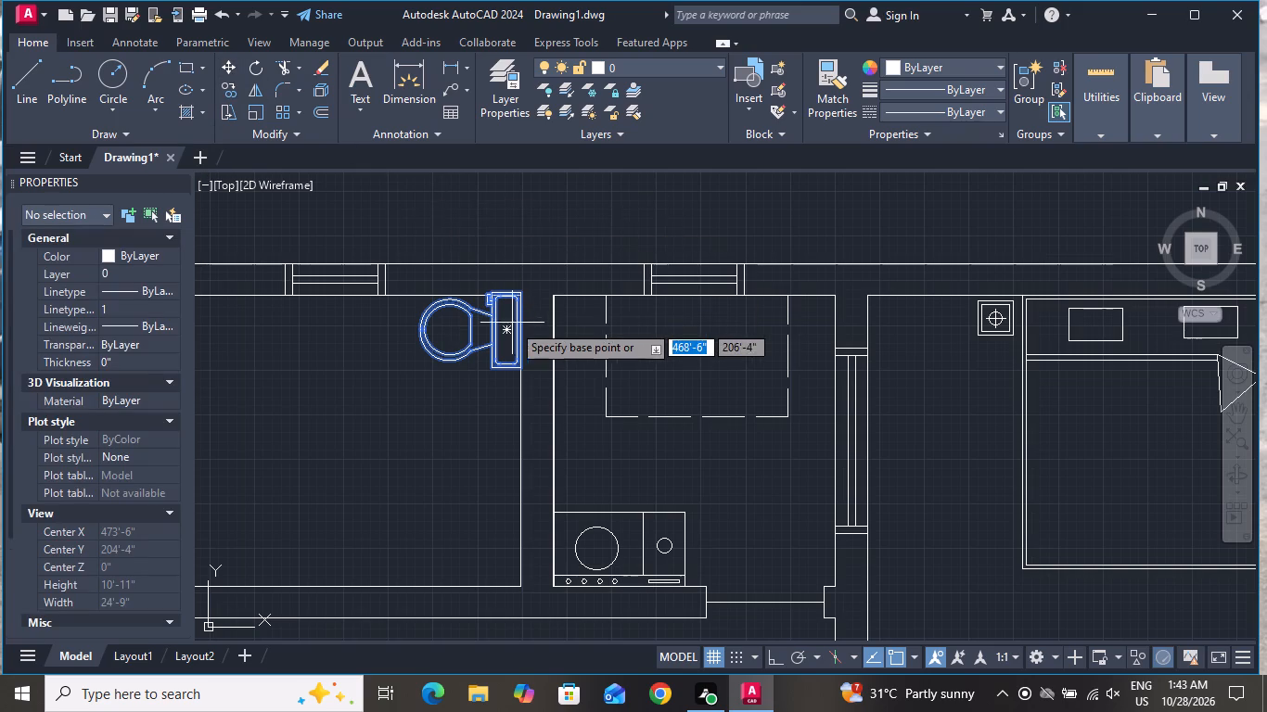
scroll(514, 330, "up", 2)
left_click(524, 331)
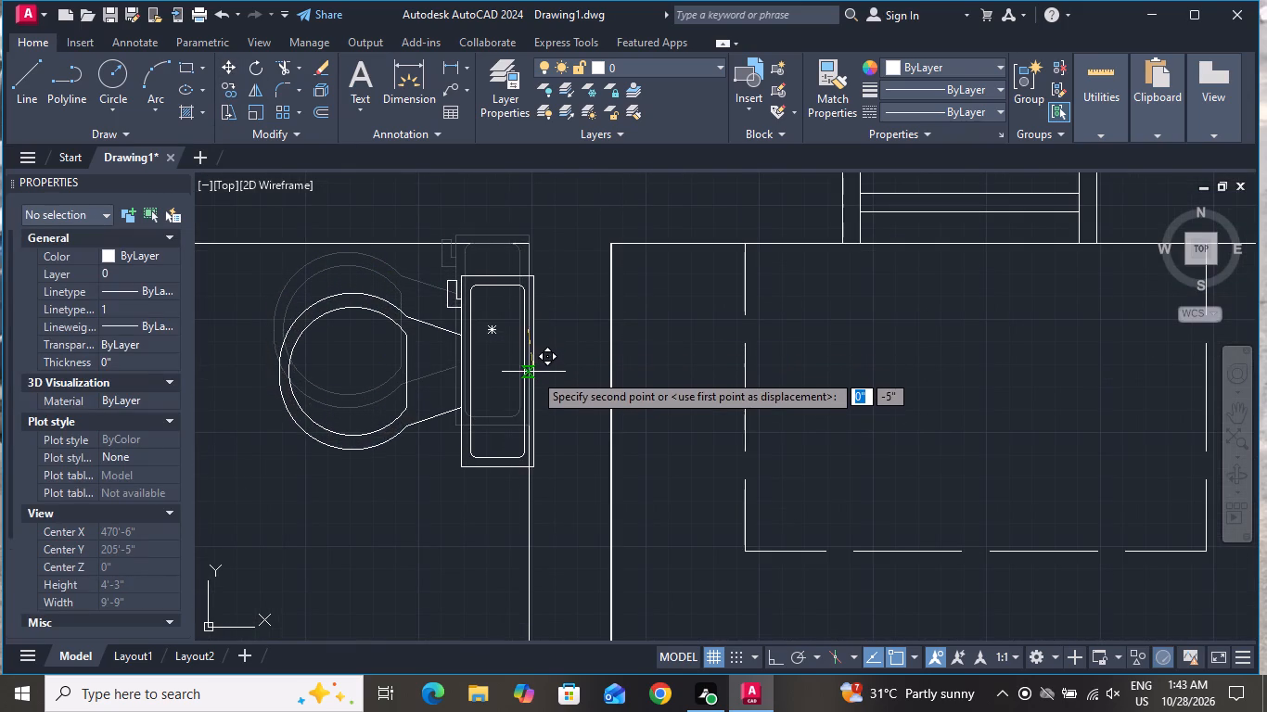
left_click(528, 388)
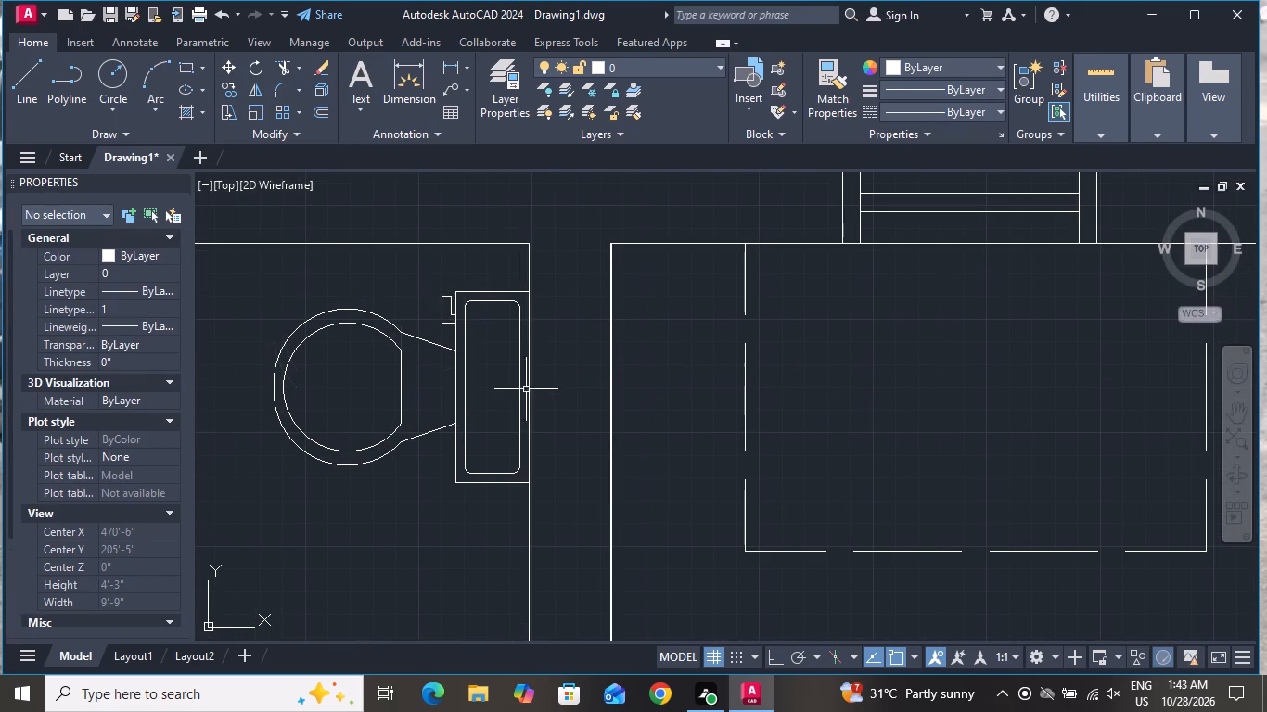
Draw a rectangle about 11" by 3" projecting west from the room's east wall, south of the toilet.
scroll(507, 405, "down", 2)
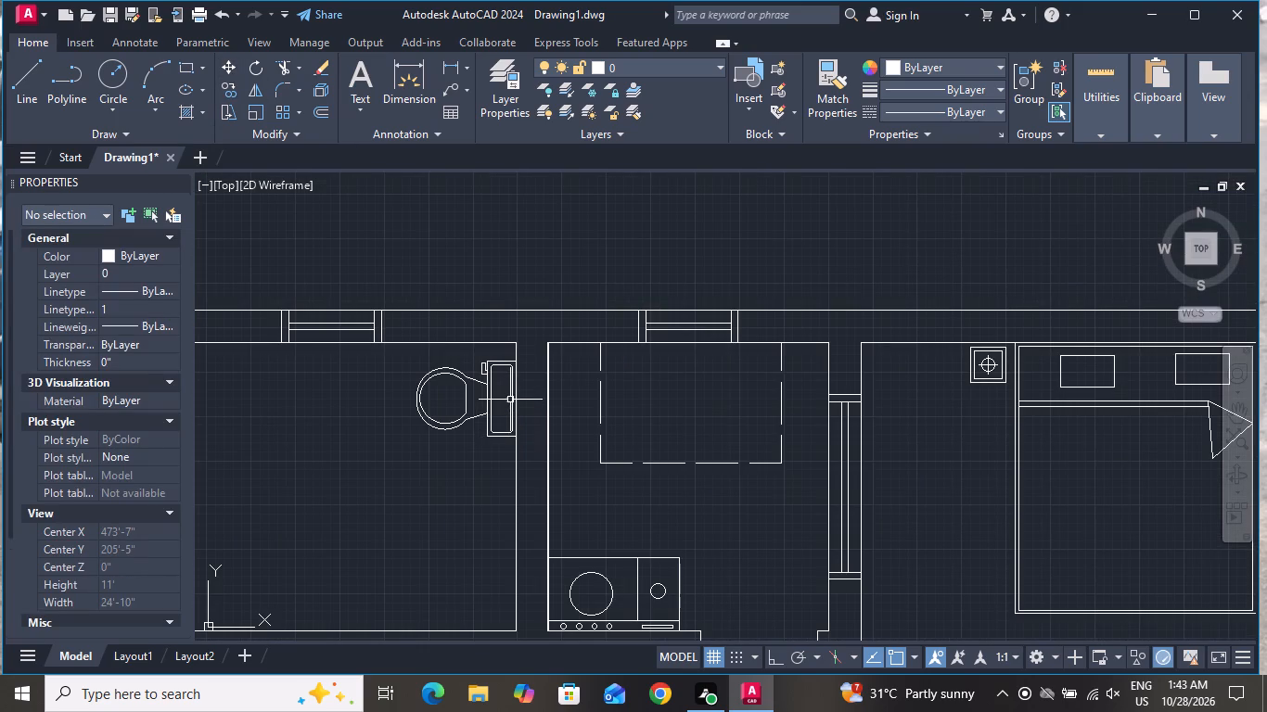
left_click(181, 67)
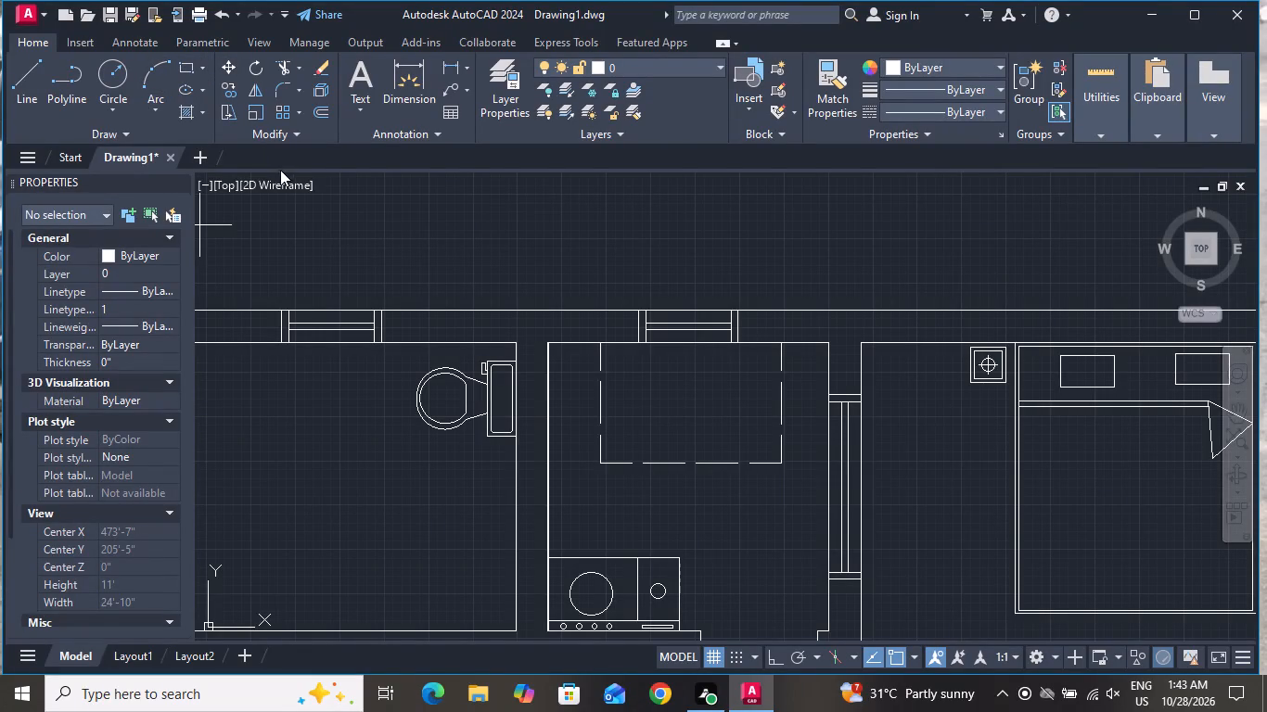
scroll(528, 334, "down", 1)
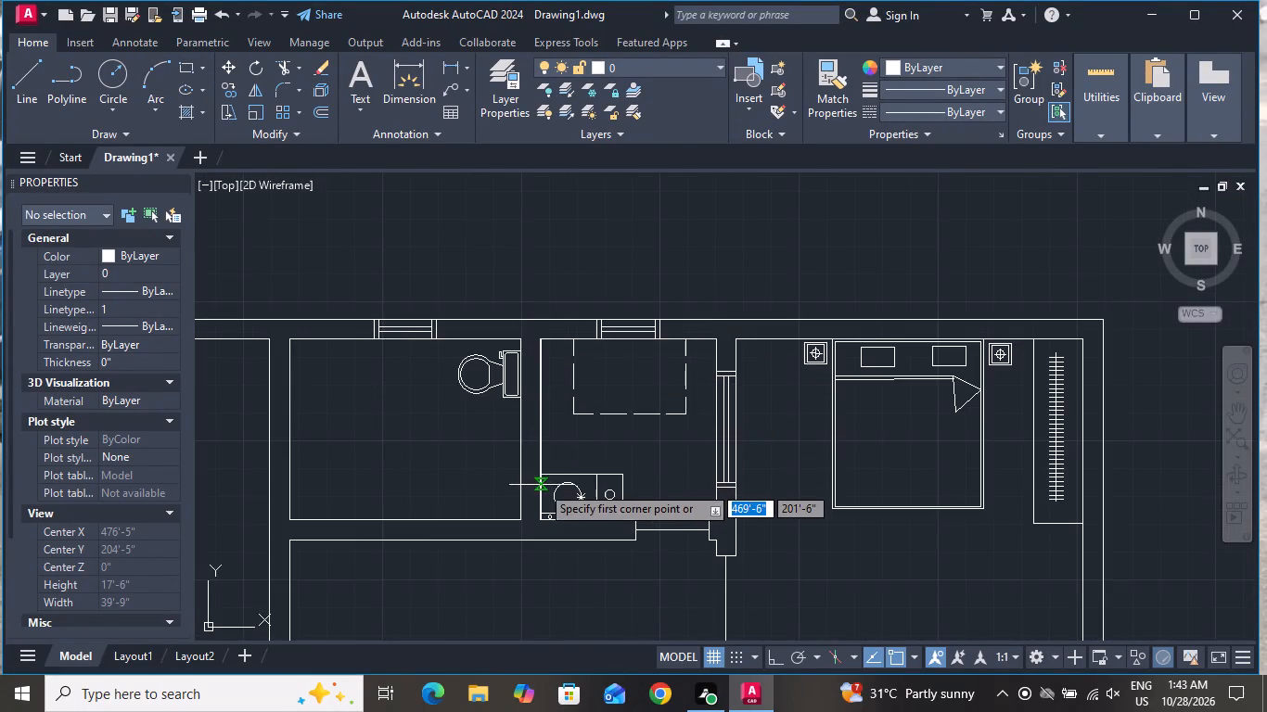
scroll(541, 486, "up", 2)
left_click(486, 447)
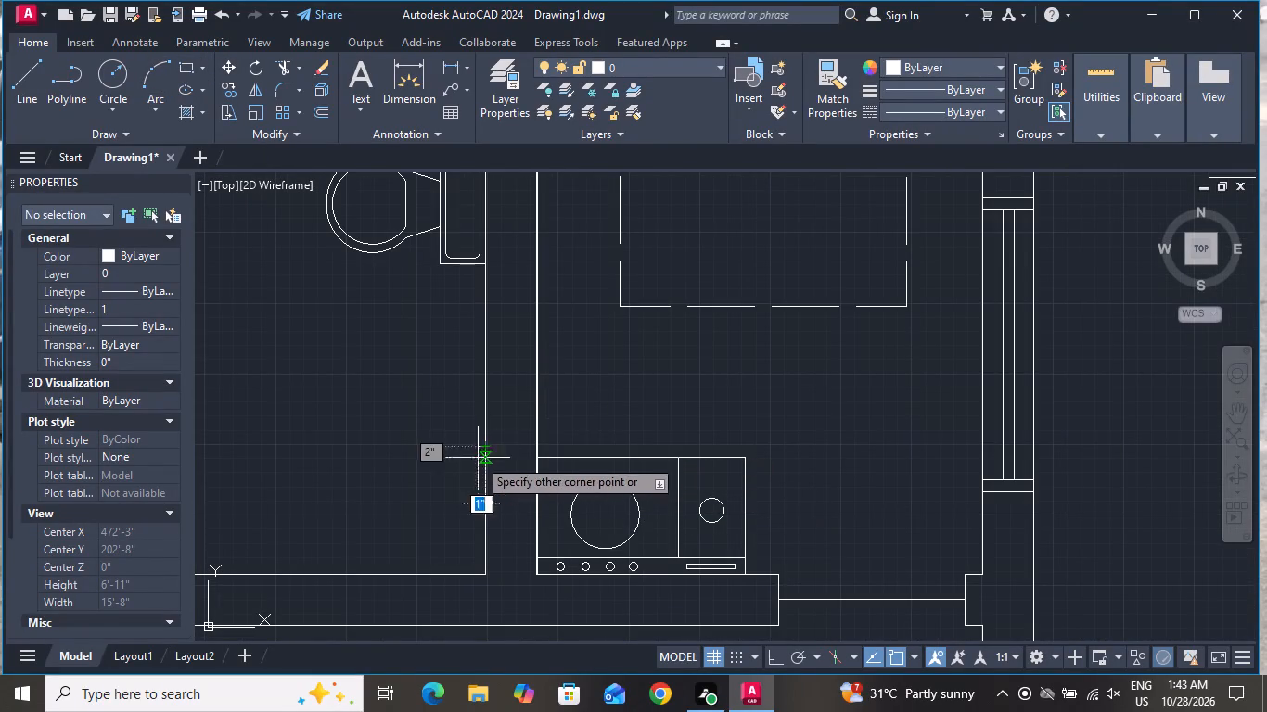
left_click(424, 462)
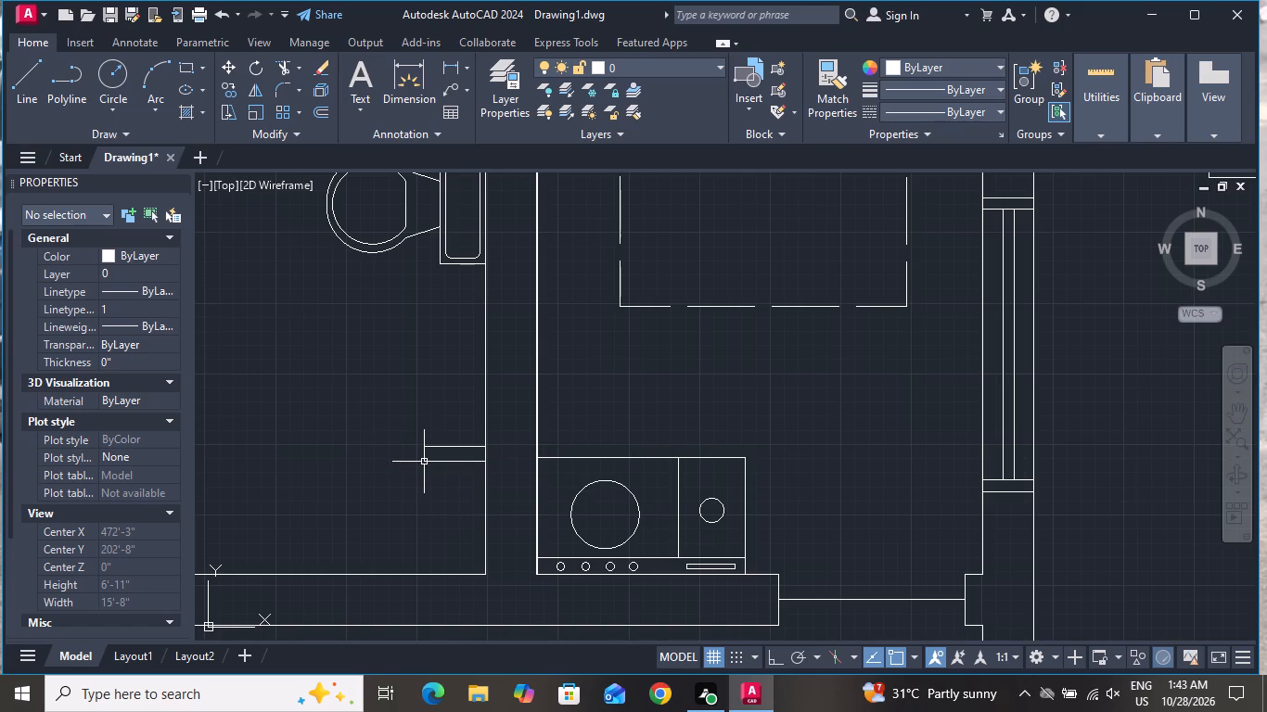
Draw a second rectangle about 5" wide and 6" high at the west end of the narrow wall rectangle.
left_click(180, 68)
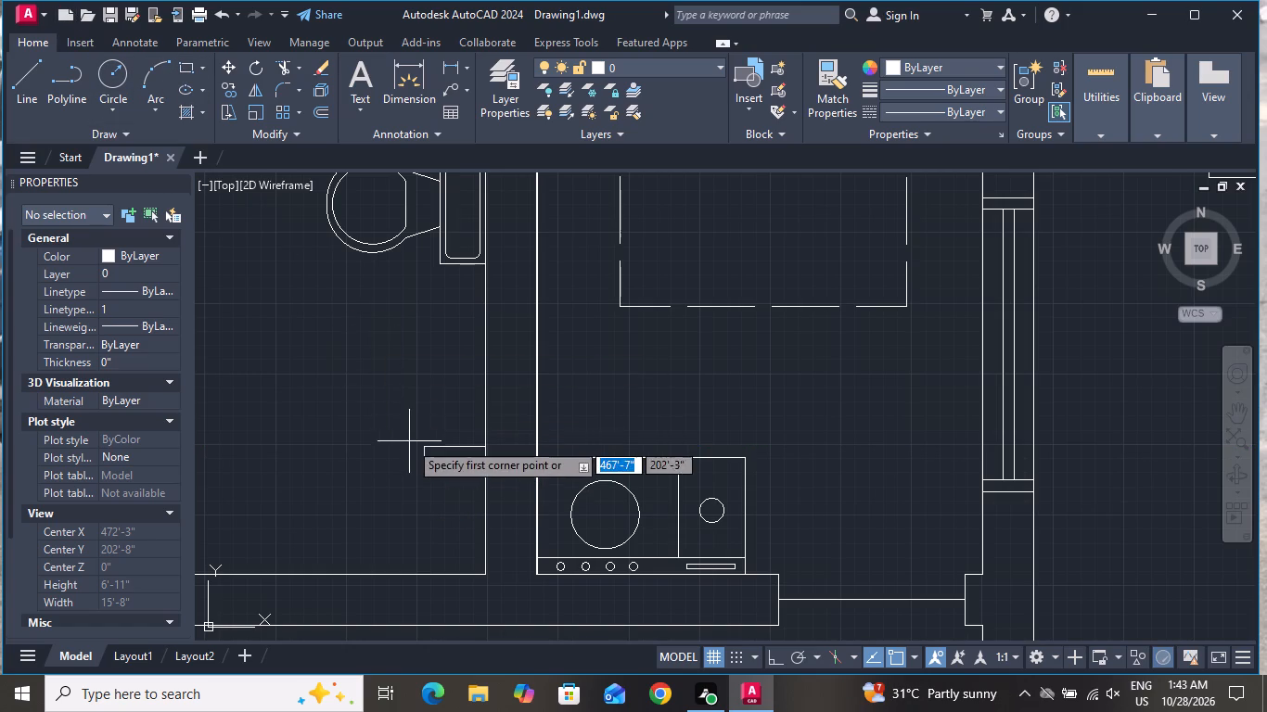
scroll(415, 460, "up", 2)
left_click(432, 421)
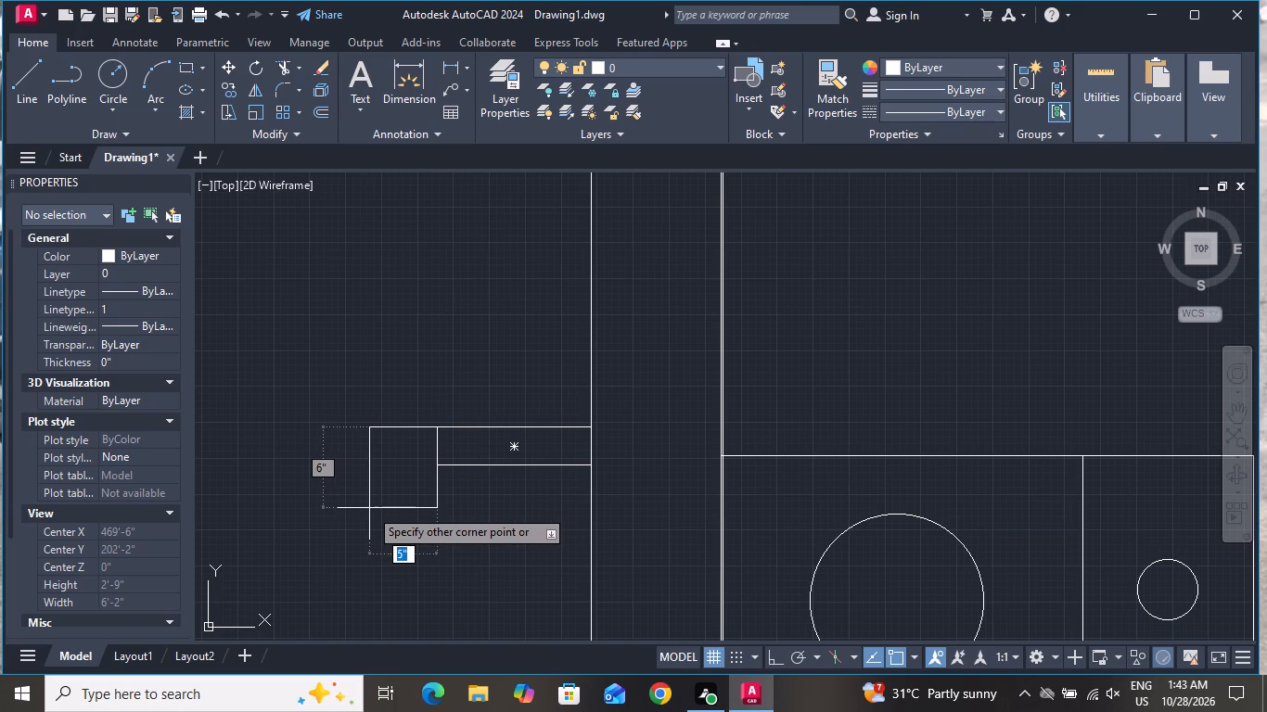
left_click(369, 508)
Move the 5" by 6" rectangle about 1" north to centre it on the narrow rectangle's end.
left_click(383, 423)
left_click(372, 436)
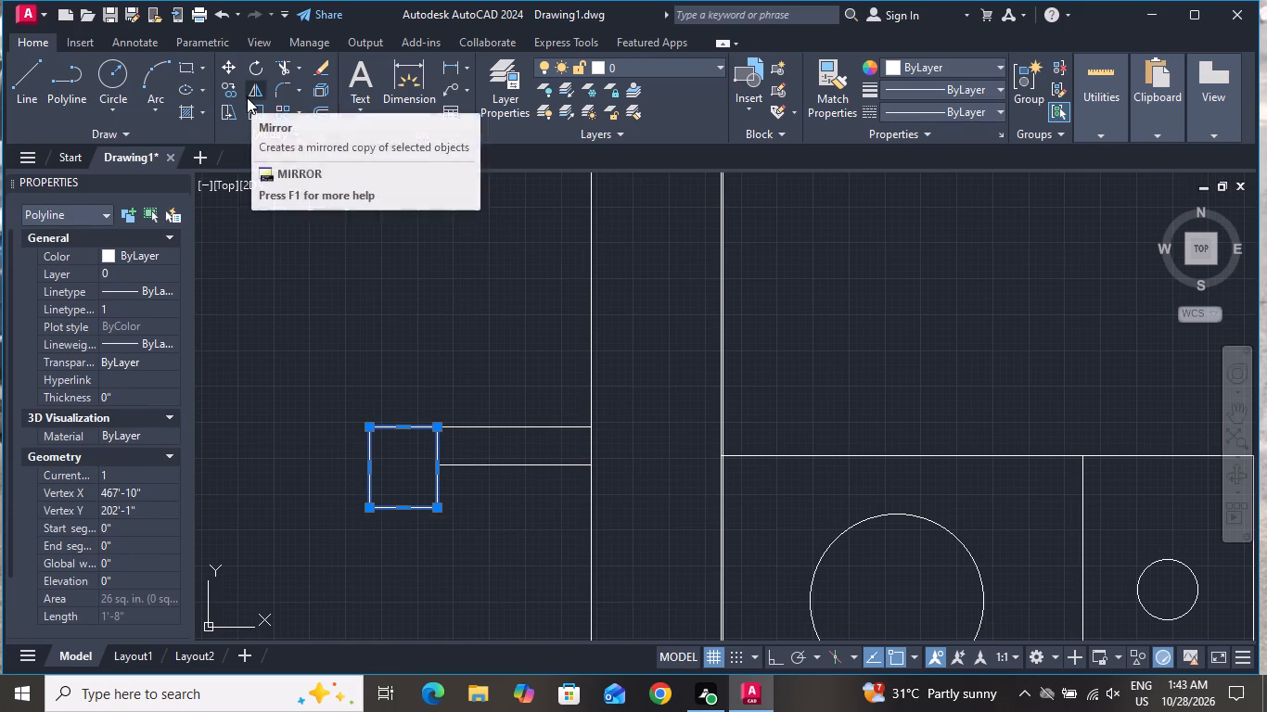
left_click(225, 72)
scroll(419, 539, "up", 1)
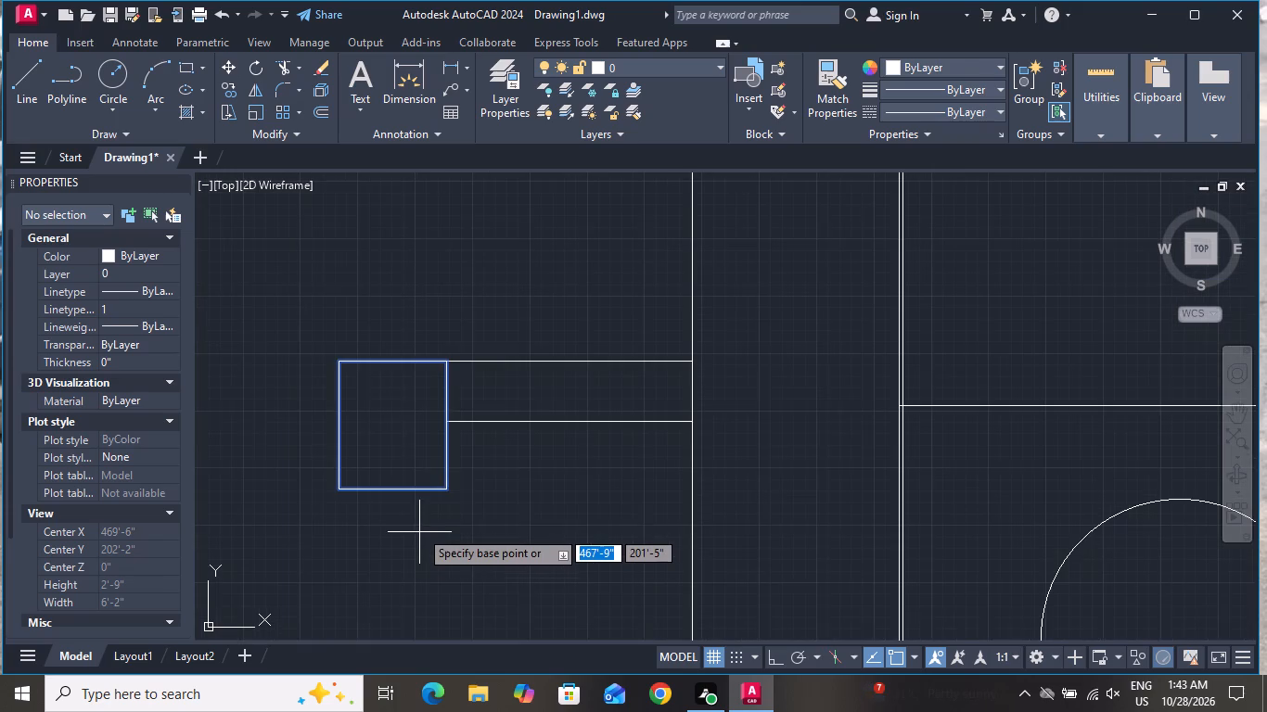
left_click(443, 487)
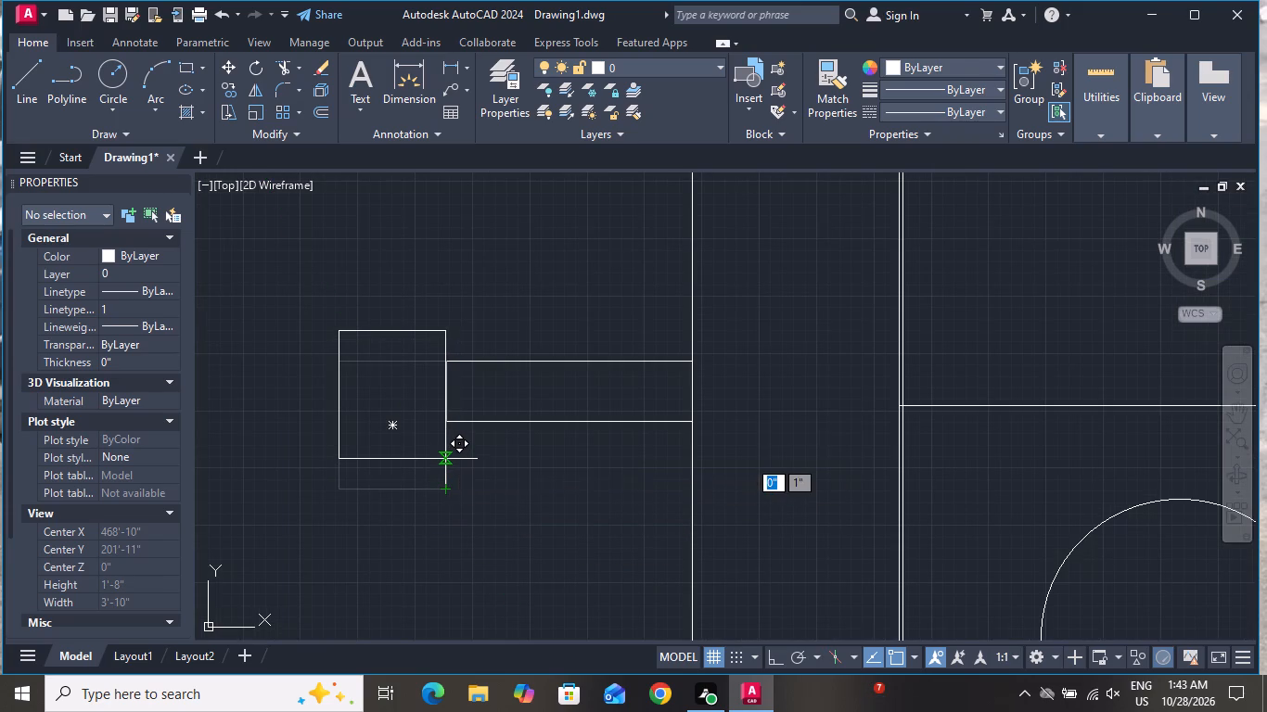
left_click(445, 461)
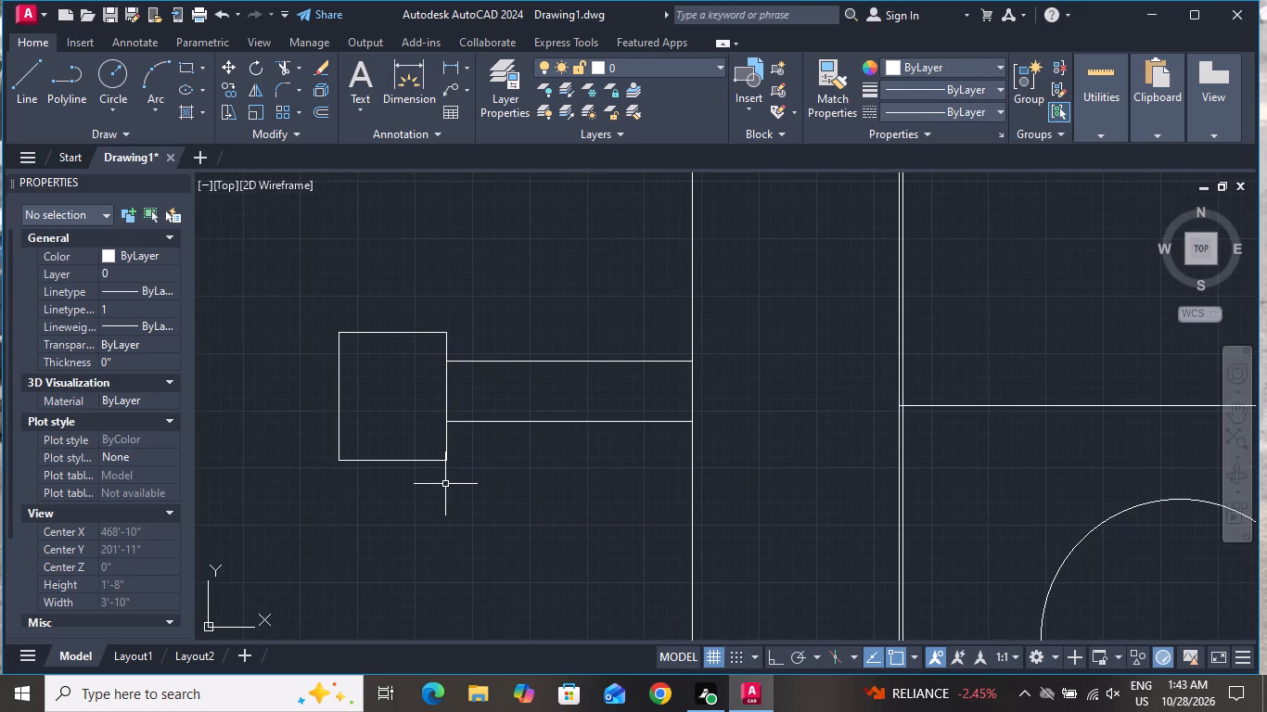
Draw a line across the 9" south wall of the toilet room, a short distance east of its southwest corner.
scroll(422, 449, "down", 1)
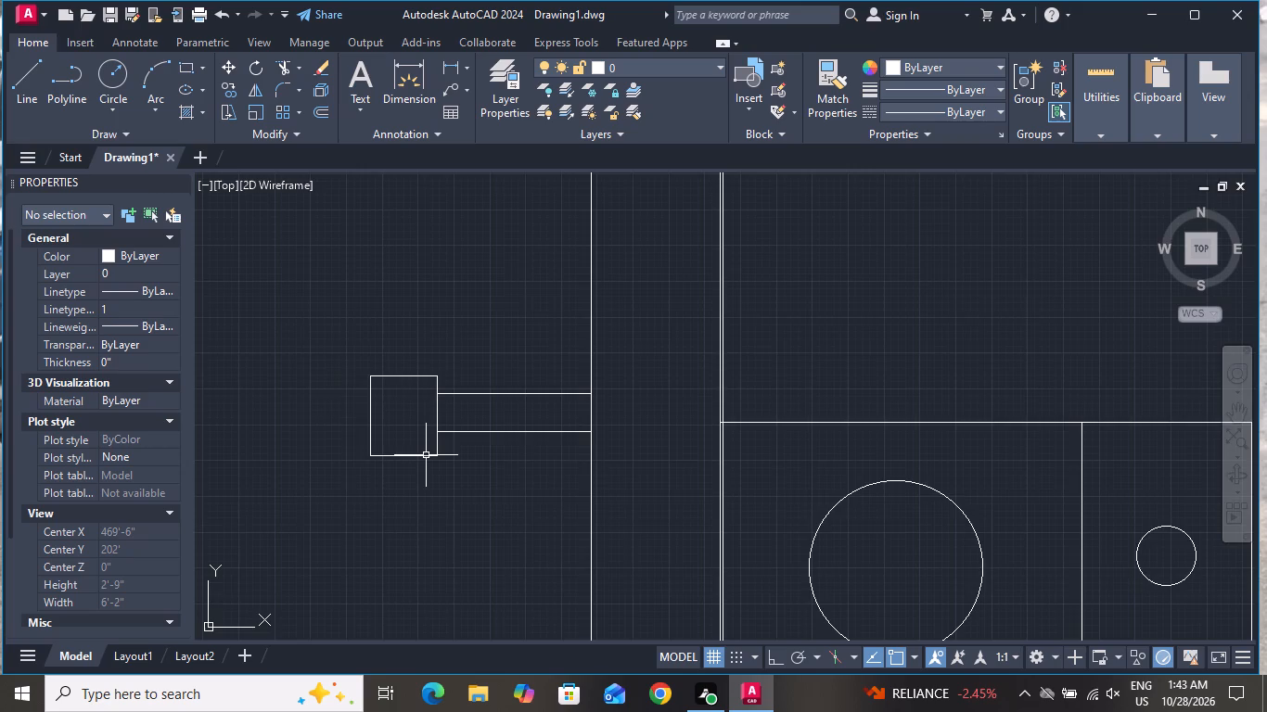
scroll(429, 469, "down", 5)
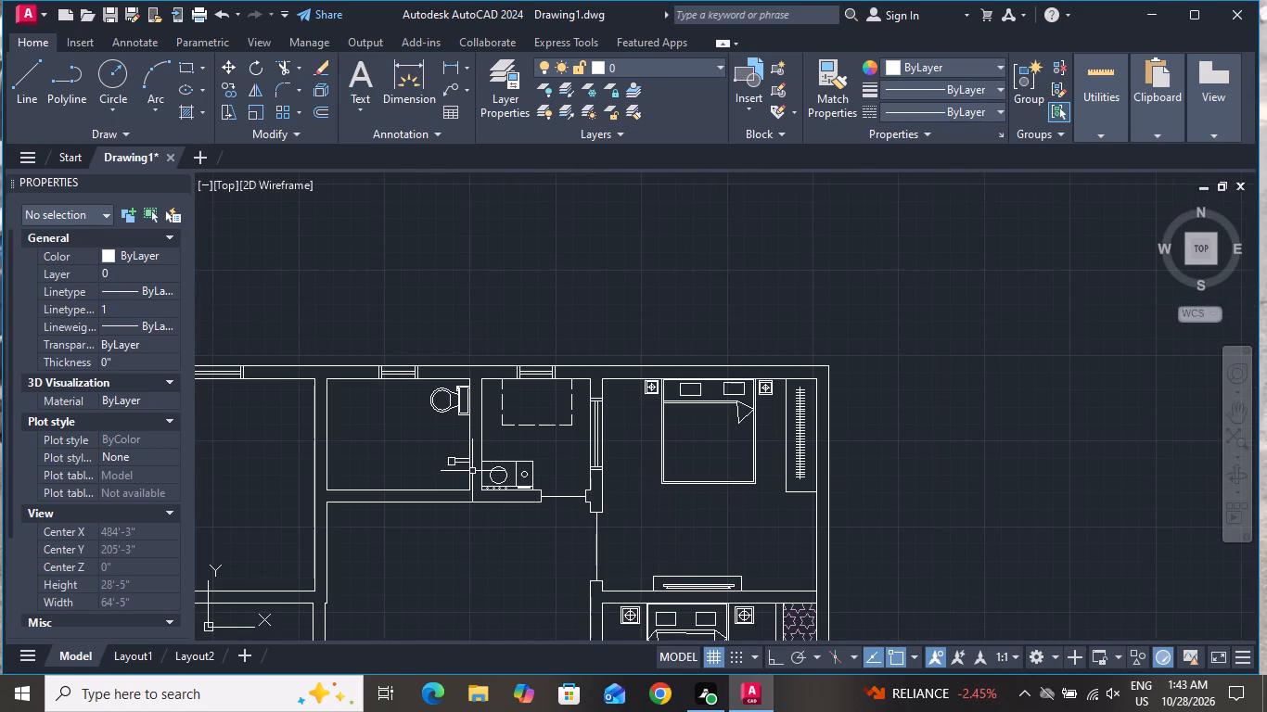
left_click(16, 74)
scroll(332, 510, "up", 3)
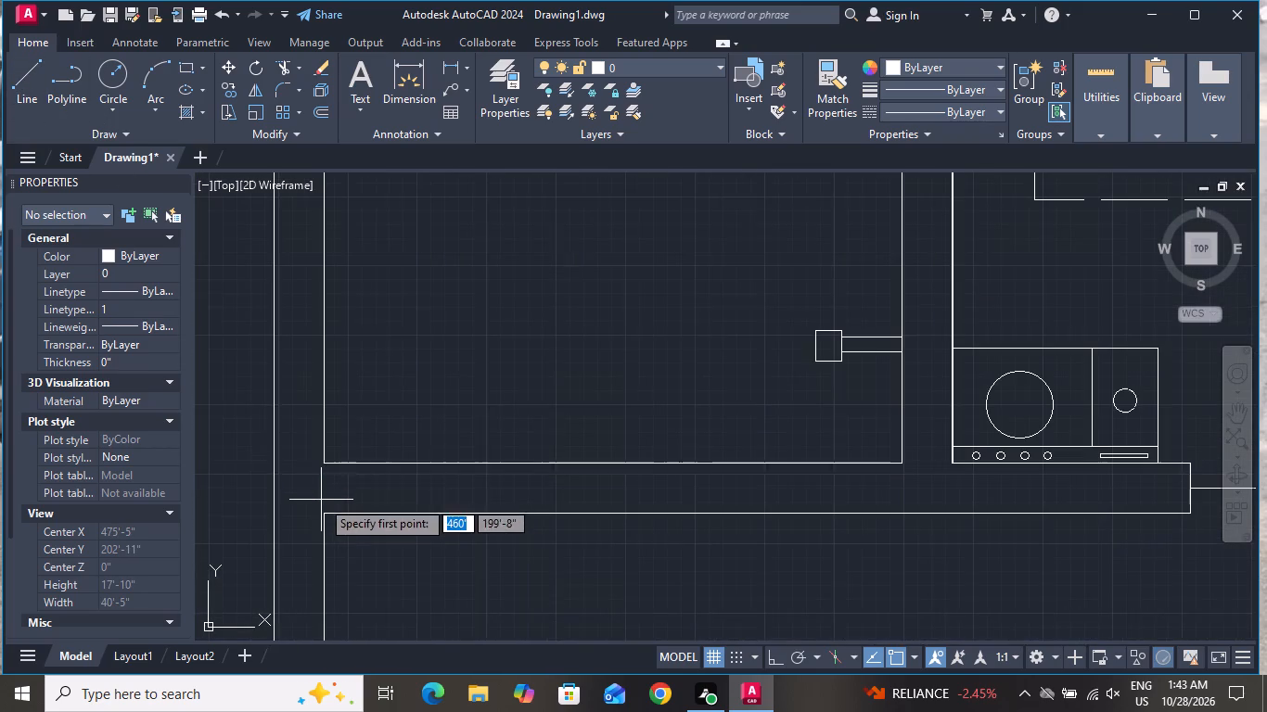
left_click(354, 464)
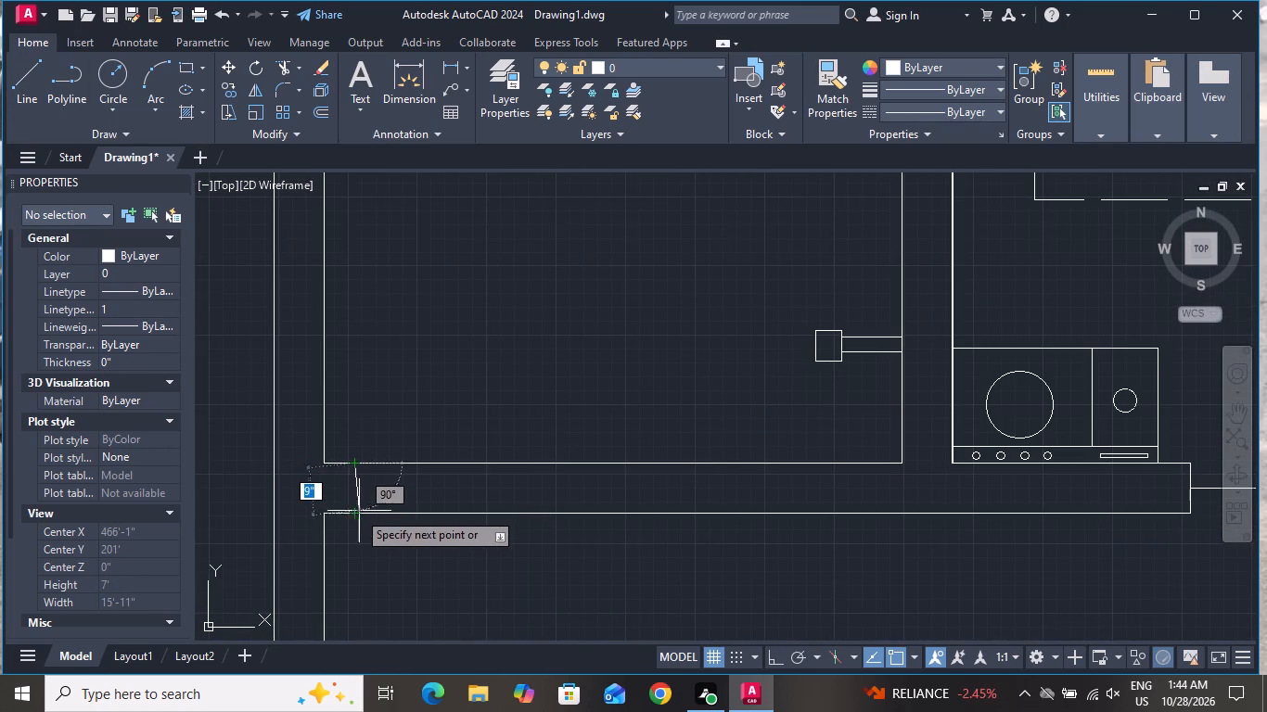
left_click(355, 513)
right_click(355, 513)
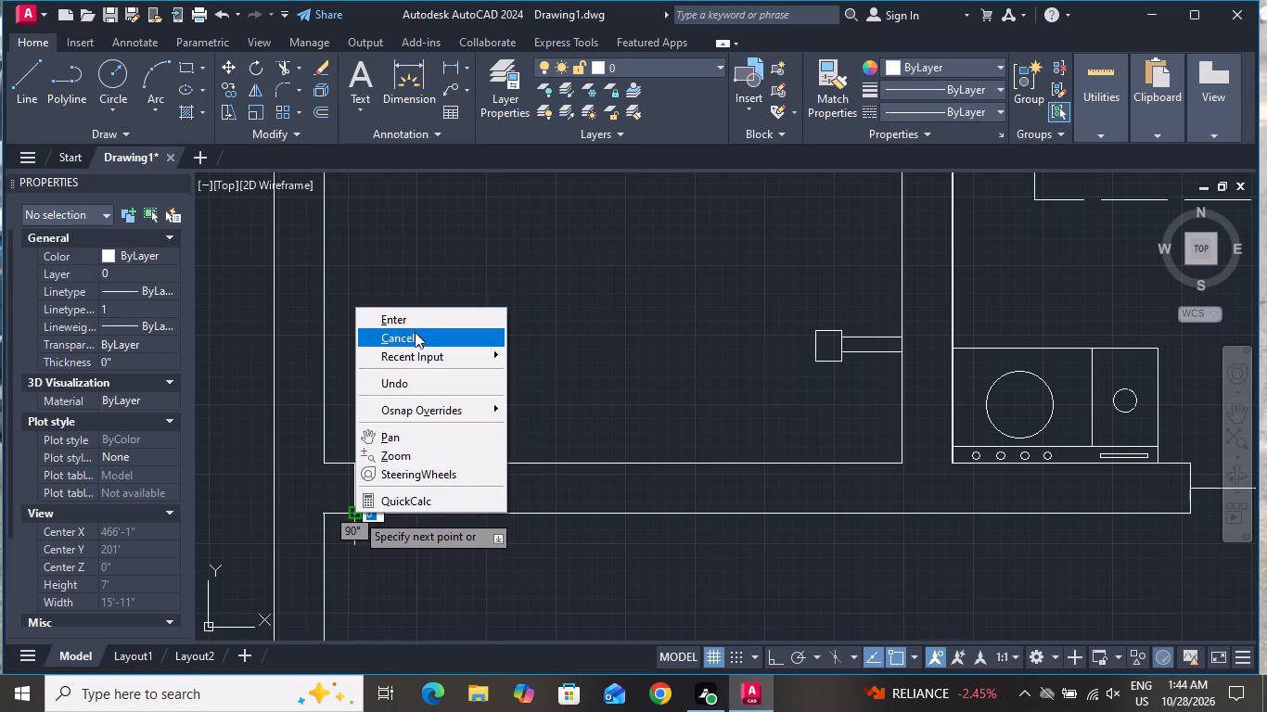
left_click(415, 333)
Draw a second line across the same south wall, about 3' east of the first one.
left_click(26, 79)
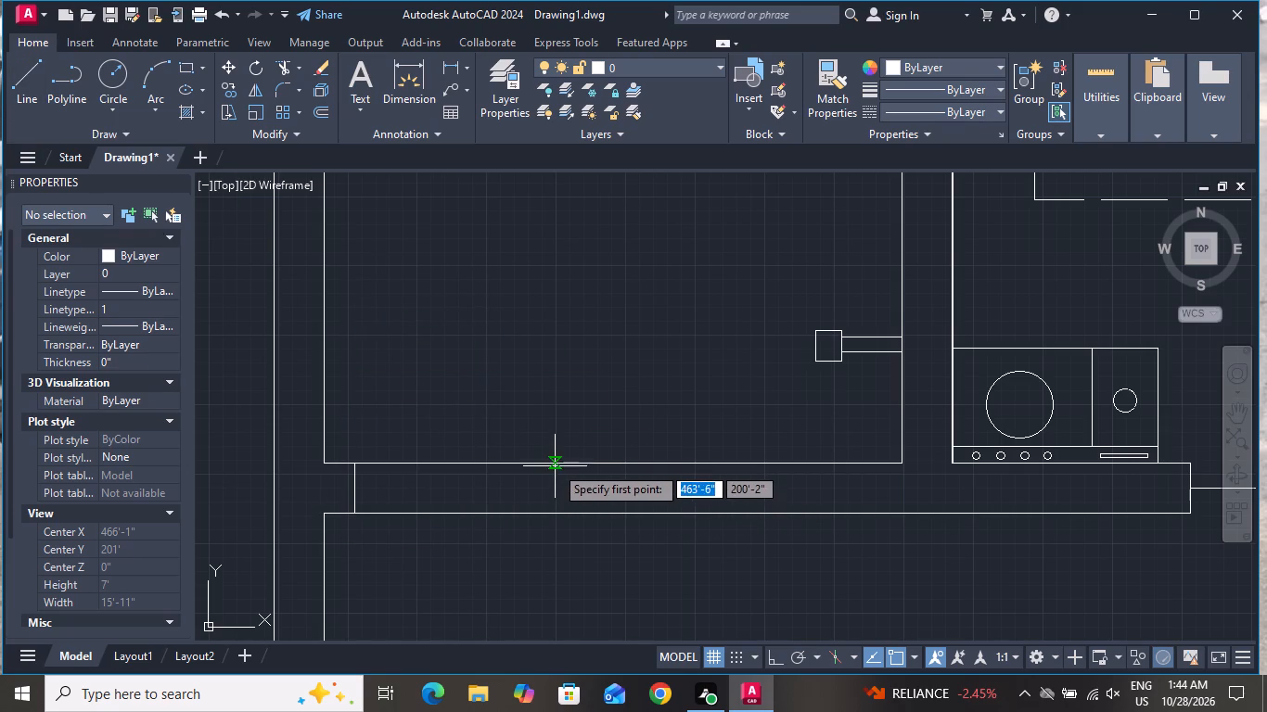
left_click(555, 464)
left_click(551, 510)
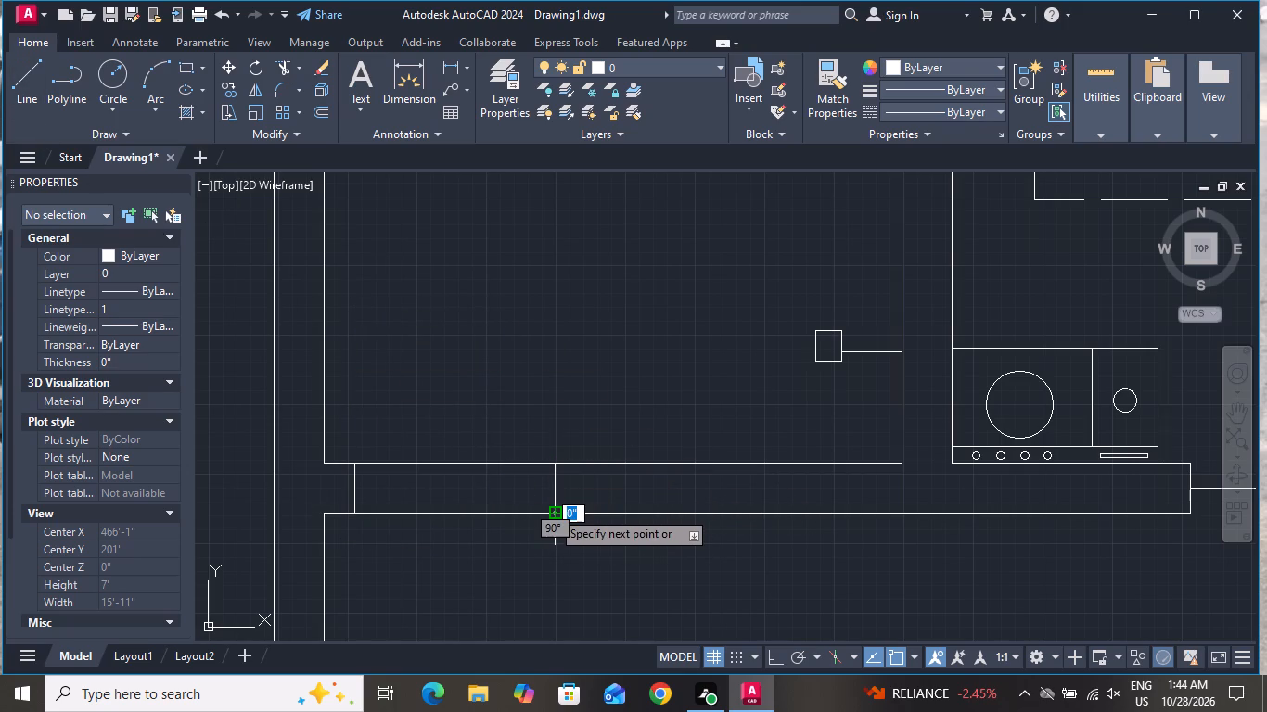
right_click(551, 510)
left_click(600, 338)
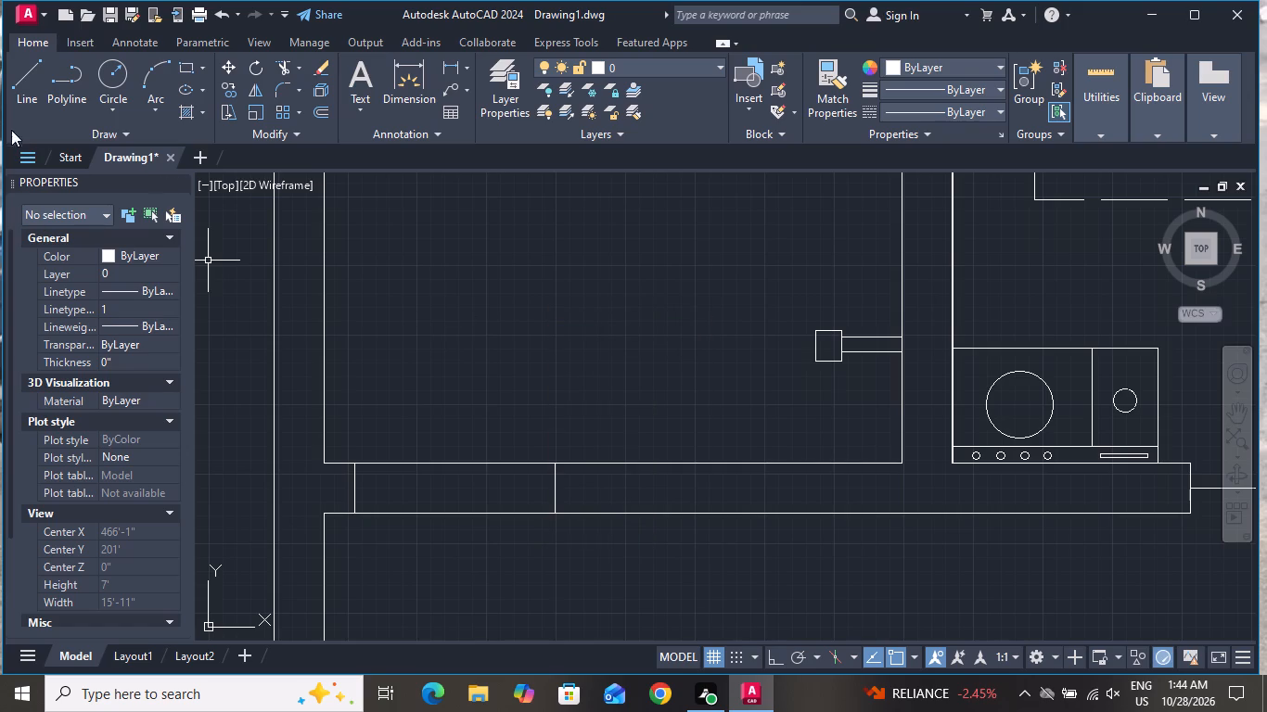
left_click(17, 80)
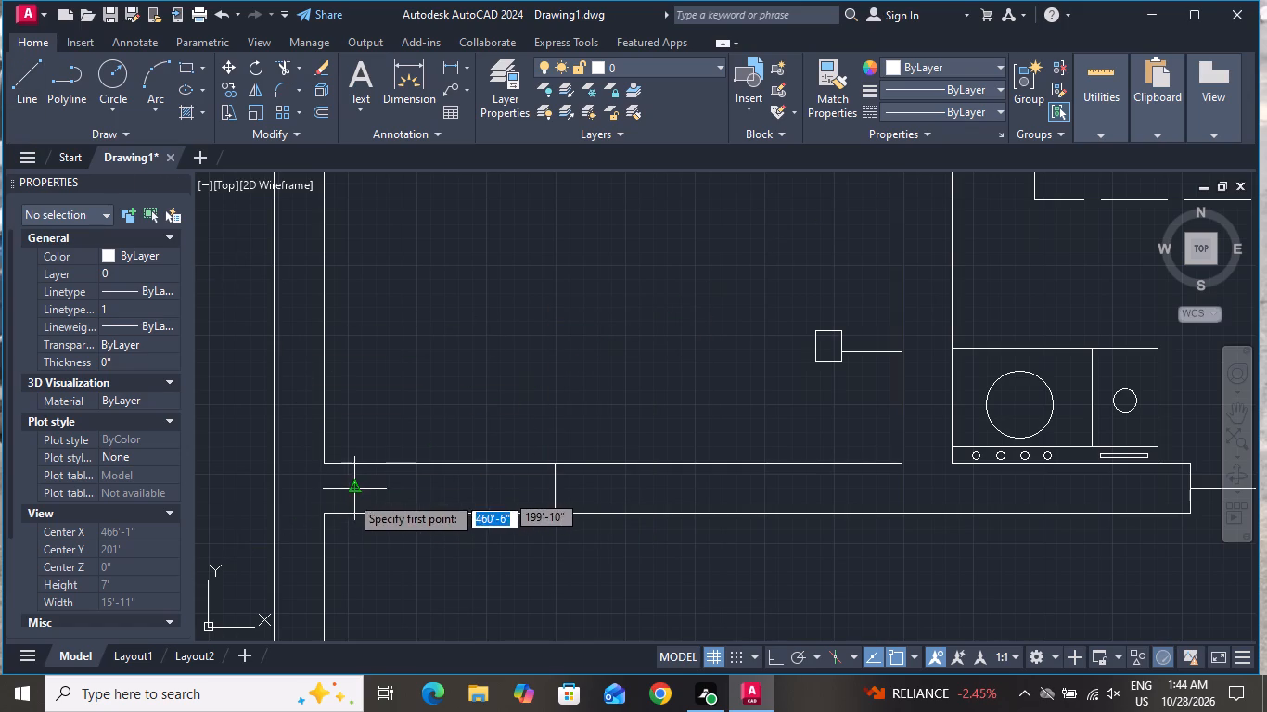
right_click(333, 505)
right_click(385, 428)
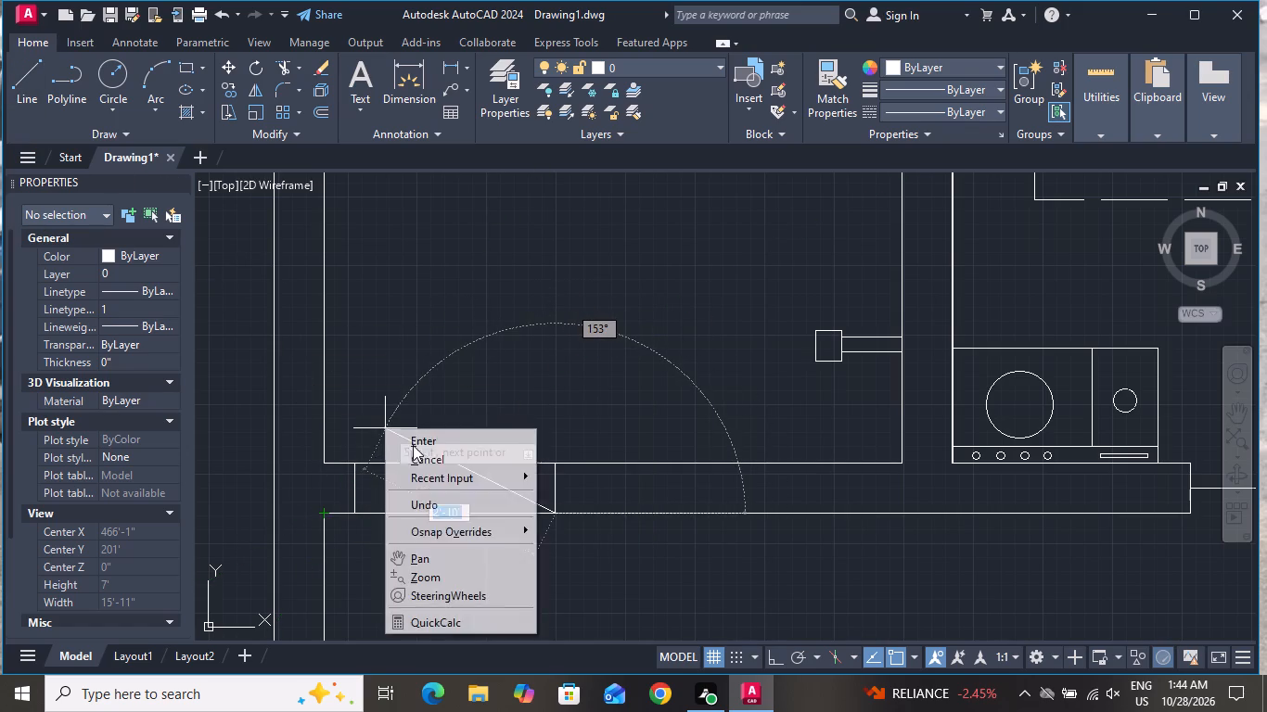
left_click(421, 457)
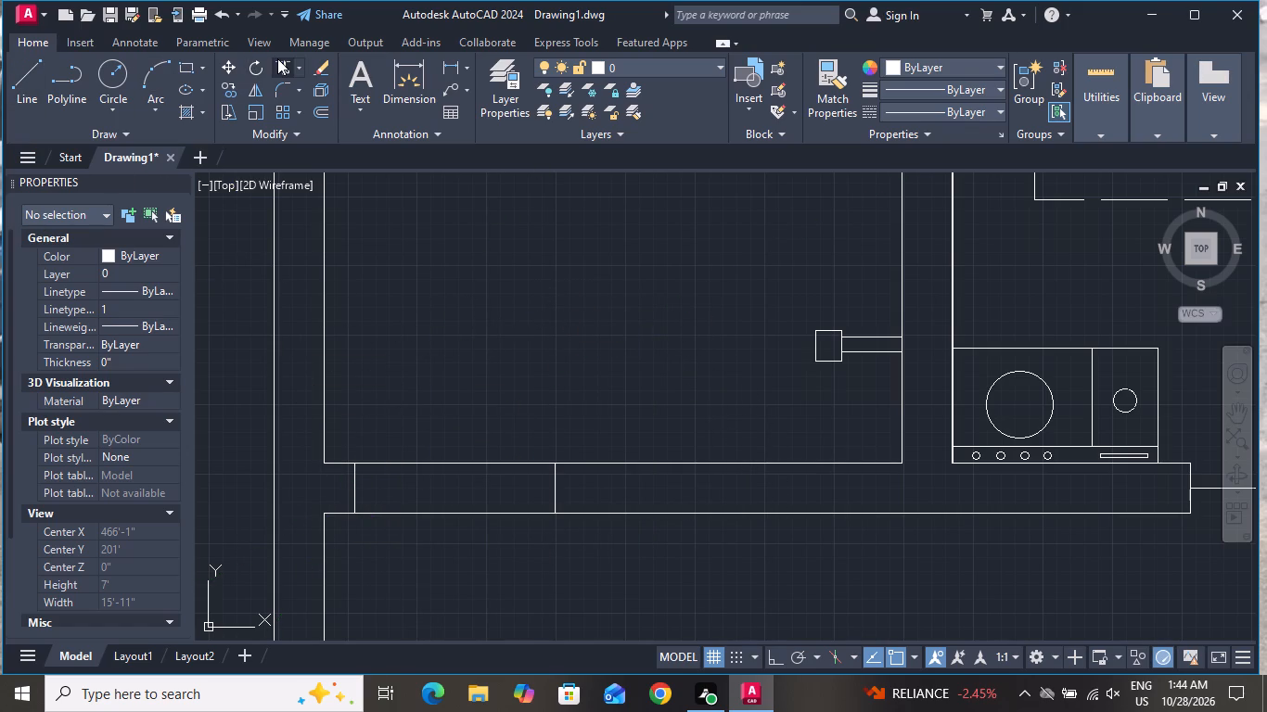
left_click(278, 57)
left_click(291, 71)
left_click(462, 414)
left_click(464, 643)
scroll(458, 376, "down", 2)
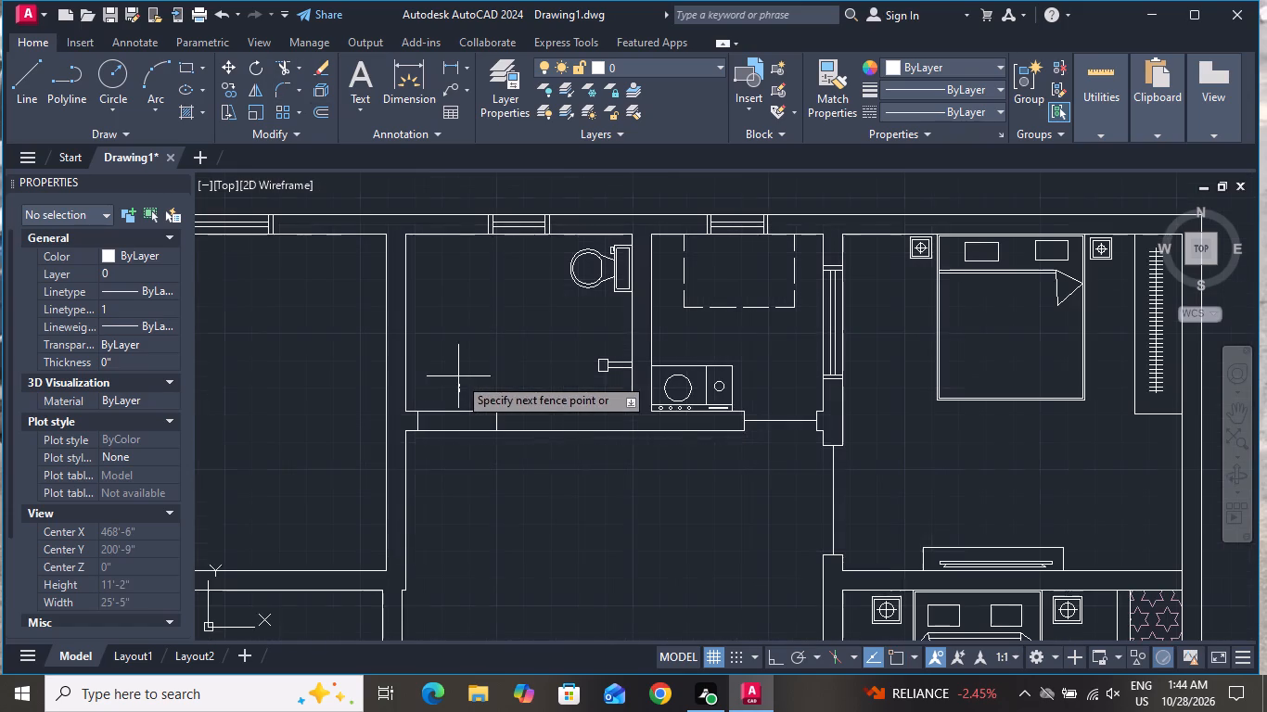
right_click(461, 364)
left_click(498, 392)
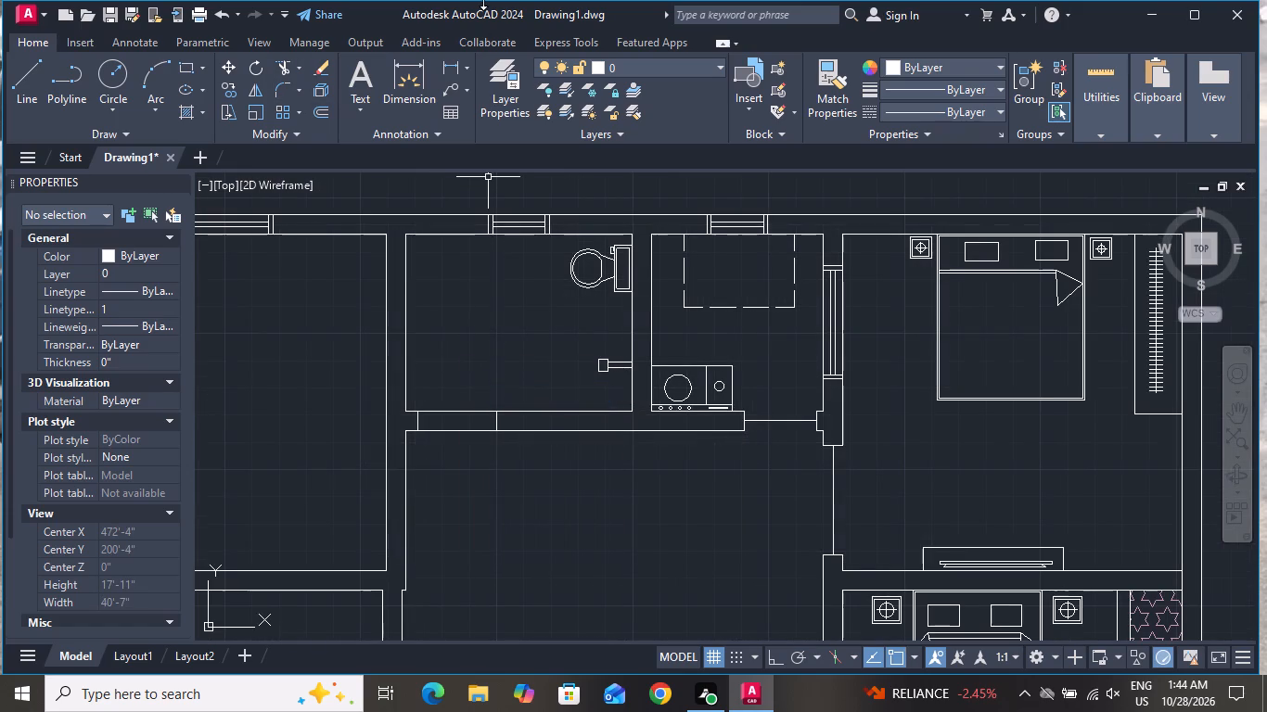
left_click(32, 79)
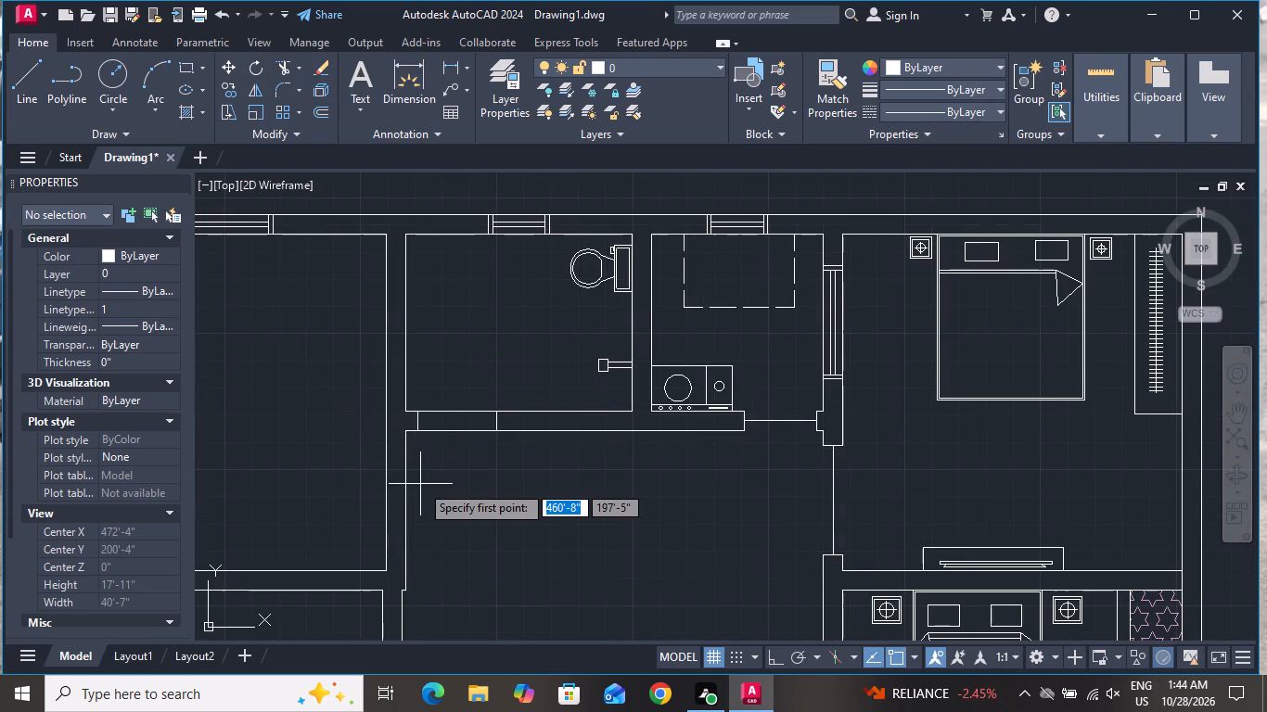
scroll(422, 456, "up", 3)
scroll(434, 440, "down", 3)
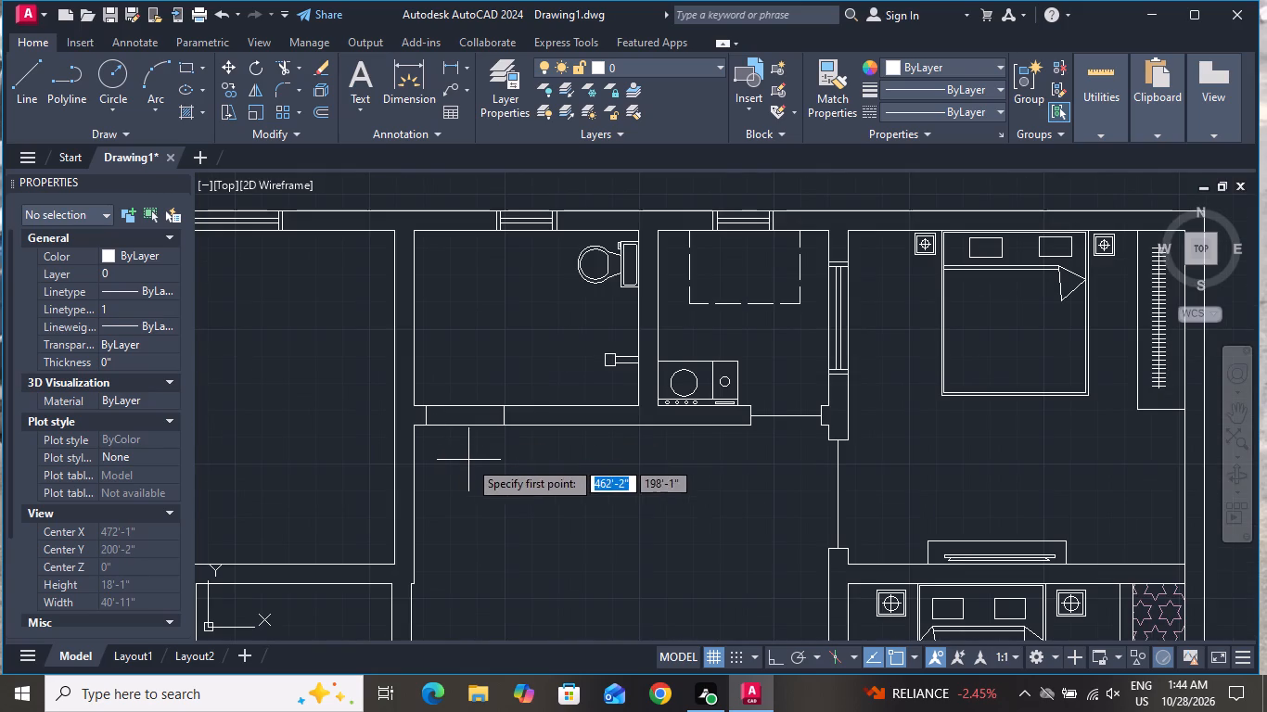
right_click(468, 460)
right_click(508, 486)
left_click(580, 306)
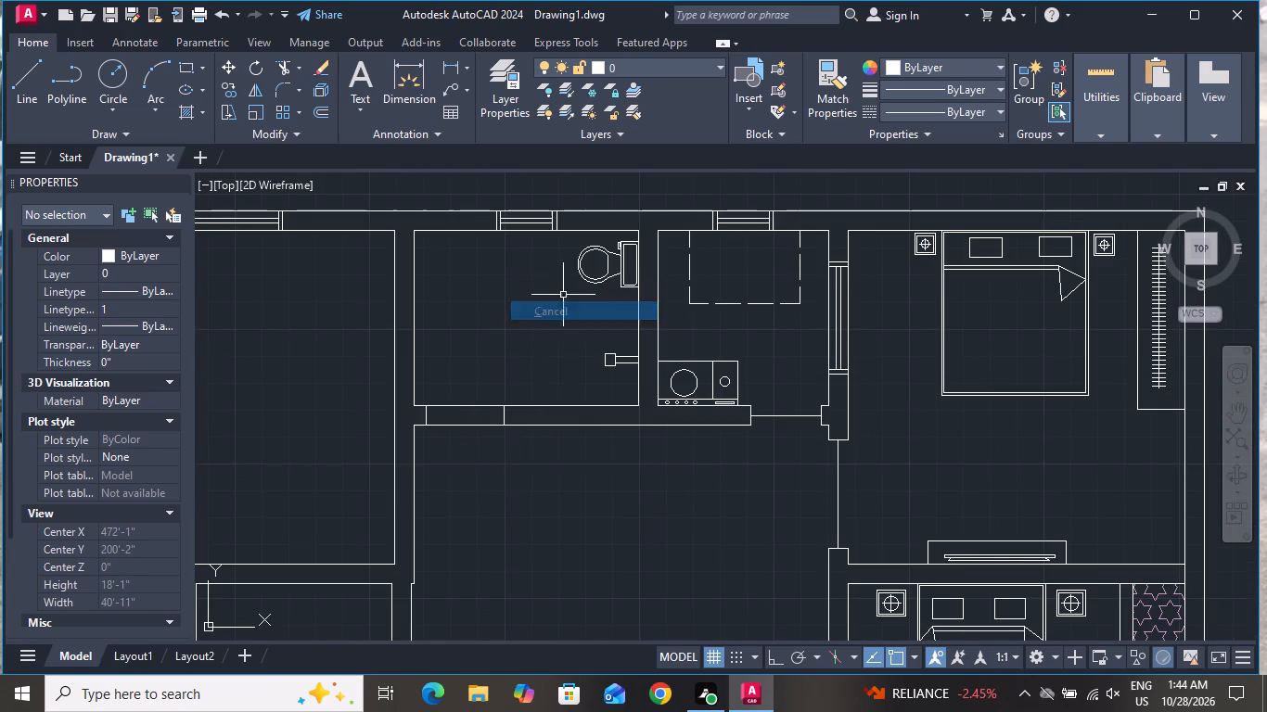
Trim both faces of the toilet room's south wall between the two cross lines to open the doorway.
left_click(283, 69)
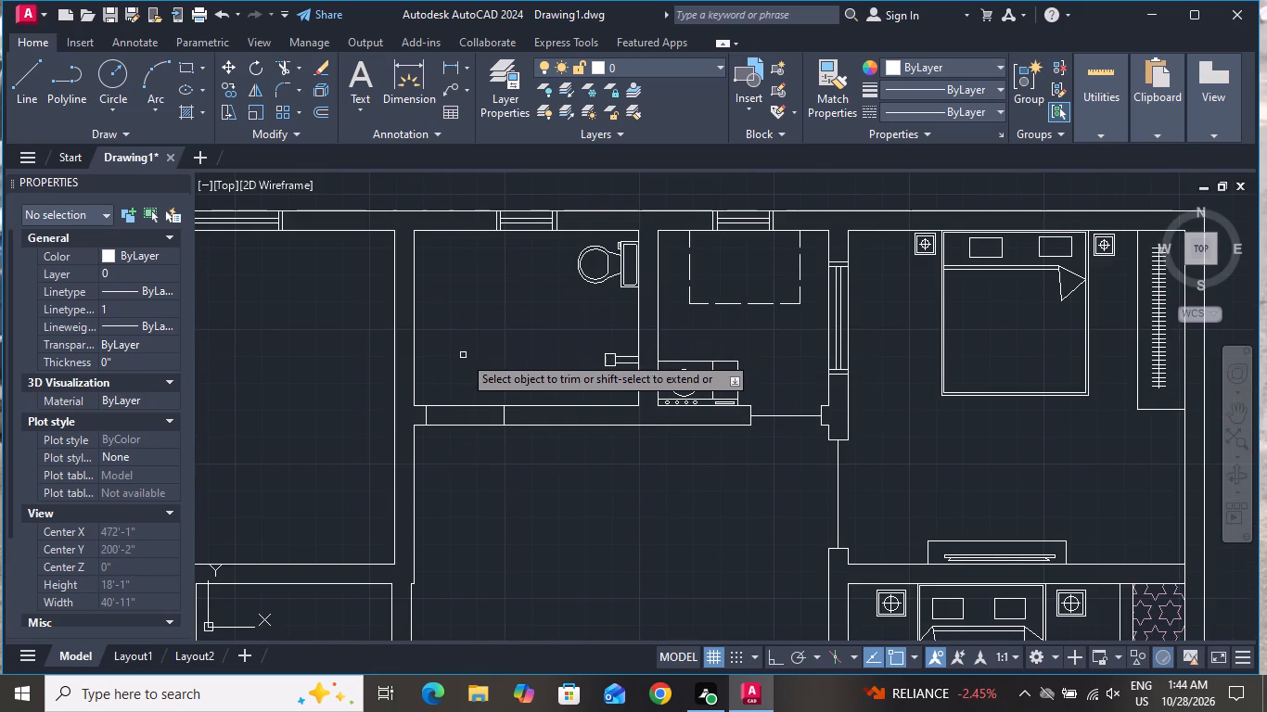
left_click(463, 355)
left_click(467, 490)
right_click(467, 489)
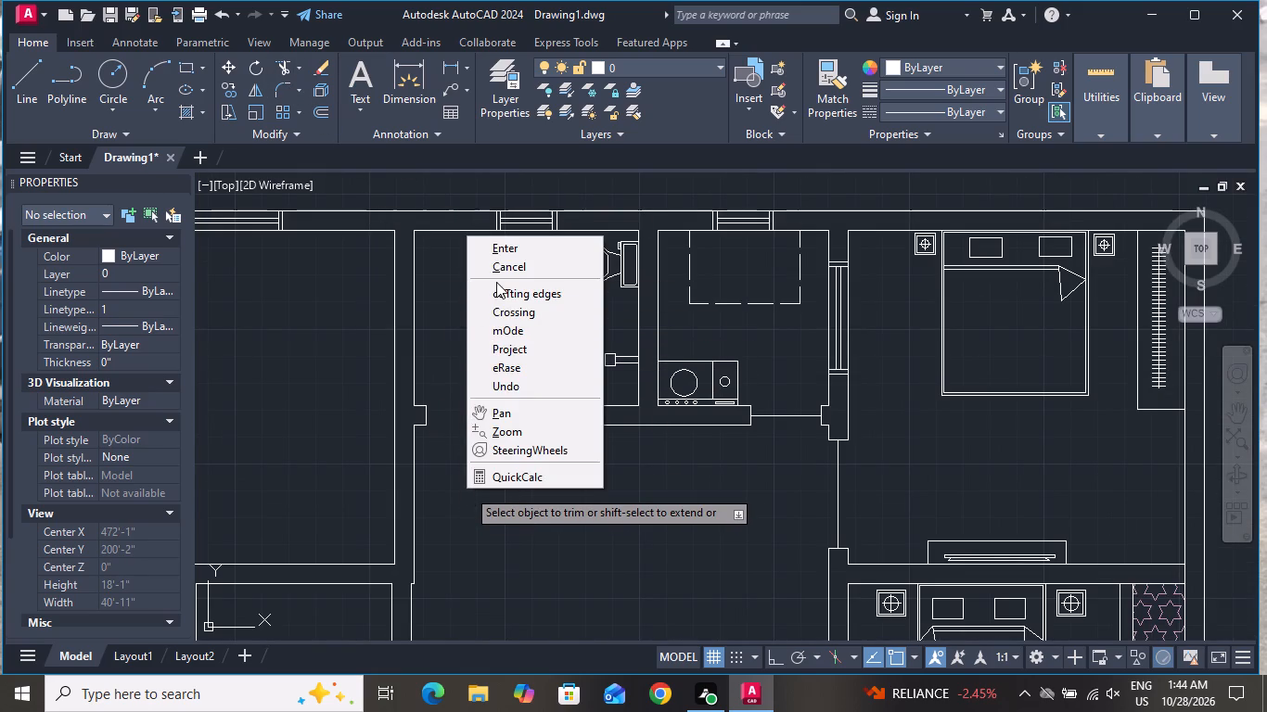
left_click(496, 275)
left_click(496, 266)
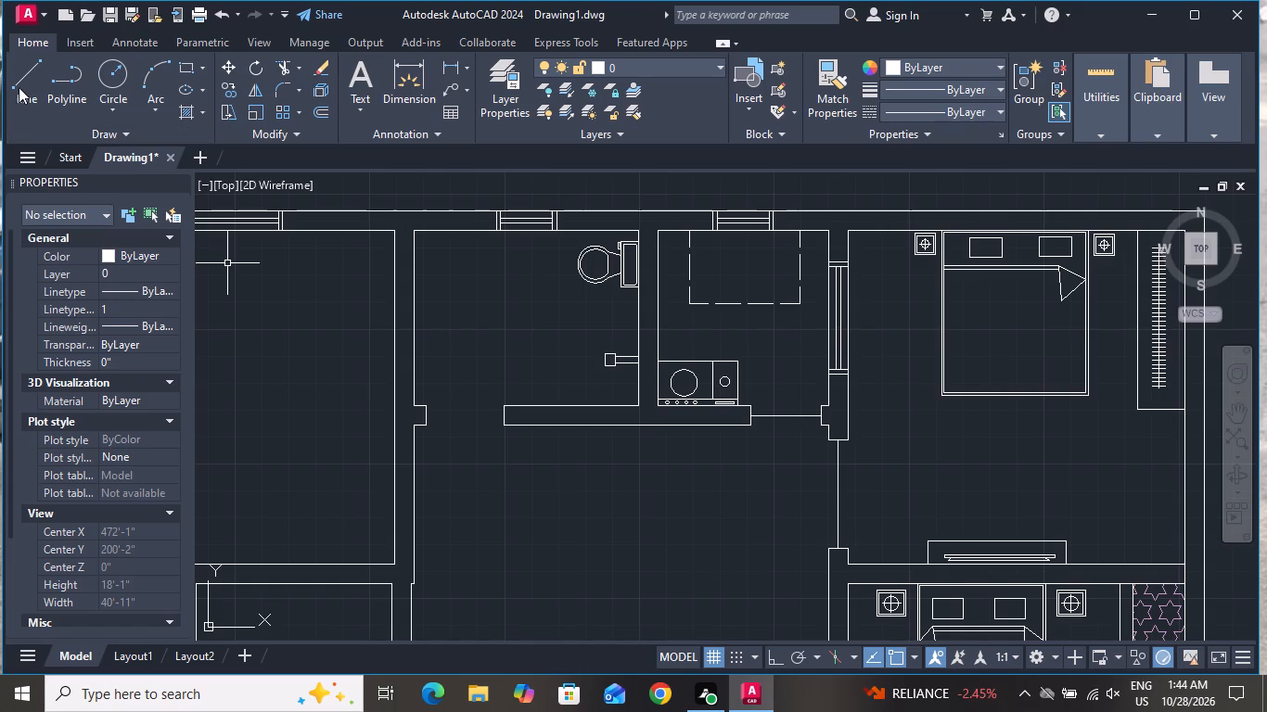
Draw a 3' line across the toilet room doorway, joining the midpoints of its two jambs.
left_click(19, 83)
scroll(326, 369, "up", 1)
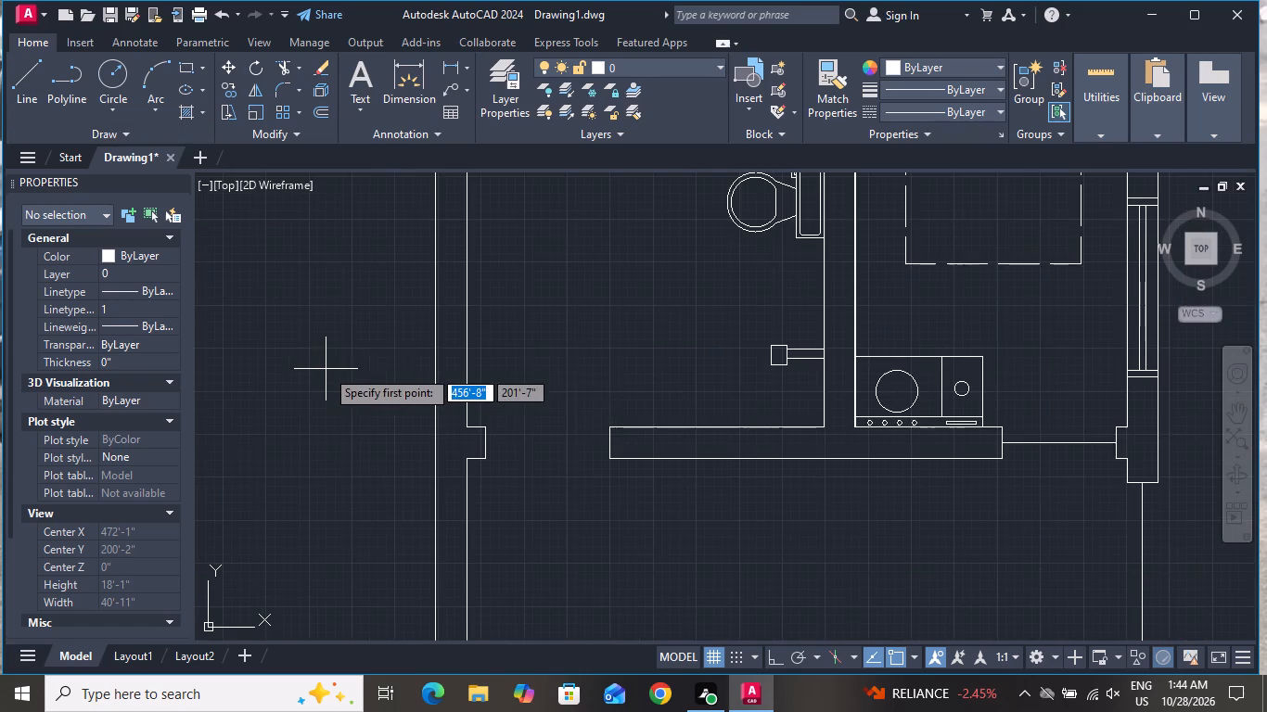
scroll(478, 437, "up", 3)
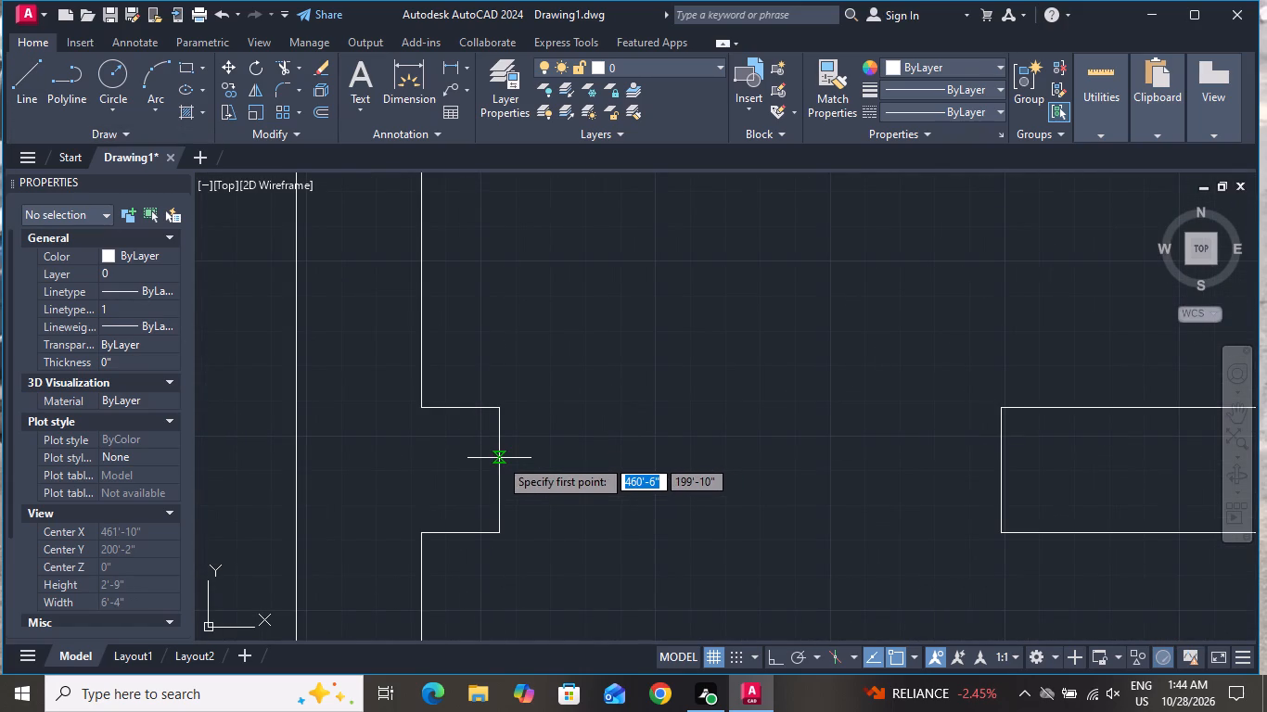
left_click(502, 473)
scroll(334, 503, "down", 3)
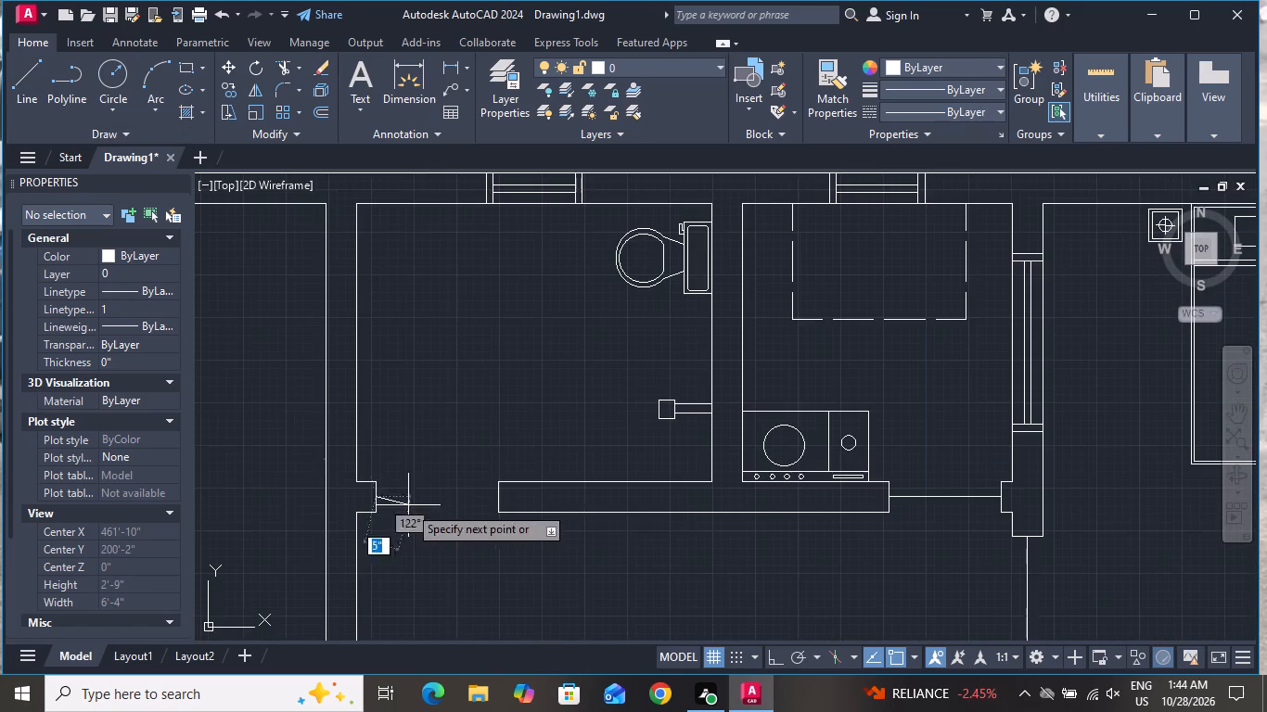
scroll(529, 493, "up", 4)
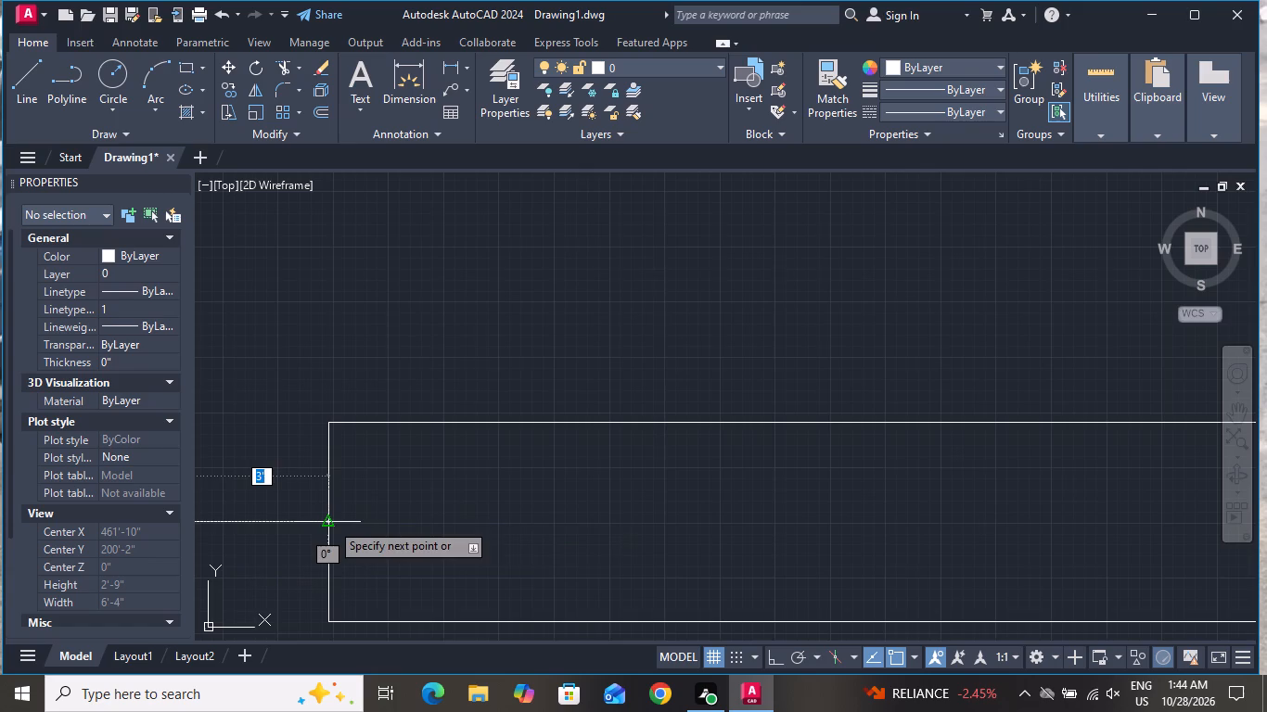
left_click(330, 521)
right_click(330, 521)
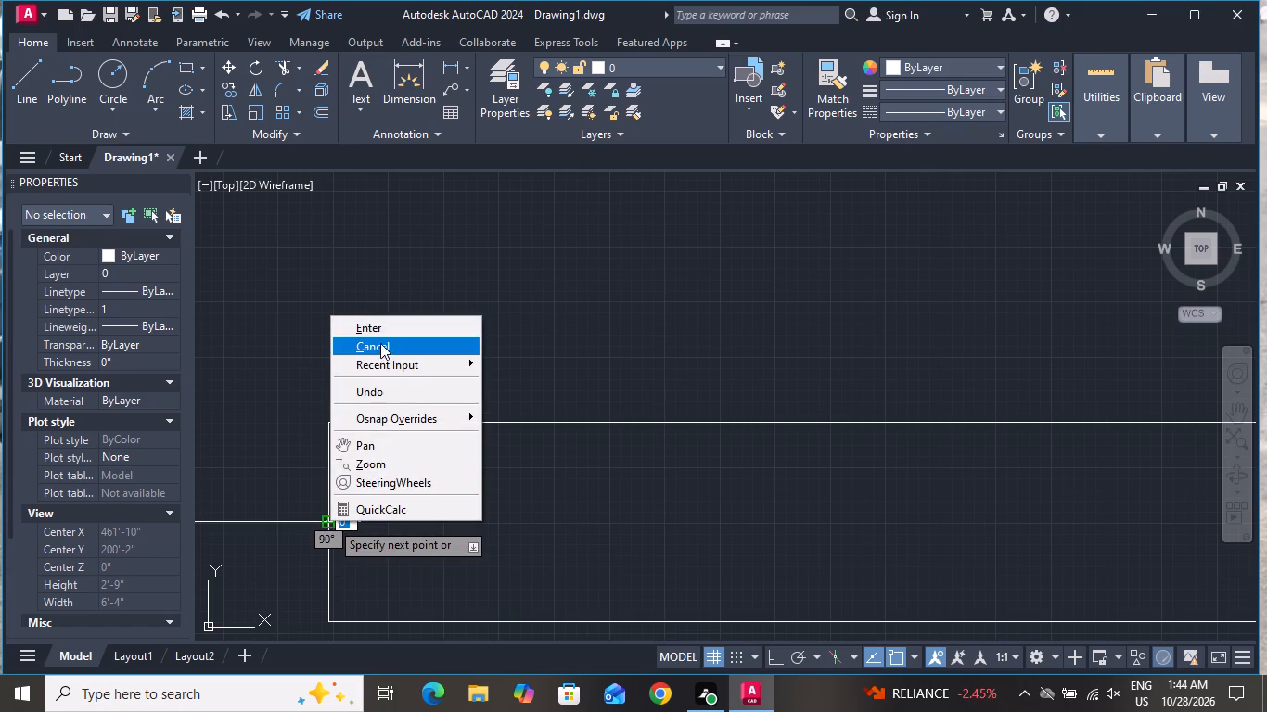
left_click(380, 343)
Draw a 9" line across the northwest room's east wall, just south of the toilet room's southwest corner.
scroll(514, 426, "down", 4)
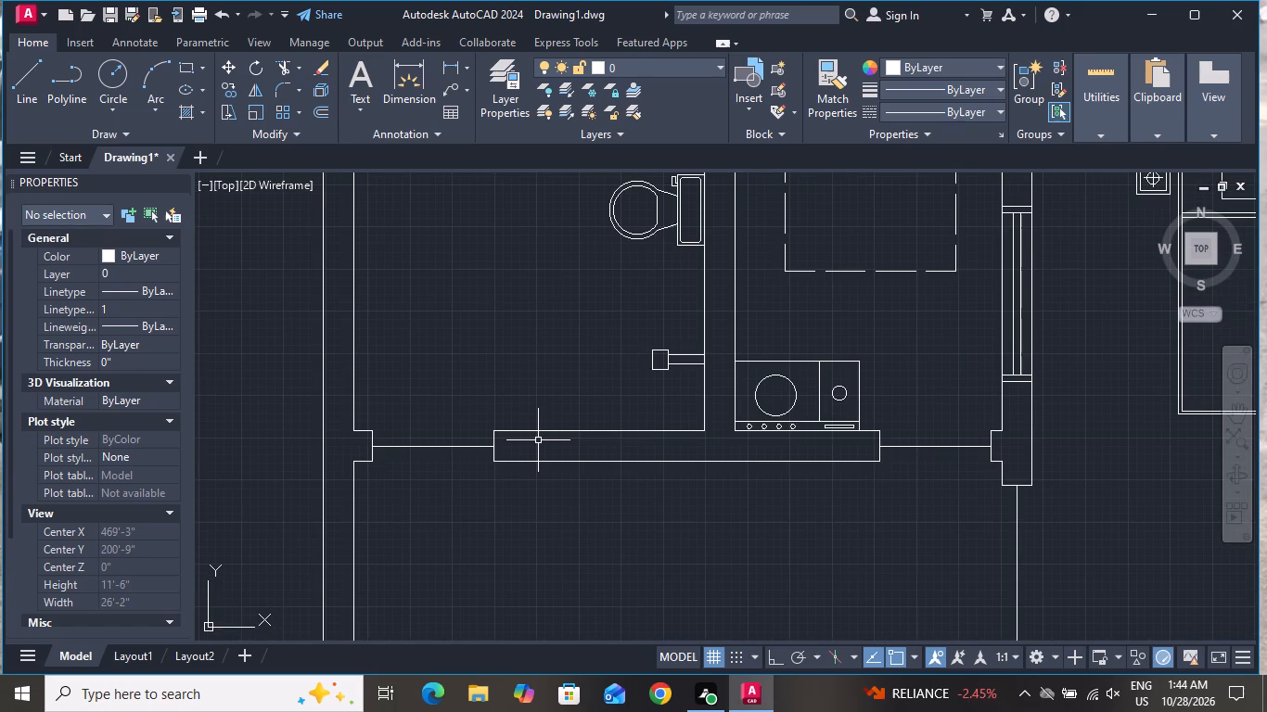
scroll(515, 448, "down", 2)
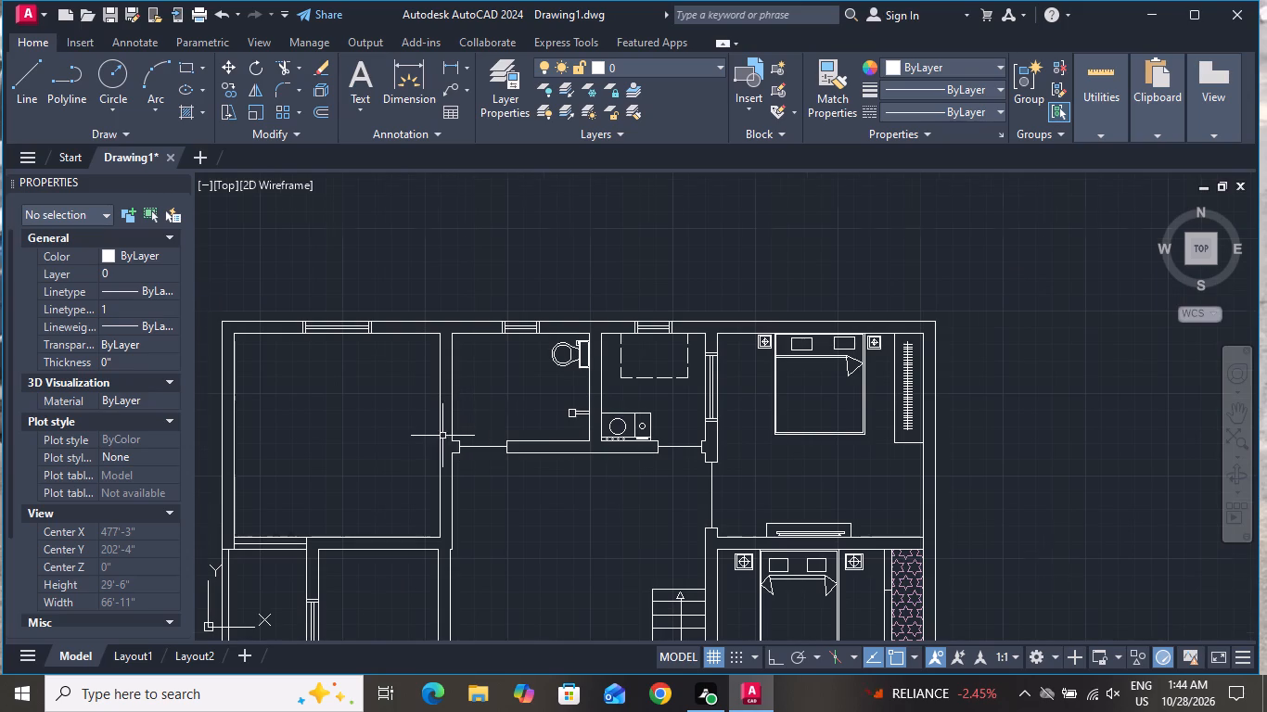
scroll(442, 436, "up", 4)
left_click(19, 73)
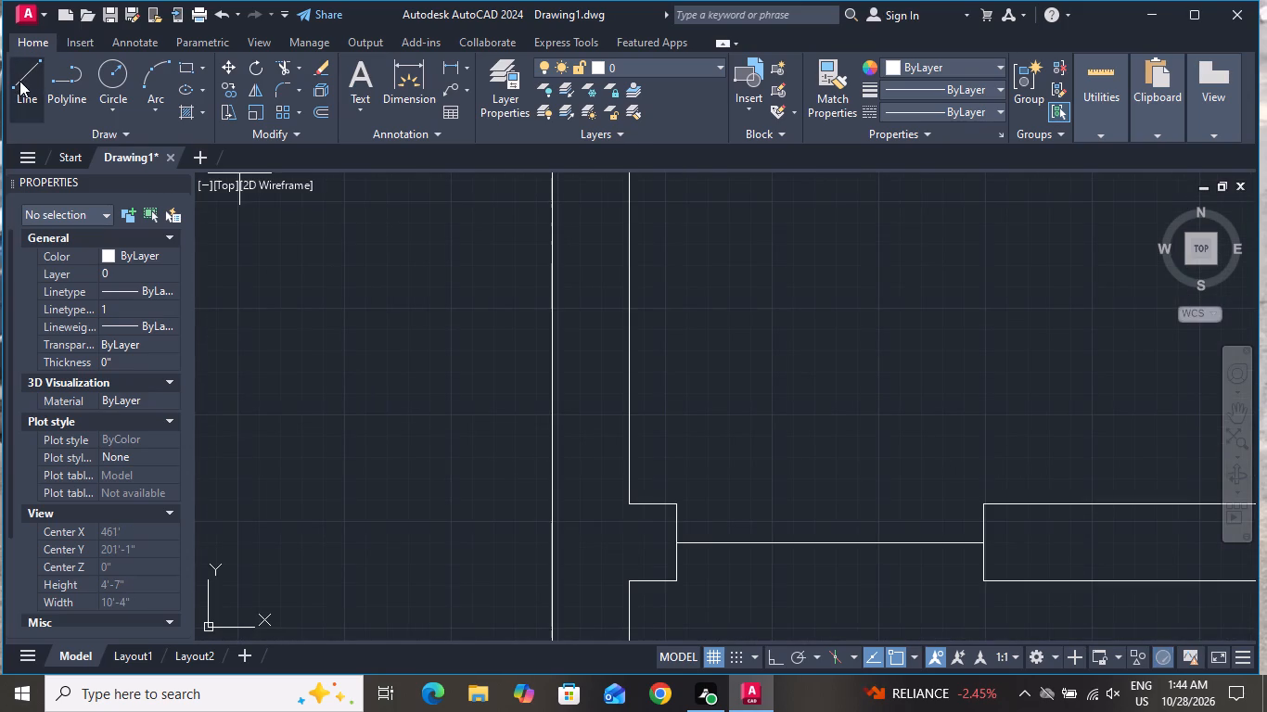
scroll(166, 309, "up", 1)
scroll(185, 238, "down", 2)
scroll(471, 472, "up", 2)
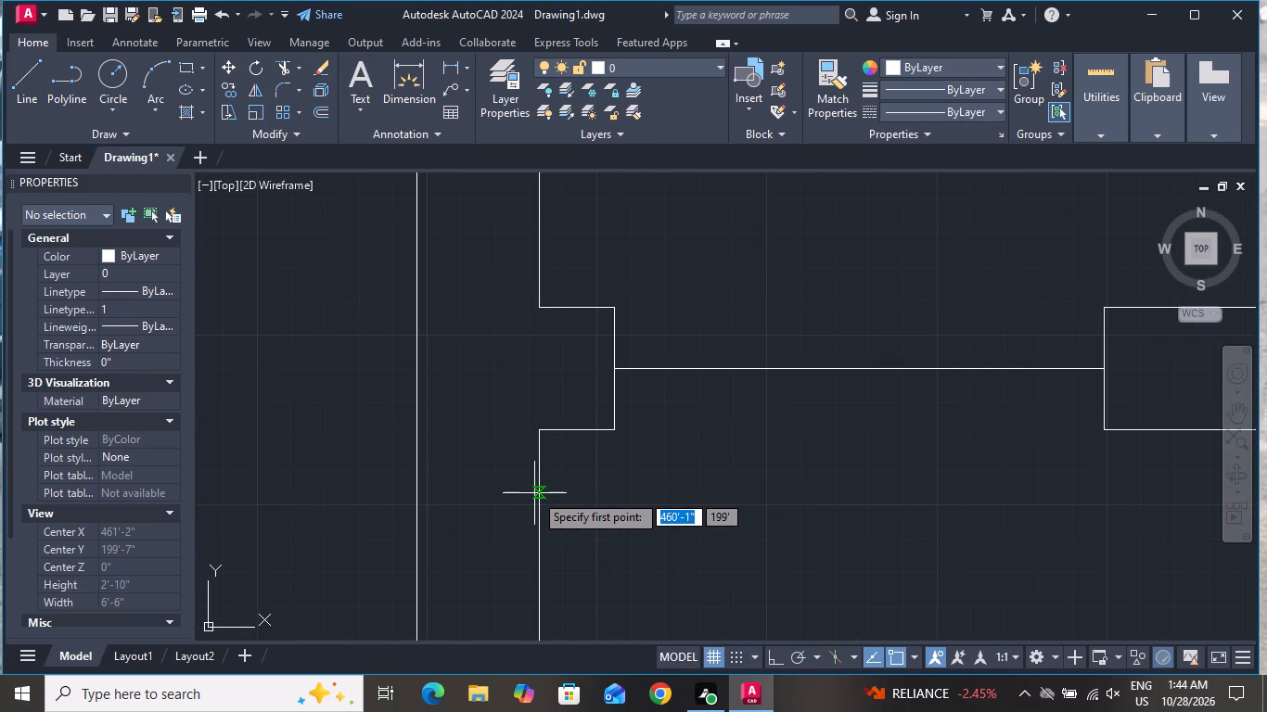
left_click(538, 489)
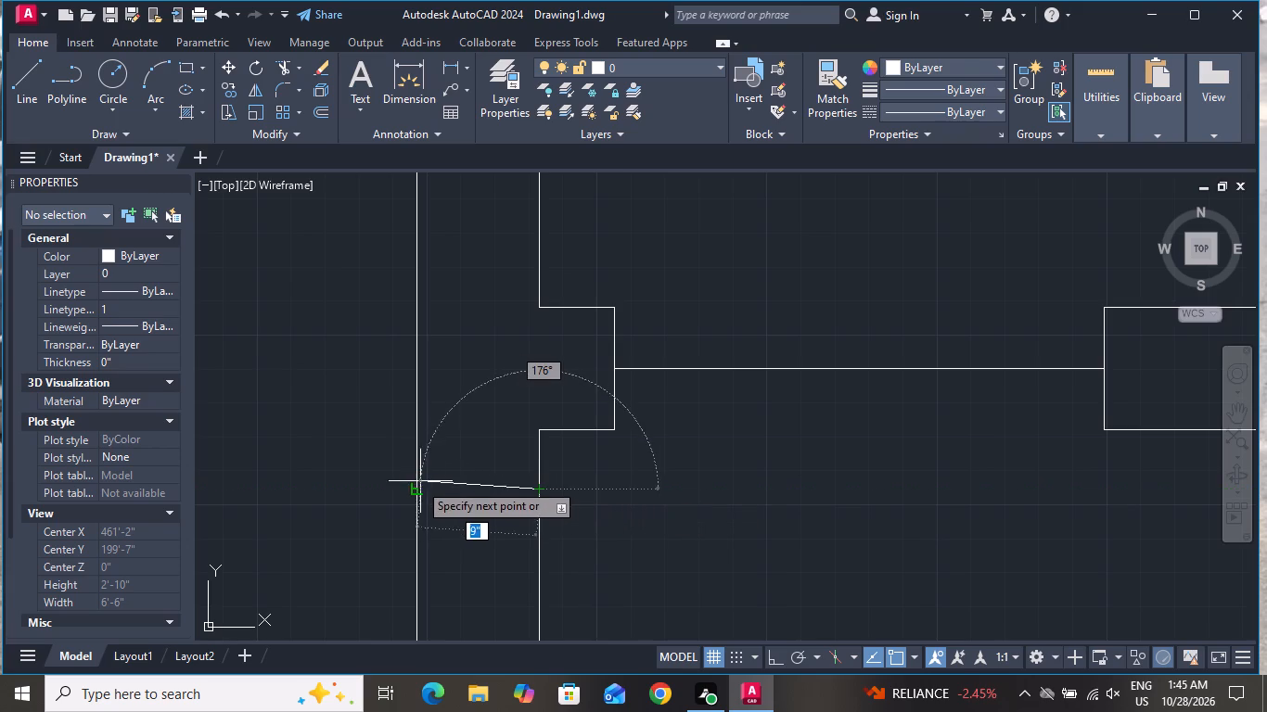
left_click(415, 493)
right_click(415, 493)
left_click(473, 324)
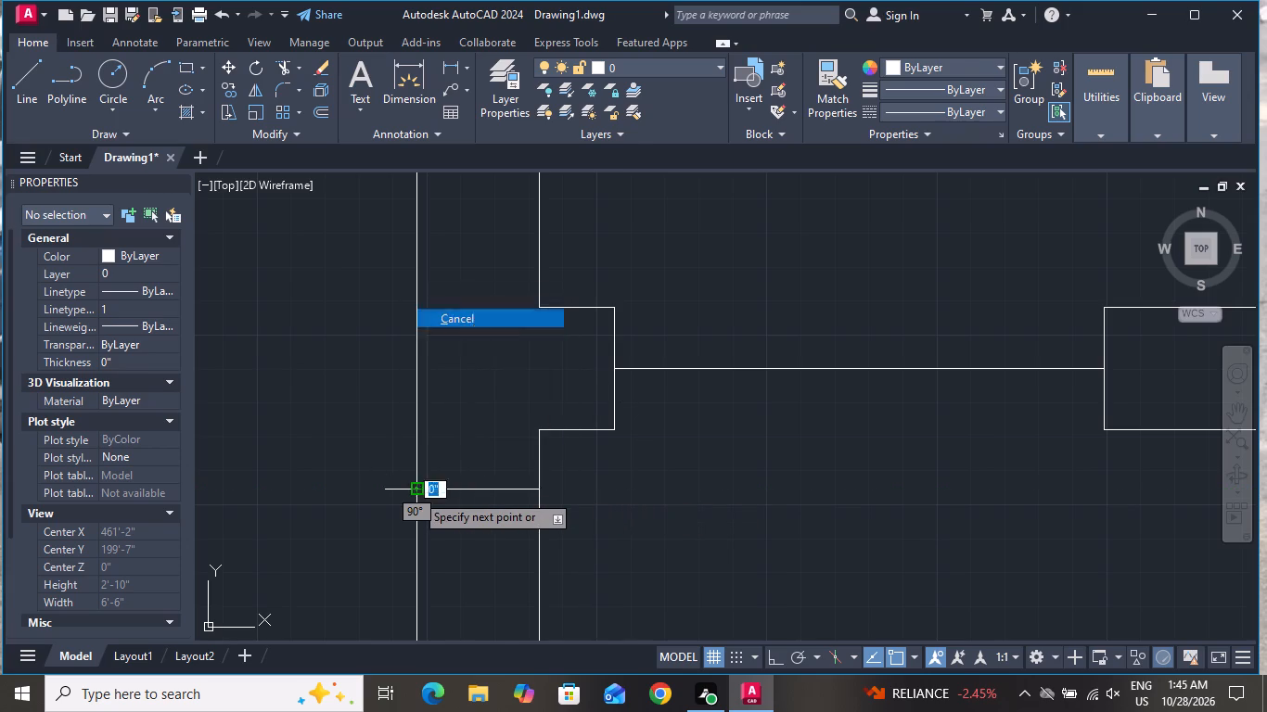
Draw a second 9" line across the same east wall, a short distance north of the northwest room's southeast corner.
scroll(557, 343, "down", 5)
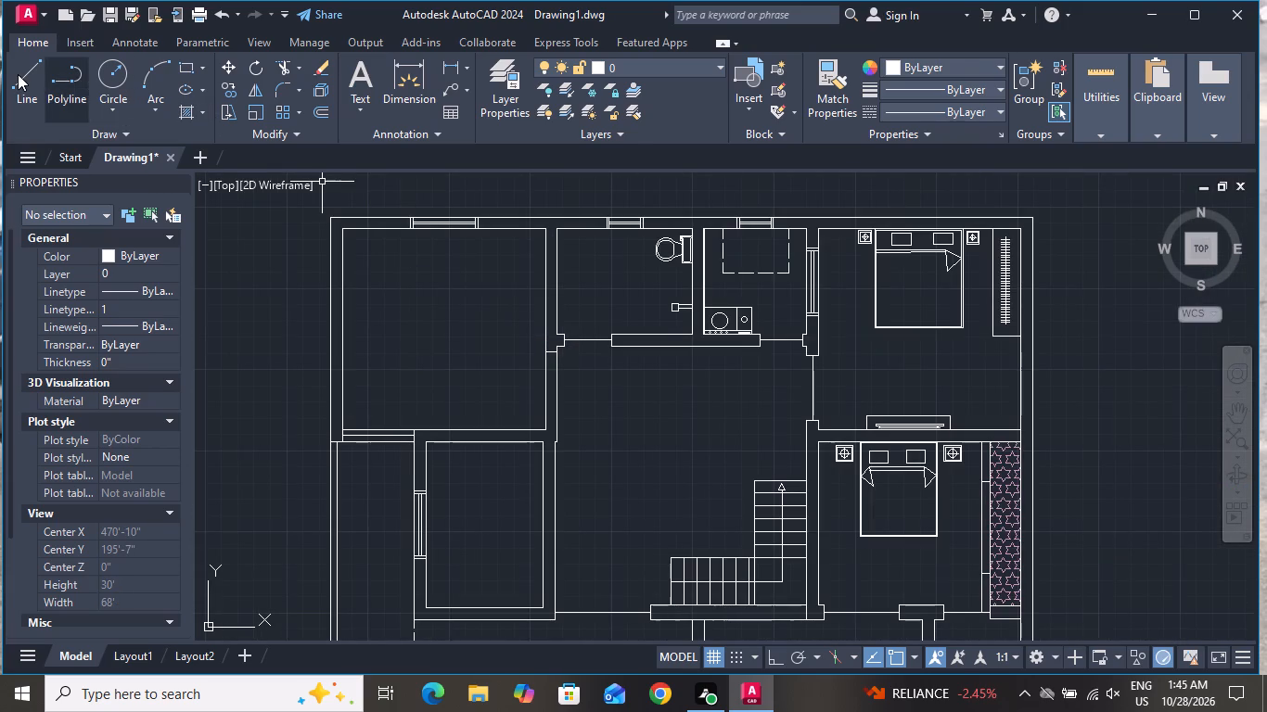
left_click(18, 74)
scroll(482, 460, "up", 1)
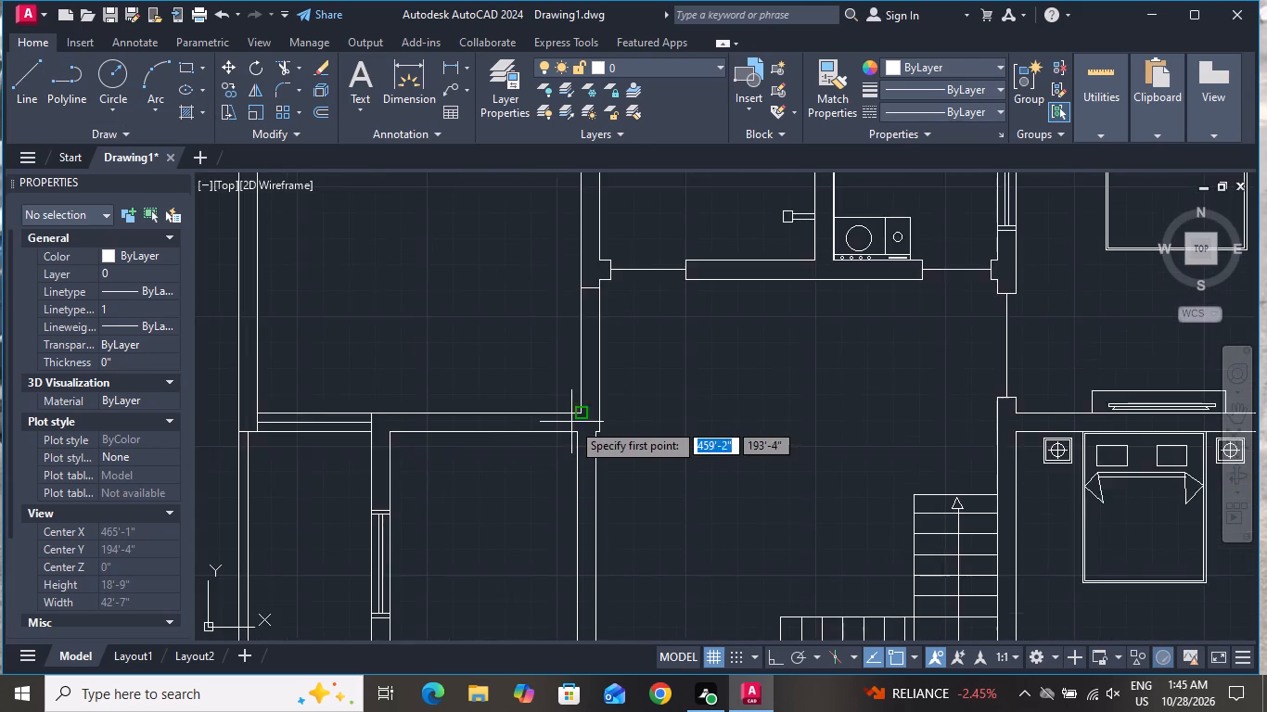
scroll(571, 422, "up", 1)
left_click(582, 381)
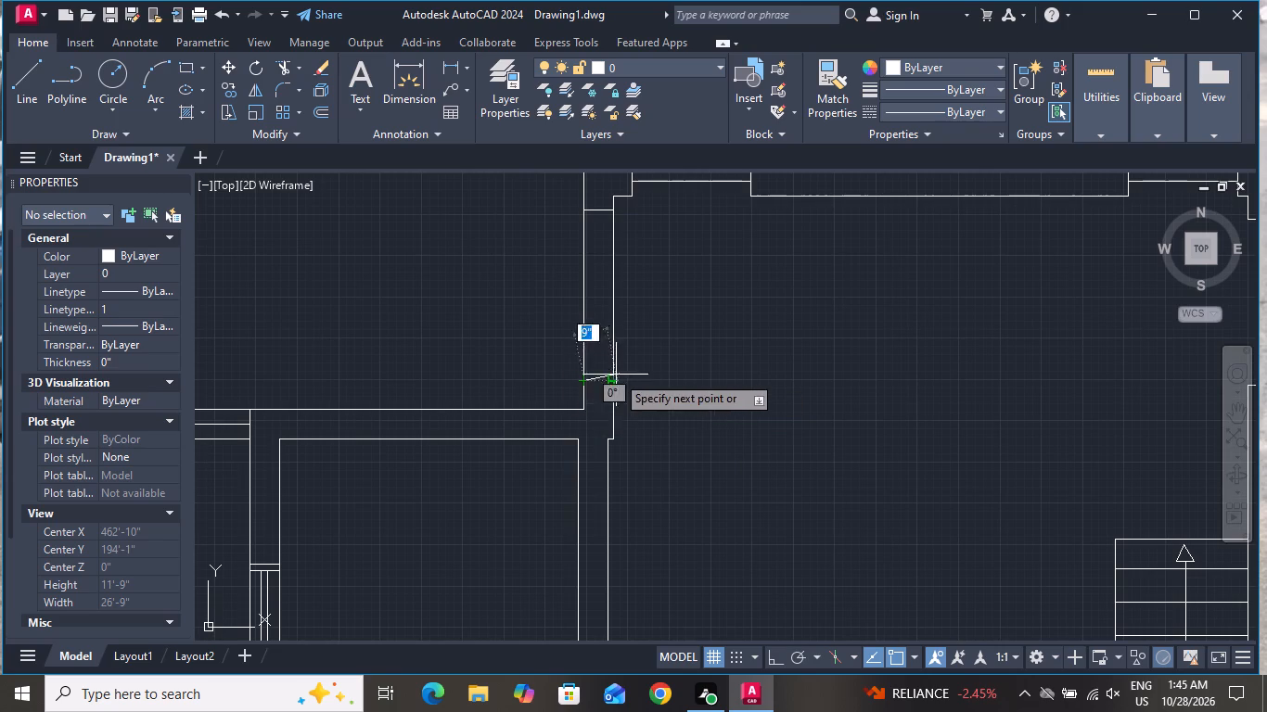
left_click(607, 386)
right_click(607, 386)
left_click(622, 415)
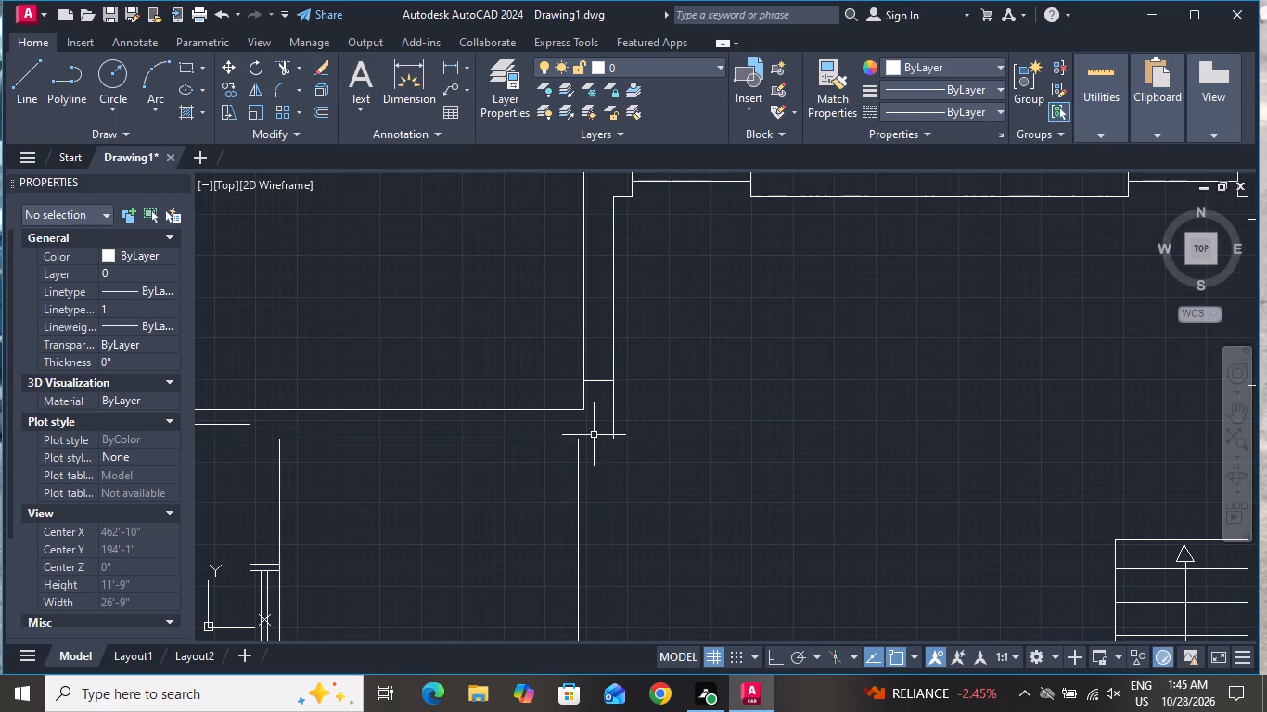
Trim both faces of the northwest room's east wall between the two cross lines to open the doorway.
left_click(286, 62)
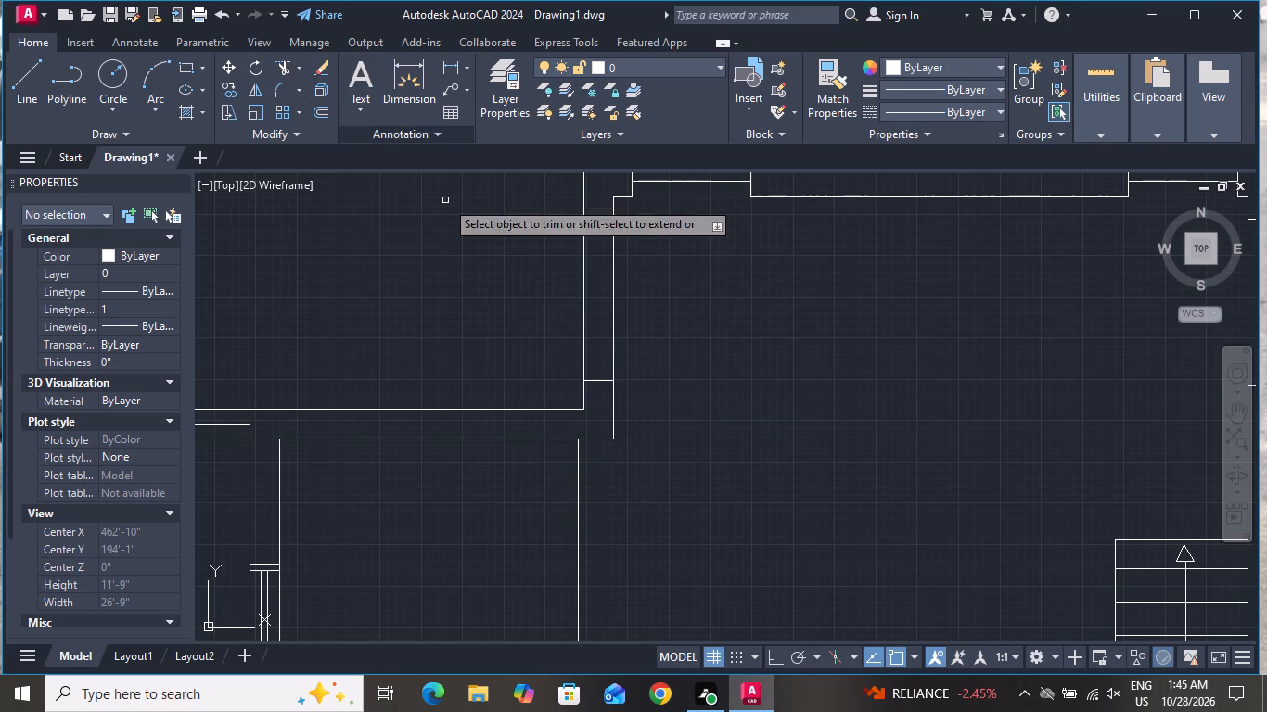
left_click(608, 293)
left_click(631, 298)
left_click(617, 283)
left_click(547, 292)
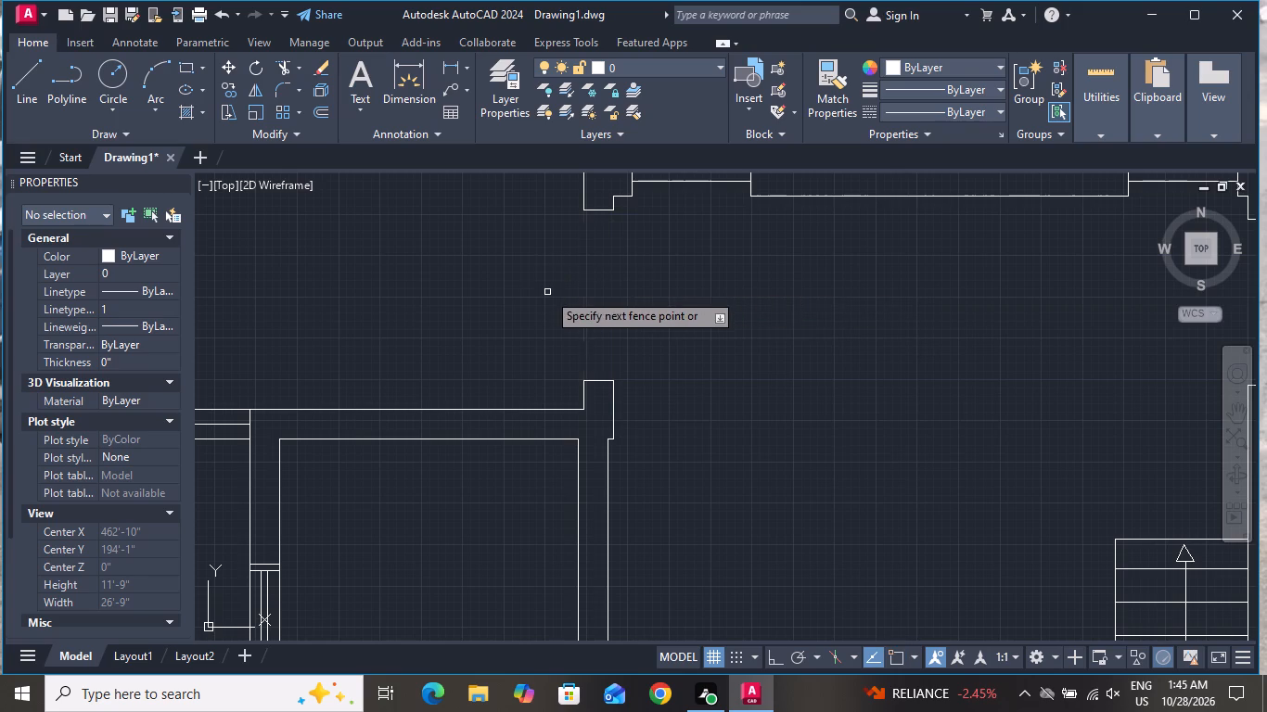
right_click(547, 294)
left_click(570, 319)
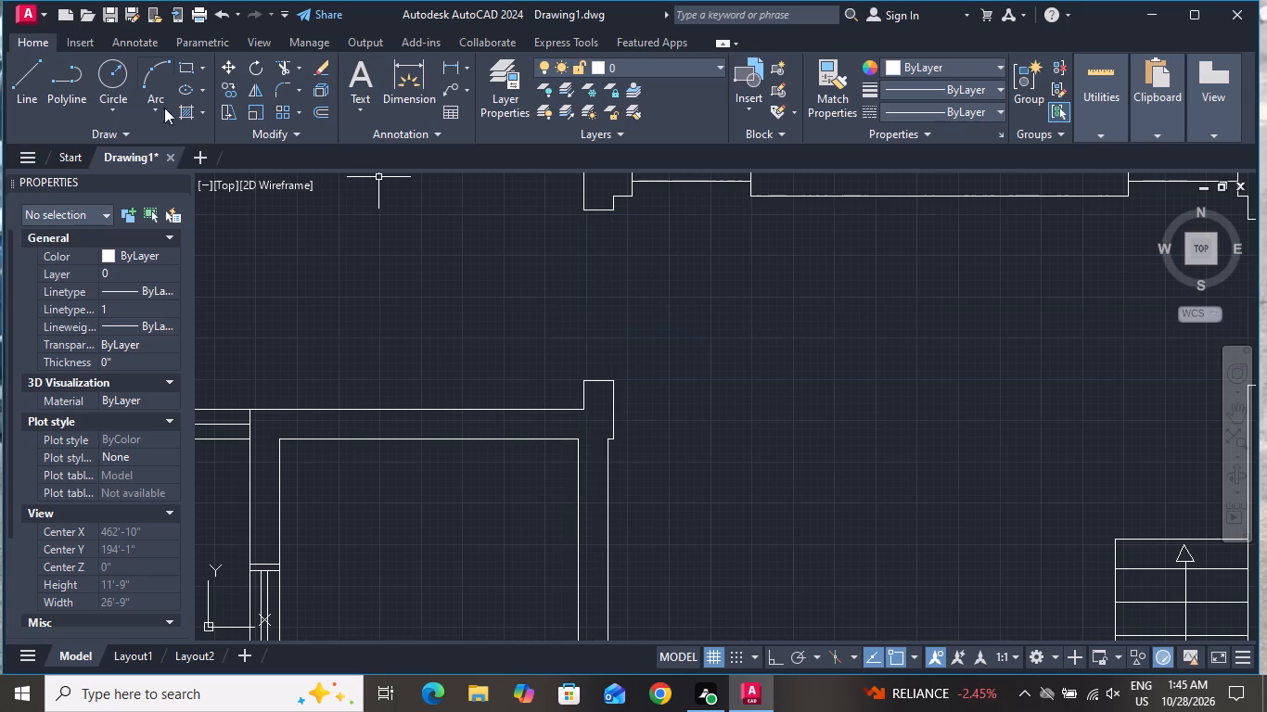
Draw a vertical line across the northwest room's east doorway, joining the midpoints of its two jambs.
left_click(35, 69)
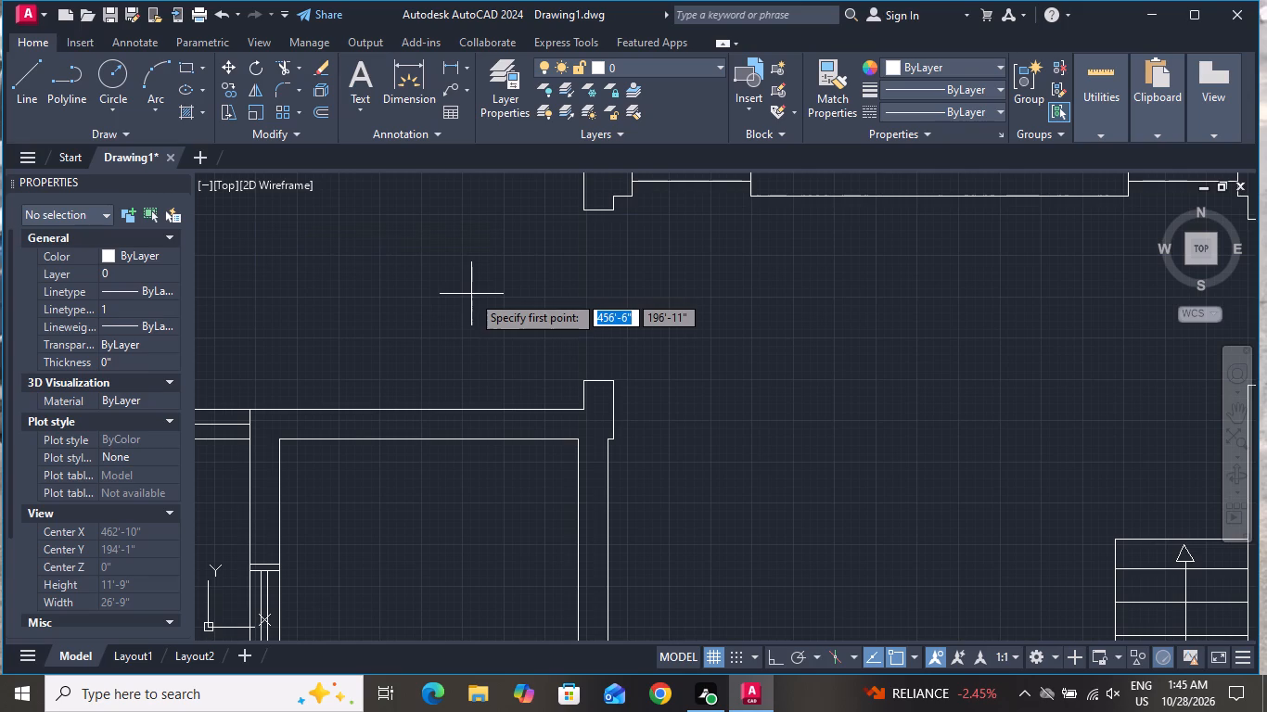
left_click(602, 210)
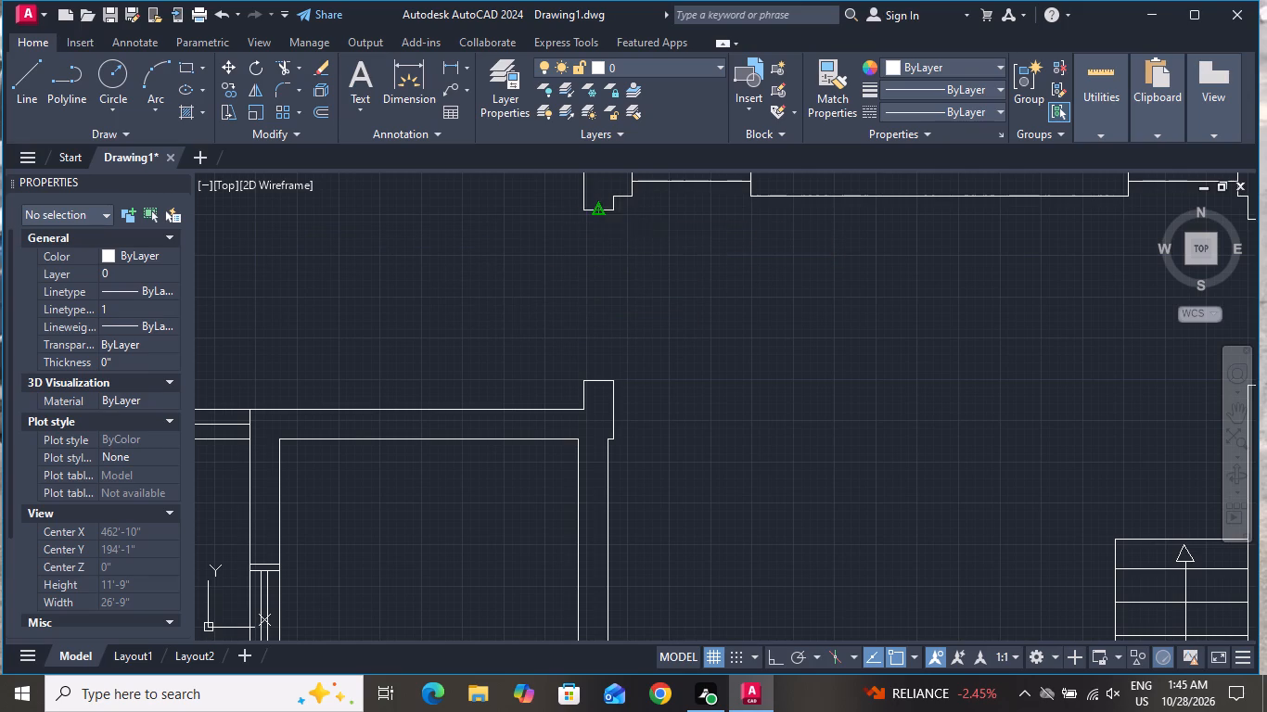
left_click(600, 376)
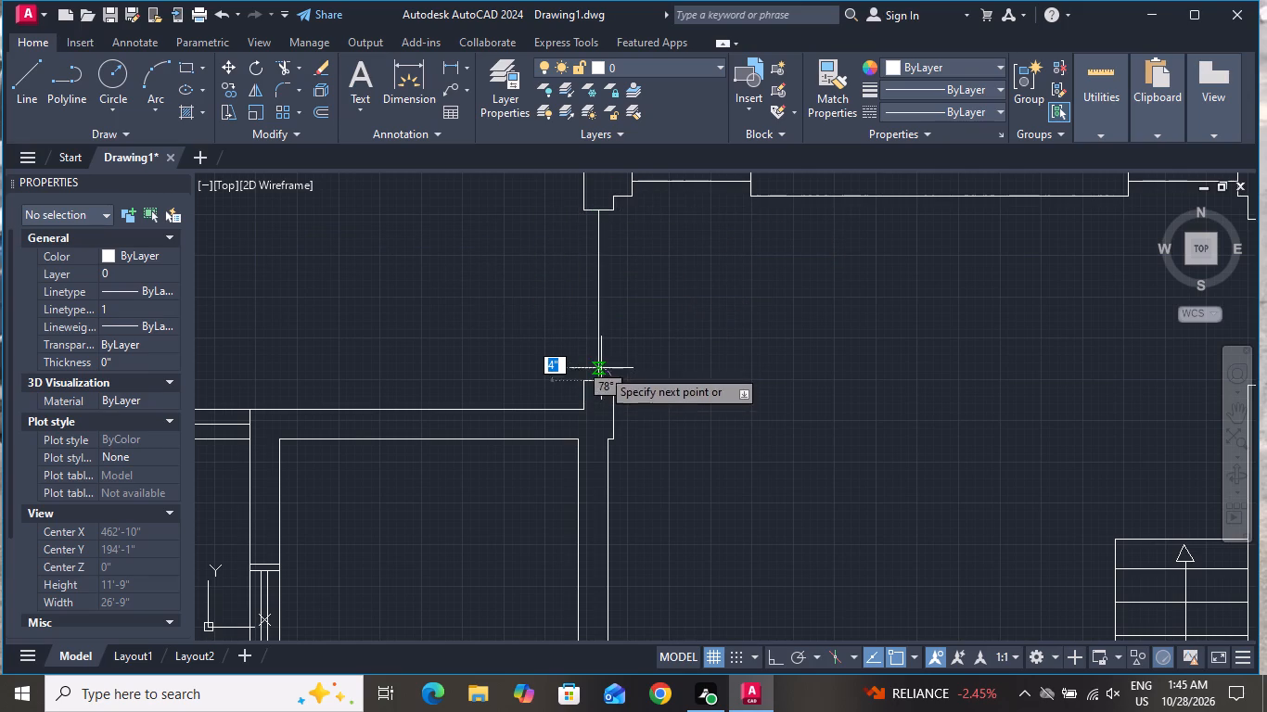
right_click(601, 368)
left_click(647, 389)
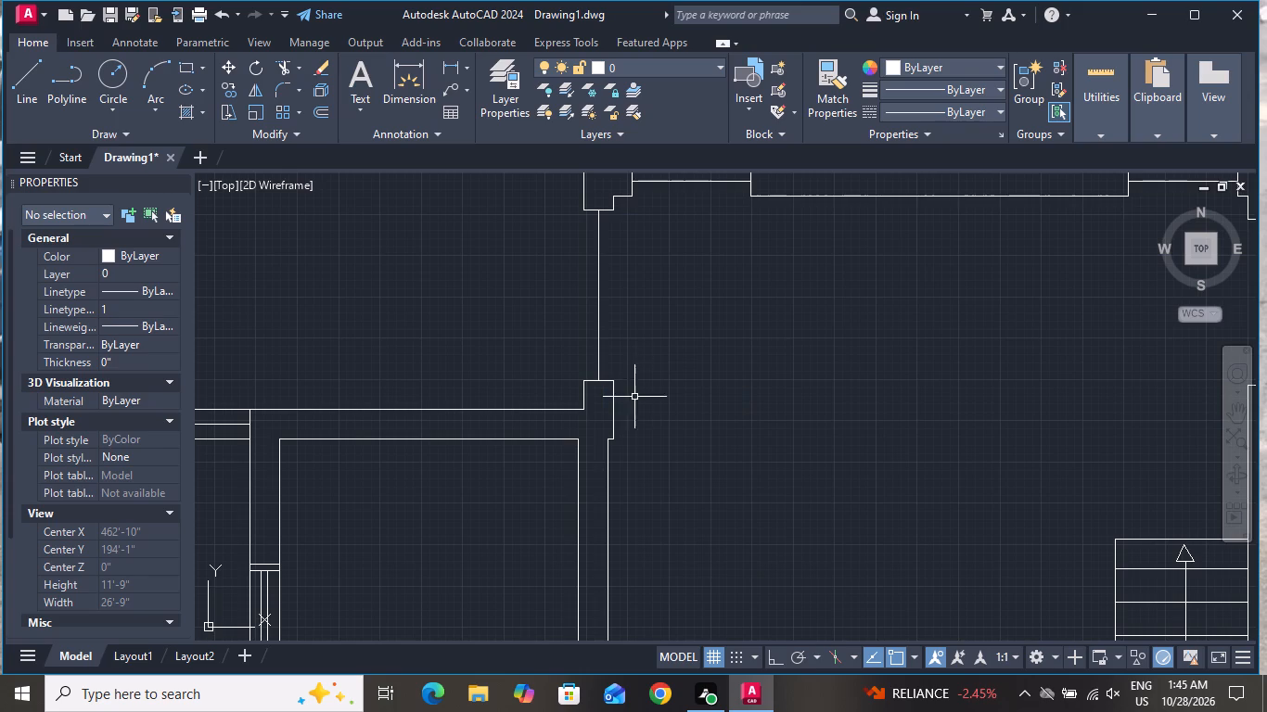
Draw a bed outline rectangle about 4'-11" by 5'-2" against the northwest room's north wall, below its window.
scroll(628, 416, "down", 2)
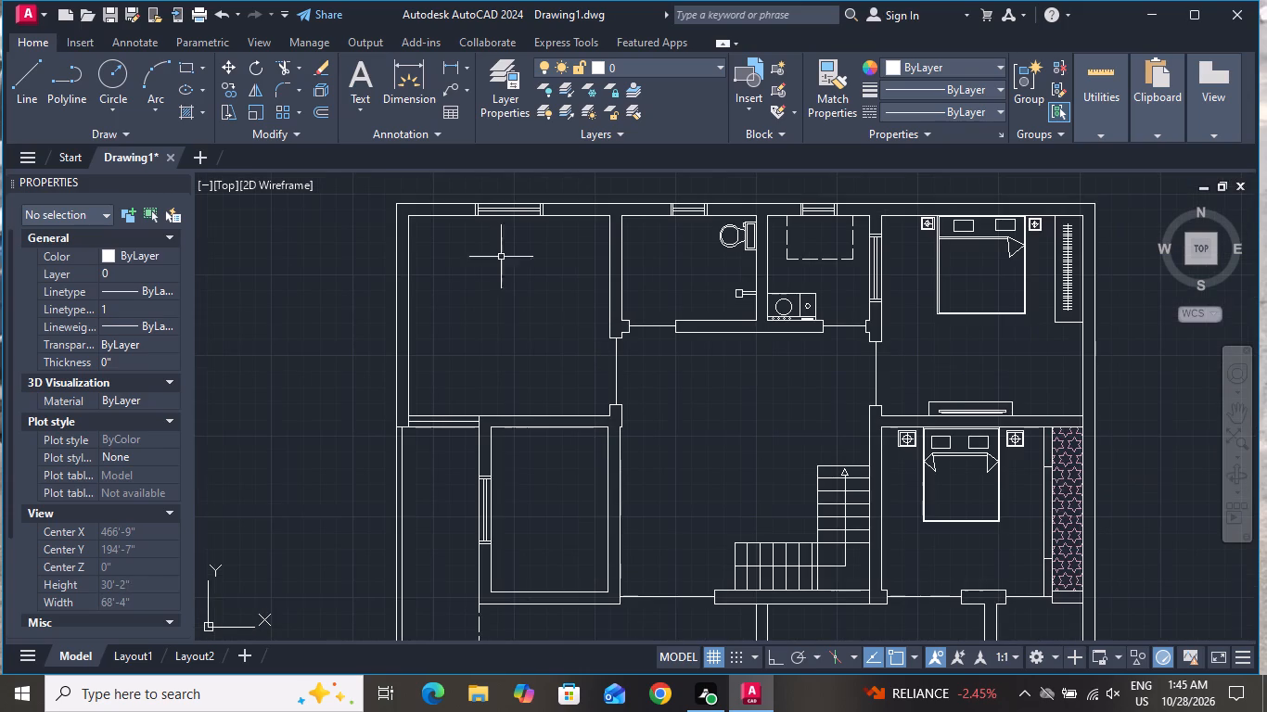
left_click(185, 57)
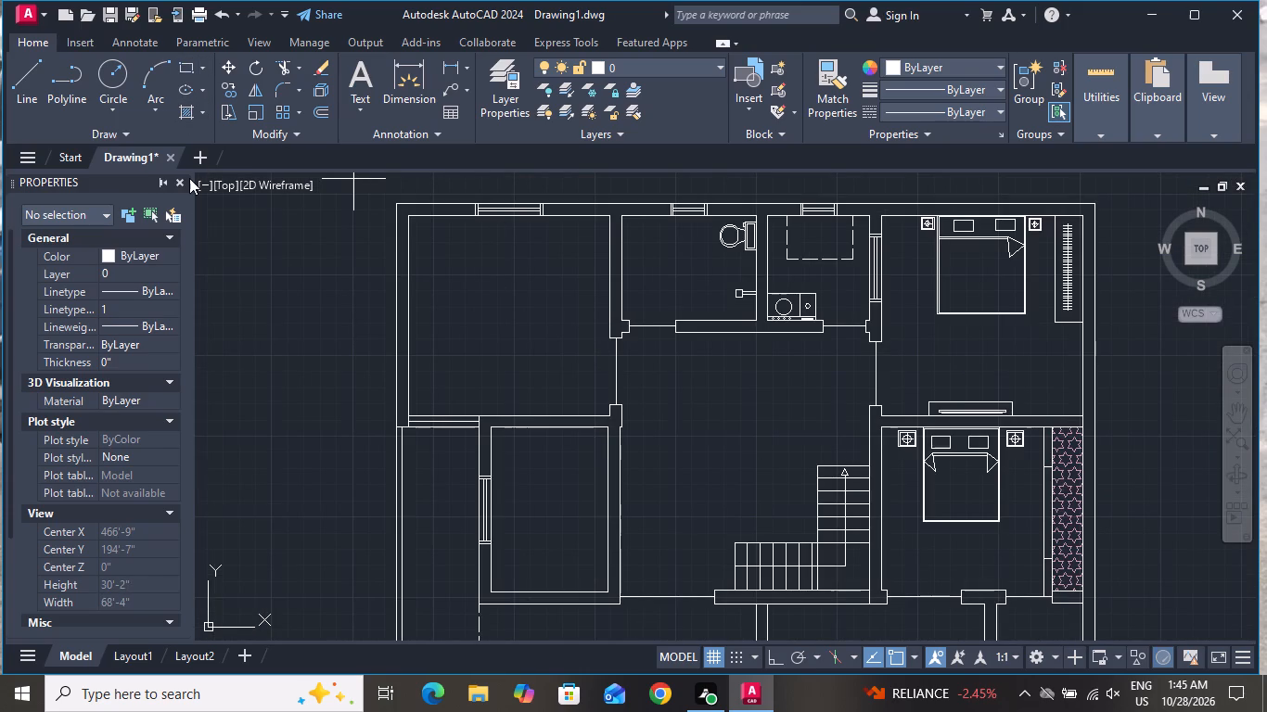
scroll(343, 316, "down", 1)
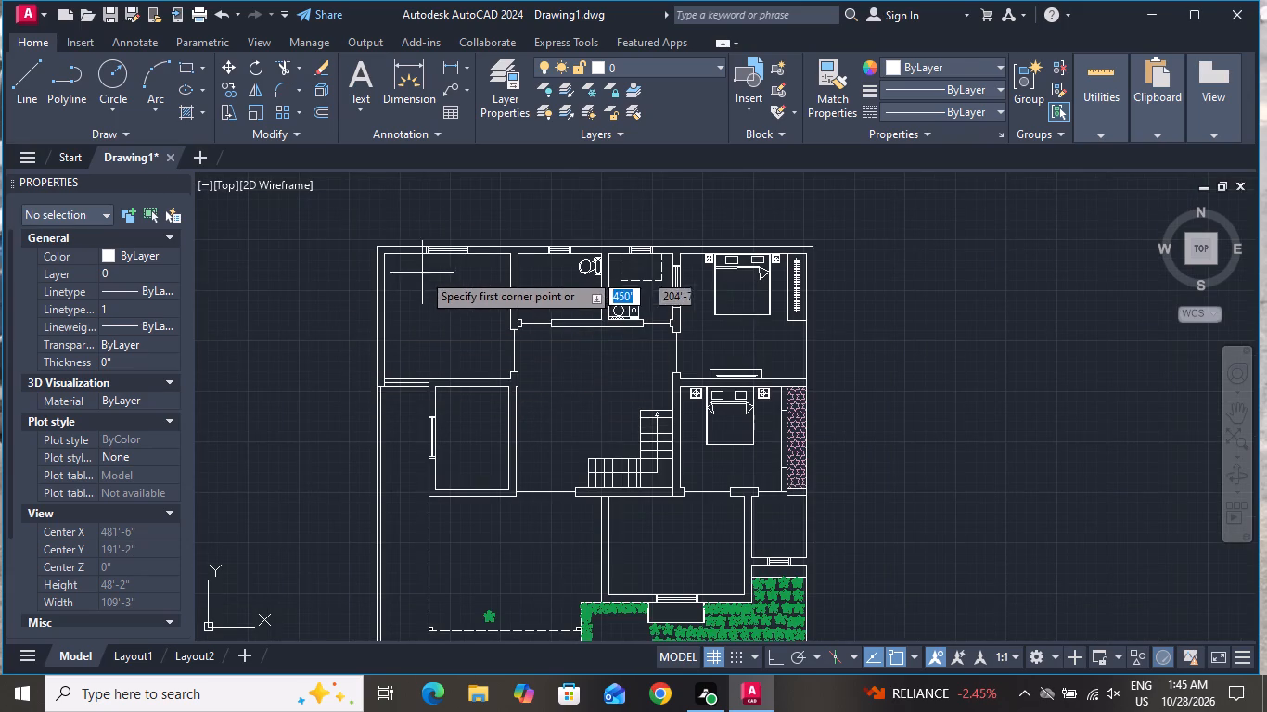
scroll(424, 264, "up", 2)
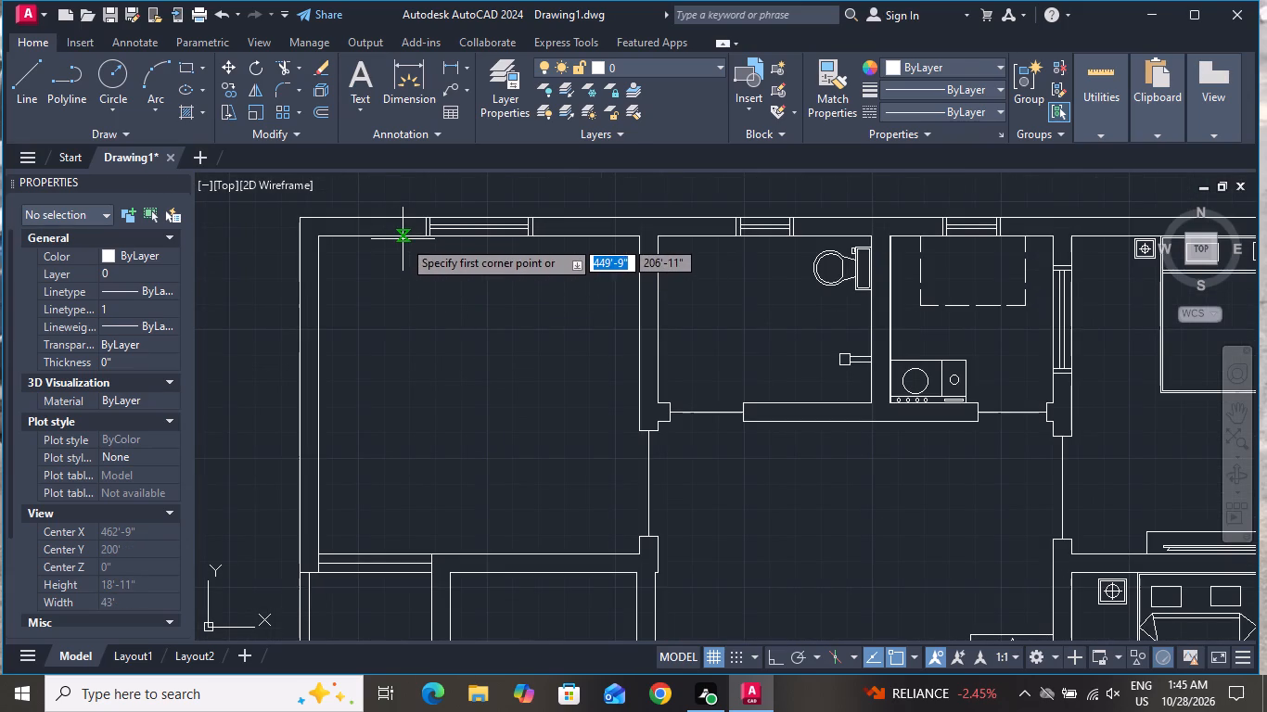
left_click(403, 238)
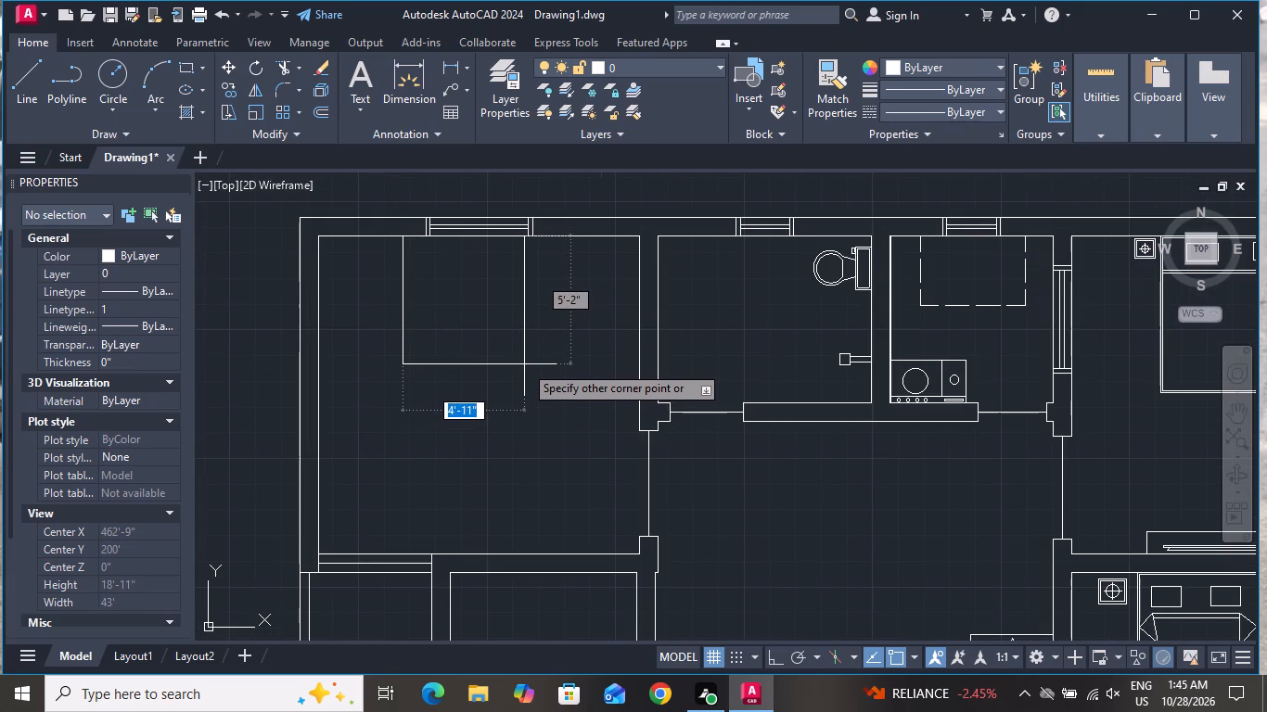
left_click(524, 364)
Offset the bed rectangle 1" inward.
type("O 1")
key("shift+quotedbl")
key("Return")
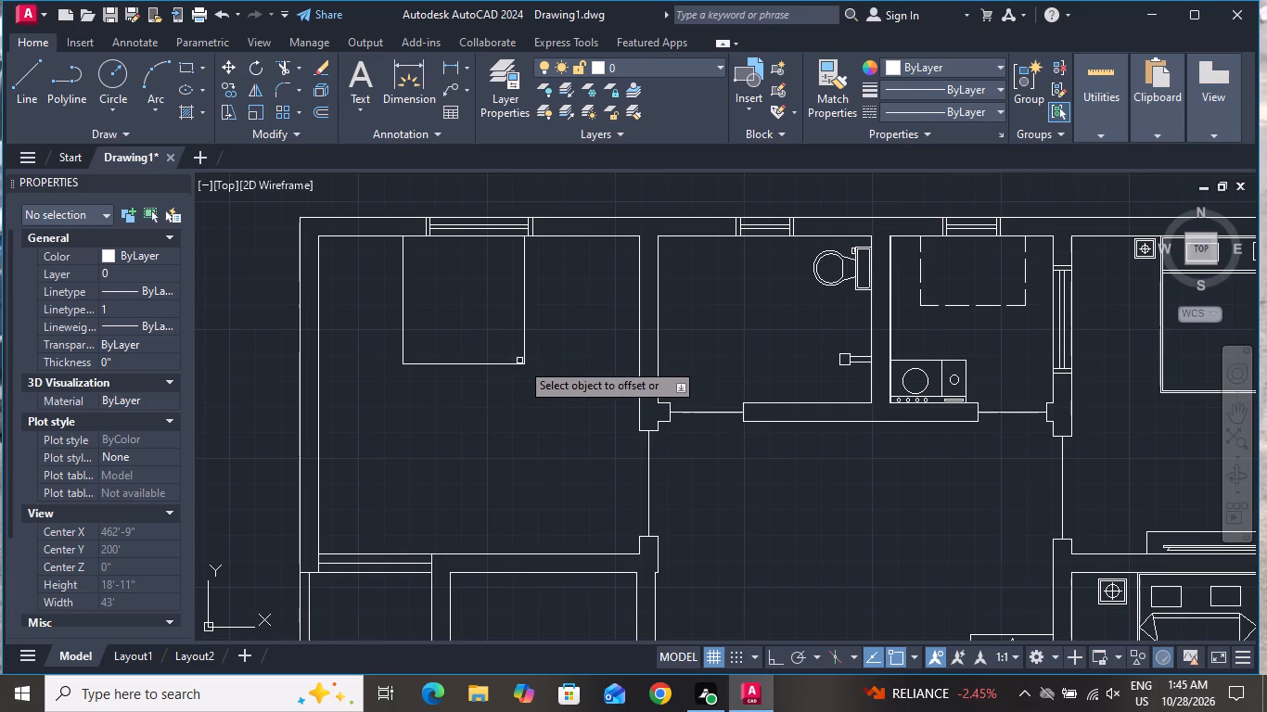
left_click(522, 362)
left_click(502, 336)
right_click(496, 324)
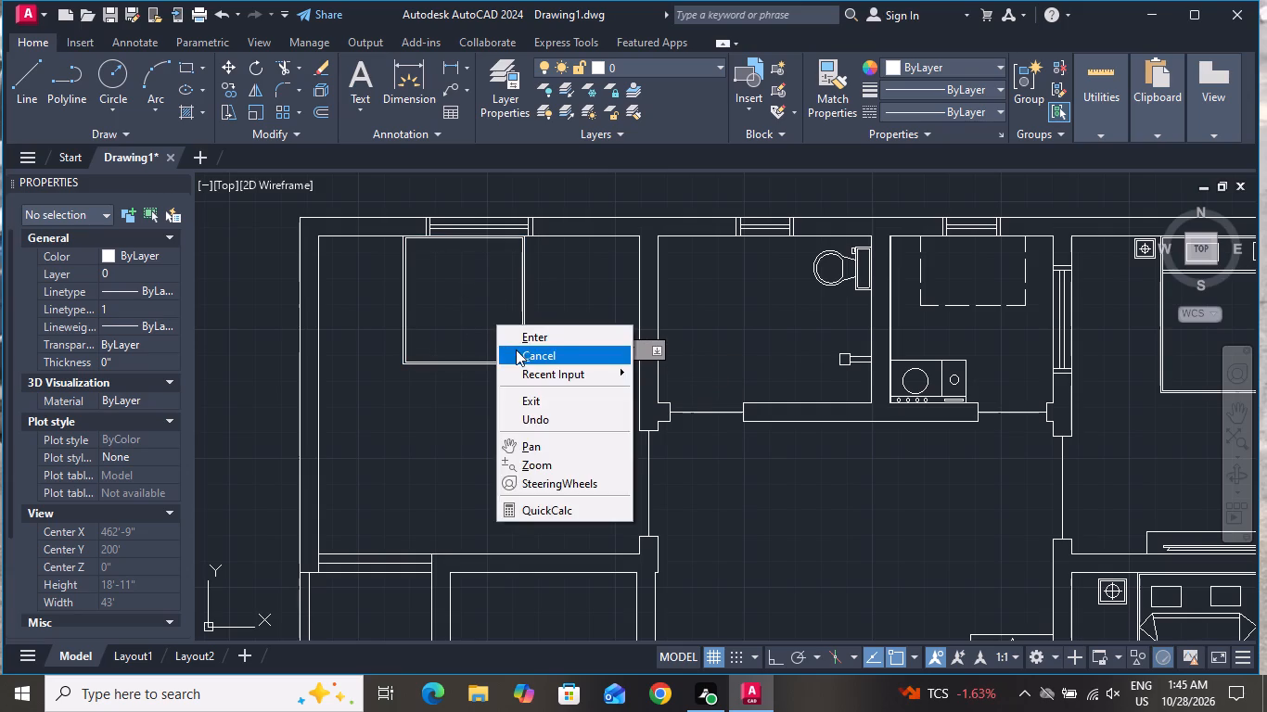
left_click(517, 350)
Draw a horizontal blanket line across the bed's upper part, from the inner west edge to just short of the east edge.
left_click(37, 81)
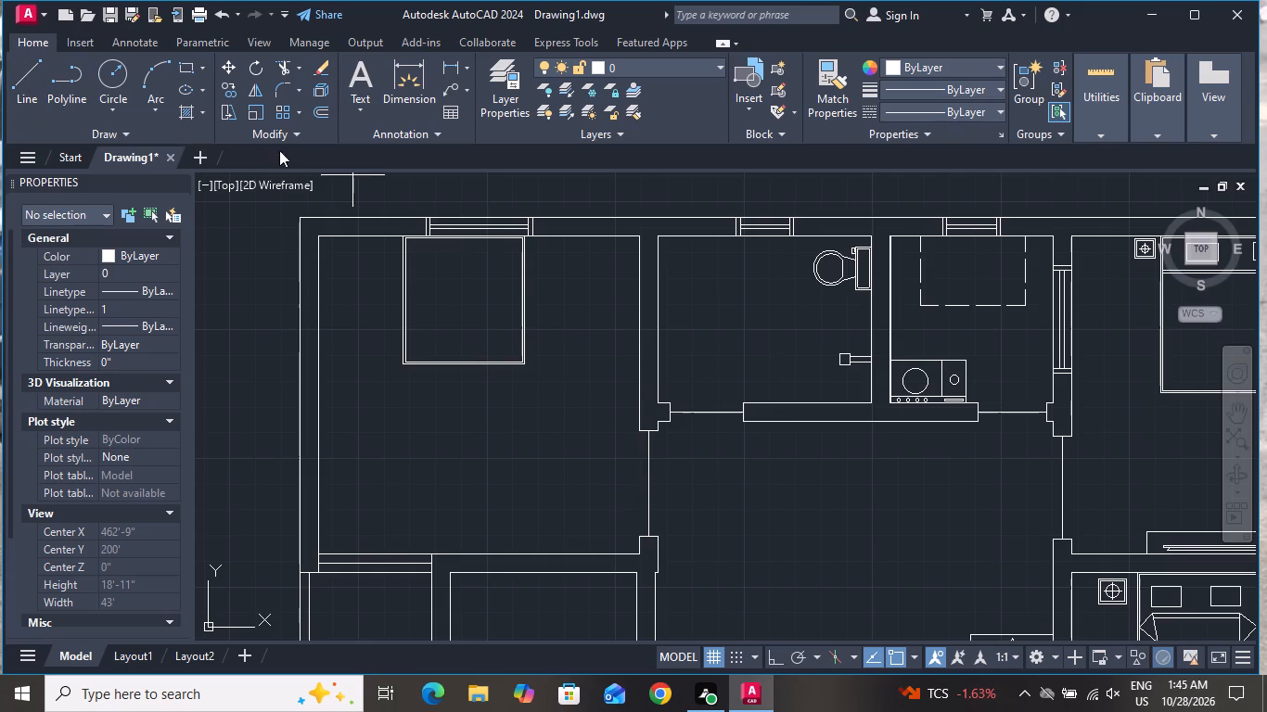
scroll(364, 246, "up", 2)
scroll(452, 264, "down", 1)
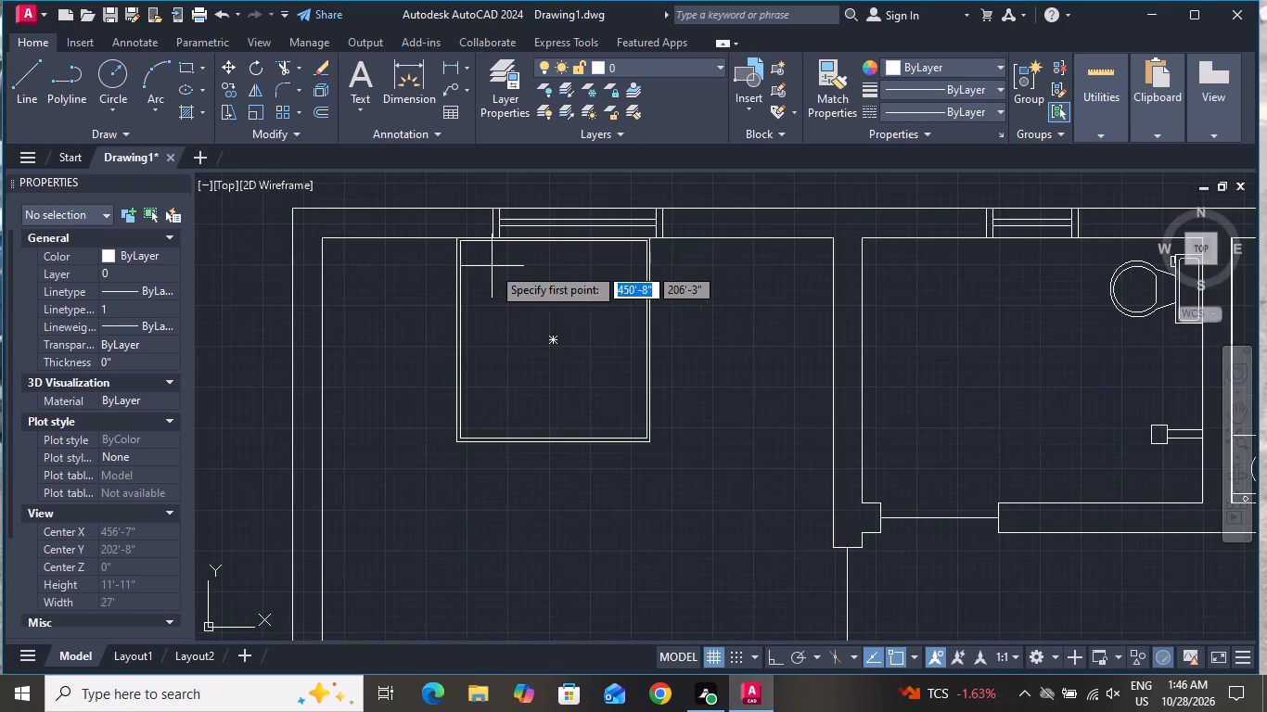
scroll(494, 266, "up", 2)
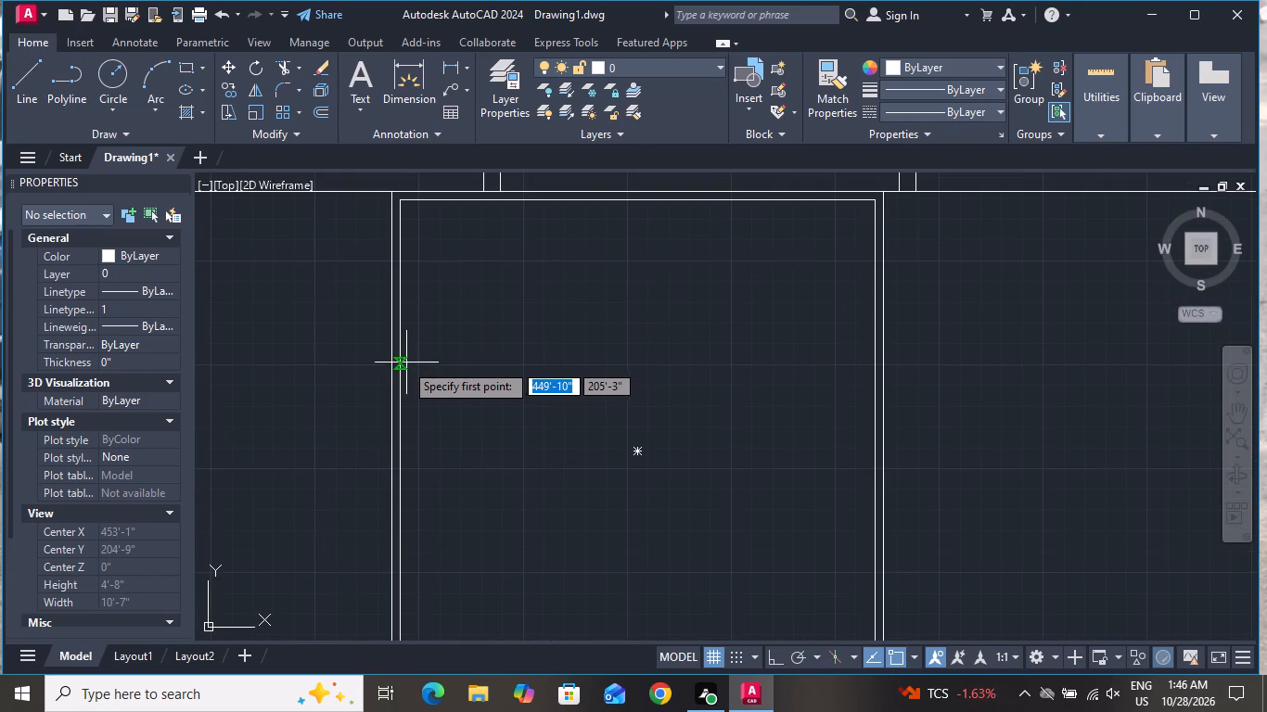
left_click(400, 350)
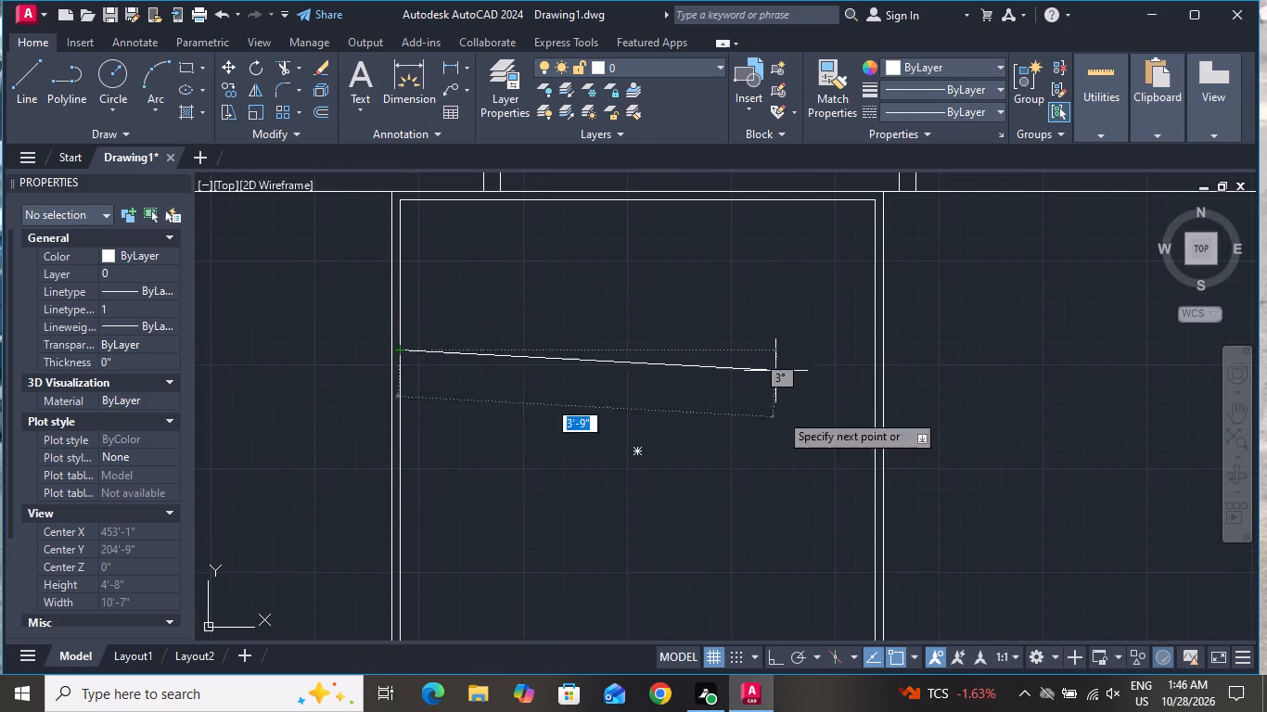
left_click(768, 652)
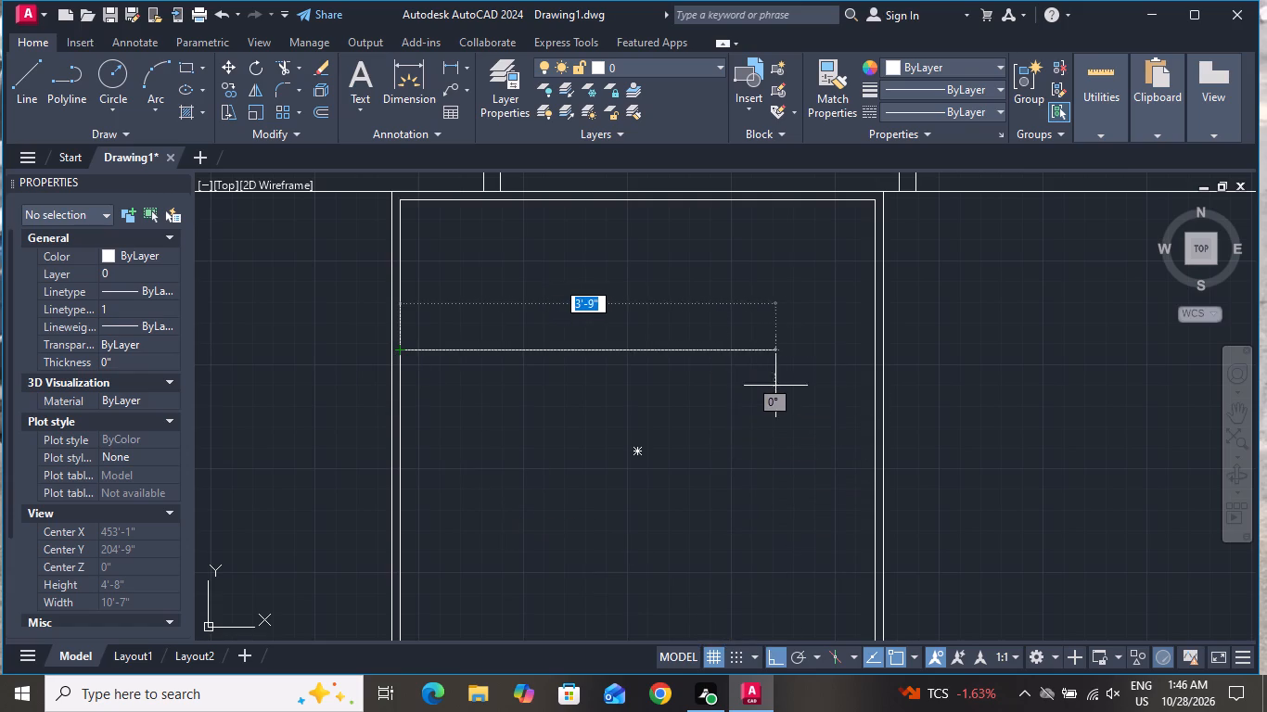
left_click(795, 341)
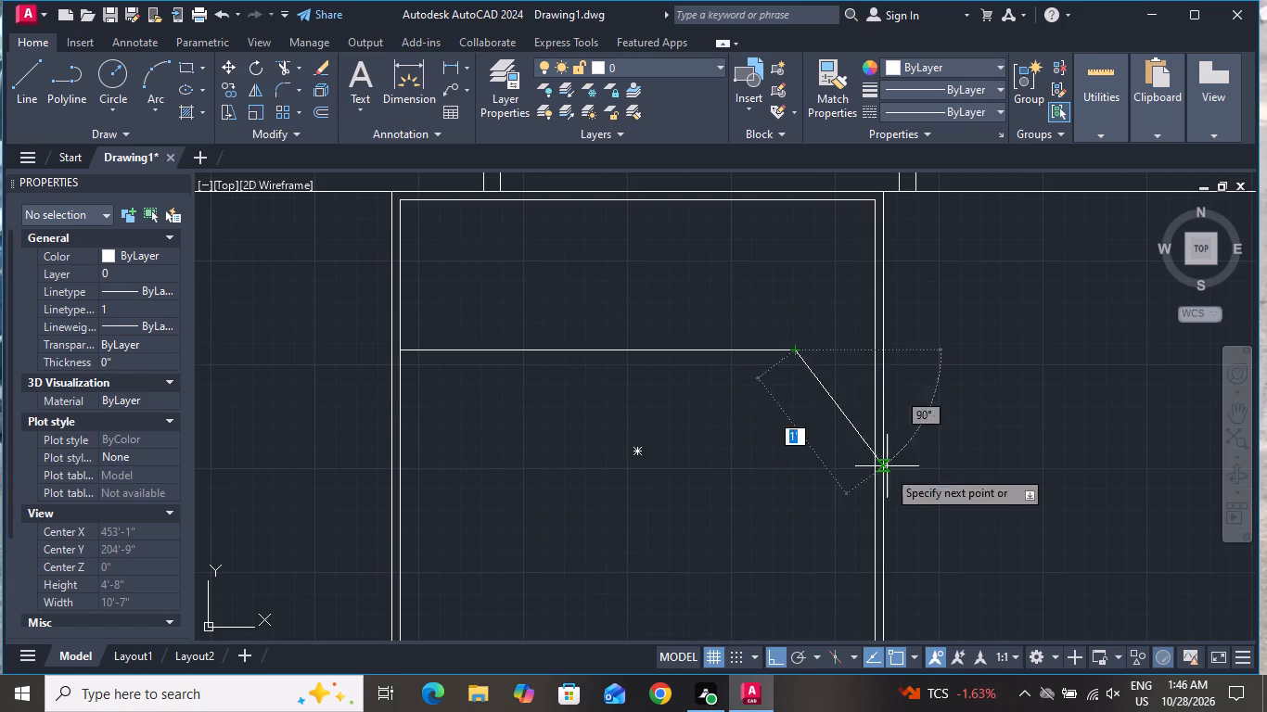
Continue the blanket line into a triangular fold whose tip touches the bed's inner east edge, closing back at the line's end.
left_click(776, 655)
scroll(873, 386, "up", 1)
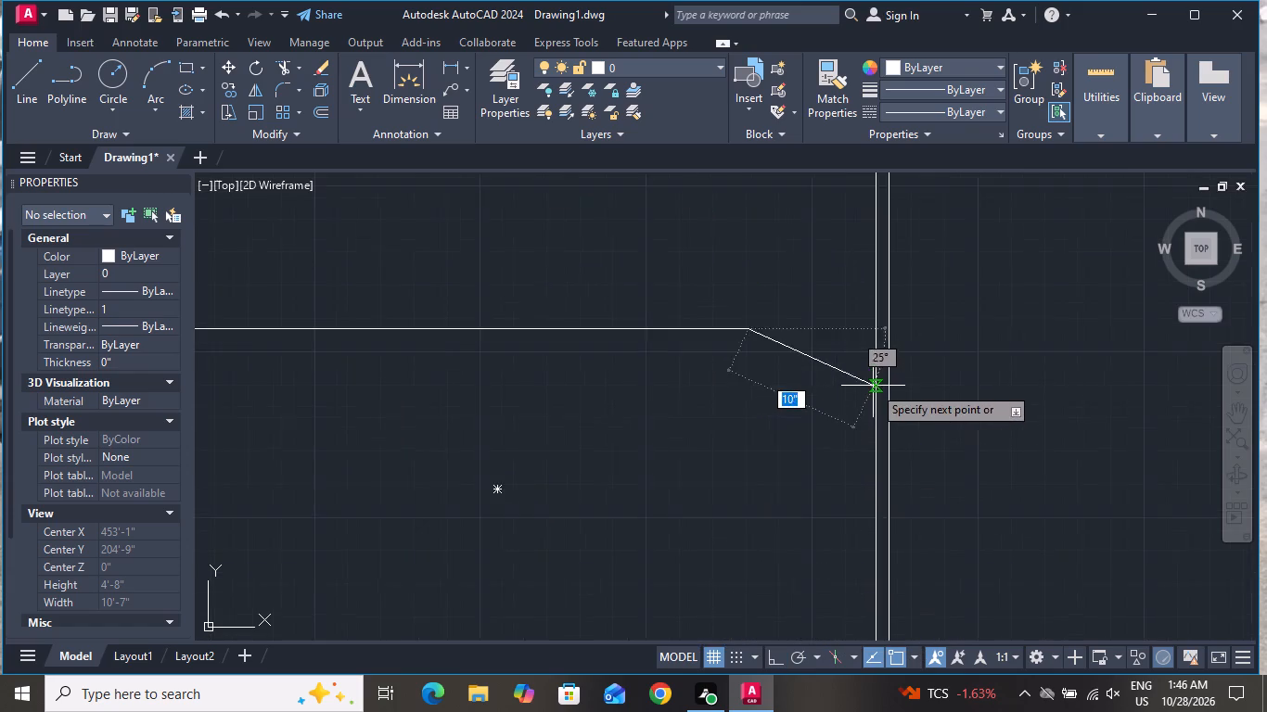
scroll(873, 386, "up", 1)
left_click(876, 405)
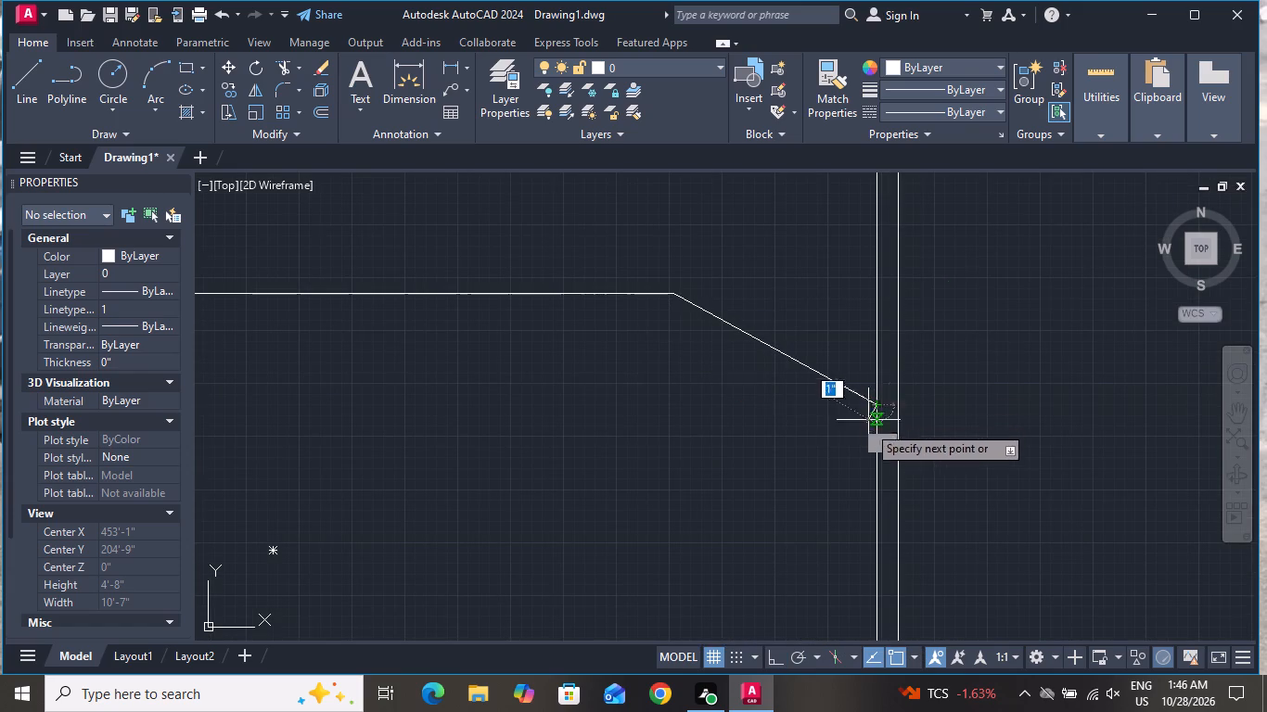
left_click(683, 590)
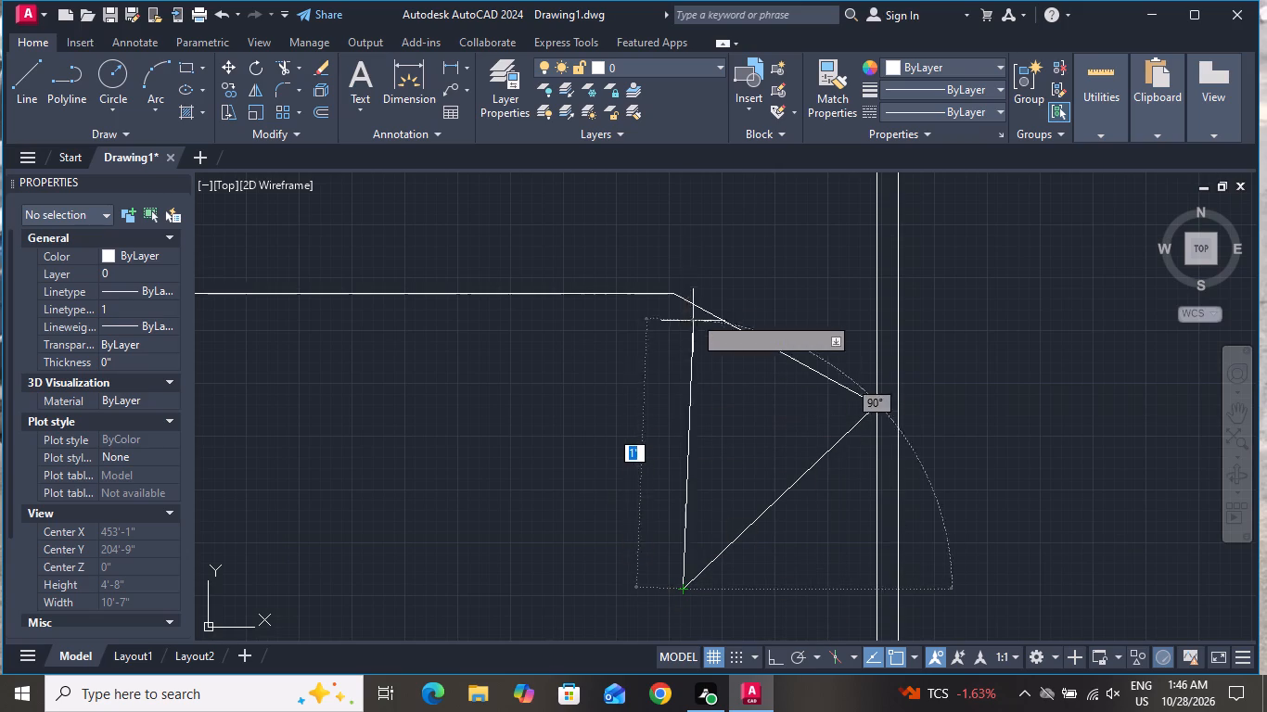
left_click(672, 299)
right_click(672, 299)
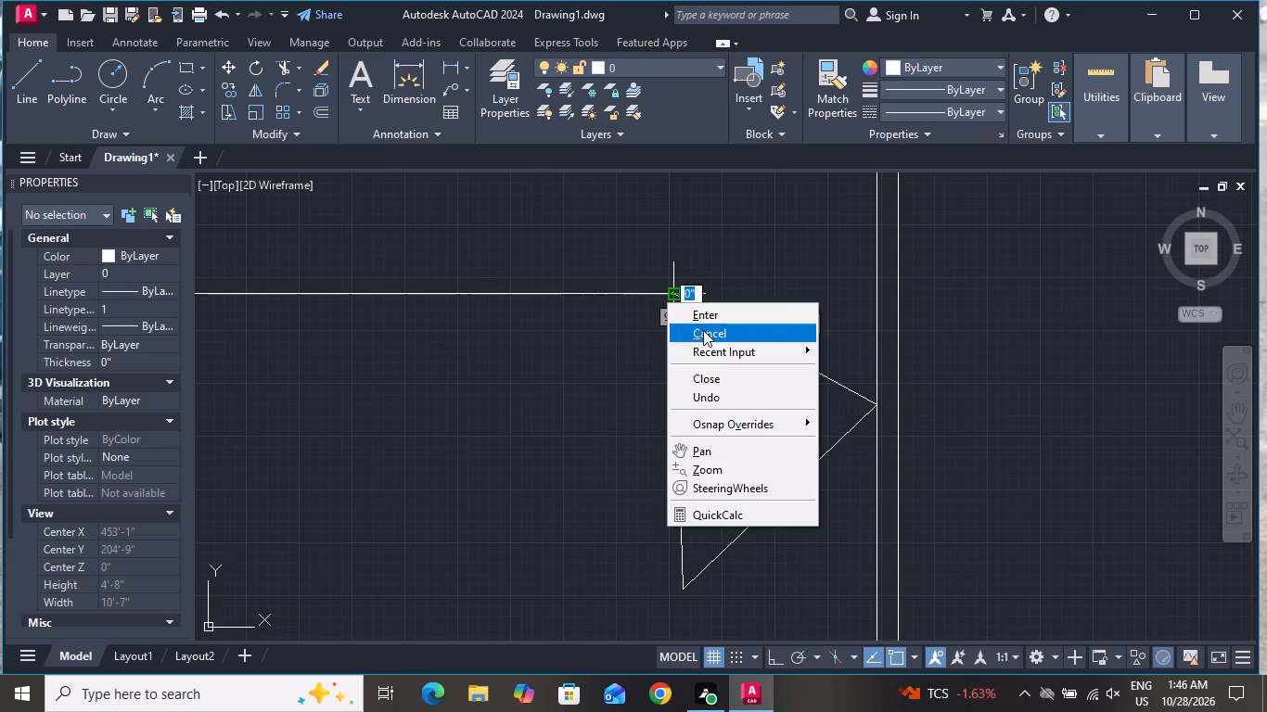
left_click(703, 330)
Draw a second horizontal line about 4' long just south of the blanket line, from the bed's inner west edge to the triangular fold.
scroll(709, 352, "down", 5)
left_click(29, 87)
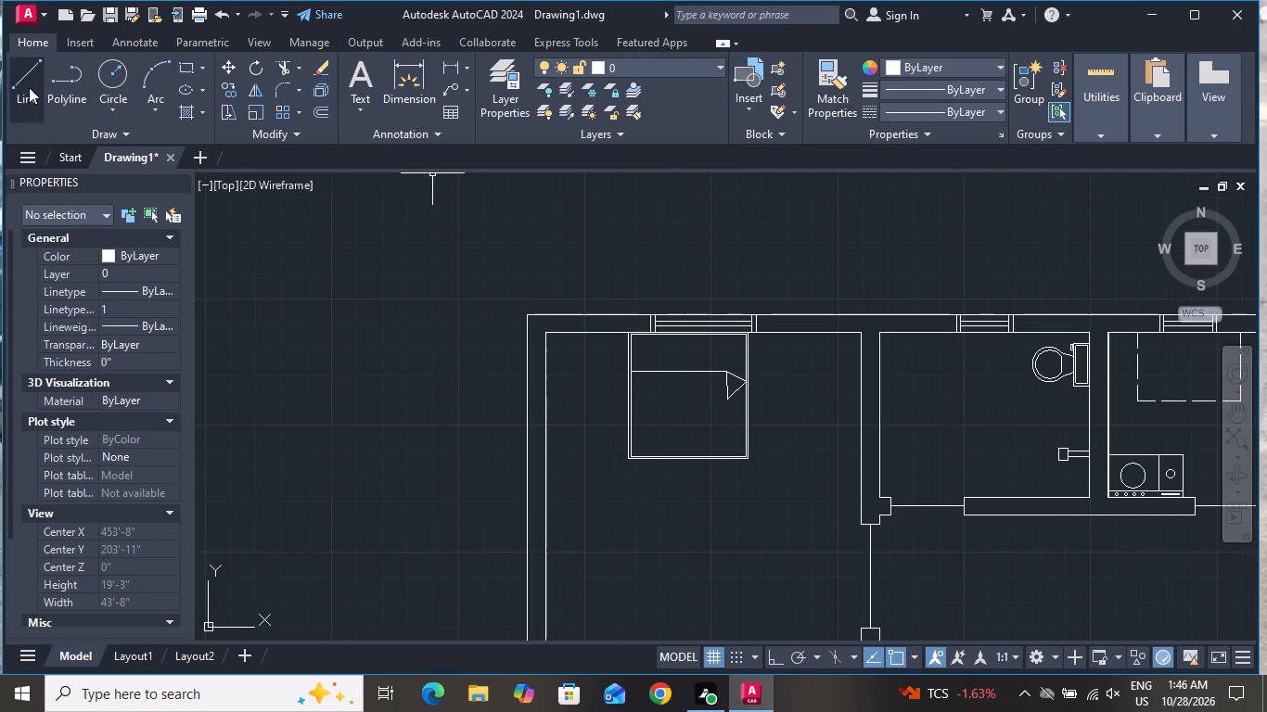
scroll(628, 352, "up", 3)
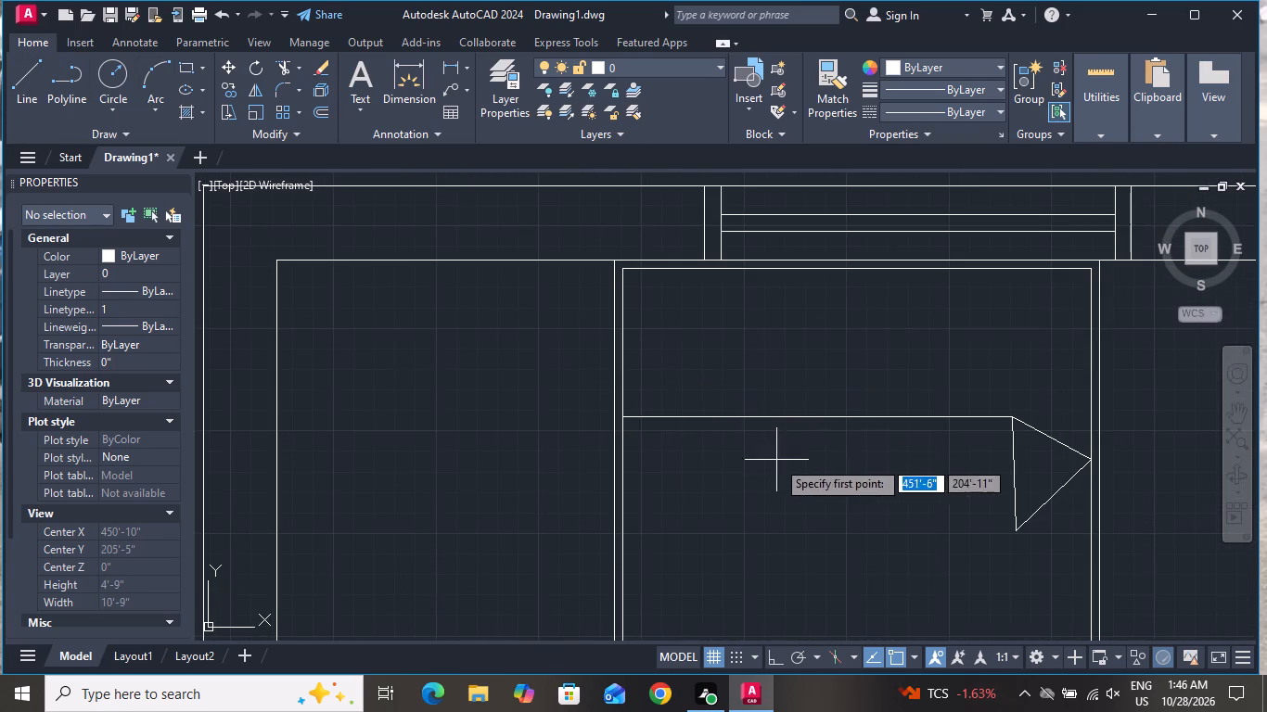
scroll(657, 454, "up", 2)
left_click(571, 400)
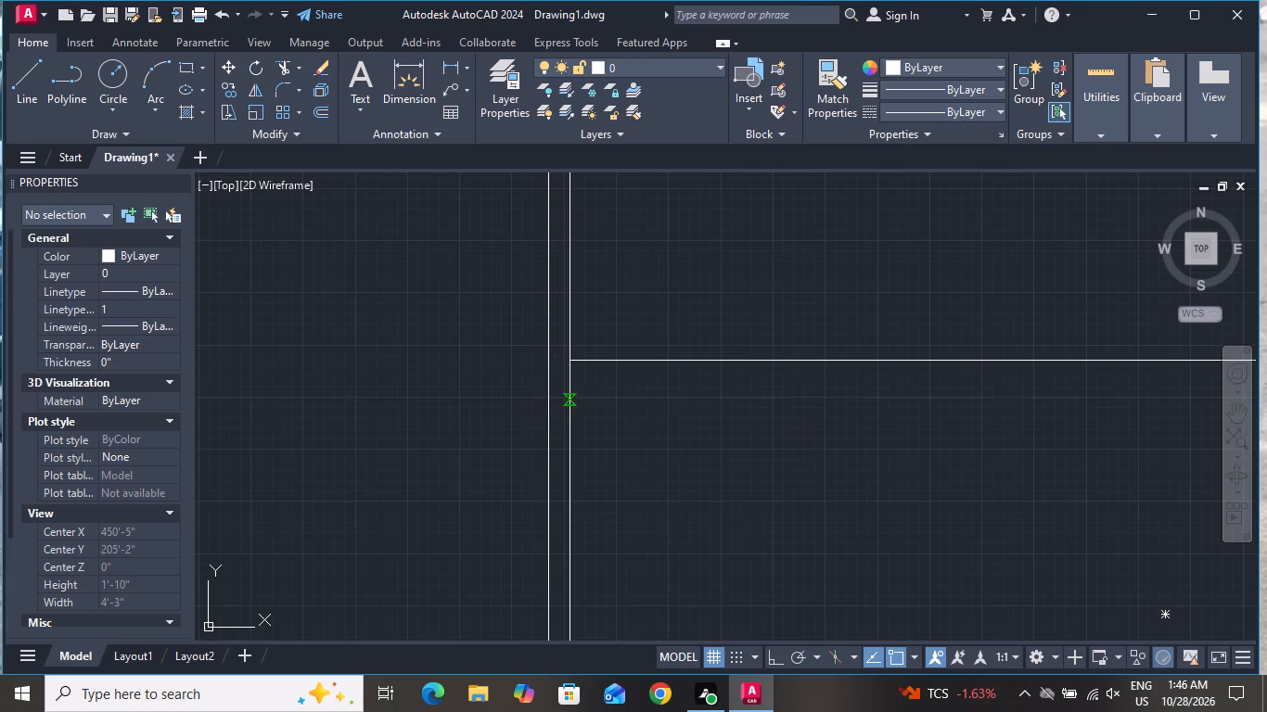
scroll(699, 399, "down", 3)
scroll(902, 400, "up", 4)
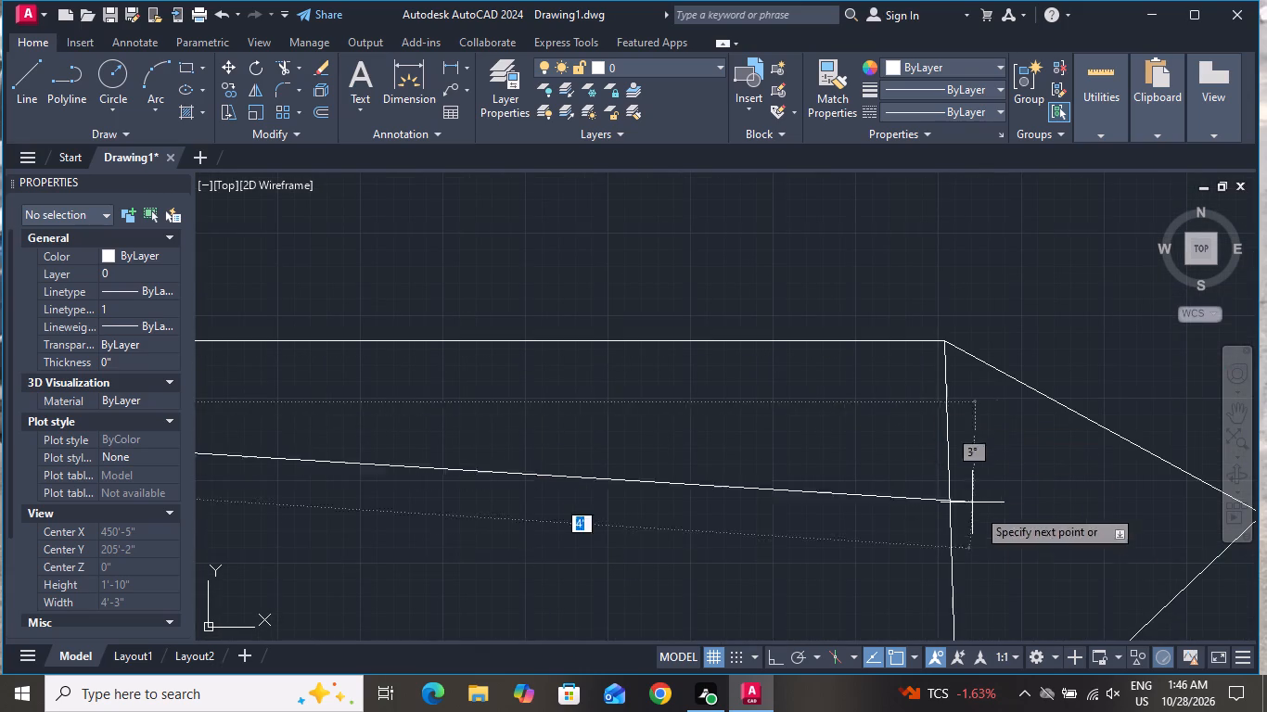
left_click(769, 656)
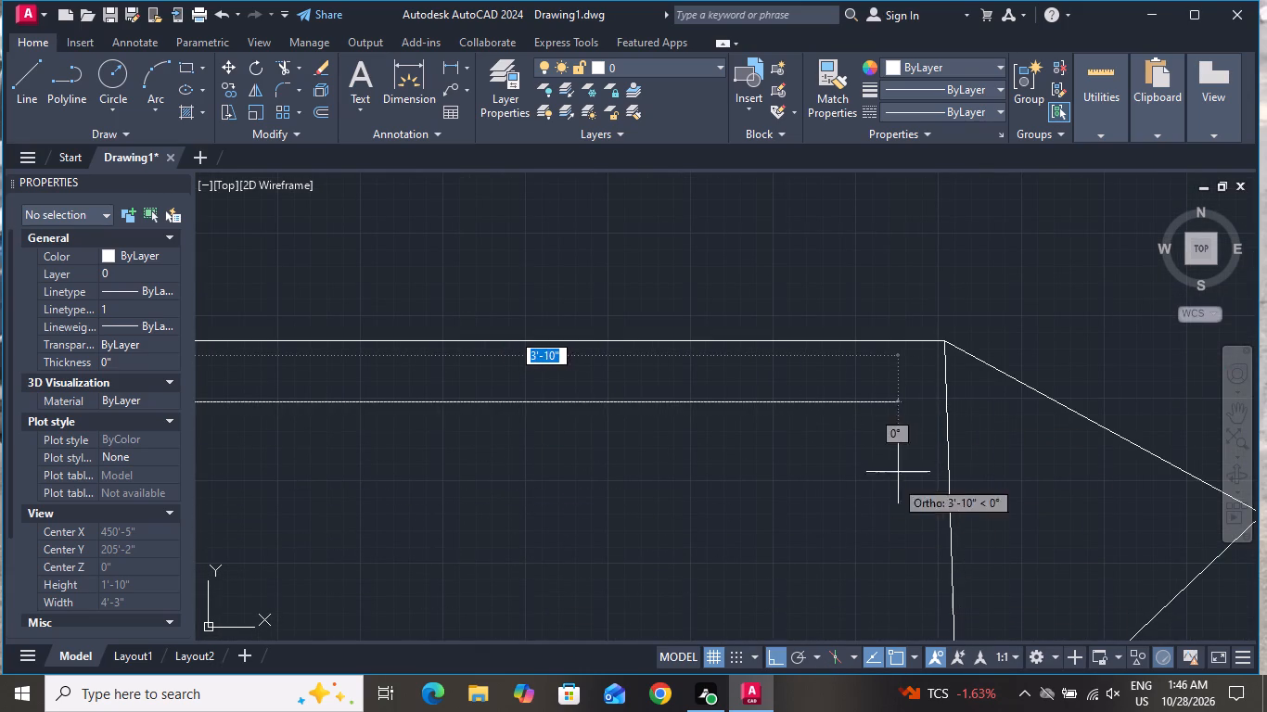
scroll(932, 400, "up", 1)
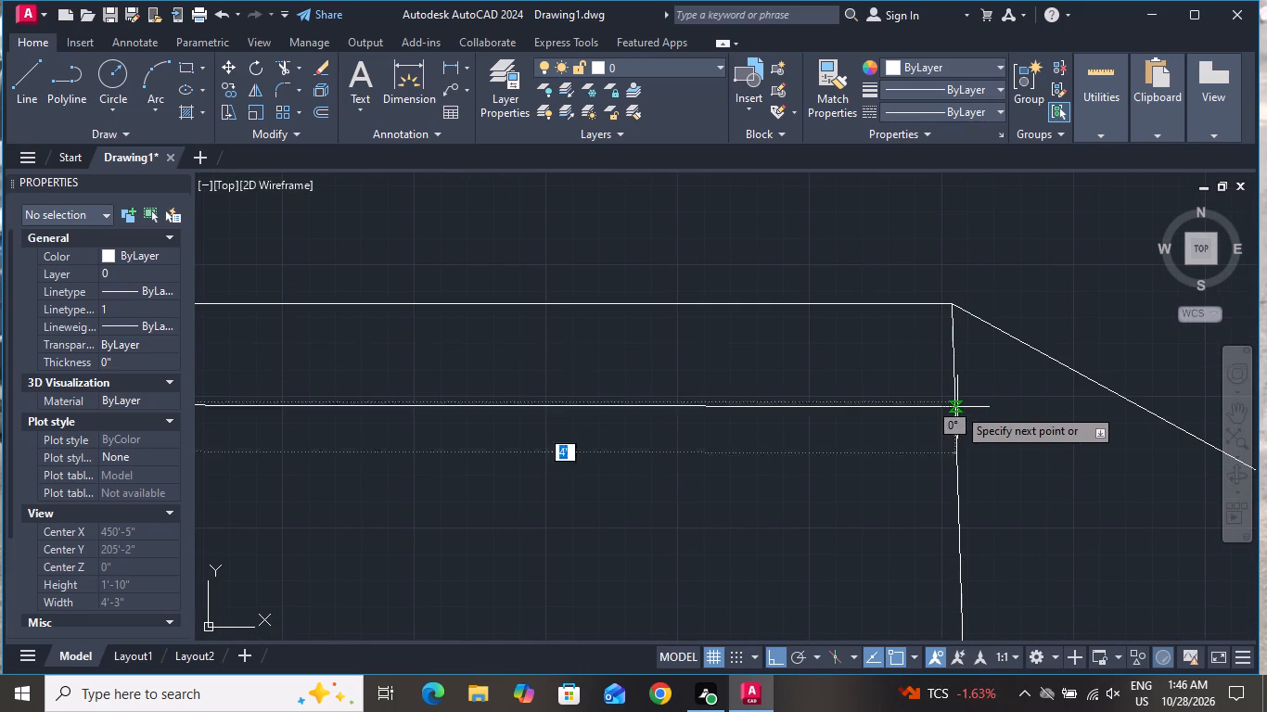
left_click(954, 404)
right_click(957, 399)
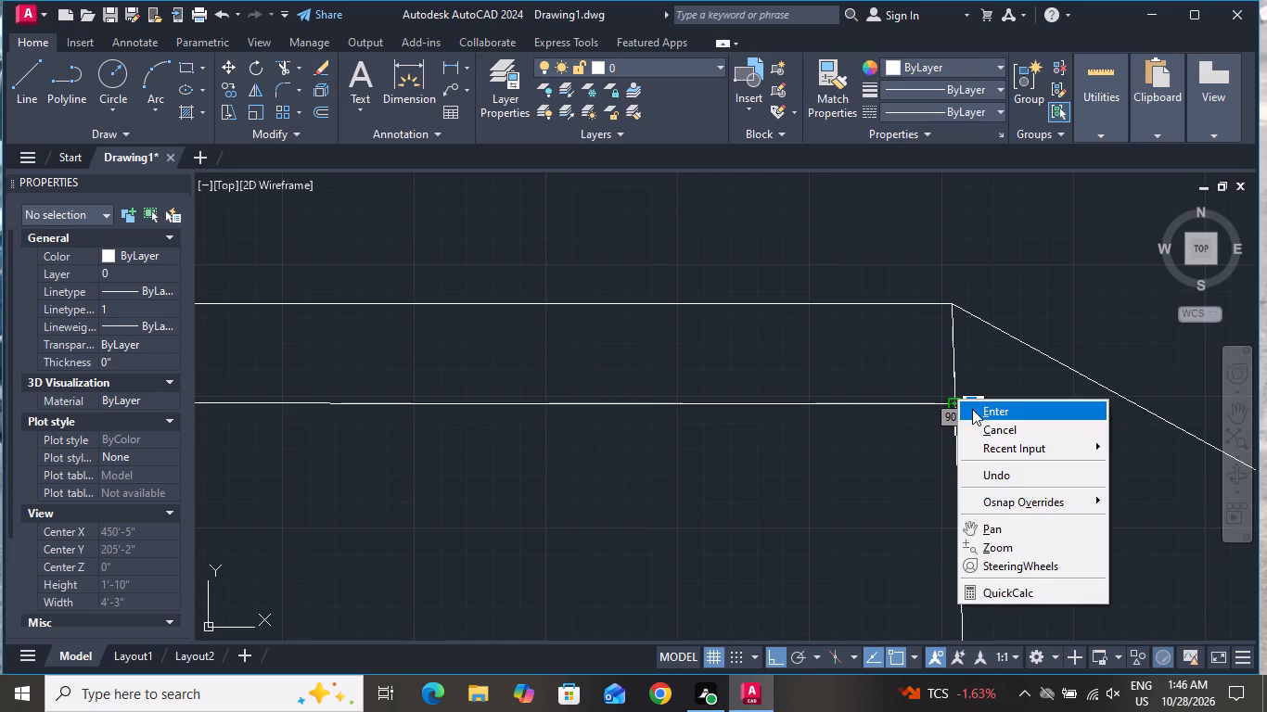
left_click(981, 423)
Draw a pillow rectangle about 10" deep at the bed's head, on its west half above the blanket lines.
scroll(939, 440, "down", 2)
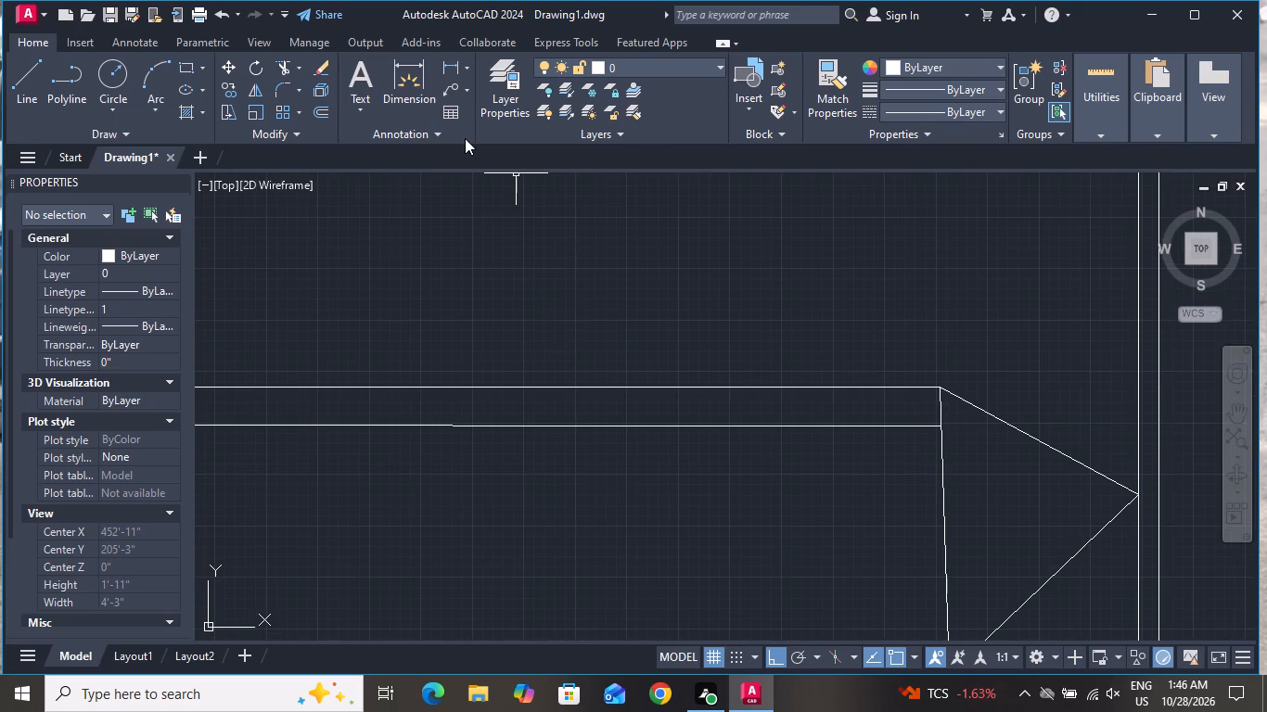
scroll(508, 134, "down", 4)
scroll(797, 410, "down", 1)
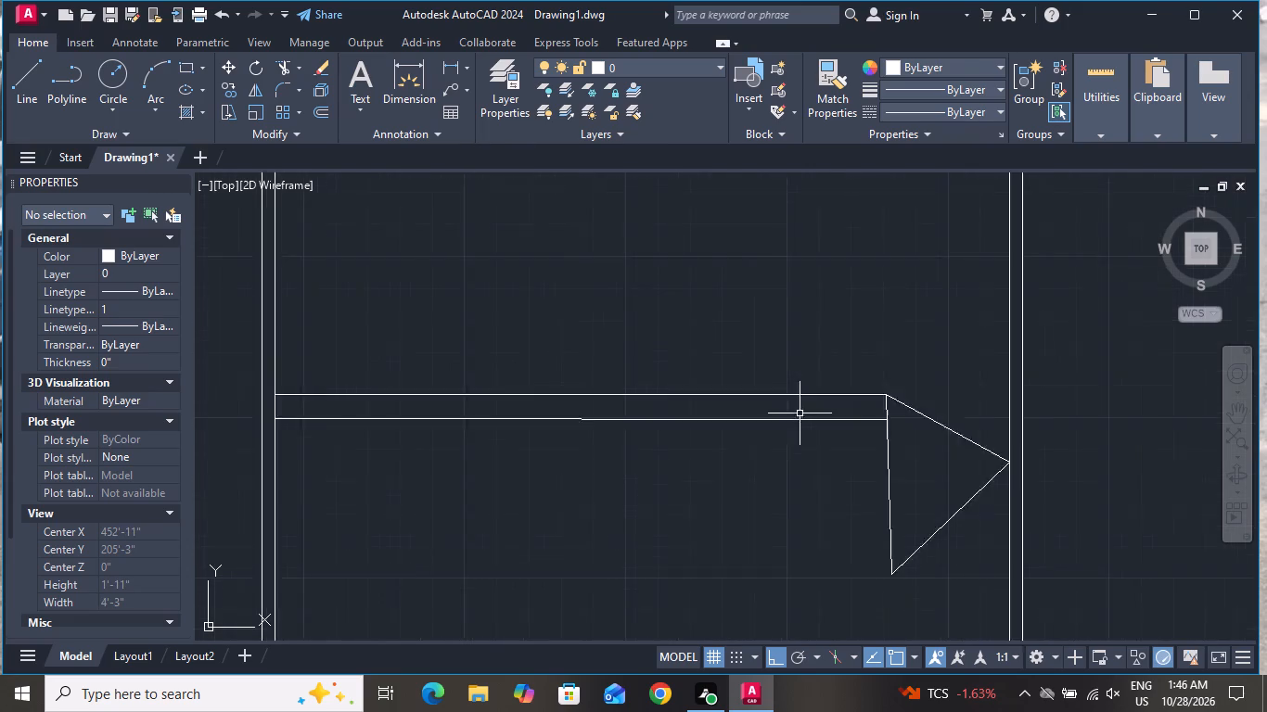
scroll(800, 414, "down", 2)
left_click(190, 70)
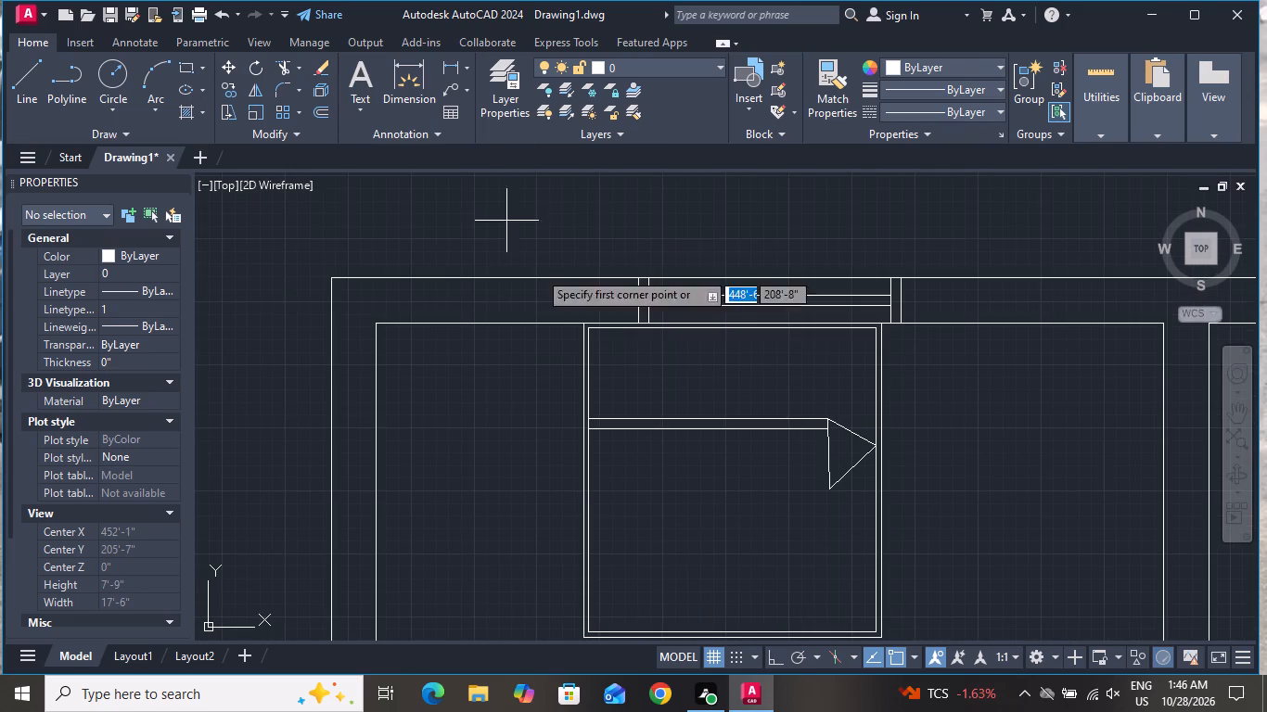
scroll(610, 366, "up", 1)
left_click(620, 339)
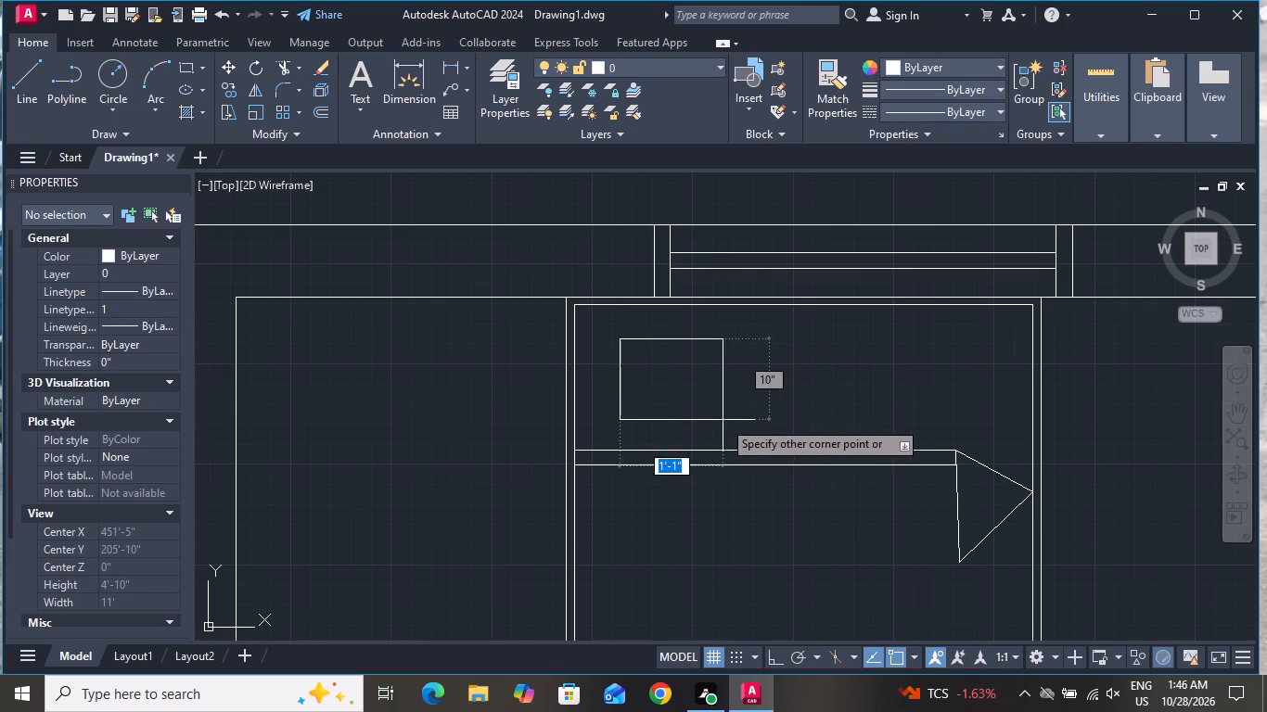
left_click(753, 422)
Copy the pillow rectangle about 2'-4" horizontally to the east half of the bed.
left_click(753, 422)
left_click(757, 413)
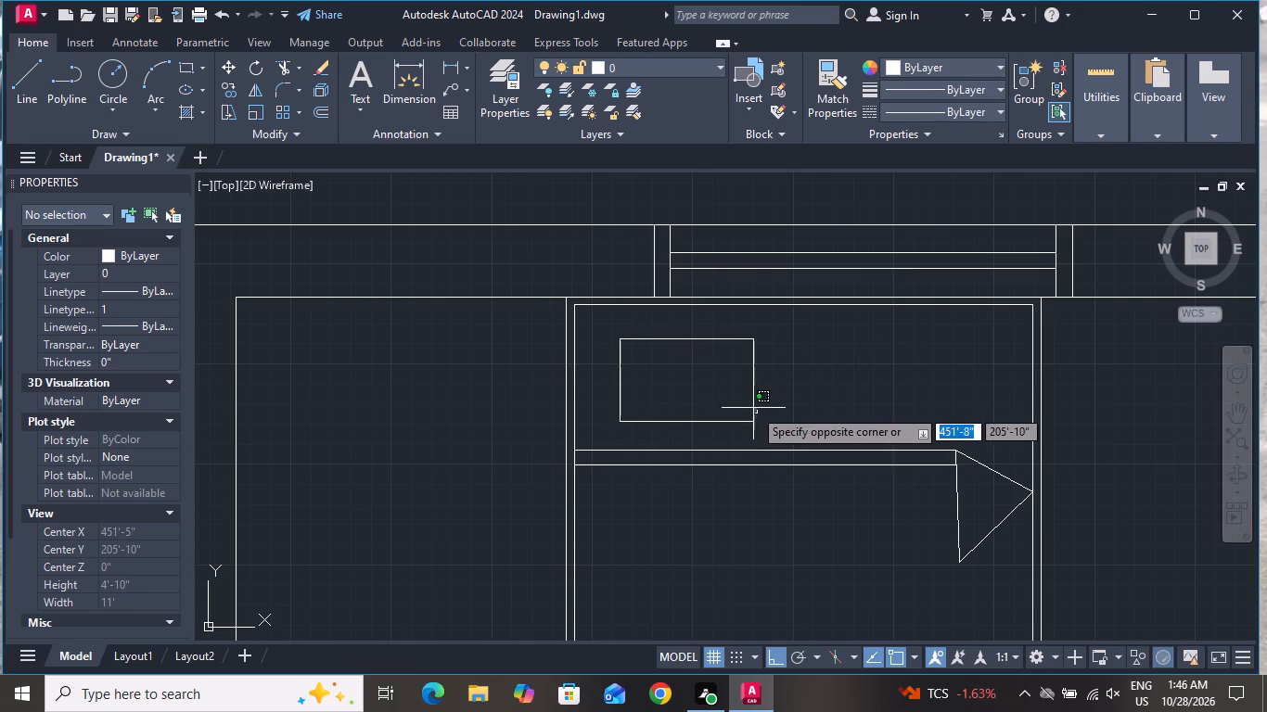
left_click(750, 408)
left_click(235, 91)
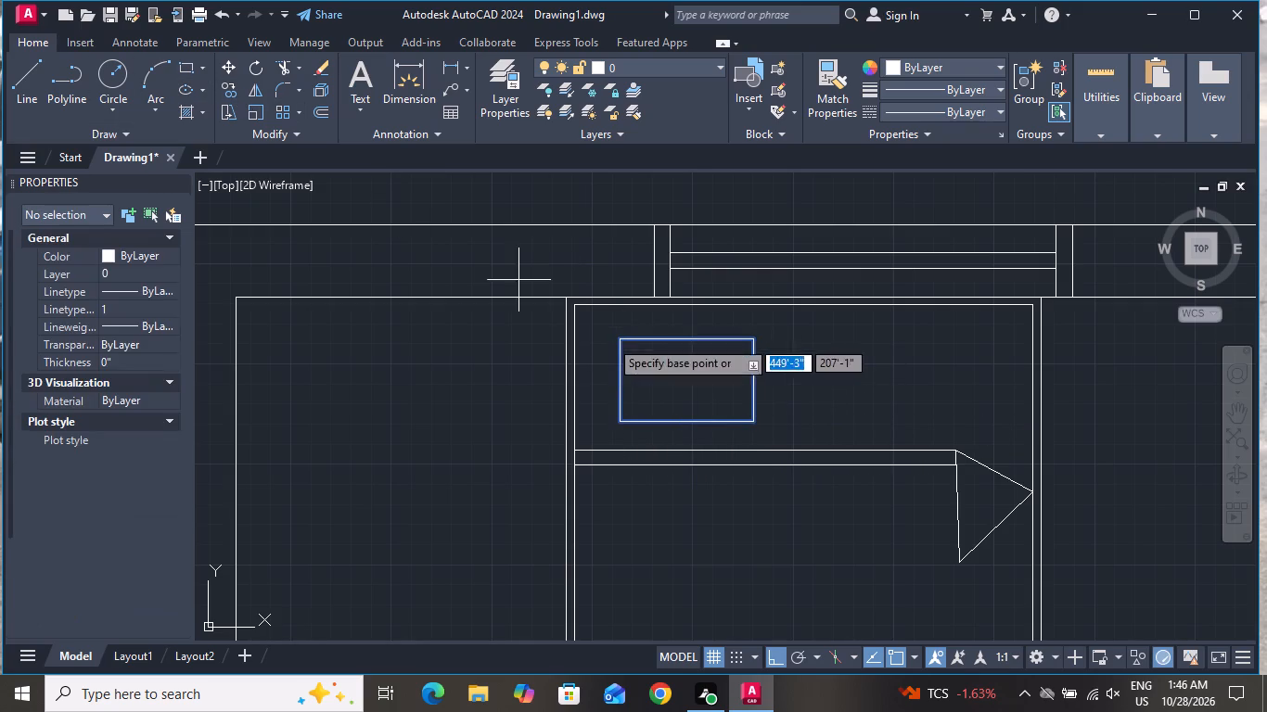
left_click(690, 387)
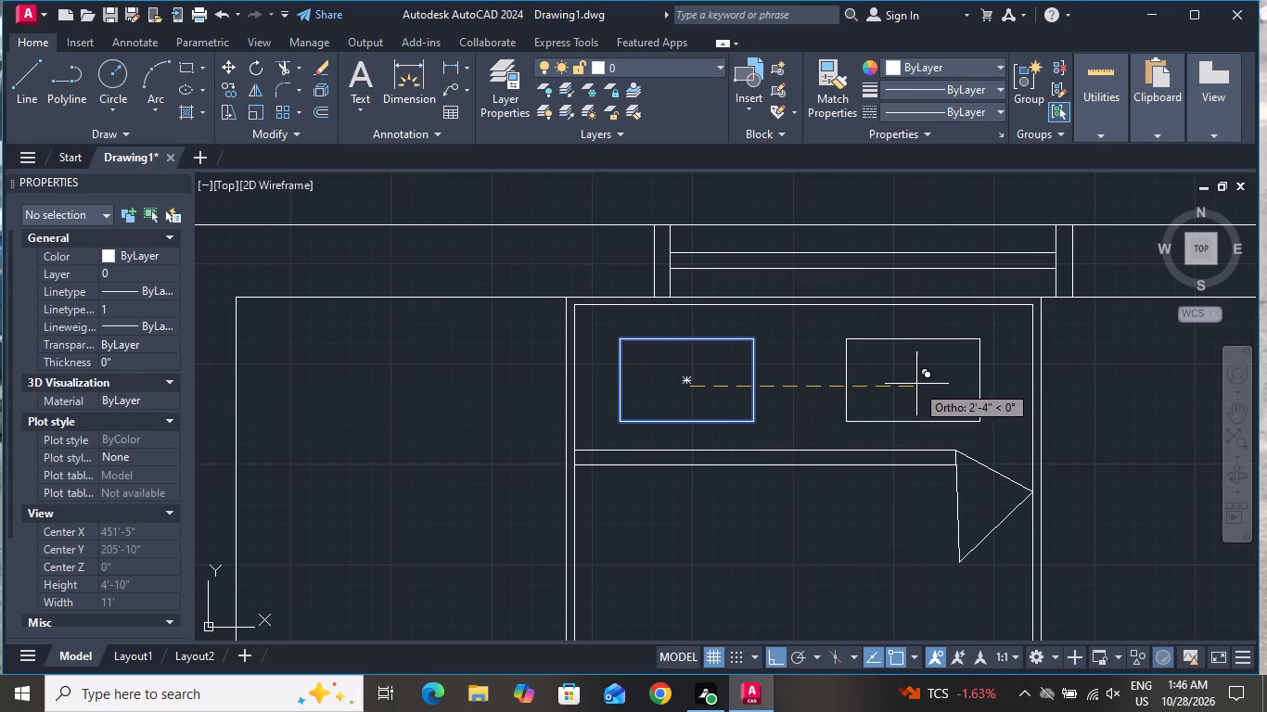
left_click(916, 384)
right_click(921, 382)
left_click(956, 410)
Draw a bedside table rectangle about 1'-2" wide by 1' deep just west of the bed's head in the northwest room.
scroll(928, 428, "down", 3)
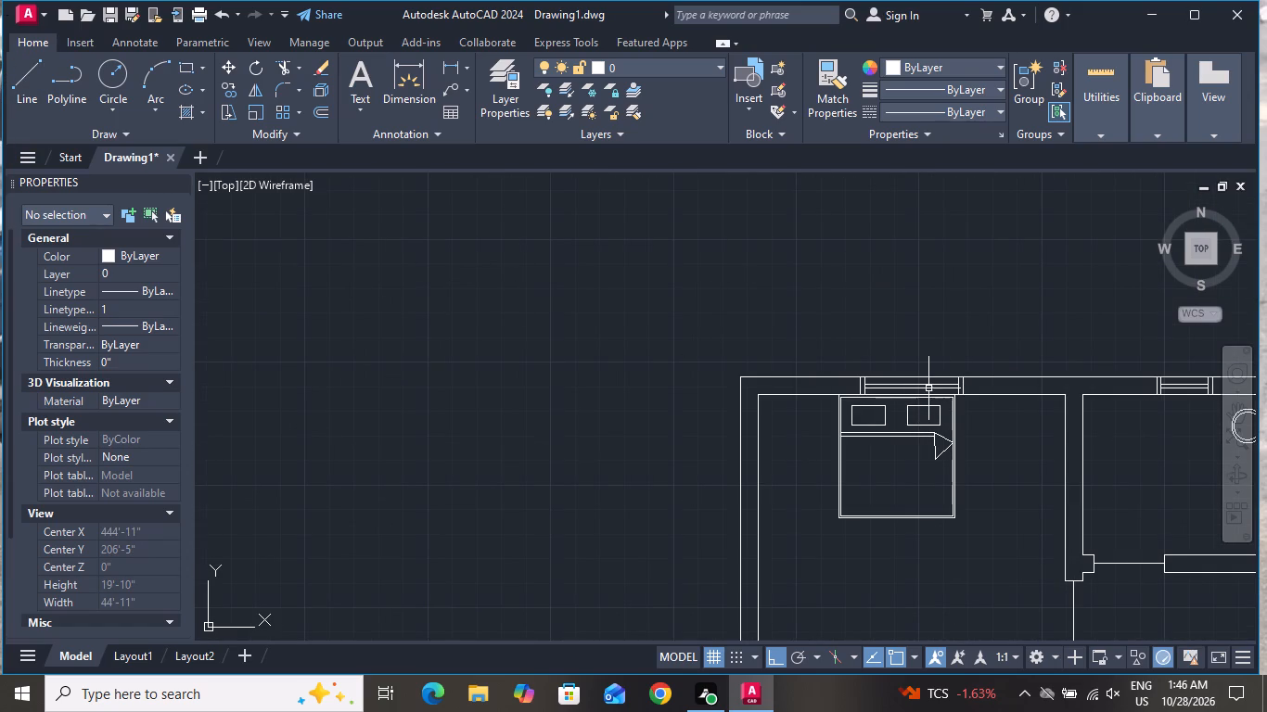
scroll(928, 388, "up", 2)
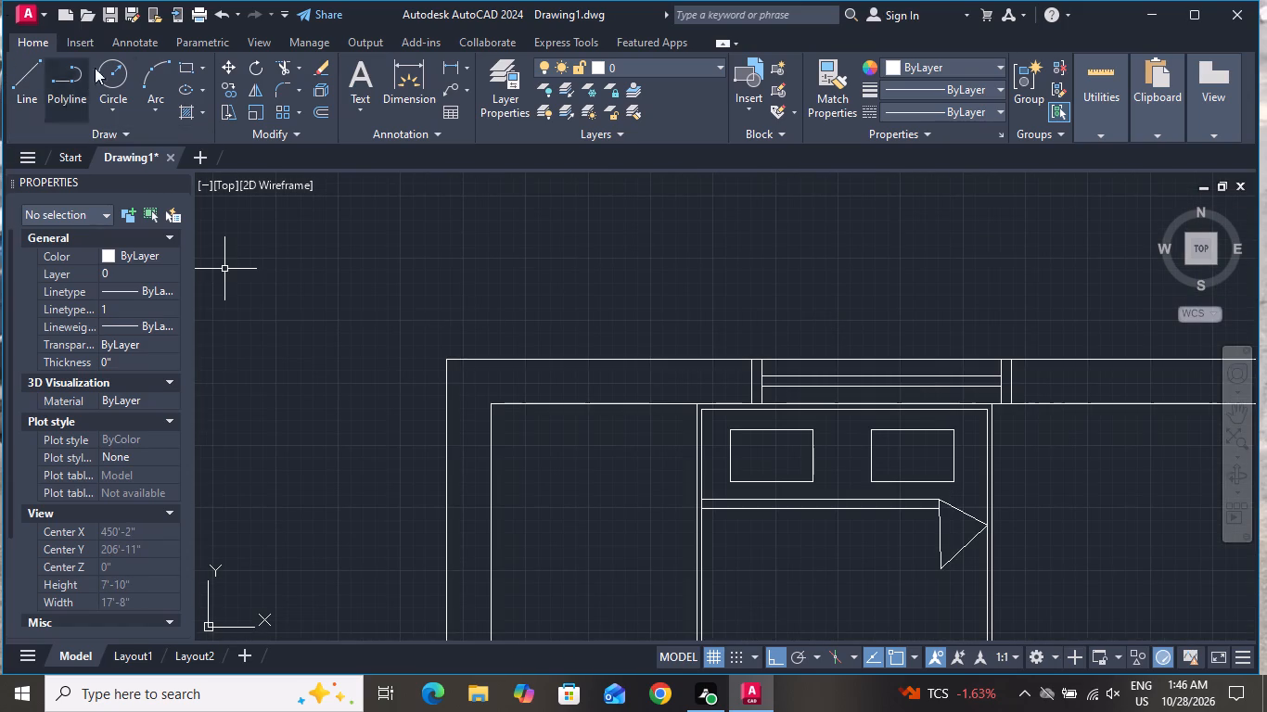
left_click(185, 75)
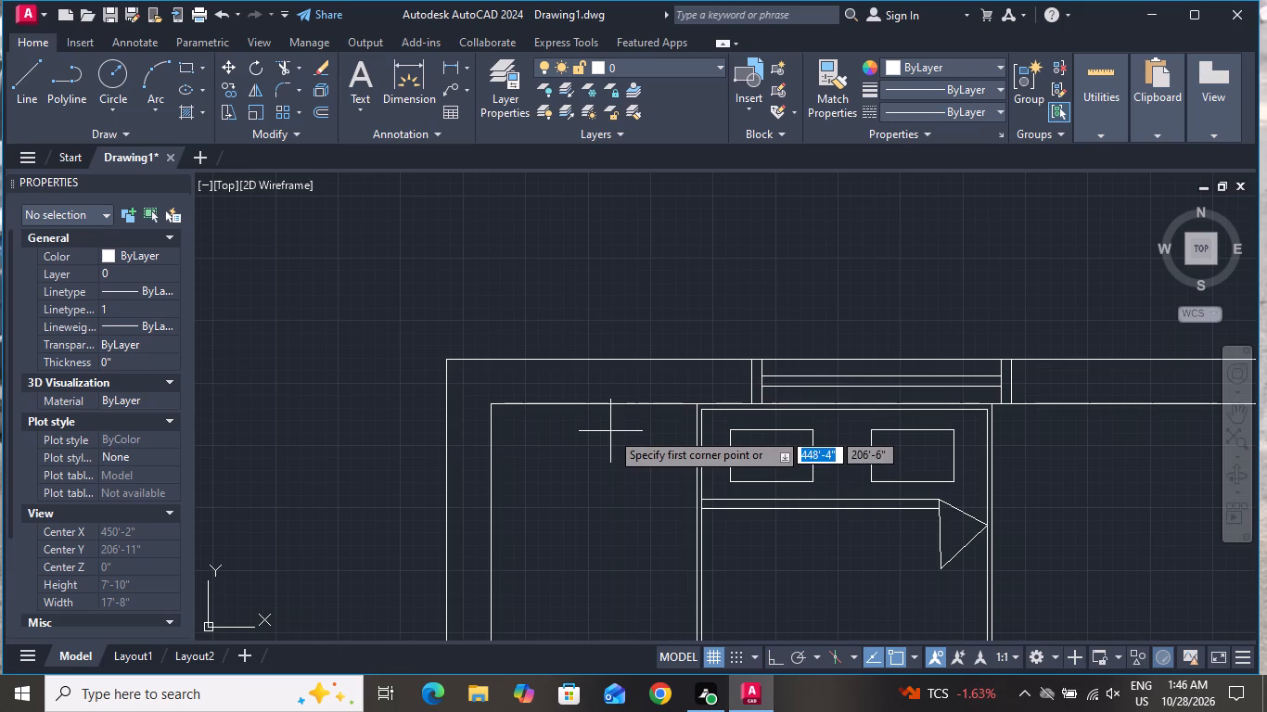
left_click(610, 431)
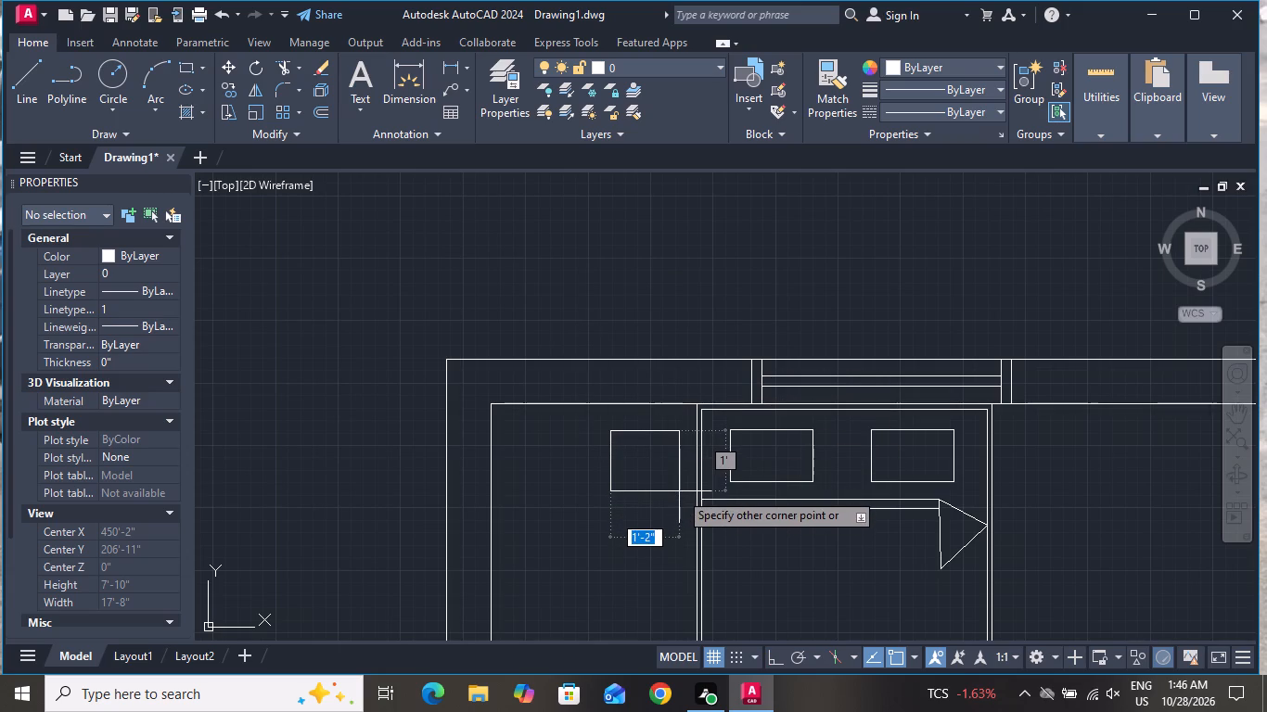
double_click(679, 490)
Copy the bedside table rectangle about 6'-8" horizontally to the east side of the bed.
left_click(680, 473)
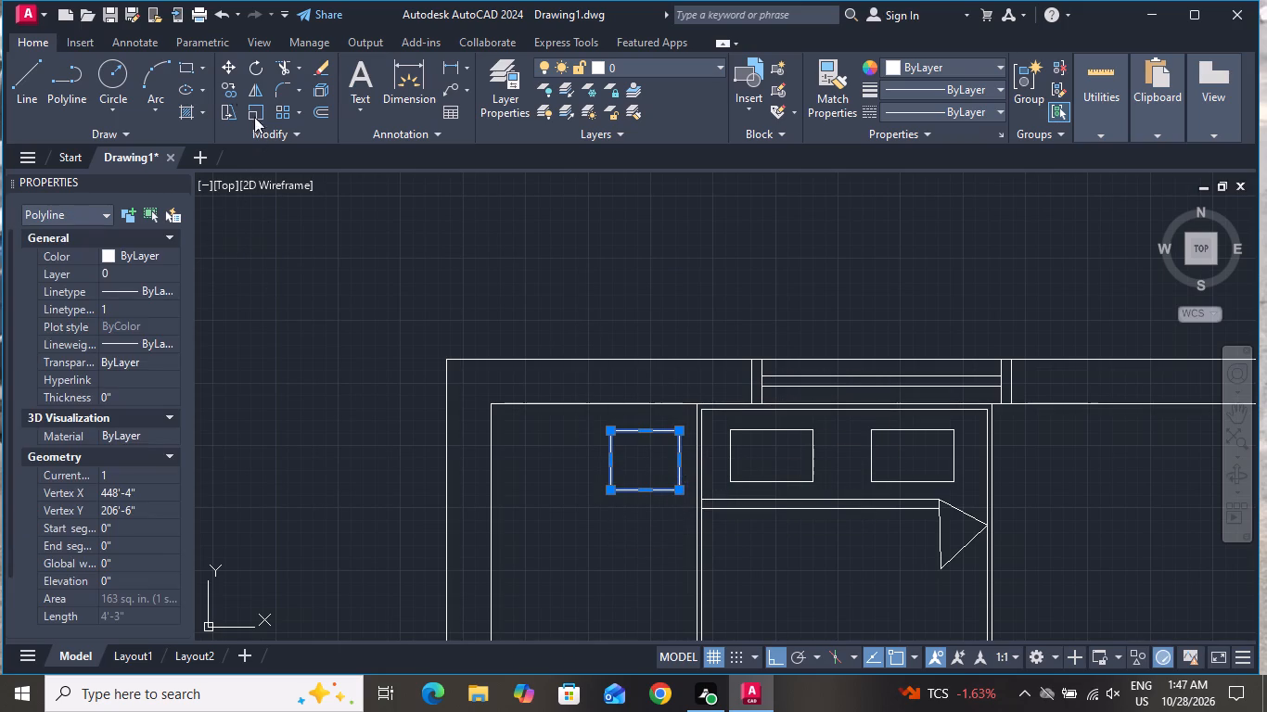
left_click(226, 90)
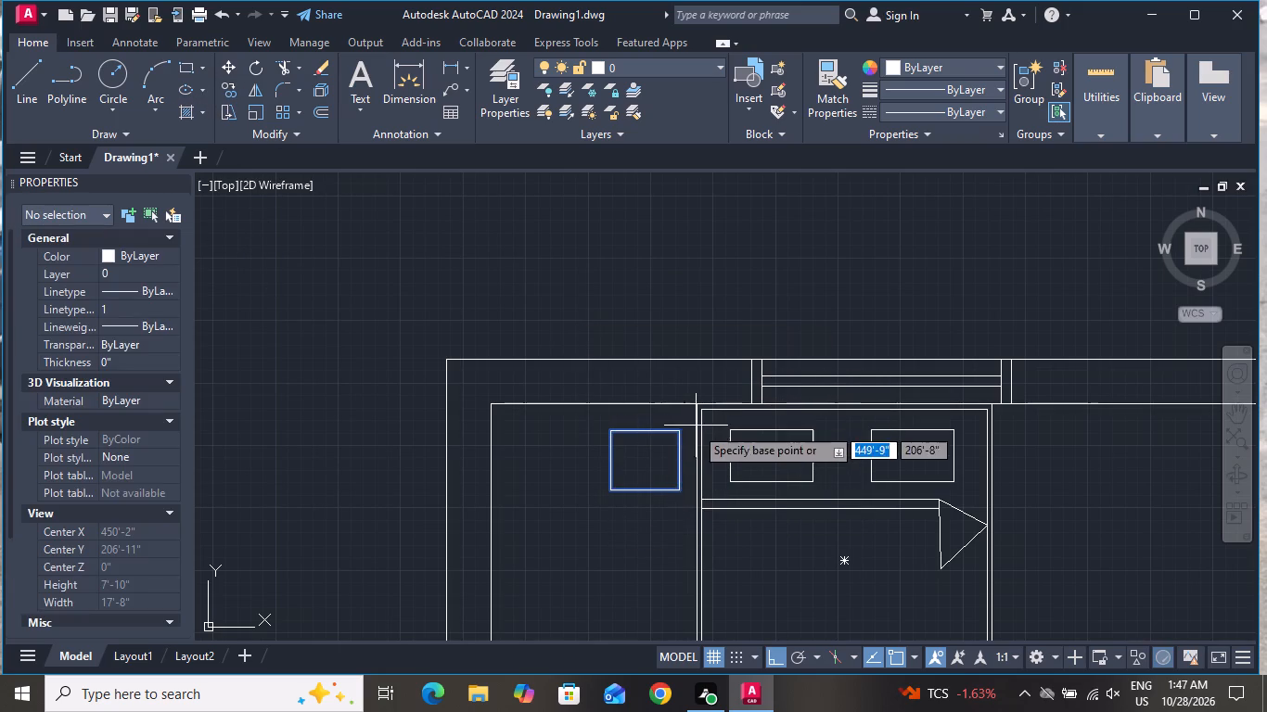
left_click(653, 449)
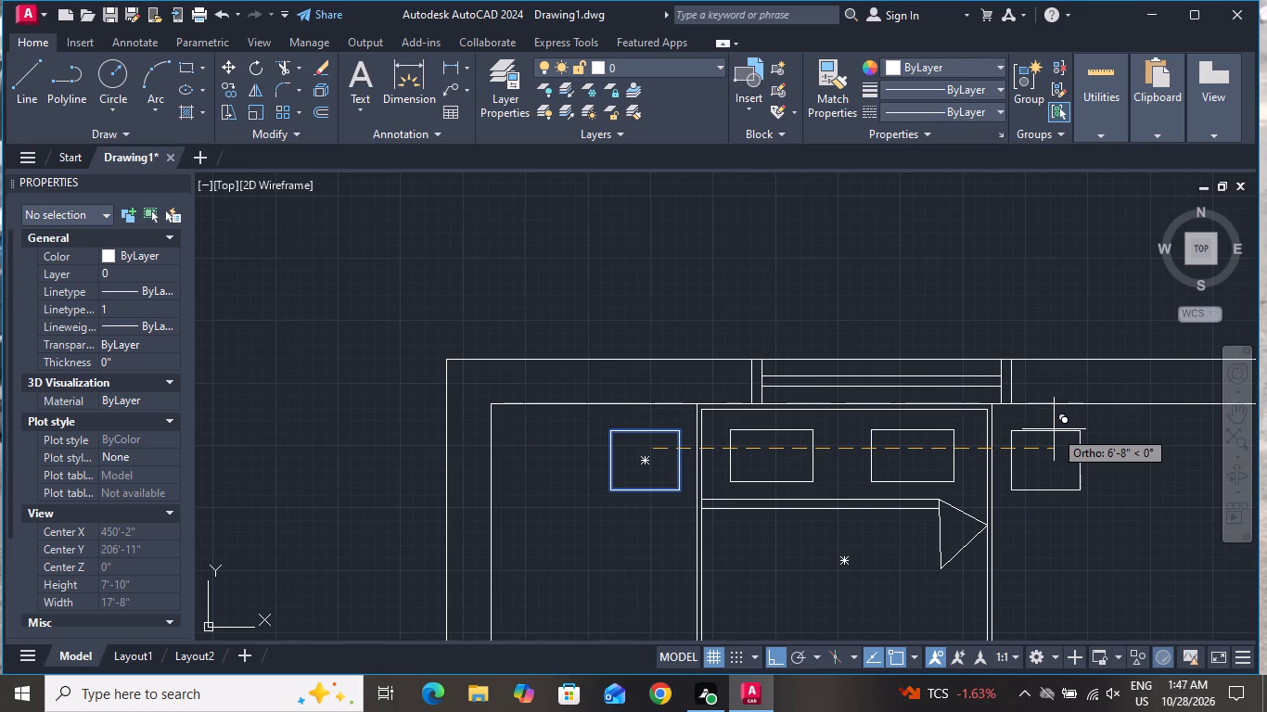
left_click(1058, 429)
right_click(1058, 429)
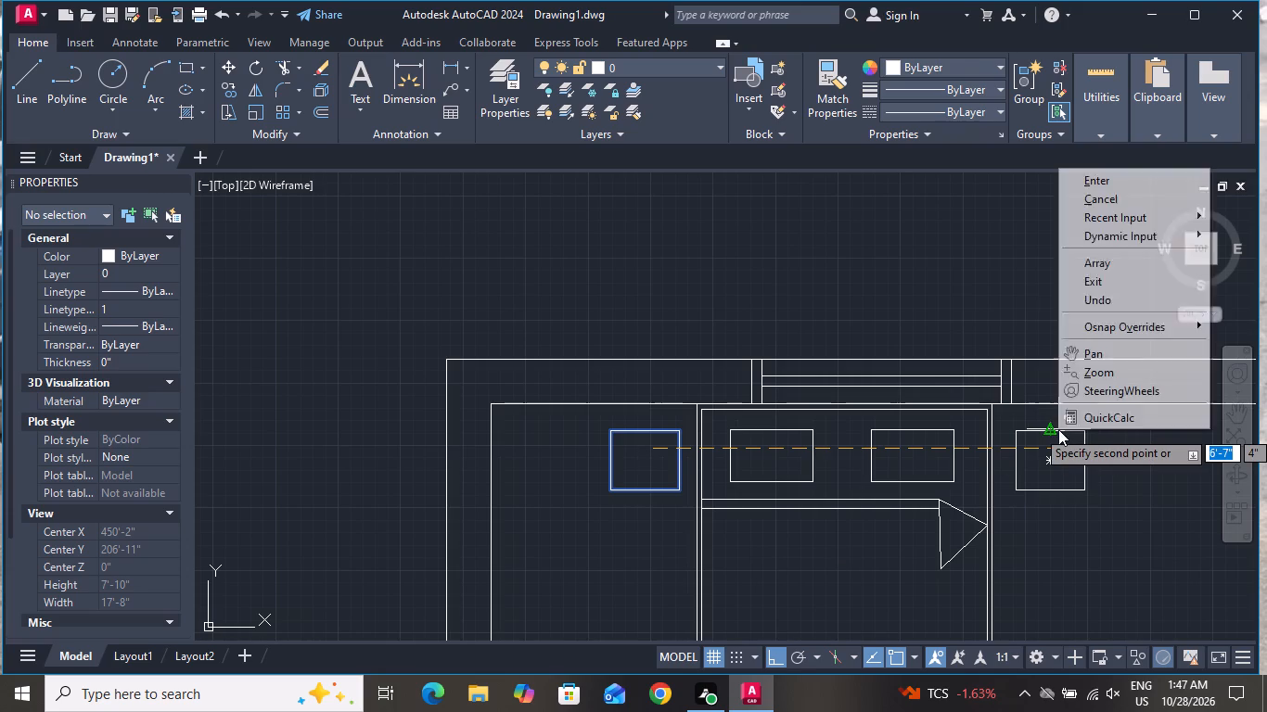
left_click(1098, 206)
Draw a cabinet rectangle about 6' long and 1' deep against the northwest room's south wall, opposite the bed.
scroll(892, 235, "down", 3)
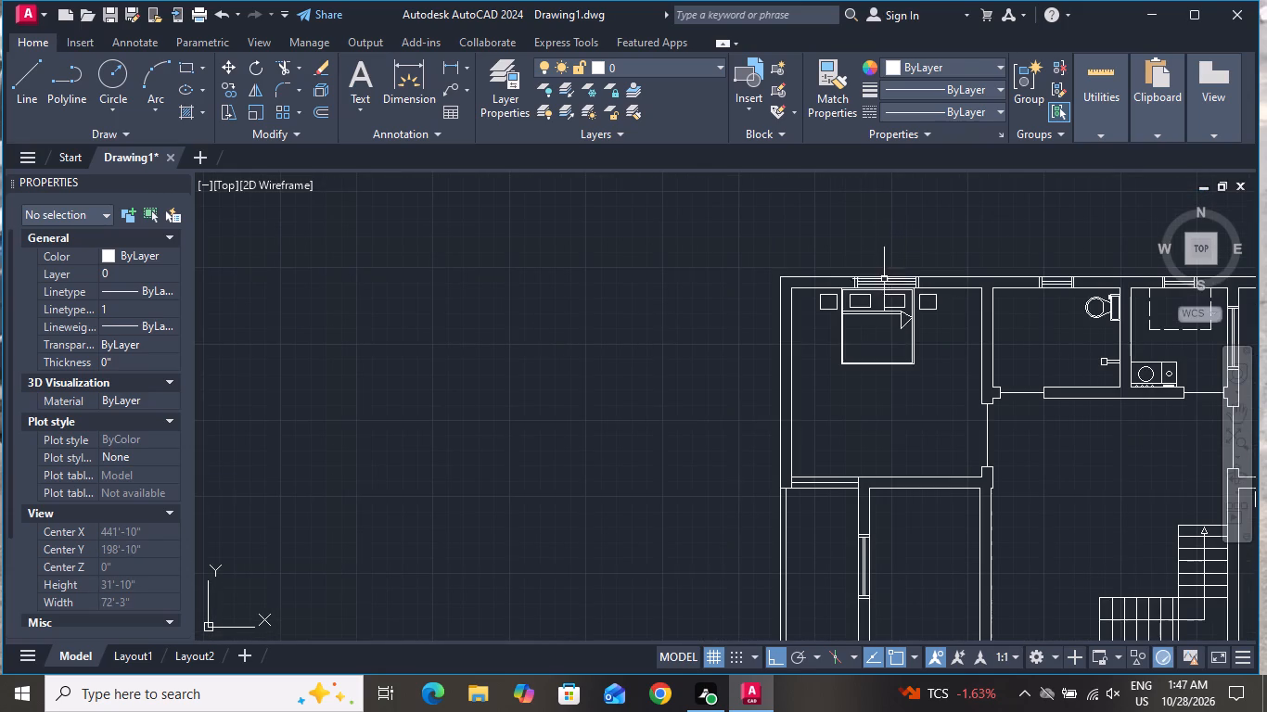
left_click(189, 70)
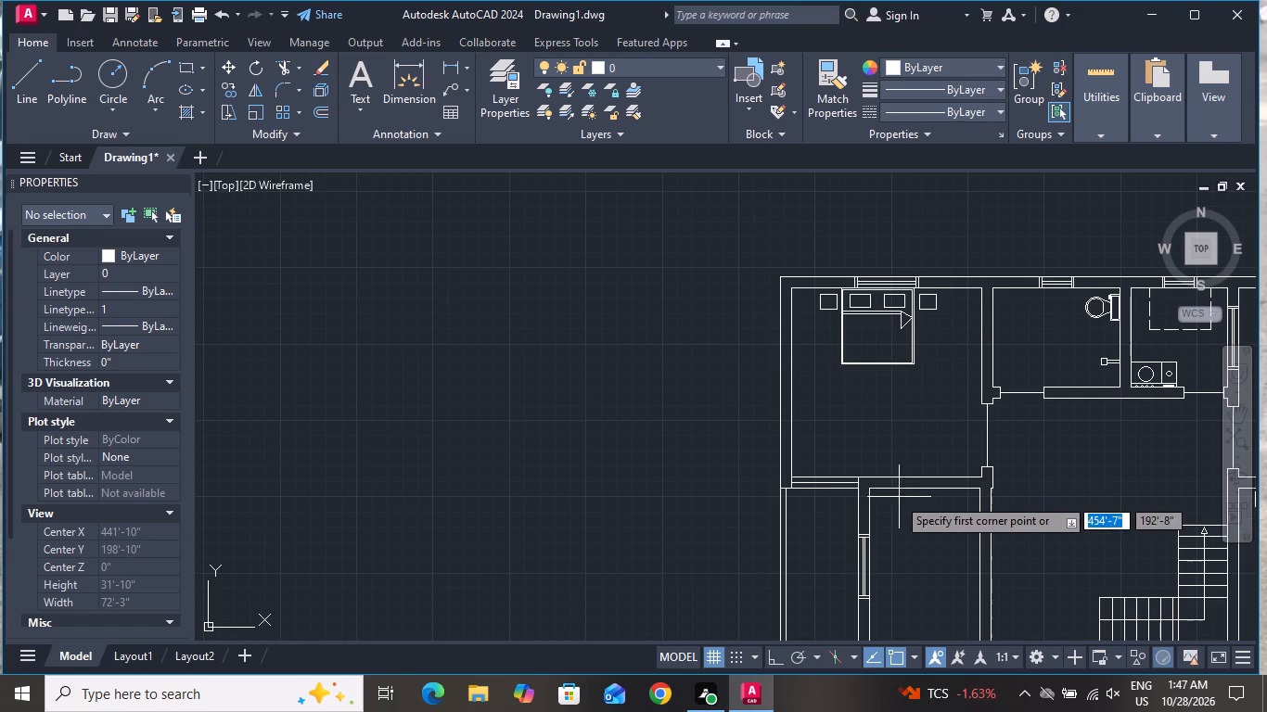
scroll(856, 492, "up", 3)
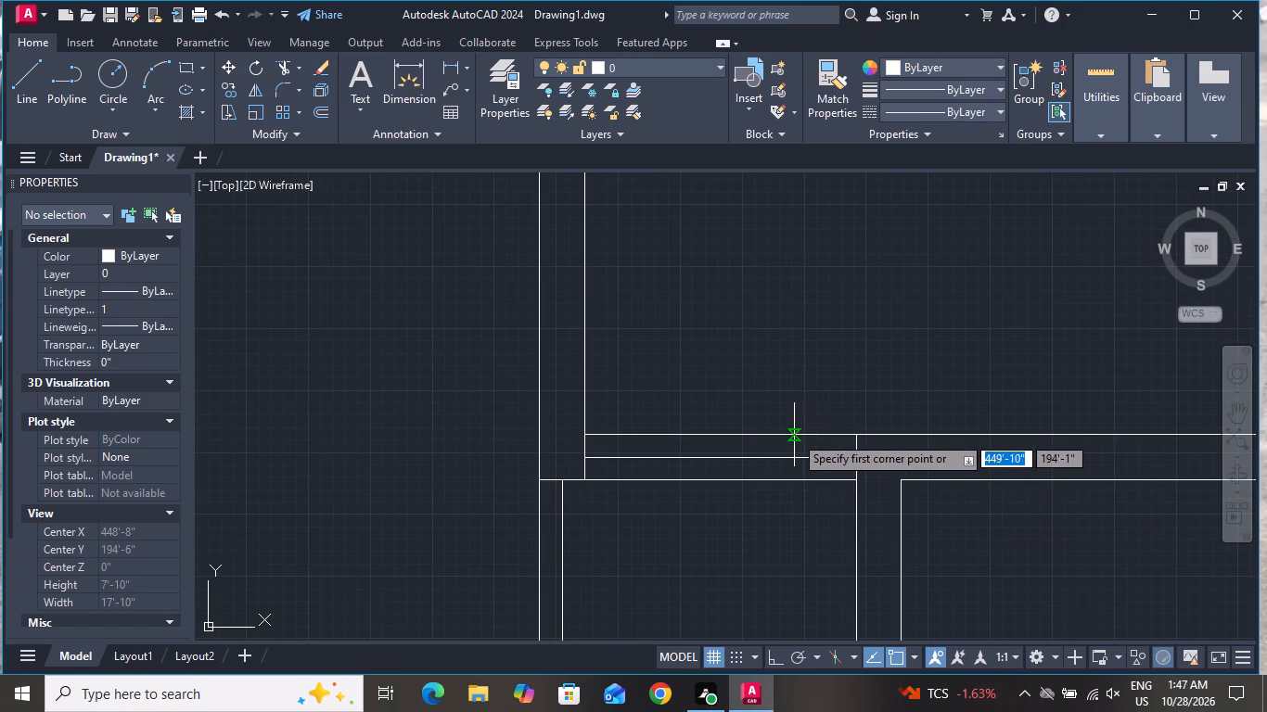
left_click(803, 437)
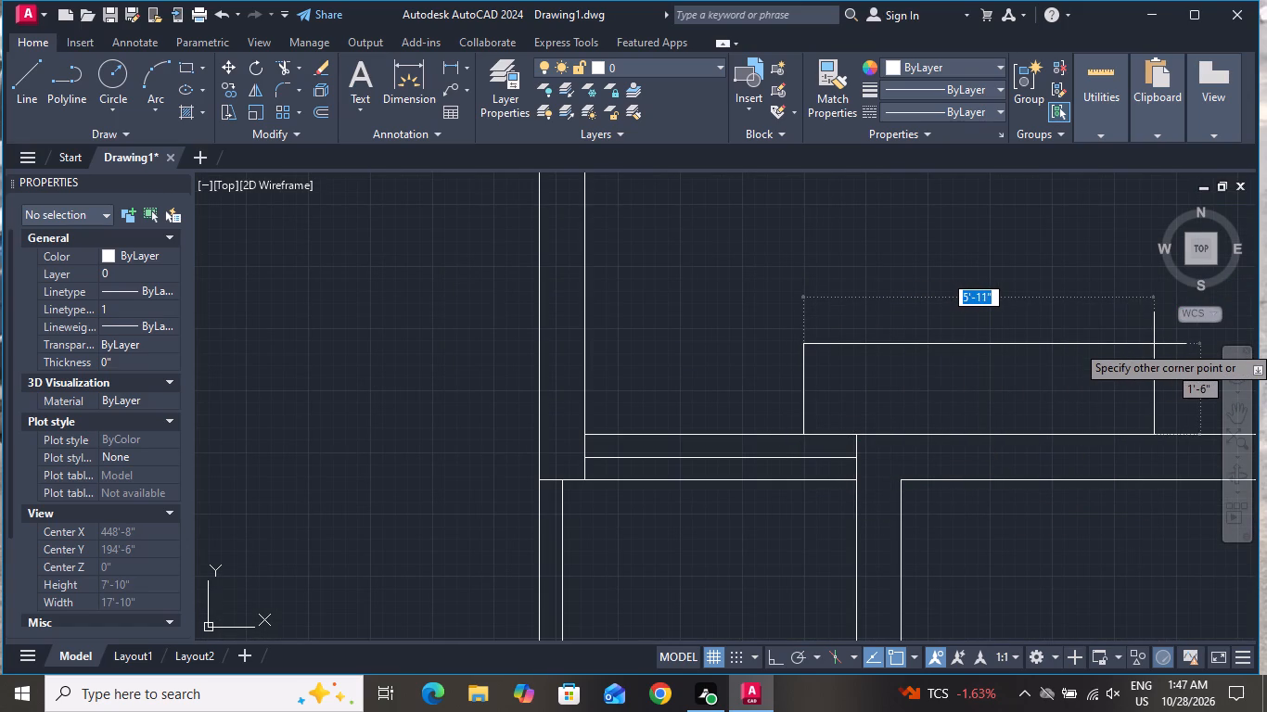
scroll(1154, 344, "down", 4)
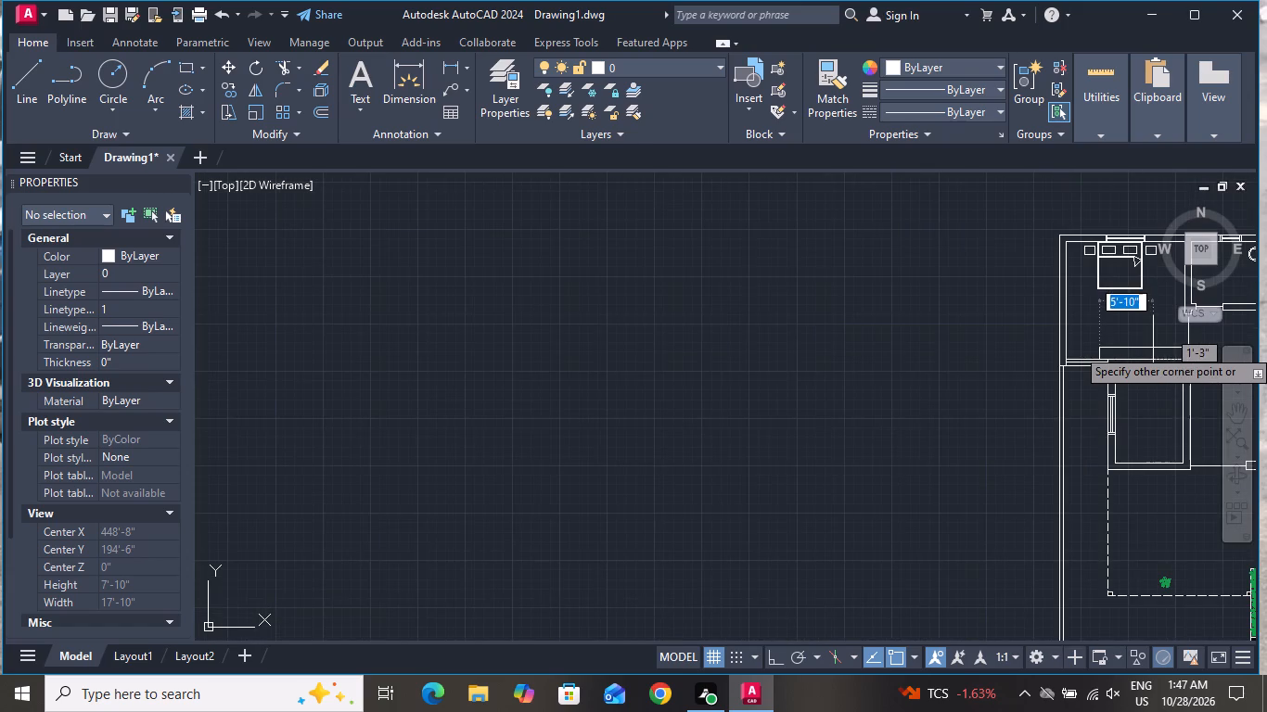
scroll(1153, 349, "up", 2)
left_click(1153, 349)
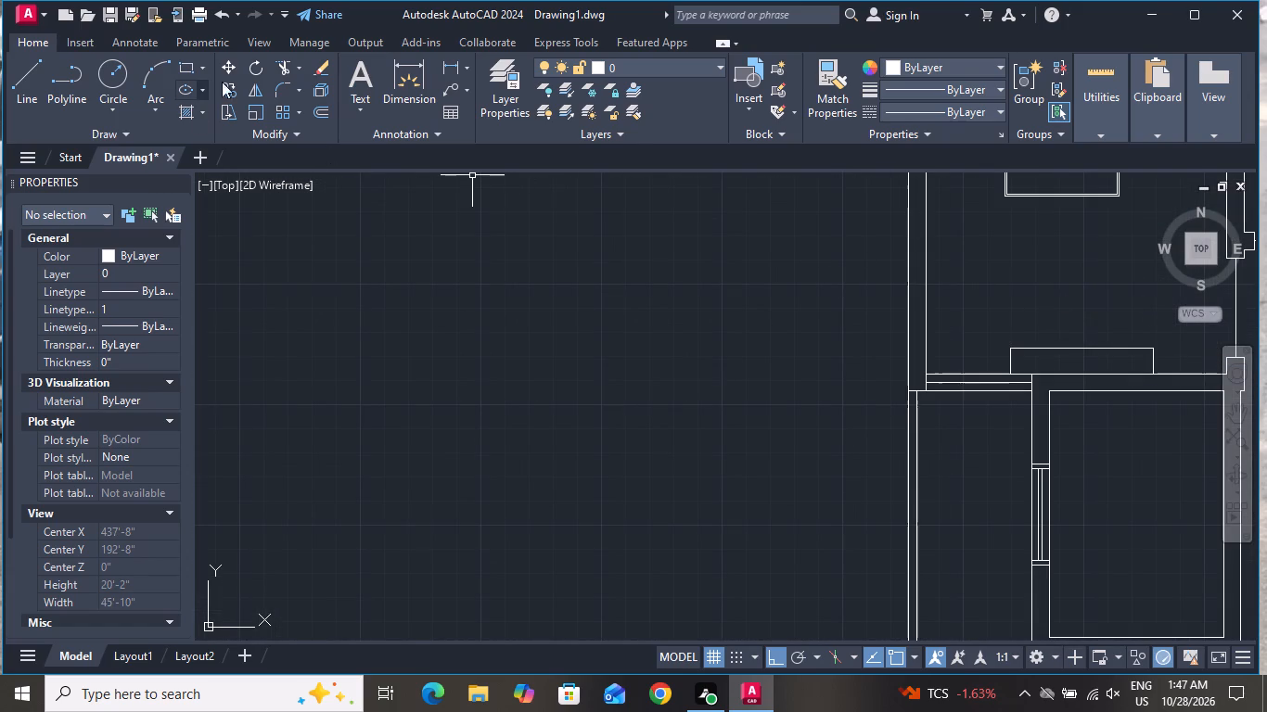
Draw a thin horizontal rectangle inside the cabinet rectangle on the northwest room's south wall.
left_click(190, 73)
scroll(1069, 341, "up", 2)
scroll(632, 385, "down", 6)
scroll(634, 412, "up", 3)
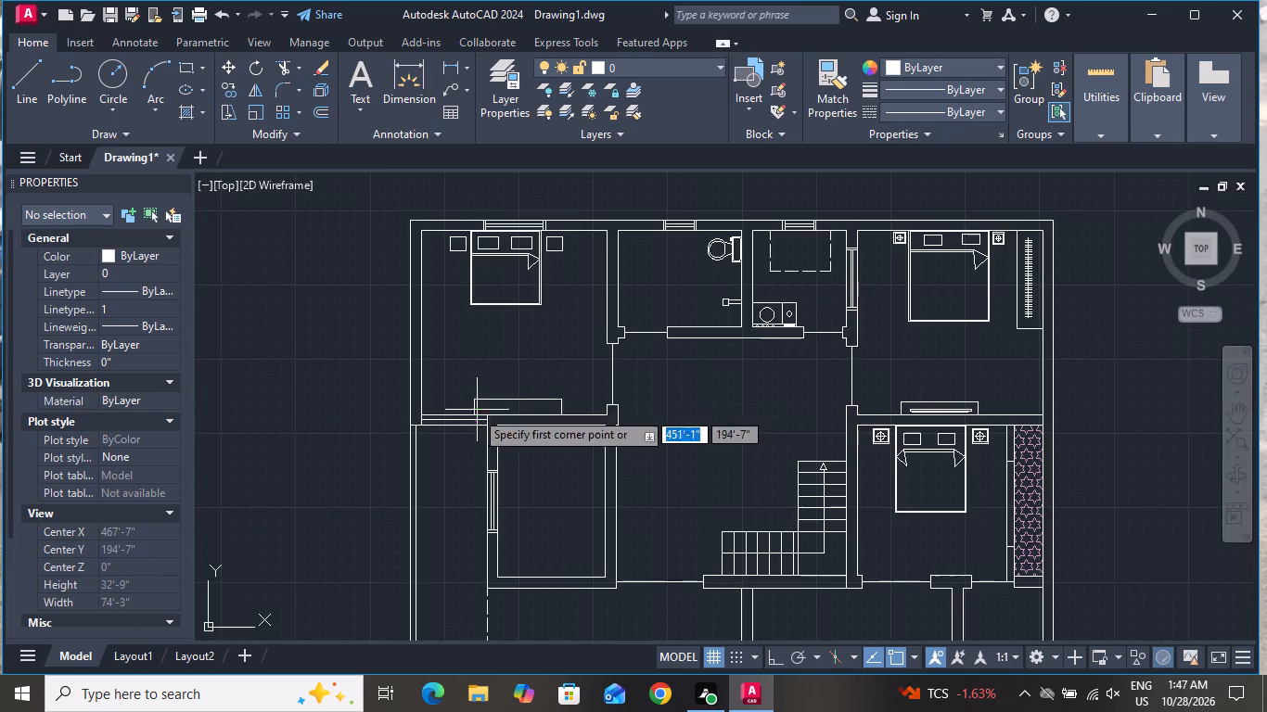
scroll(468, 413, "up", 5)
left_click(627, 383)
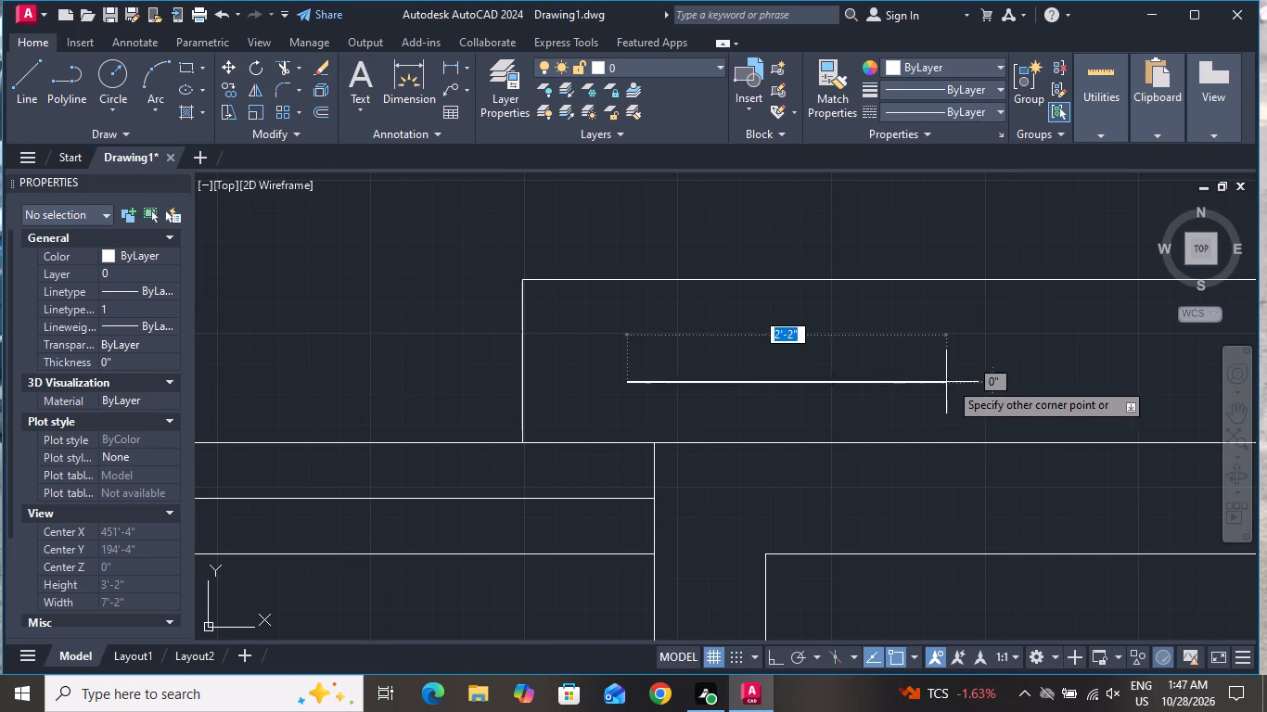
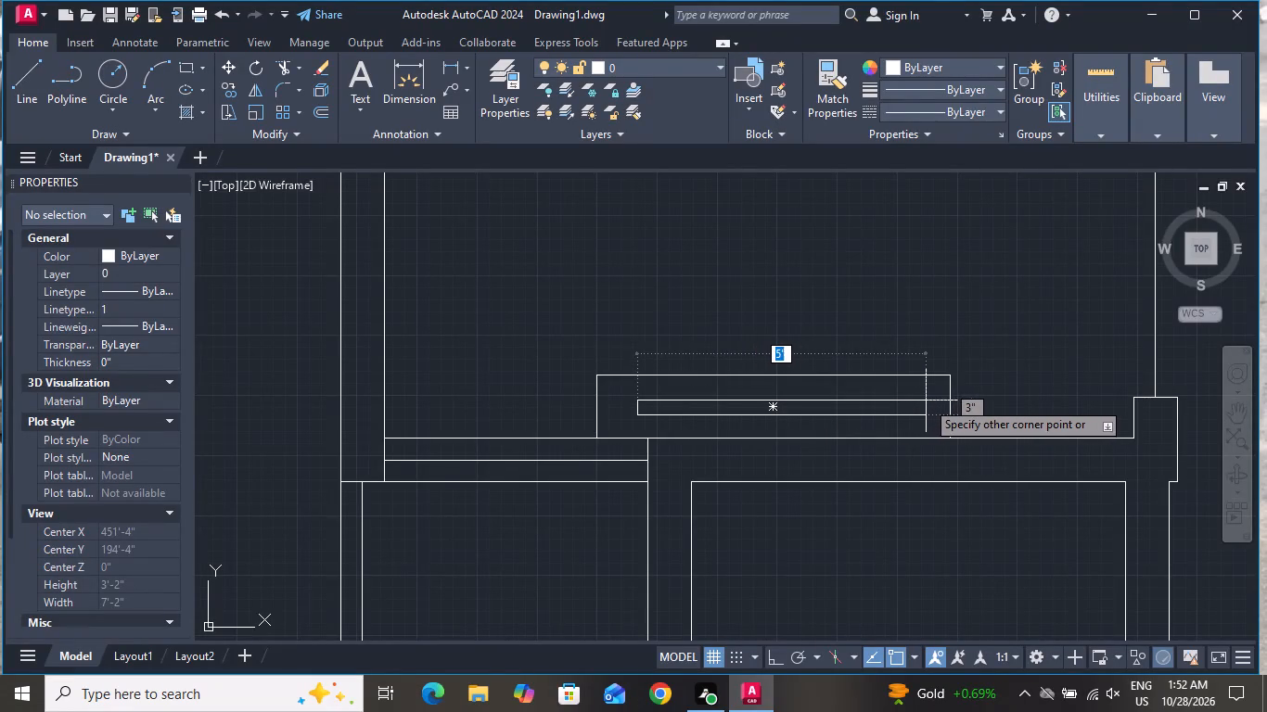
Finish the thin horizontal rectangle inside the cabinet, keeping its east end short of the cabinet's east side.
left_click(900, 404)
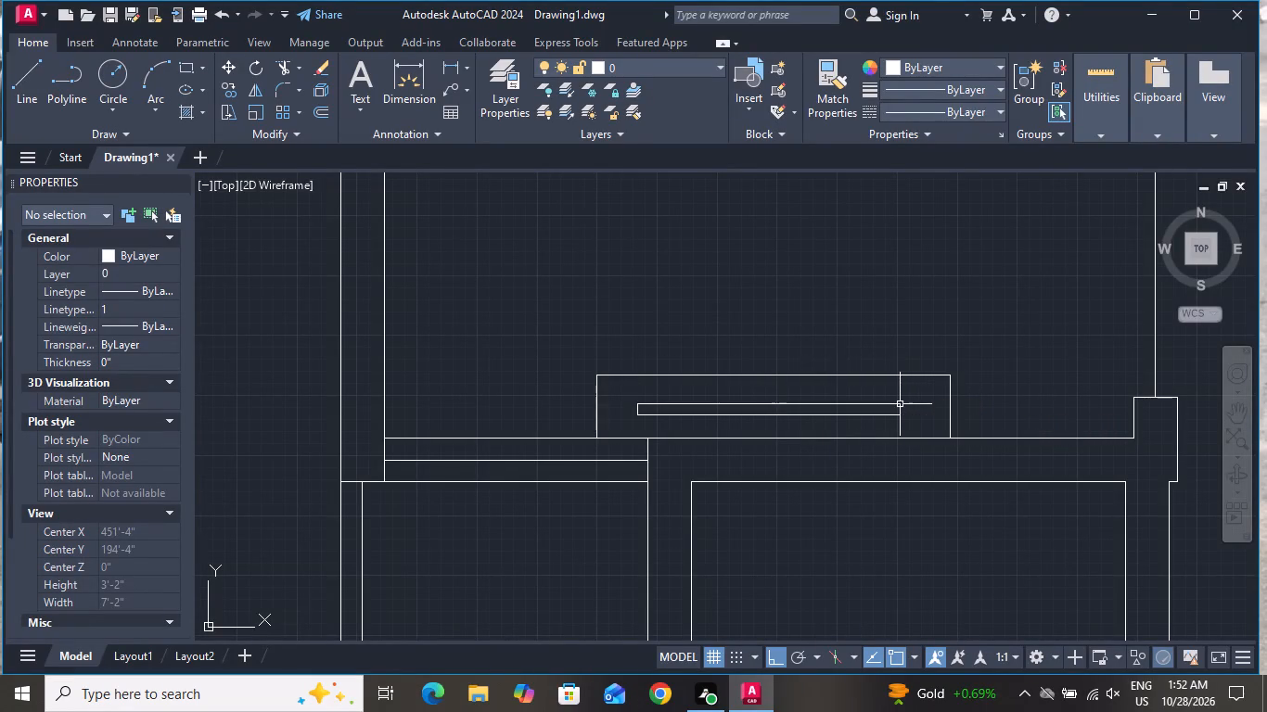
Draw a shallow three-segment outline along the thin rectangle's south edge, starting with an angled segment about 2" long near its west end.
left_click(32, 68)
scroll(661, 421, "up", 2)
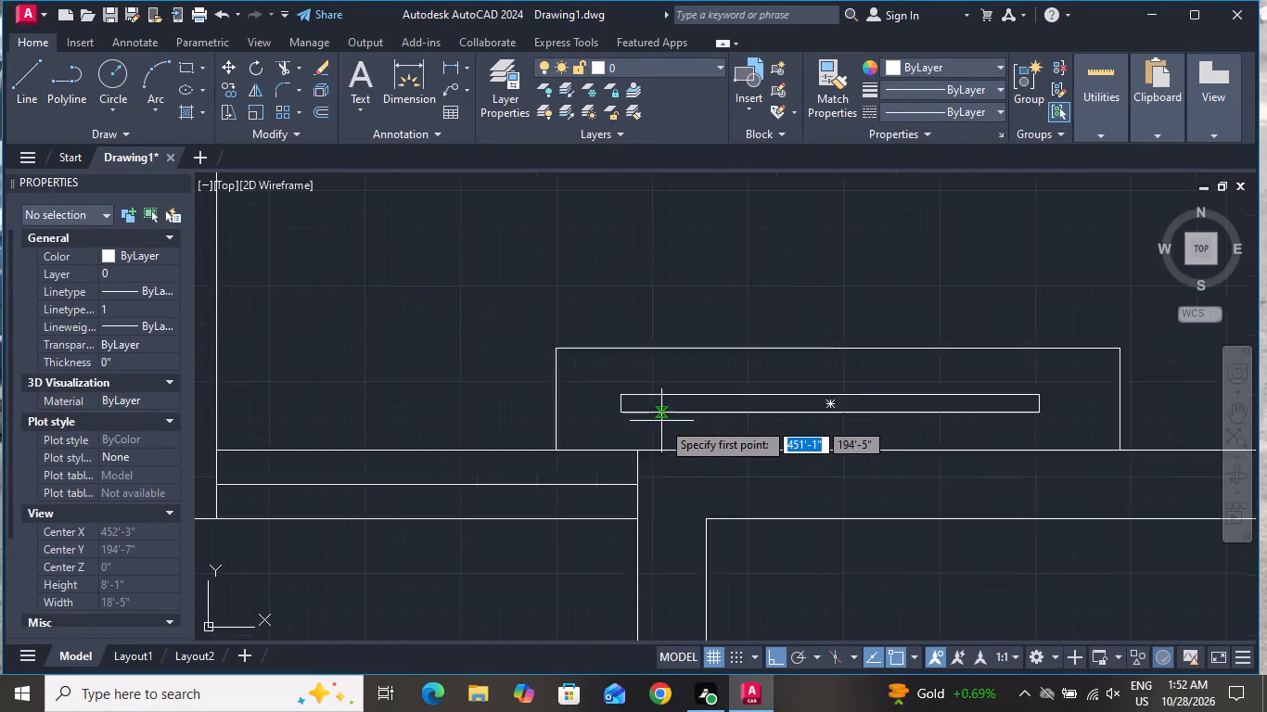
scroll(661, 421, "up", 1)
left_click(633, 400)
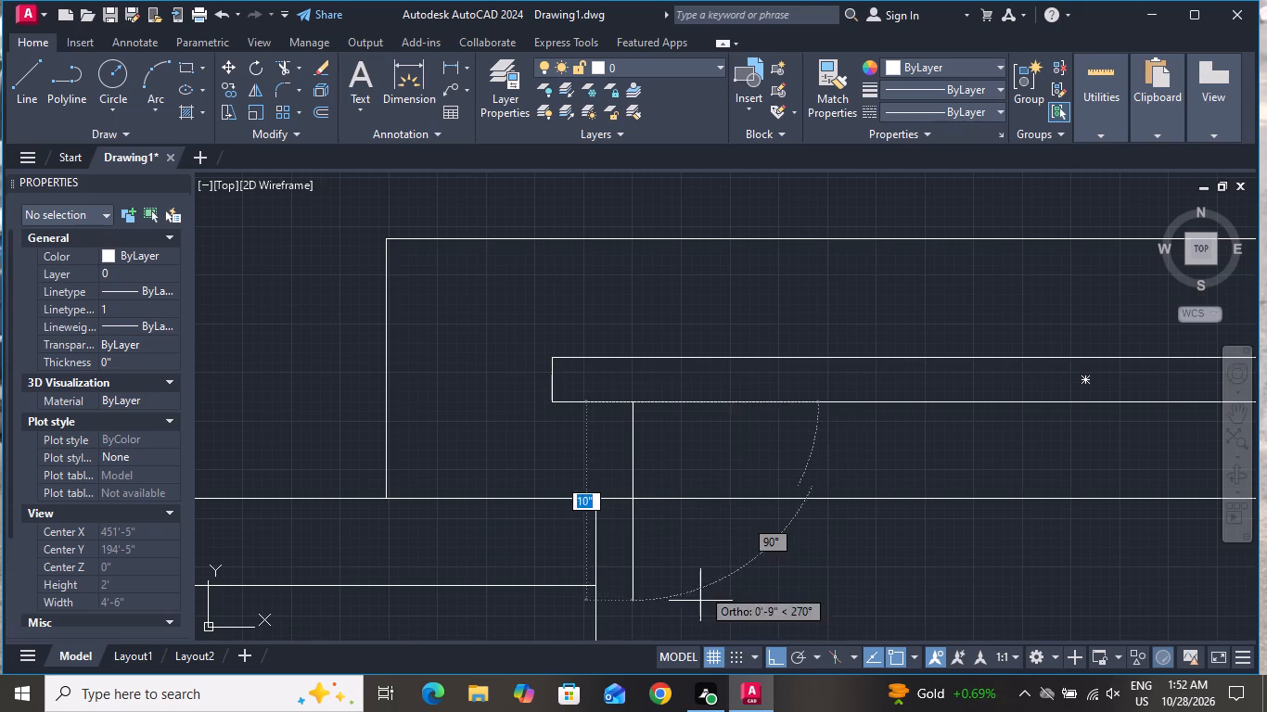
left_click(767, 649)
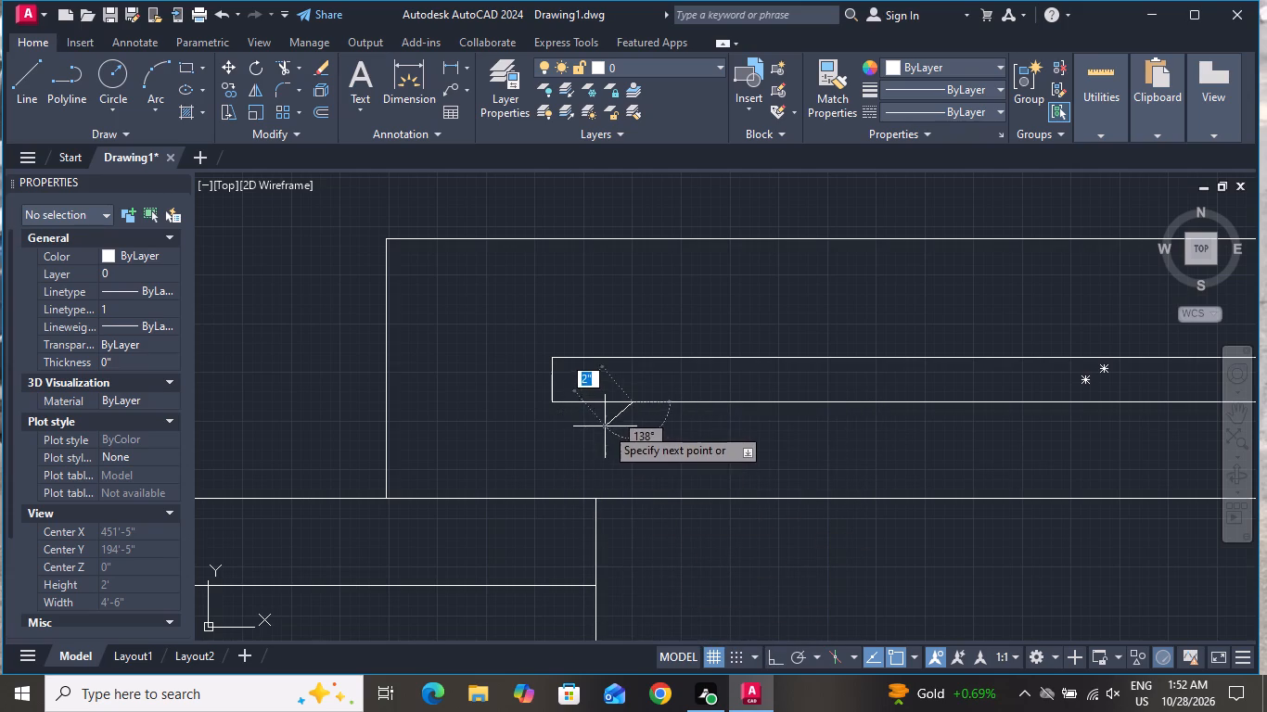
left_click(605, 425)
scroll(875, 444, "down", 5)
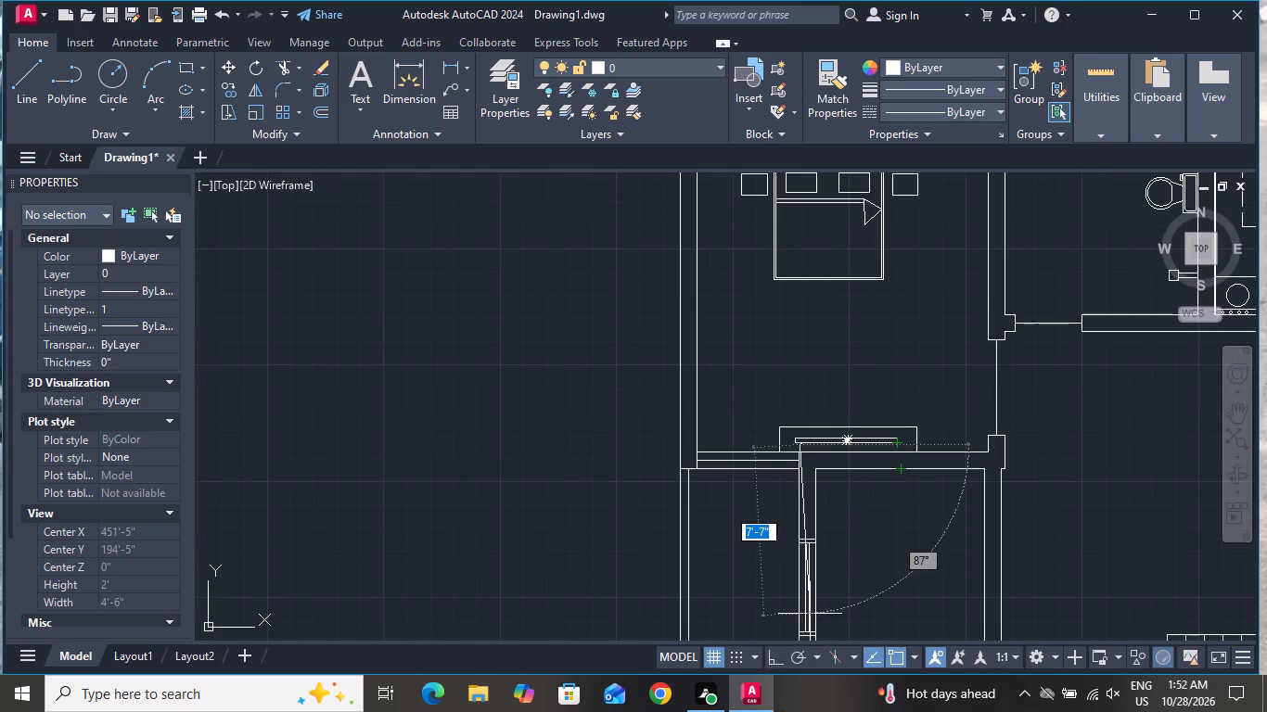
left_click(772, 660)
scroll(968, 467, "up", 2)
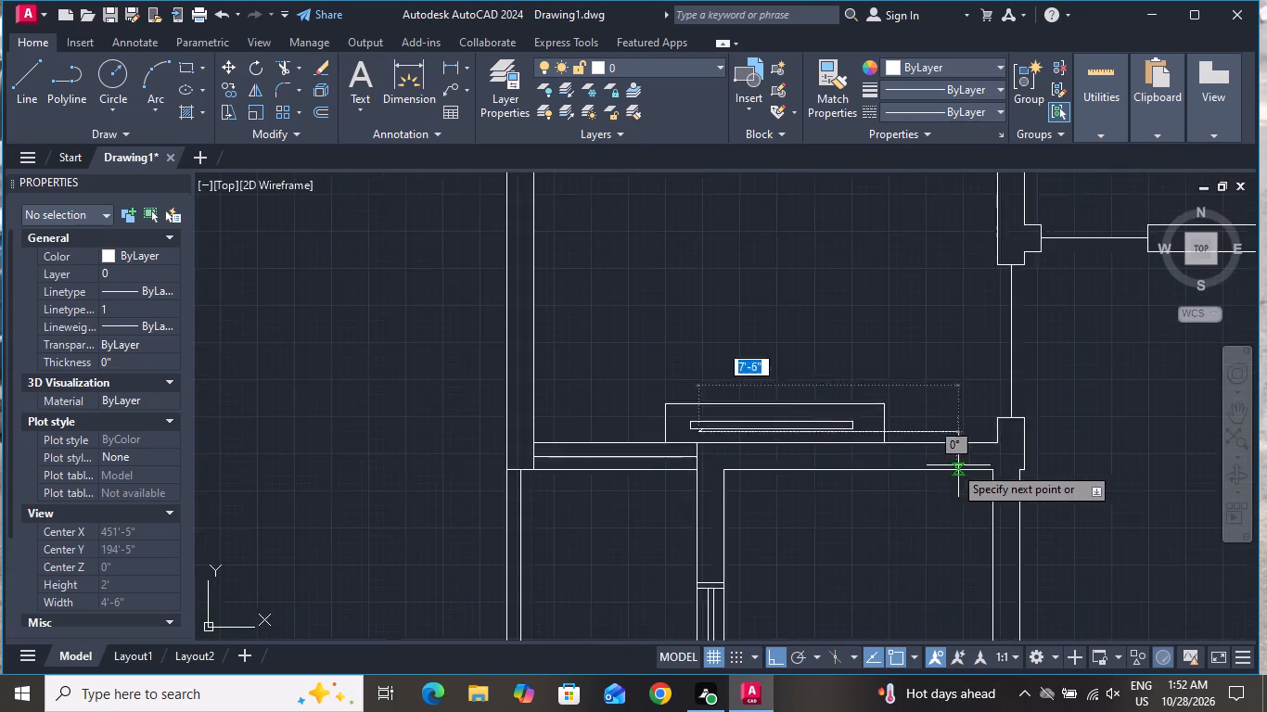
scroll(746, 415, "up", 4)
left_click(936, 410)
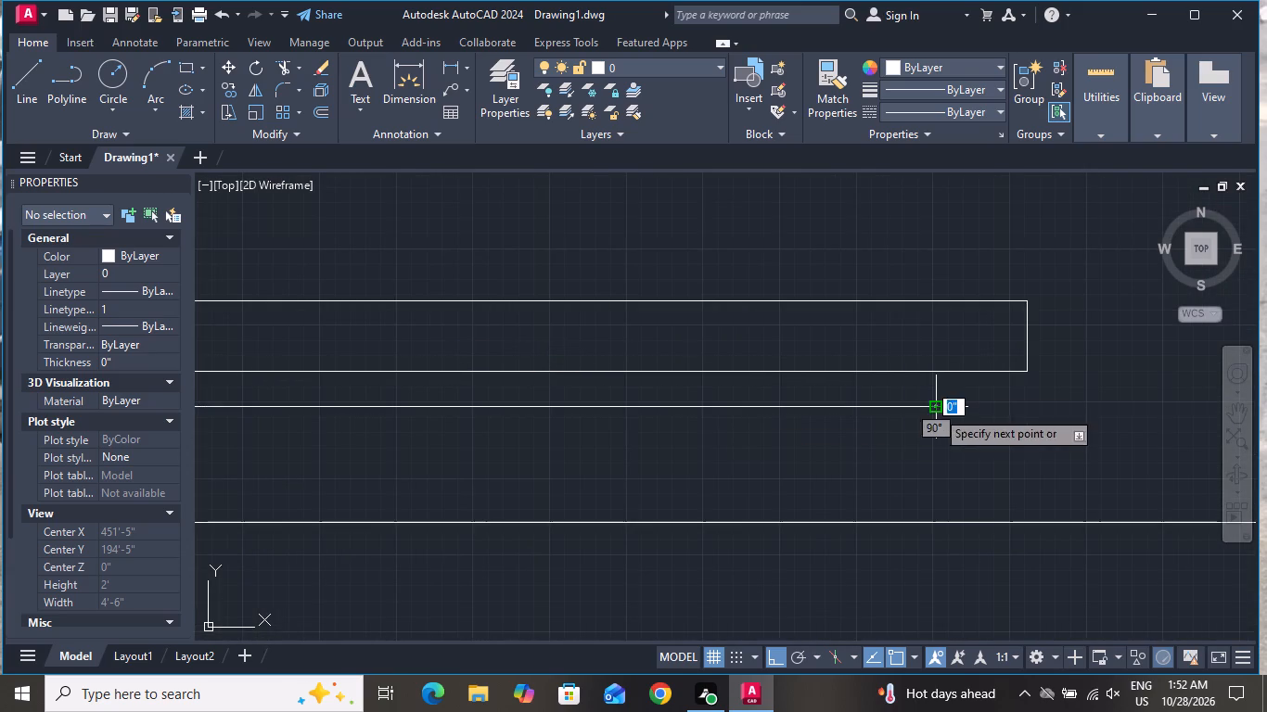
left_click(890, 375)
right_click(890, 375)
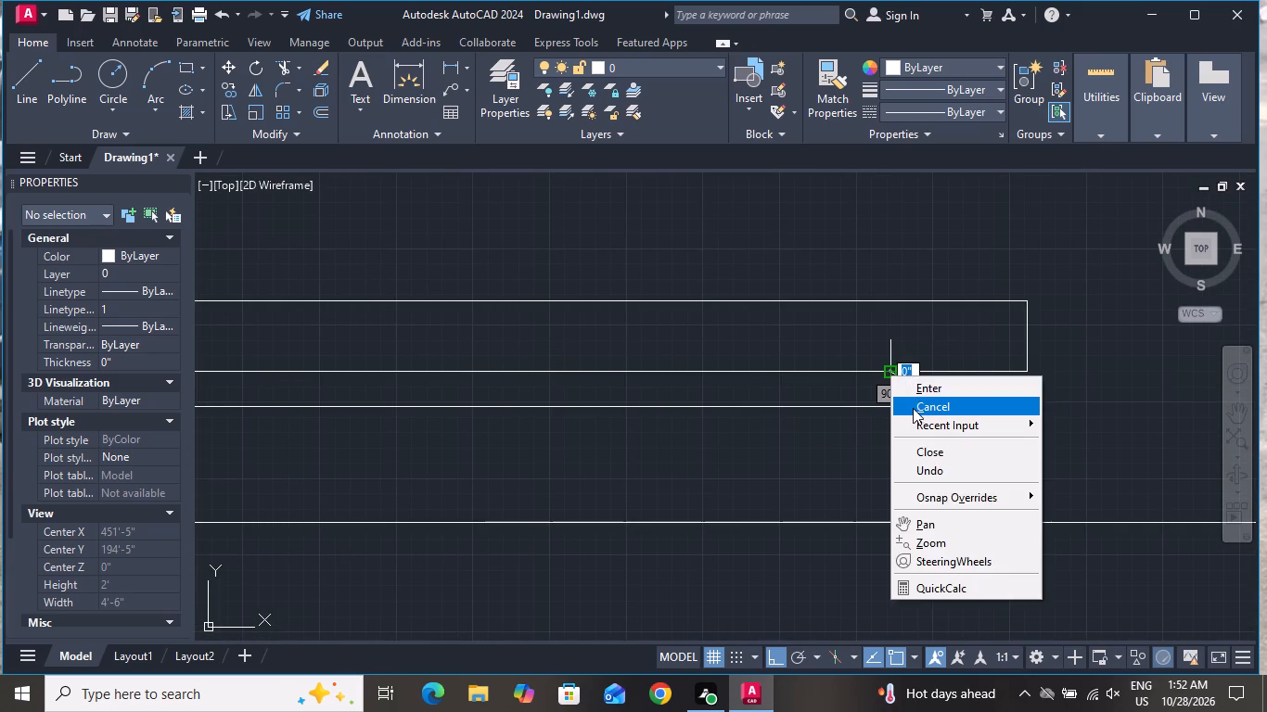
left_click(911, 408)
Draw a chair rectangle about 2'-1" wide by 1'-10" deep between the bed's foot and the cabinet.
scroll(925, 455, "down", 7)
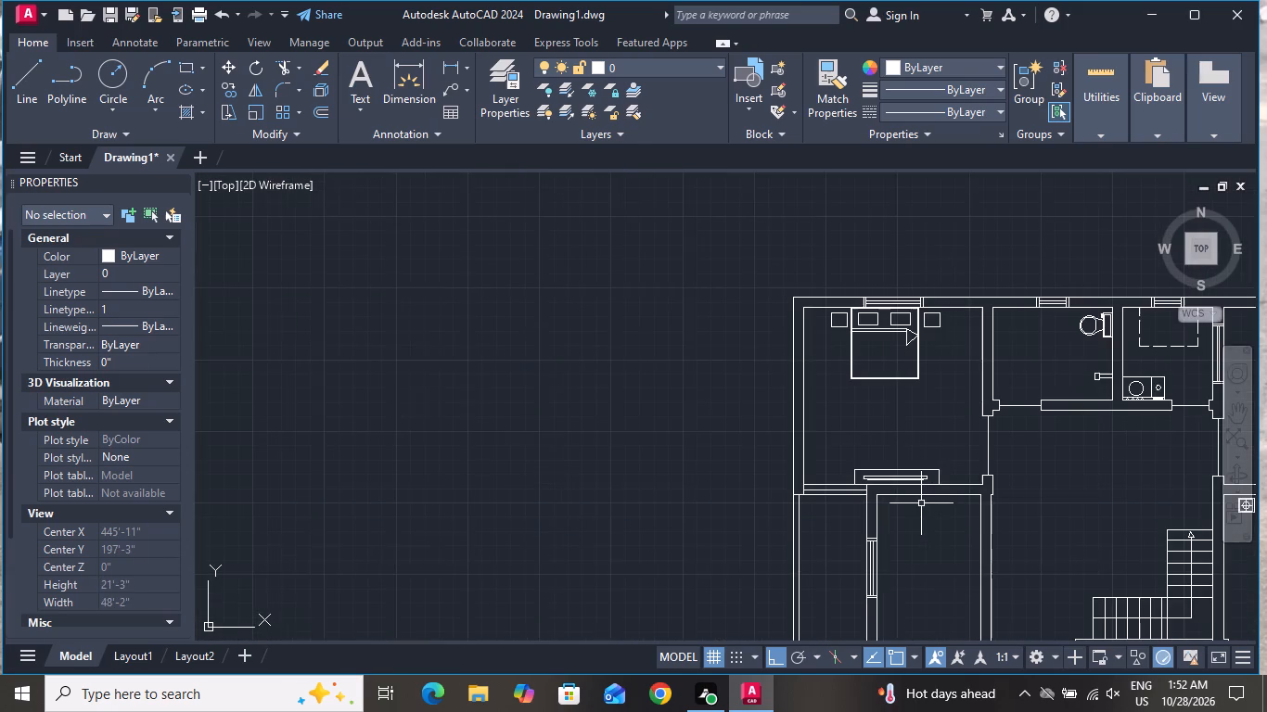
scroll(864, 351, "up", 1)
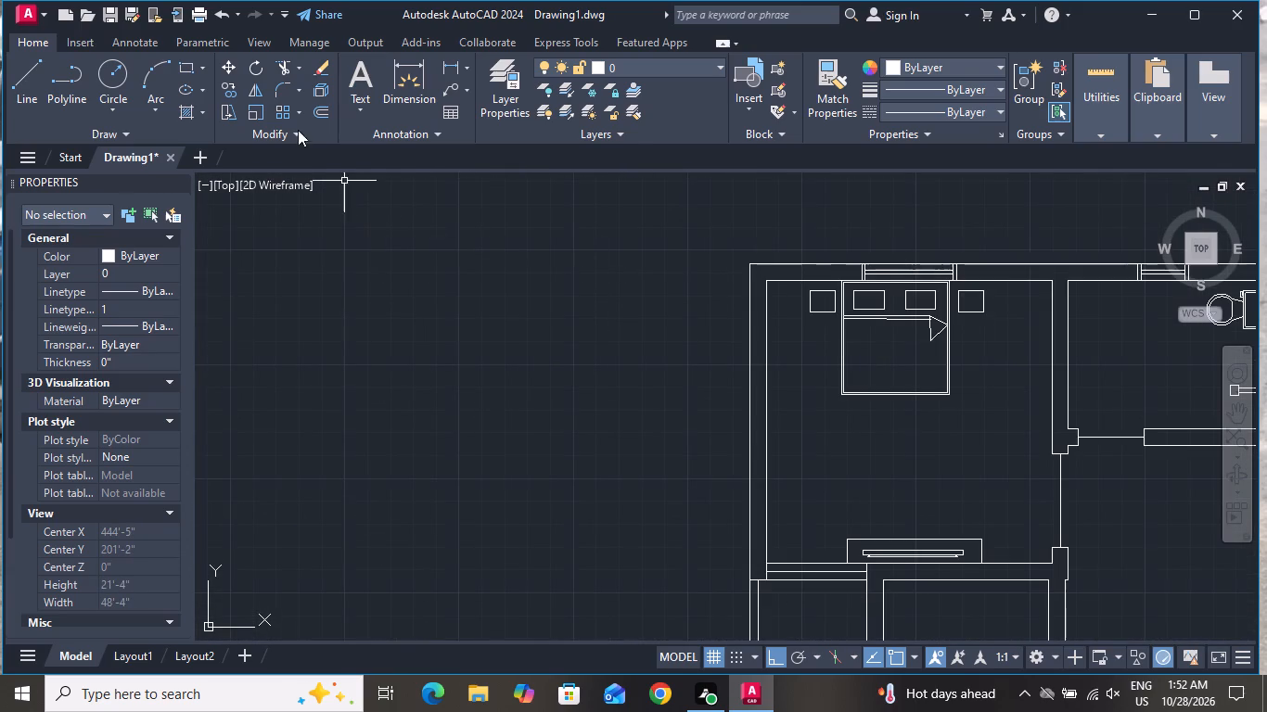
left_click(188, 67)
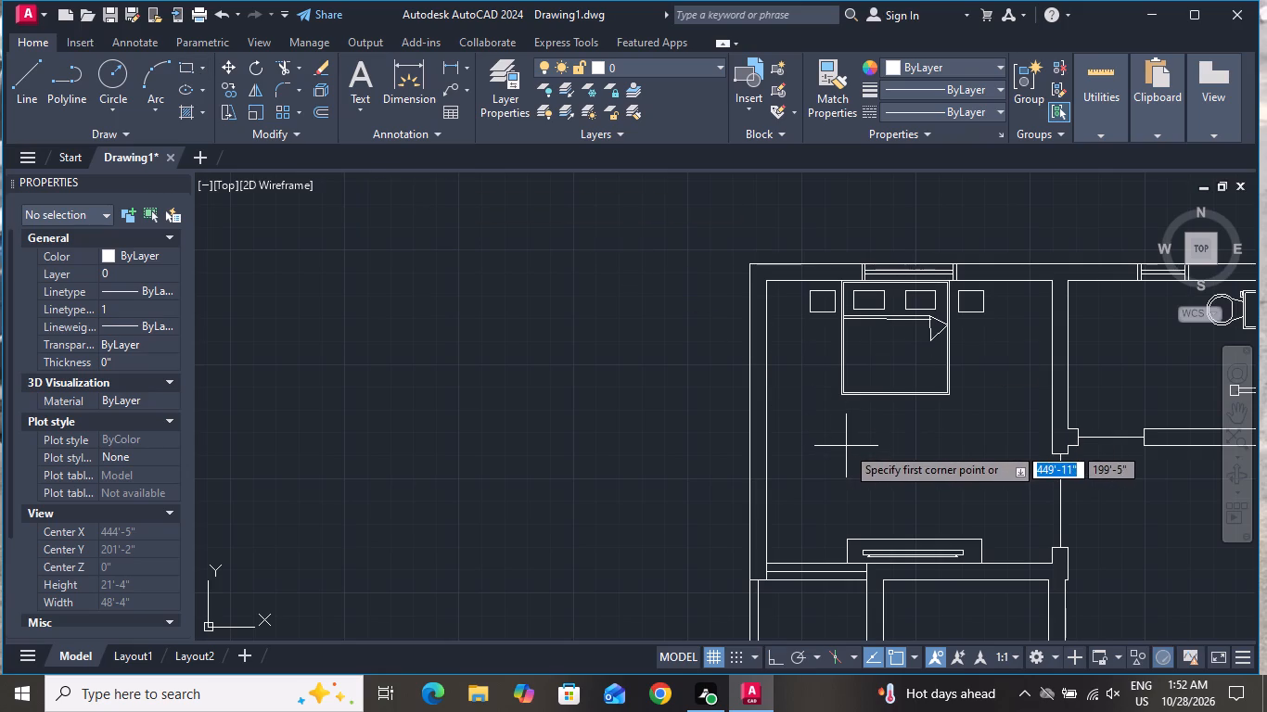
left_click(834, 446)
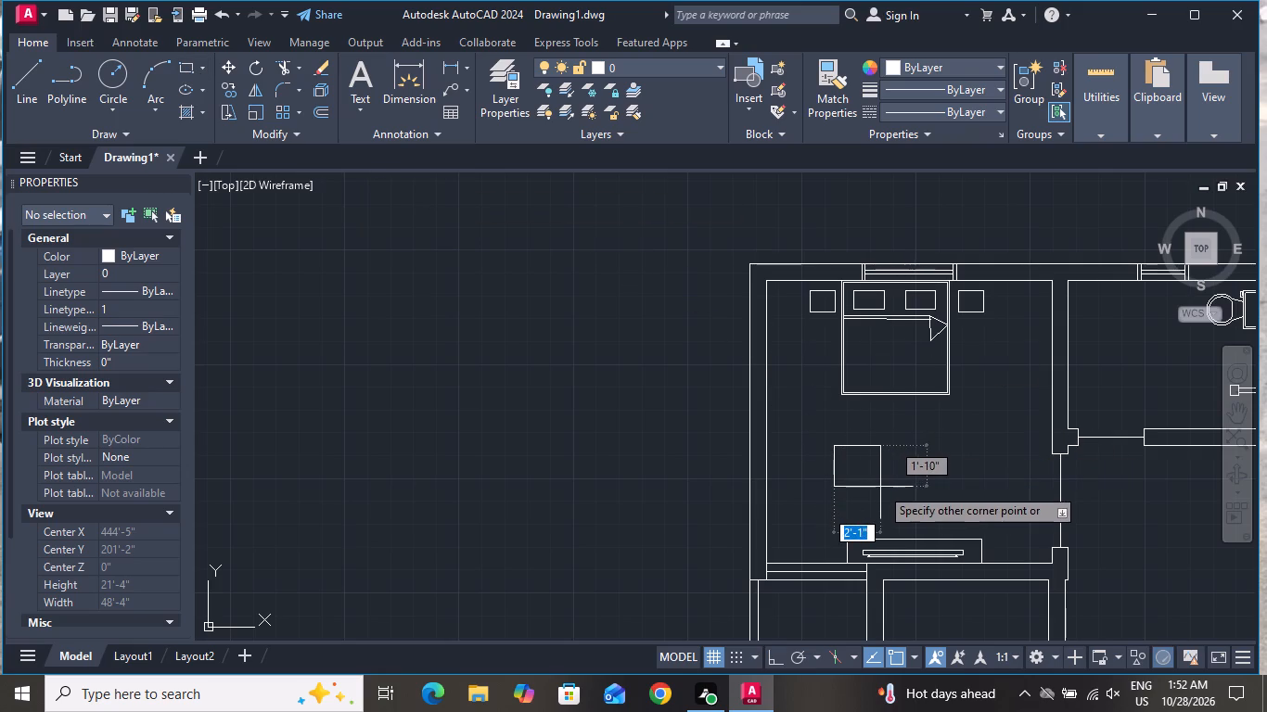
left_click(882, 487)
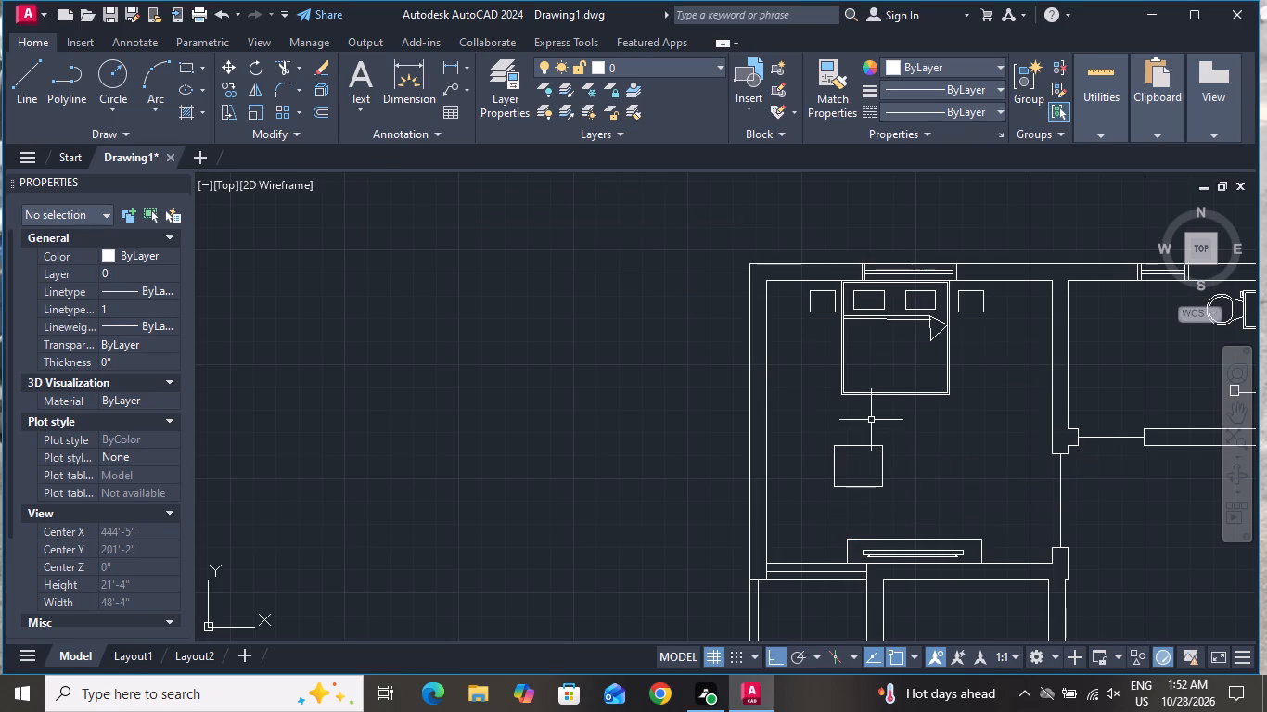
Rotate the chair rectangle about 28 degrees clockwise around a base point near its northeast corner.
left_click(864, 448)
left_click(250, 64)
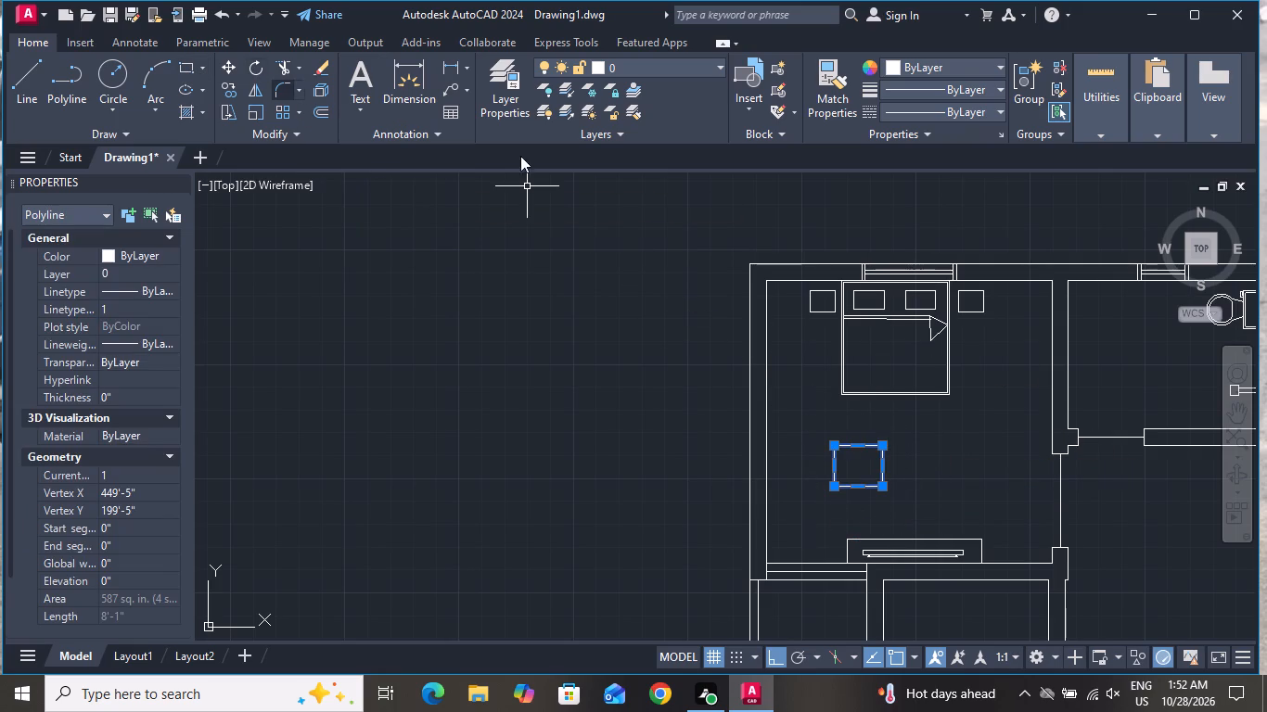
left_click(782, 650)
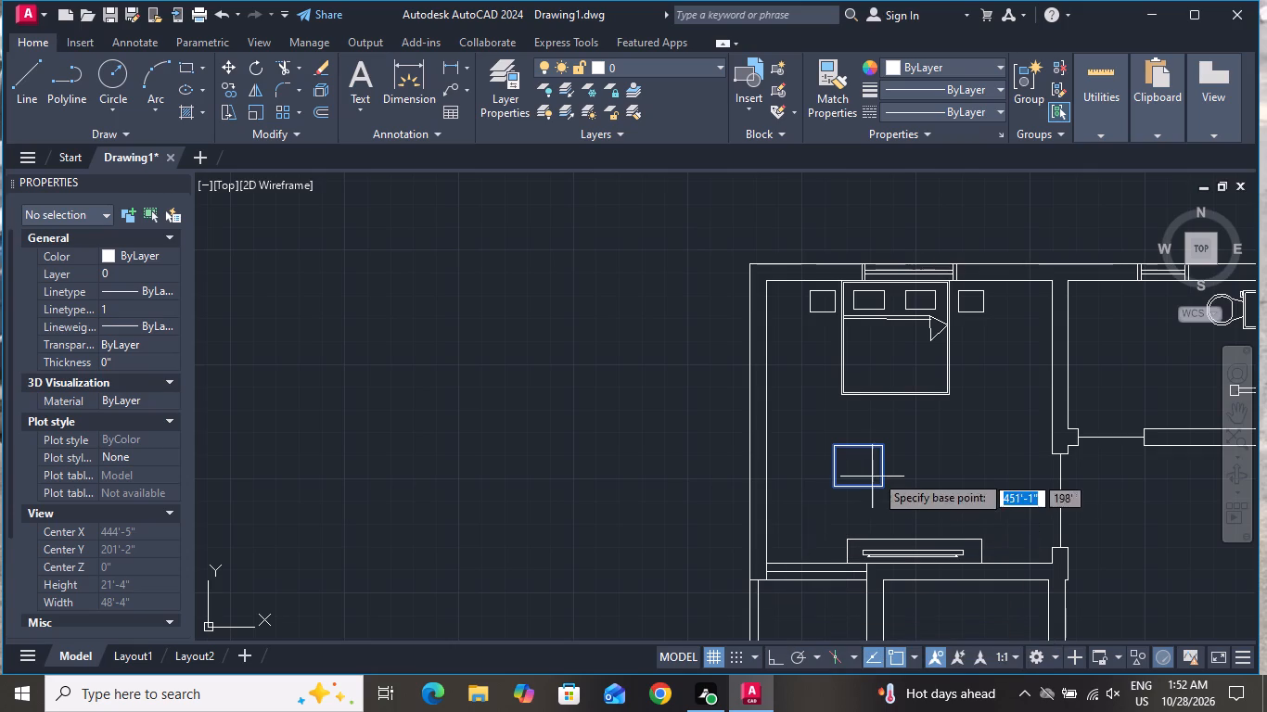
left_click(892, 440)
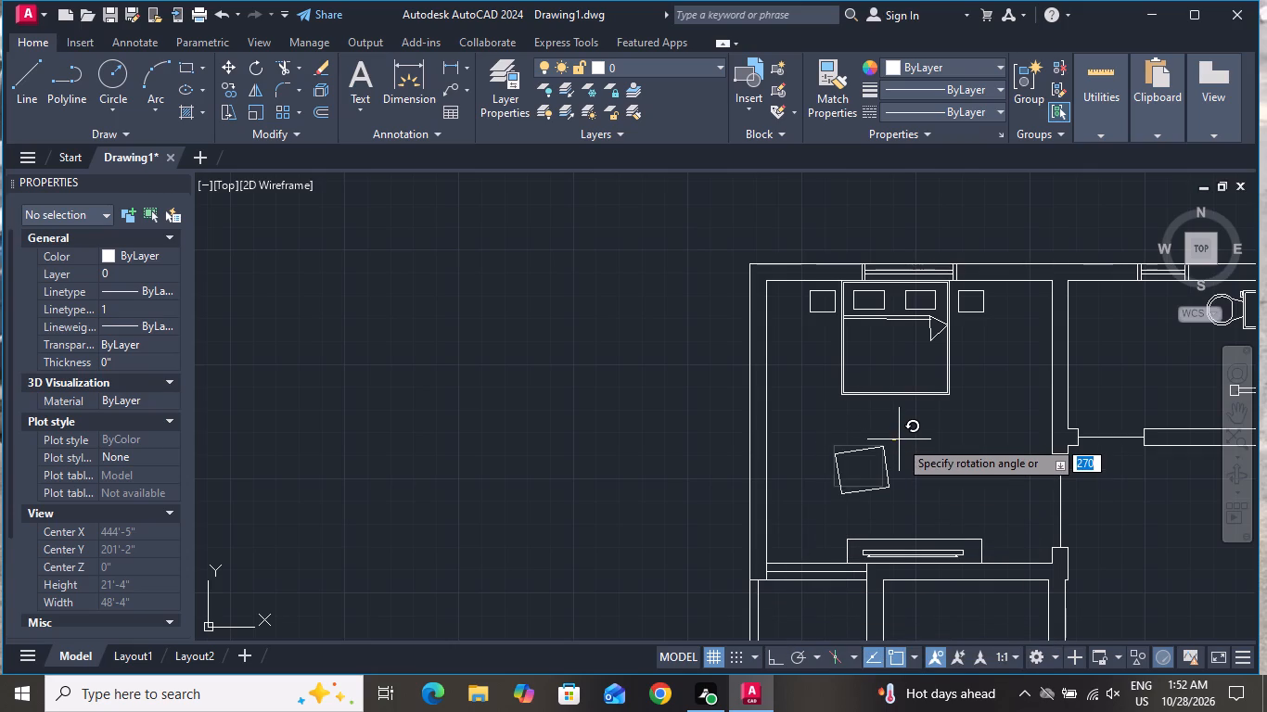
left_click(904, 447)
Draw a line just inside the tilted chair's west side, parallel to it, across the chair's full depth.
scroll(880, 436, "up", 2)
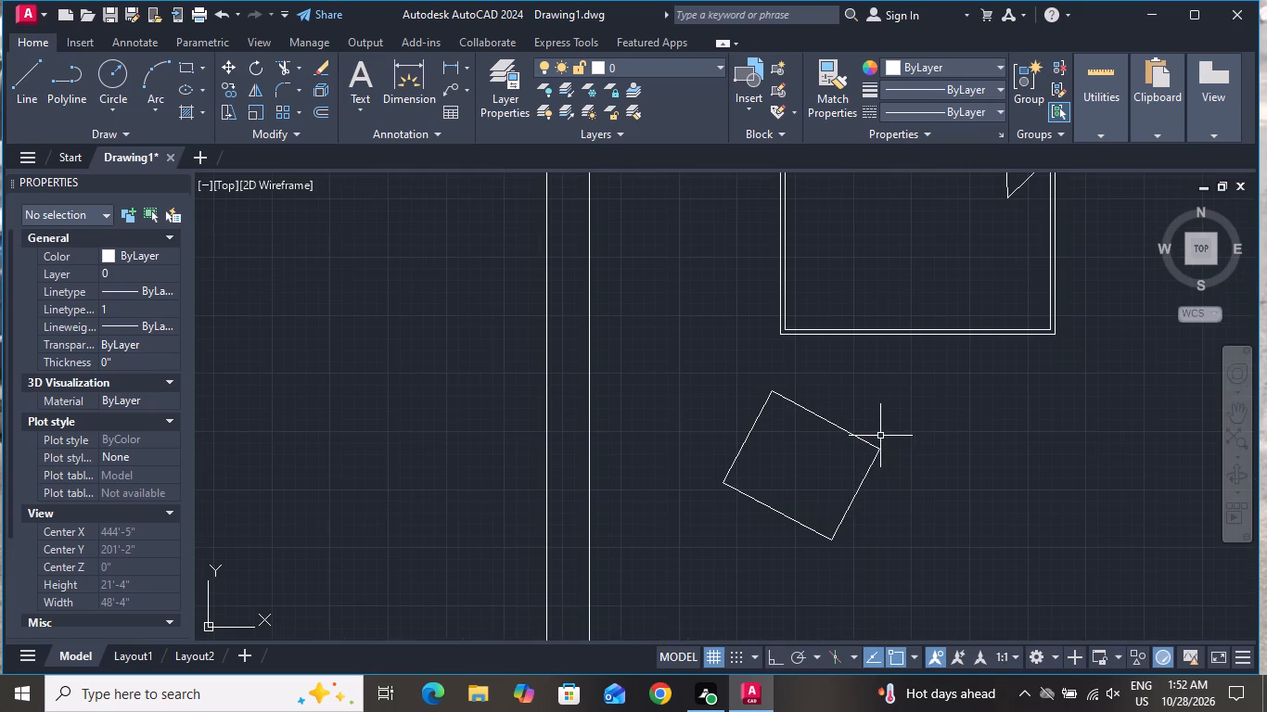
left_click(19, 72)
scroll(734, 426, "up", 3)
scroll(861, 363, "down", 2)
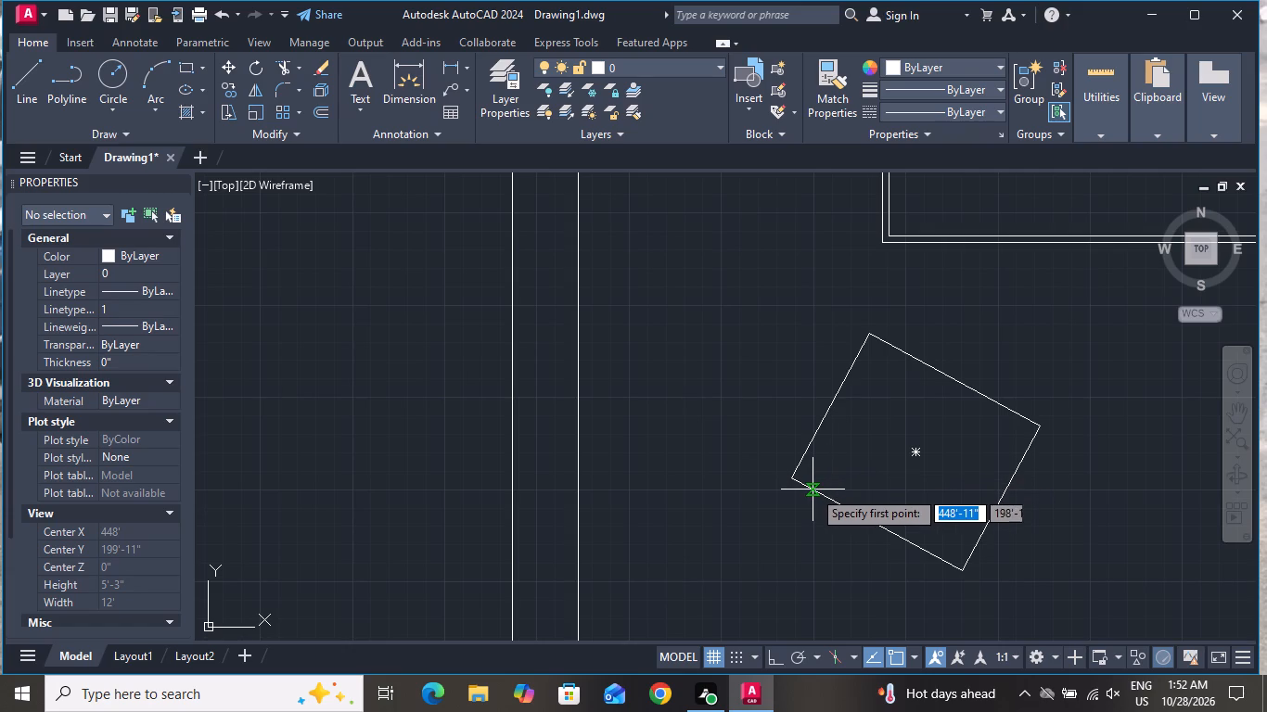
left_click(813, 489)
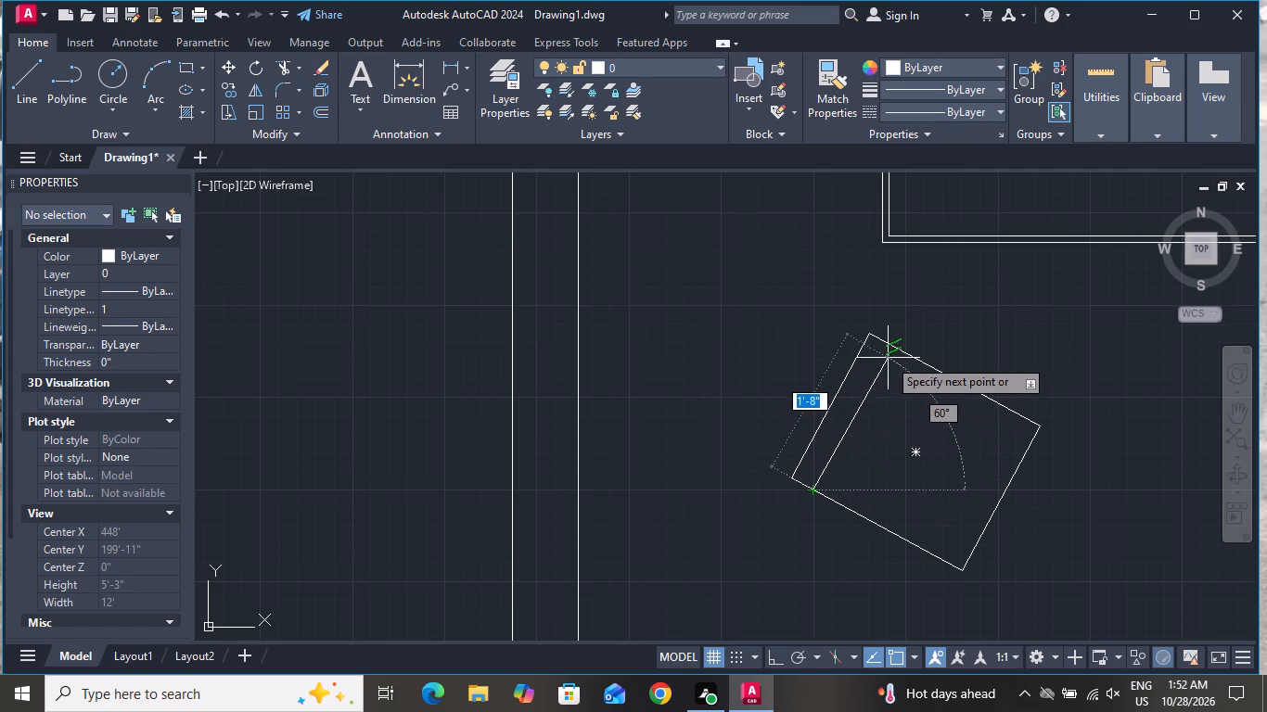
left_click(886, 348)
right_click(886, 347)
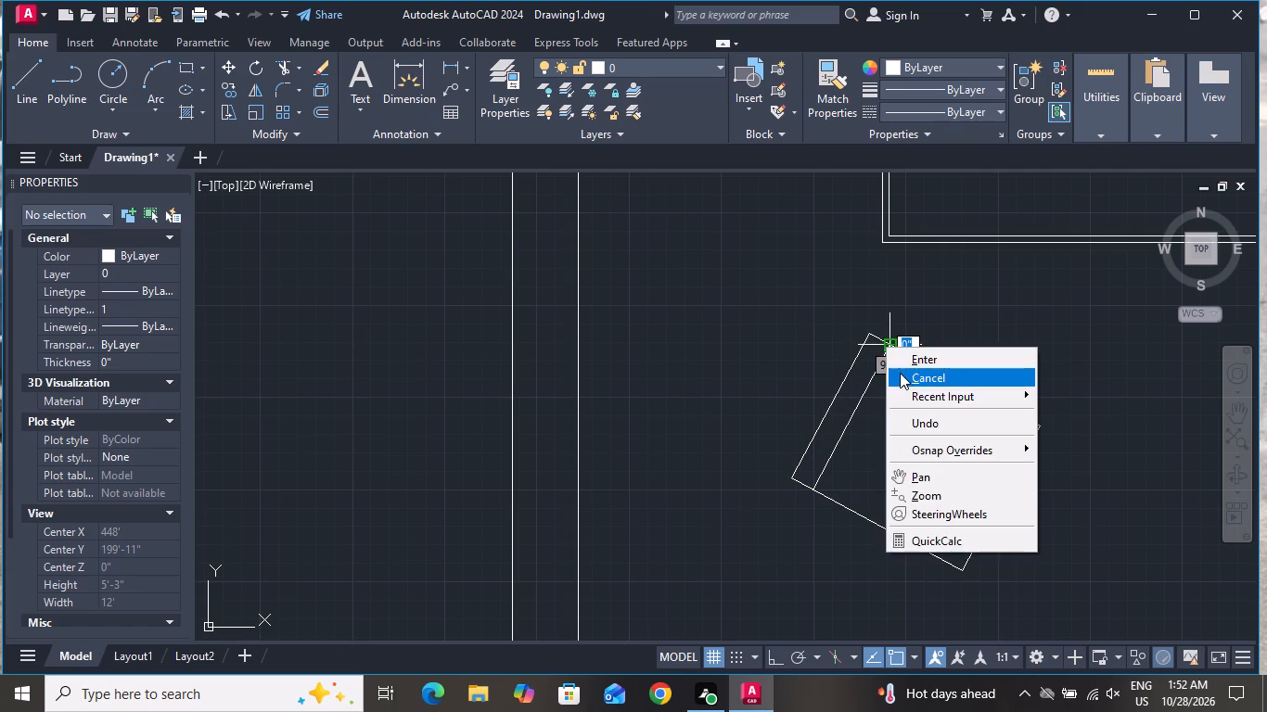
left_click(901, 374)
Draw a line just inside the tilted chair's north side, parallel to it, across the chair's full width.
left_click(29, 93)
scroll(877, 350, "up", 1)
left_click(848, 353)
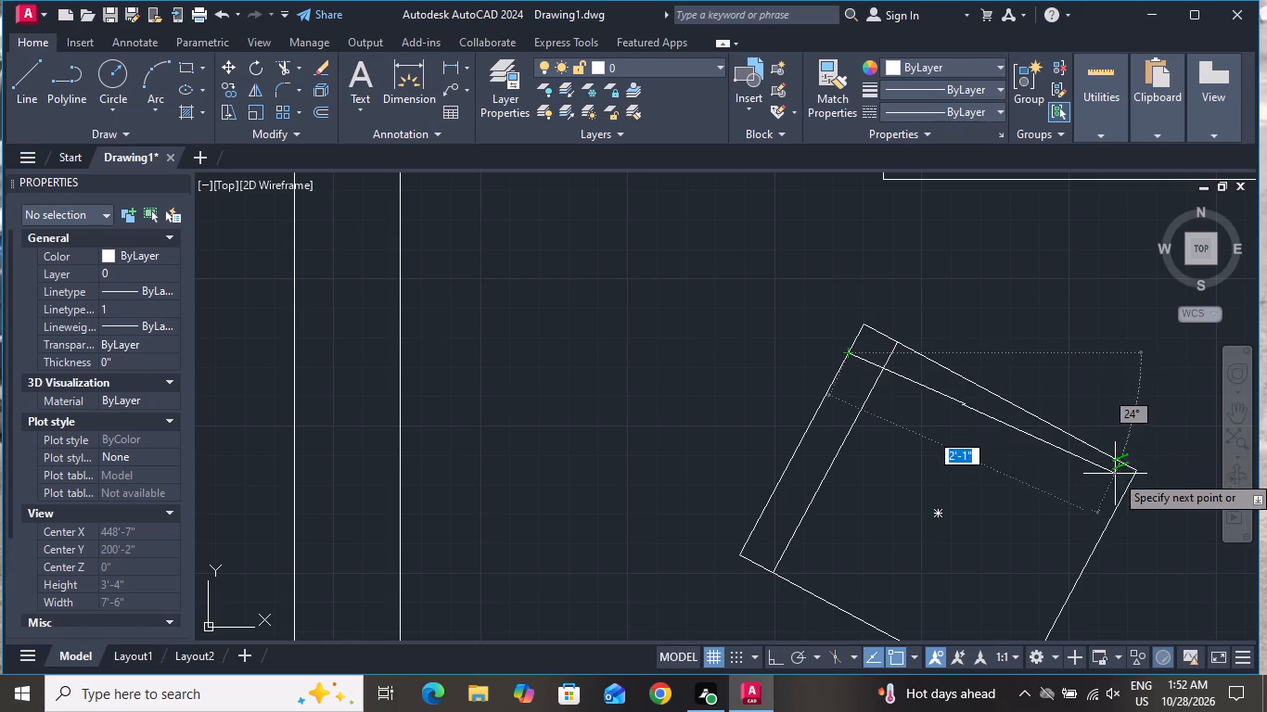
left_click(1120, 501)
right_click(1127, 506)
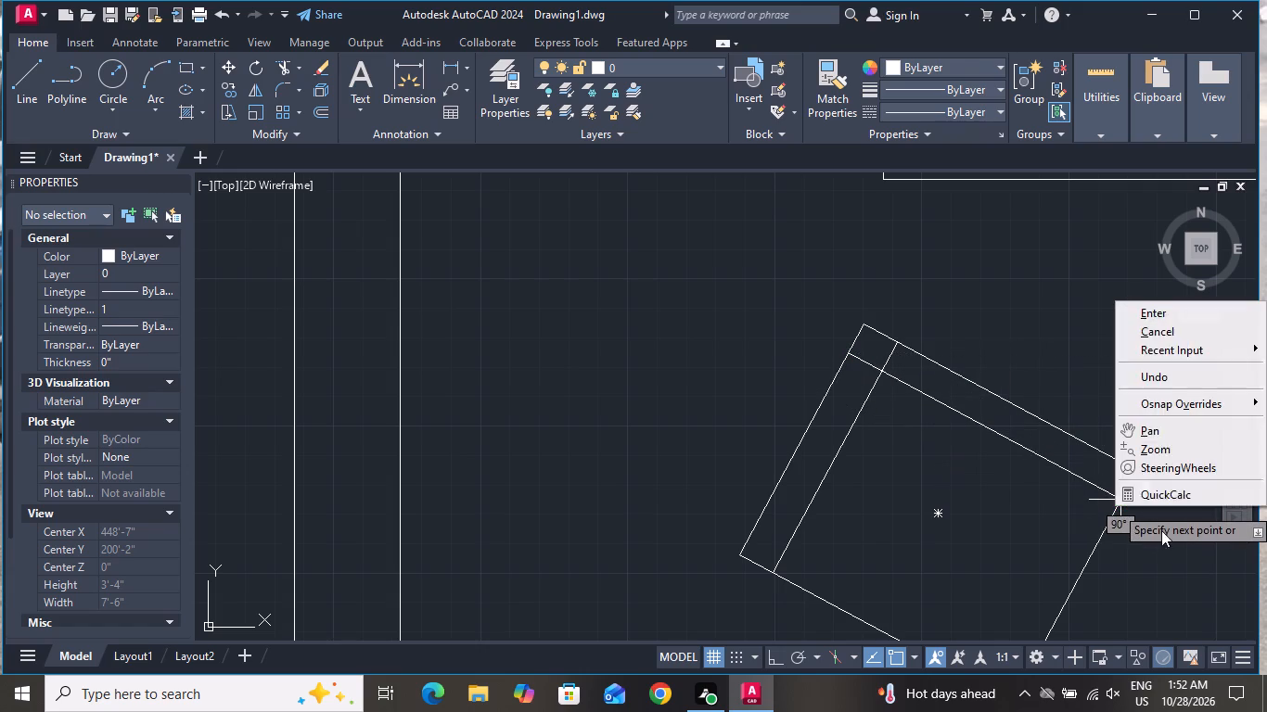
left_click(1147, 332)
Draw a line just inside the tilted chair's east side, parallel to it, across the chair's full depth.
scroll(751, 445, "down", 1)
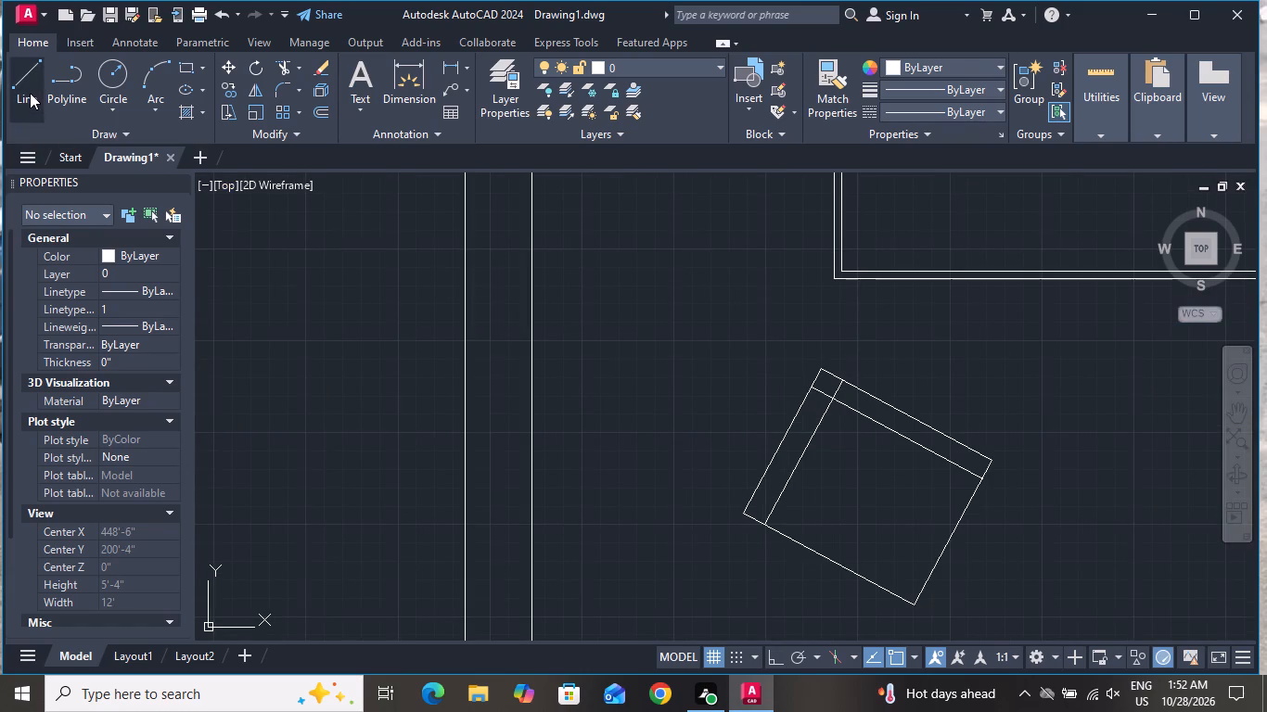
left_click(30, 90)
scroll(621, 399, "down", 1)
scroll(847, 518, "up", 2)
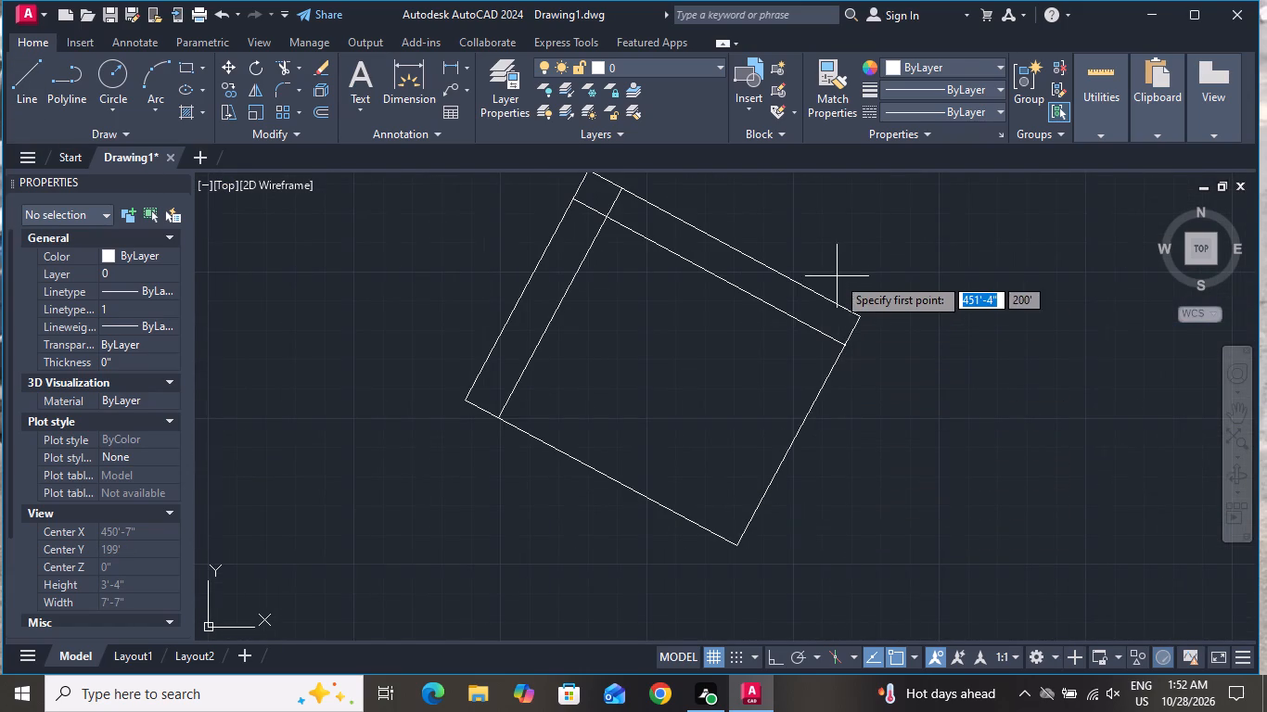
left_click(832, 303)
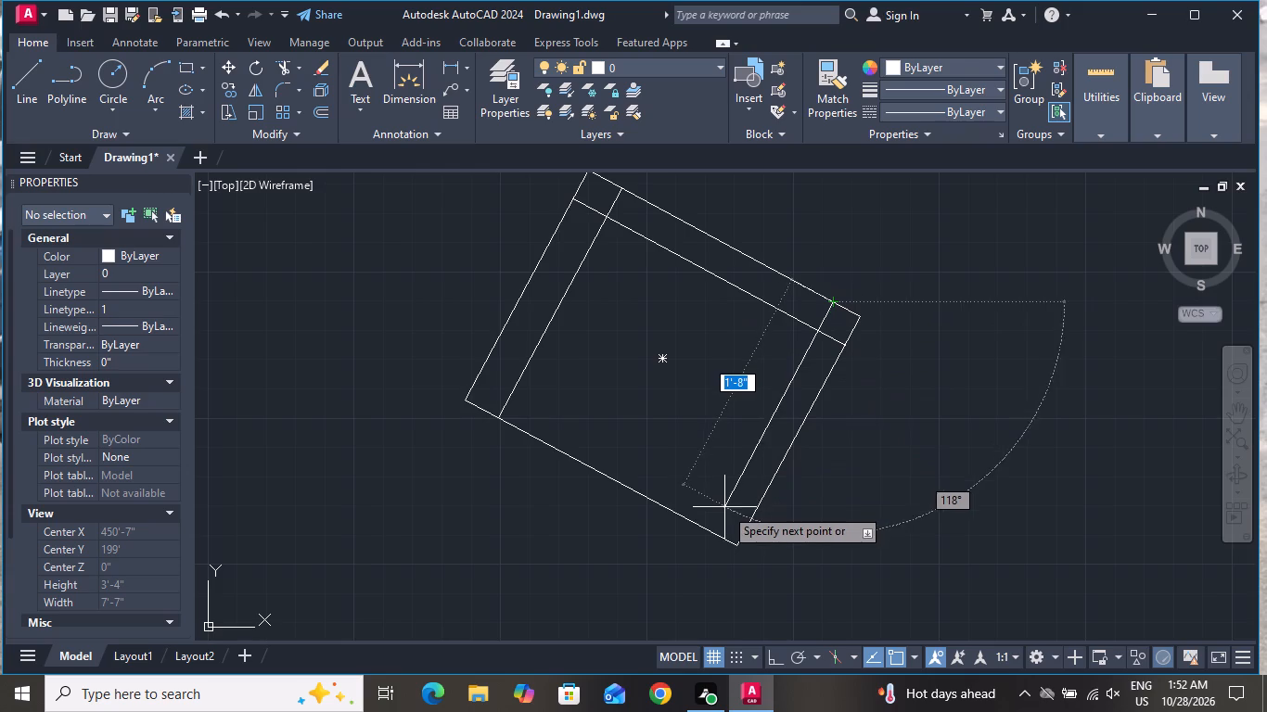
left_click(710, 530)
right_click(711, 531)
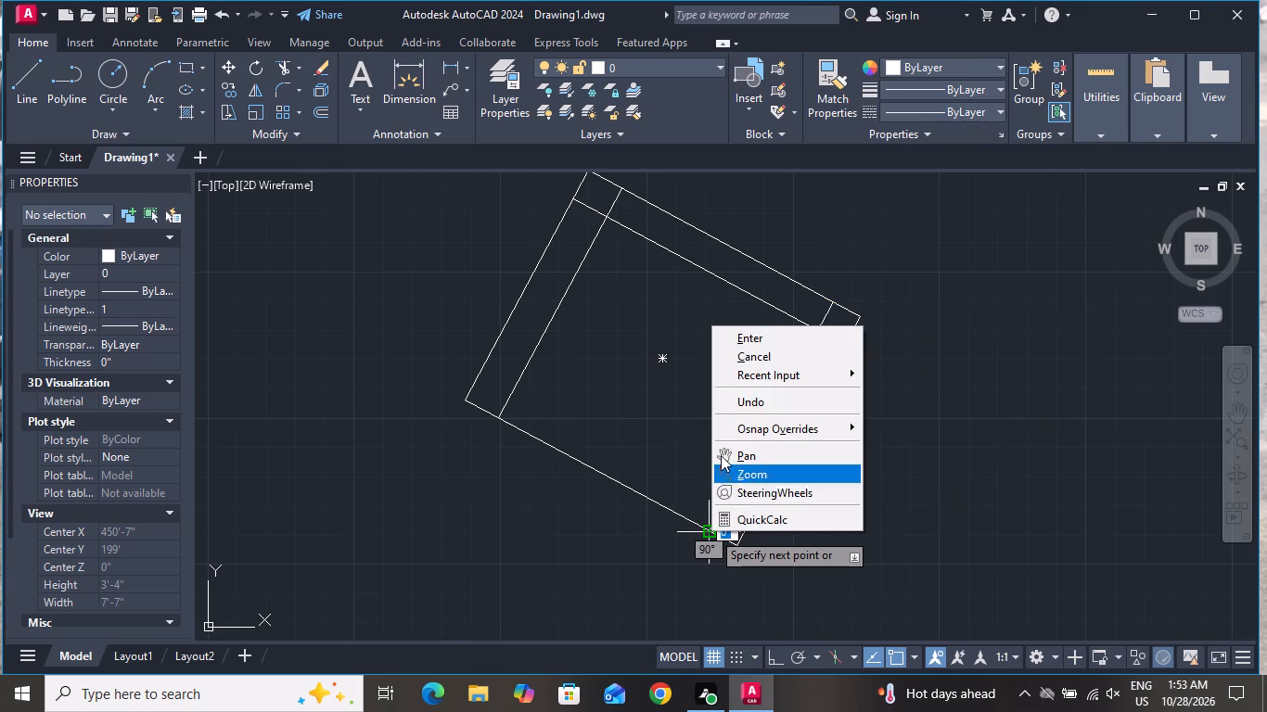
left_click(723, 357)
Draw a line just inside the tilted chair's south side, parallel to it, across the chair's full width.
left_click(33, 85)
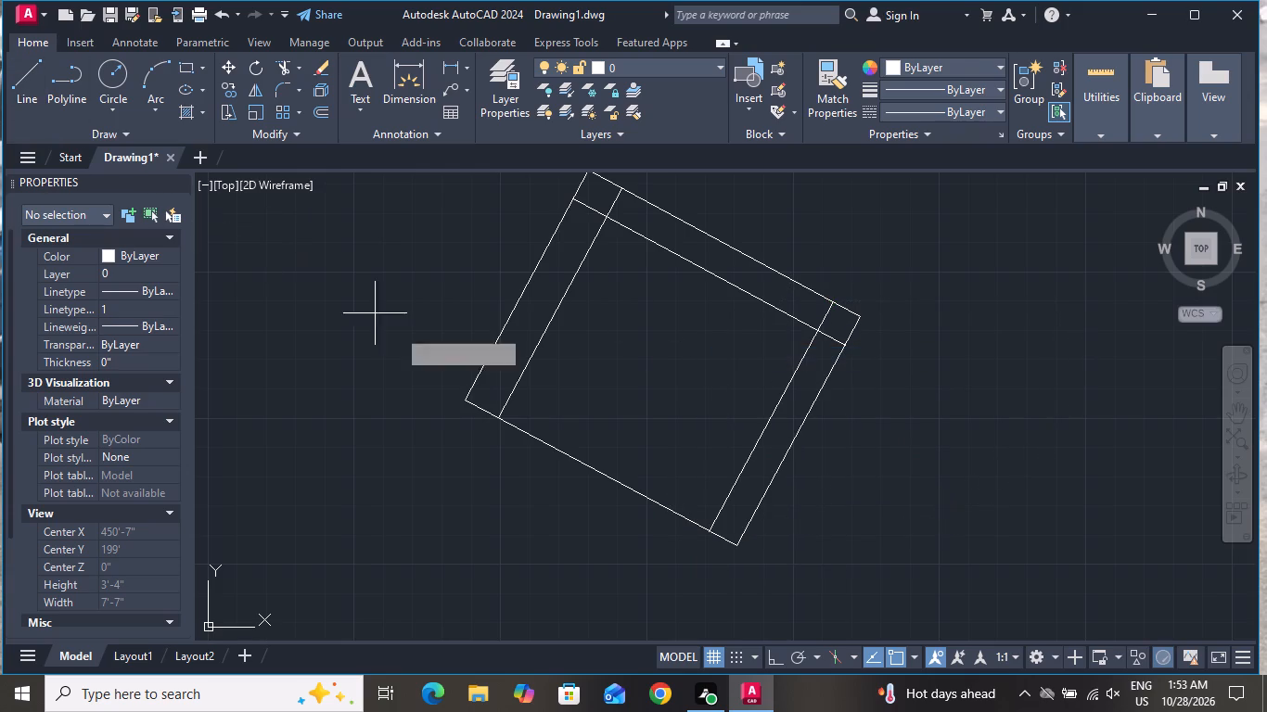
left_click(478, 368)
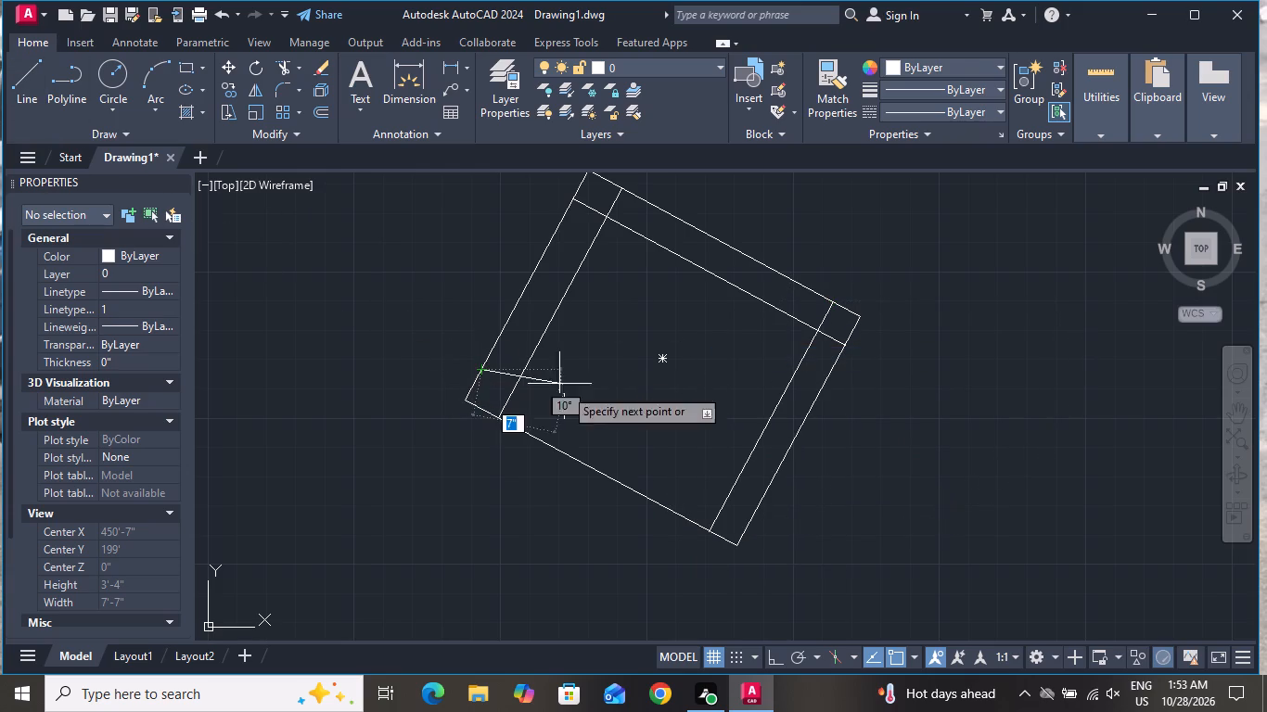
left_click(755, 520)
right_click(758, 517)
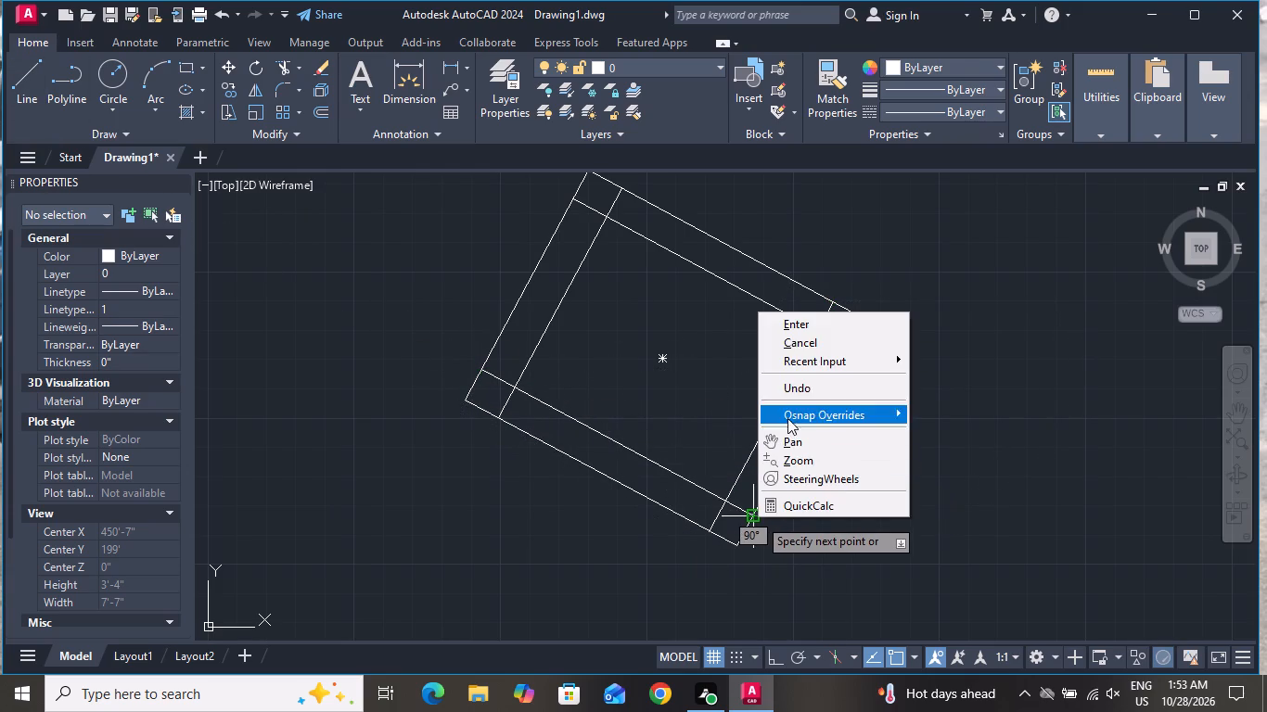
left_click(793, 348)
Draw a rug outline around the bed's southeast corner with orthogonal lines, extending about 1'-7" east and 1' south of the bed.
scroll(791, 355, "down", 4)
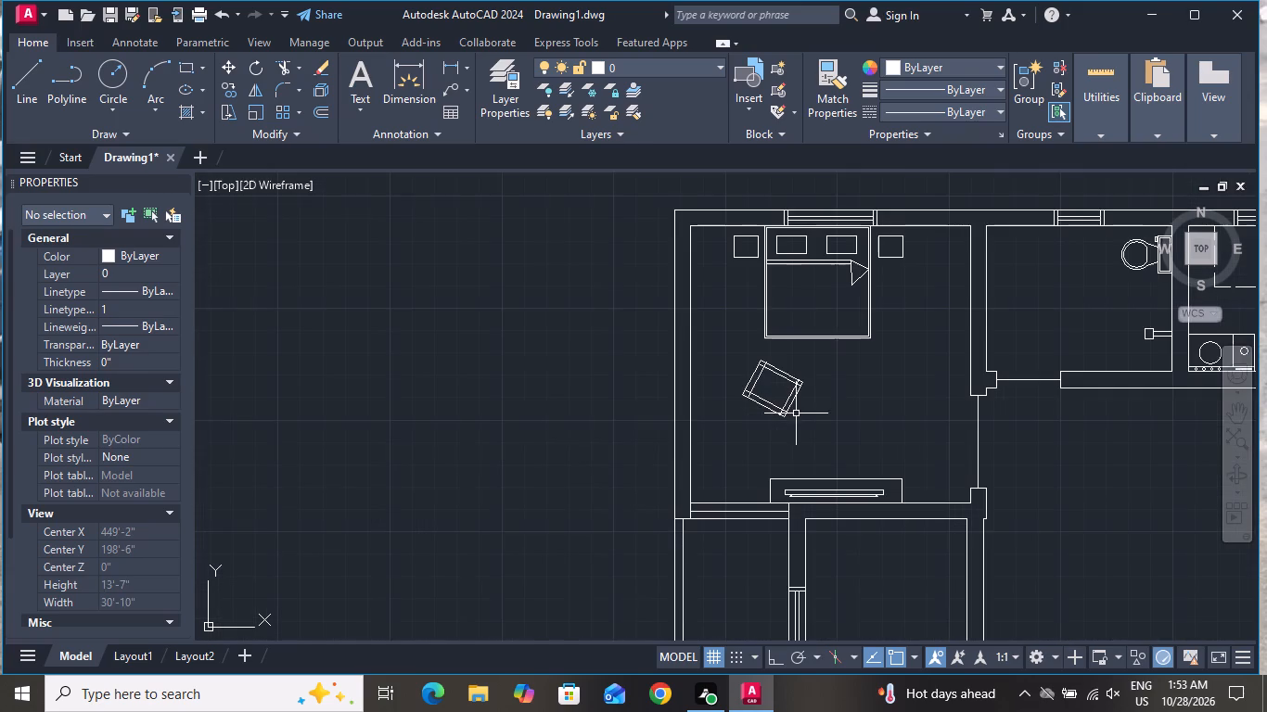
scroll(825, 359, "up", 2)
scroll(841, 463, "down", 2)
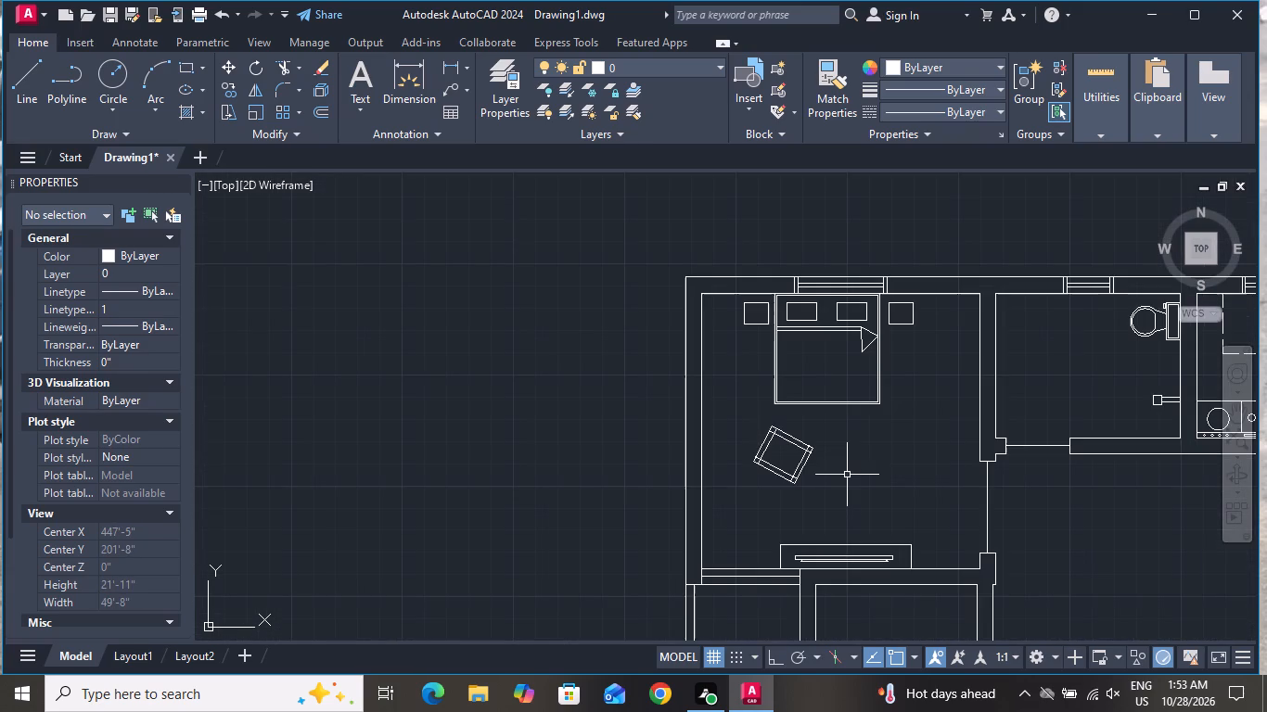
left_click(18, 78)
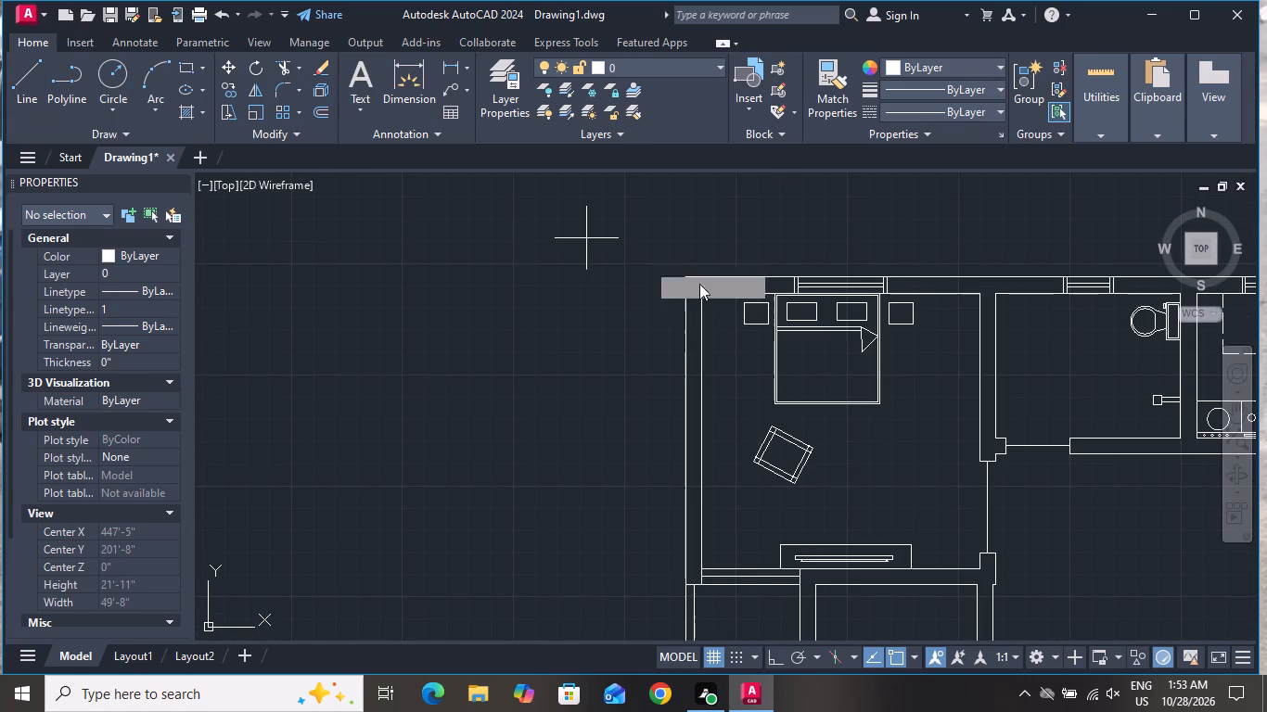
scroll(958, 429, "up", 3)
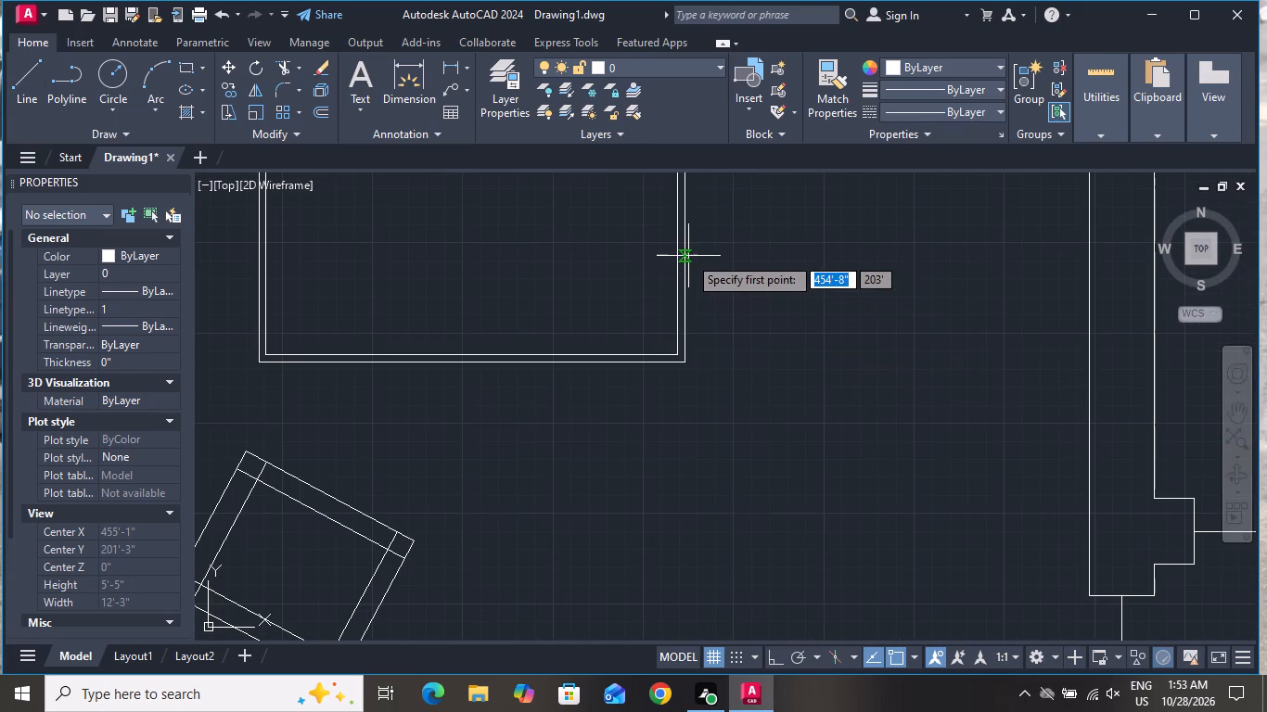
left_click(685, 242)
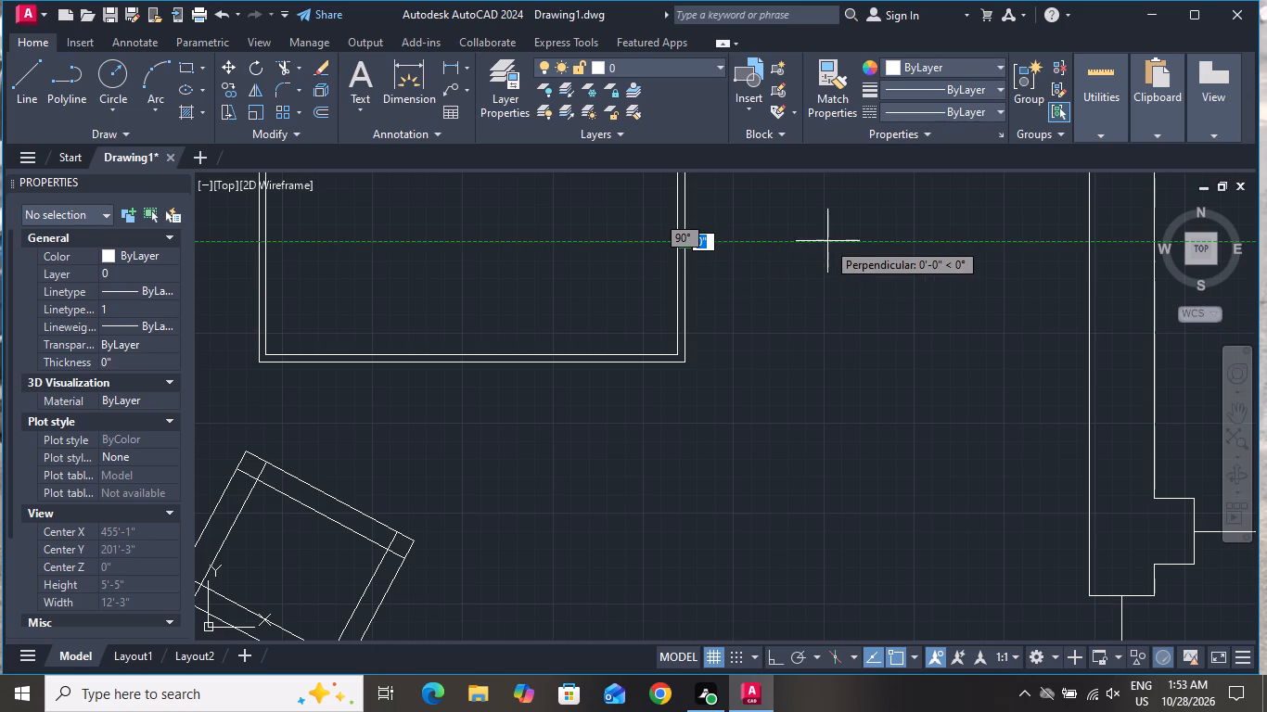
left_click(836, 245)
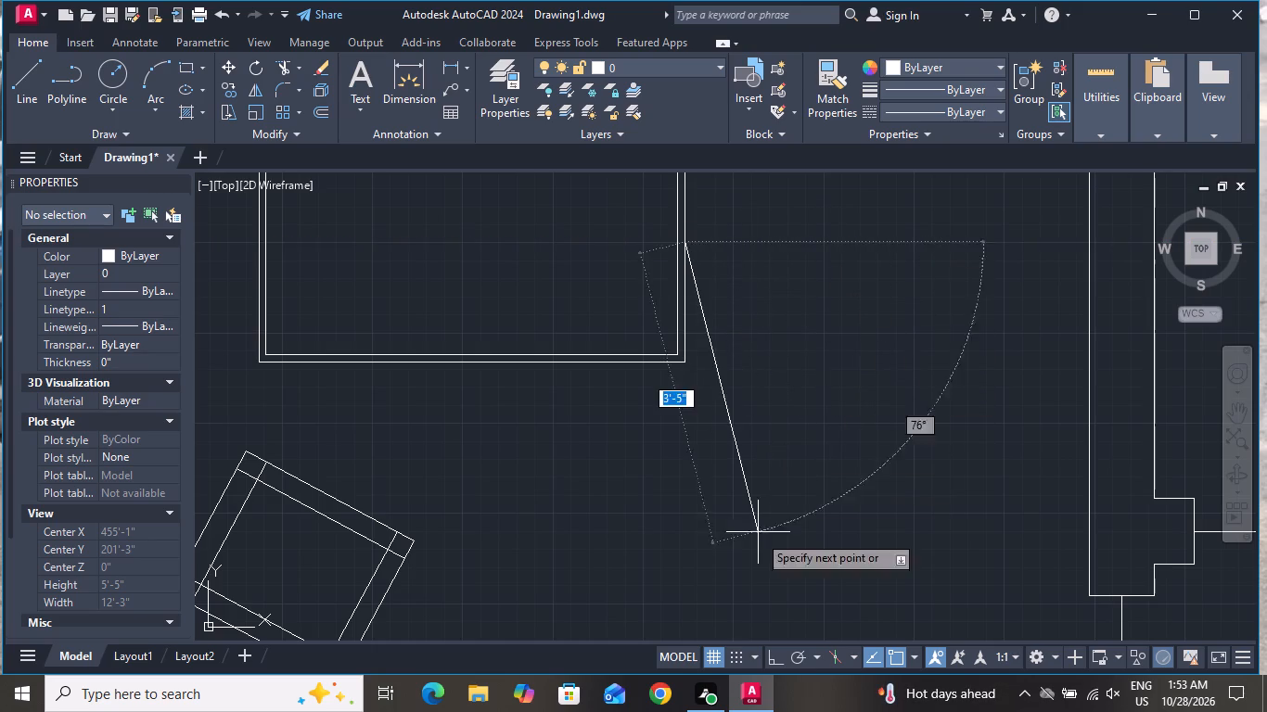
left_click(777, 663)
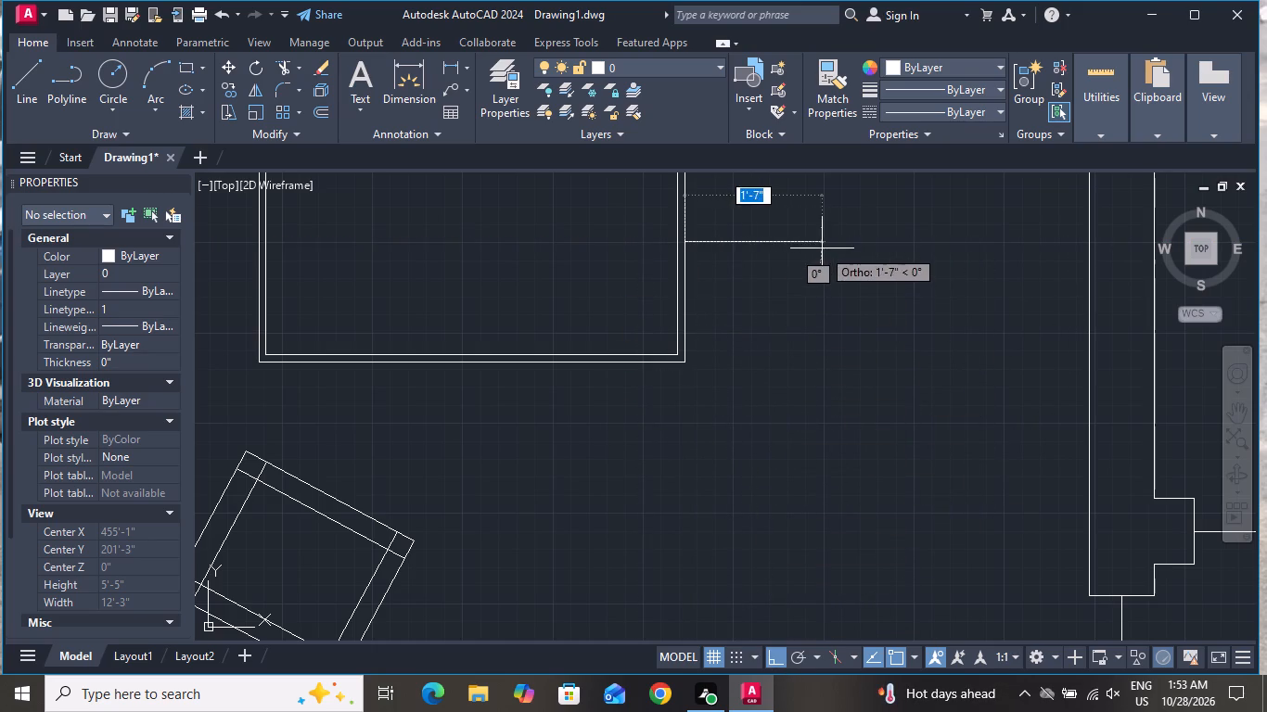
left_click(822, 247)
left_click(799, 448)
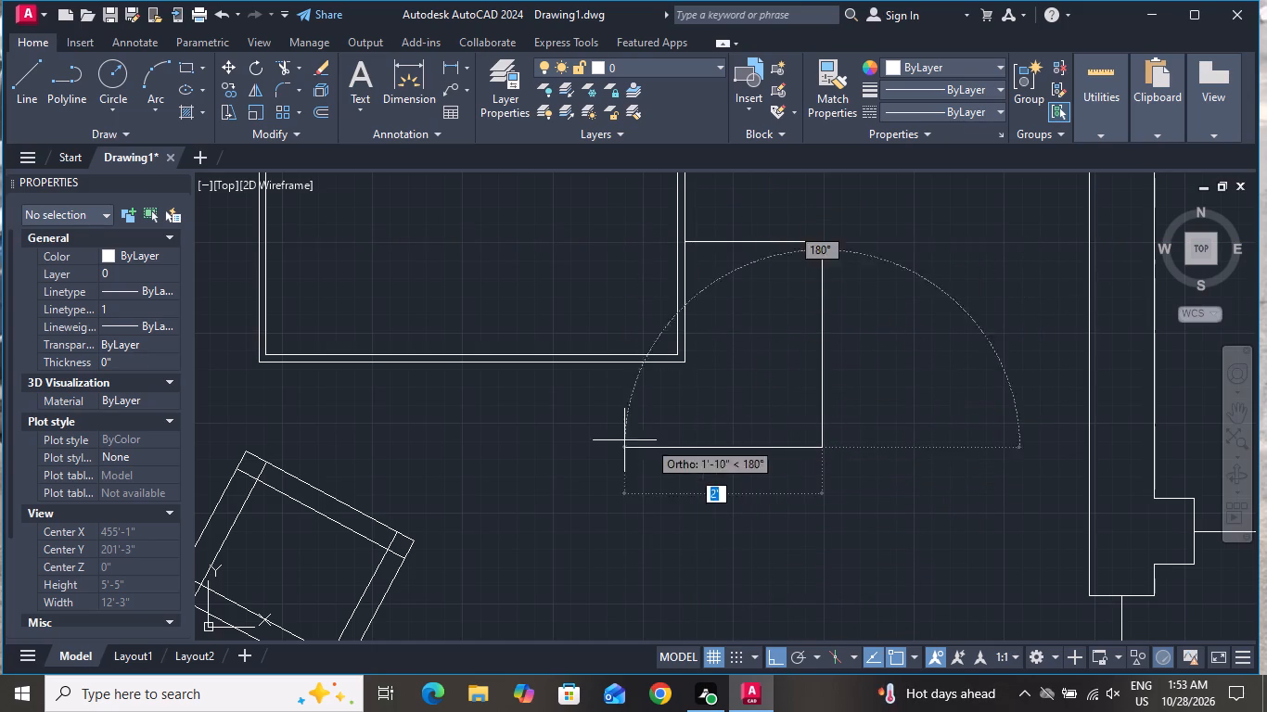
left_click(448, 439)
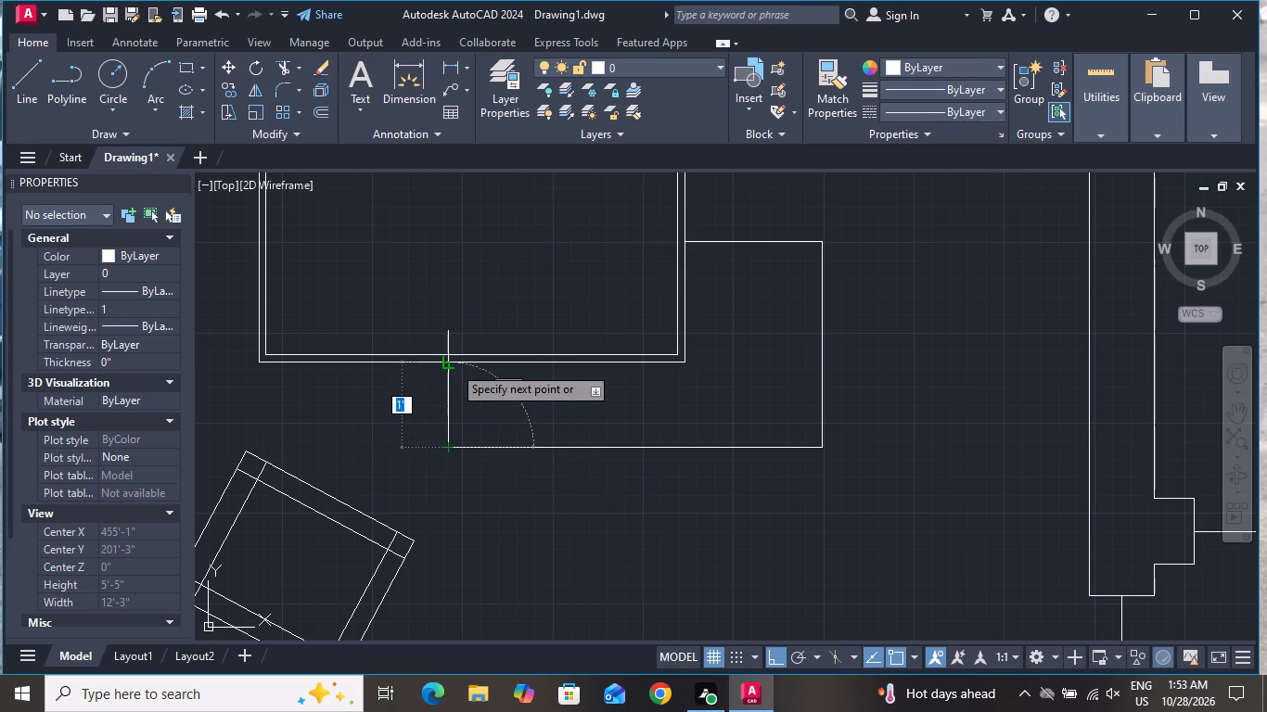
left_click(451, 361)
right_click(461, 367)
left_click(473, 393)
Hatch the rug area at the bed's southeast corner with the ZIGZAG pattern at scale 27.
scroll(645, 456, "down", 3)
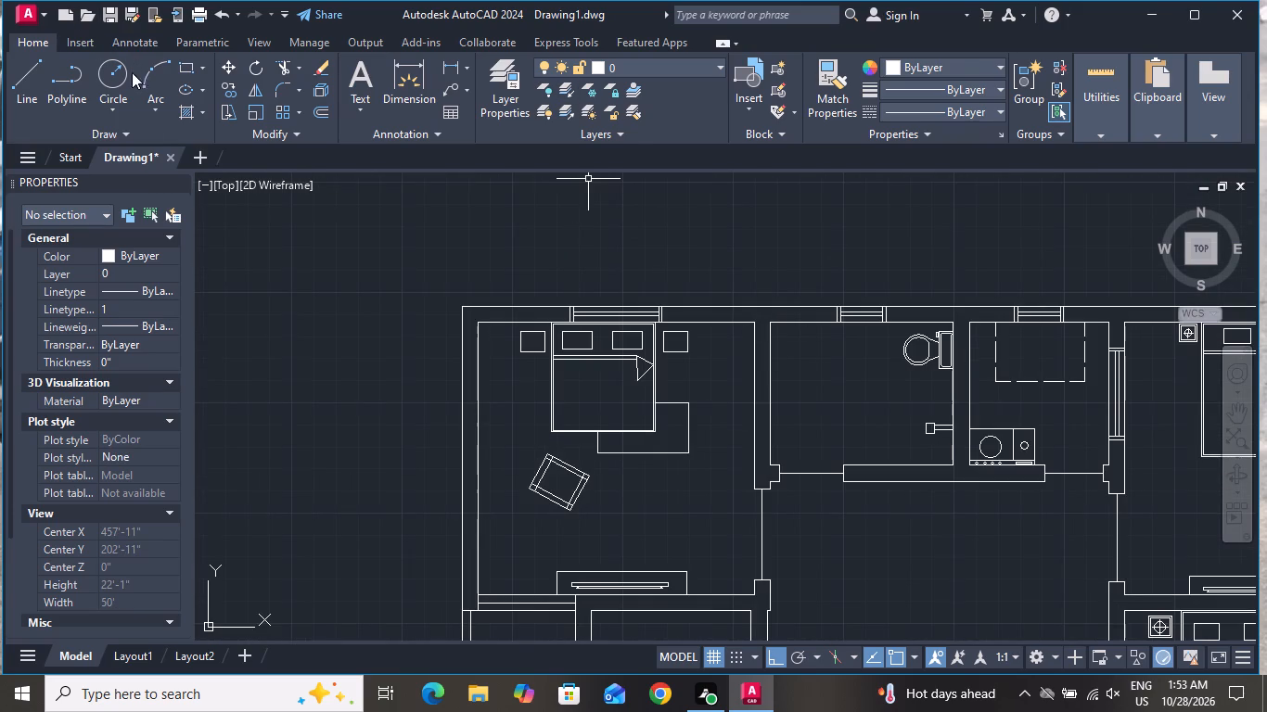
left_click(176, 108)
left_click(186, 112)
left_click(186, 114)
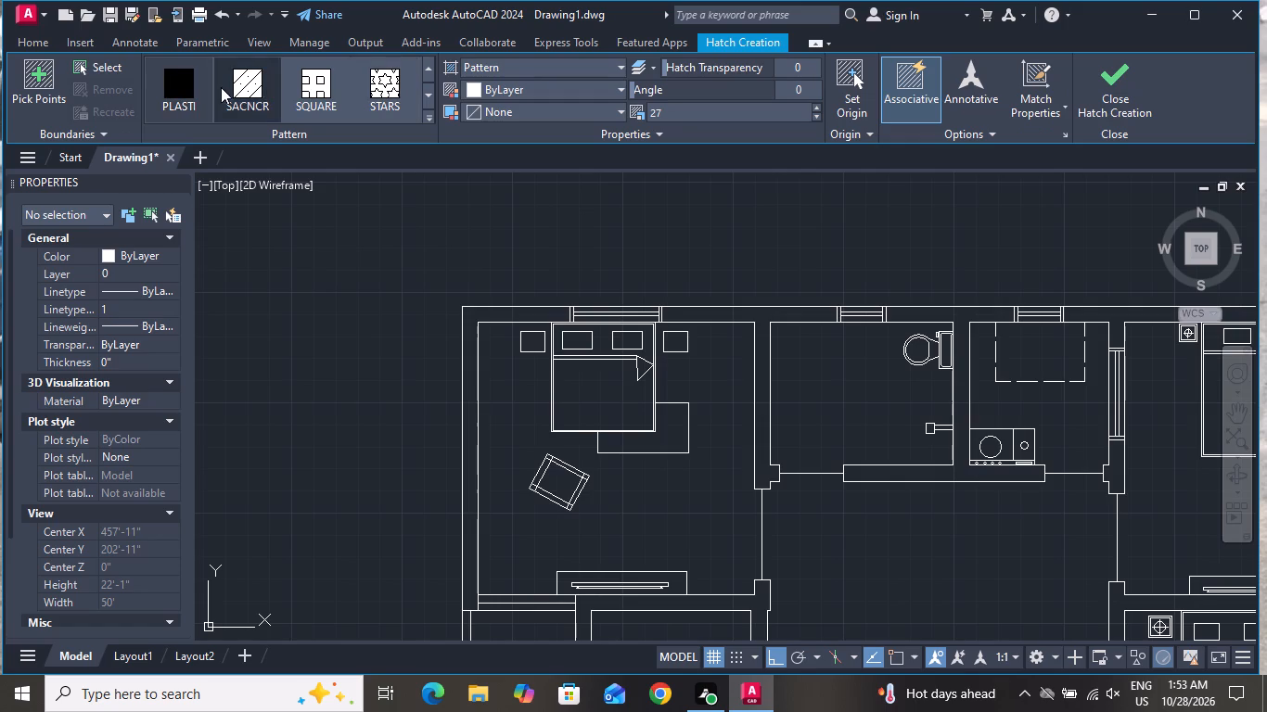
scroll(299, 100, "up", 2)
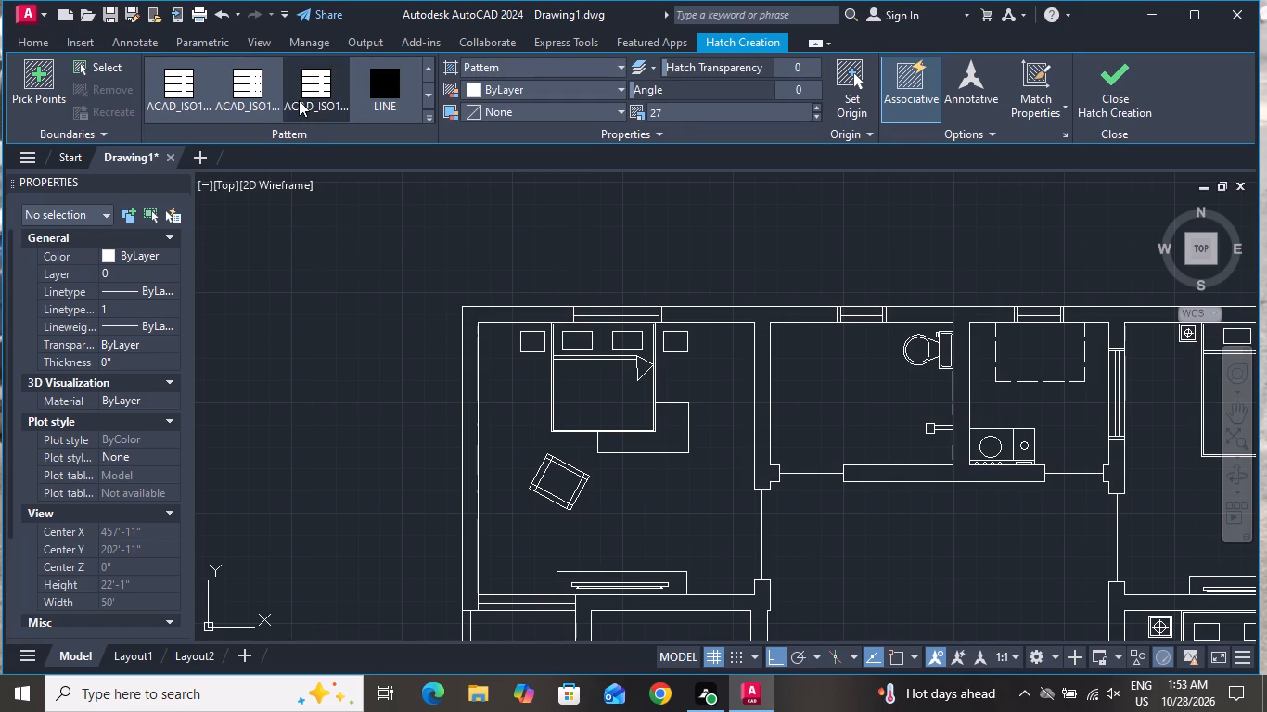
scroll(275, 98, "up", 4)
scroll(275, 96, "down", 4)
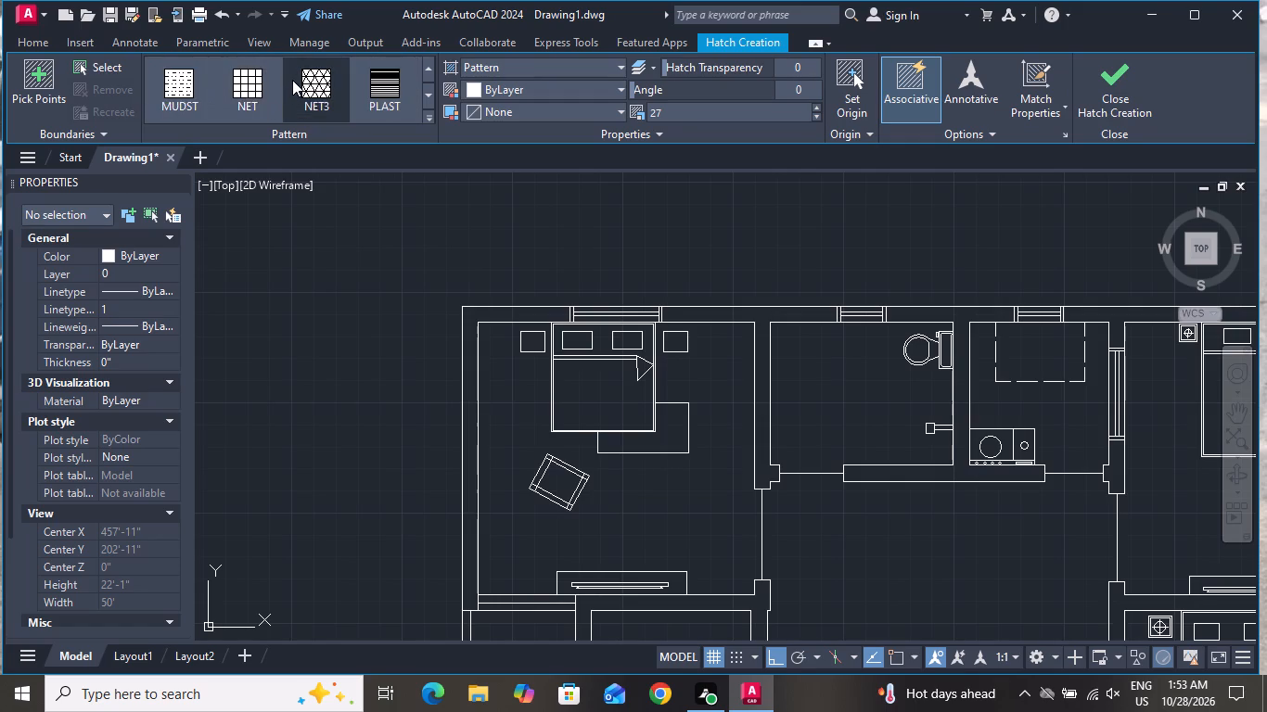
scroll(292, 80, "down", 1)
scroll(365, 109, "down", 1)
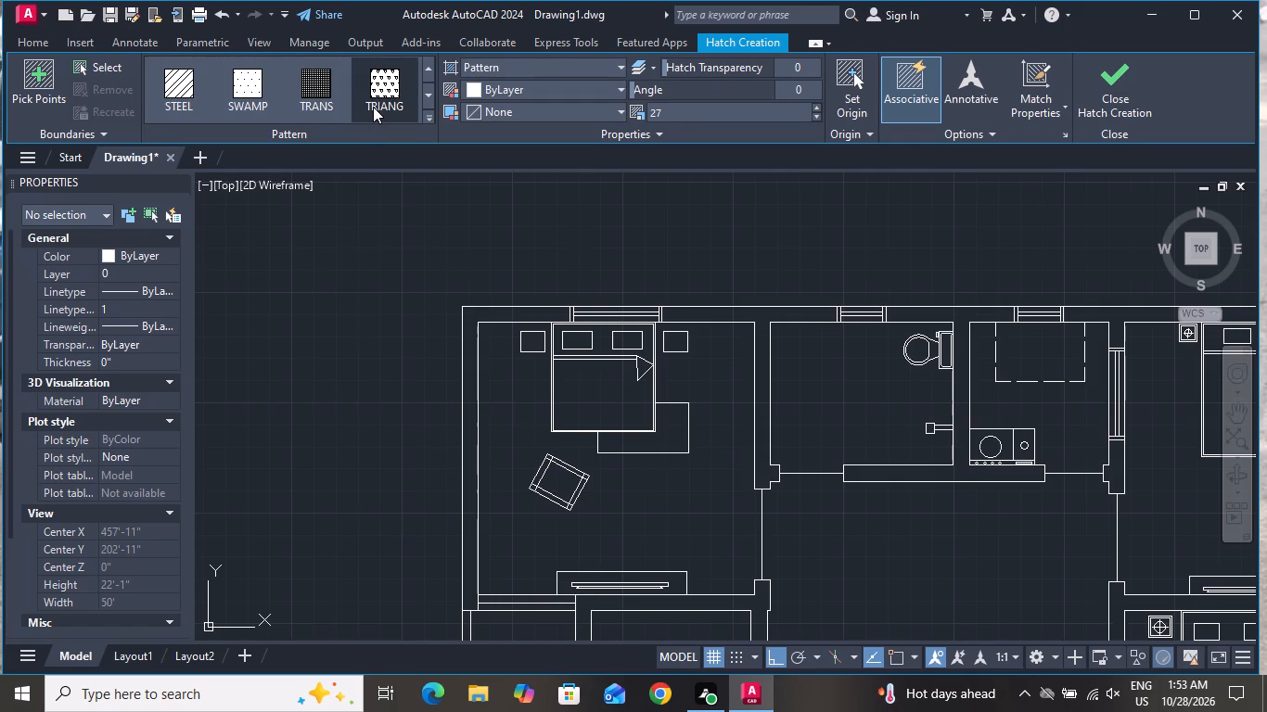
scroll(373, 107, "down", 2)
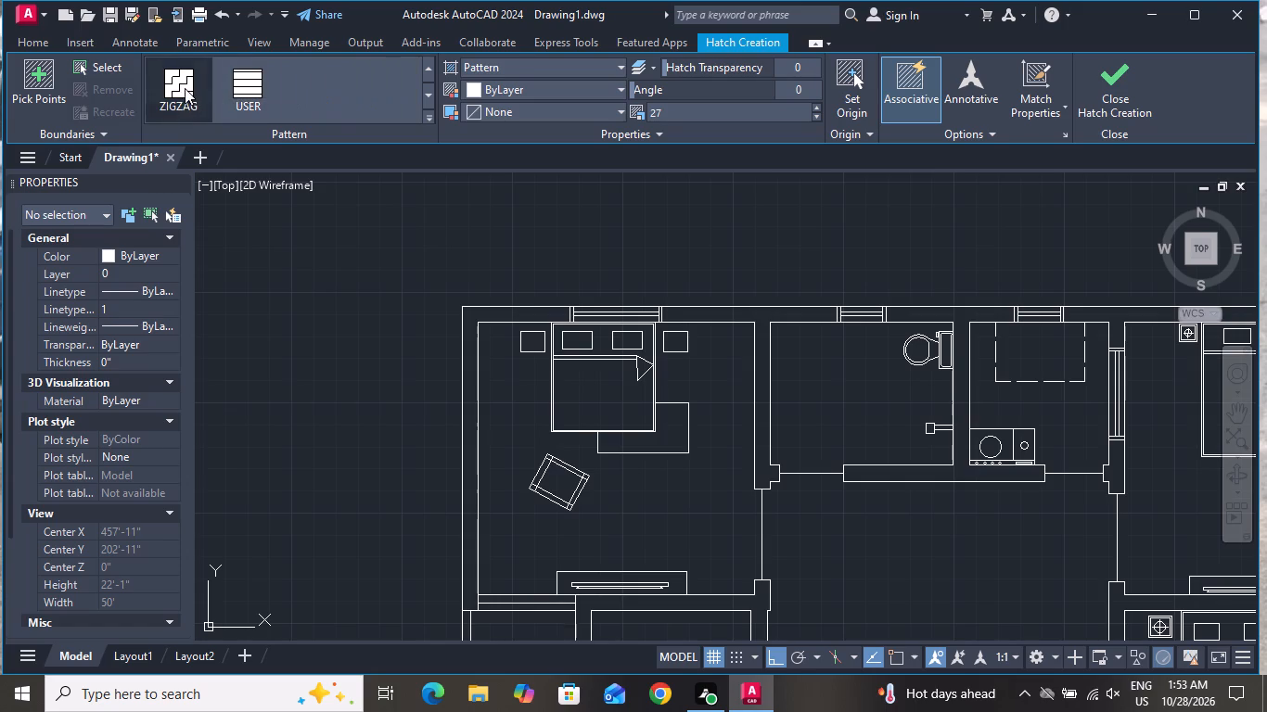
left_click(185, 88)
left_click(664, 443)
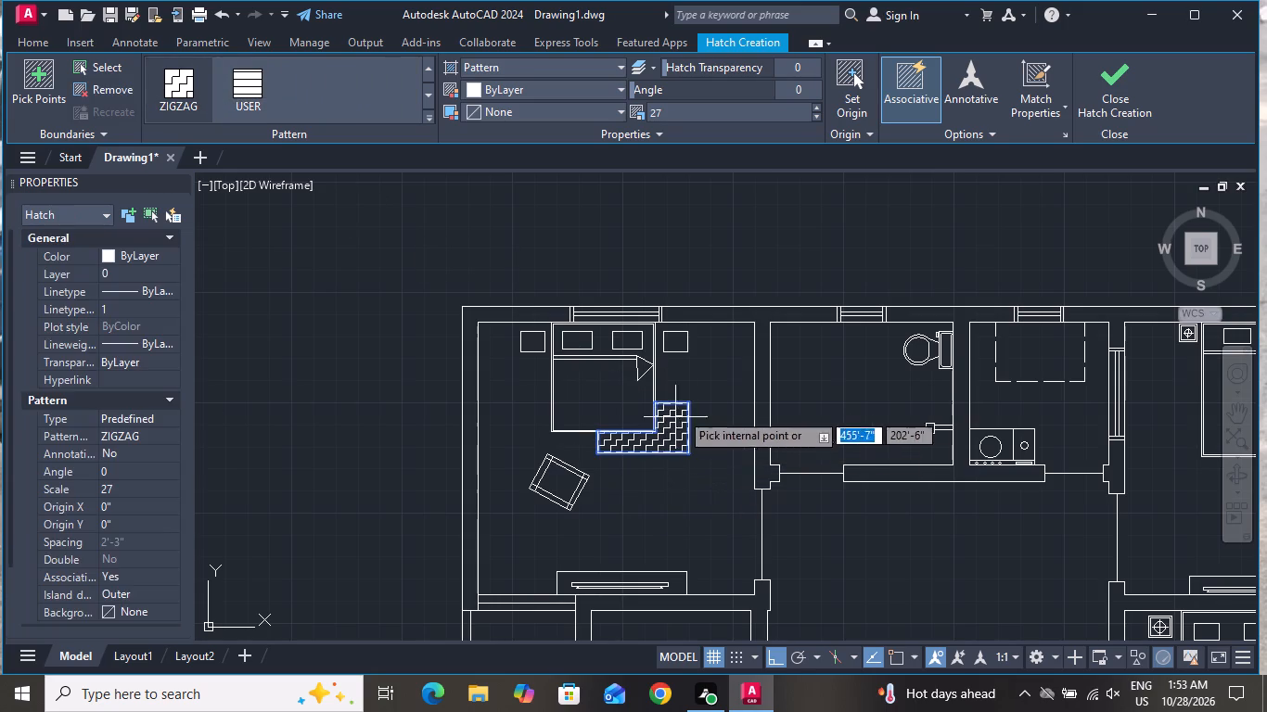
right_click(717, 376)
left_click(761, 400)
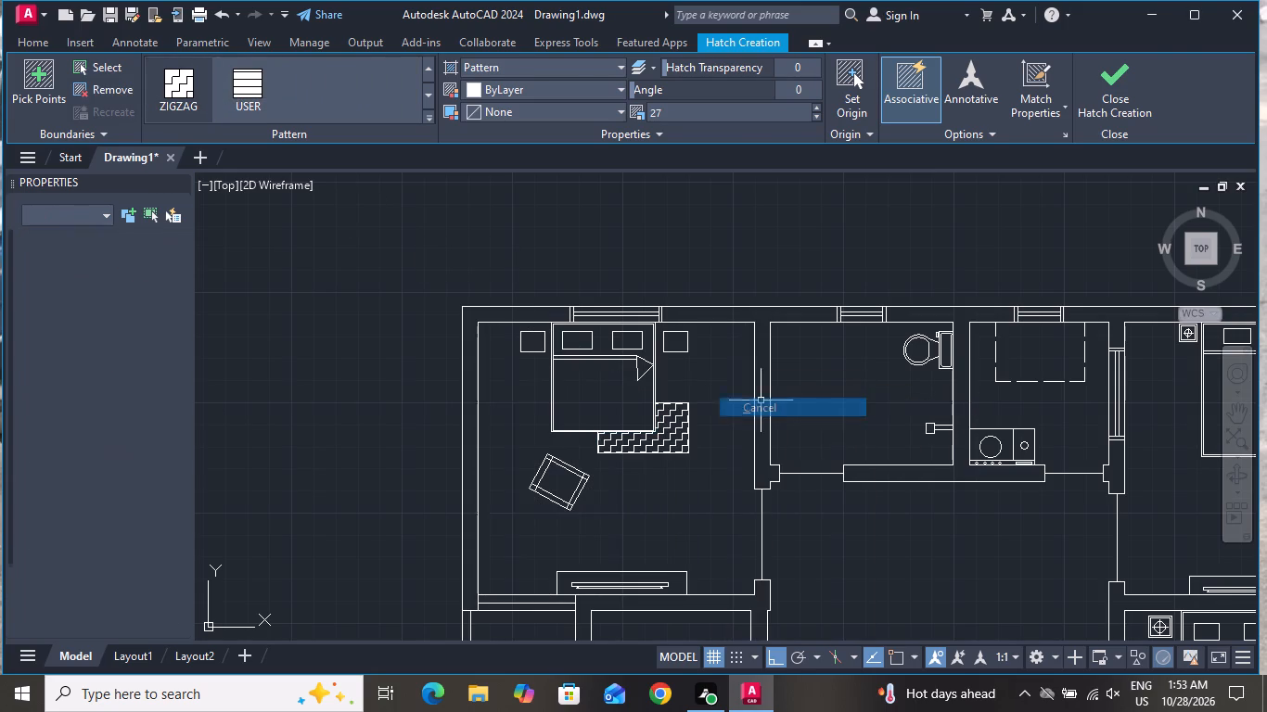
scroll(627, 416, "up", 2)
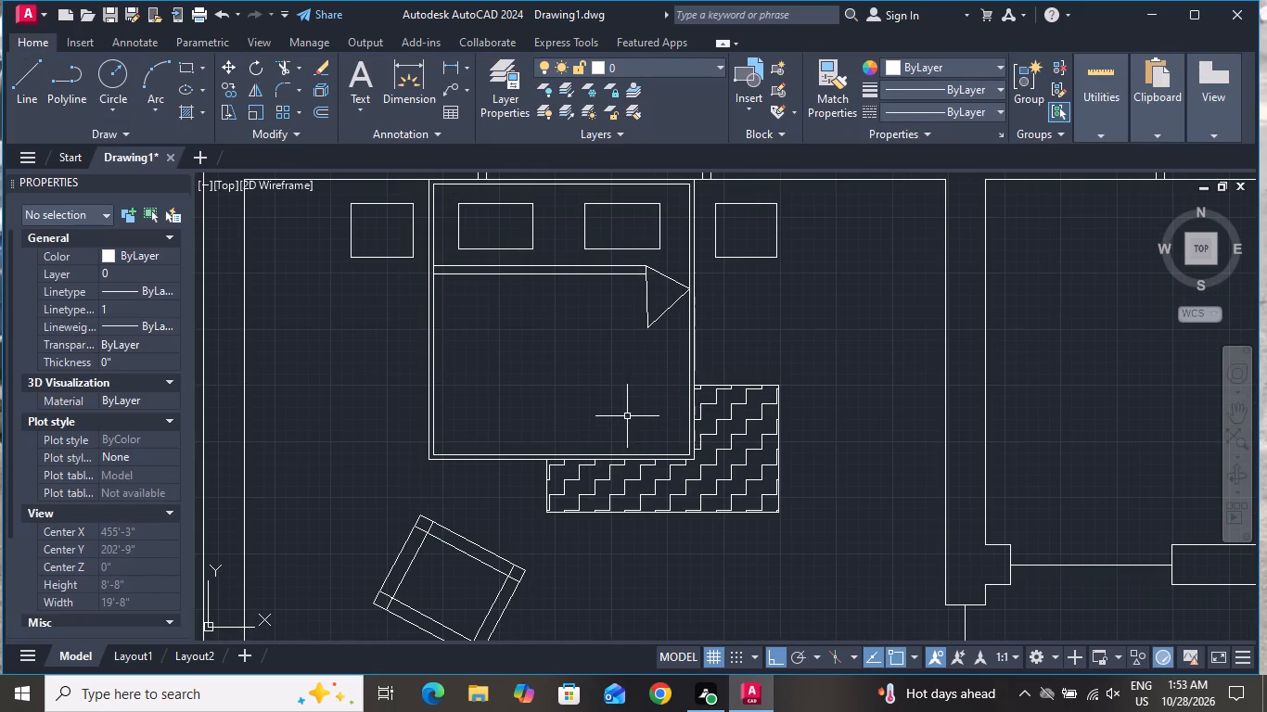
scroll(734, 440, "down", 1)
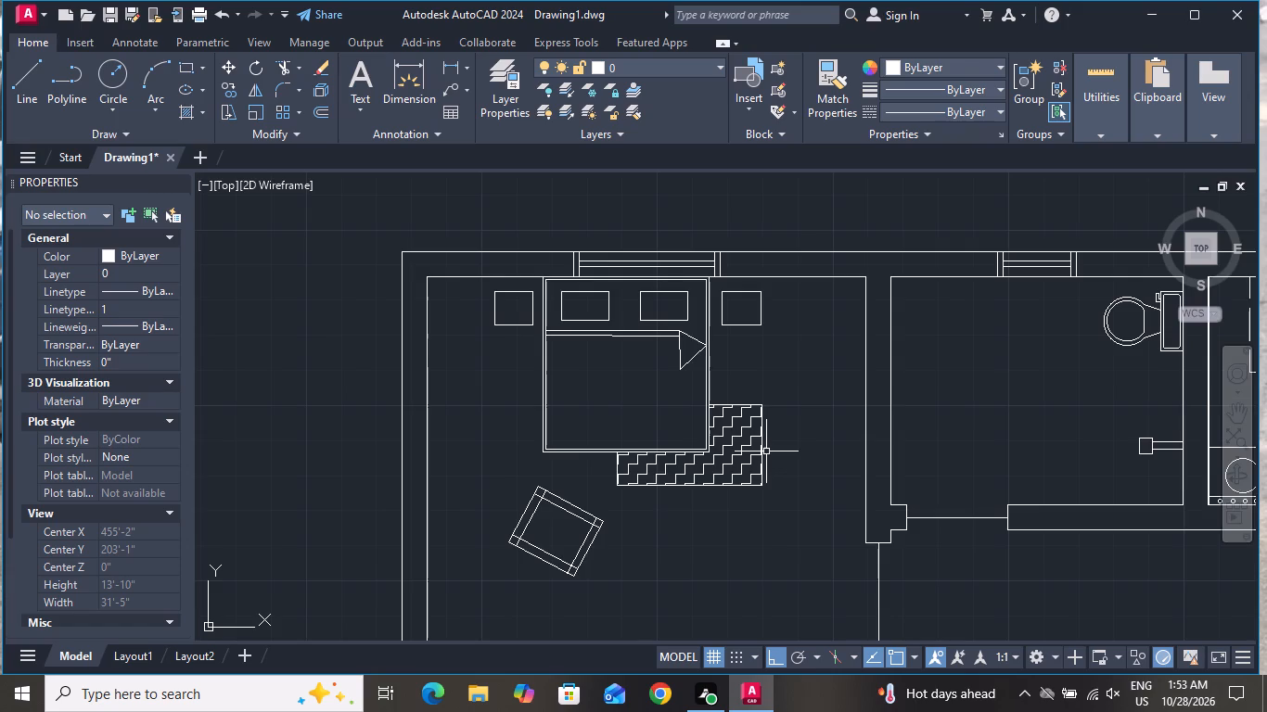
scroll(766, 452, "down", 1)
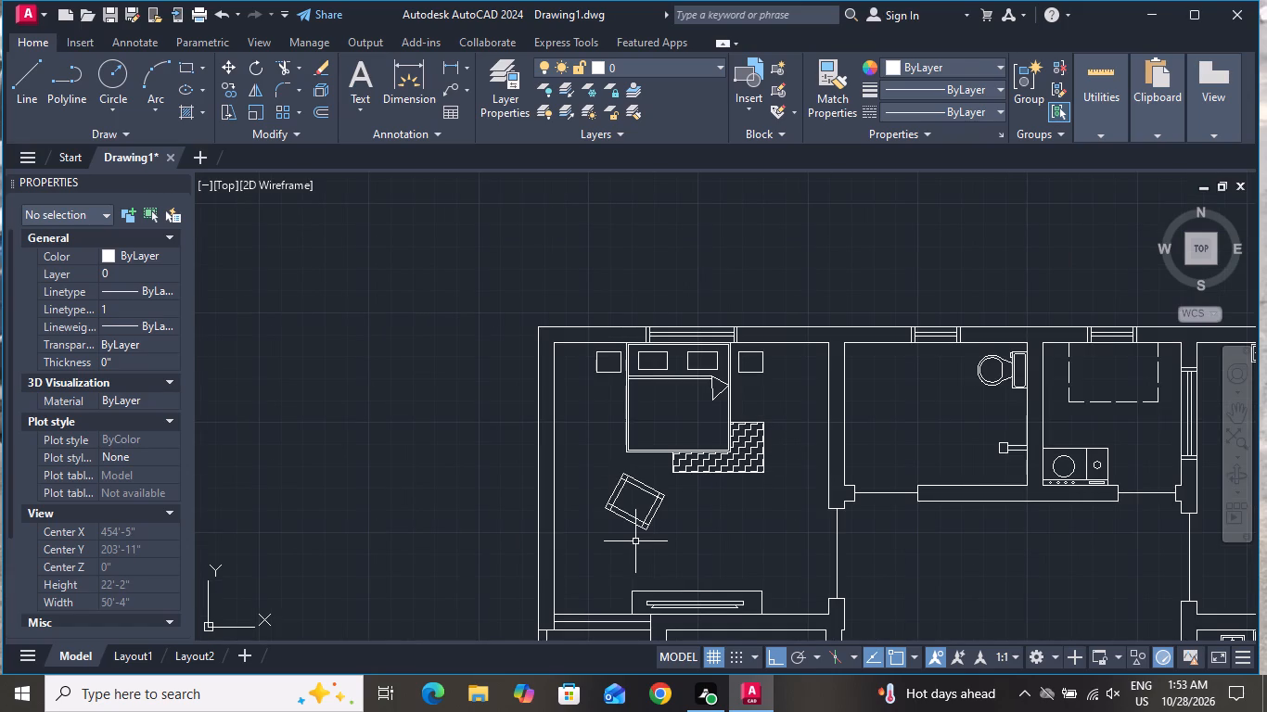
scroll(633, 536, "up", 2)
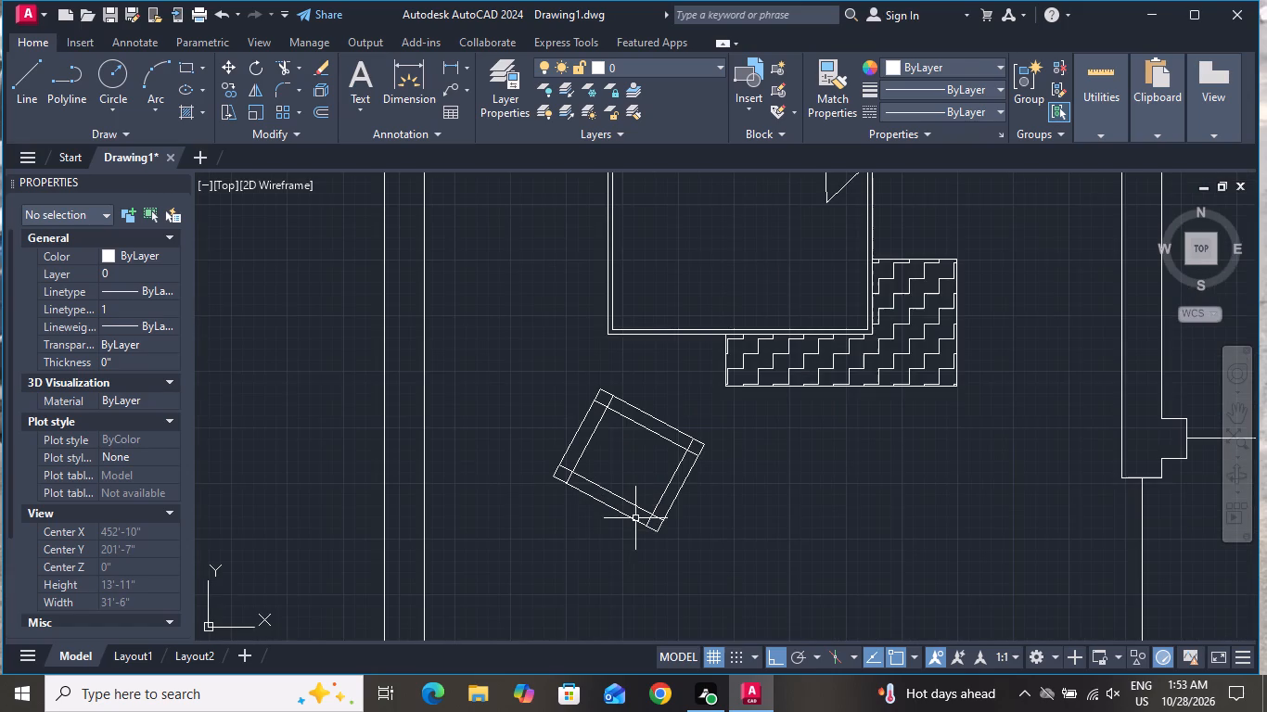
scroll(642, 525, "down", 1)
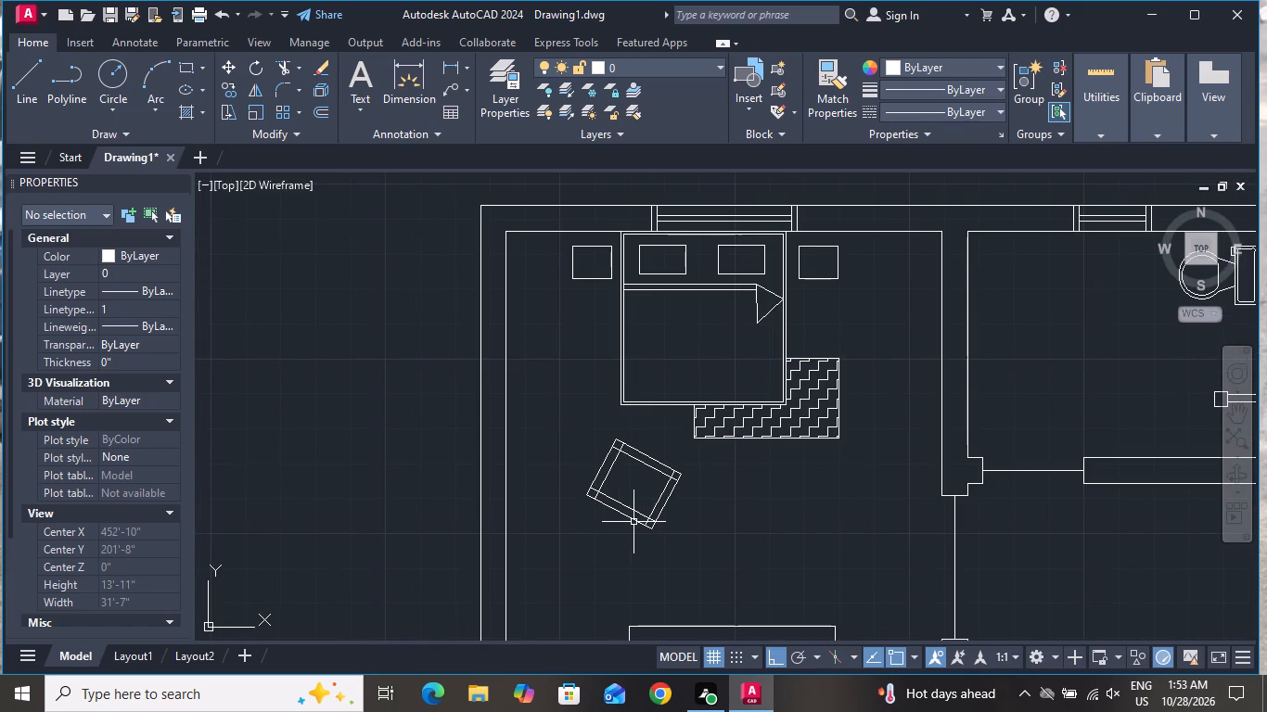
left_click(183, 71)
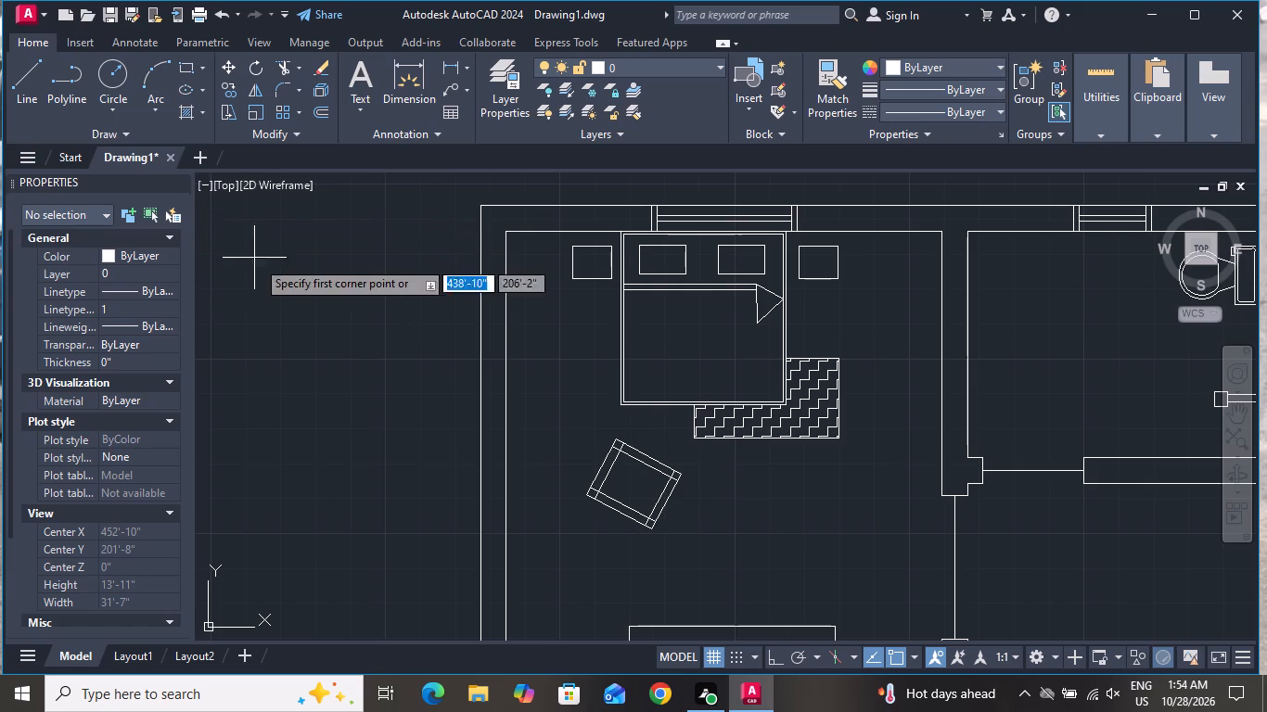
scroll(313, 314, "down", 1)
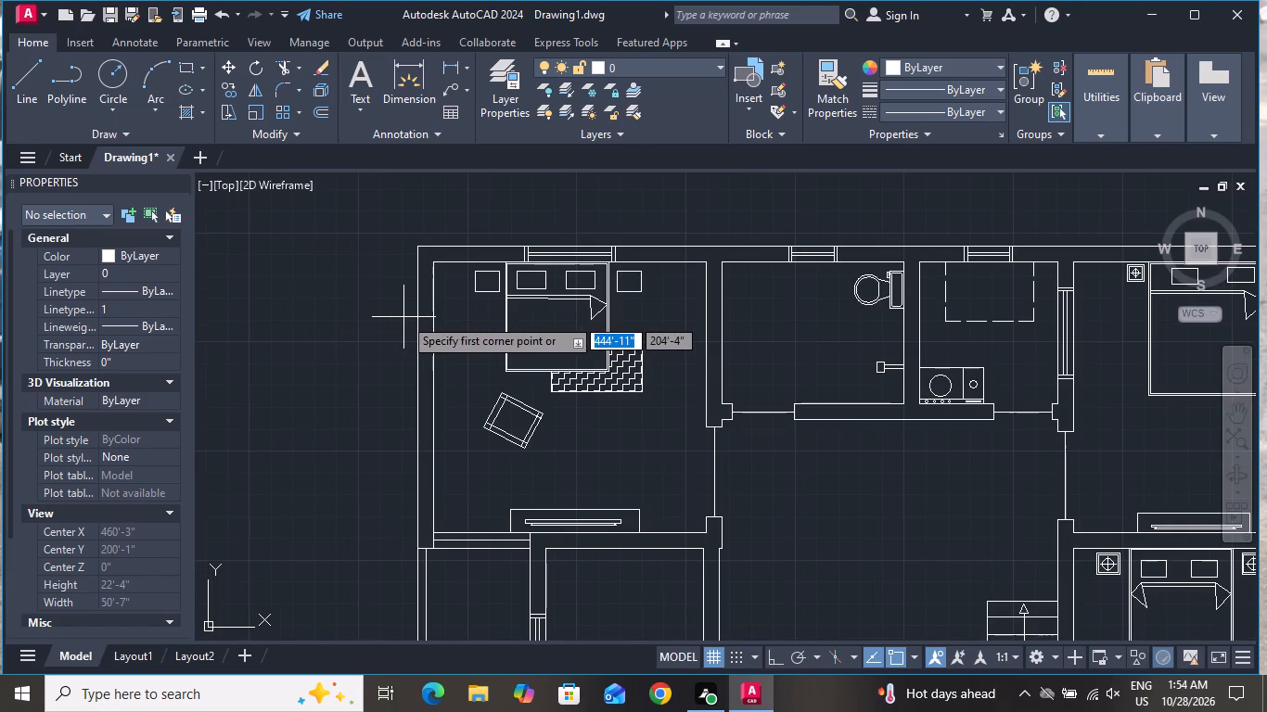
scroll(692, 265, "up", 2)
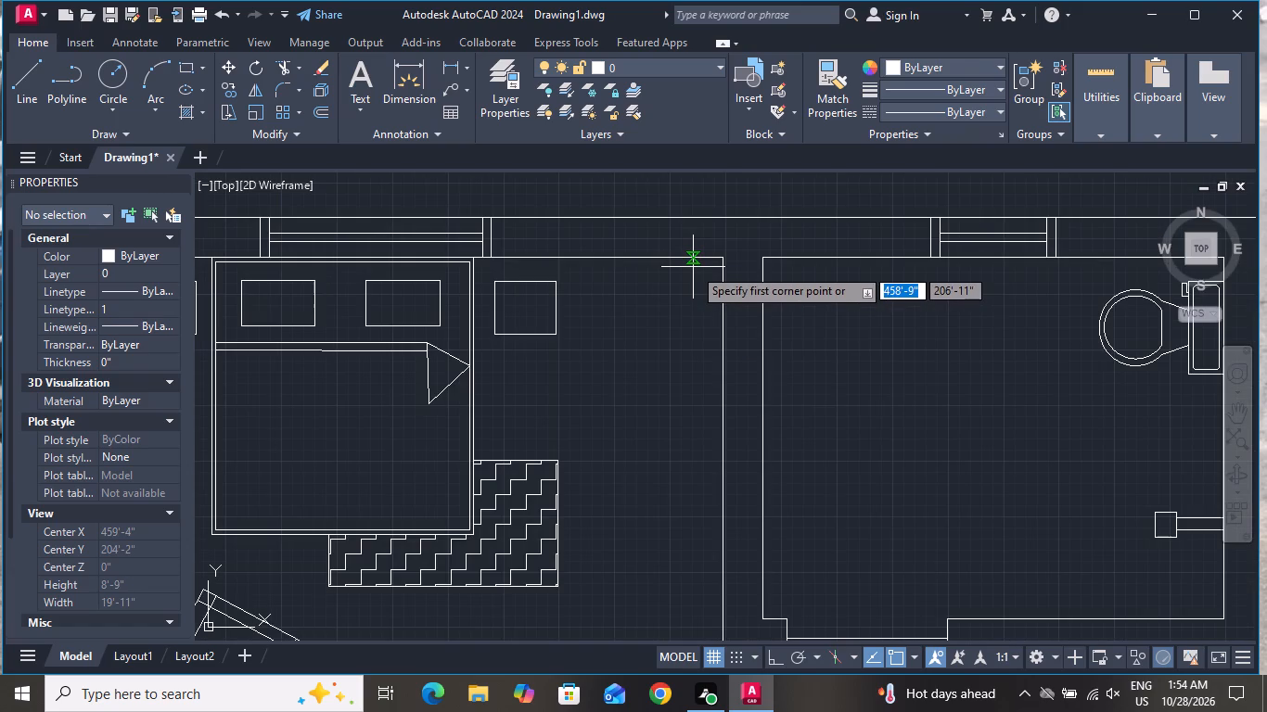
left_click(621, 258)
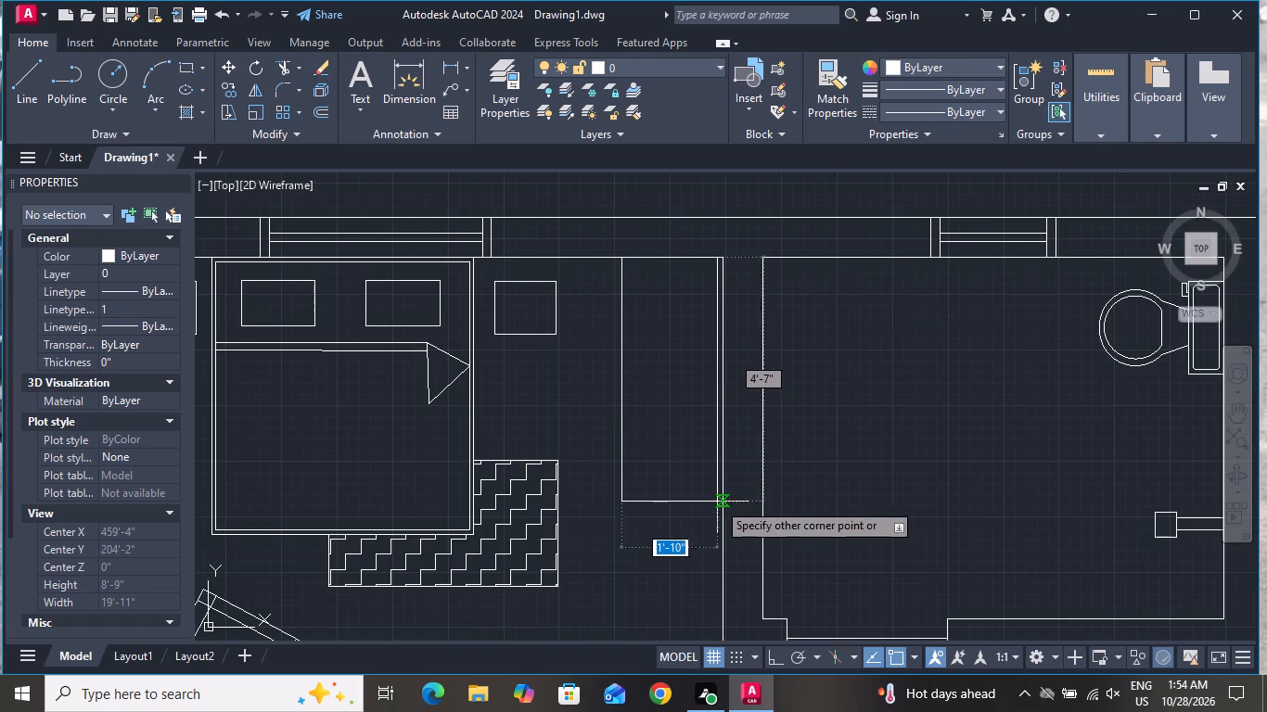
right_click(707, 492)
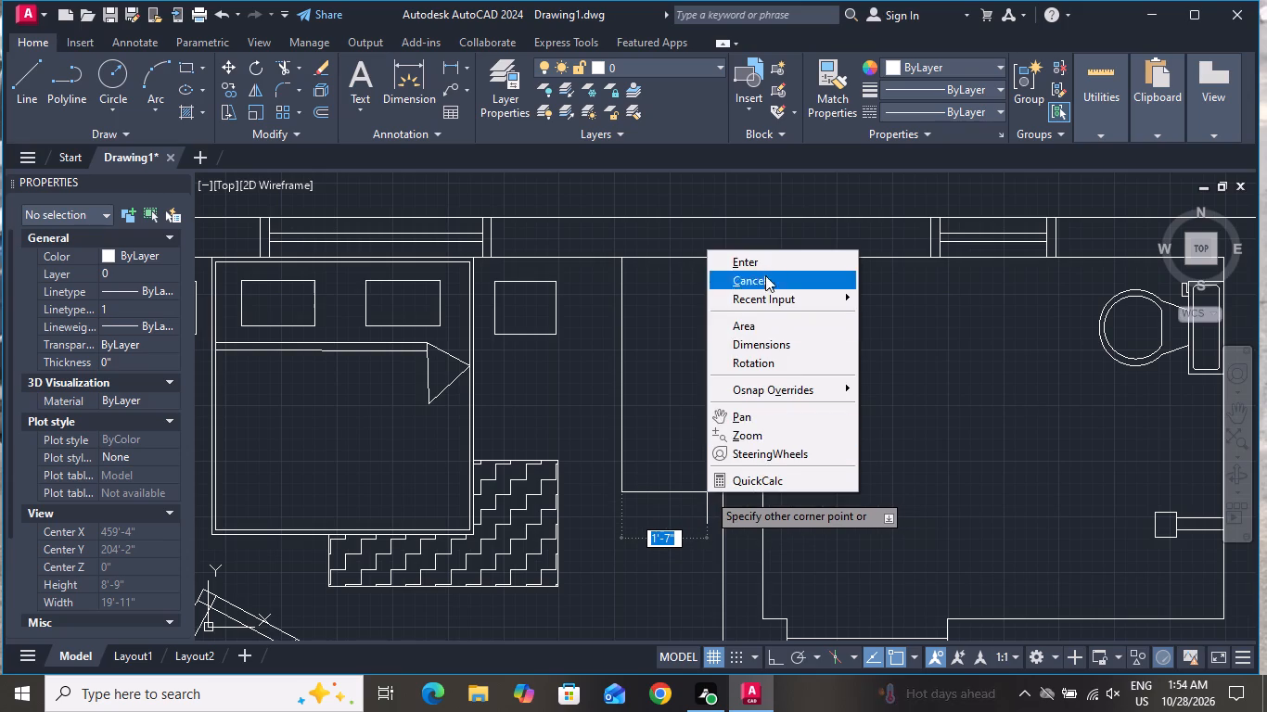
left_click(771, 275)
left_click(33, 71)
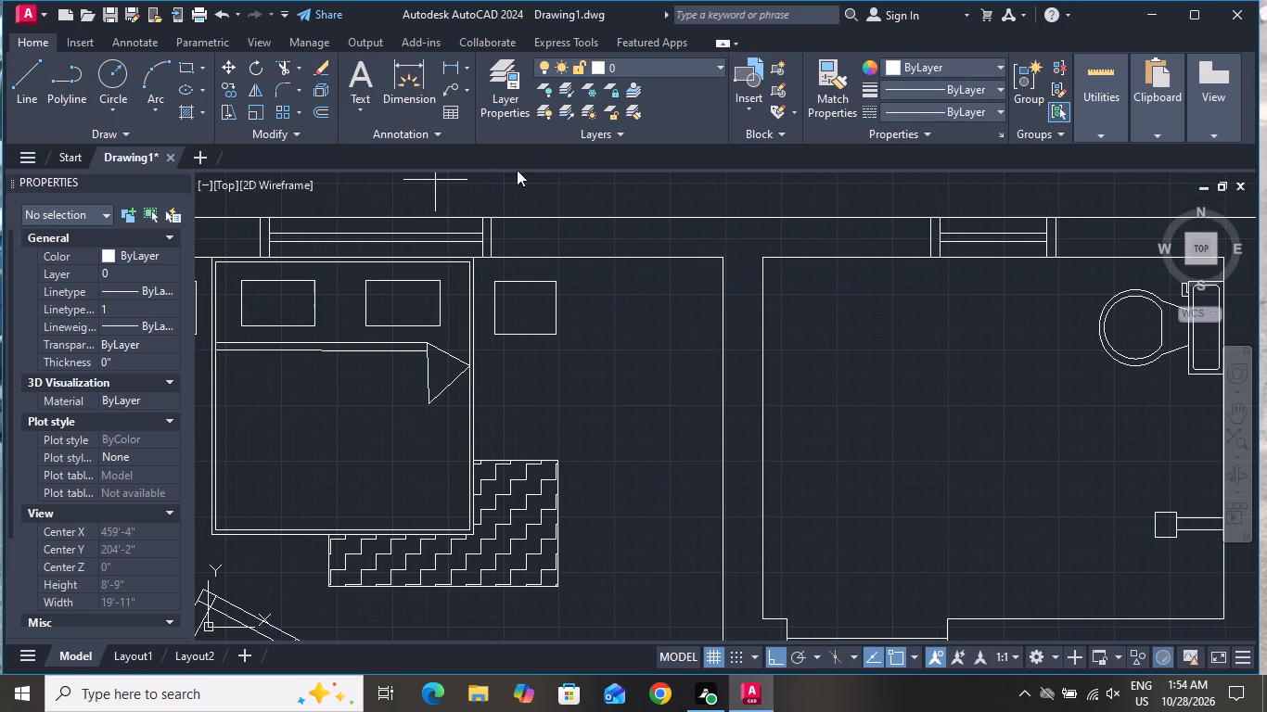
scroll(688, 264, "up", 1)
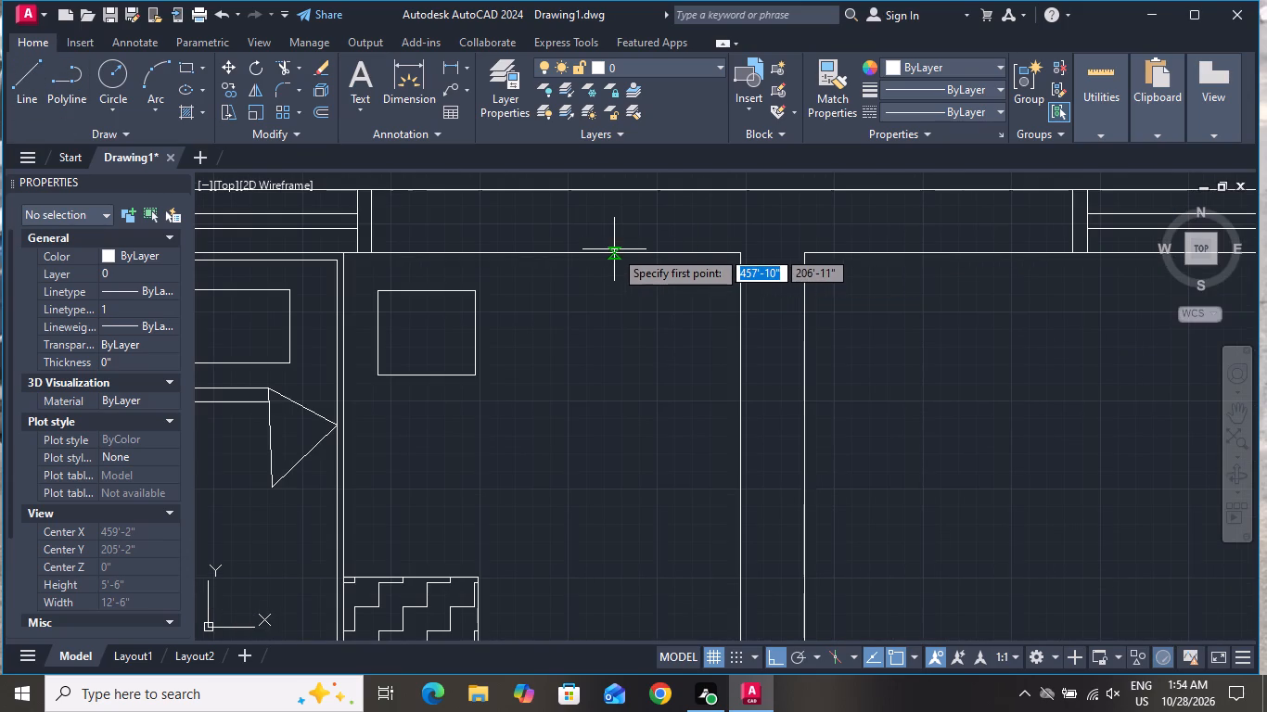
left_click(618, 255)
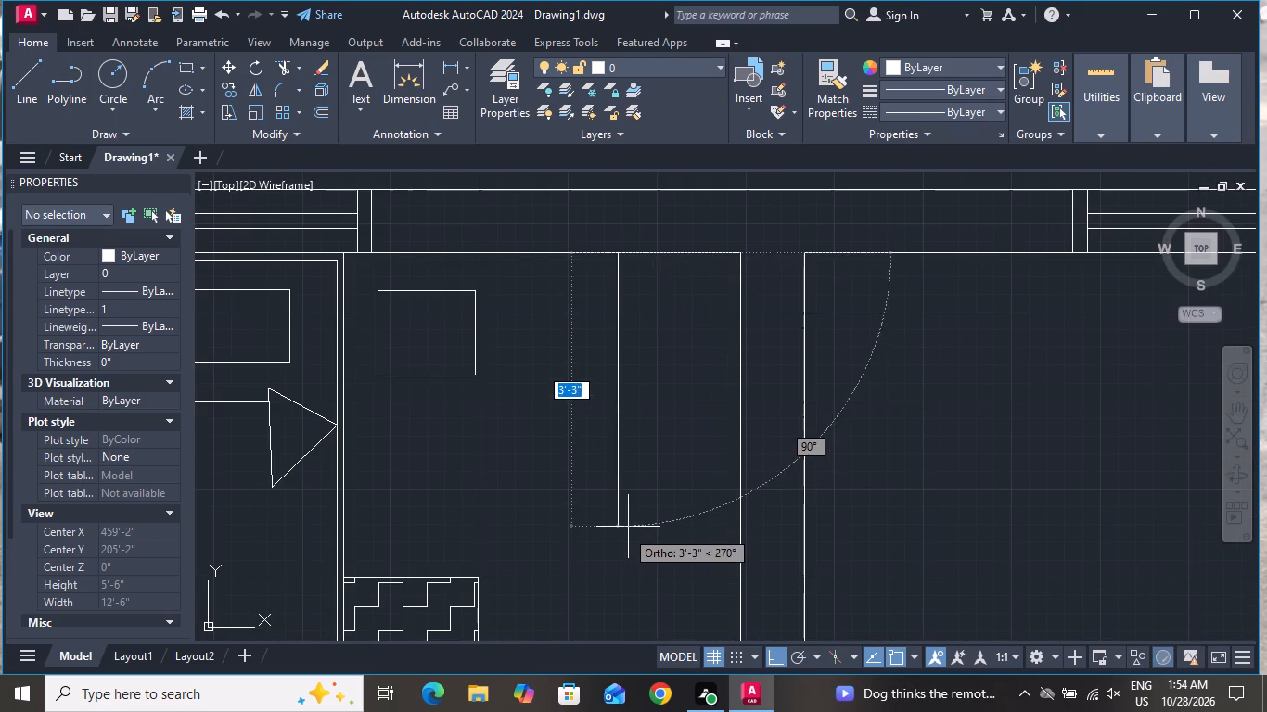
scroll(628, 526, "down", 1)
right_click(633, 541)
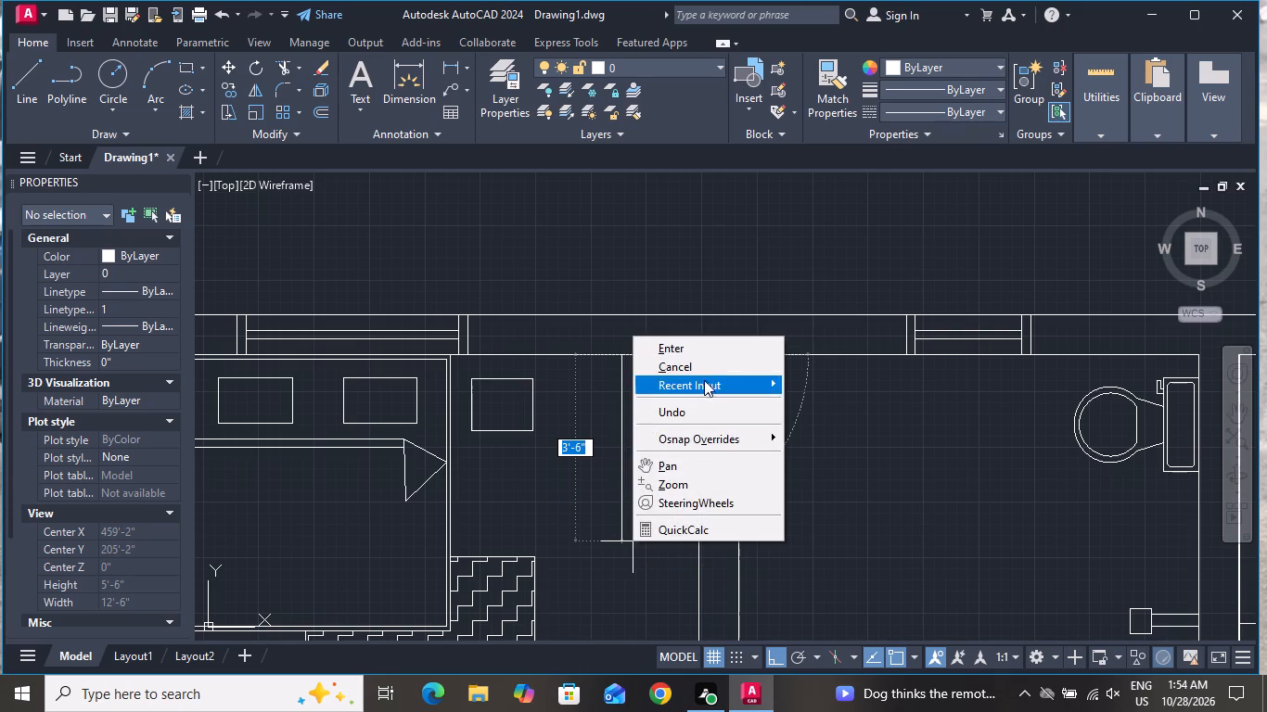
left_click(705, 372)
Draw a wardrobe outline in the bedroom's northeast corner with orthogonal lines, about 9" wide and 3' long, closed against the east wall.
left_click(22, 72)
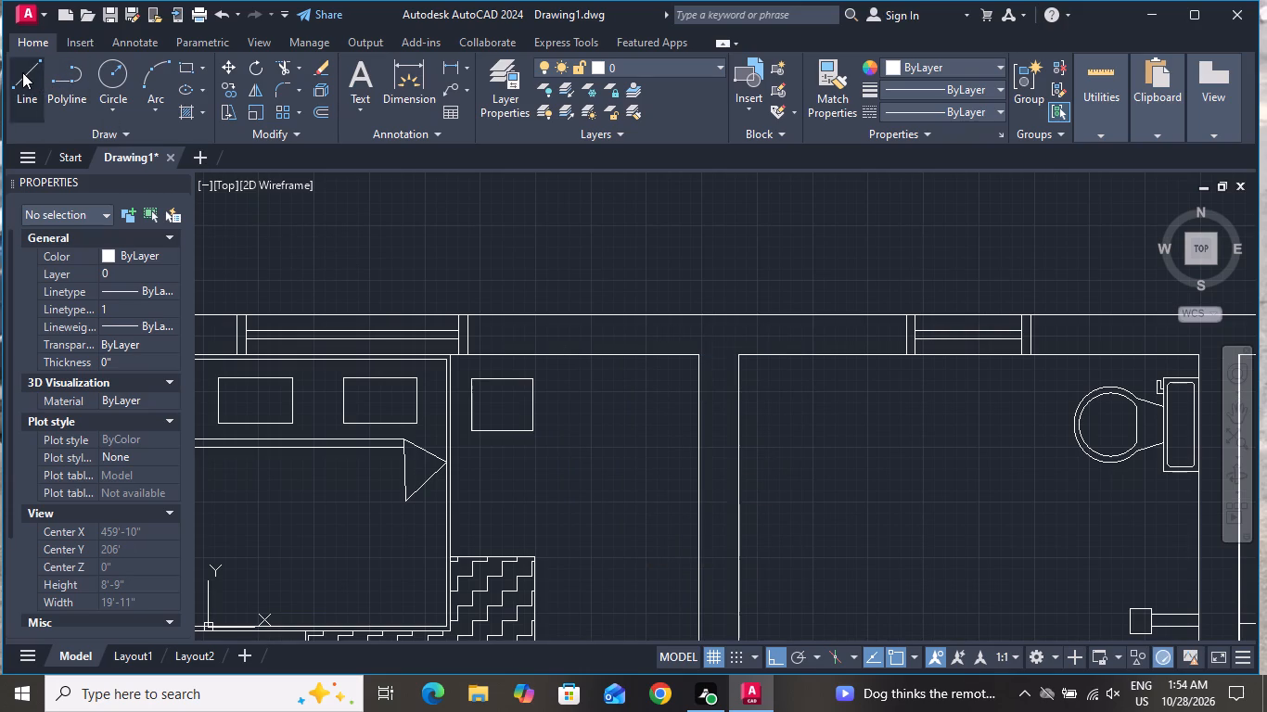
scroll(701, 374, "up", 2)
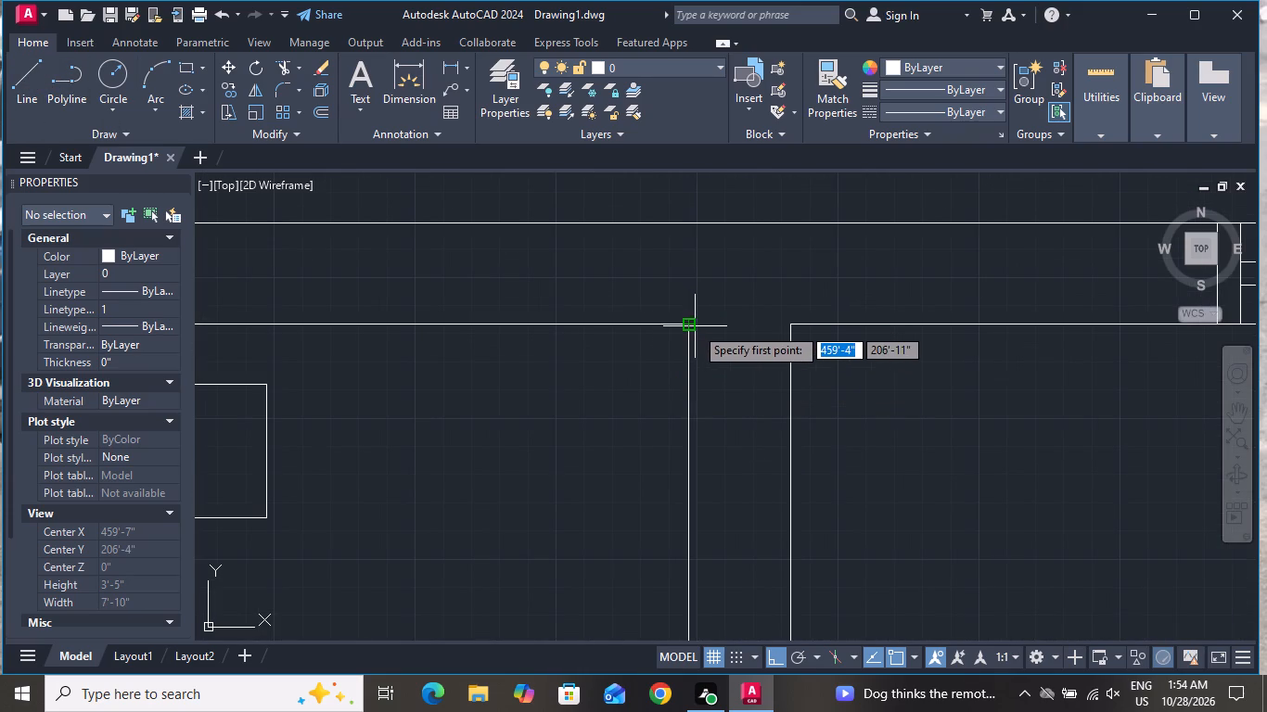
left_click(591, 321)
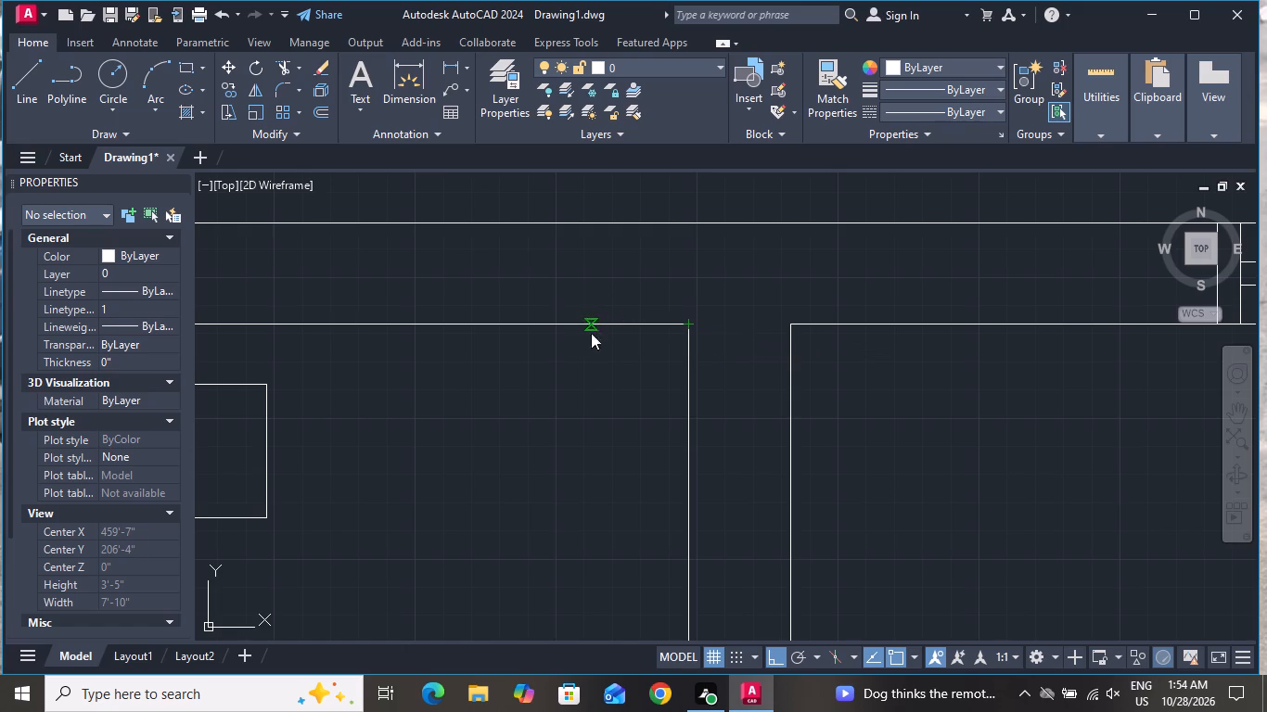
scroll(577, 484, "down", 2)
left_click(576, 579)
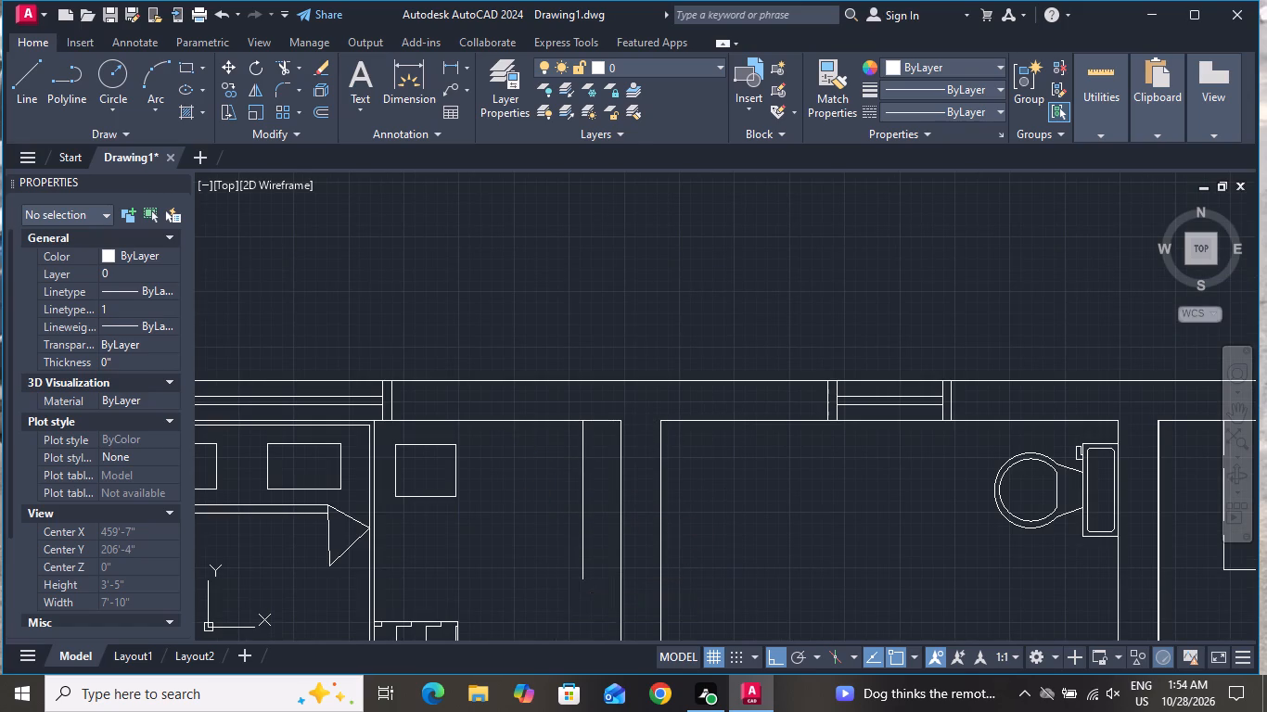
left_click(620, 580)
right_click(620, 580)
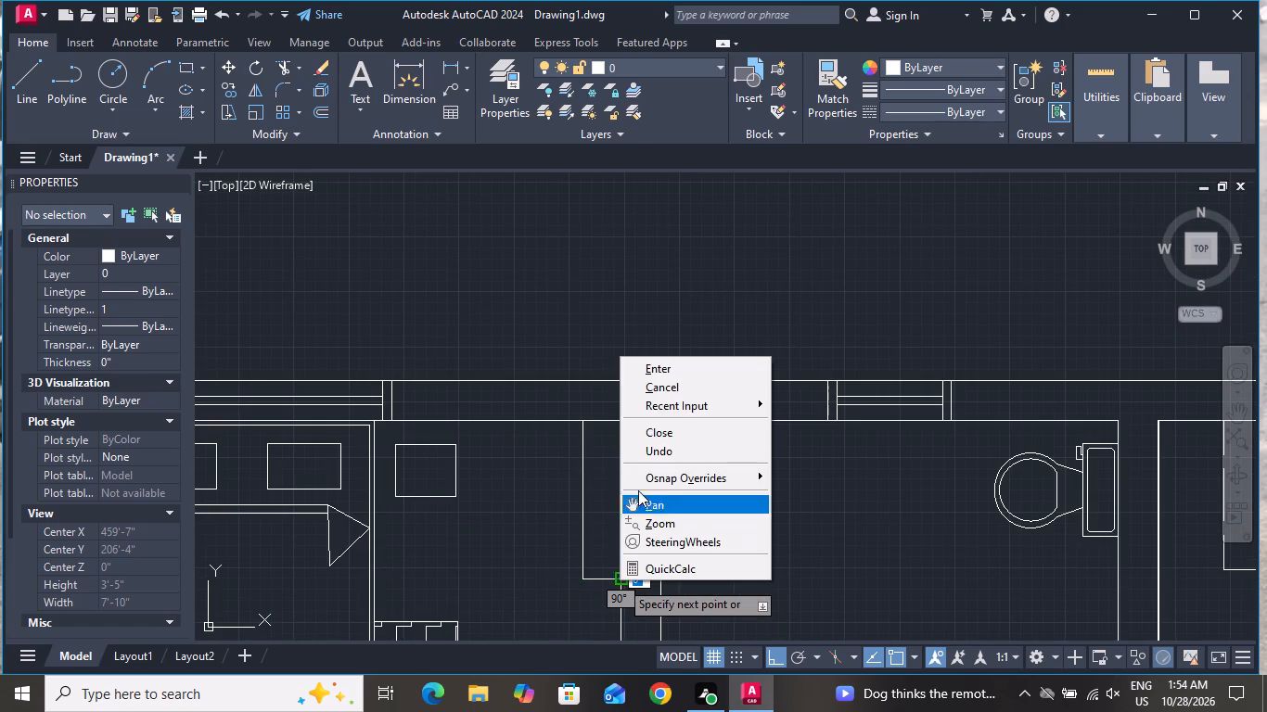
left_click(647, 388)
Draw a north-south hanging rod line down the middle of the wardrobe, stopping just short of both ends.
left_click(25, 81)
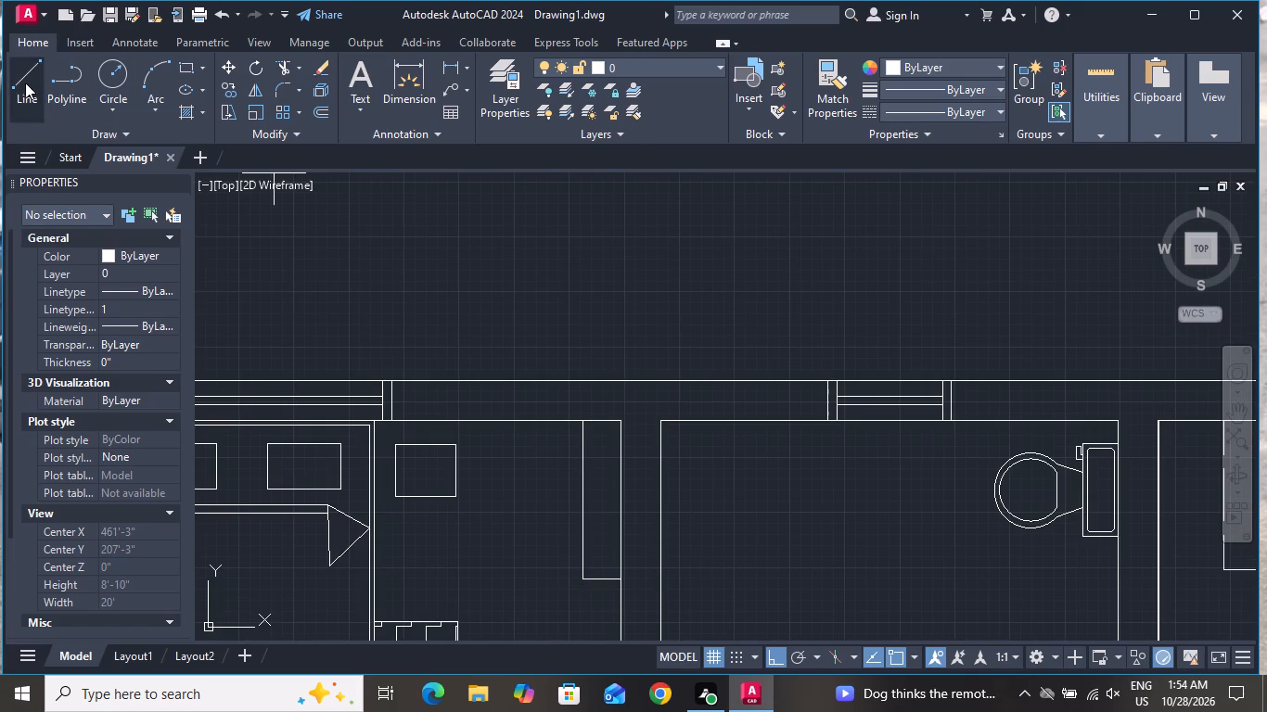
scroll(531, 573, "up", 1)
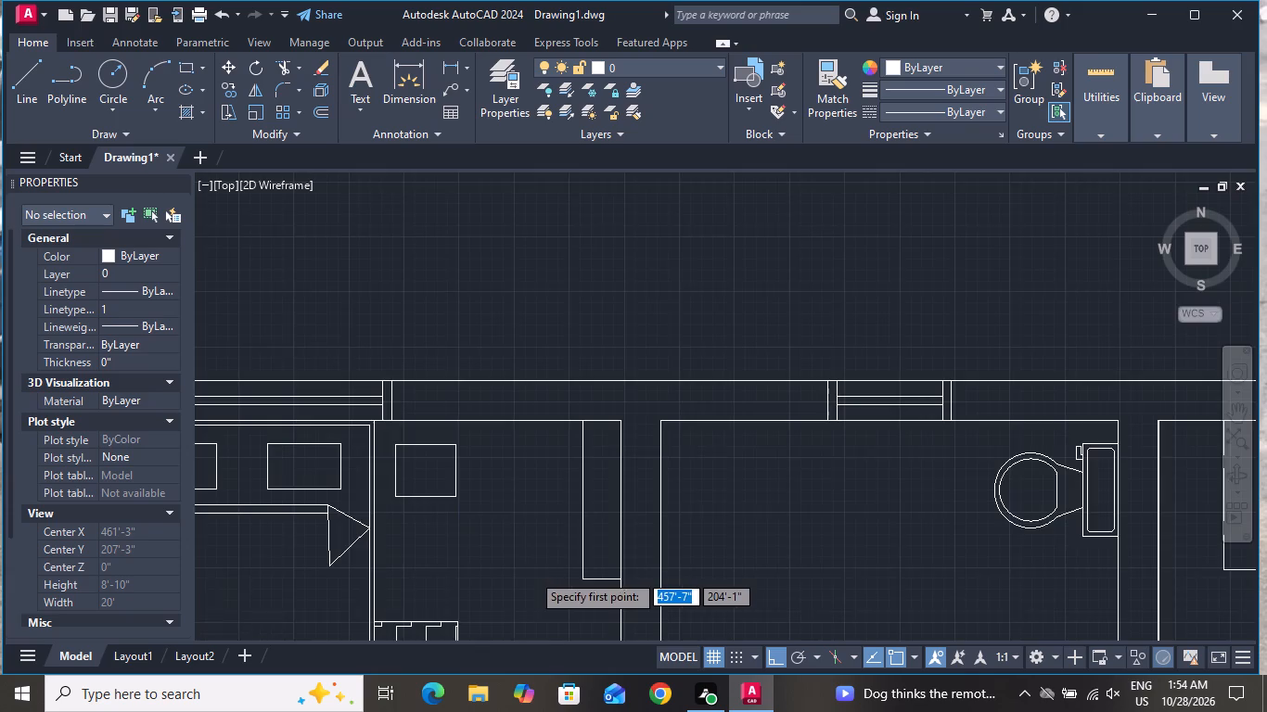
left_click(641, 353)
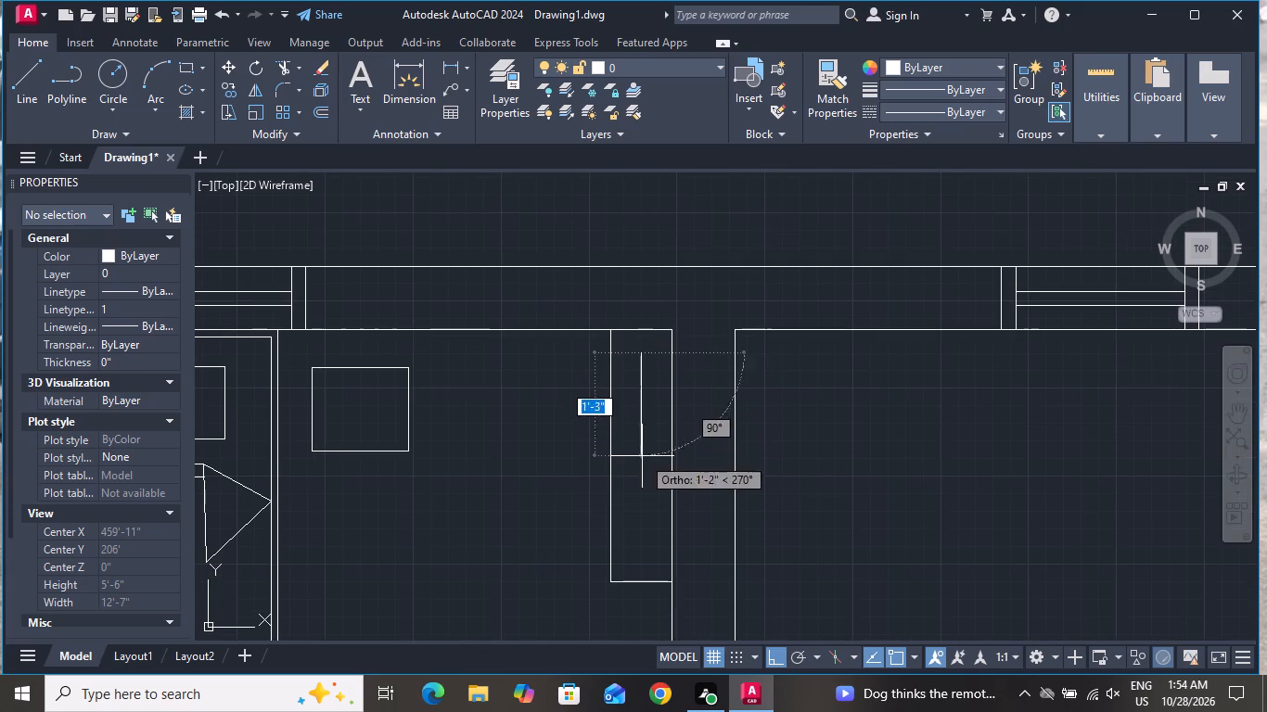
left_click(633, 564)
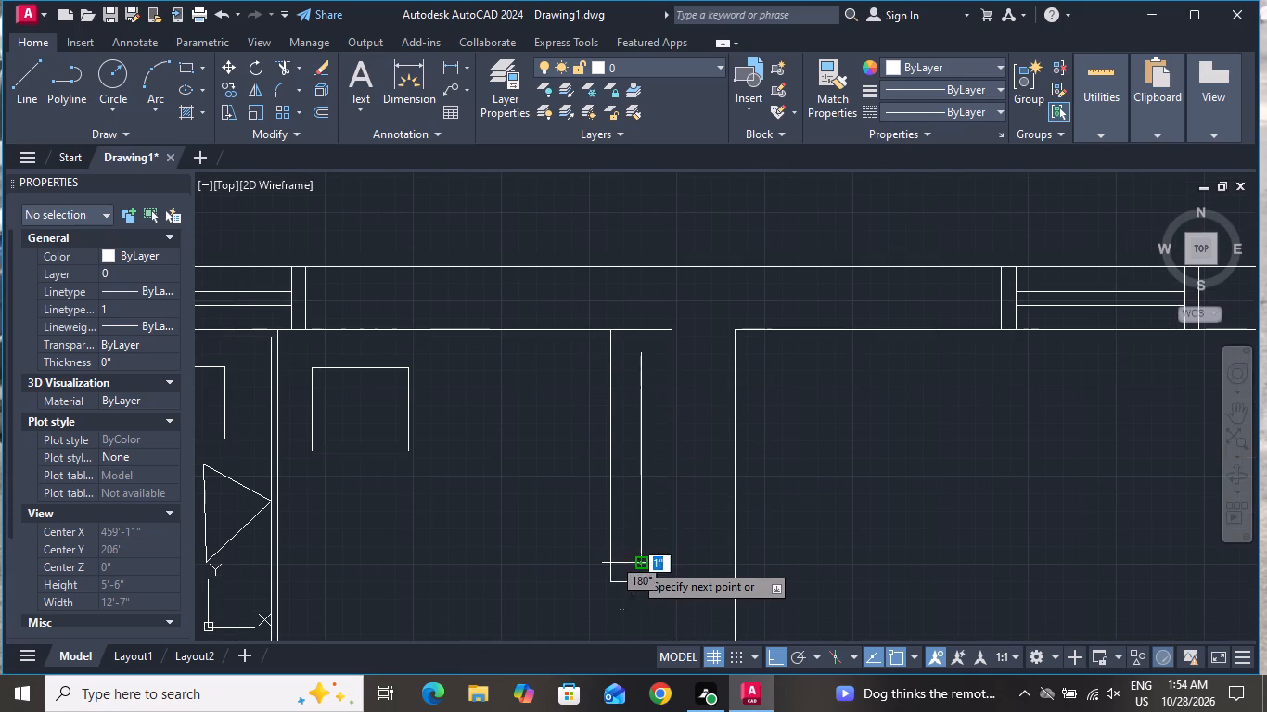
right_click(634, 554)
left_click(673, 375)
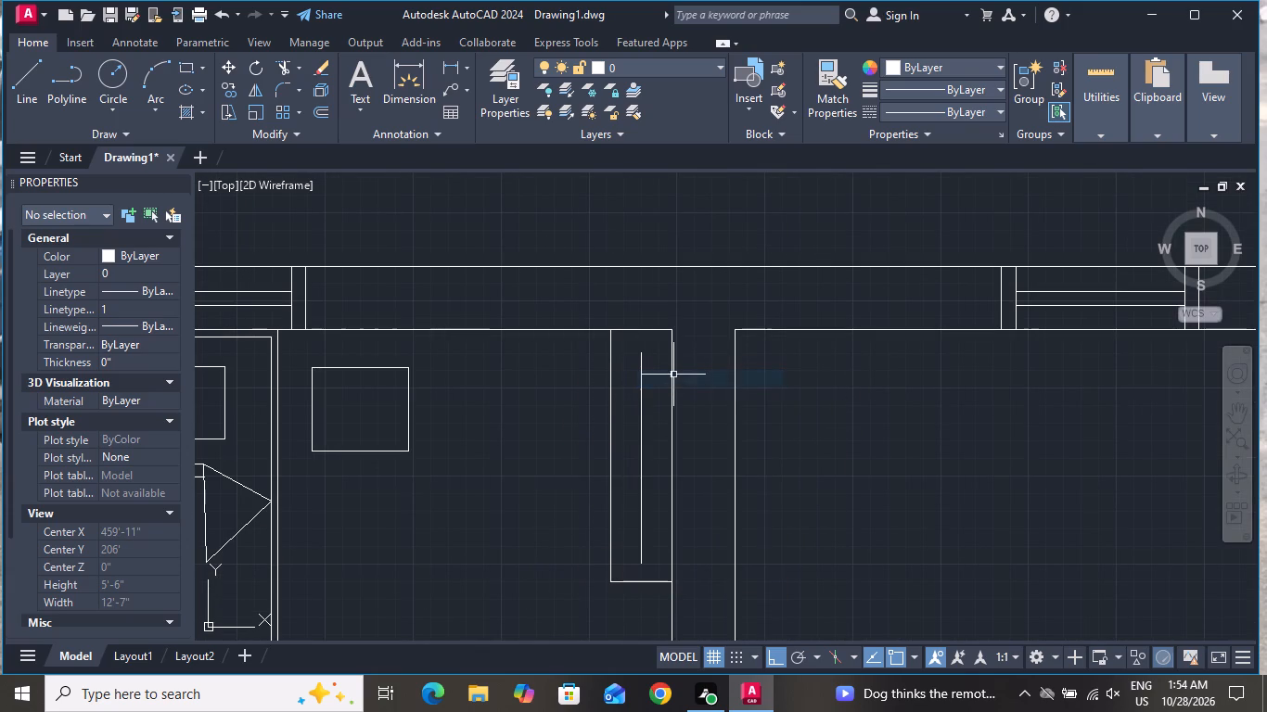
Draw a short east-west hanger line across the rod near its north end, inside the wardrobe sides.
left_click(25, 92)
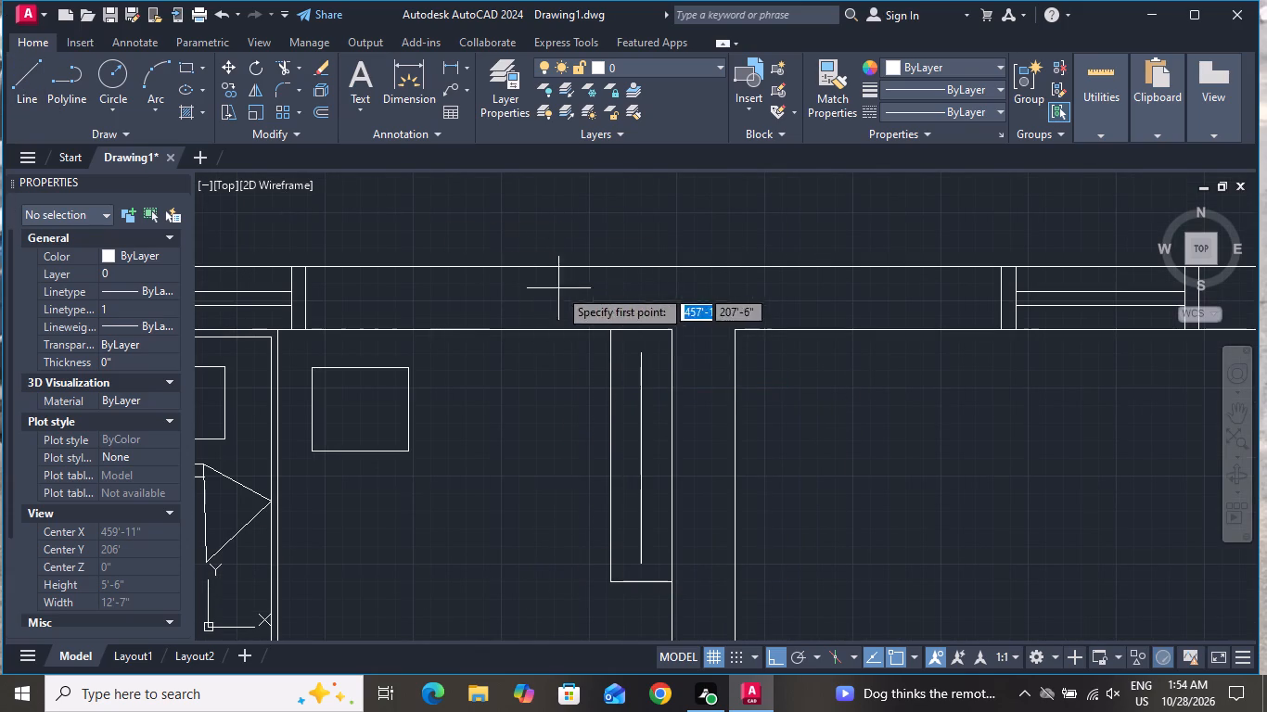
scroll(690, 391, "up", 2)
left_click(519, 323)
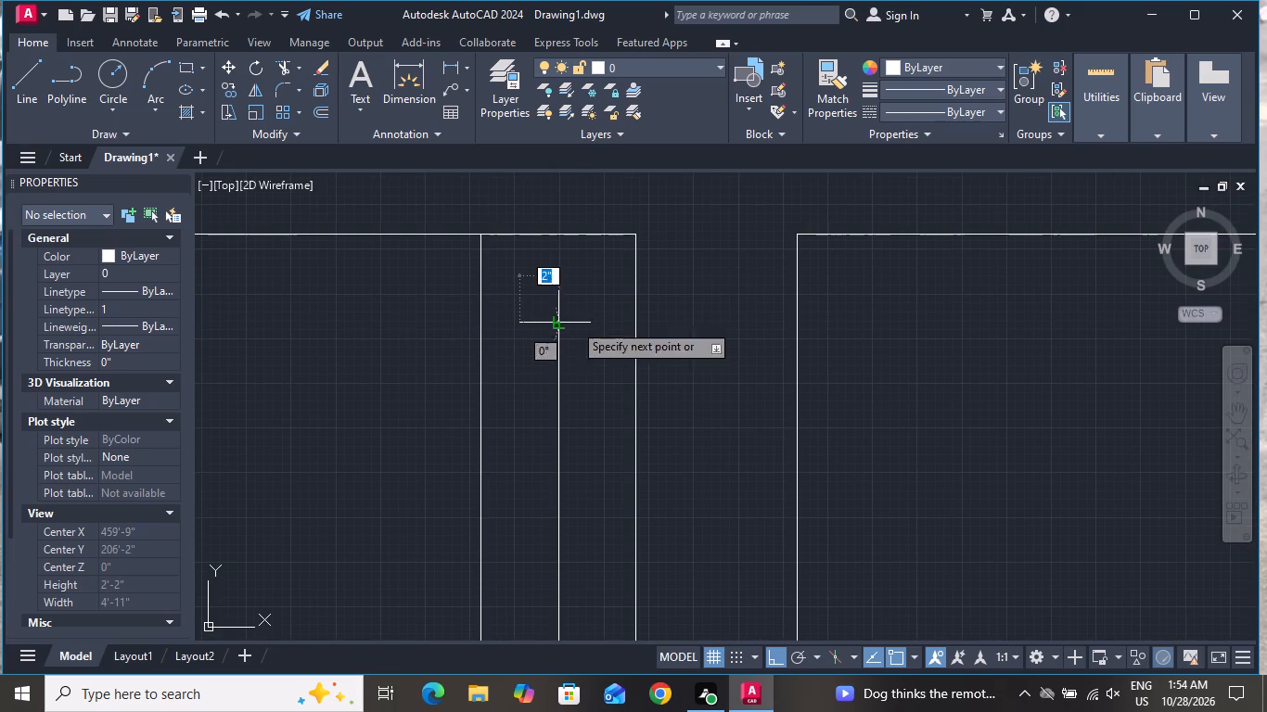
left_click(599, 317)
right_click(600, 317)
left_click(624, 350)
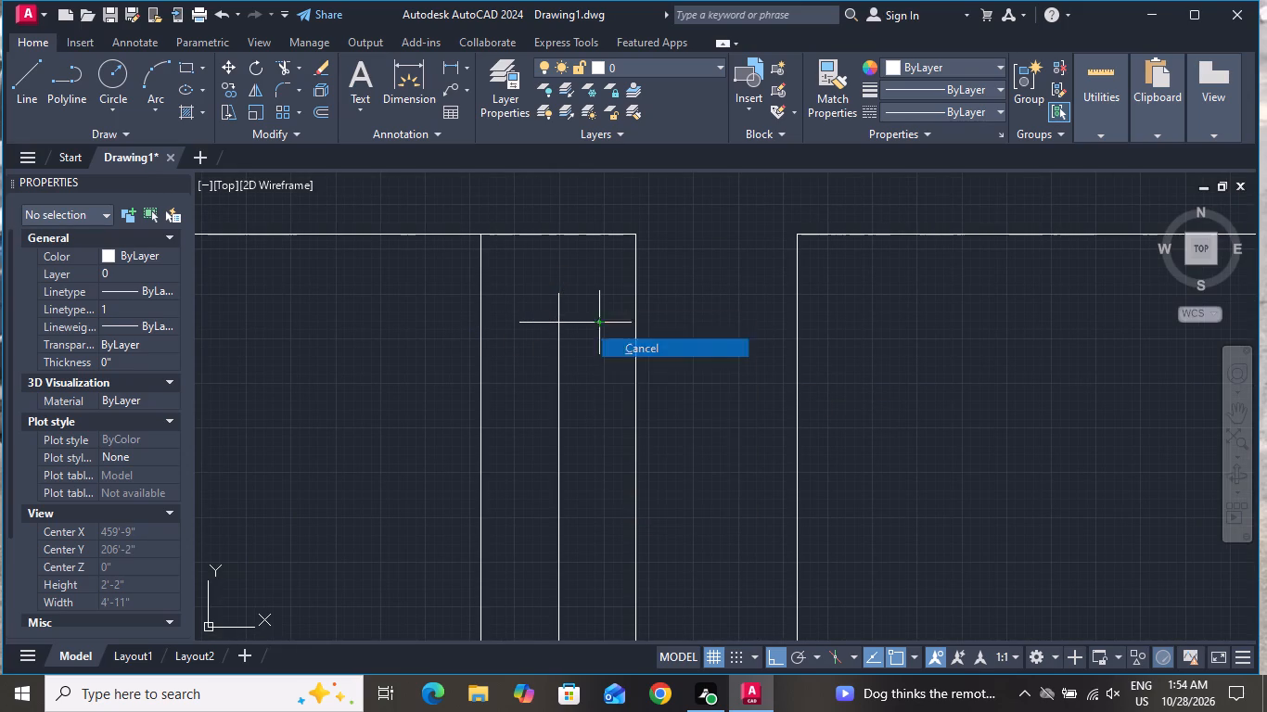
Offset the hanger line 2" southward five times in succession along the rod.
type("O 2")
key("shift+quotedbl")
key("Return")
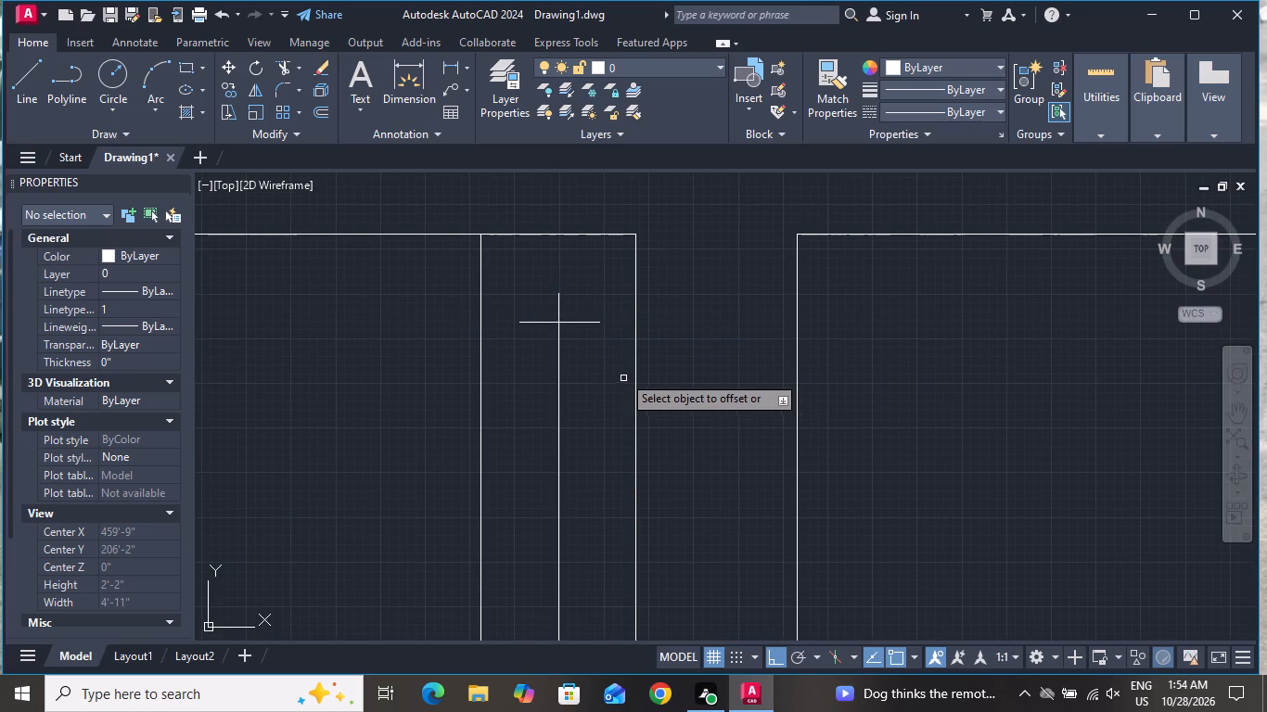
left_click(589, 318)
left_click(590, 322)
left_click(594, 389)
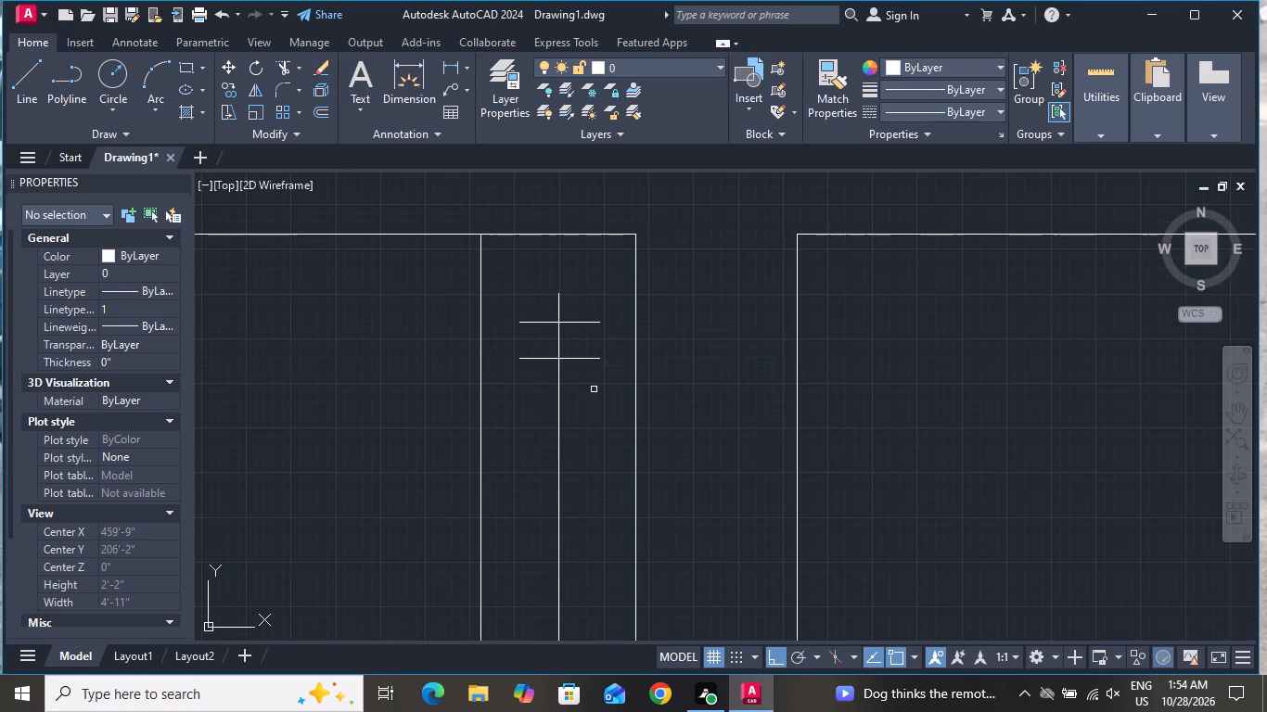
left_click(593, 360)
left_click(605, 448)
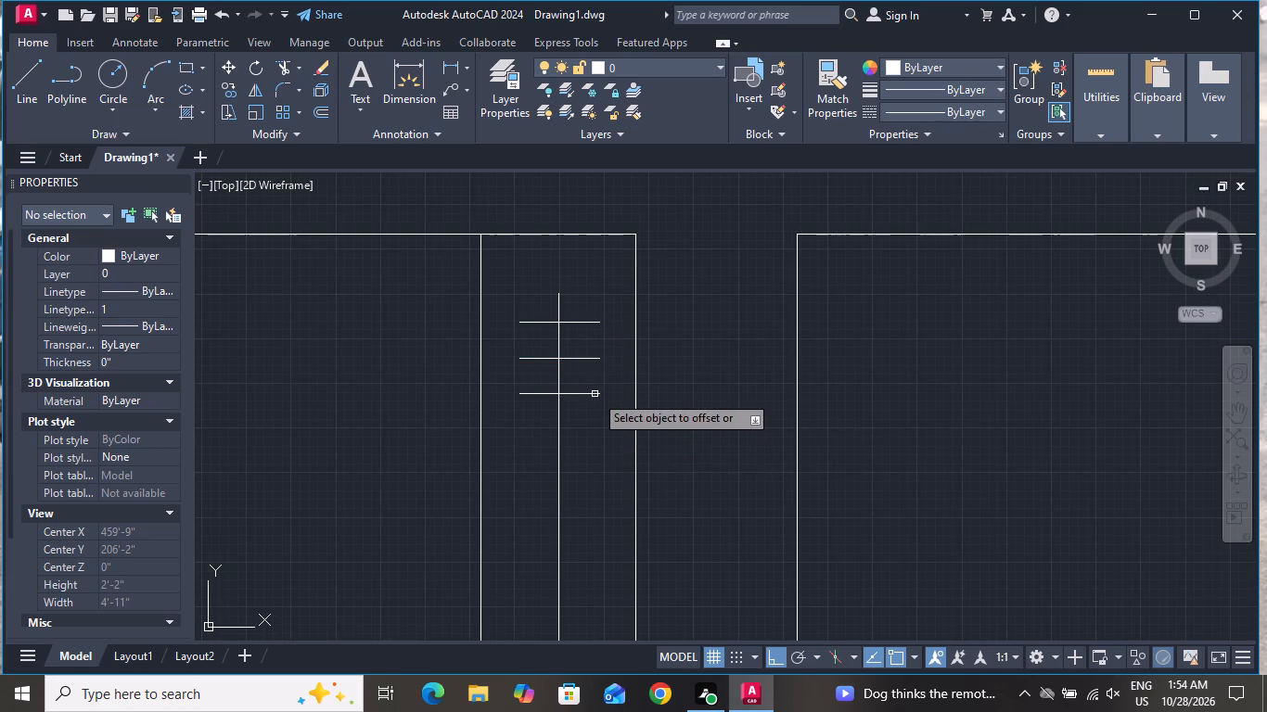
left_click(595, 394)
left_click(608, 480)
left_click(593, 432)
left_click(599, 481)
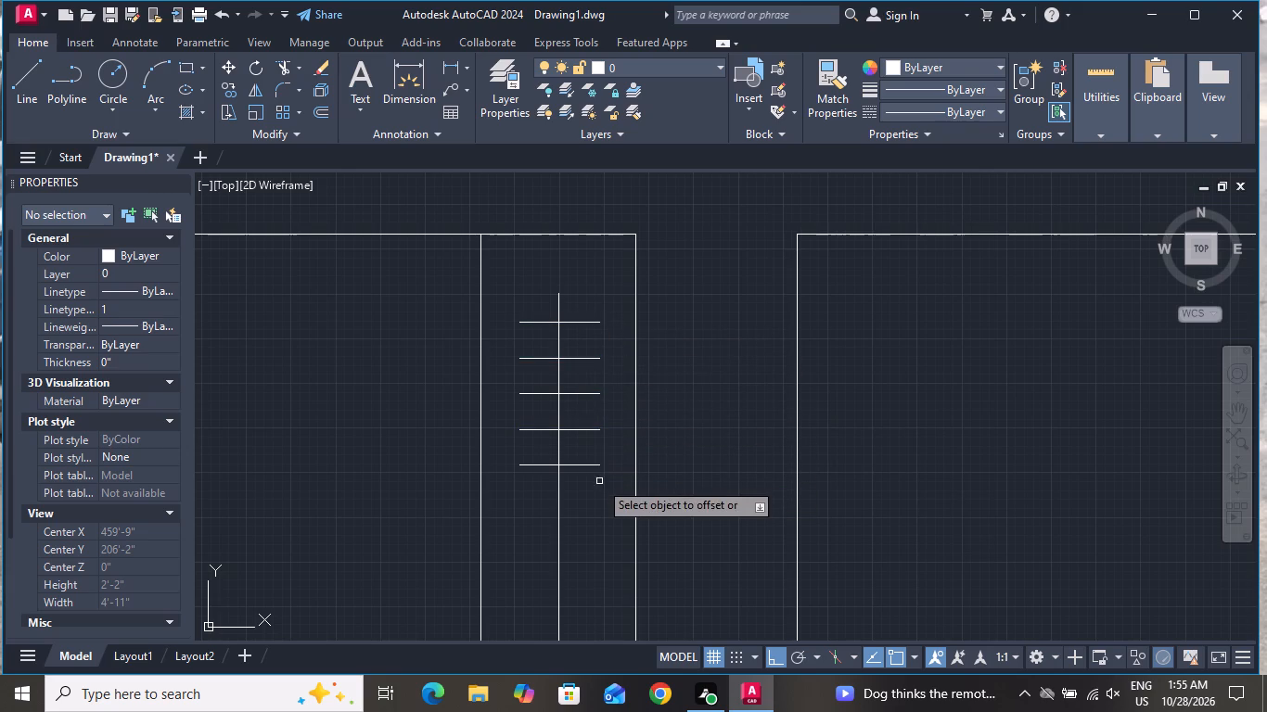
left_click(593, 464)
left_click(604, 514)
Continue offsetting the southernmost hanger line southward at 2" spacing, adding five more hangers along the rod.
scroll(604, 384, "down", 2)
scroll(614, 447, "up", 2)
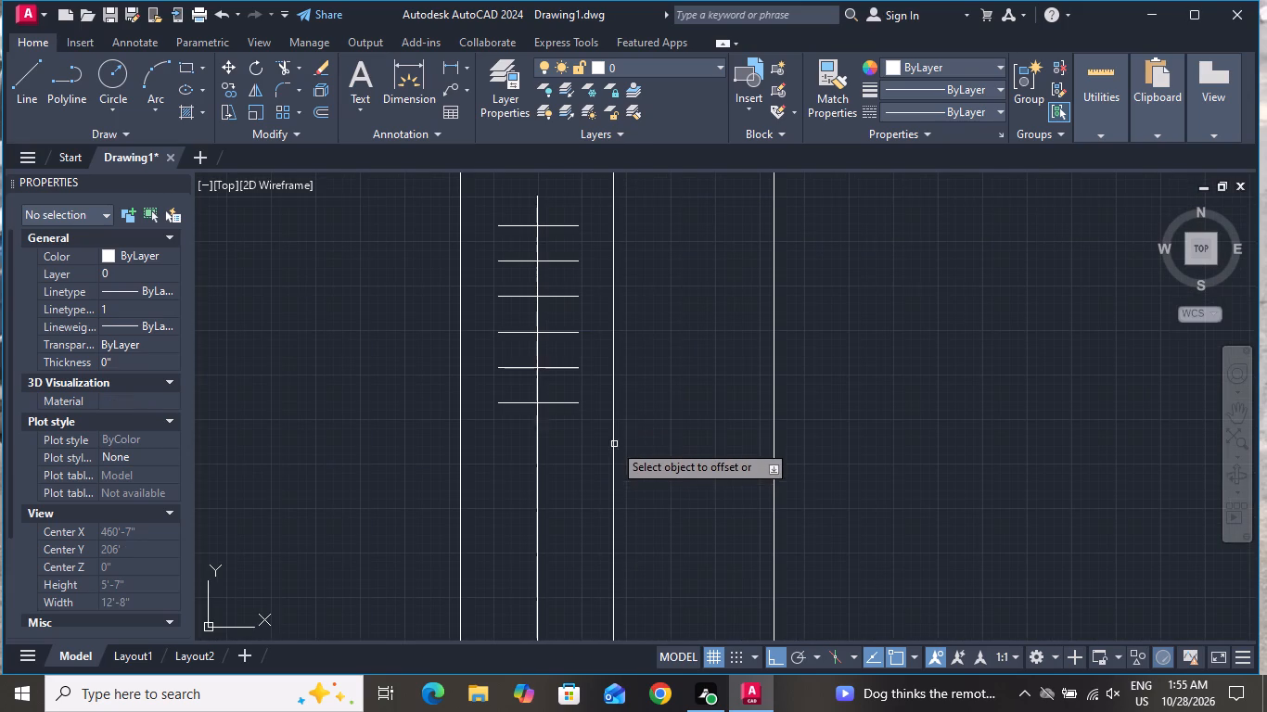
left_click(570, 404)
left_click(582, 477)
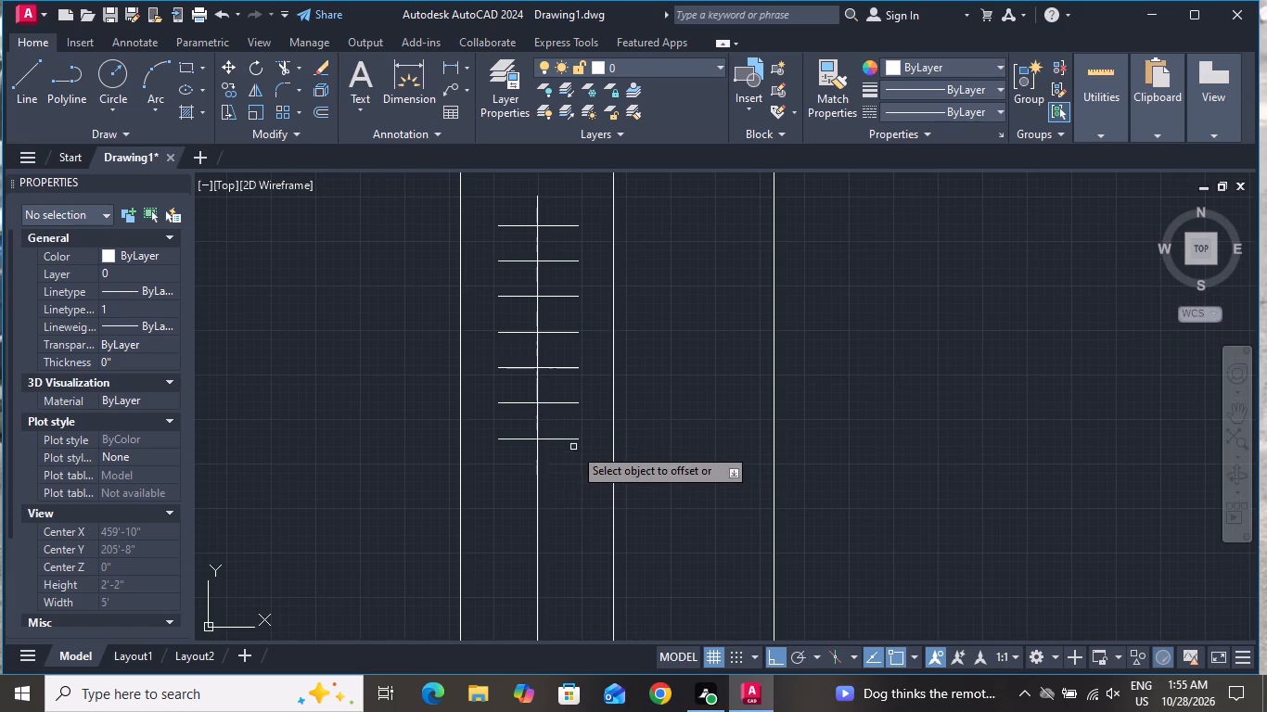
left_click(572, 439)
left_click(577, 500)
left_click(573, 477)
left_click(580, 528)
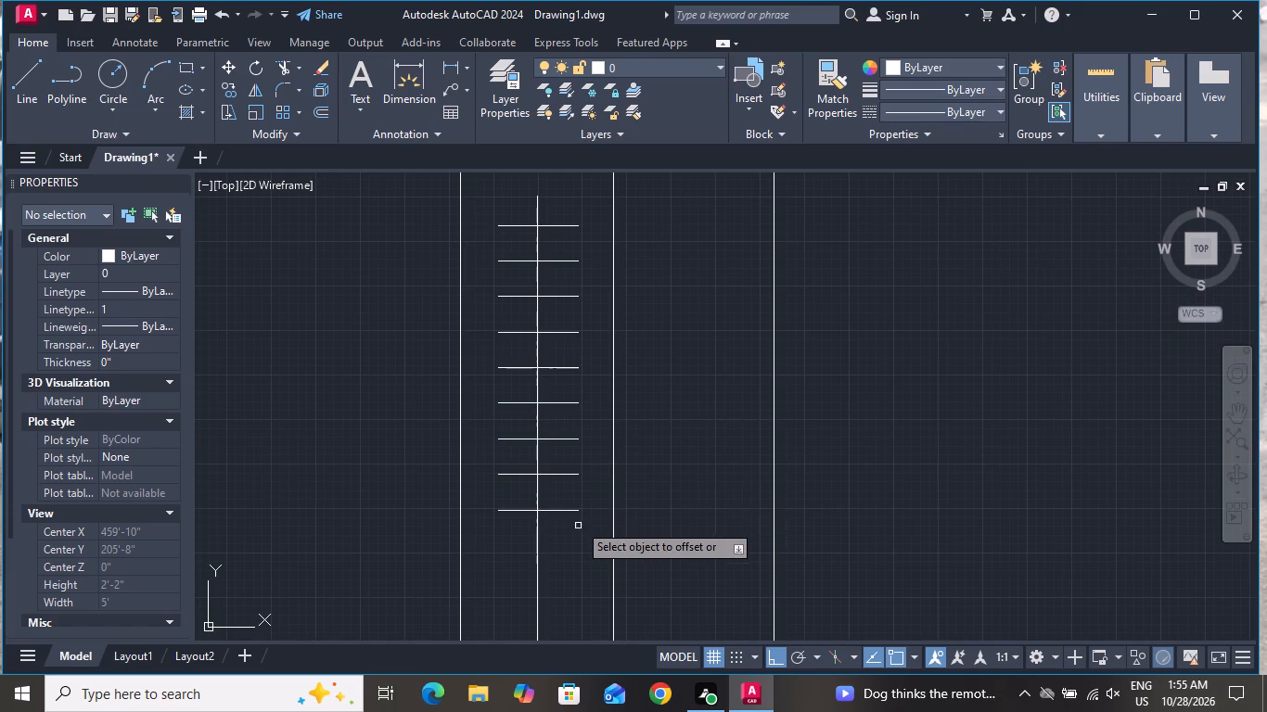
left_click(574, 509)
left_click(580, 561)
left_click(576, 544)
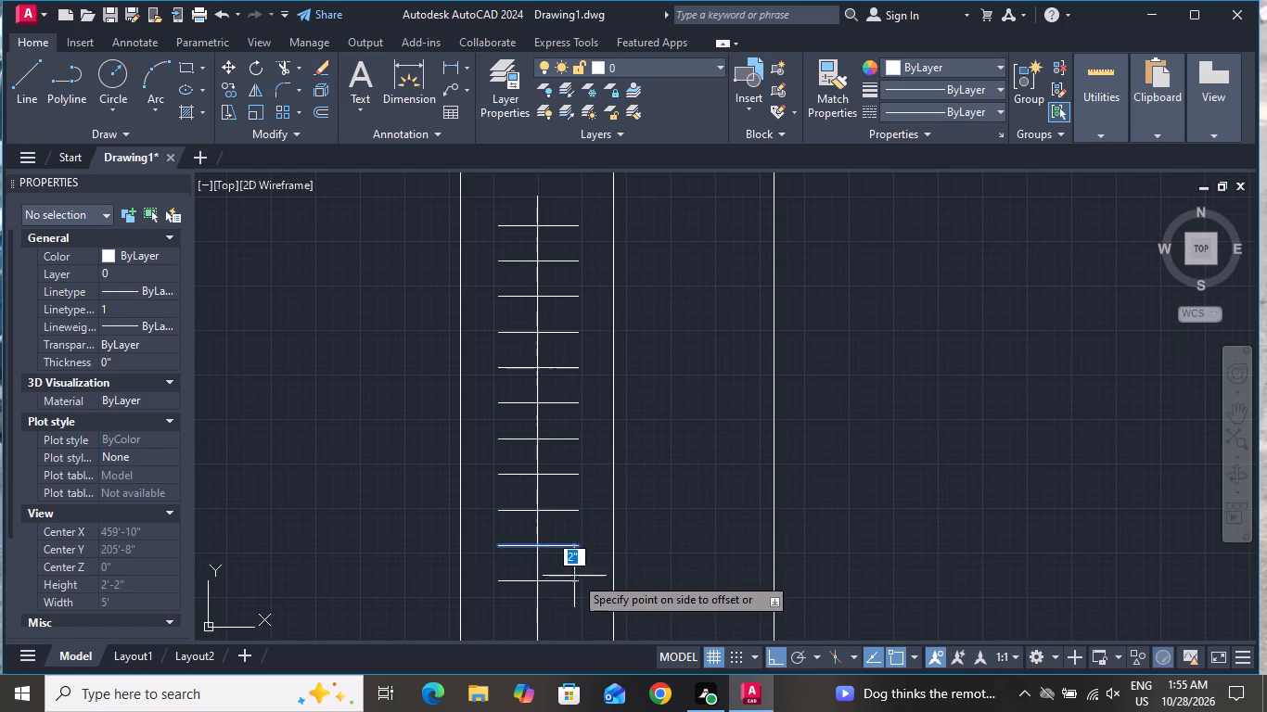
left_click(579, 595)
Offset four more hanger lines southward at 2" spacing to reach the rod's south end, and end the Offset command.
scroll(579, 463, "down", 3)
scroll(585, 505, "up", 3)
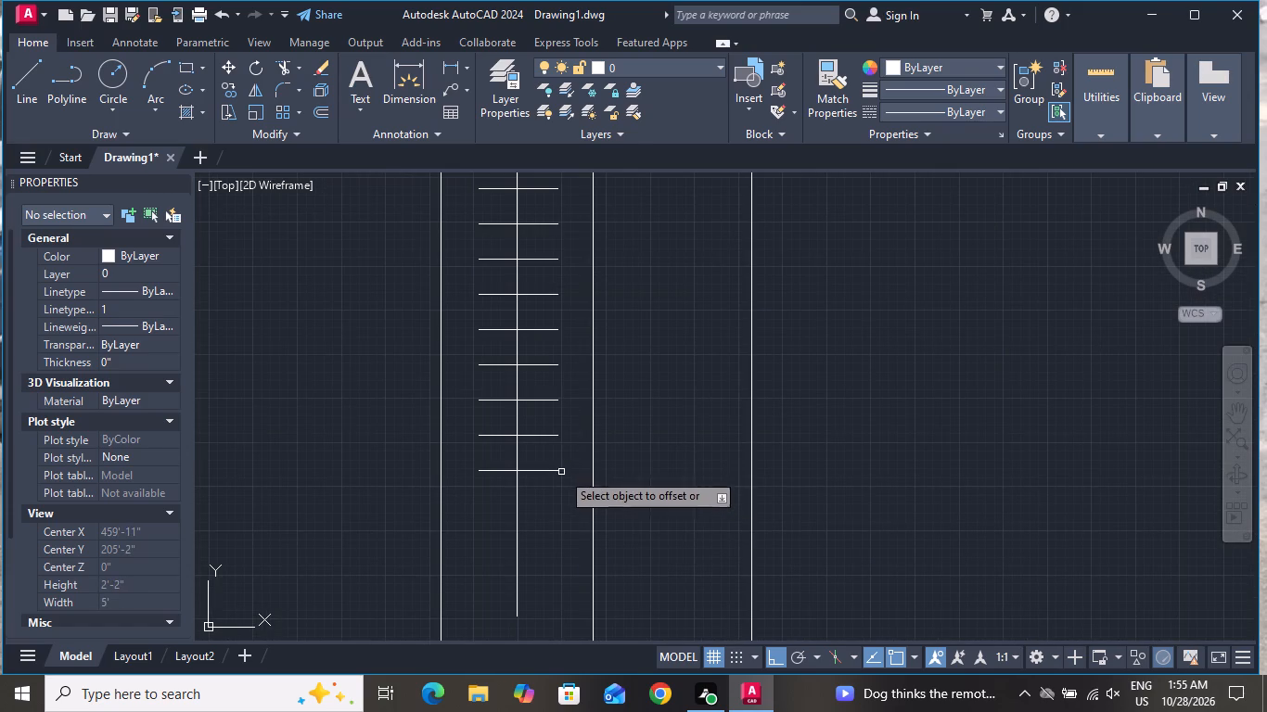
left_click(550, 470)
left_click(561, 534)
left_click(558, 504)
left_click(568, 570)
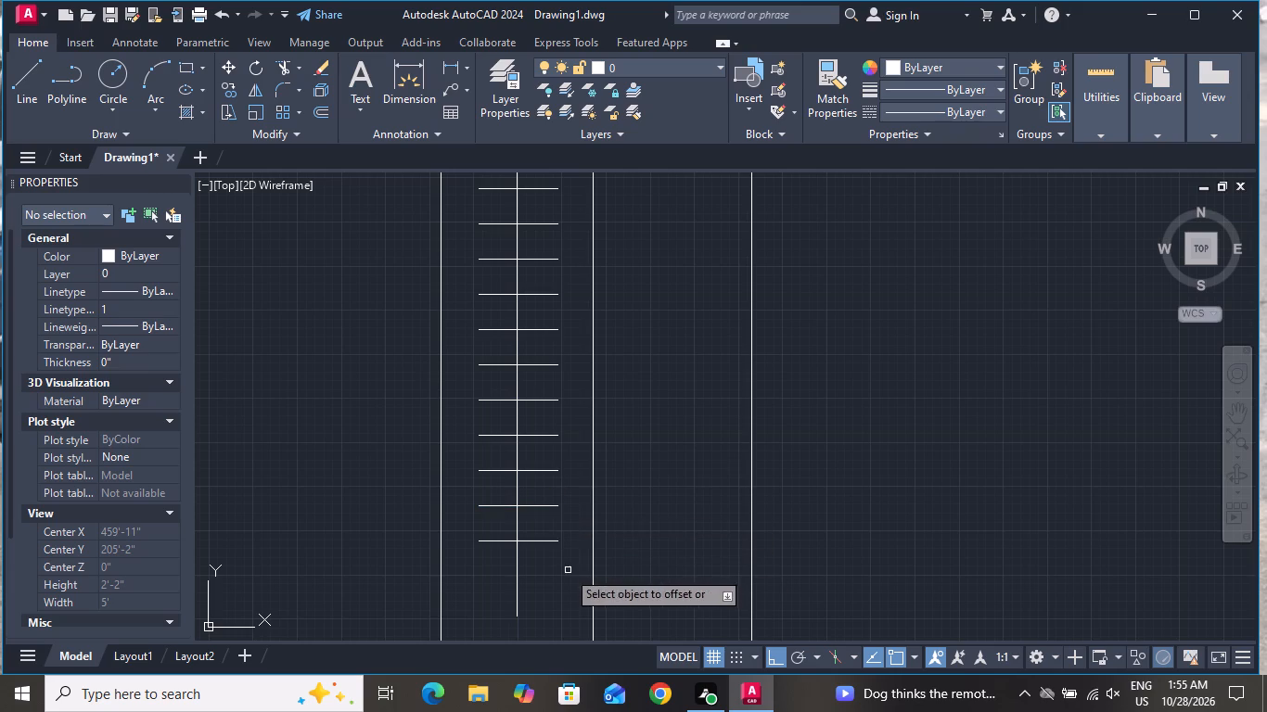
left_click(542, 543)
left_click(549, 582)
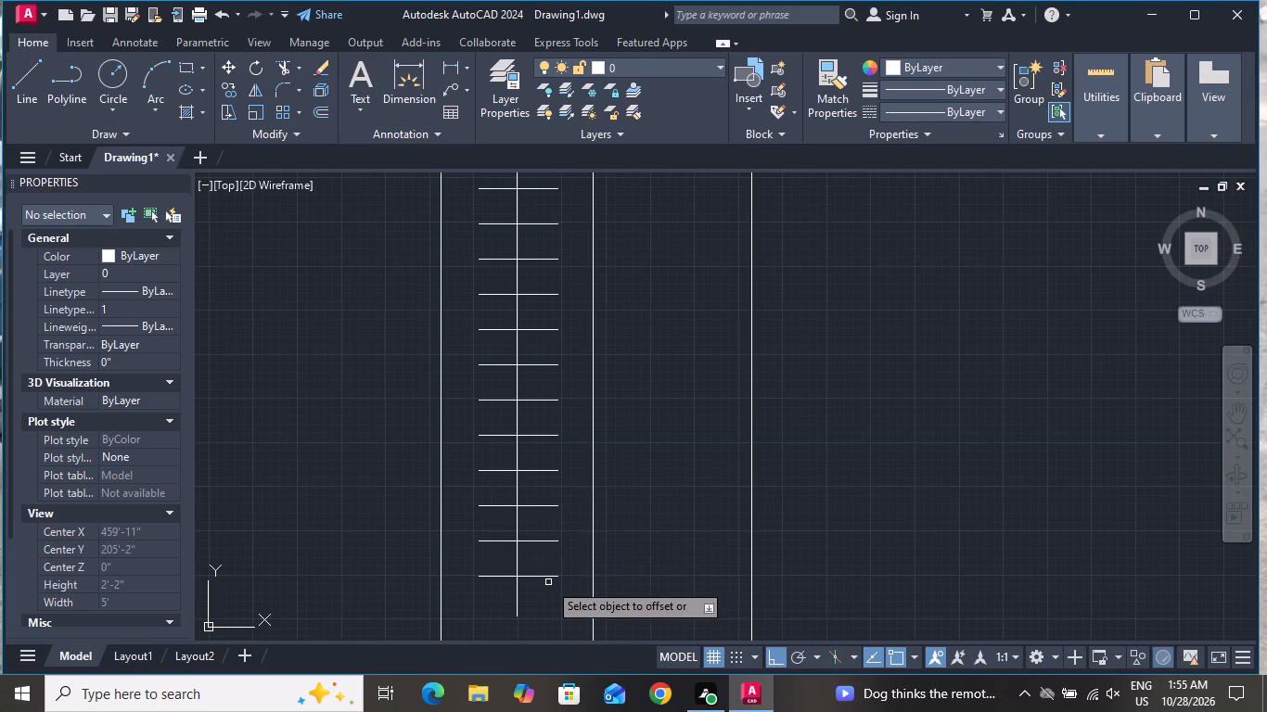
left_click(548, 578)
left_click(552, 602)
scroll(608, 527, "down", 1)
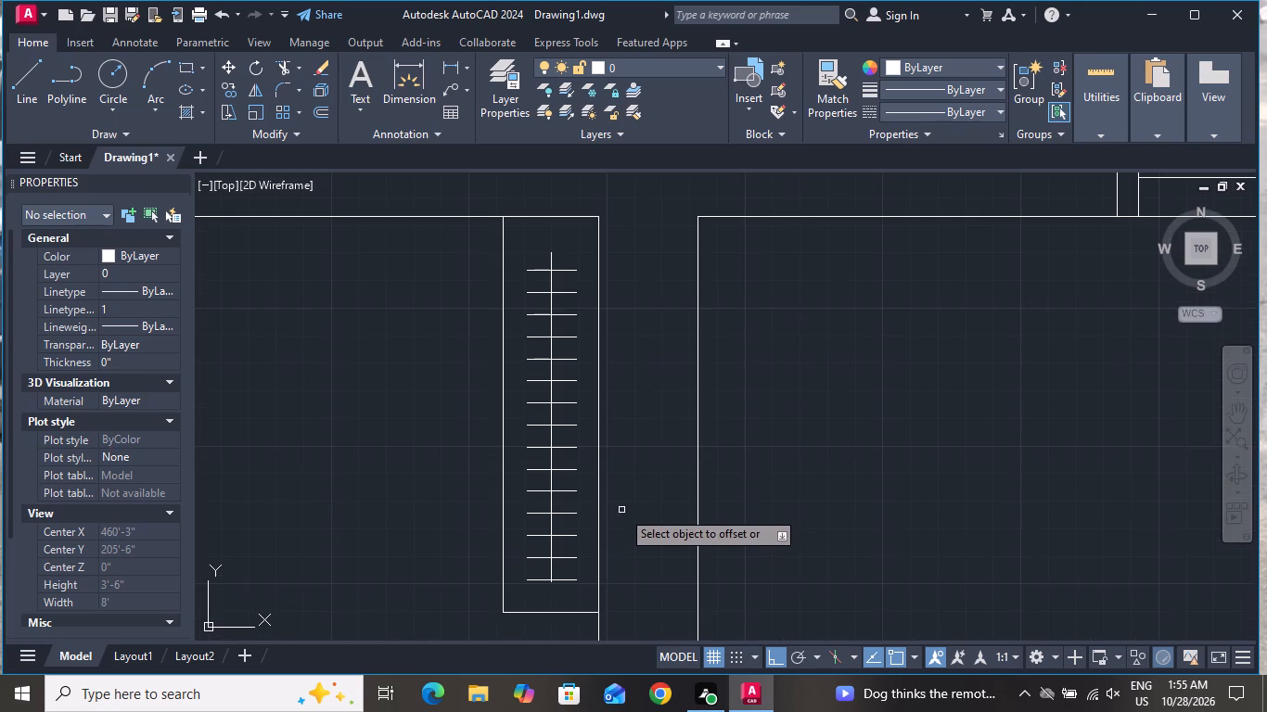
right_click(623, 509)
left_click(659, 349)
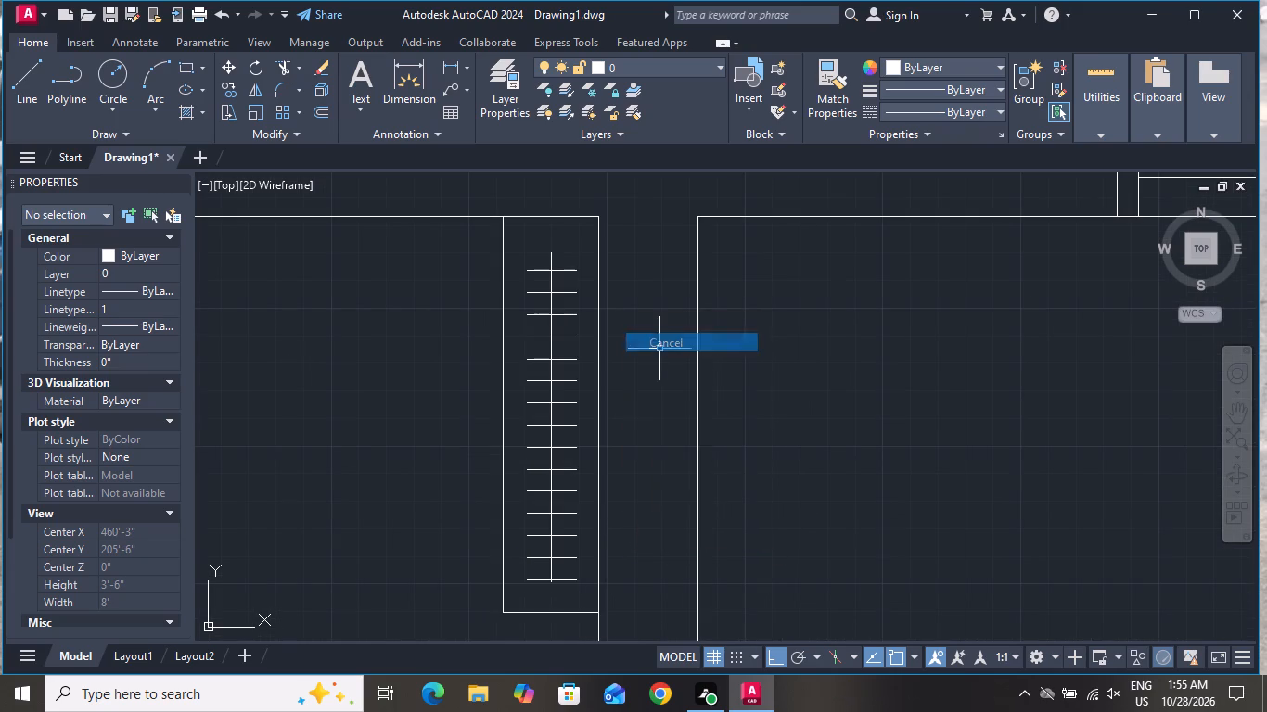
Delete the wardrobe's south closing line.
scroll(659, 354, "down", 3)
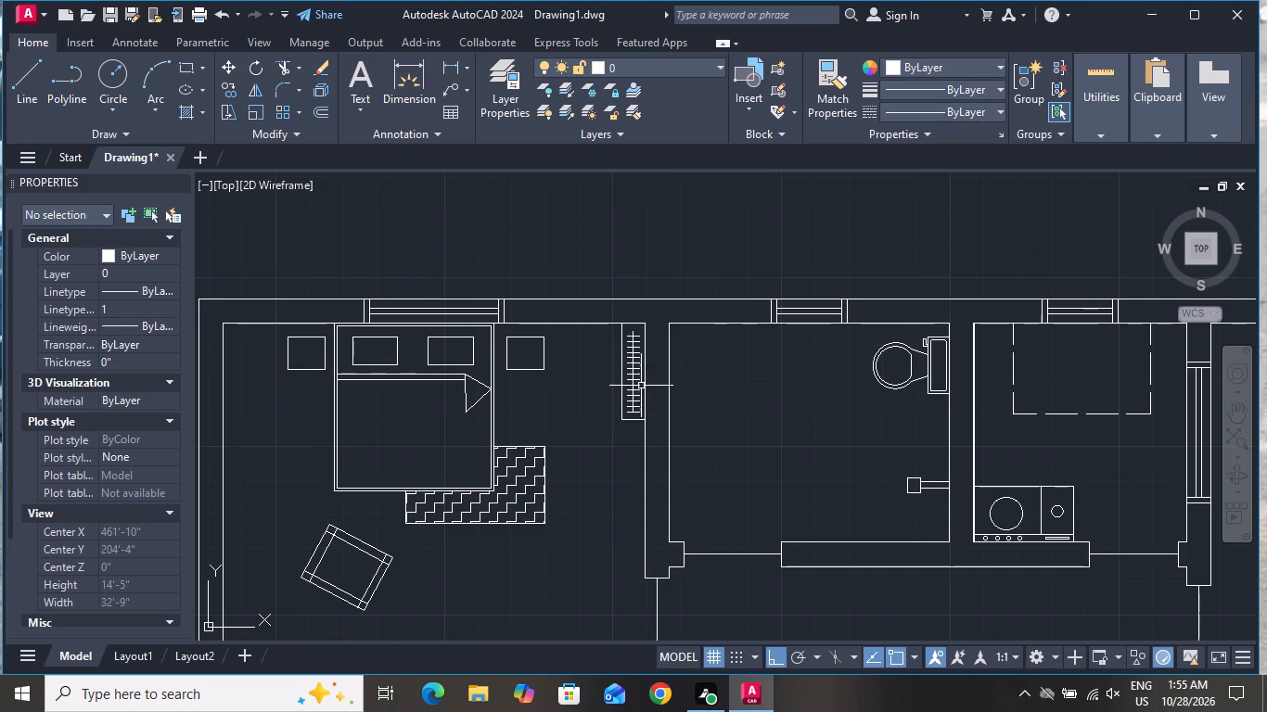
scroll(626, 421, "up", 3)
left_click(626, 424)
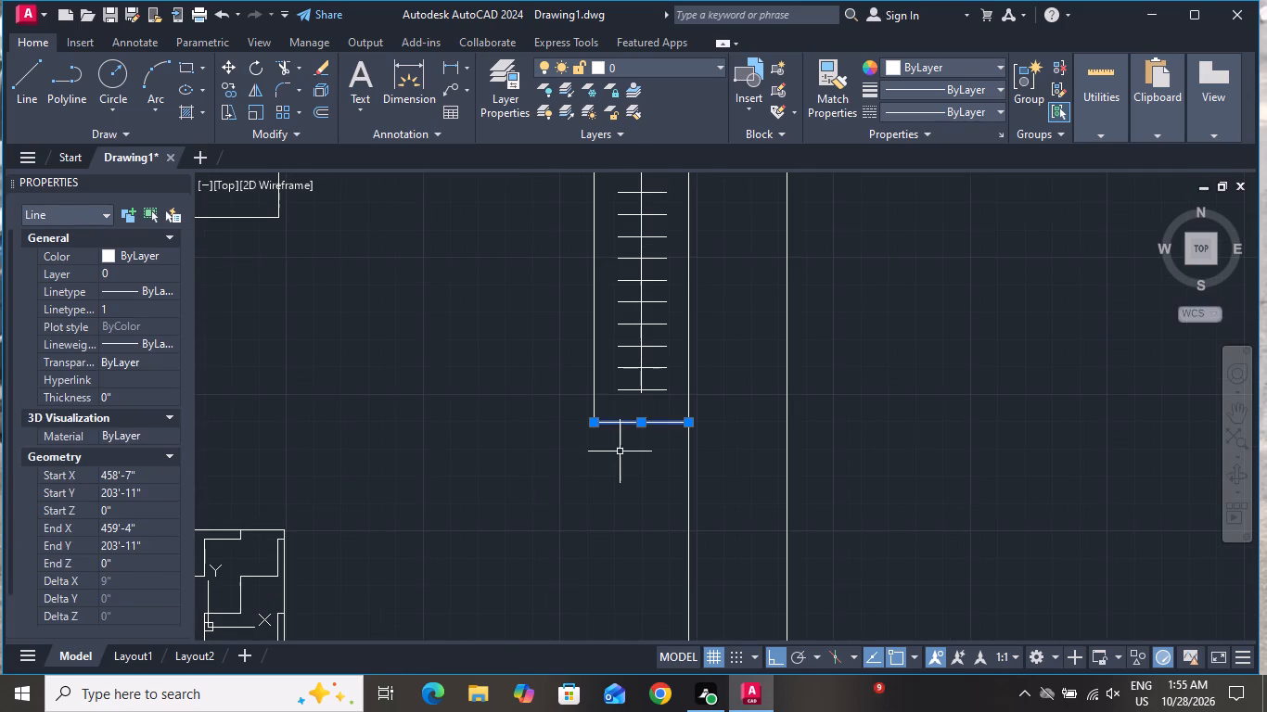
key("Delete")
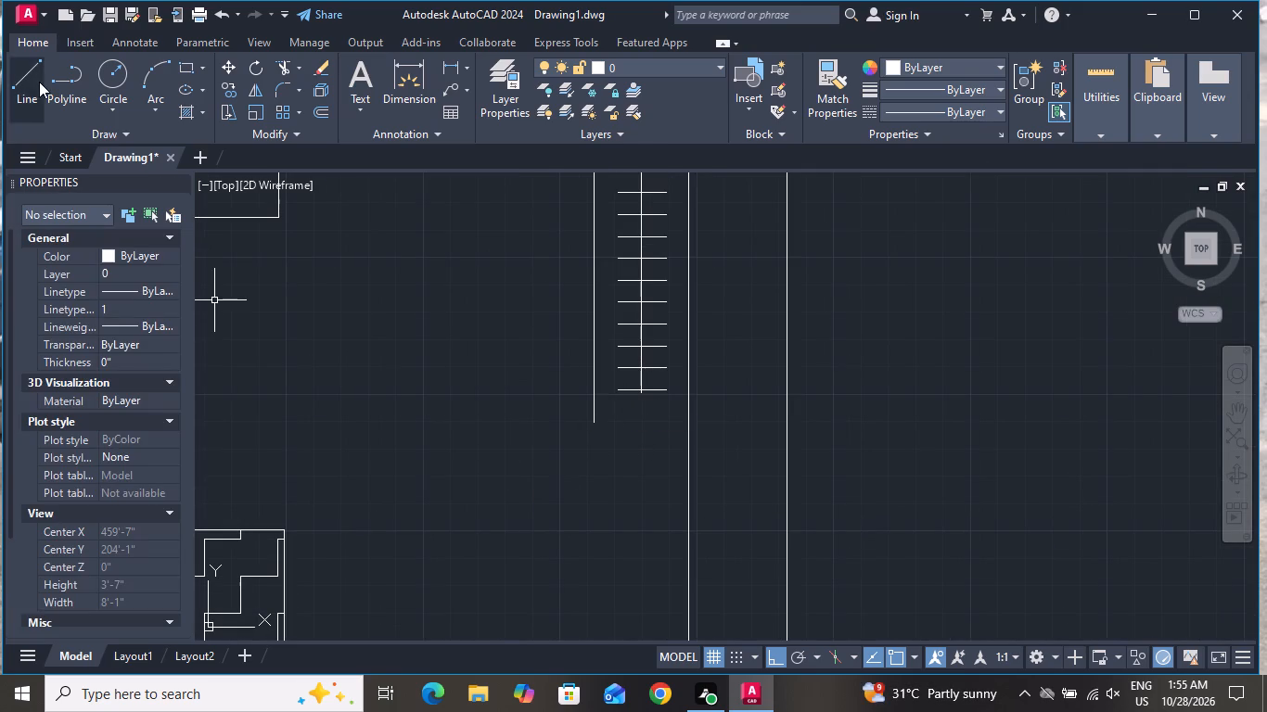
Extend the wardrobe's west side about 3' south with a new line and close its south end against the east wall.
left_click(35, 76)
left_click(593, 424)
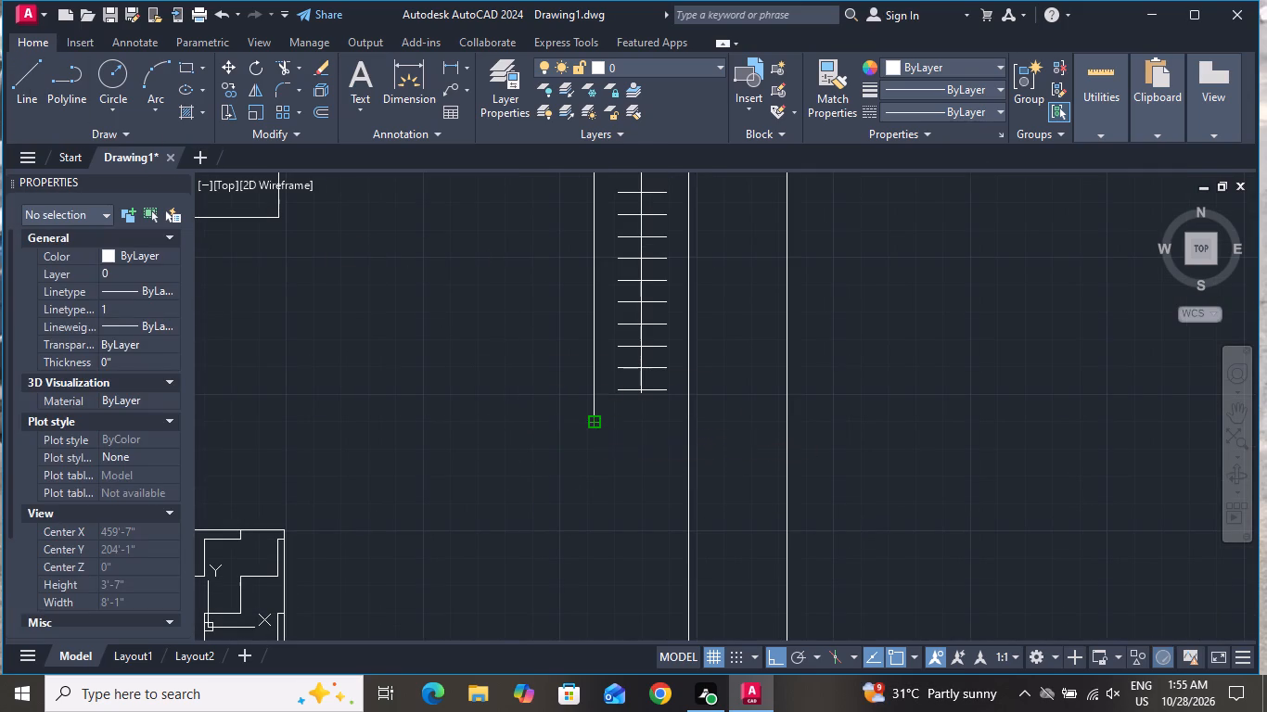
scroll(596, 523, "down", 3)
left_click(602, 593)
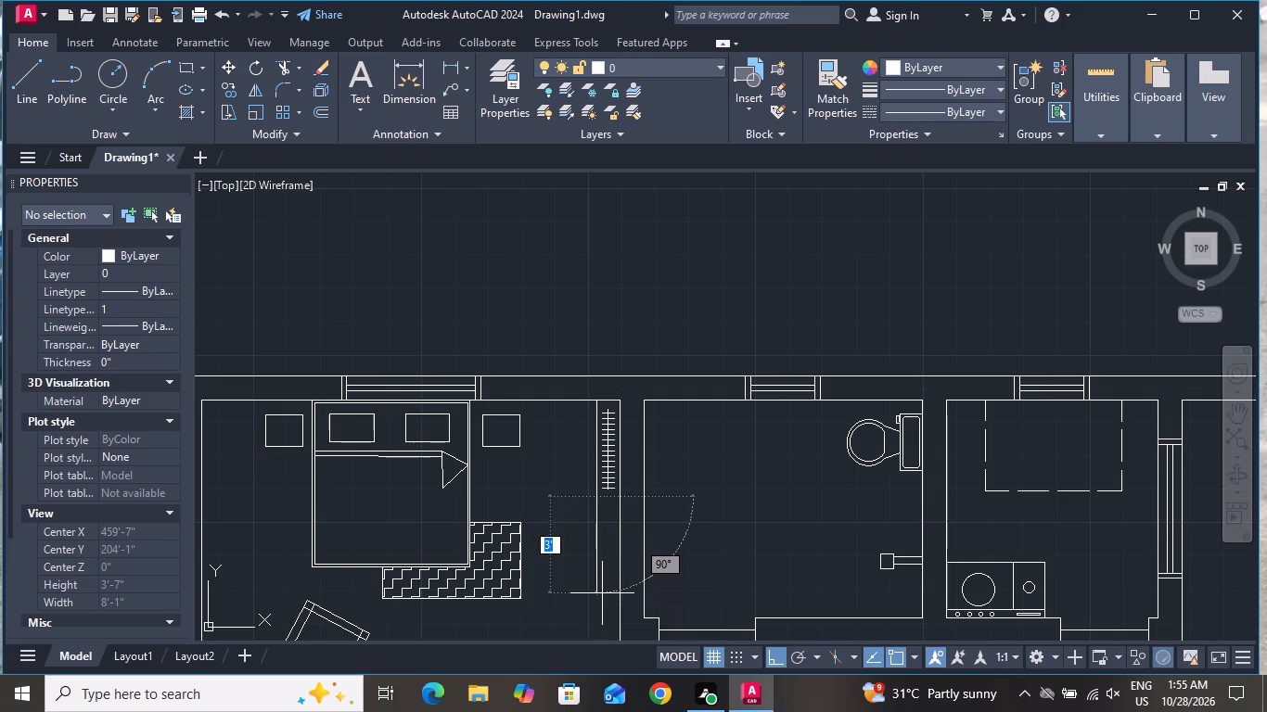
left_click(619, 591)
right_click(619, 591)
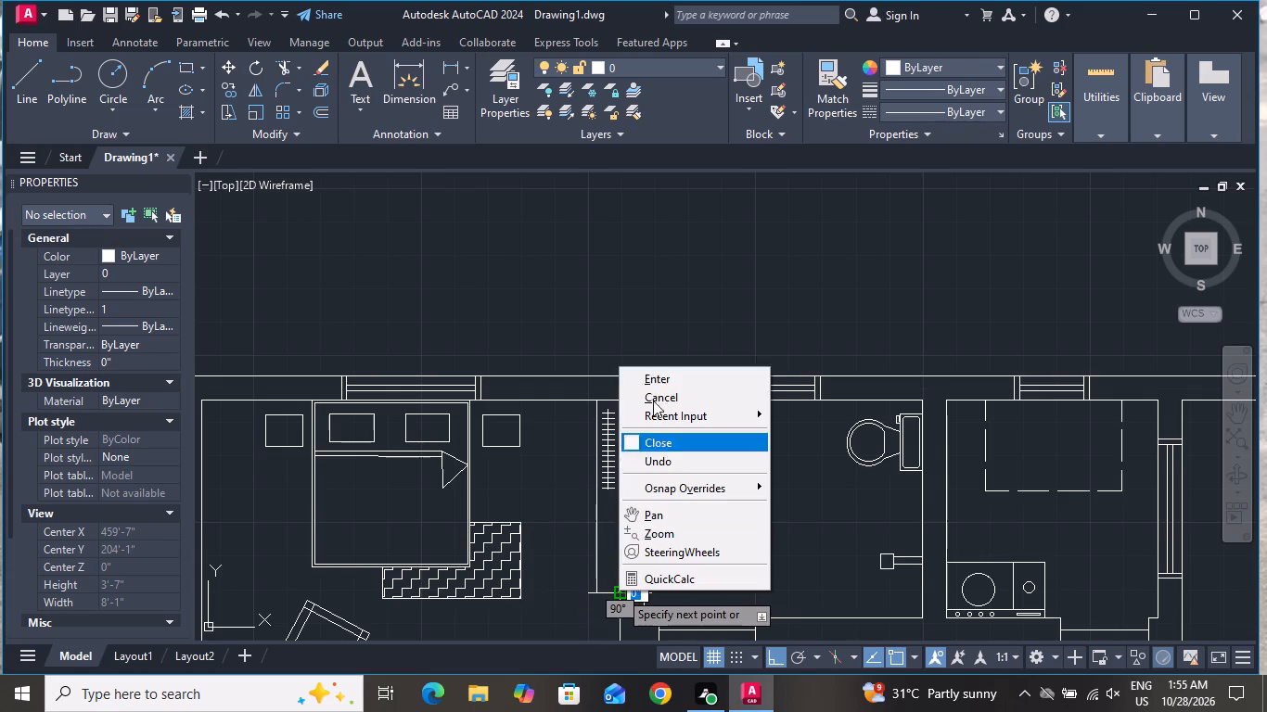
left_click(657, 400)
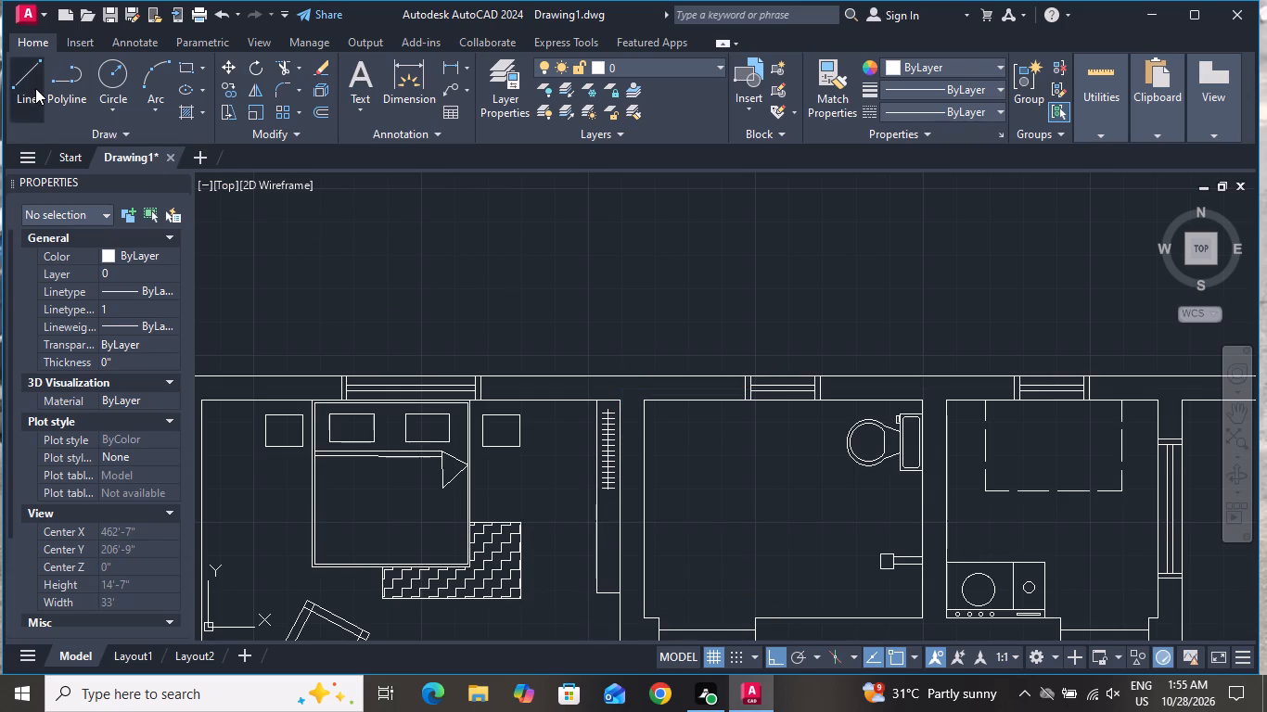
Extend the wardrobe's hanging rod south with a new line from its lower end to just short of the wardrobe's south side.
left_click(35, 88)
scroll(633, 526, "up", 4)
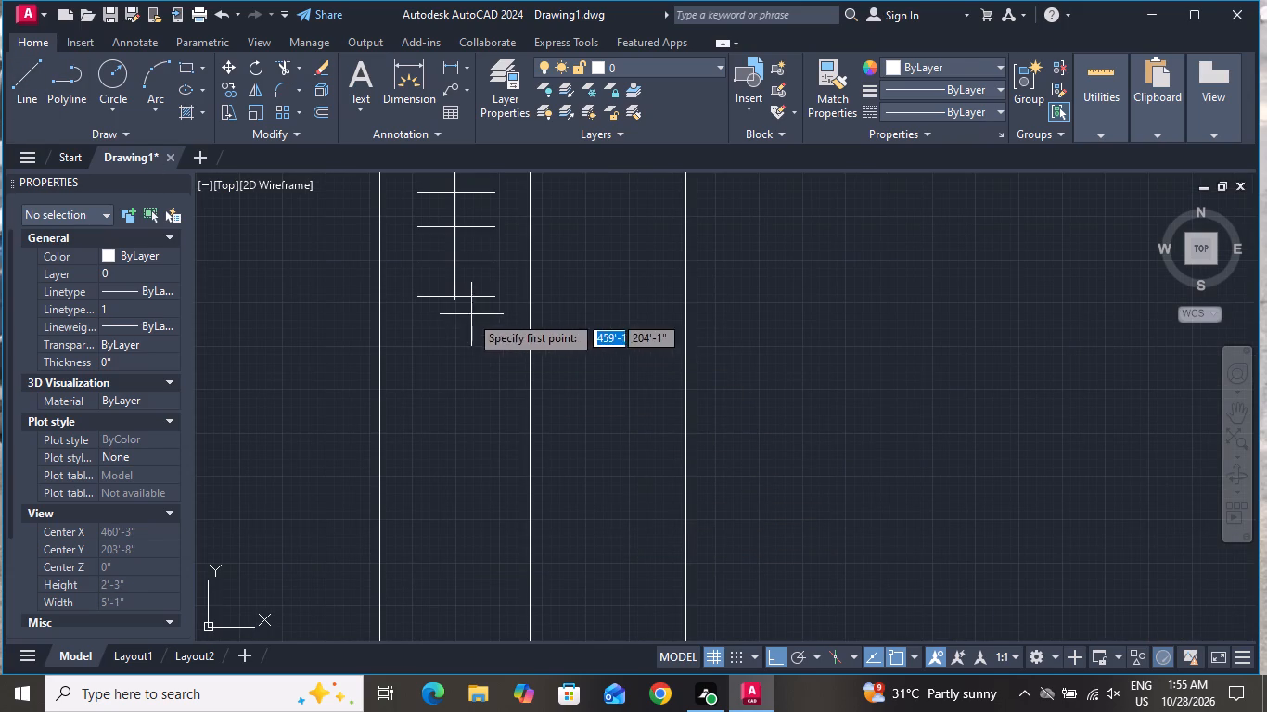
left_click(459, 301)
scroll(481, 483, "down", 3)
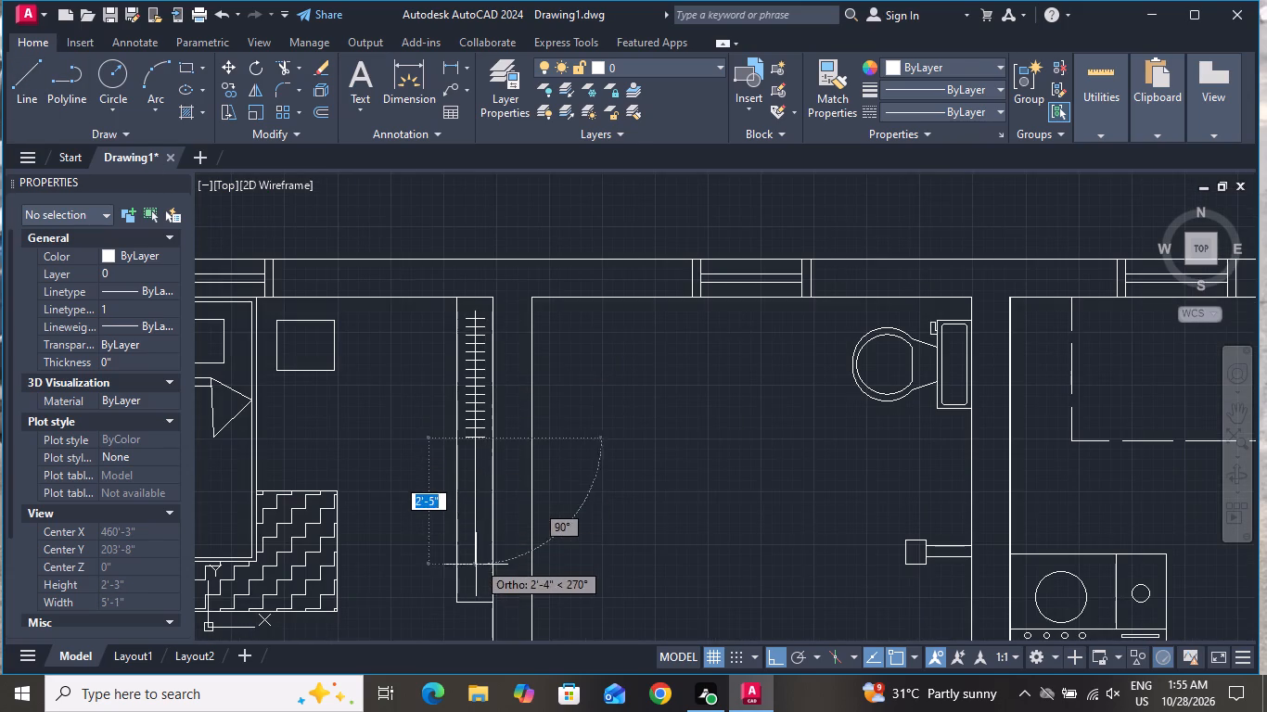
scroll(470, 587, "up", 2)
left_click(470, 587)
right_click(470, 587)
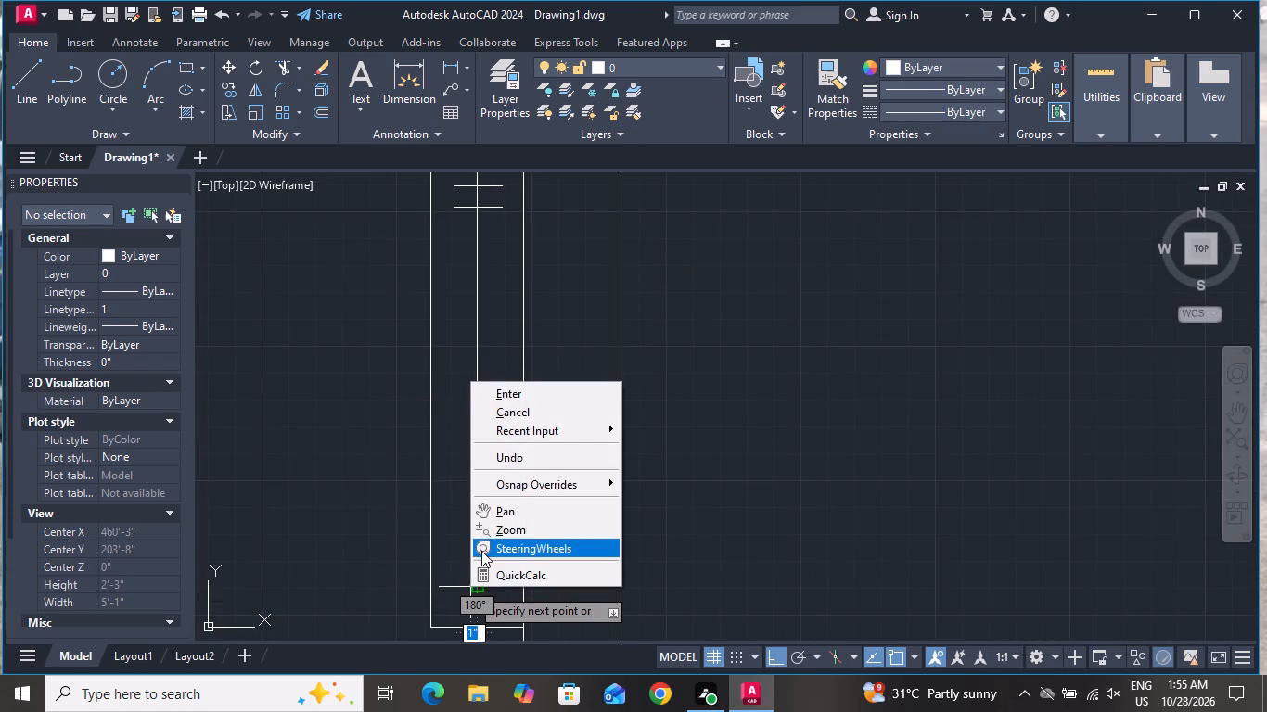
left_click(516, 412)
Offset the southernmost hanger line southward at 2" spacing, adding six hangers along the extended rod.
scroll(517, 442, "down", 3)
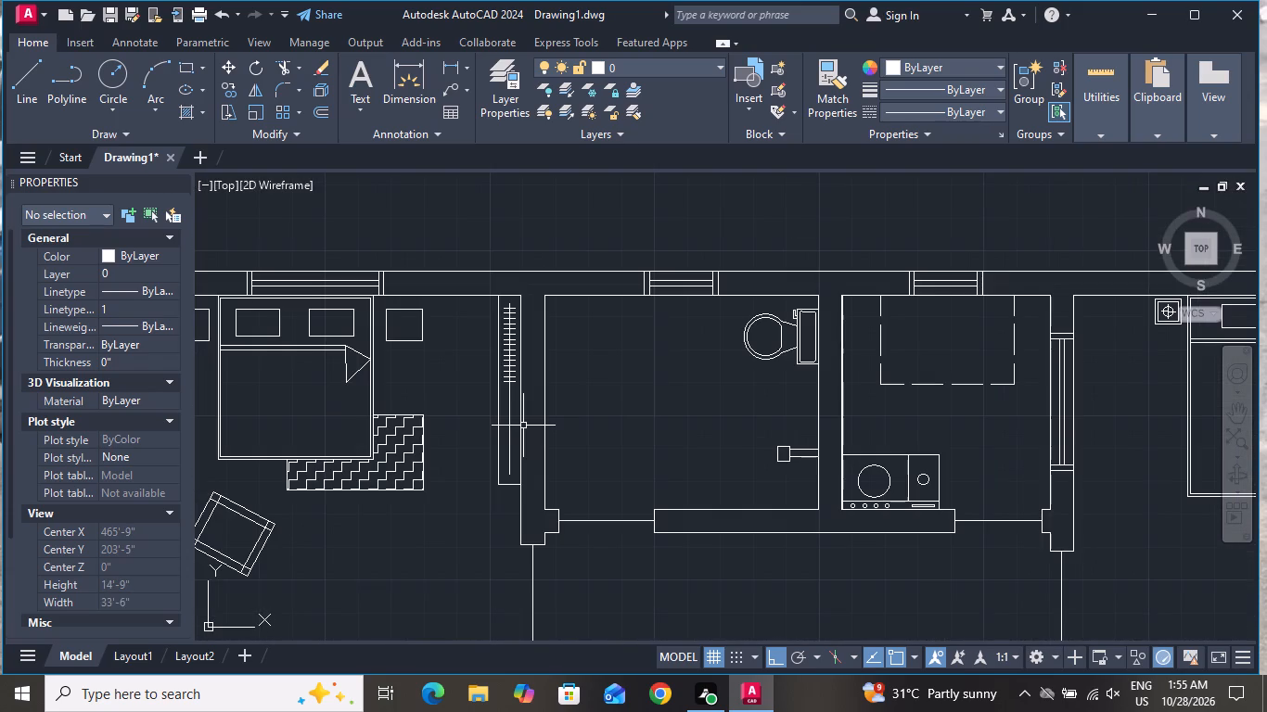
type("O 2")
key("shift+quotedbl")
key("Return")
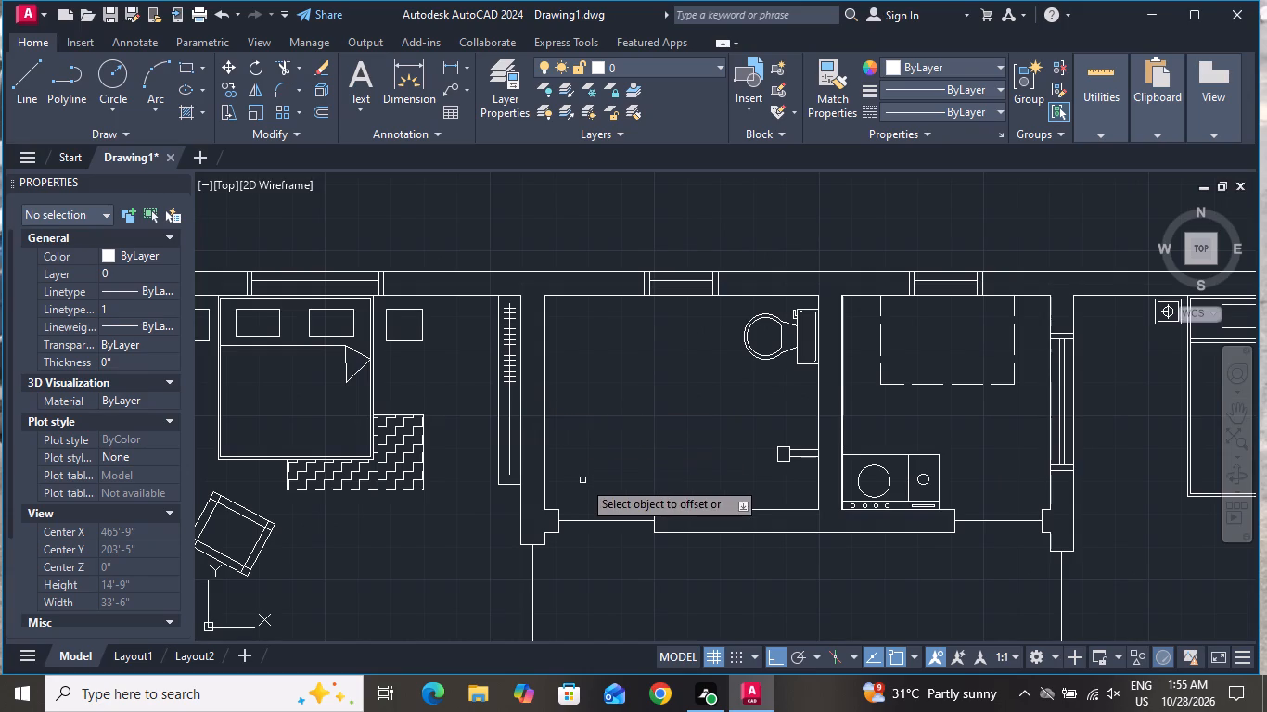
scroll(528, 377, "up", 4)
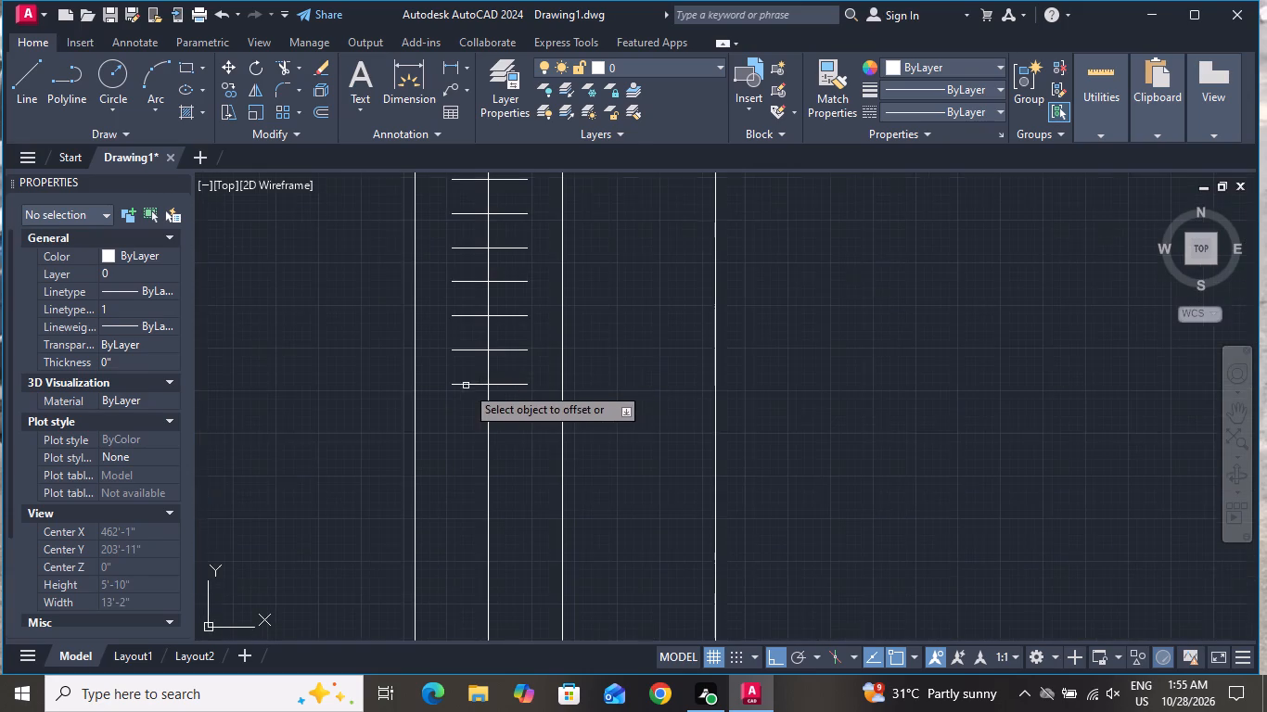
left_click(493, 387)
left_click(517, 496)
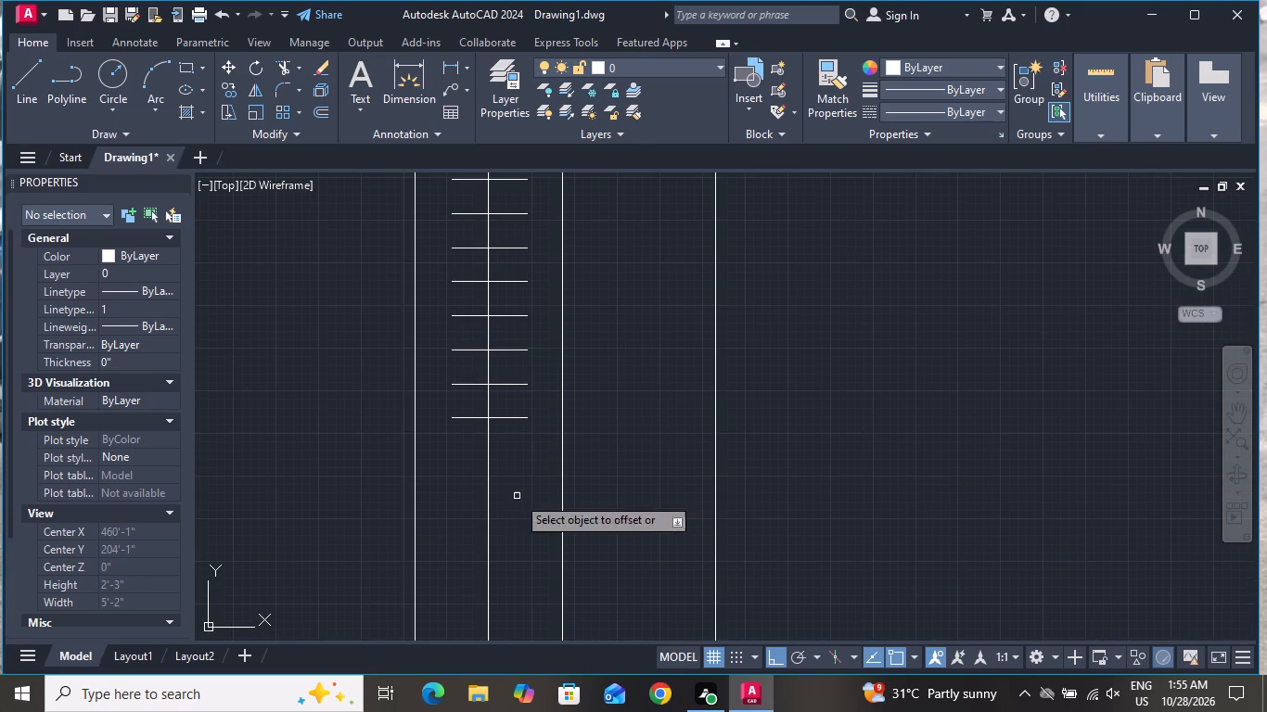
left_click(519, 415)
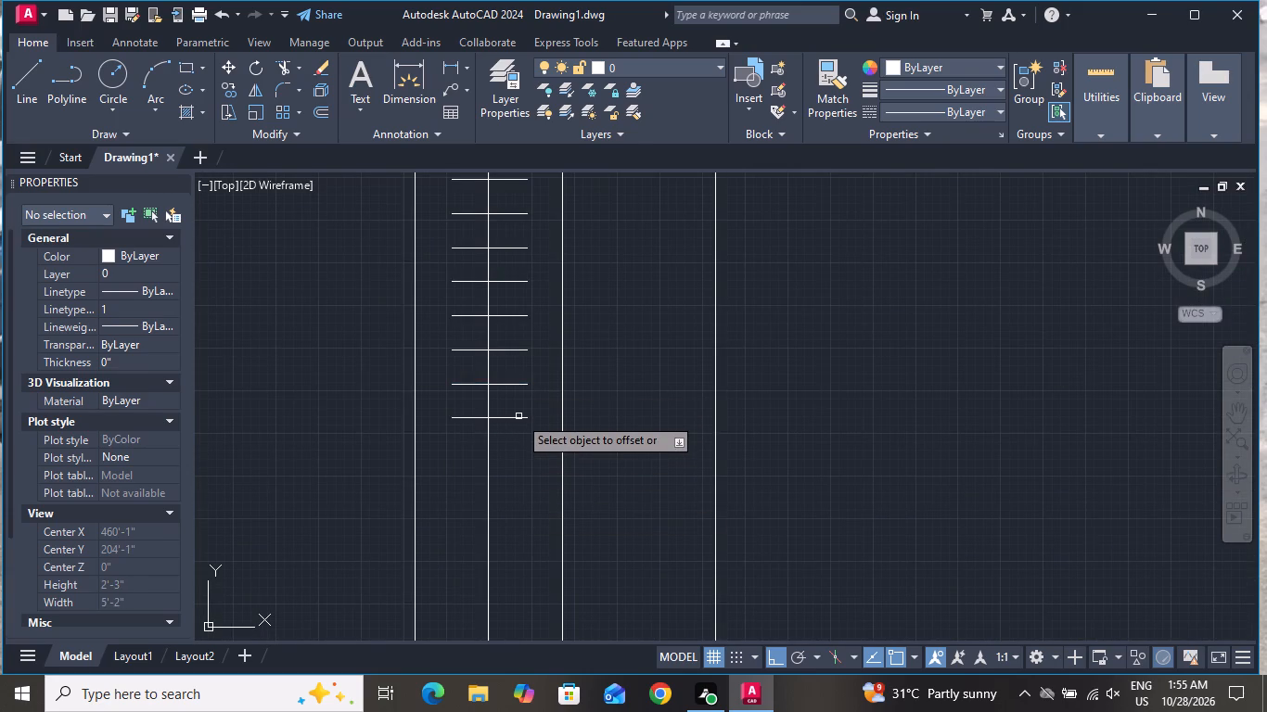
left_click(520, 420)
left_click(529, 476)
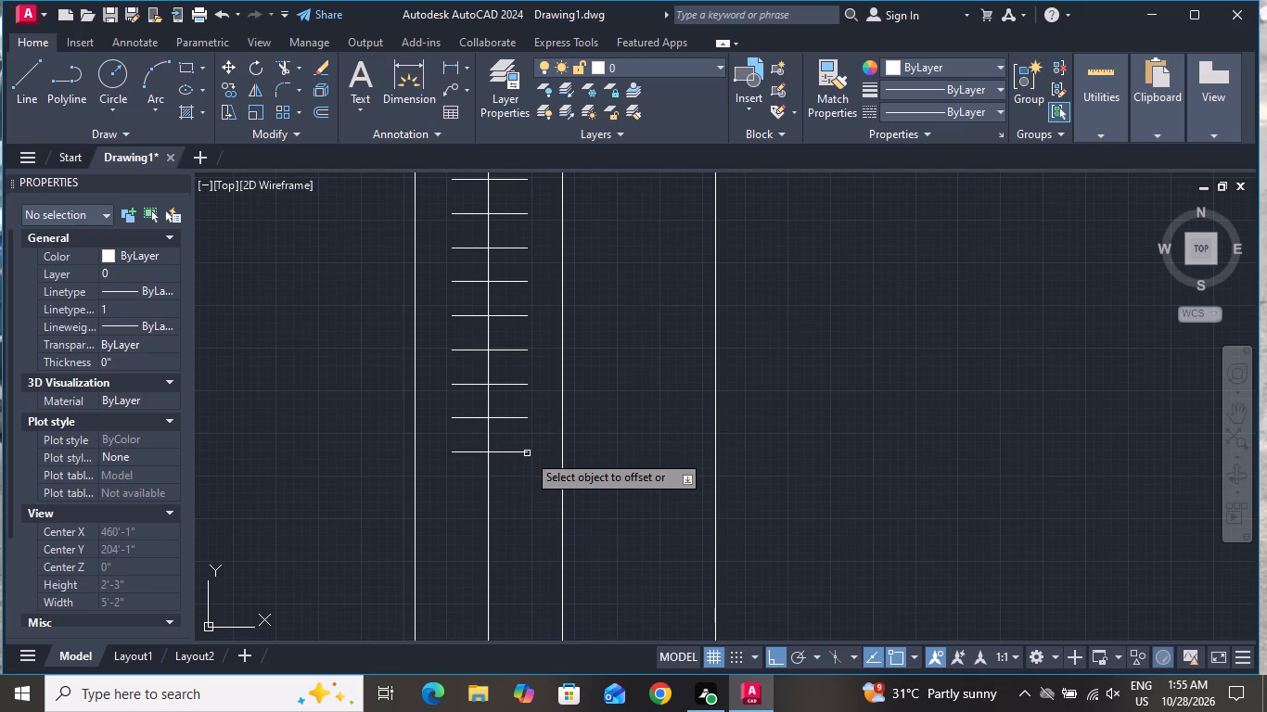
left_click(528, 452)
left_click(528, 510)
left_click(528, 487)
left_click(530, 544)
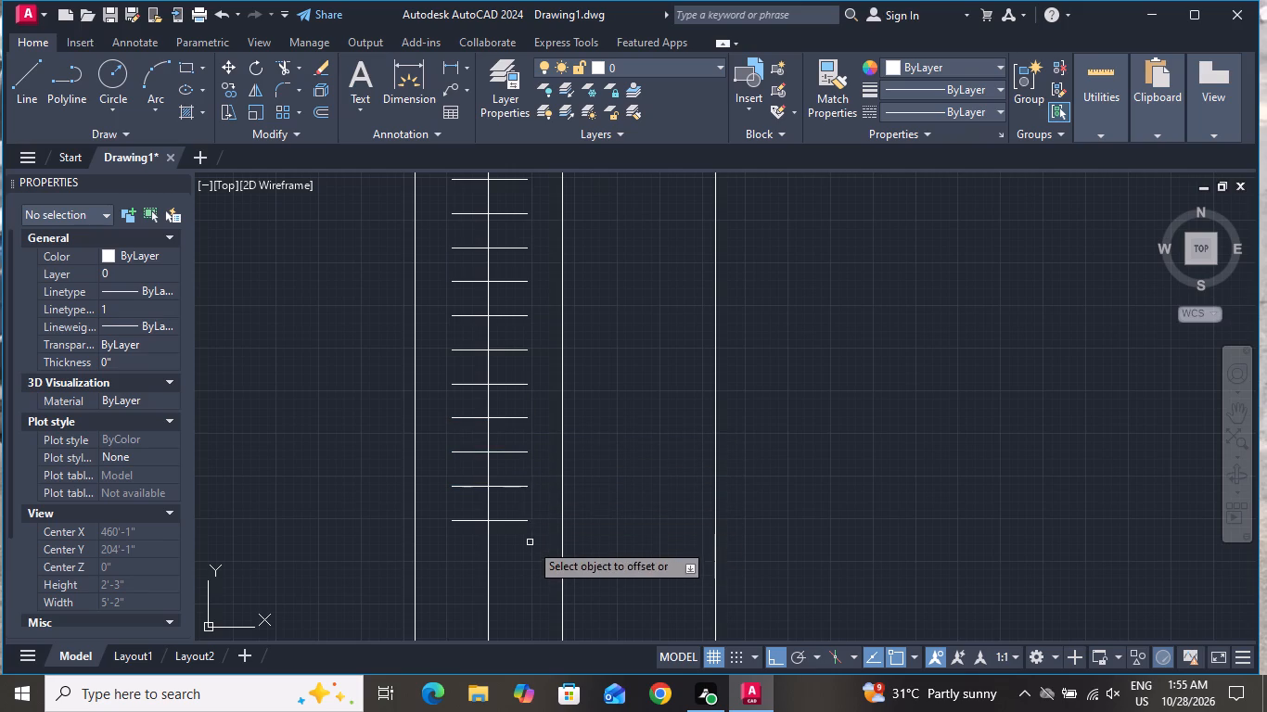
left_click(528, 519)
left_click(526, 561)
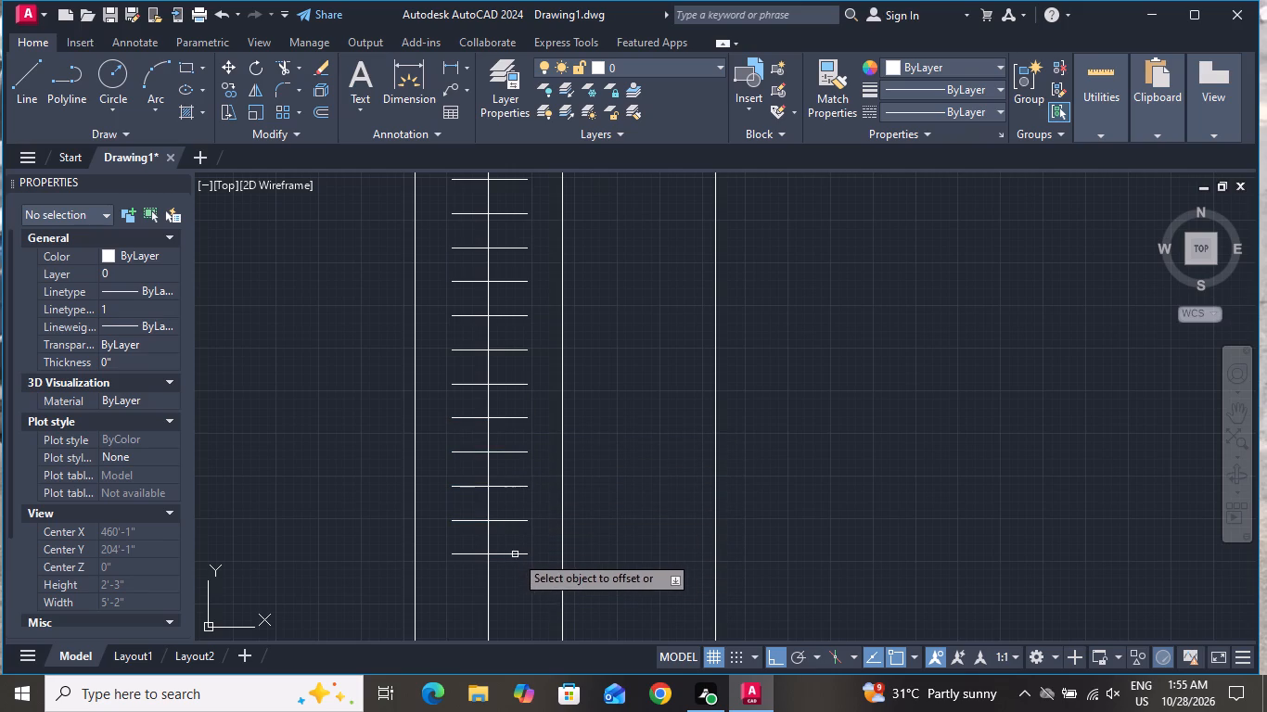
left_click(515, 553)
left_click(516, 588)
Continue offsetting the southernmost hanger line southward at 2" spacing, adding three more hangers along the rod.
scroll(587, 452, "down", 3)
scroll(574, 483, "up", 3)
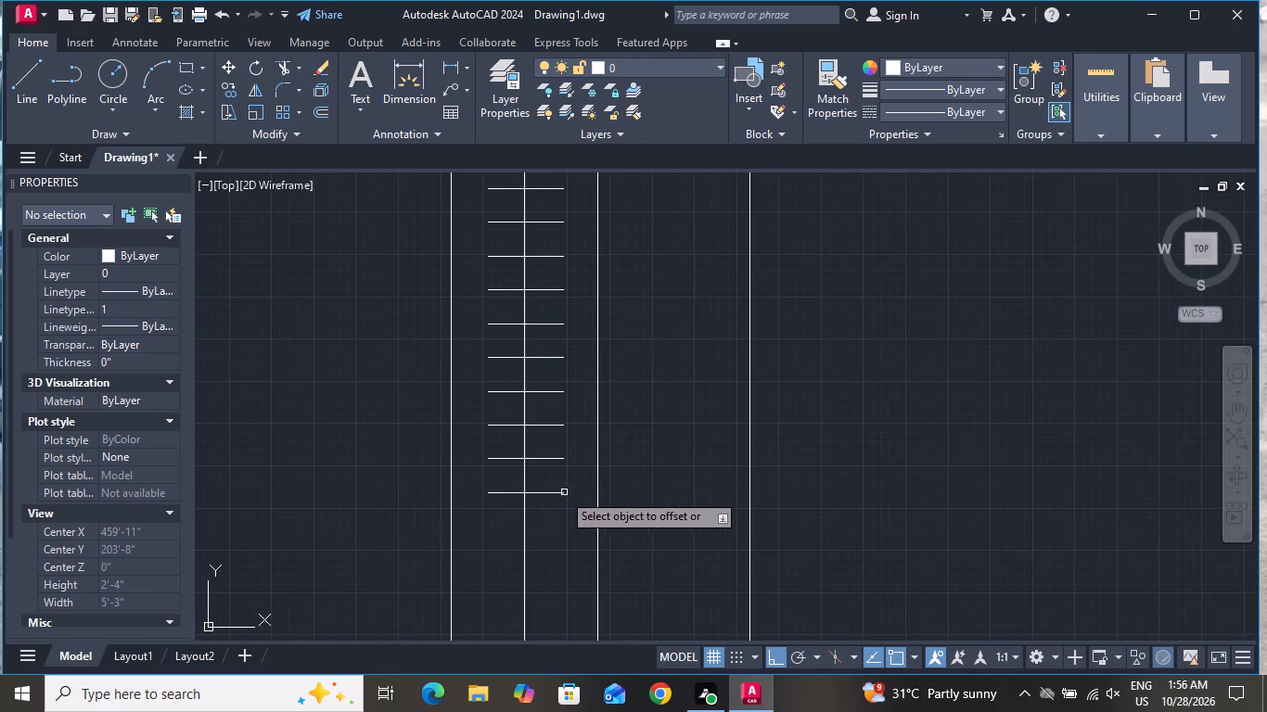
left_click(557, 493)
left_click(553, 552)
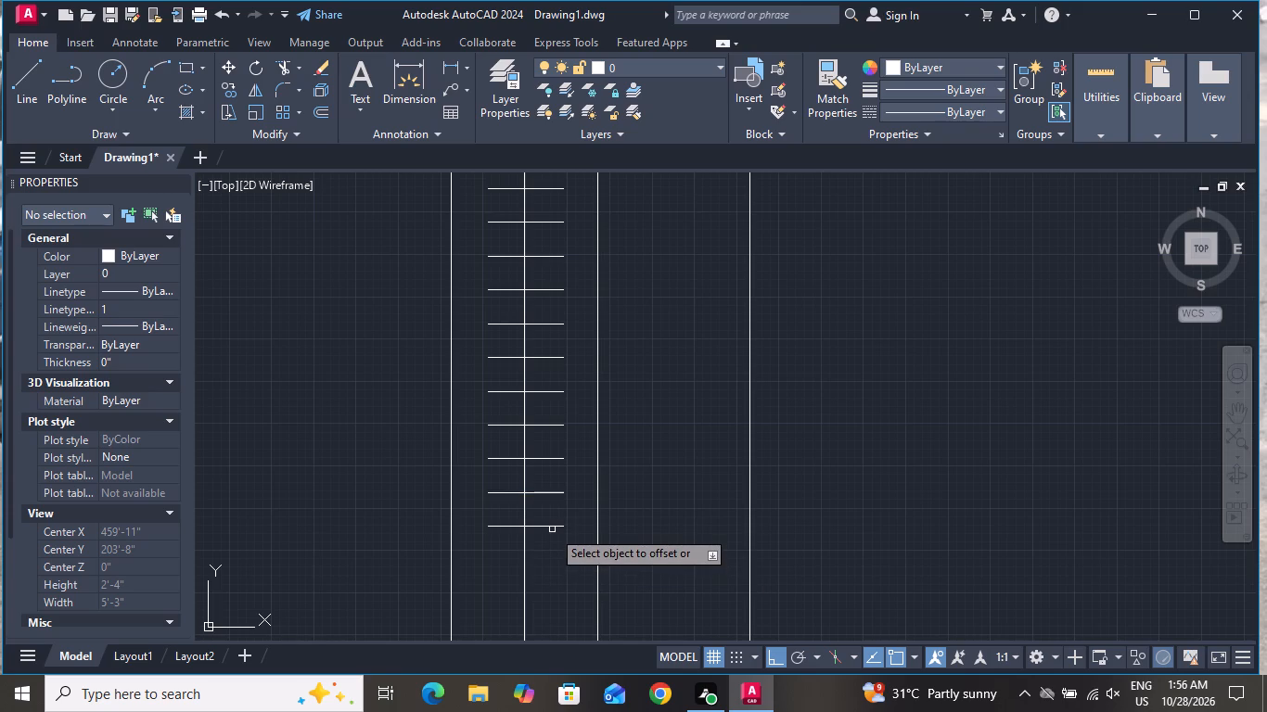
left_click(552, 528)
left_click(555, 563)
left_click(556, 562)
left_click(555, 593)
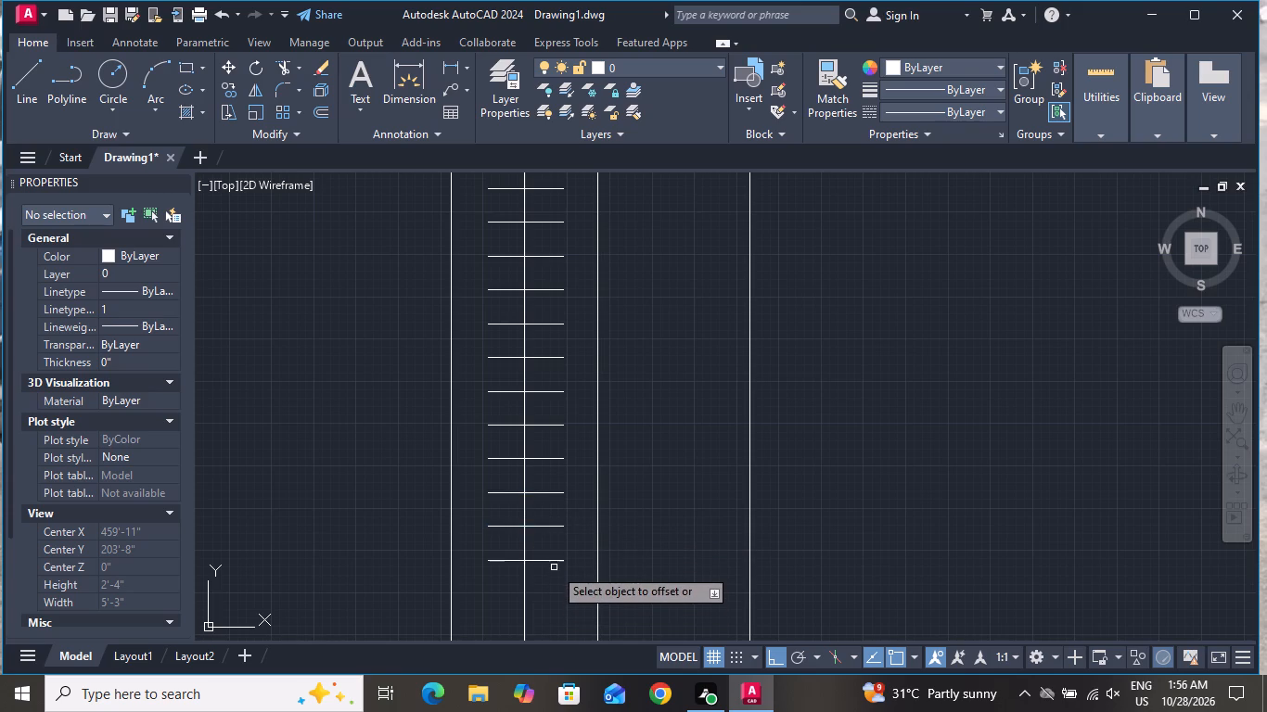
left_click(556, 559)
left_click(556, 607)
scroll(572, 522, "down", 4)
scroll(556, 550, "up", 2)
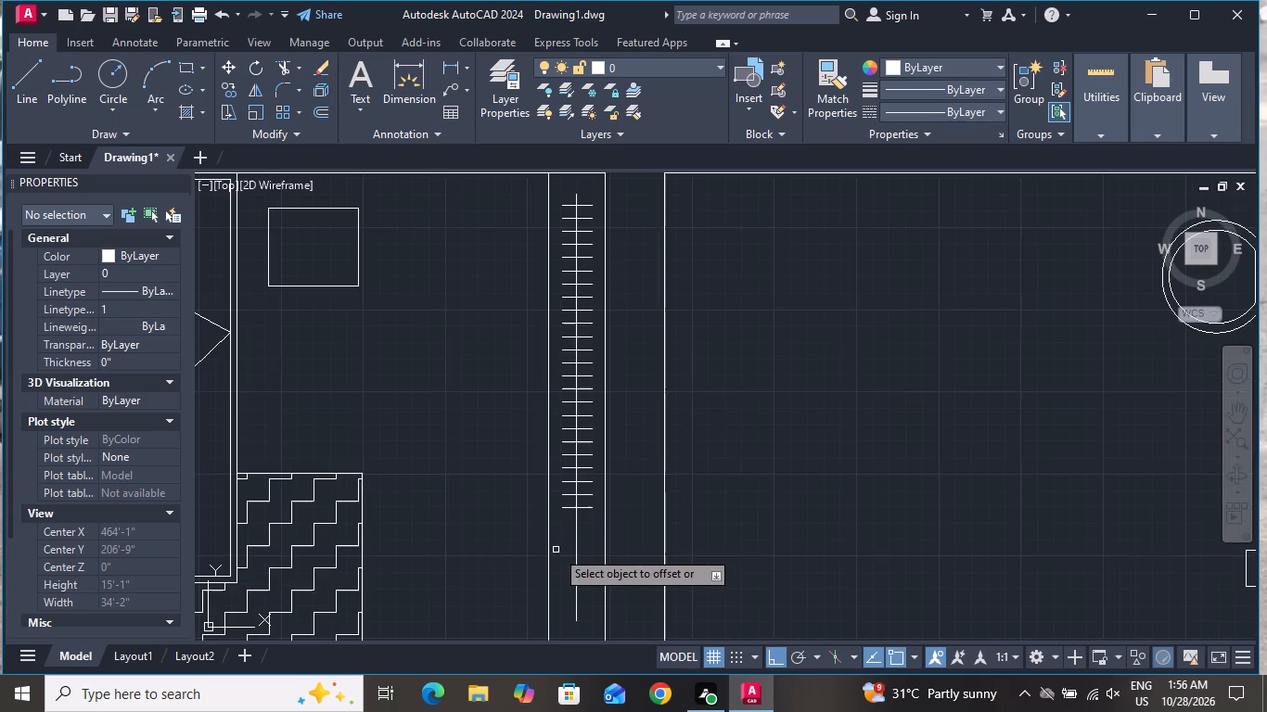
Offset eight more hanger lines southward at 2" spacing to reach the extended rod's south end, and end the Offset command.
left_click(591, 510)
left_click(590, 546)
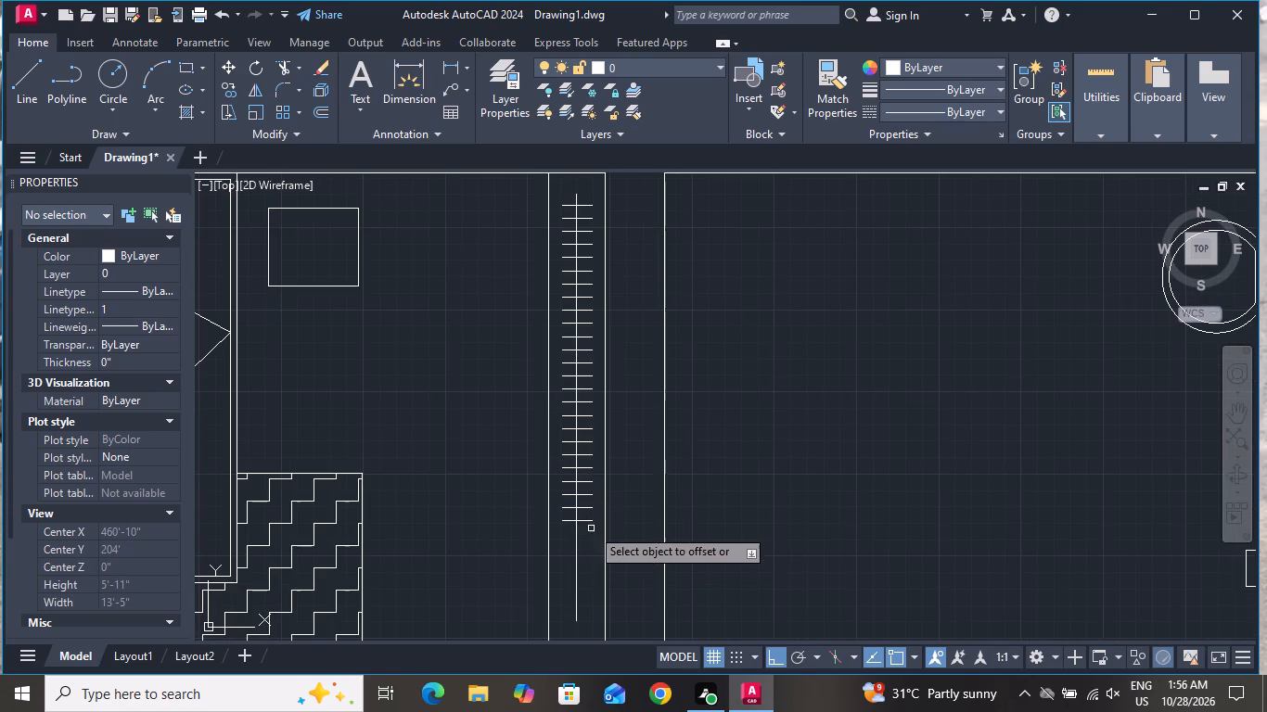
left_click(593, 521)
left_click(588, 548)
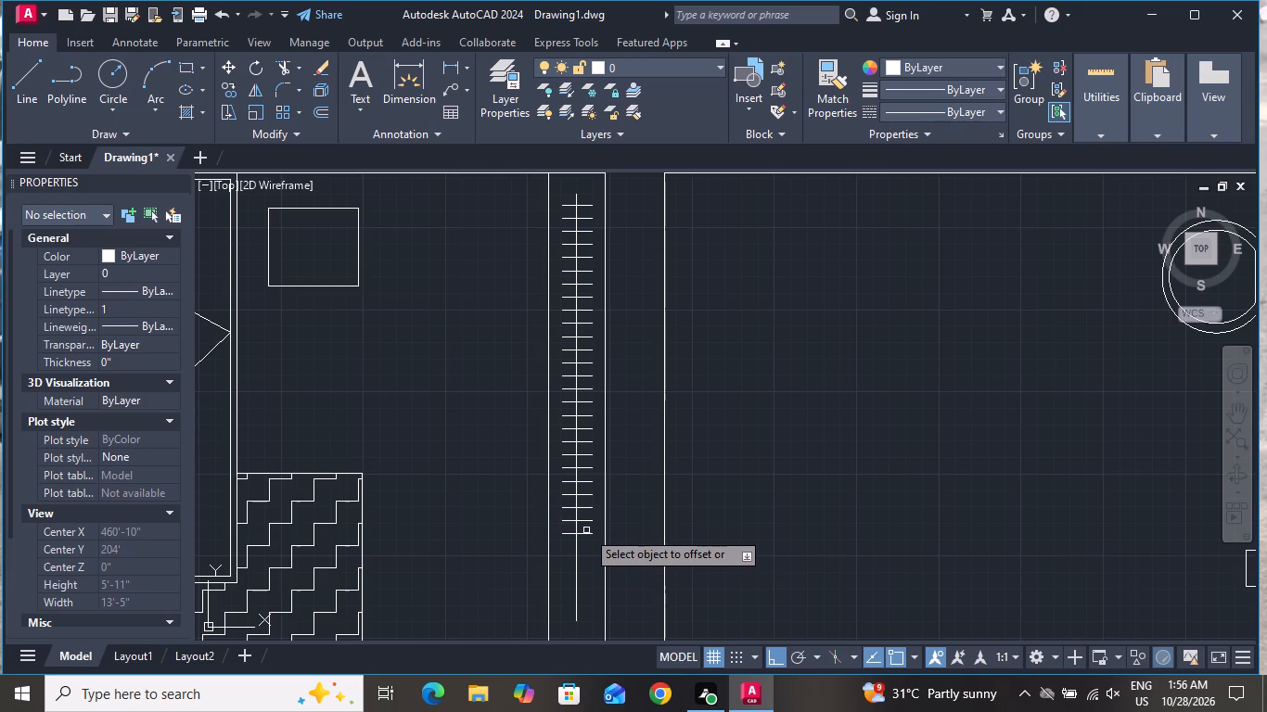
left_click(584, 533)
left_click(587, 565)
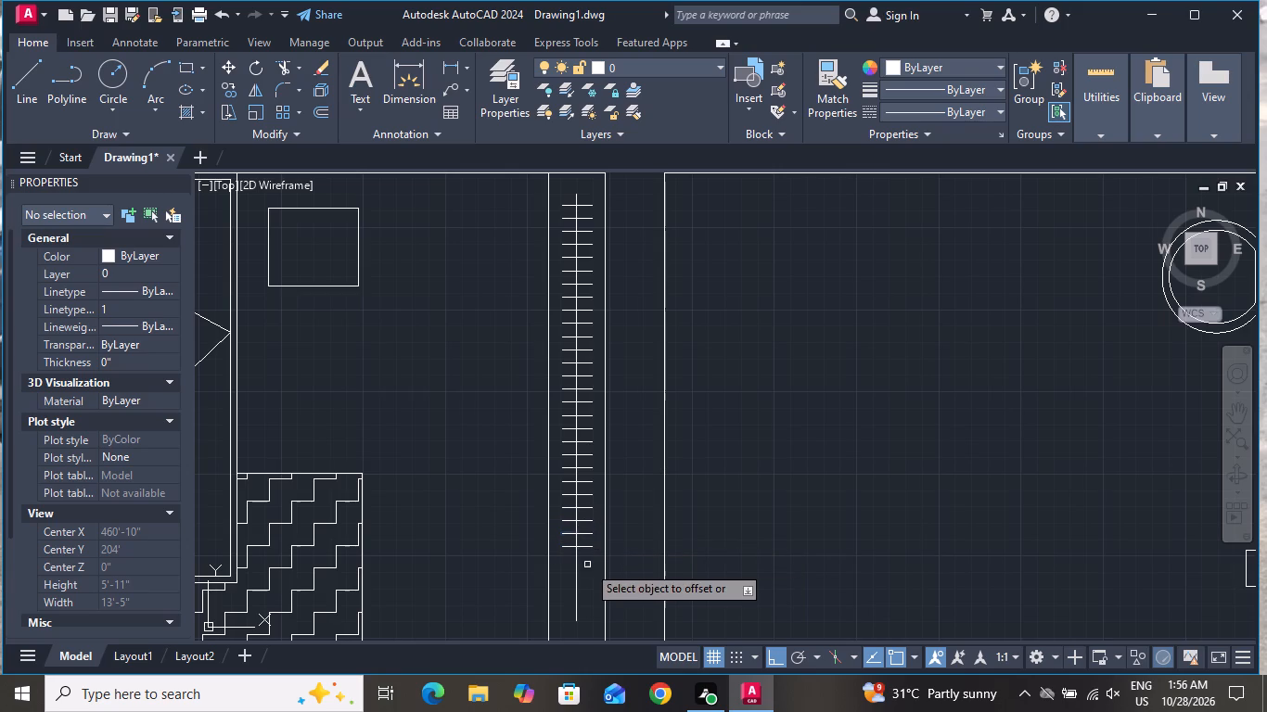
left_click(590, 547)
left_click(592, 563)
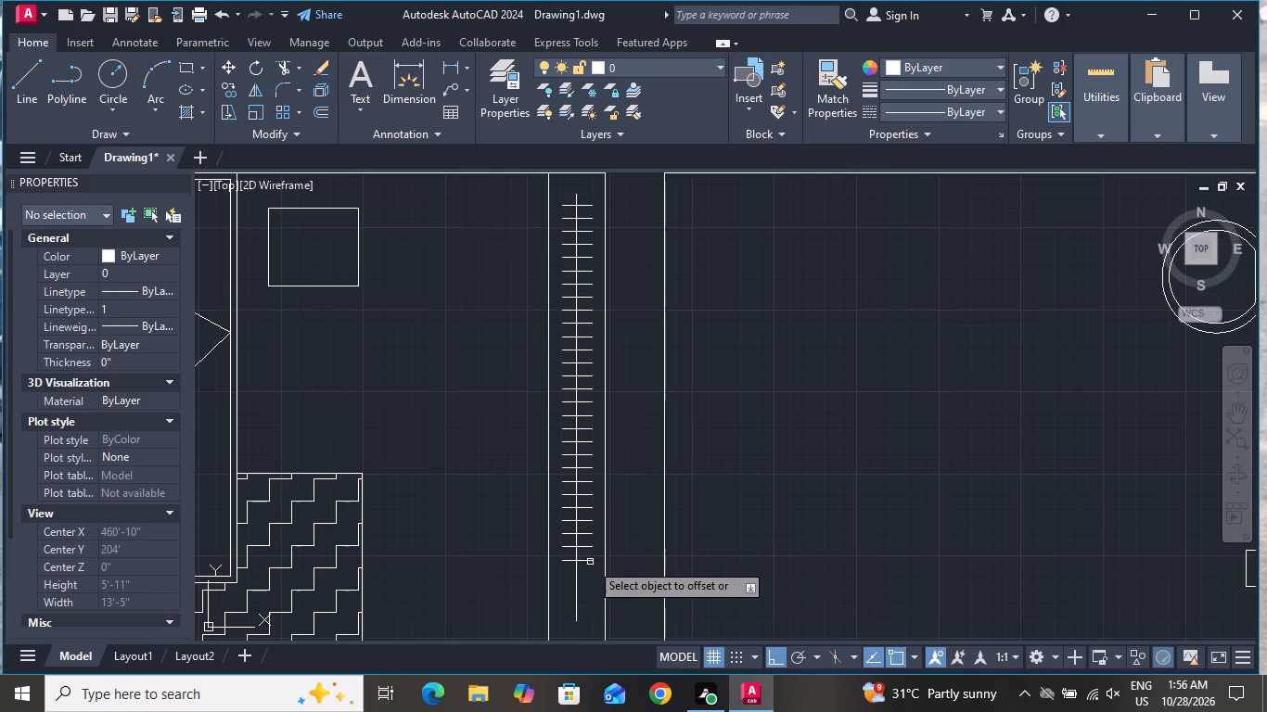
left_click(590, 561)
left_click(590, 582)
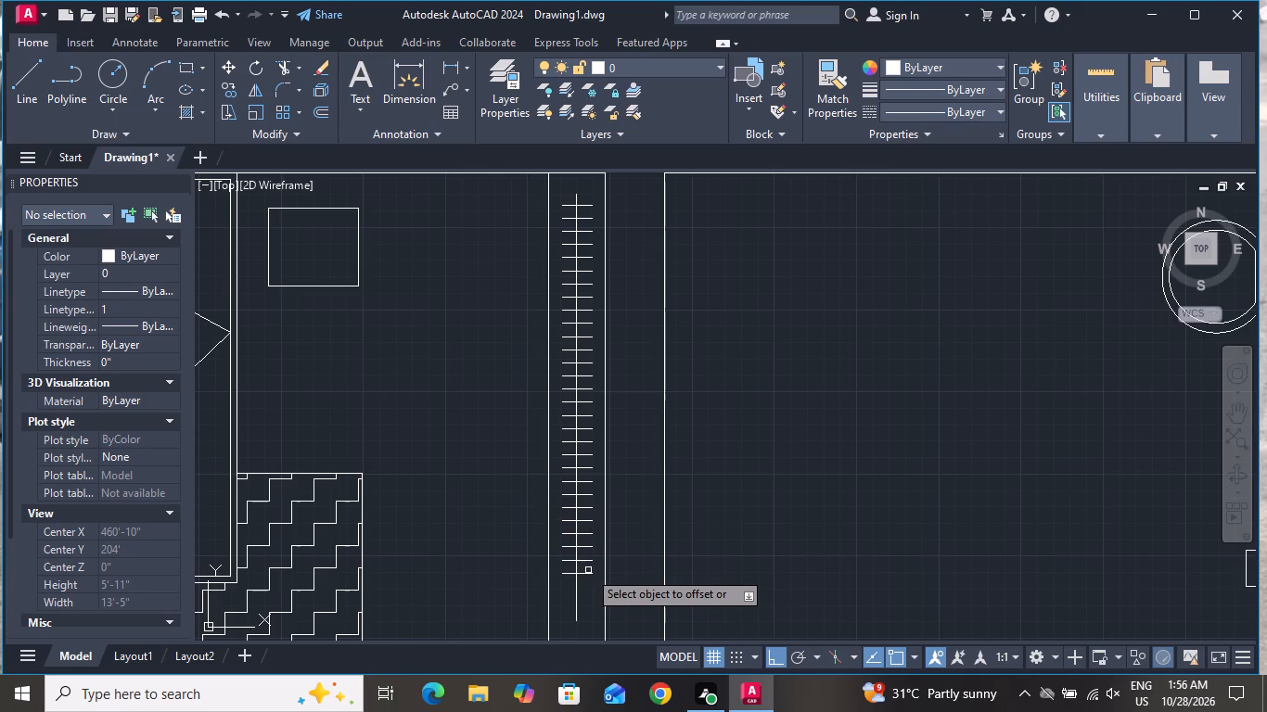
left_click(589, 576)
left_click(593, 601)
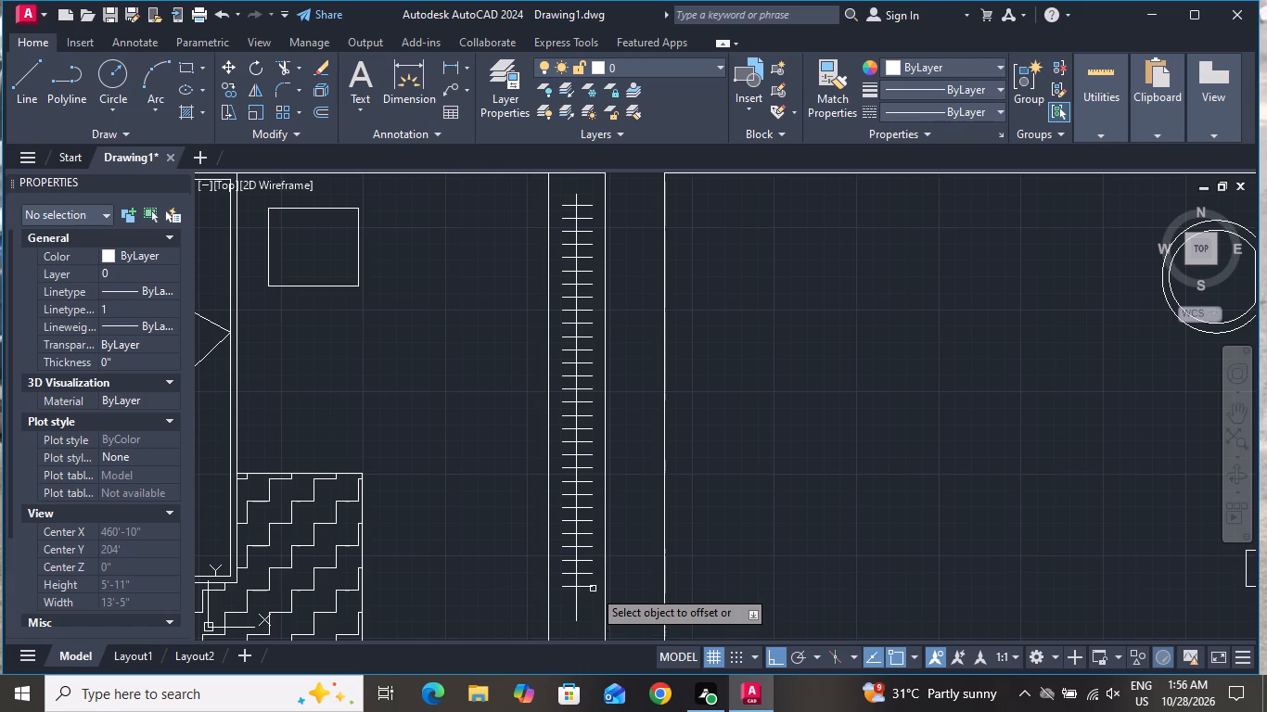
left_click(593, 584)
left_click(590, 588)
left_click(587, 605)
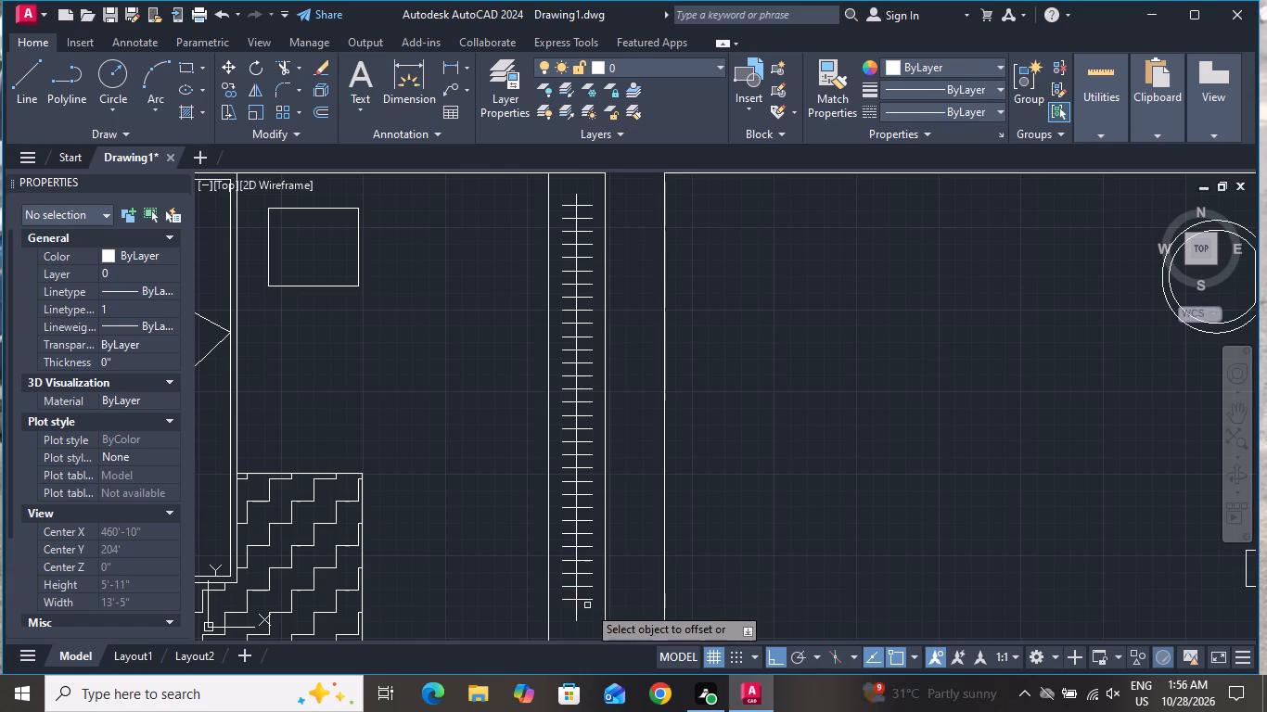
left_click(586, 601)
left_click(586, 617)
right_click(670, 480)
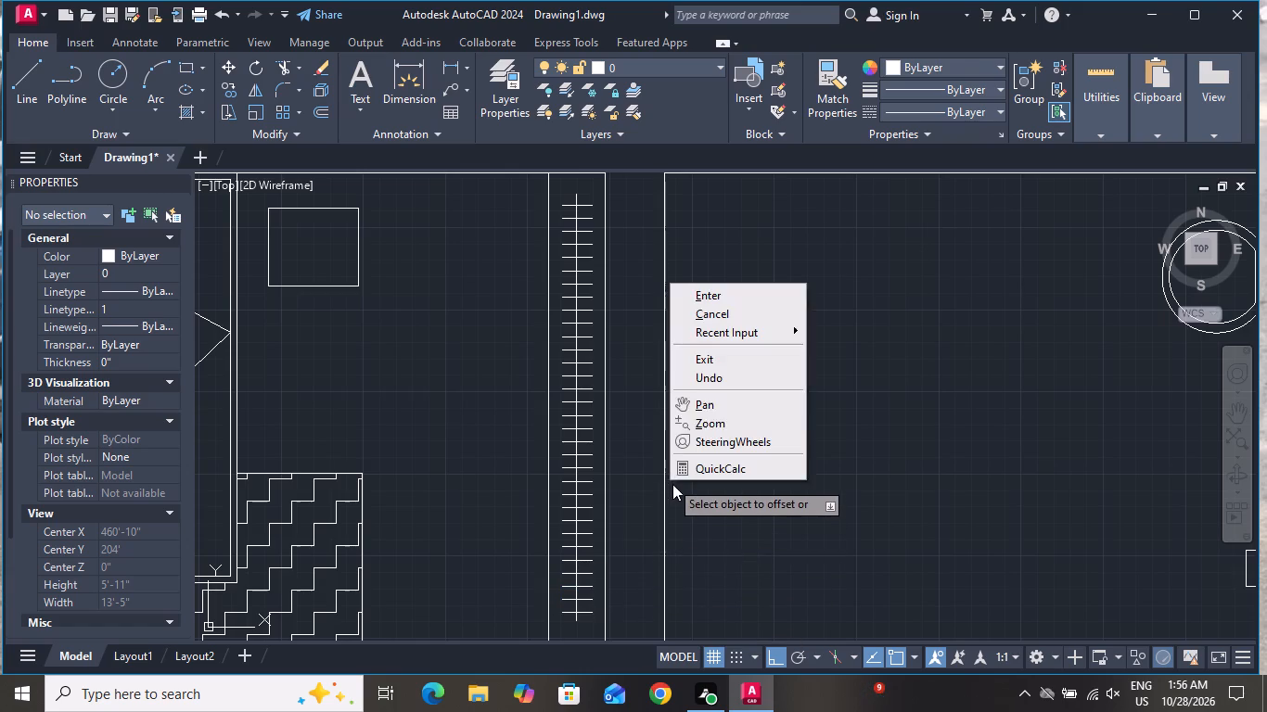
left_click(755, 316)
Draw a horizontal ellipse near the bathroom's northwest corner, with about 1'-6" major and 11" minor radius.
scroll(685, 390, "down", 2)
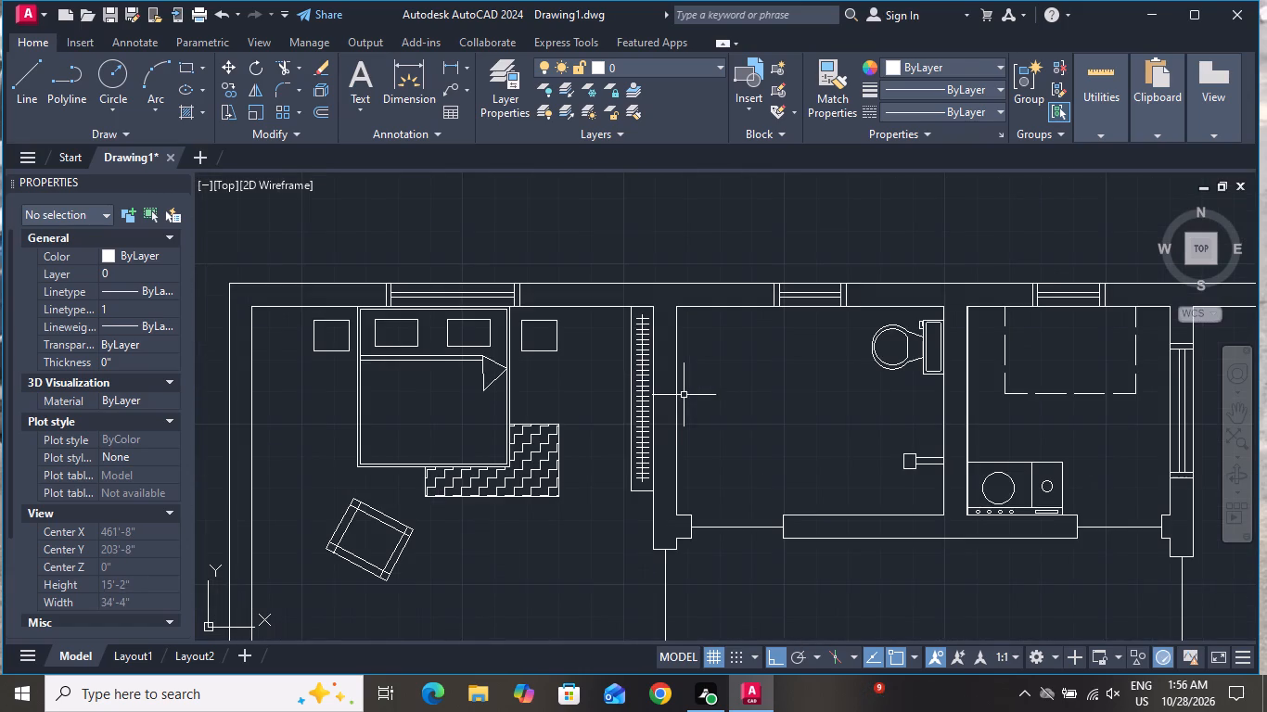
scroll(664, 405, "down", 1)
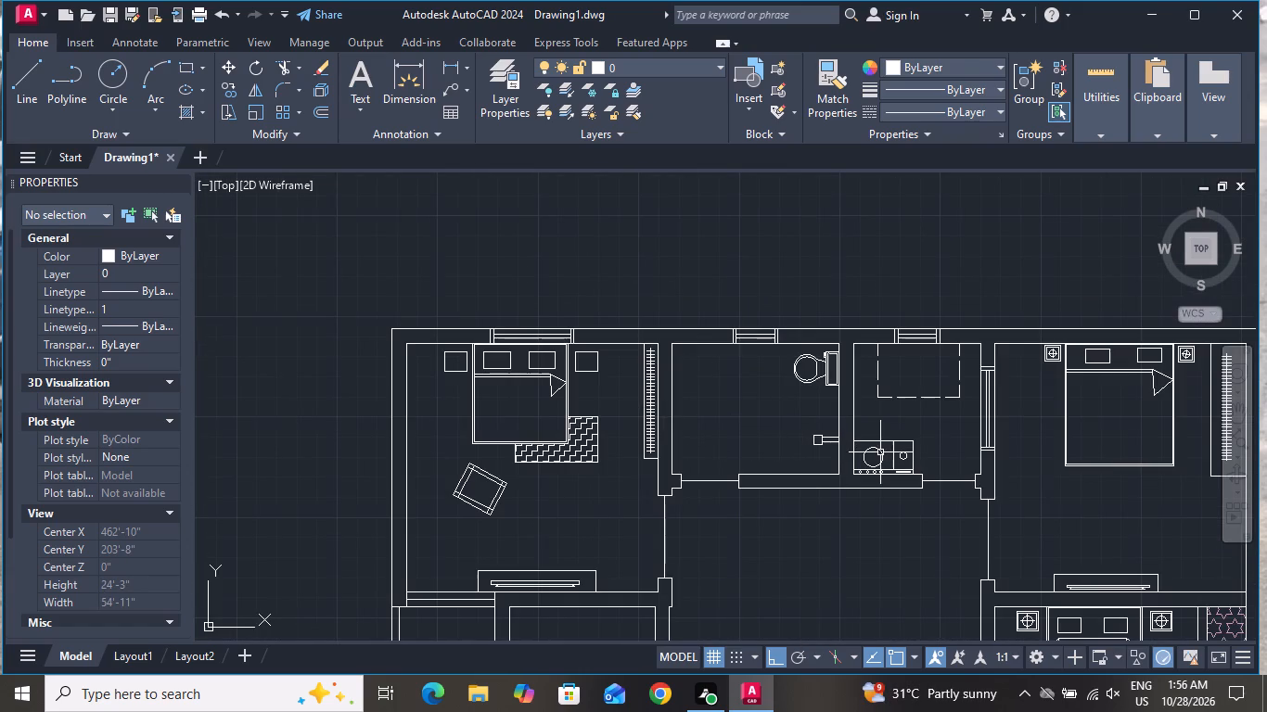
scroll(802, 365, "up", 2)
scroll(862, 299, "down", 1)
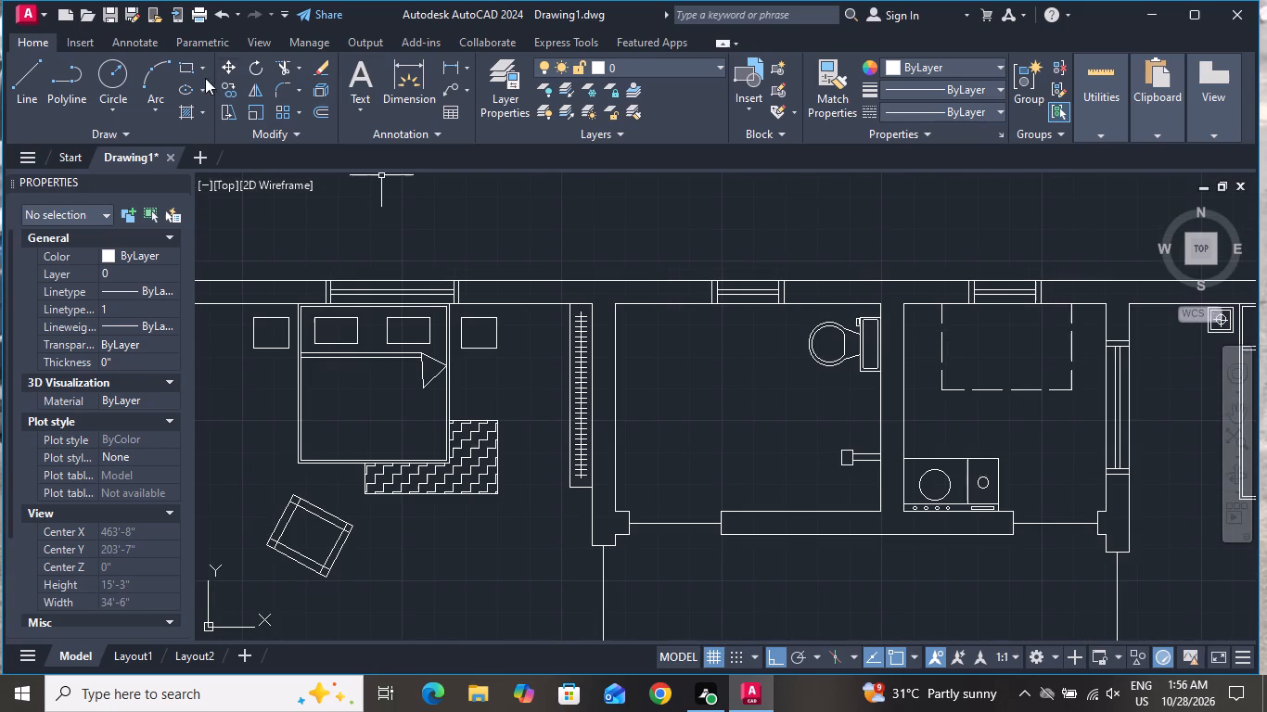
left_click(182, 89)
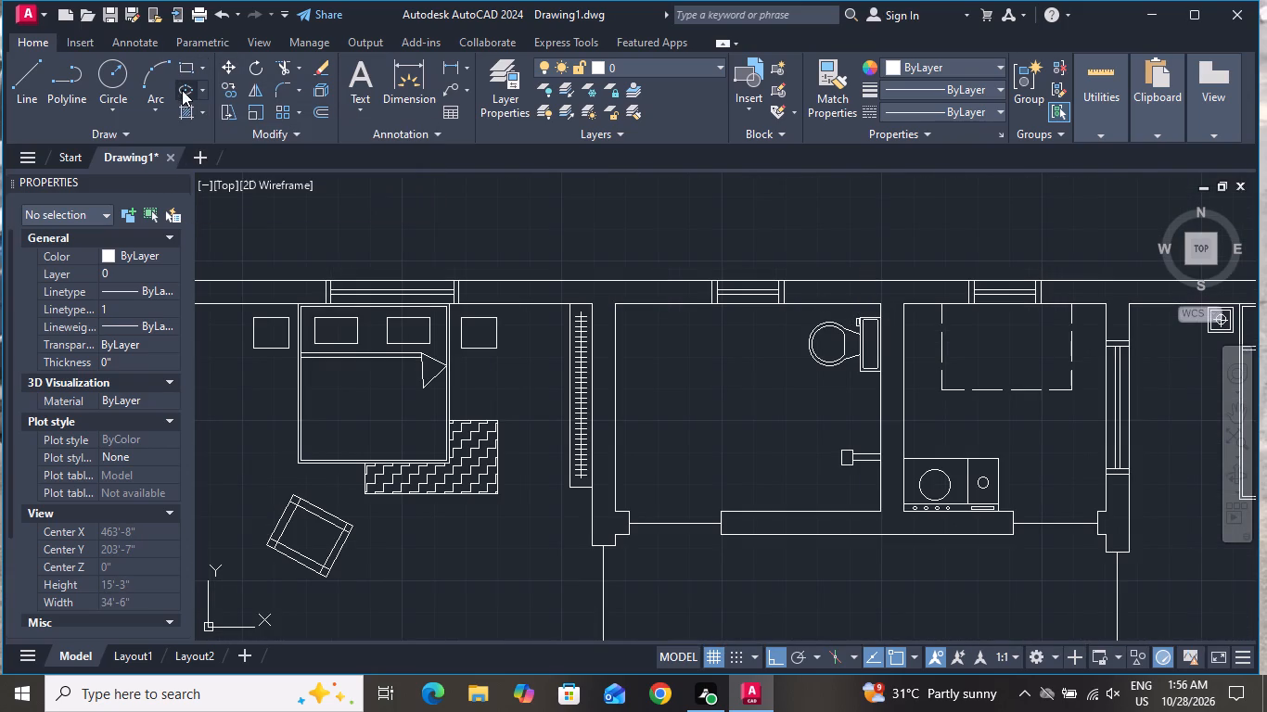
scroll(652, 311, "up", 1)
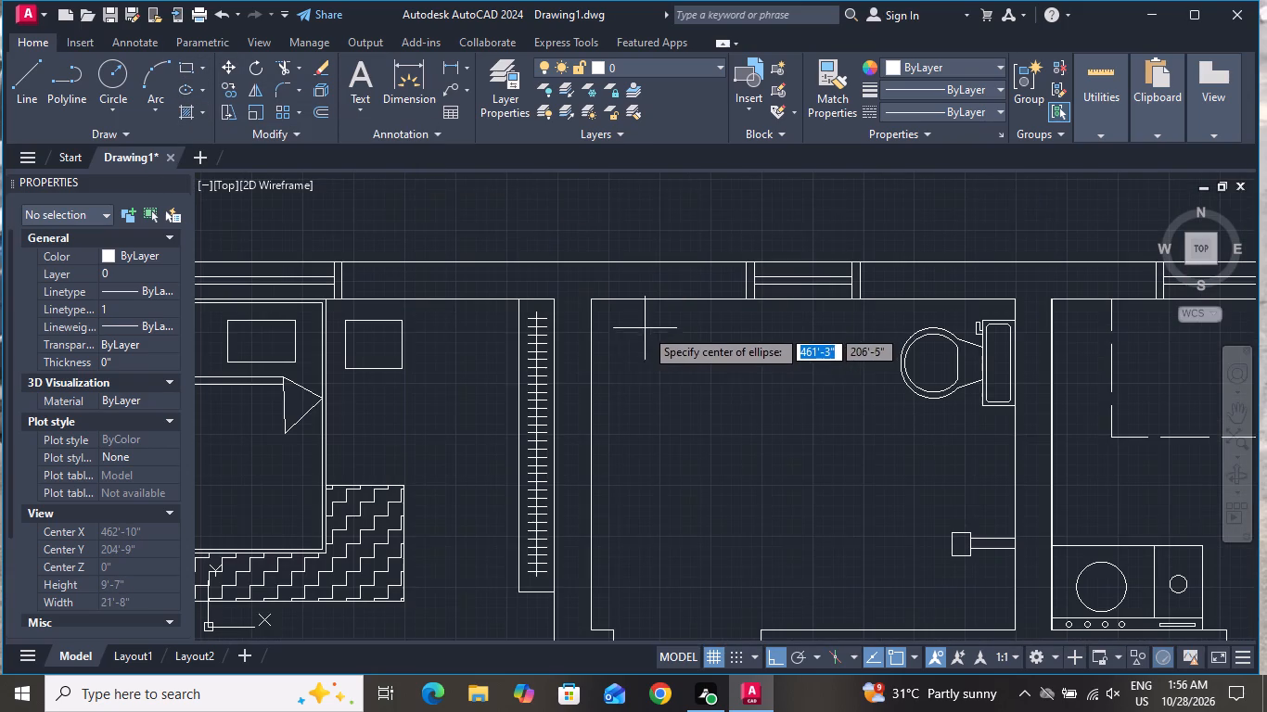
left_click(621, 348)
left_click(696, 353)
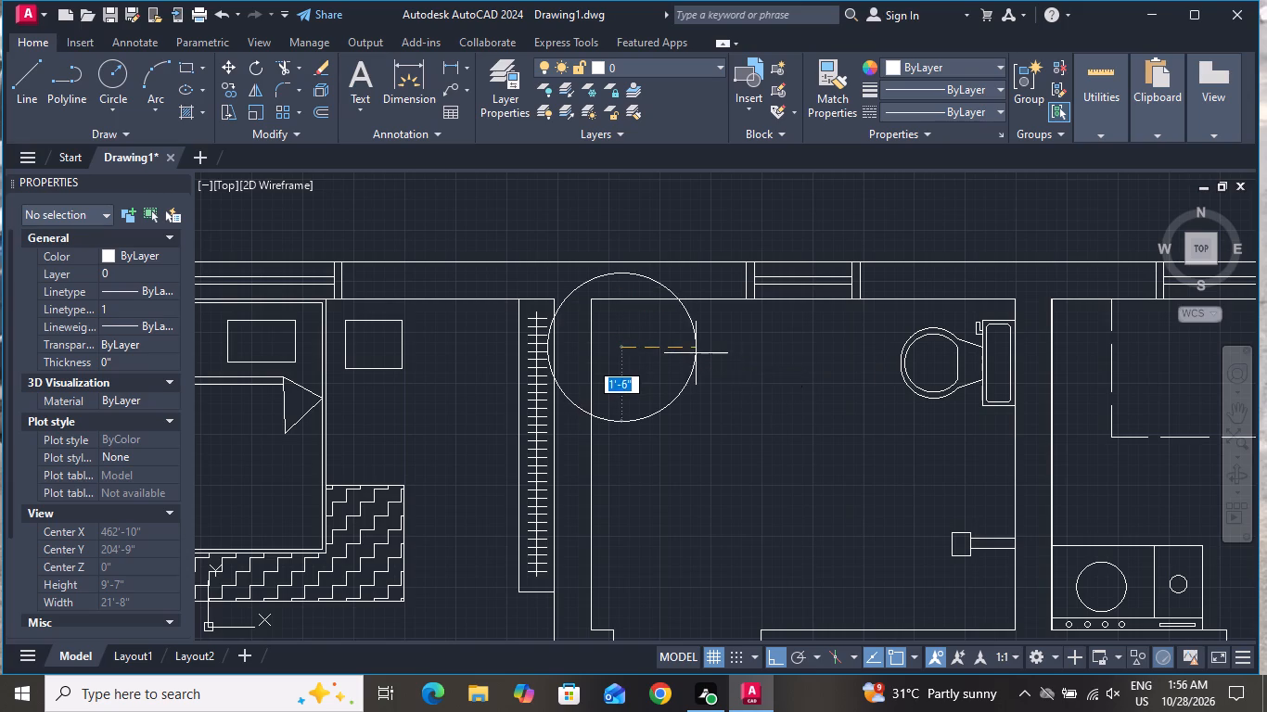
left_click(665, 375)
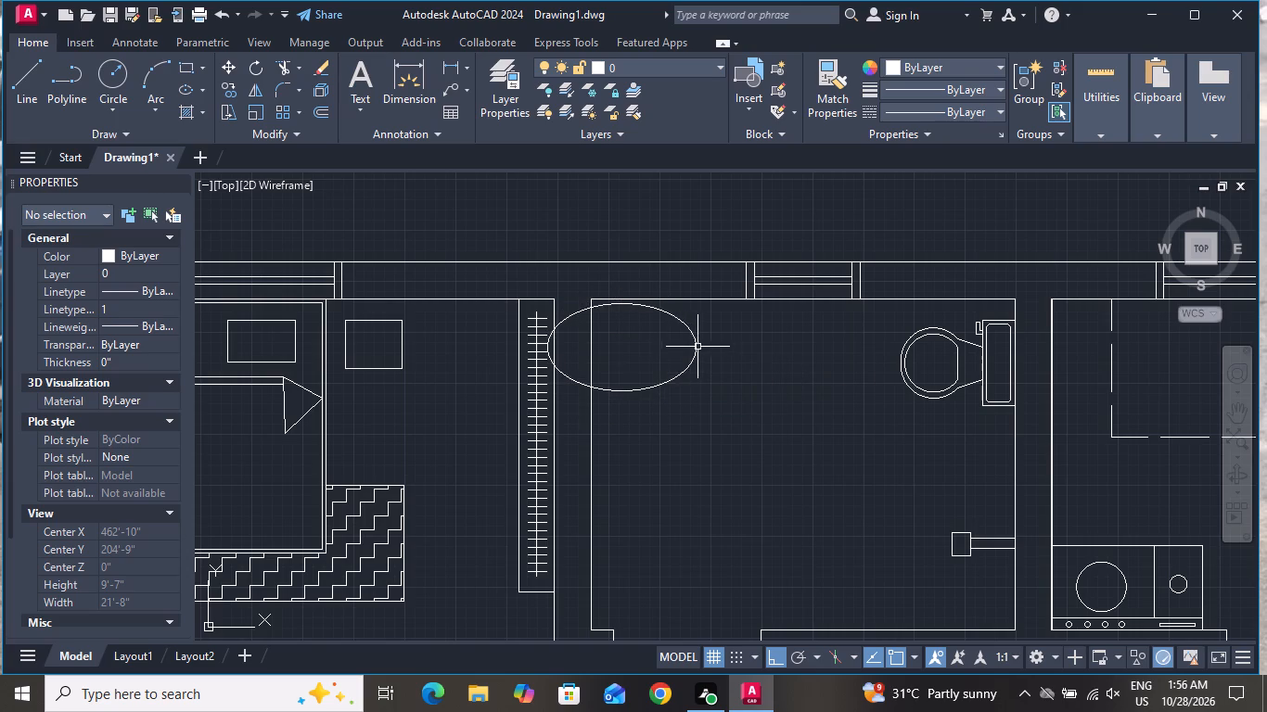
Shrink the ellipse's major radius to about 1'-3" by stretching its east axis point inward.
left_click(697, 347)
left_click(696, 347)
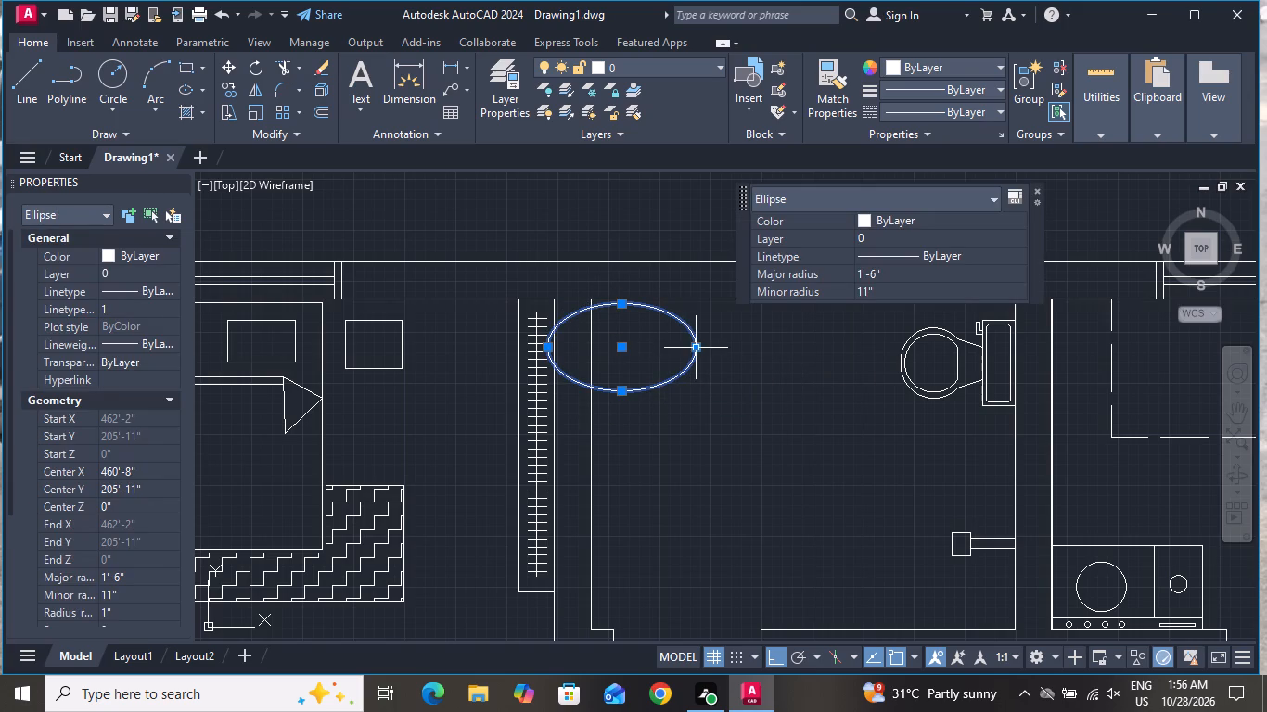
left_click(699, 341)
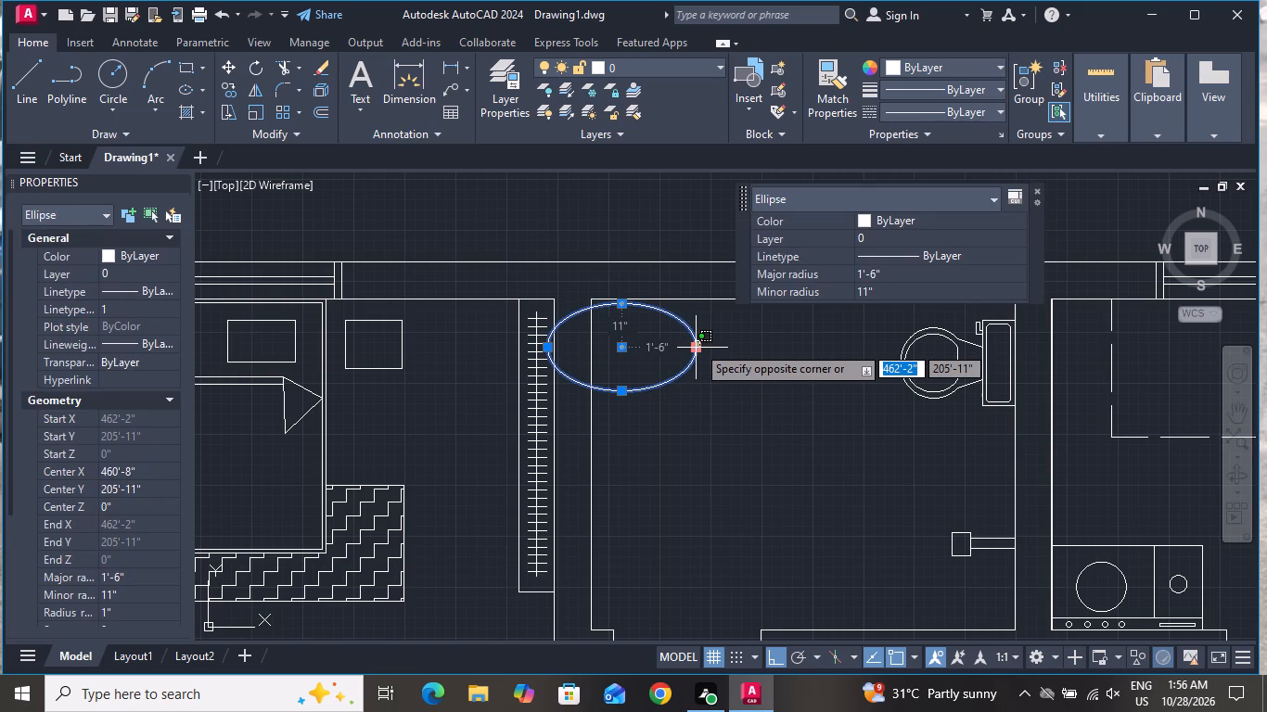
scroll(706, 362, "up", 2)
left_click(688, 340)
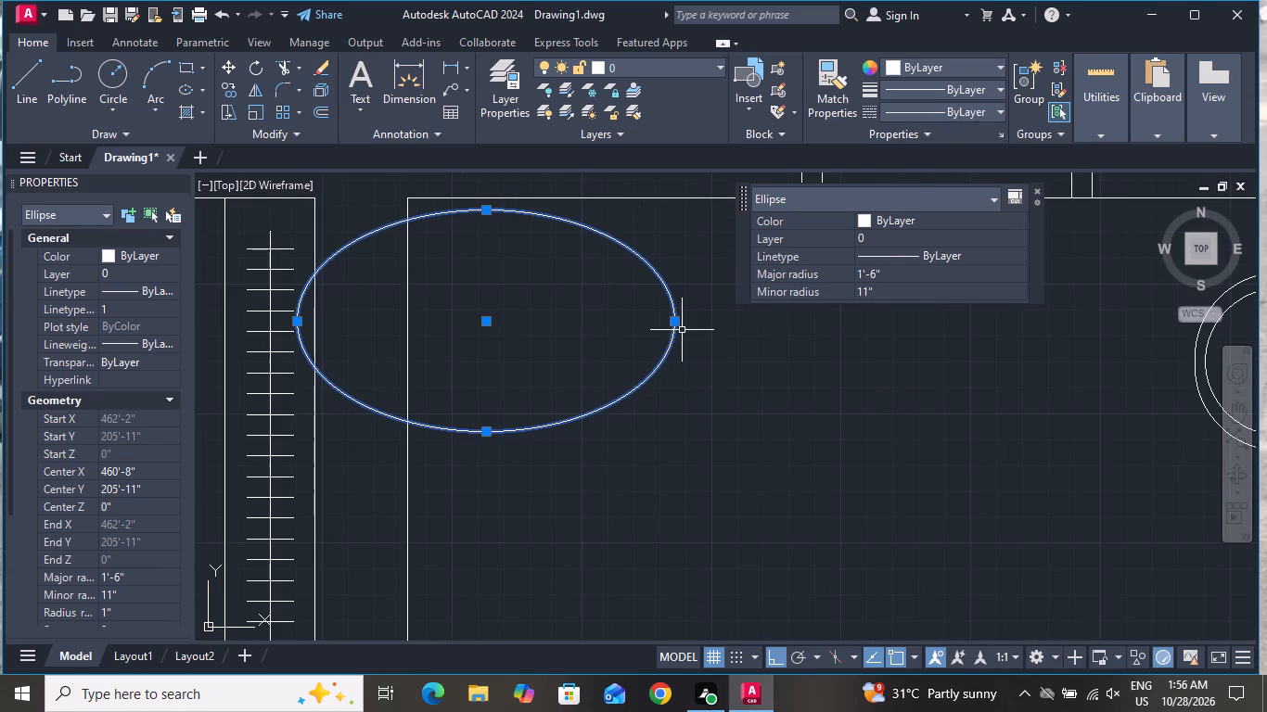
left_click(672, 322)
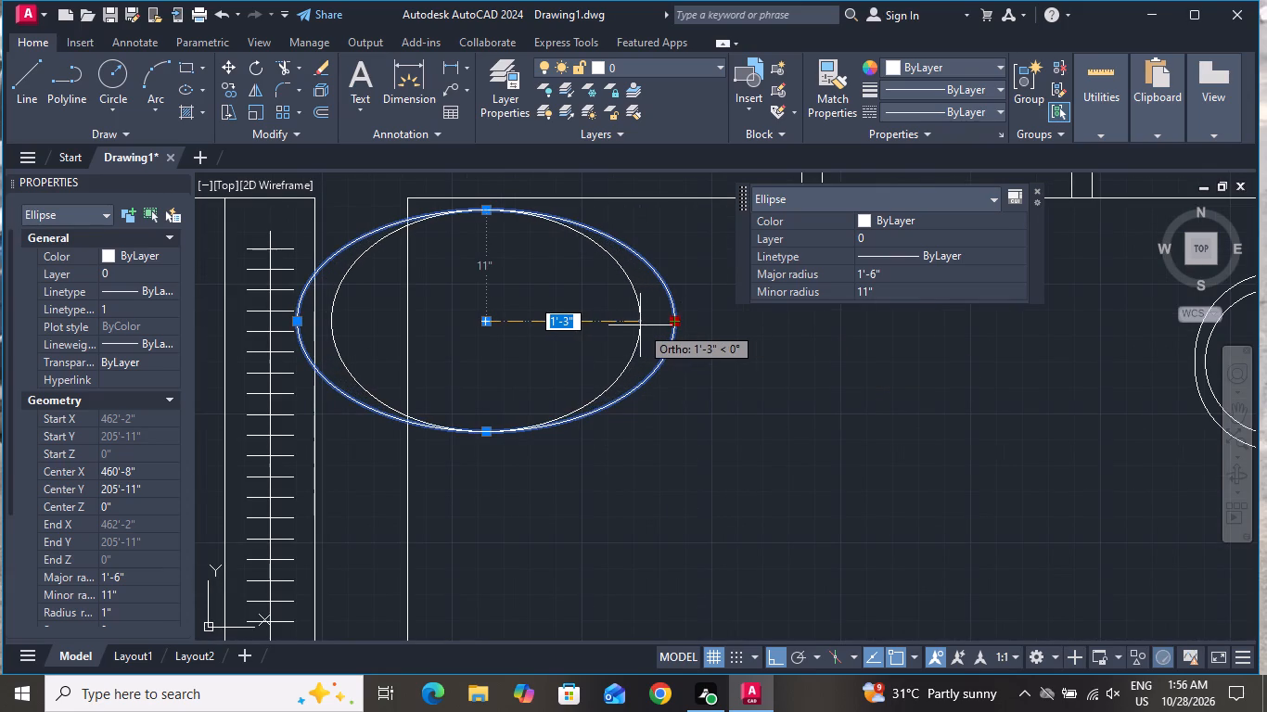
left_click(639, 325)
Shrink the bathroom ellipse to about 9" minor radius and about 11" major radius by stretching its north and west axis points inward.
left_click(483, 213)
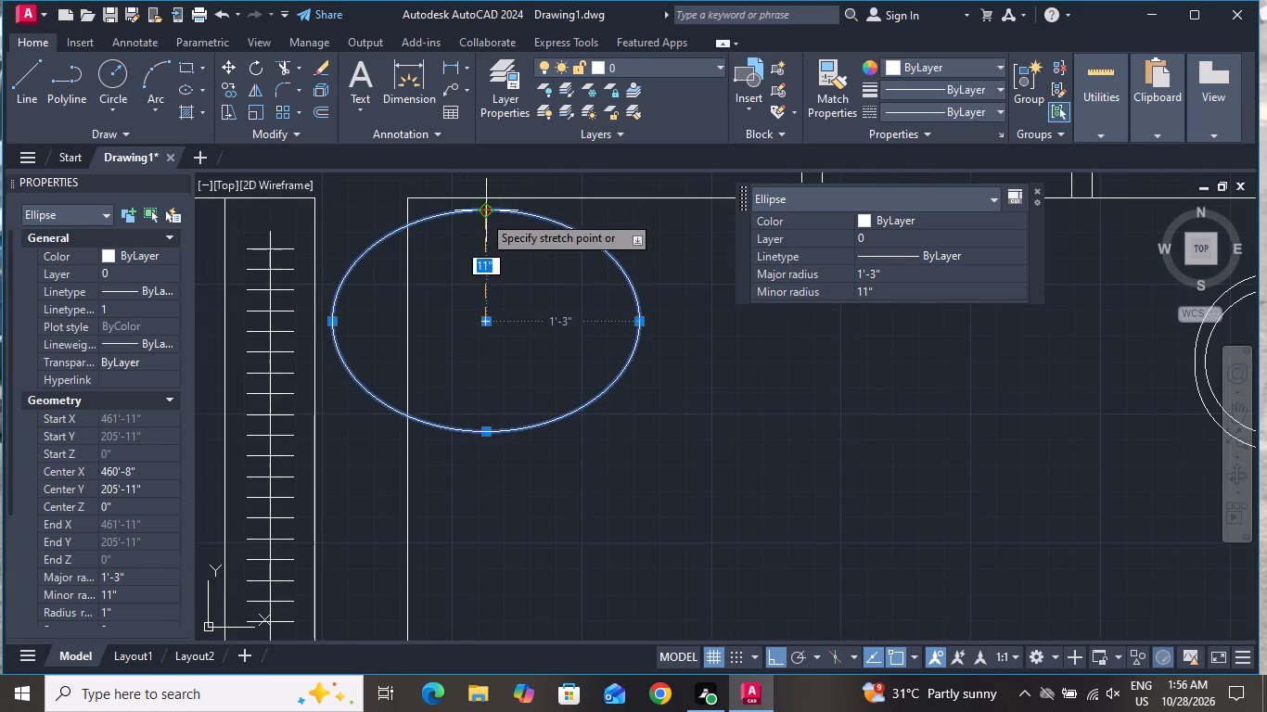
left_click(477, 228)
scroll(539, 302, "down", 1)
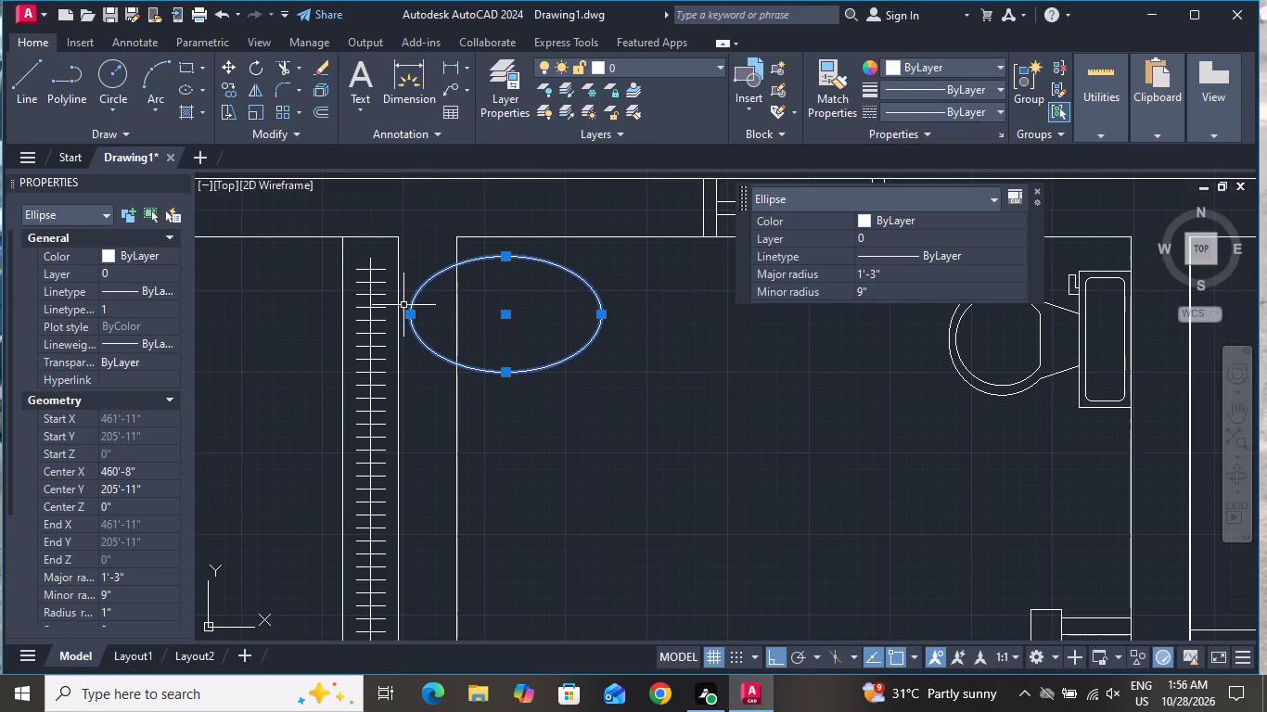
left_click(413, 314)
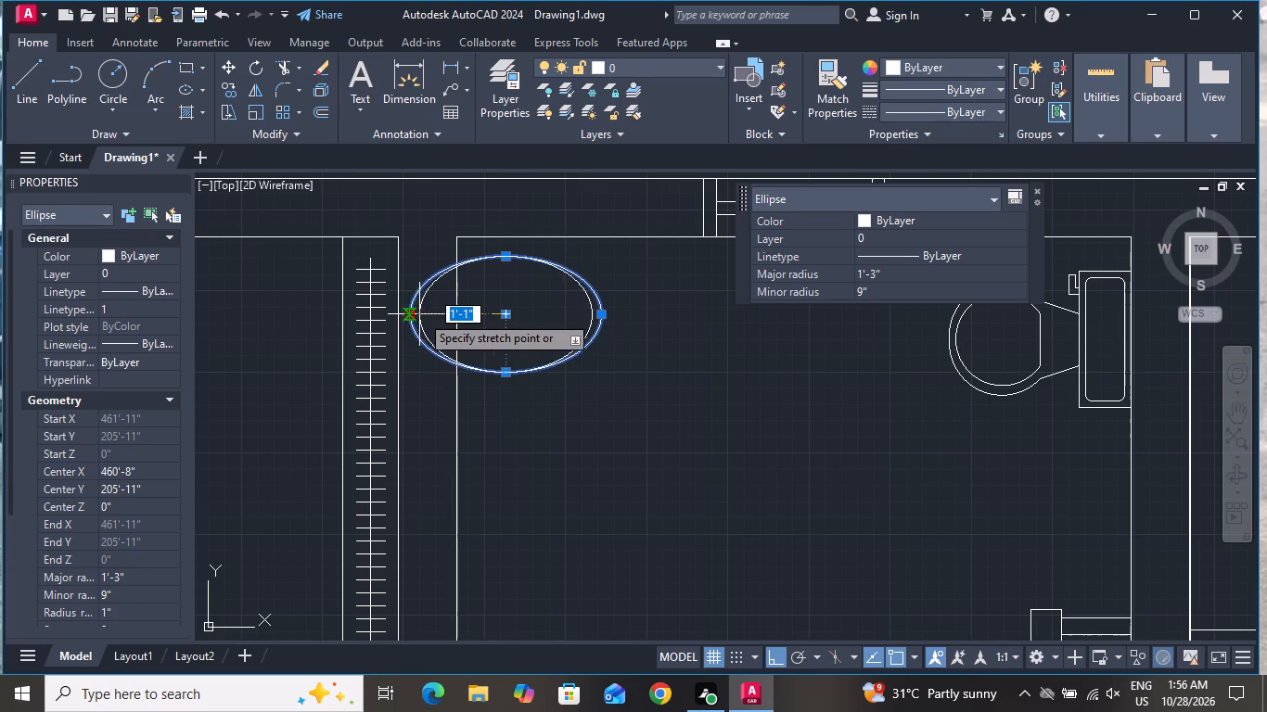
left_click(433, 313)
Move the ellipse east so it sits clear of the west wall, inside the bathroom's northwest corner.
scroll(517, 314, "down", 2)
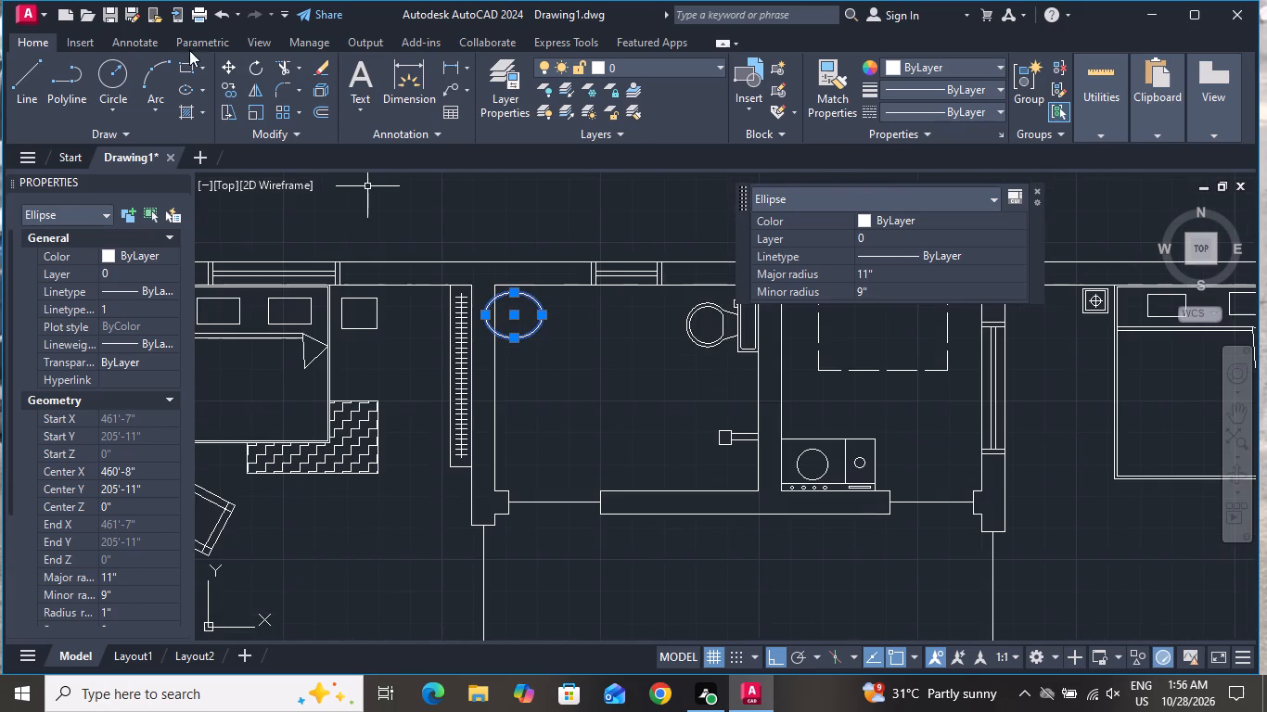
left_click_drag(231, 70, 231, 85)
scroll(491, 300, "up", 2)
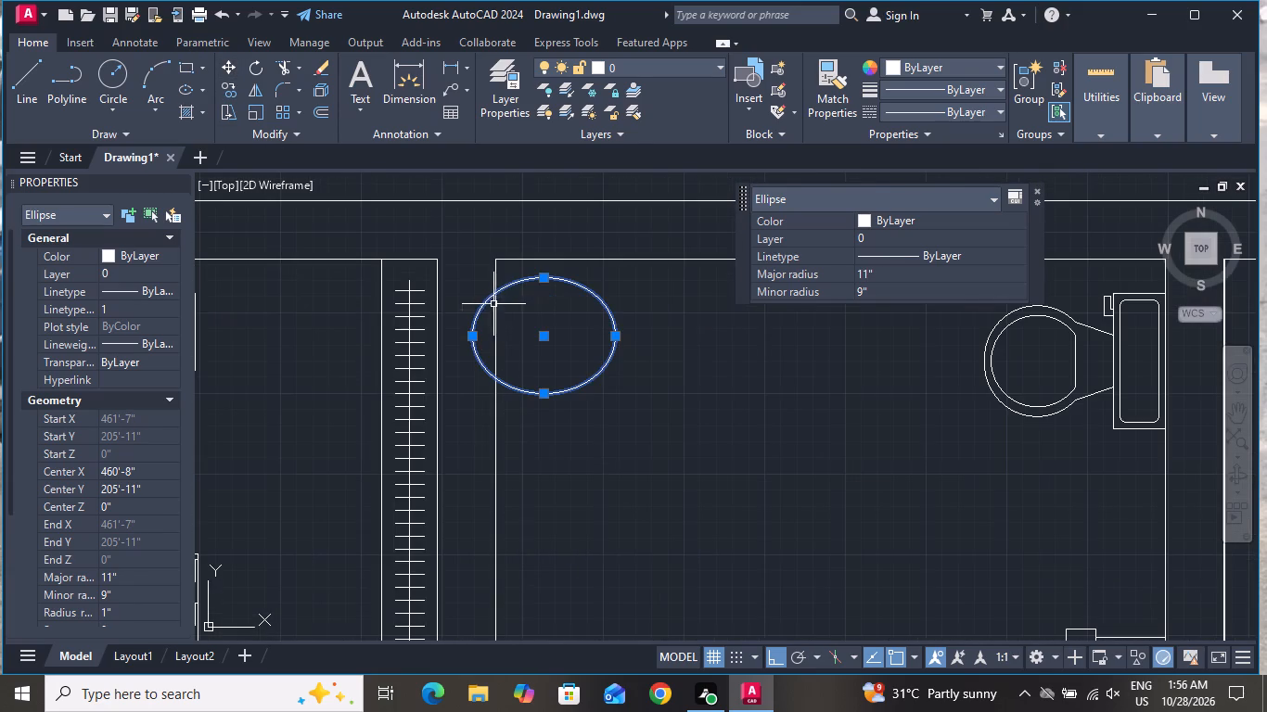
left_click(528, 324)
left_click(558, 339)
left_click(224, 60)
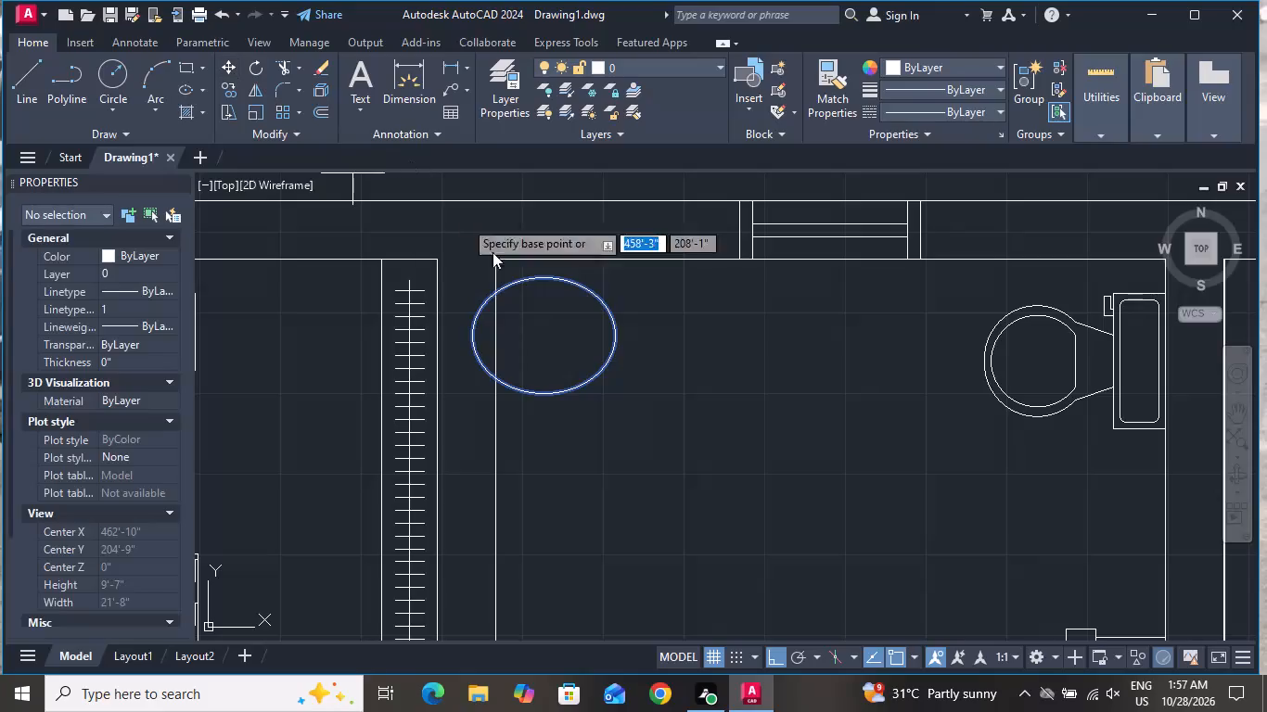
left_click(523, 336)
left_click(570, 343)
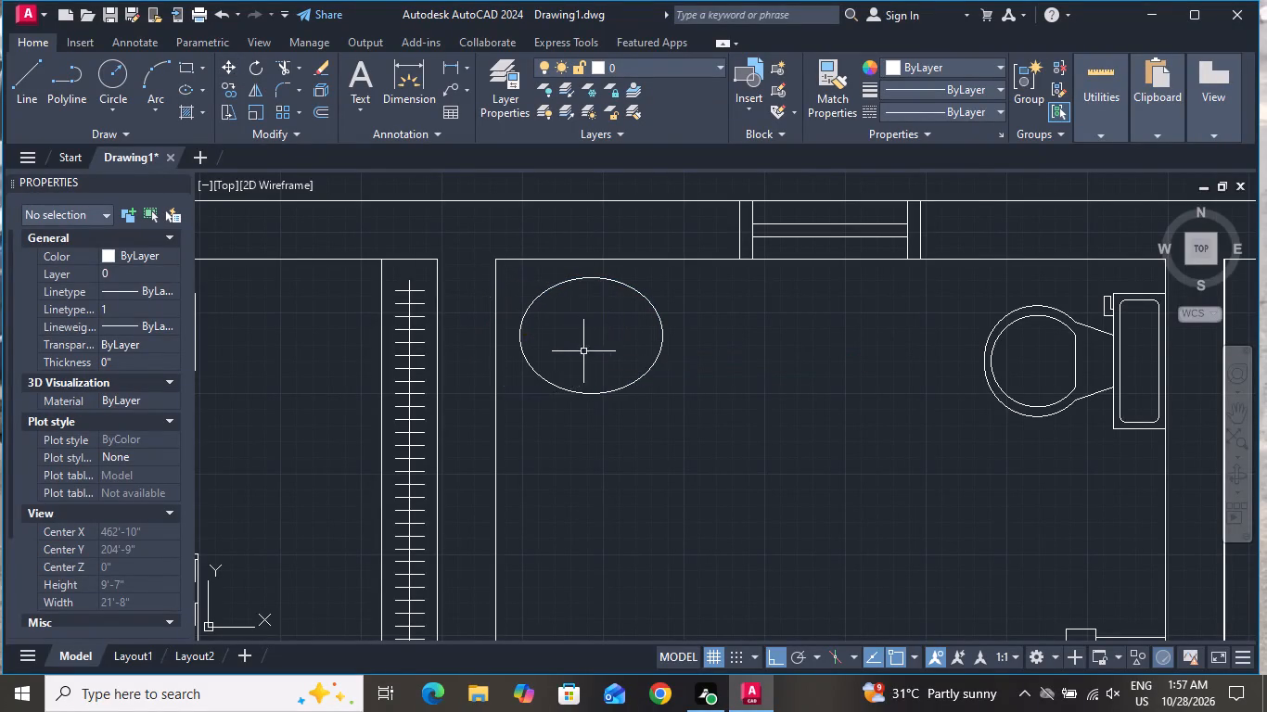
Offset the ellipse inward by 1" to form the basin's inner rim, and end the Offset command.
scroll(639, 396, "down", 1)
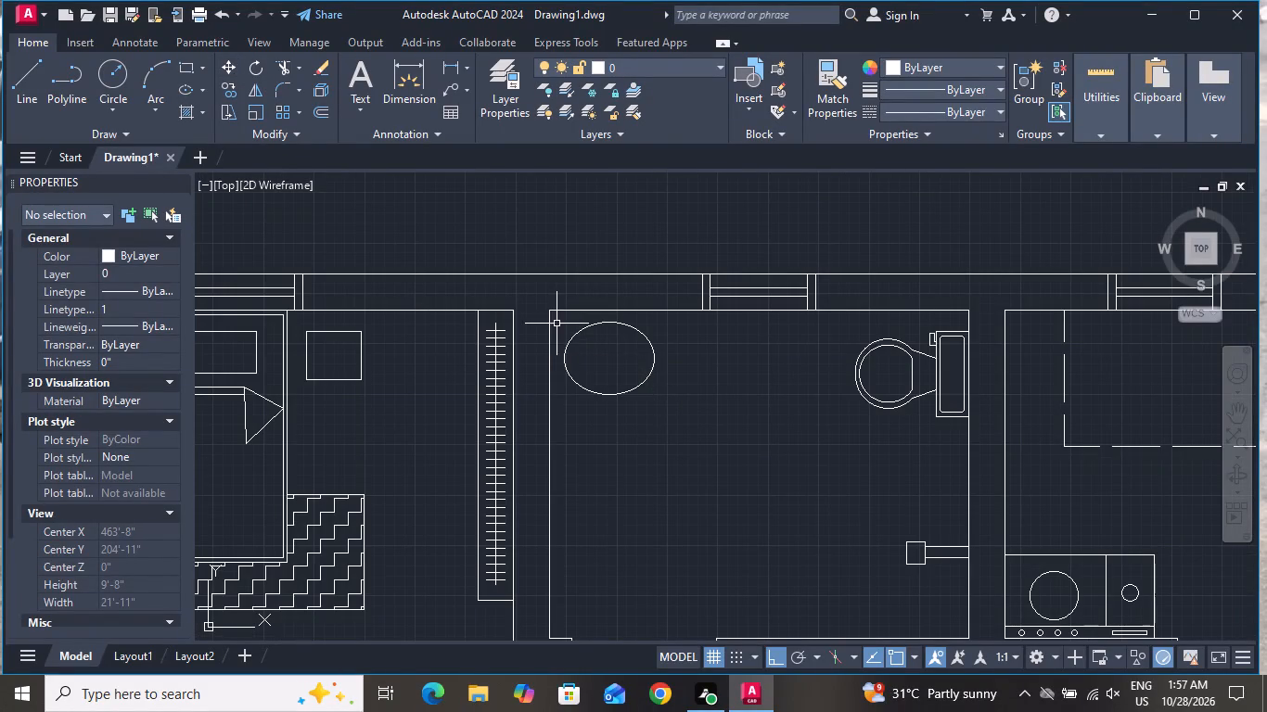
type("O")
key("space")
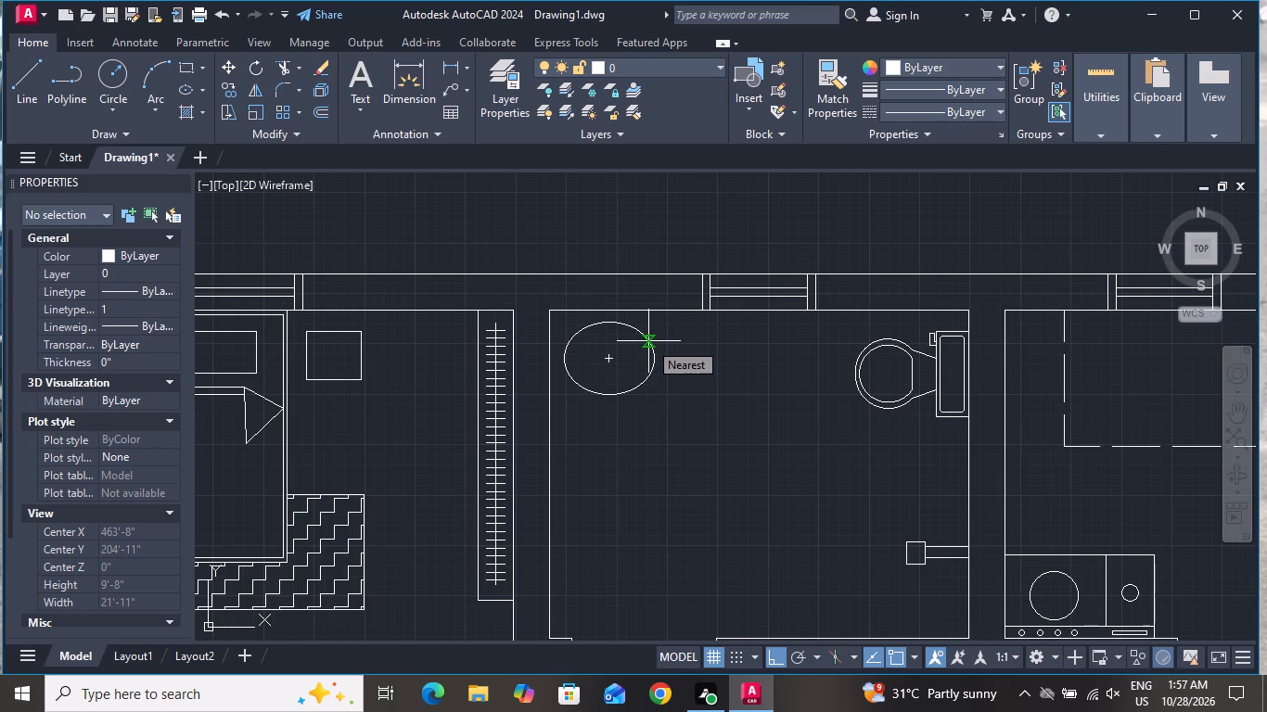
key("1")
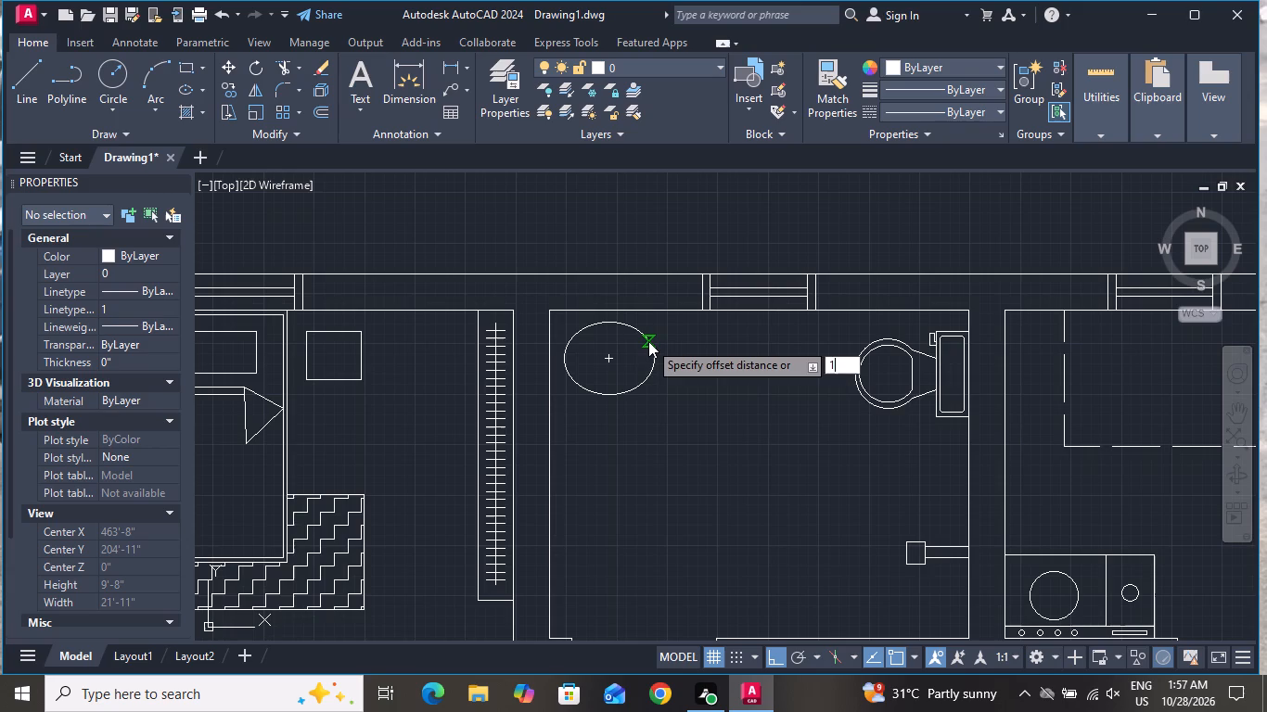
key("shift+quotedbl")
key("Return")
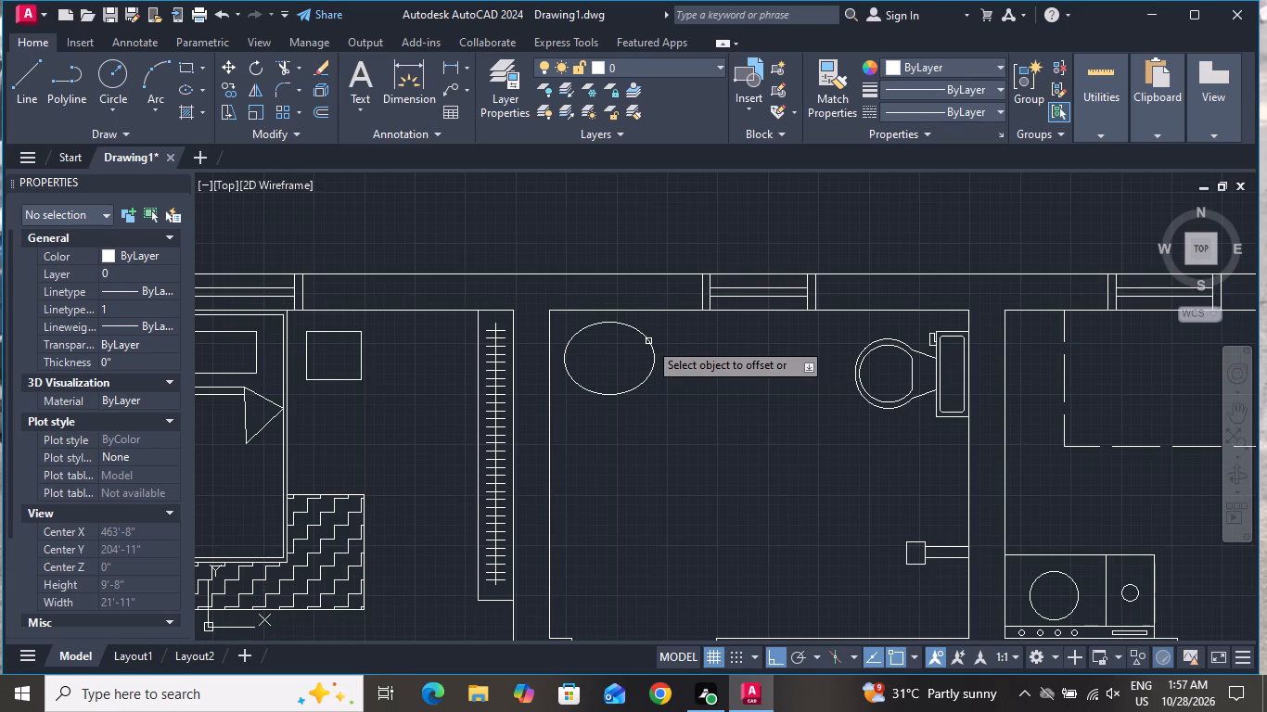
left_click(648, 341)
left_click(633, 346)
right_click_drag(630, 361, 621, 361)
left_click(653, 385)
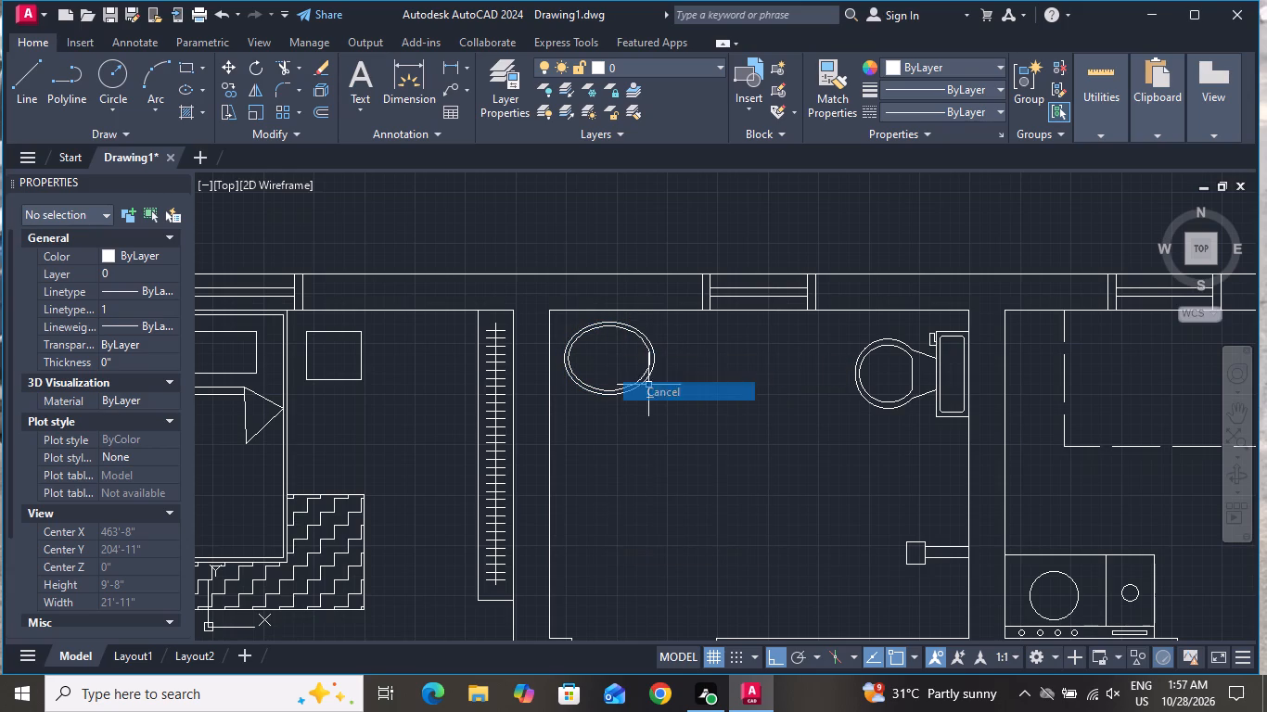
Draw a drain circle of about 1" radius at the centre of the elliptical basin.
left_click(120, 67)
scroll(633, 368, "up", 1)
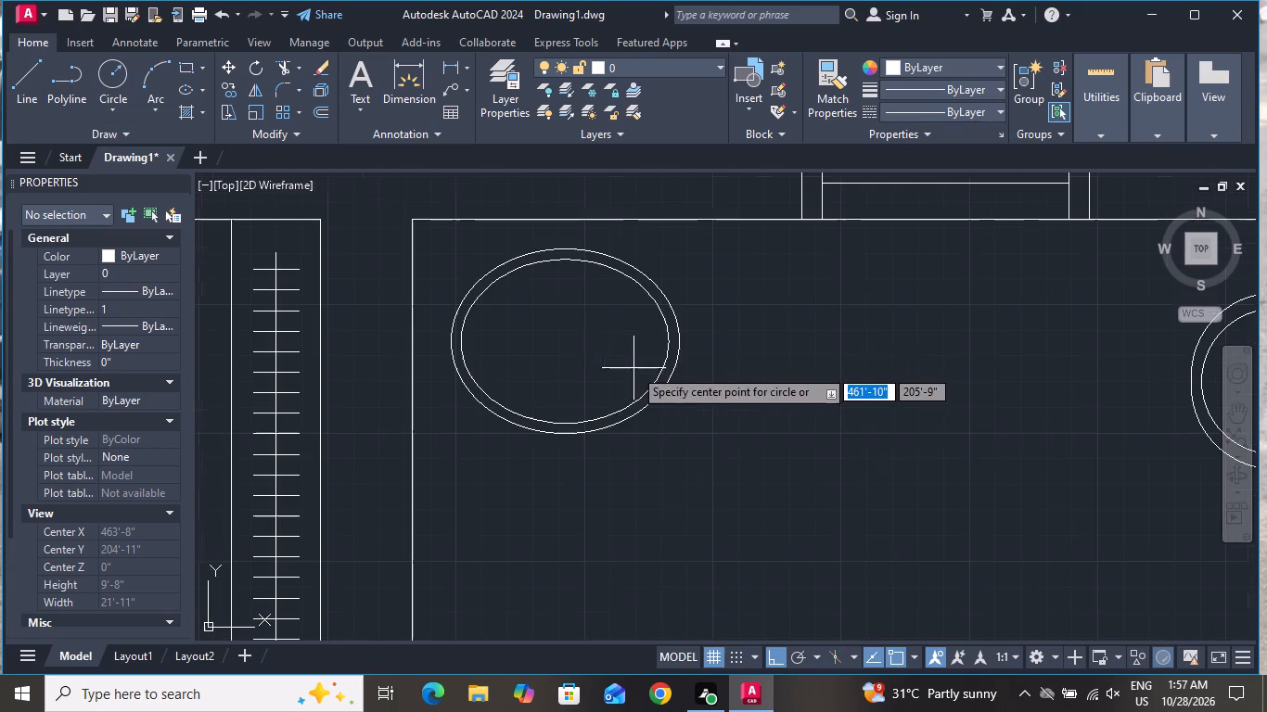
scroll(633, 368, "up", 1)
left_click(564, 342)
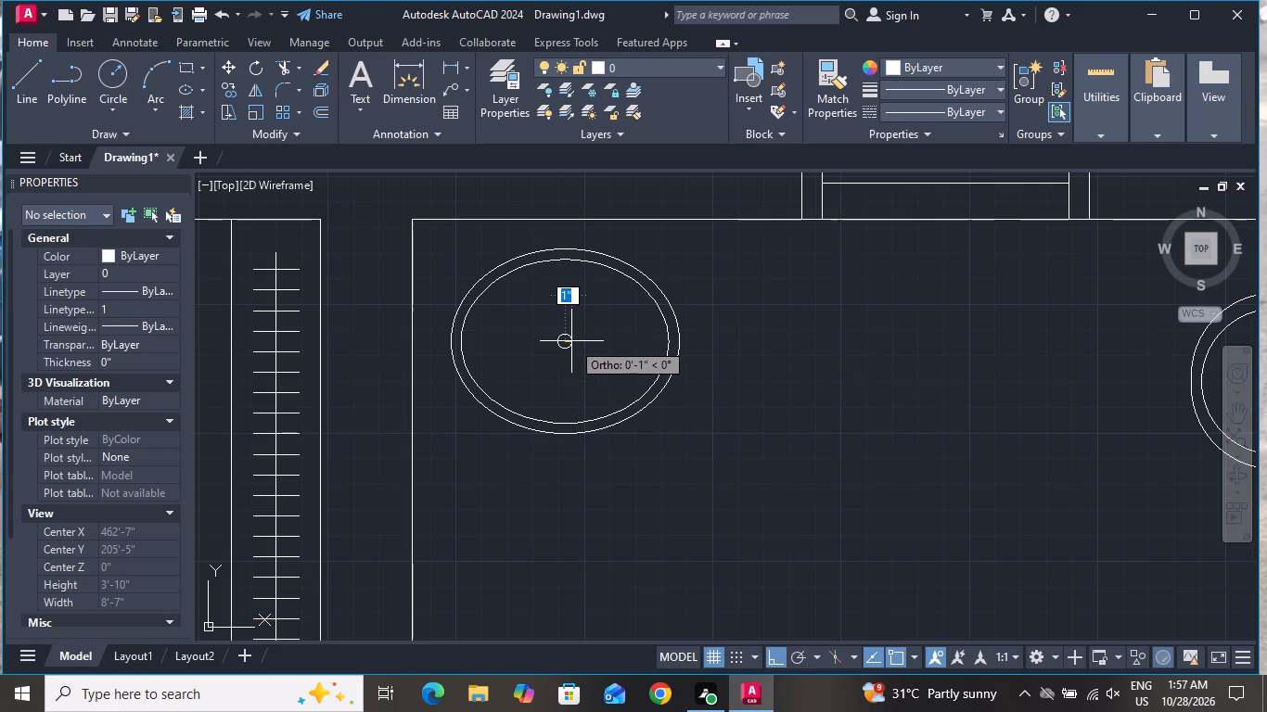
left_click(571, 341)
Draw the basin's counter outline with a line from the west wall eastward below the ellipse, turning north to meet the north wall.
scroll(629, 367, "down", 3)
scroll(602, 334, "up", 2)
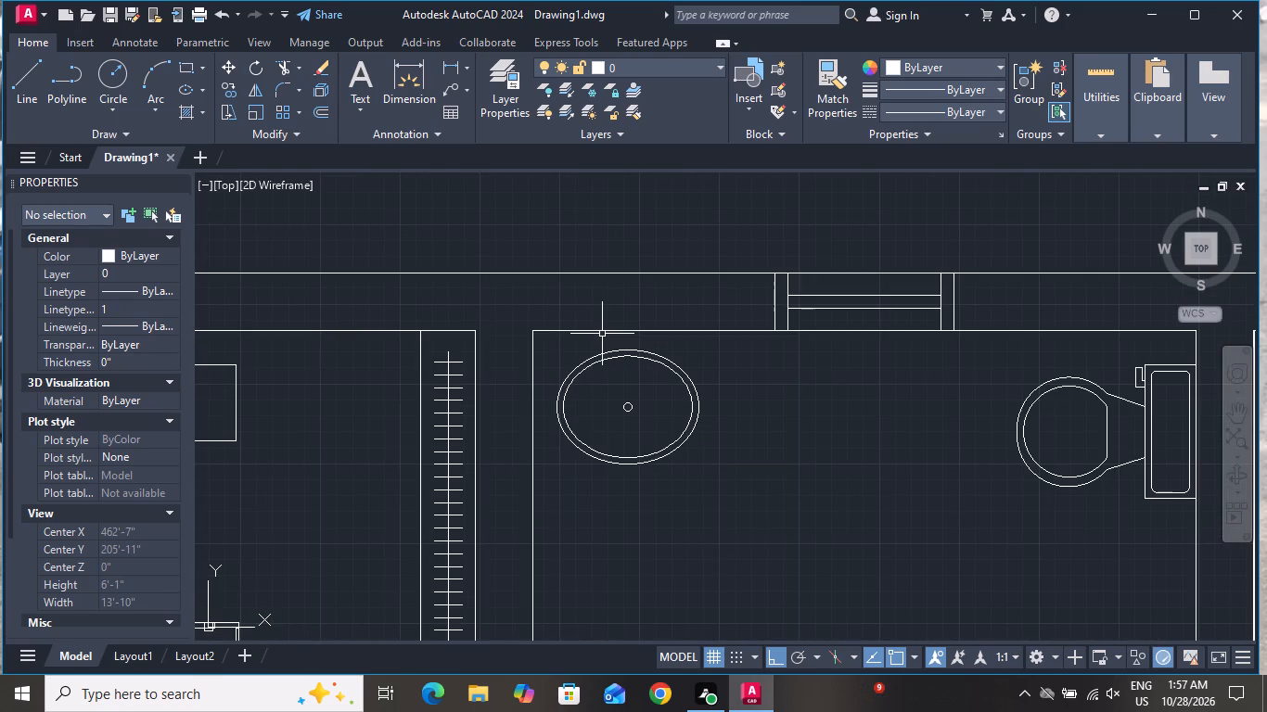
left_click(32, 81)
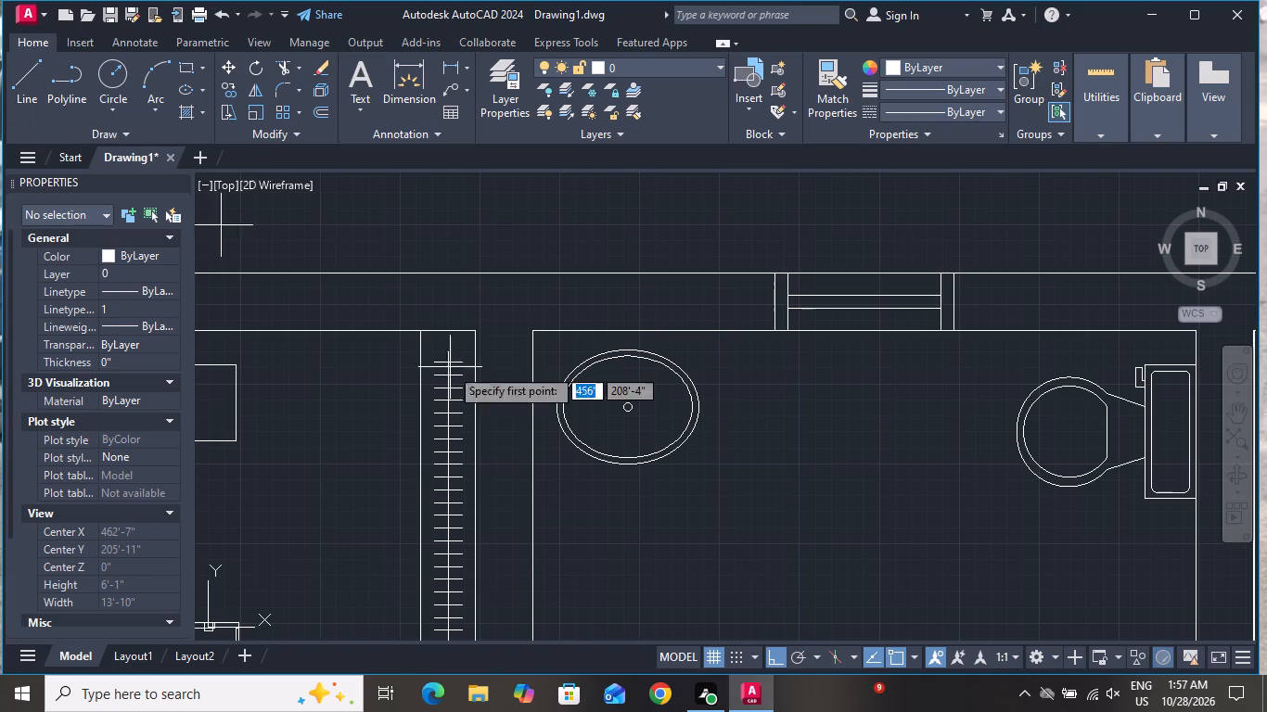
left_click(534, 488)
left_click(739, 480)
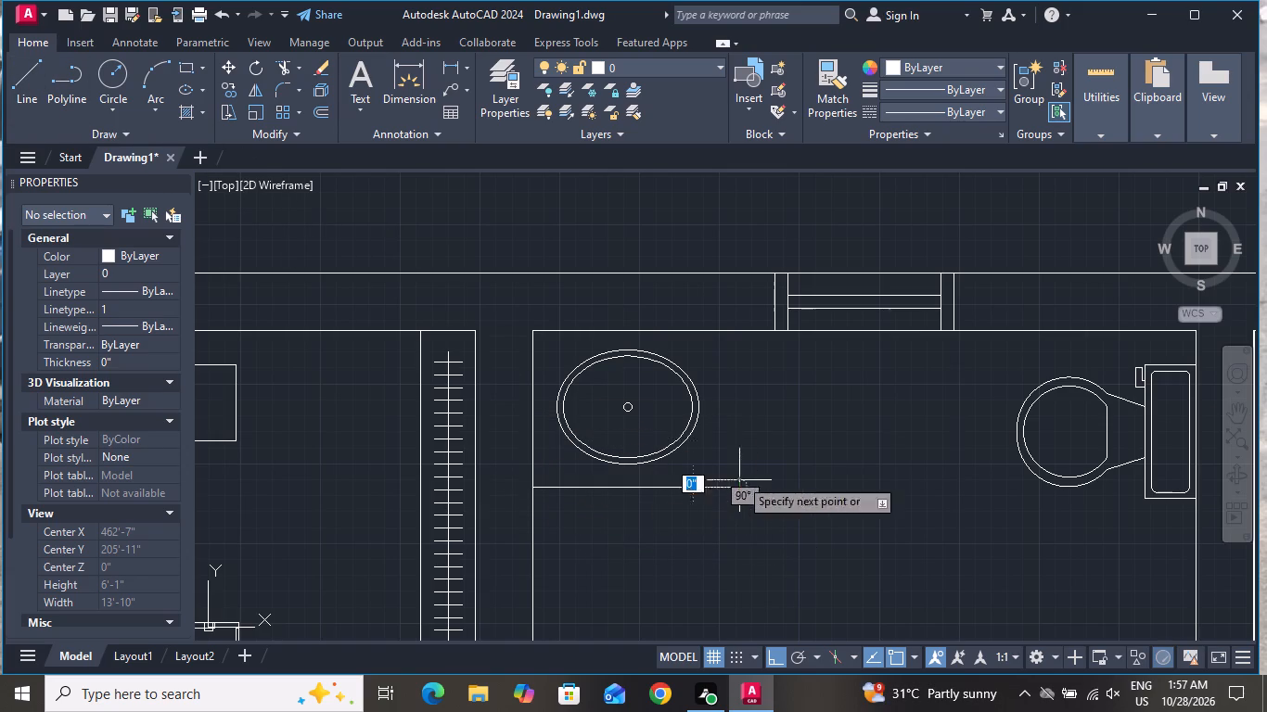
left_click(740, 331)
right_click(740, 331)
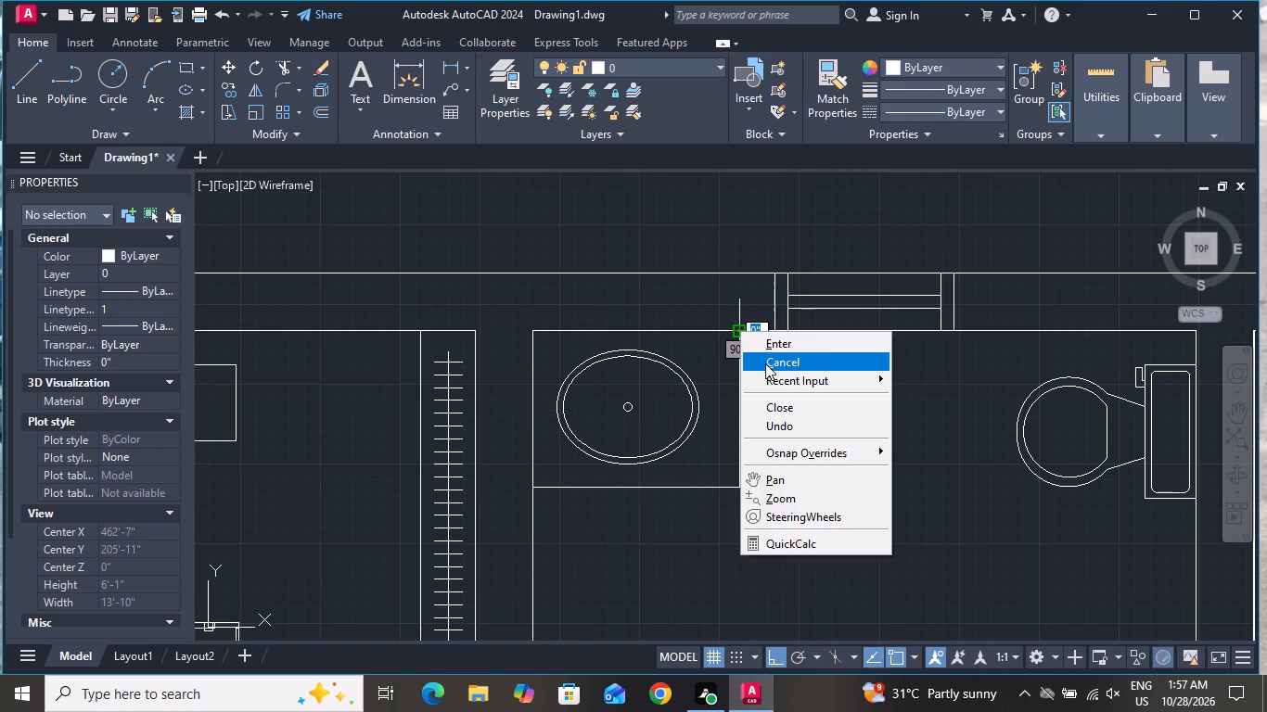
left_click(765, 363)
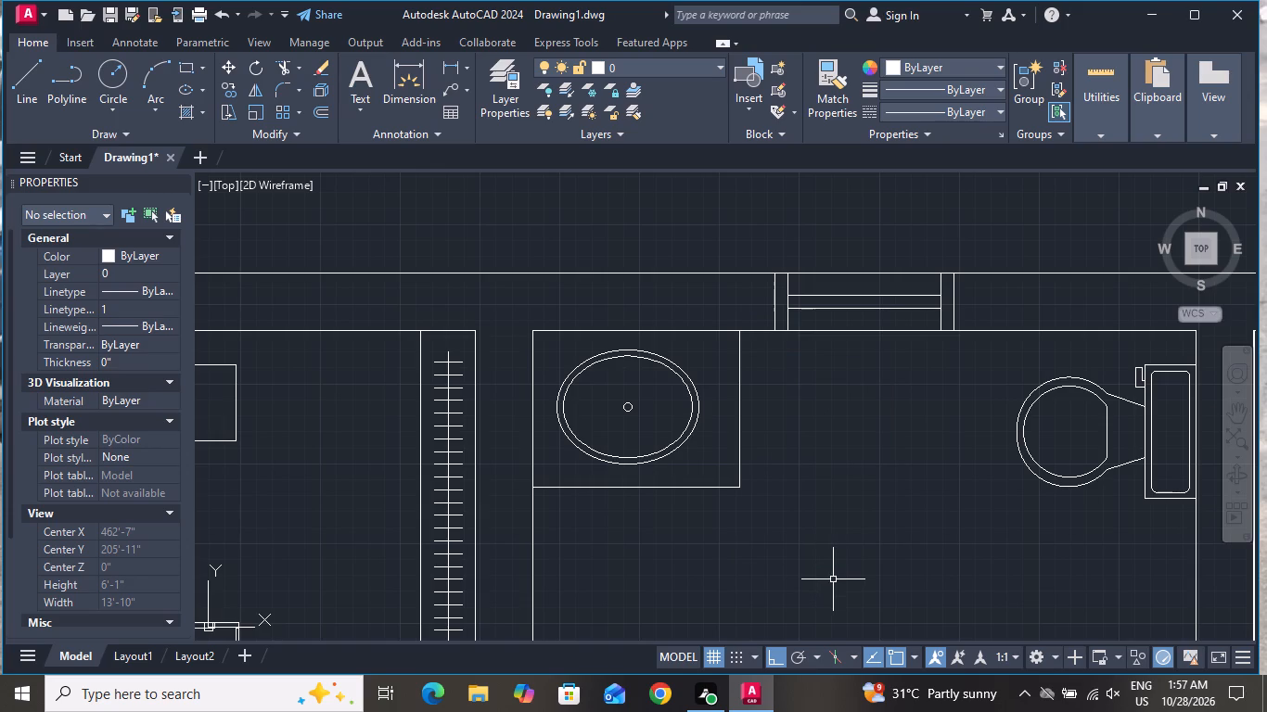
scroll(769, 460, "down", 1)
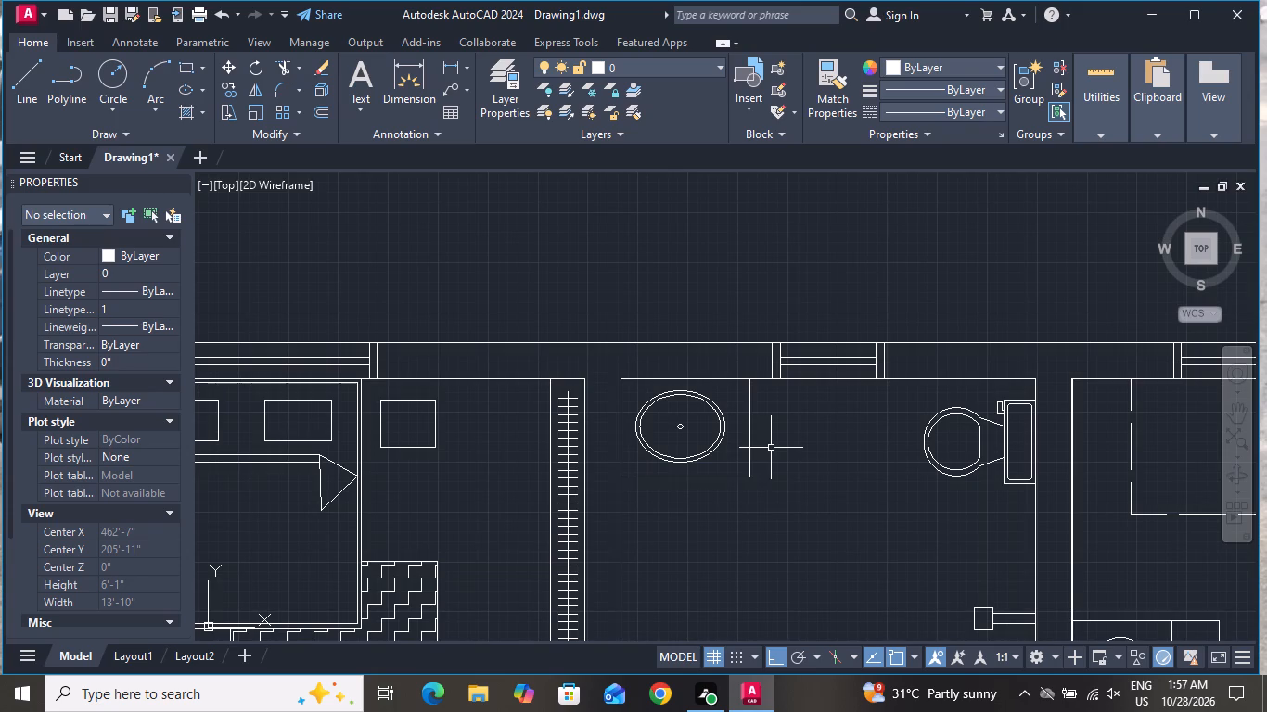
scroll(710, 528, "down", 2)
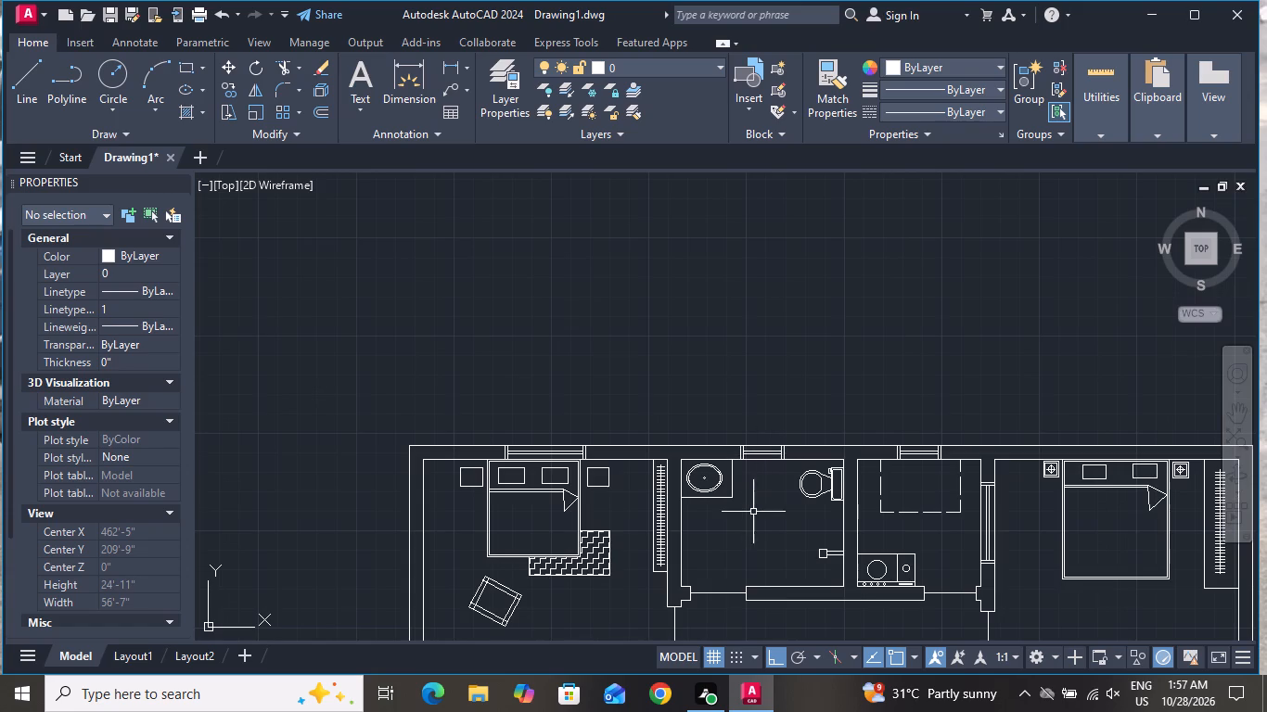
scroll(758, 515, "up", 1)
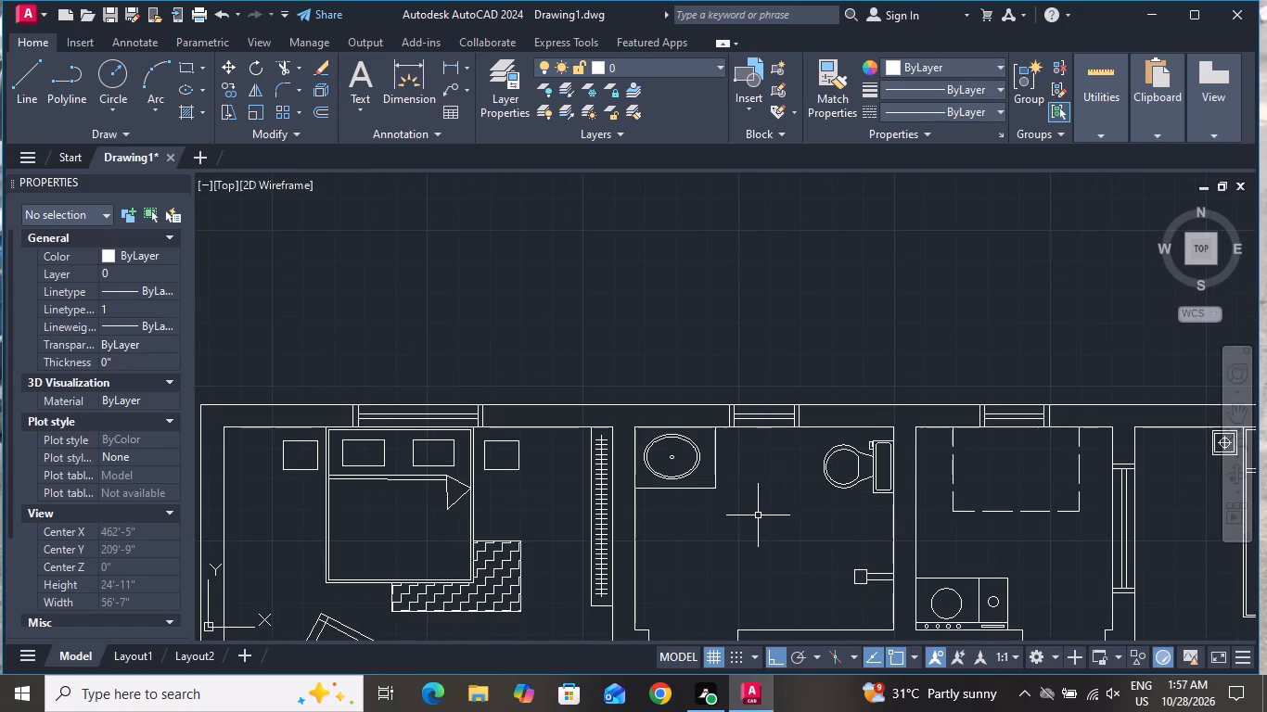
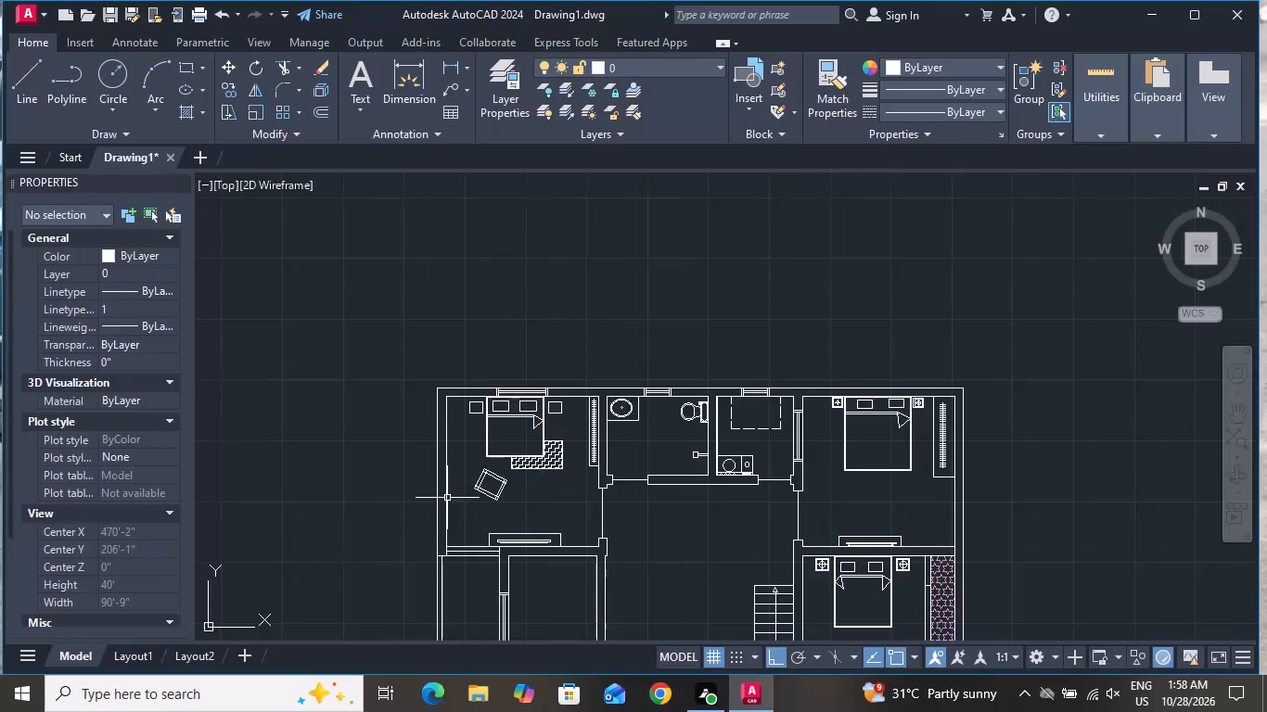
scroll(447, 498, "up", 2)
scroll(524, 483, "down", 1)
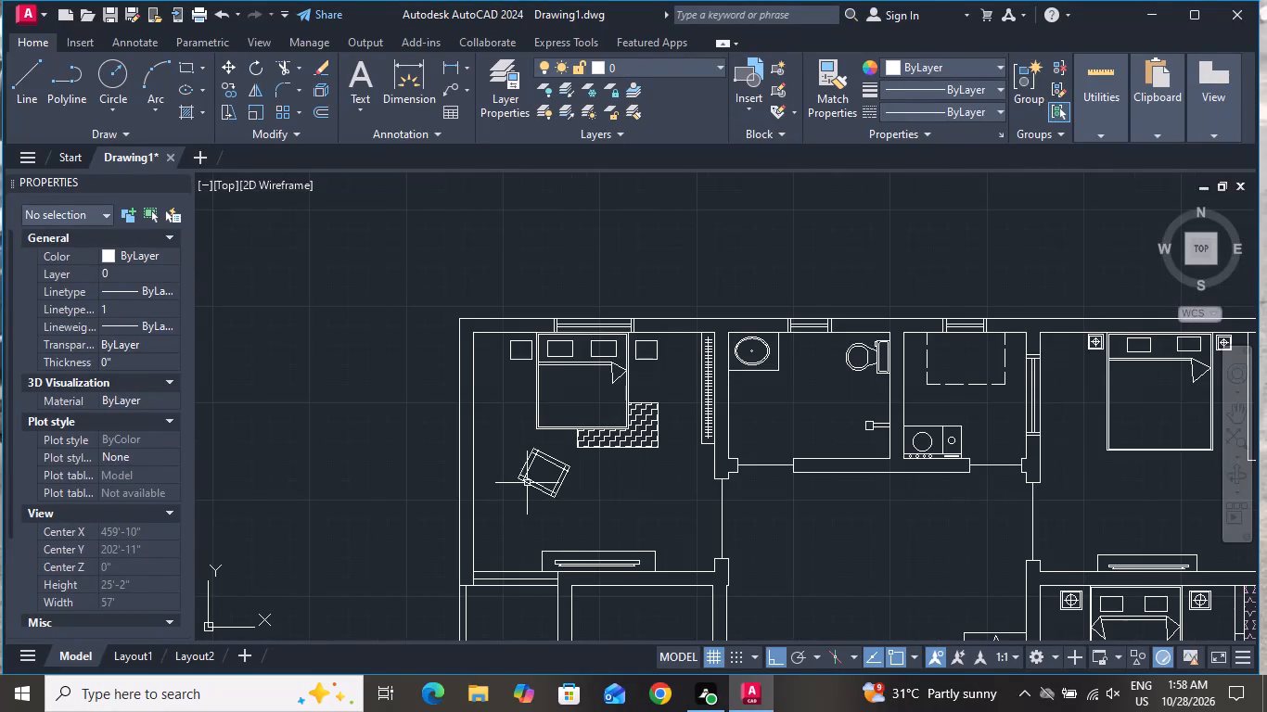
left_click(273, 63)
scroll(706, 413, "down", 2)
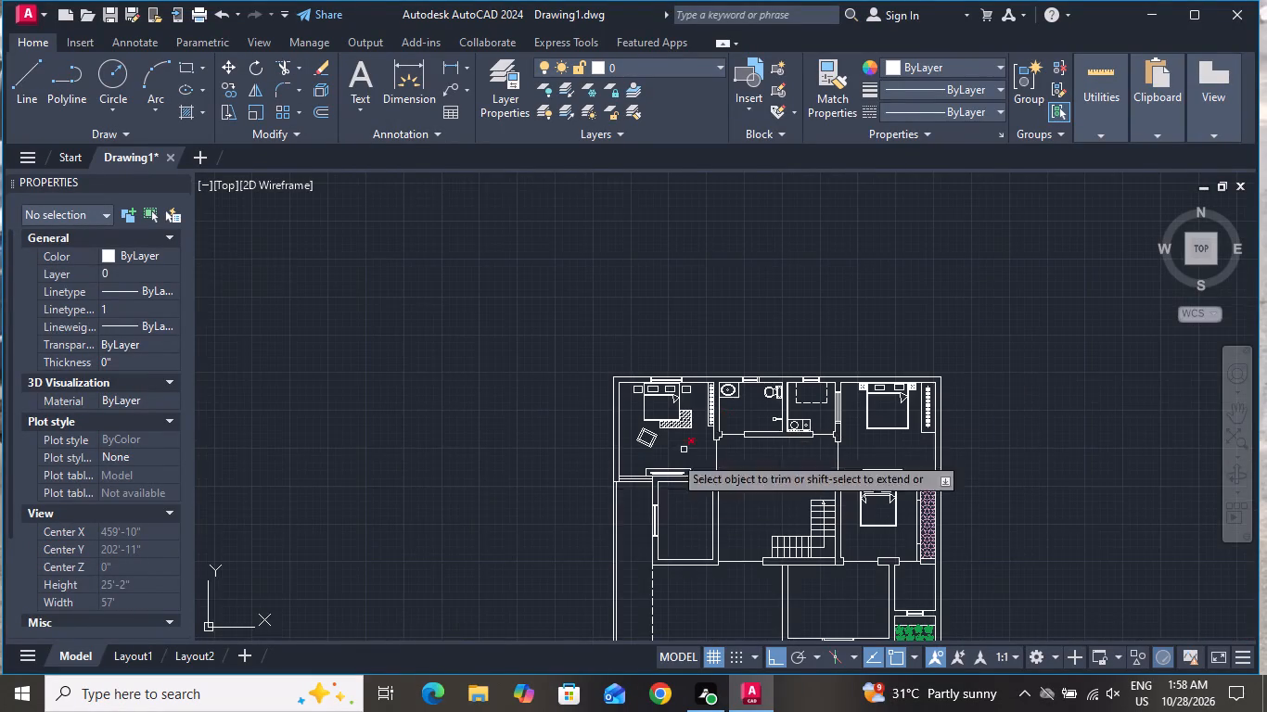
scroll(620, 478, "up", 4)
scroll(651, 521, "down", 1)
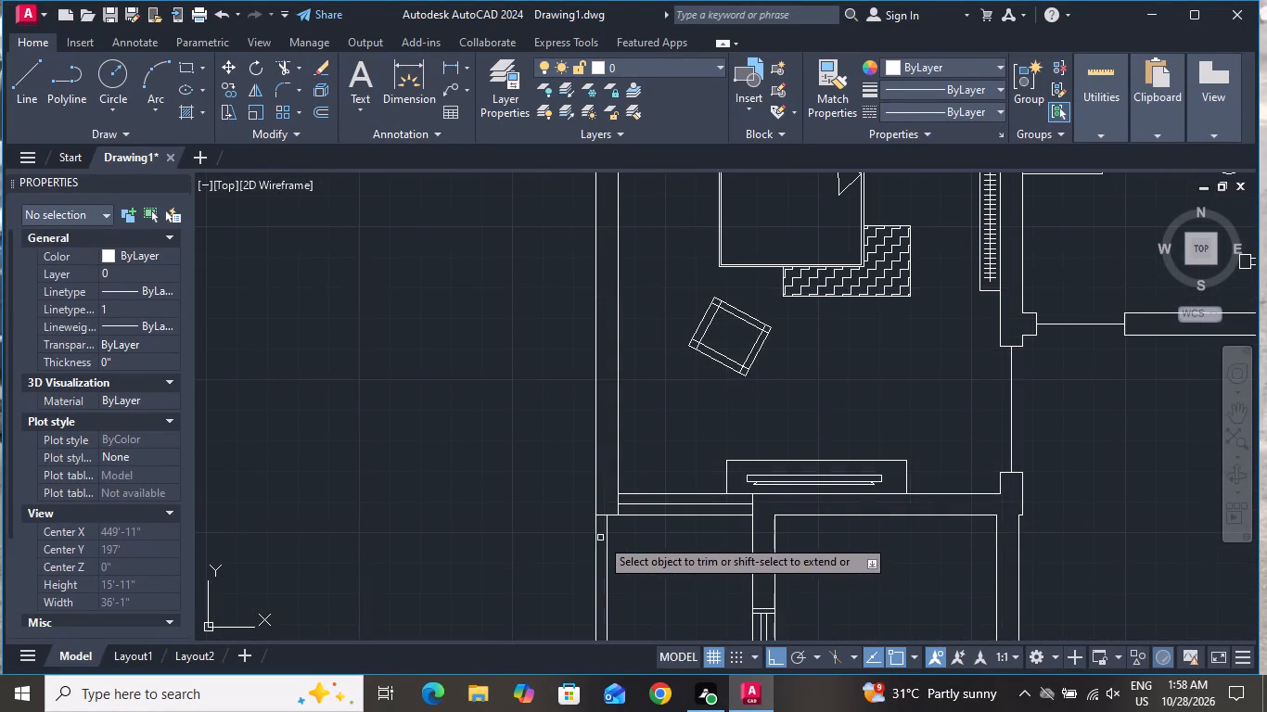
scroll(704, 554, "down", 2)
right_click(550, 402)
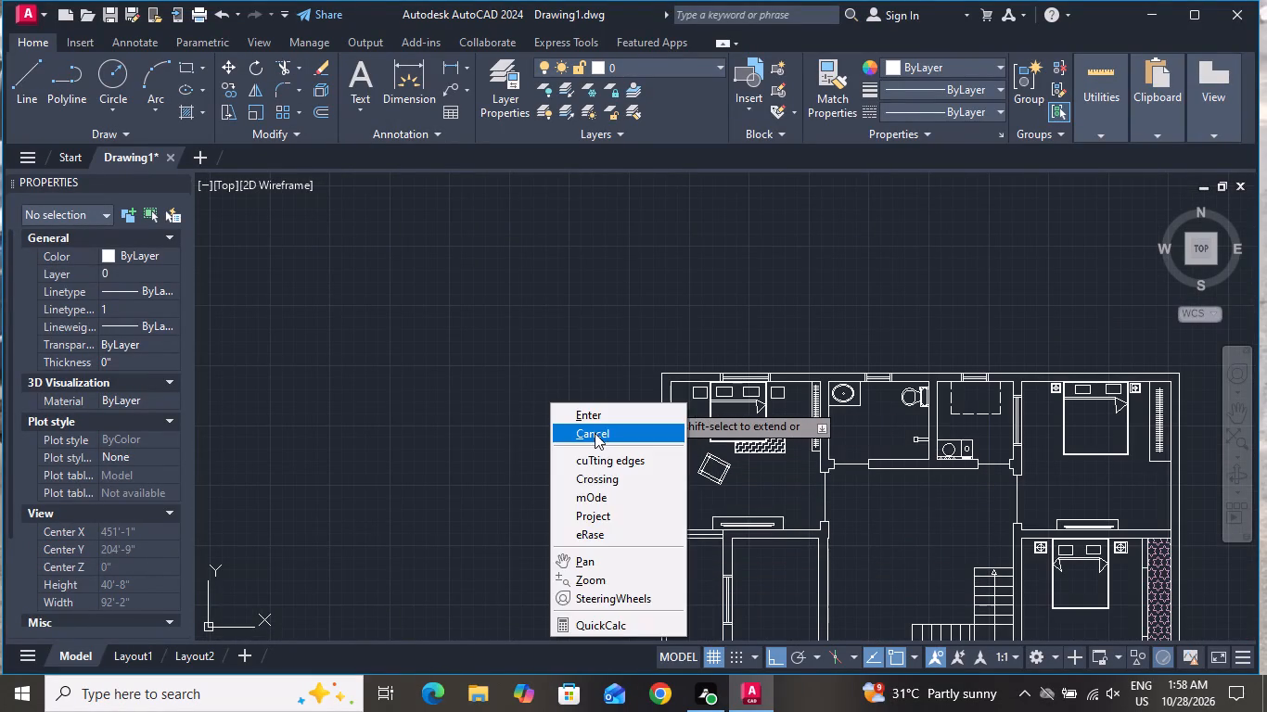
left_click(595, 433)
Draw a 9" line straight across the northwest bedroom's west wall, from the midpoint of its inner face to the outer face.
left_click(29, 81)
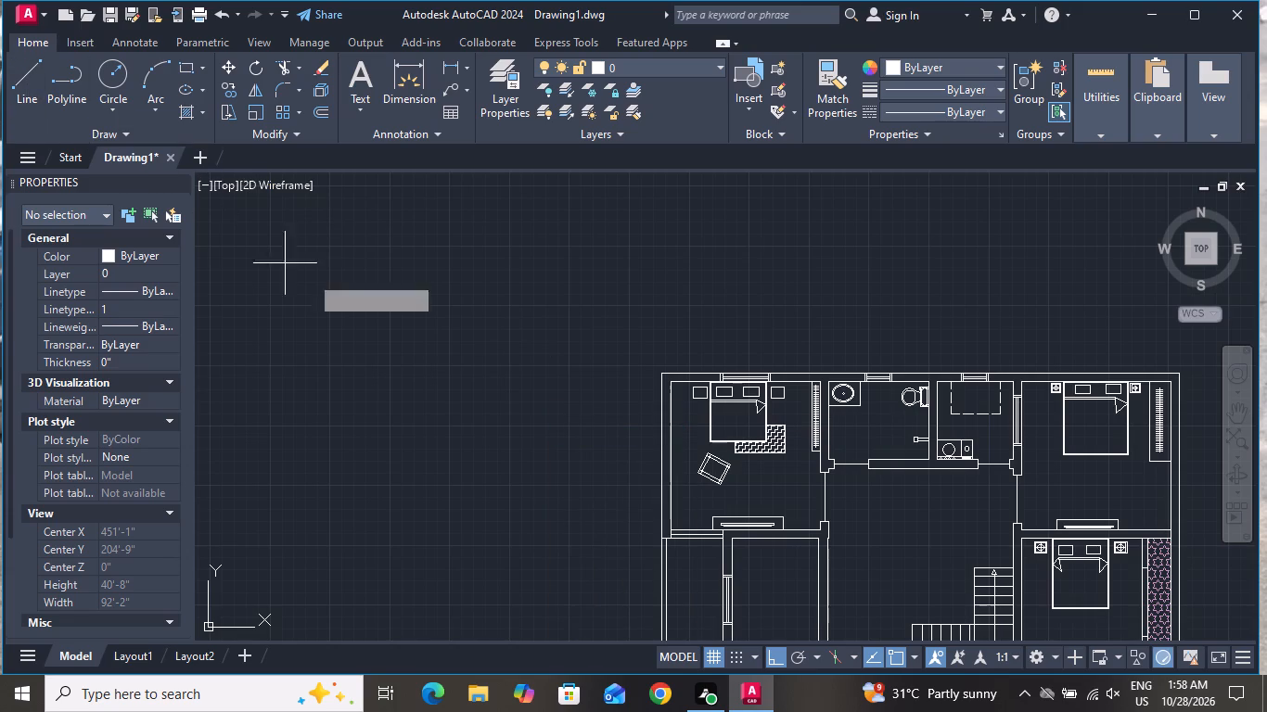
scroll(645, 459, "up", 2)
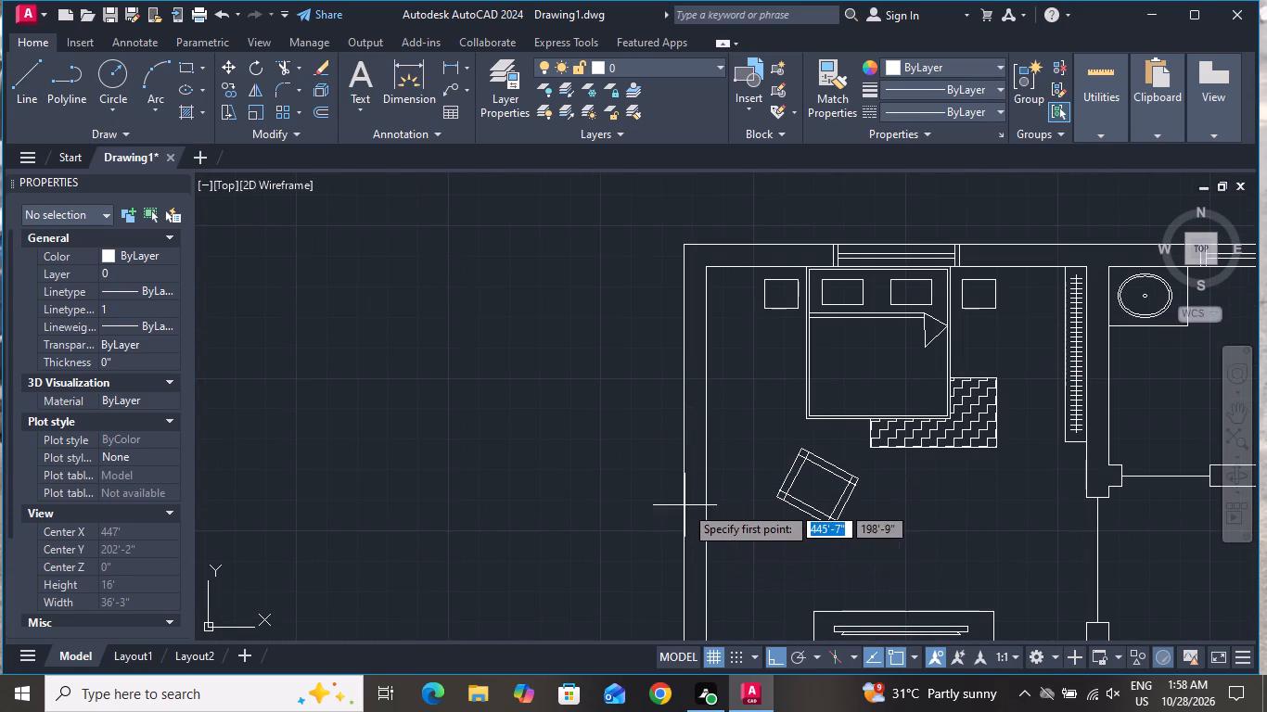
left_click(704, 457)
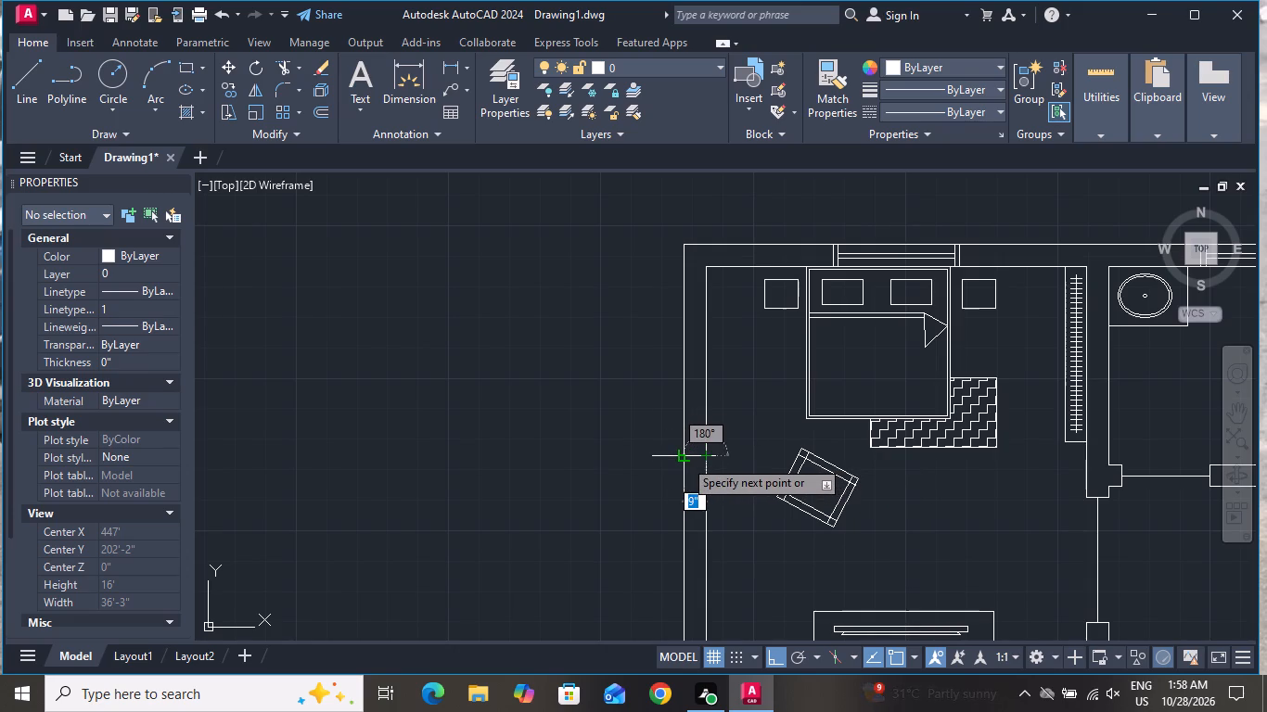
left_click(684, 459)
right_click(682, 459)
left_click(737, 490)
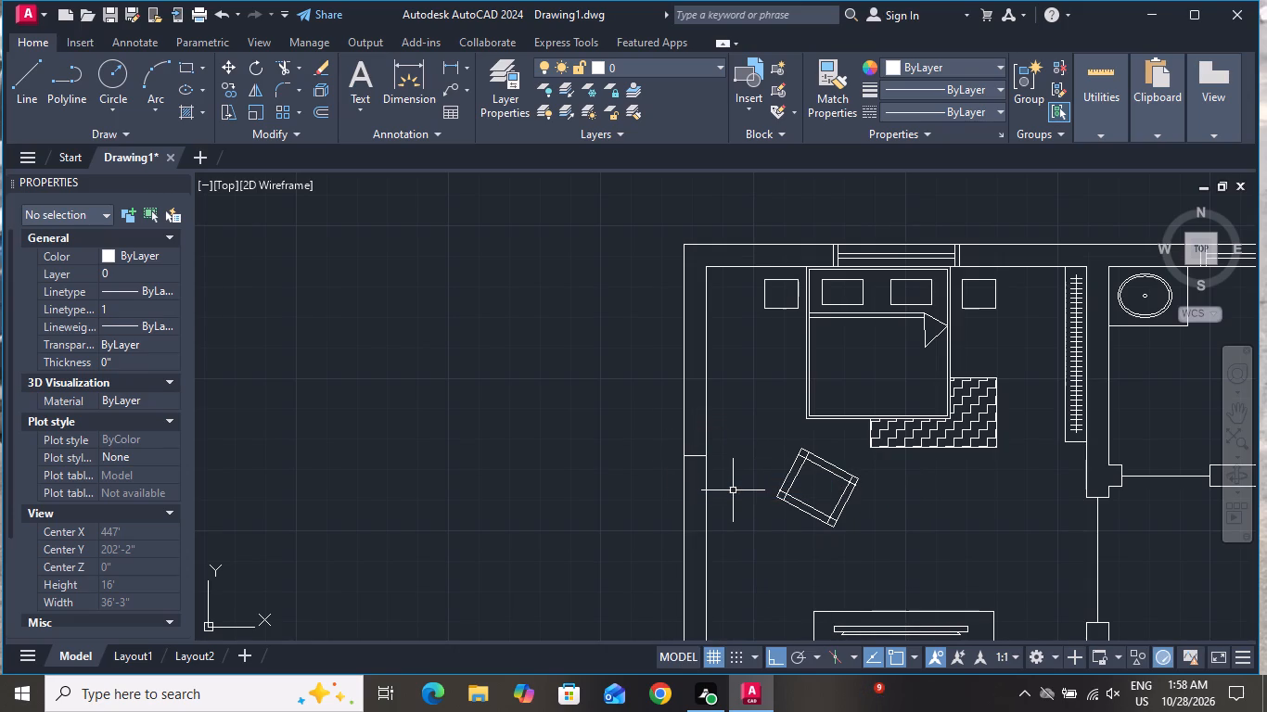
Offset the line across the west wall by 2' to the north and to the south to mark the window opening's ends.
key("o")
type("F")
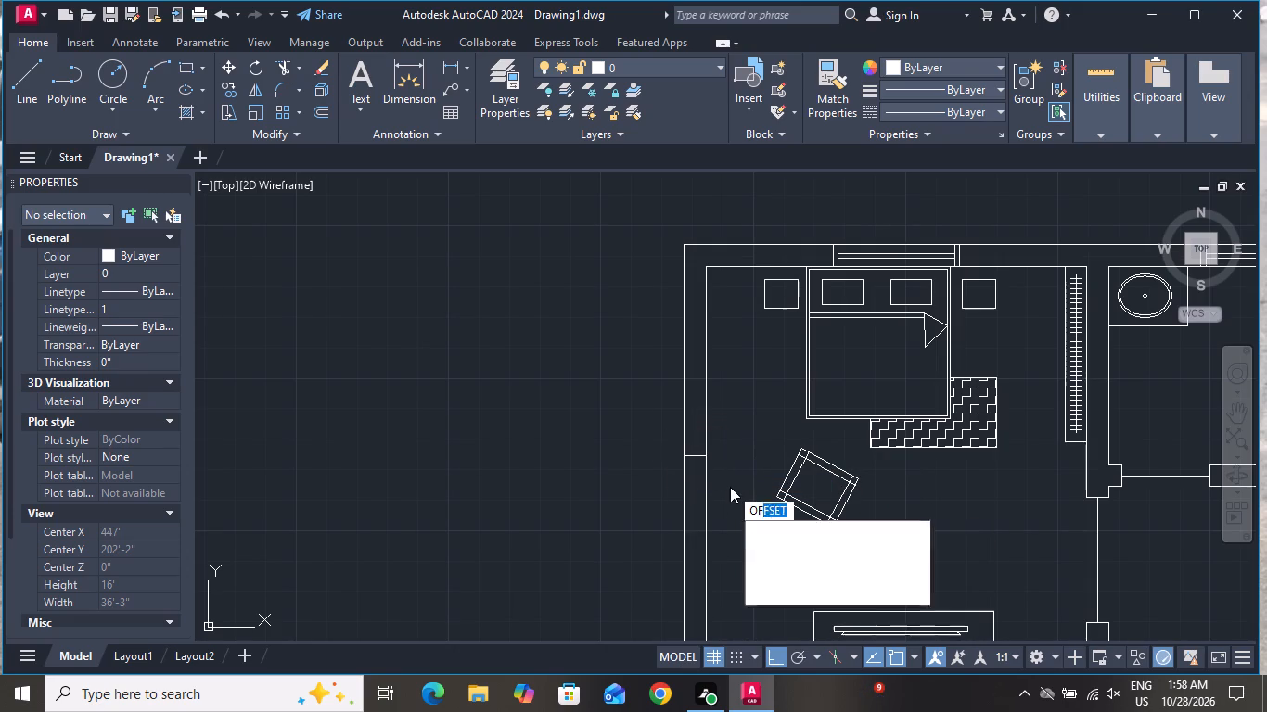
key("space")
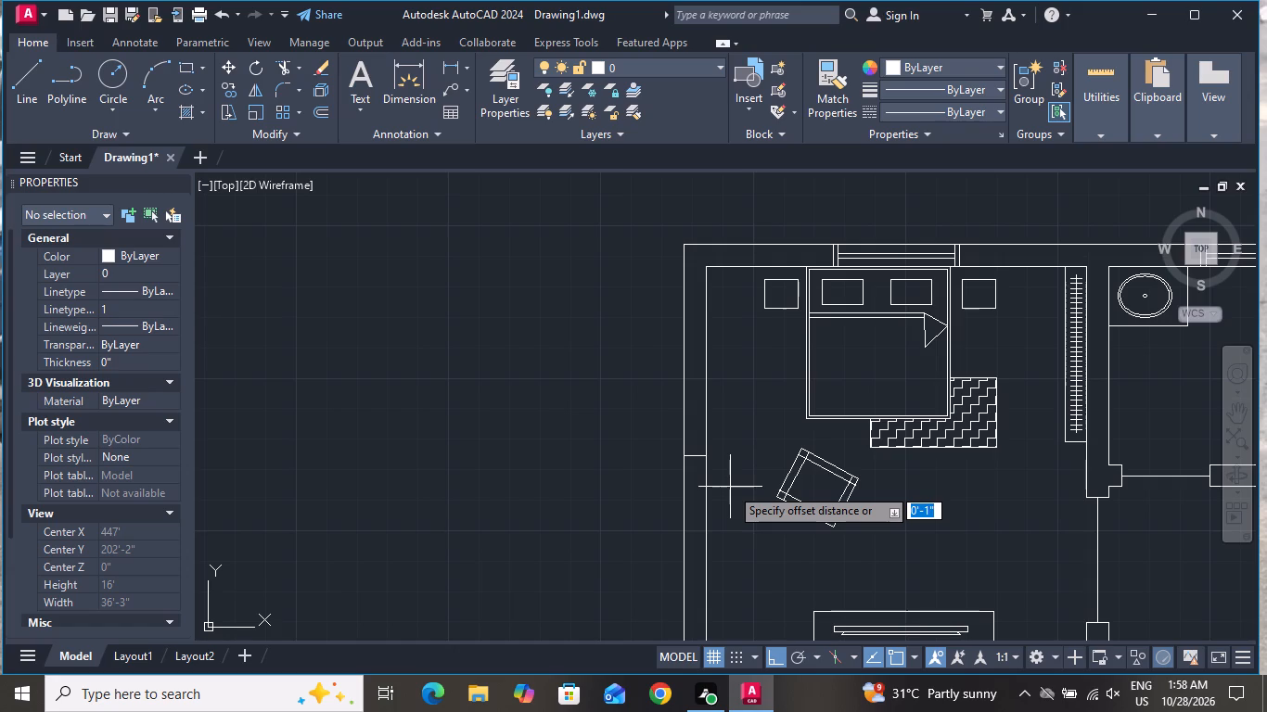
key("o")
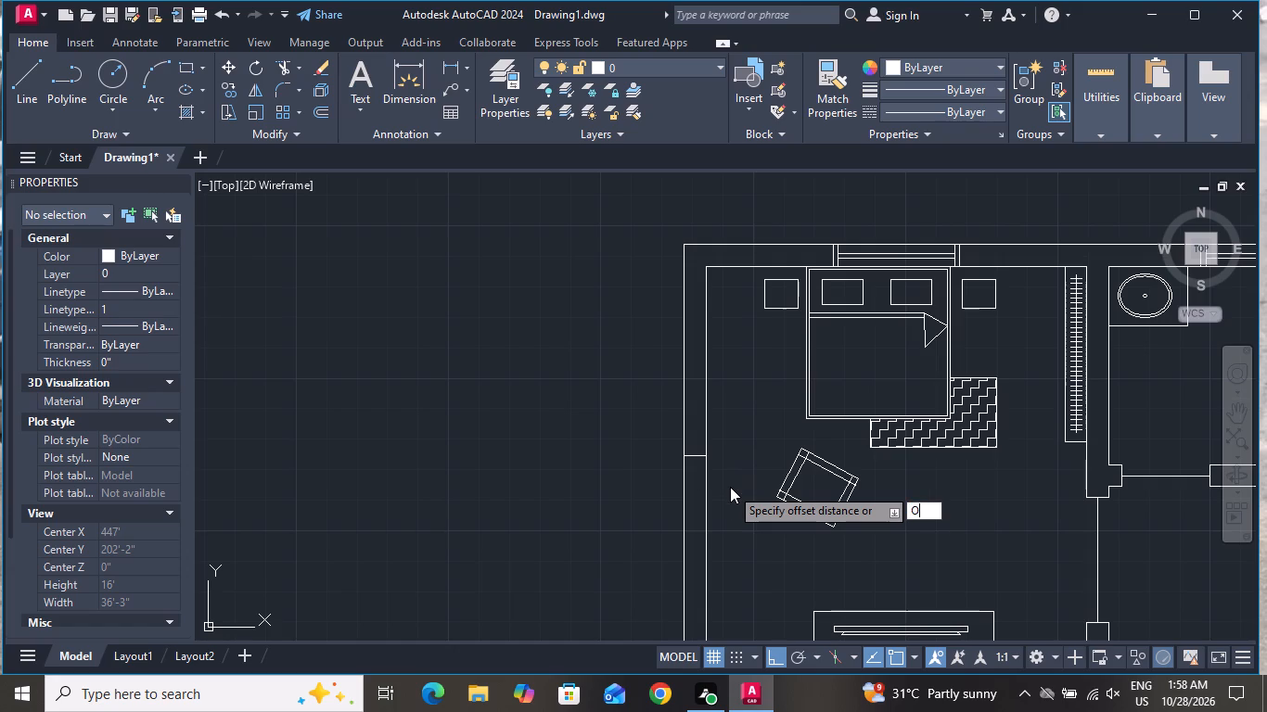
key("space")
type("2")
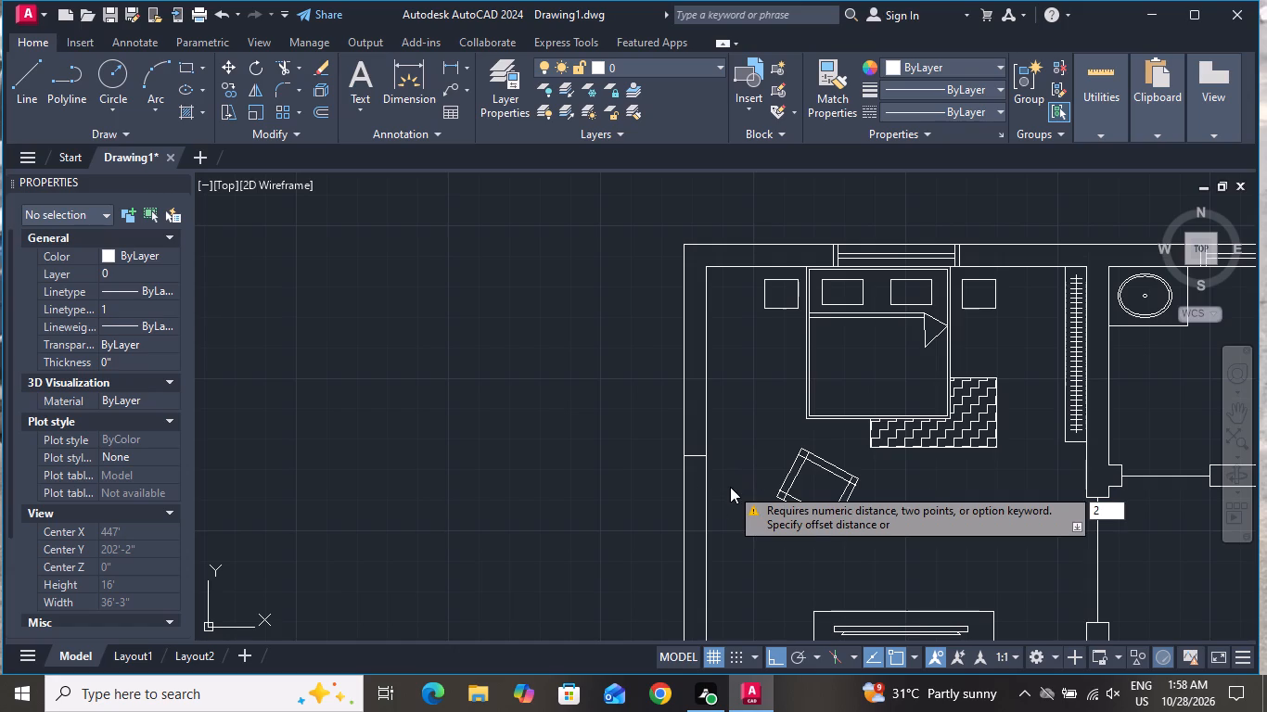
key("apostrophe")
key("Return")
scroll(709, 455, "up", 3)
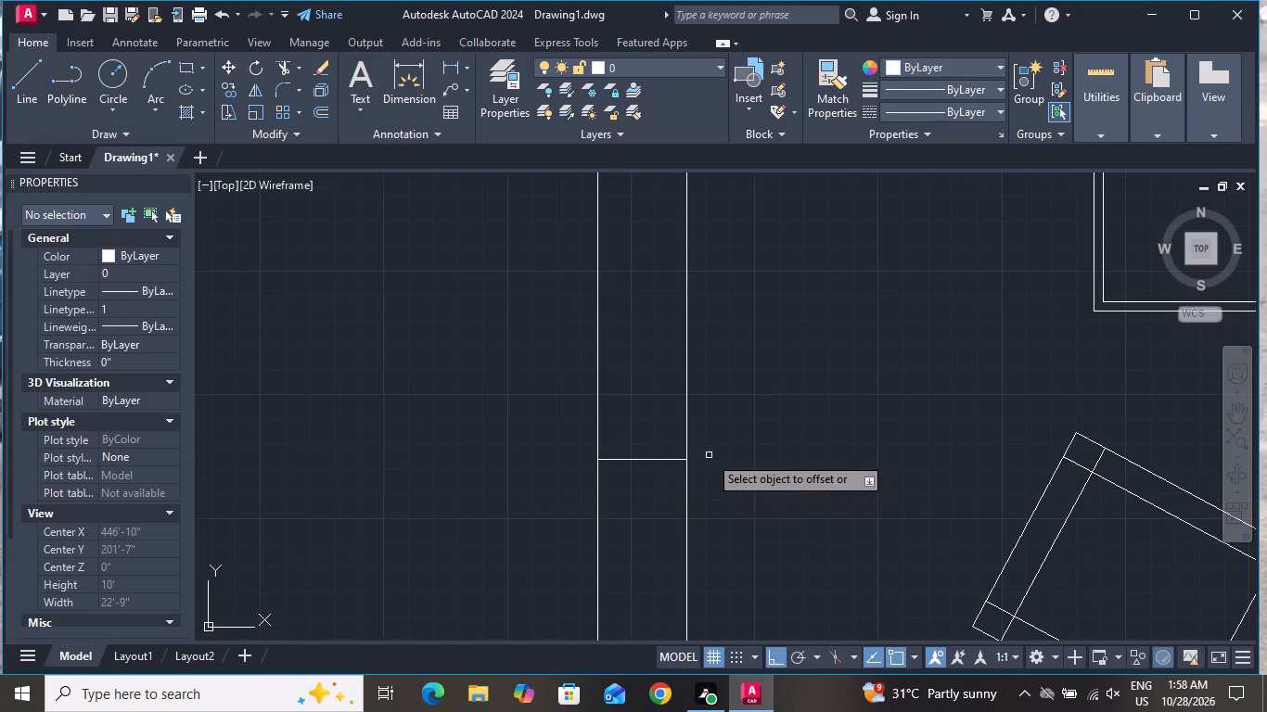
left_click(641, 458)
left_click(644, 370)
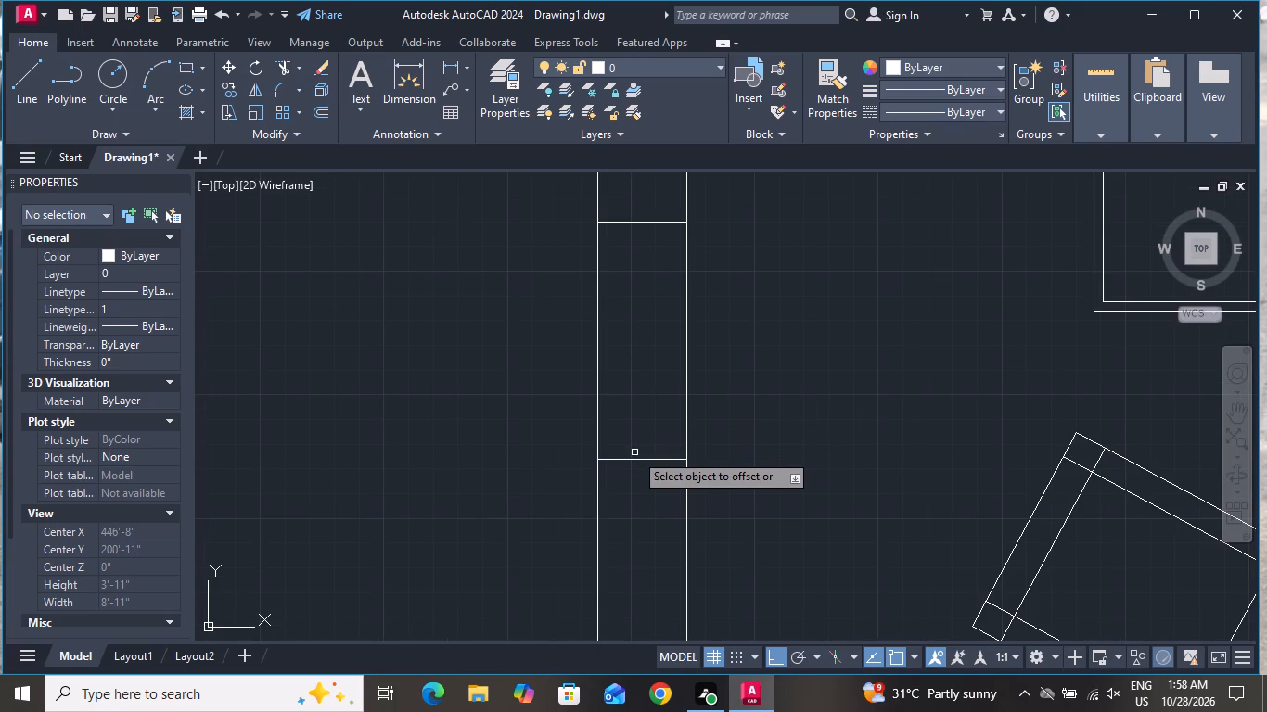
left_click(634, 460)
left_click(641, 540)
scroll(736, 347, "down", 2)
right_click(751, 358)
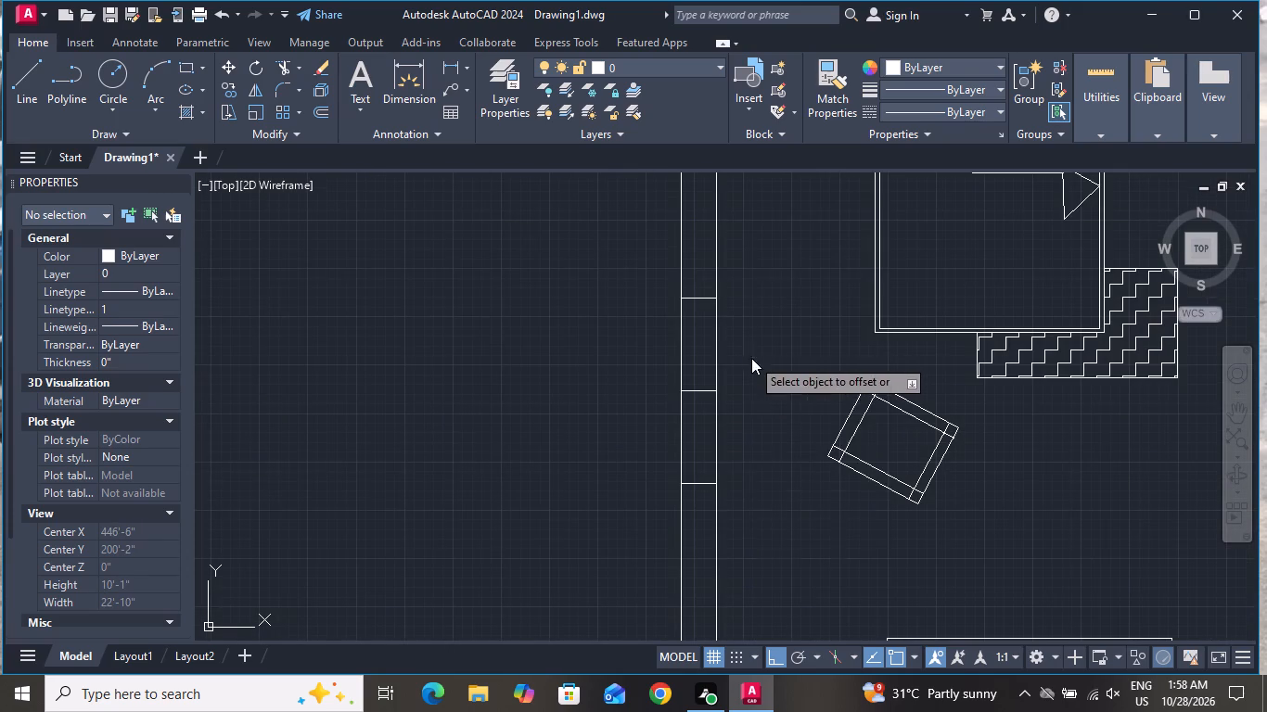
left_click(784, 383)
Offset the window opening's north and south end lines outward by 2" to form the frame ends.
key("o")
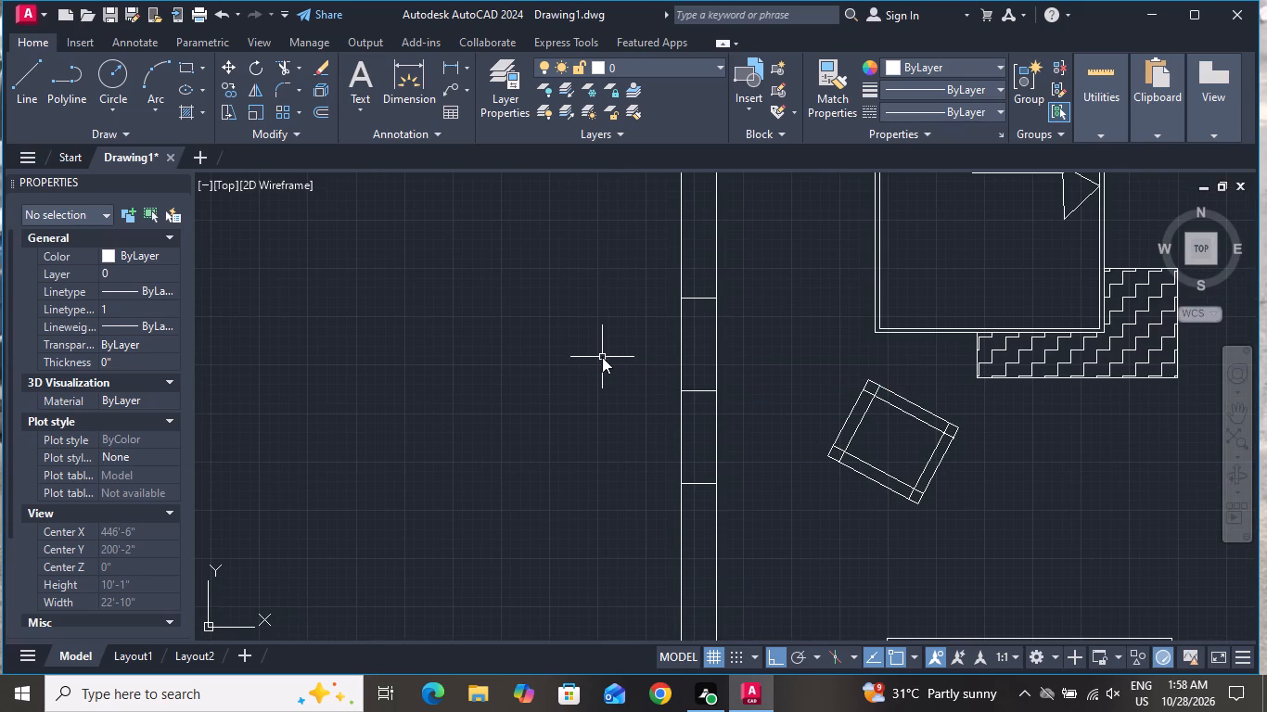
key("2")
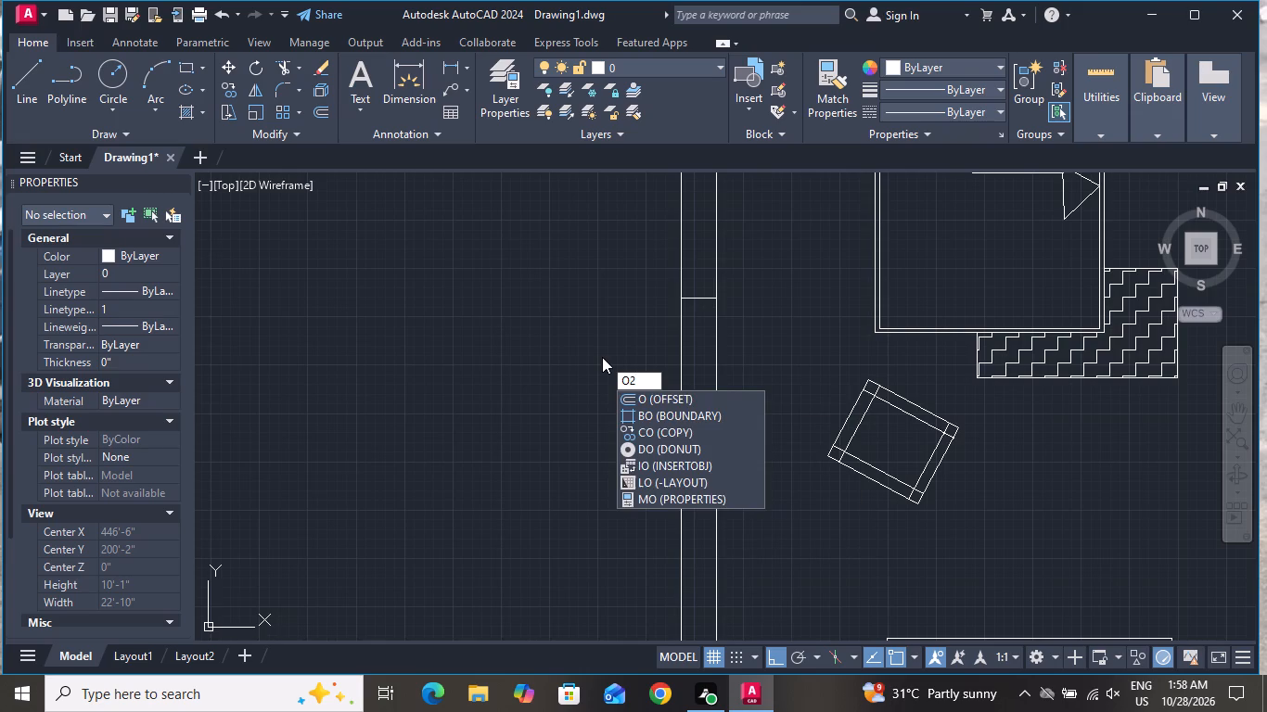
key("BackSpace")
key("space")
type("2")
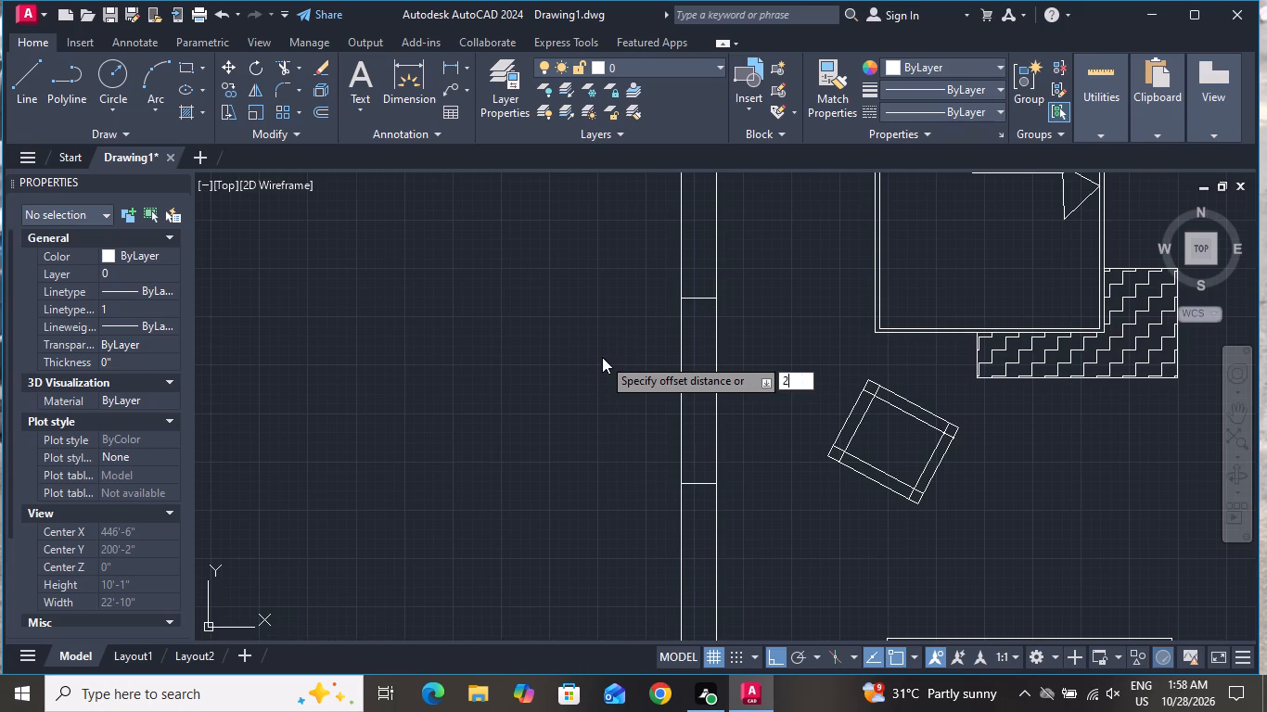
key("shift+quotedbl")
key("Return")
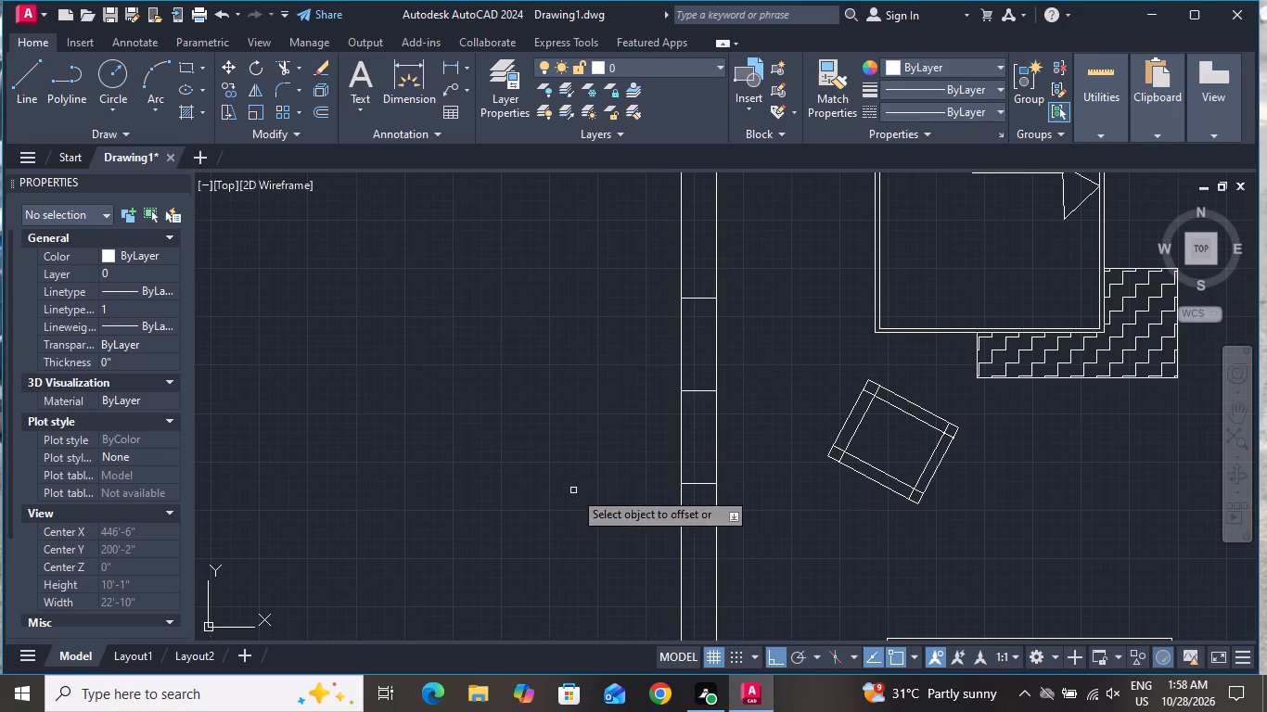
scroll(684, 470, "up", 1)
left_click(710, 491)
left_click(709, 561)
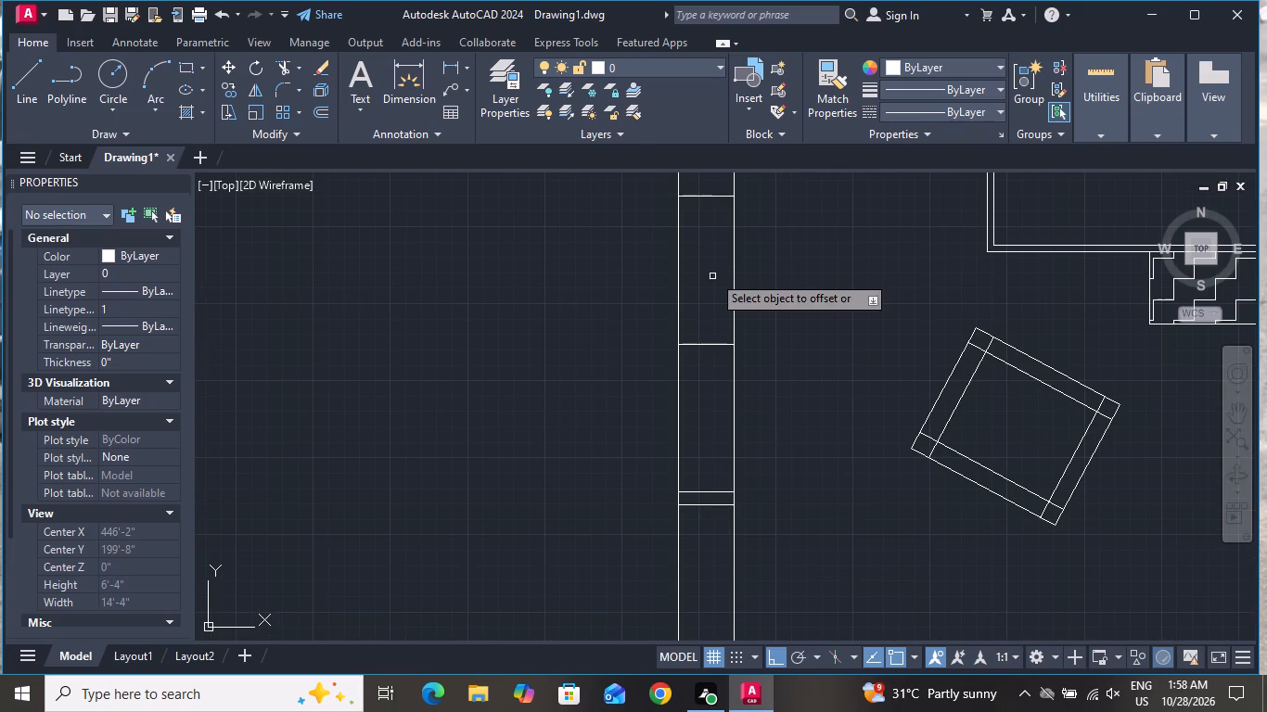
left_click(708, 197)
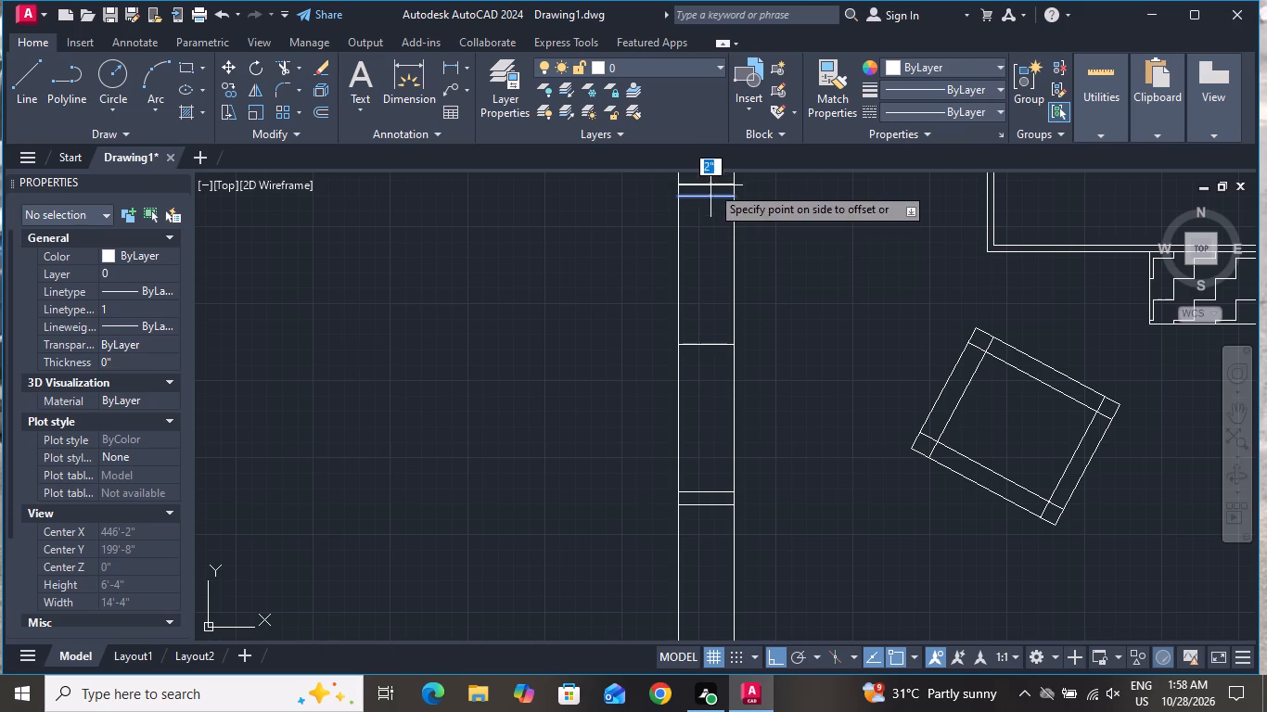
left_click(711, 182)
right_click(769, 241)
left_click(783, 270)
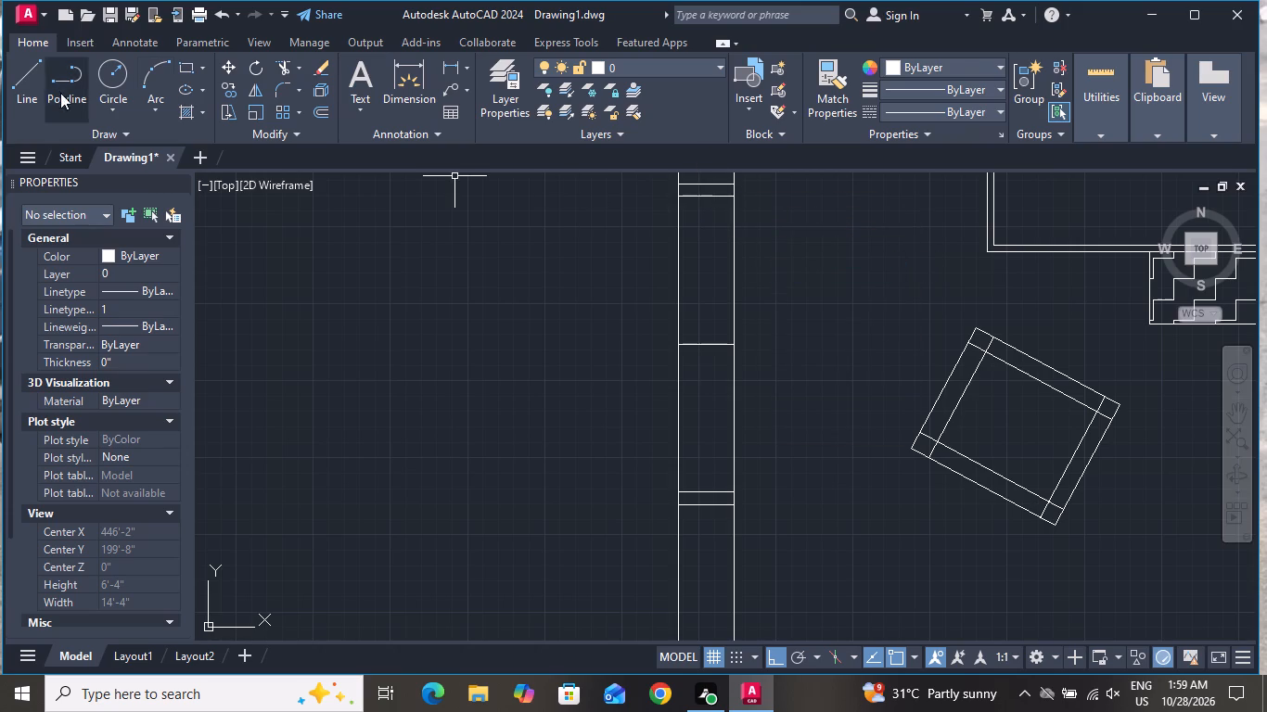
Draw a centre line along the west wall's window opening, between the midpoints of its two inner end lines.
left_click(41, 84)
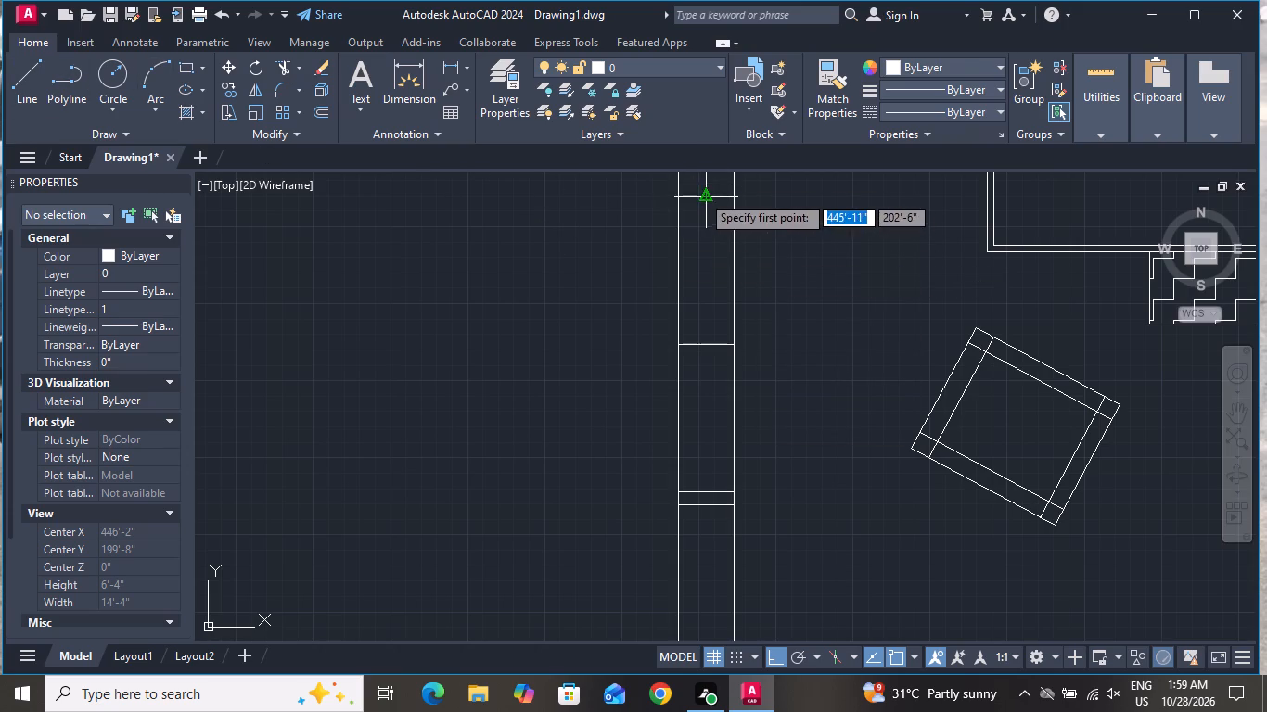
left_click(701, 194)
left_click(707, 492)
right_click(707, 492)
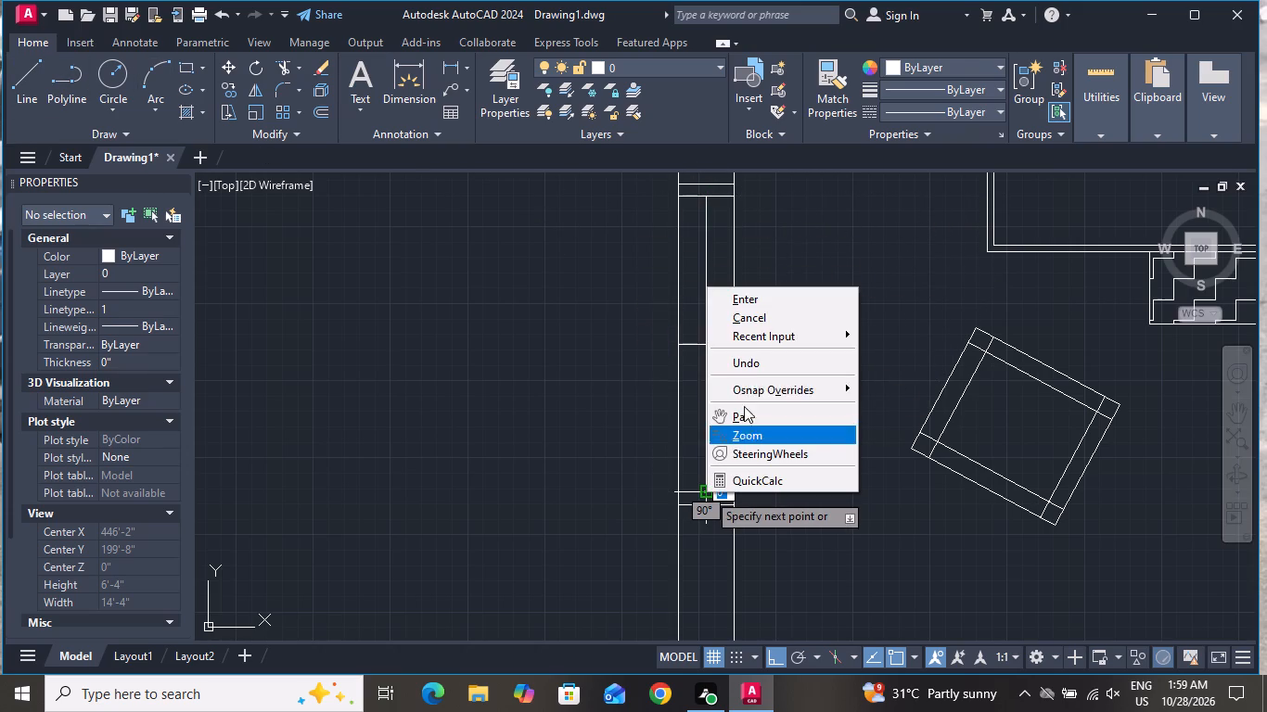
left_click(757, 321)
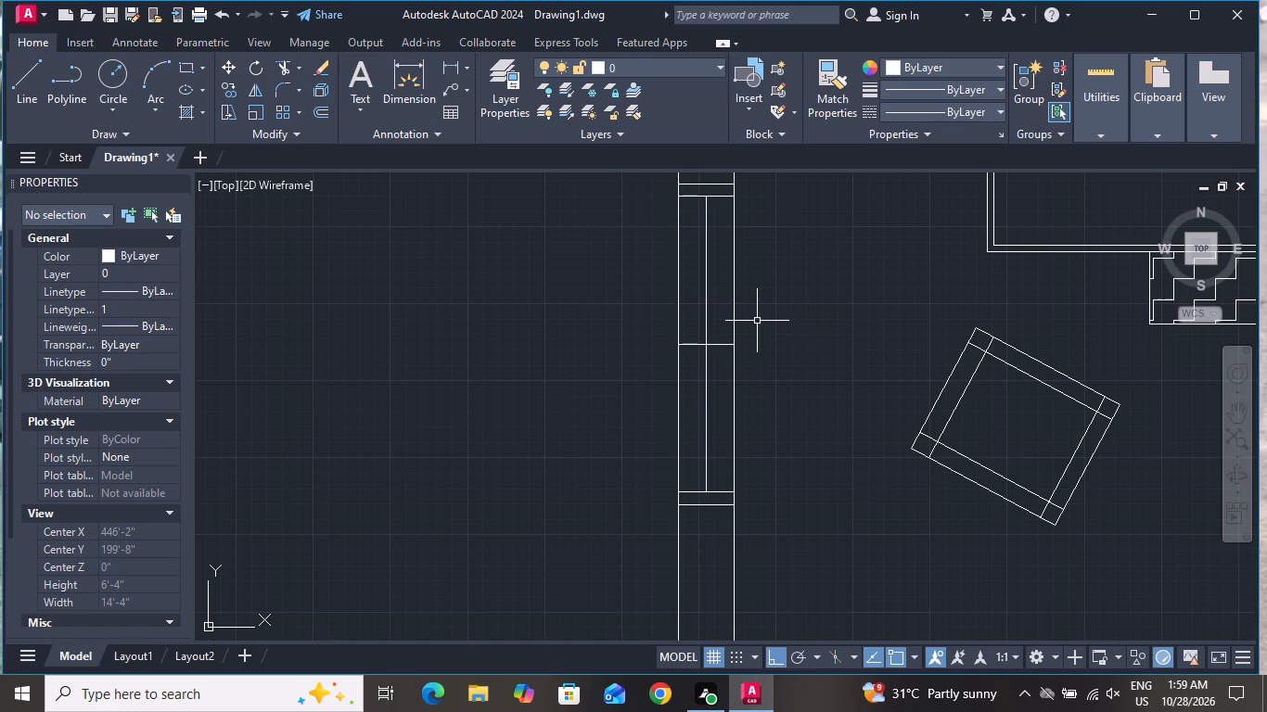
Offset the window's centre line by 1" to both the east and west sides to form the glazing lines.
key("o")
key("space")
type("2")
key("BackSpace")
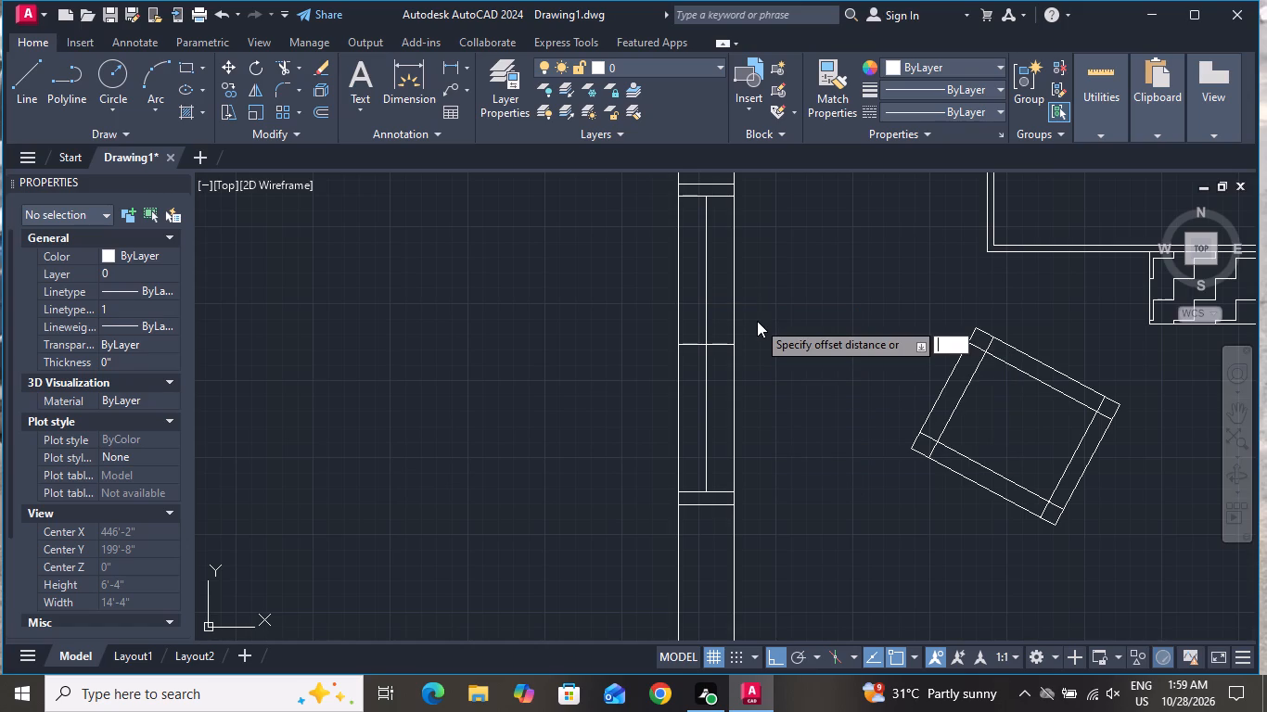
key("1")
key("shift+quotedbl")
key("Return")
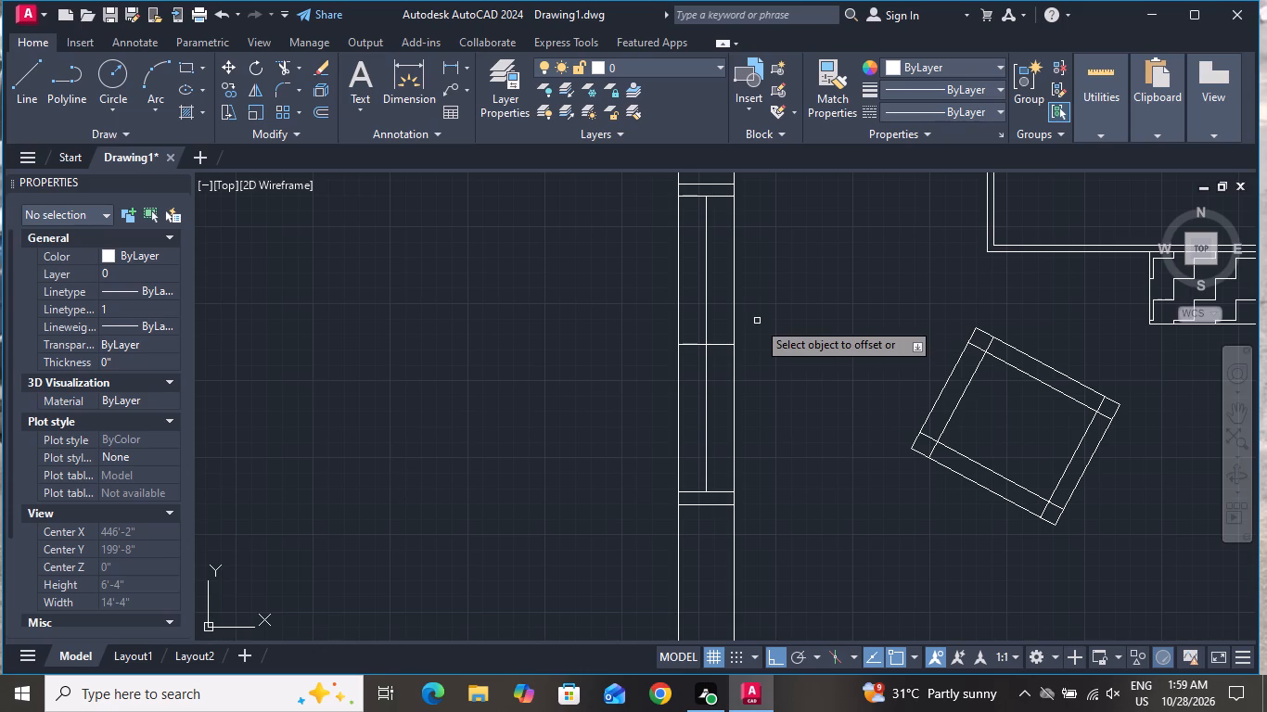
scroll(702, 376, "up", 1)
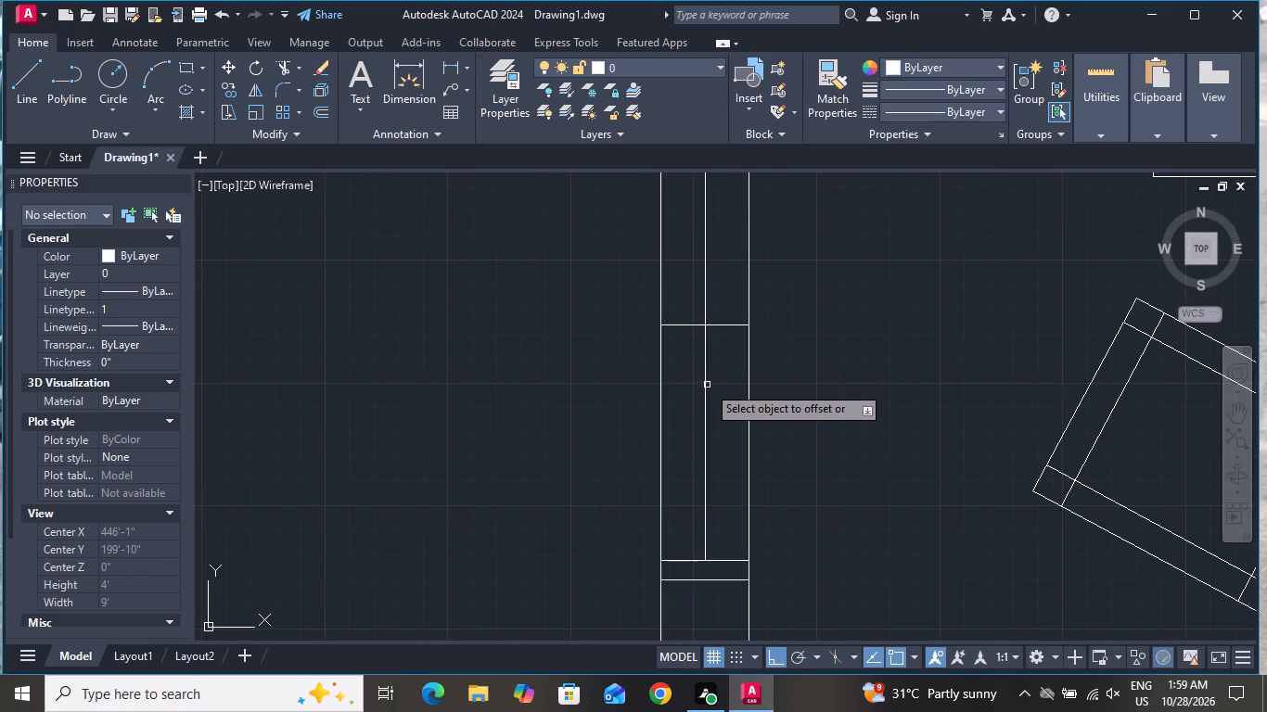
left_click(707, 385)
left_click(749, 373)
left_click(706, 377)
left_click(684, 392)
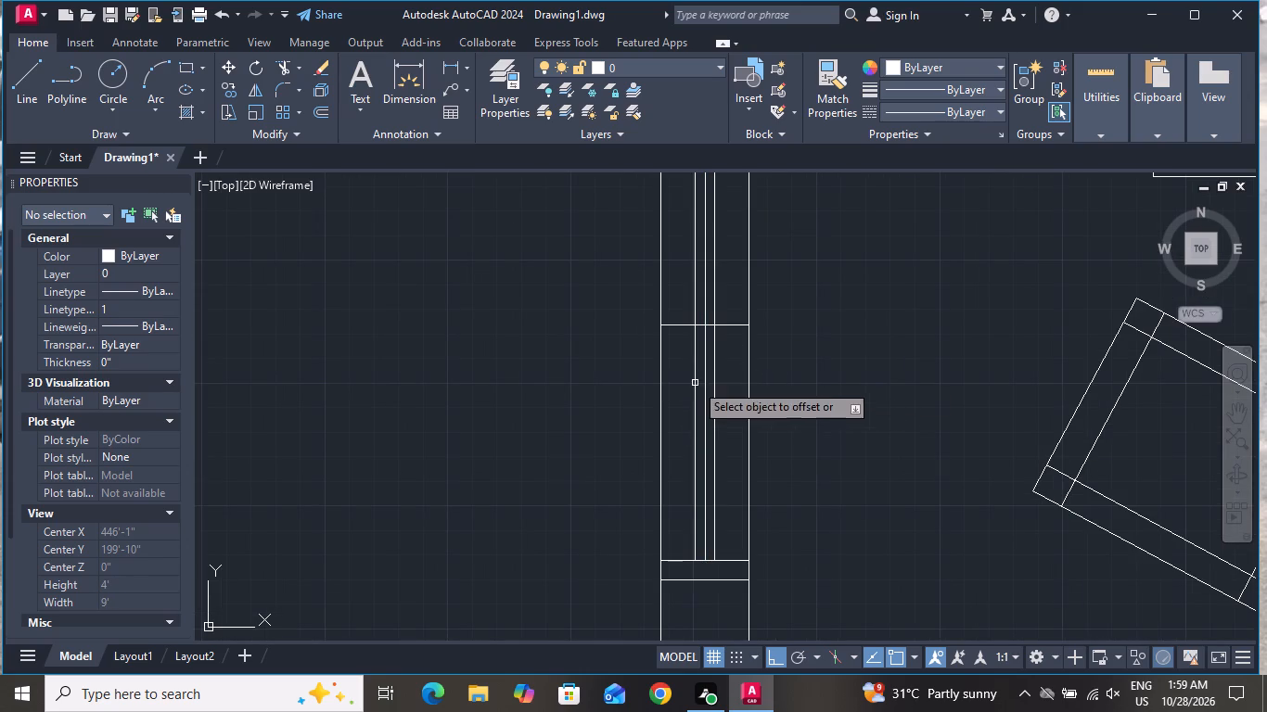
right_click(695, 383)
left_click(711, 411)
Delete the window's original centre line and the middle construction line across the west wall.
scroll(716, 319, "up", 3)
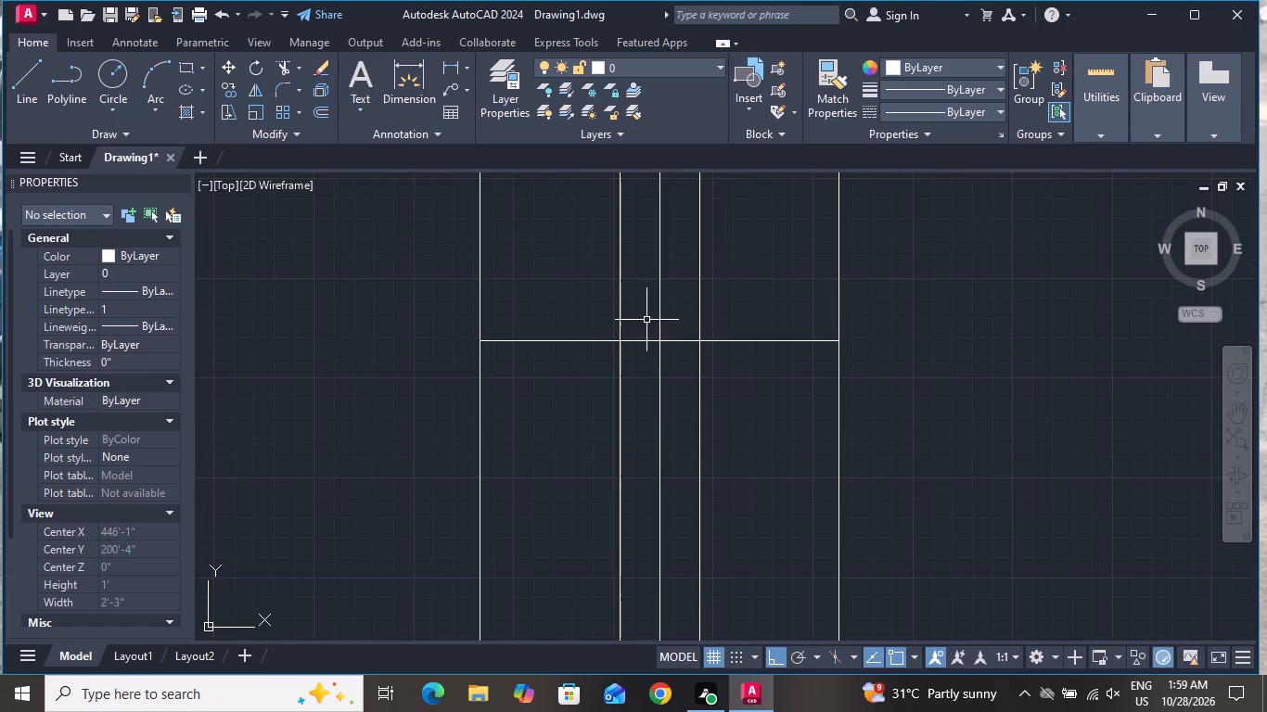
left_click(672, 324)
left_click(642, 360)
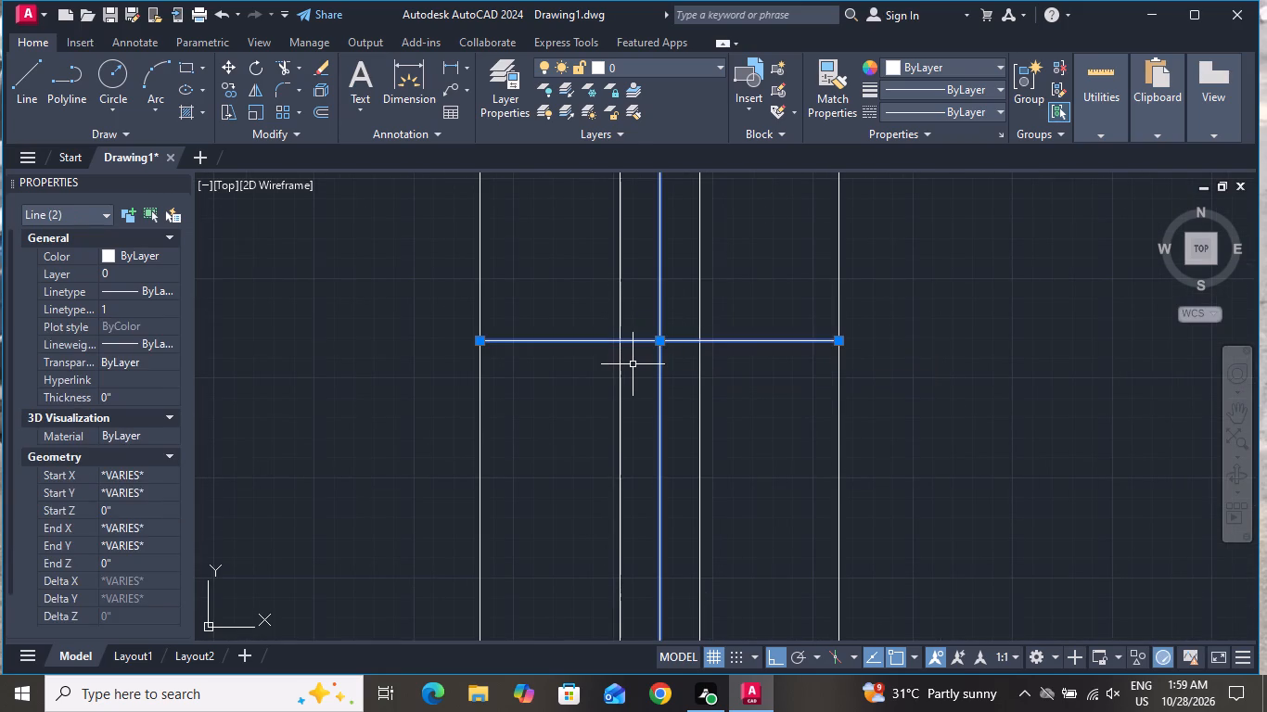
key("Delete")
scroll(749, 473, "down", 4)
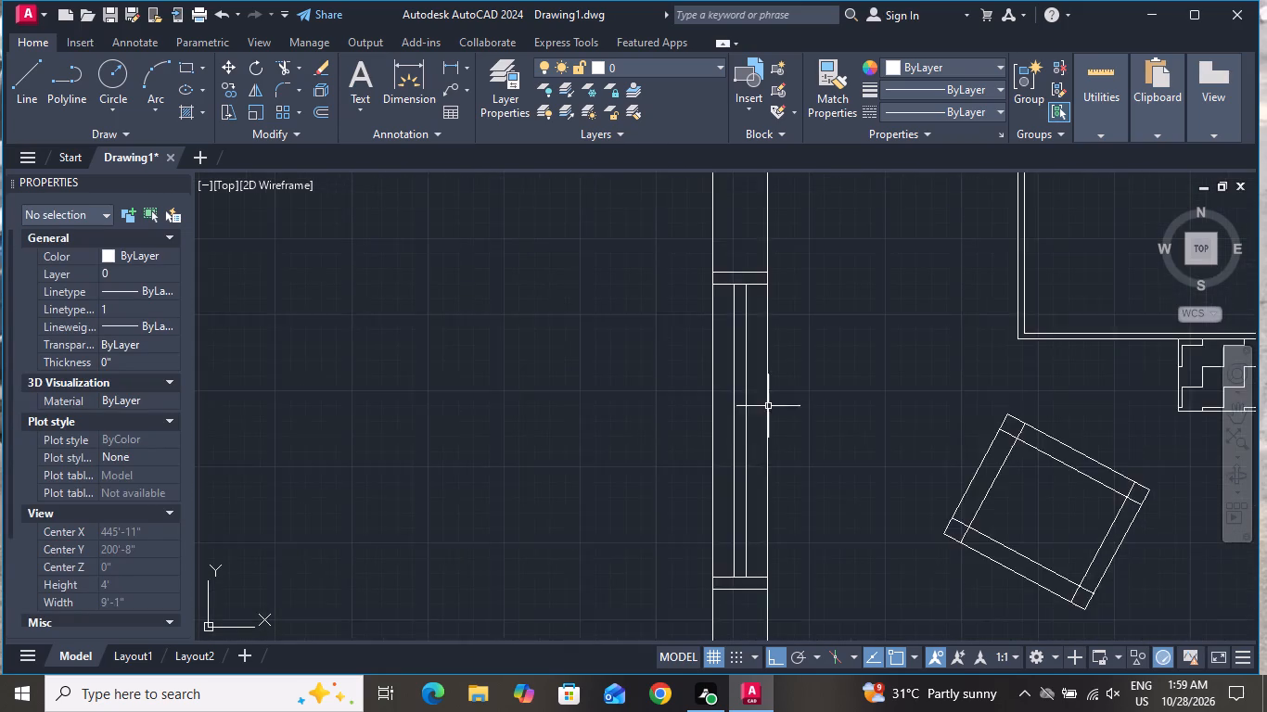
scroll(768, 406, "down", 2)
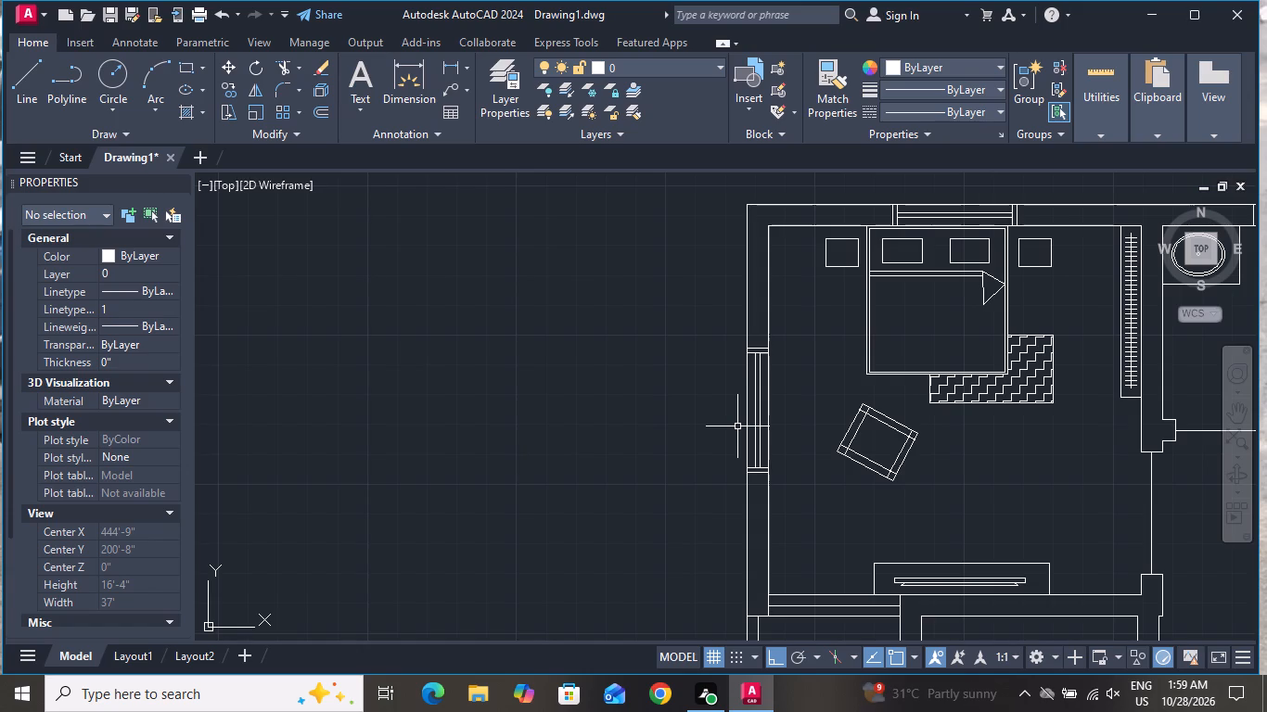
Using the dashed ACAD linetype, draw a three-sided outline about 3'-8" deep outside the west-wall window of the room south of the northwest bedroom.
scroll(547, 376, "down", 1)
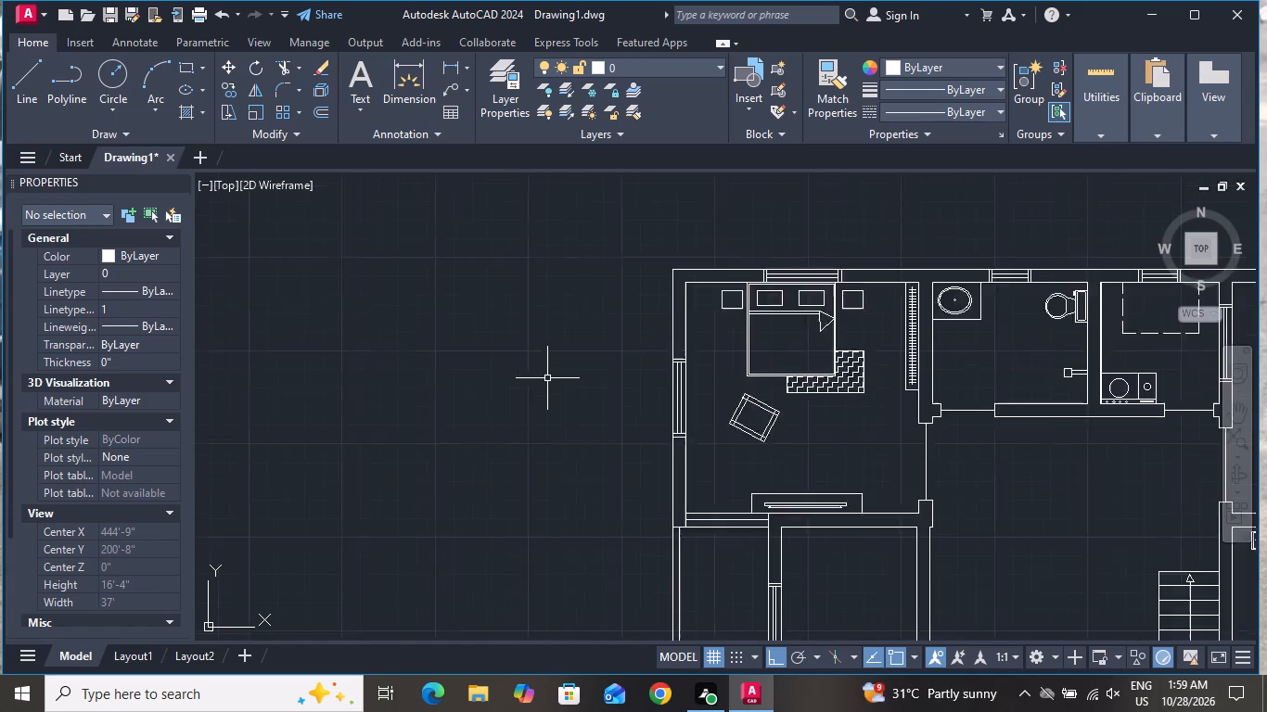
scroll(546, 381, "down", 1)
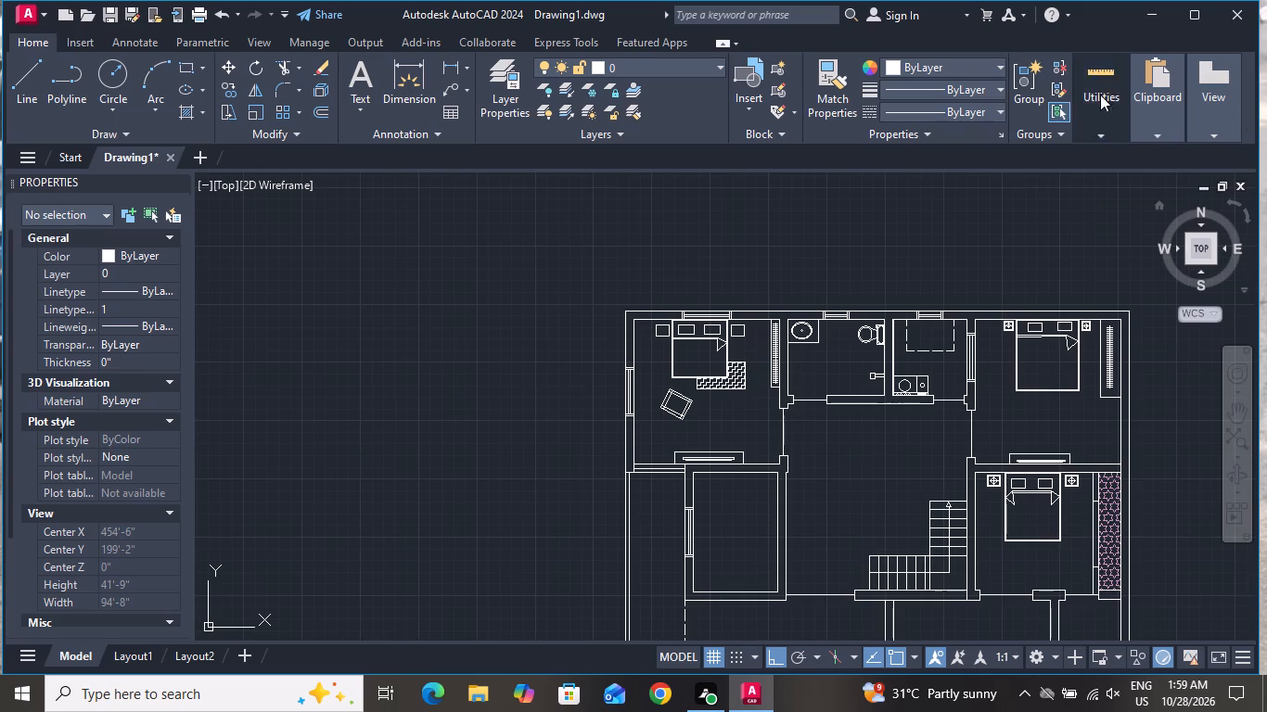
left_click(912, 106)
left_click(929, 174)
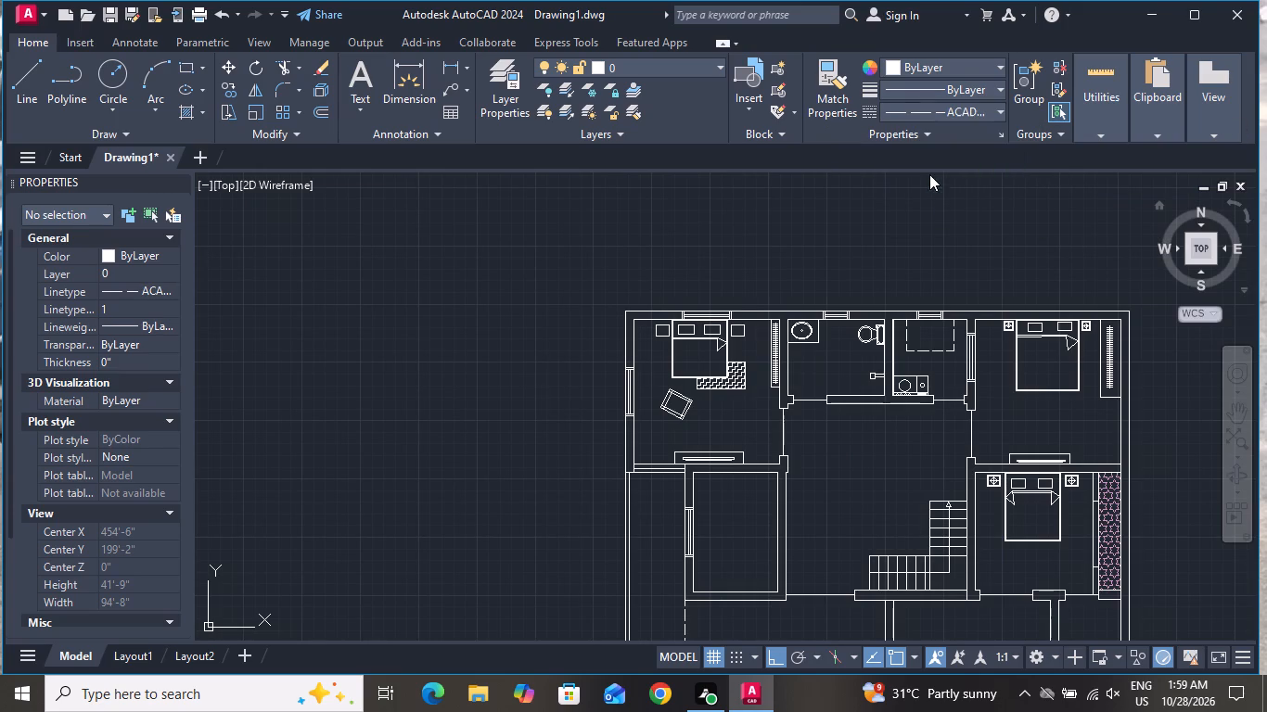
left_click(38, 79)
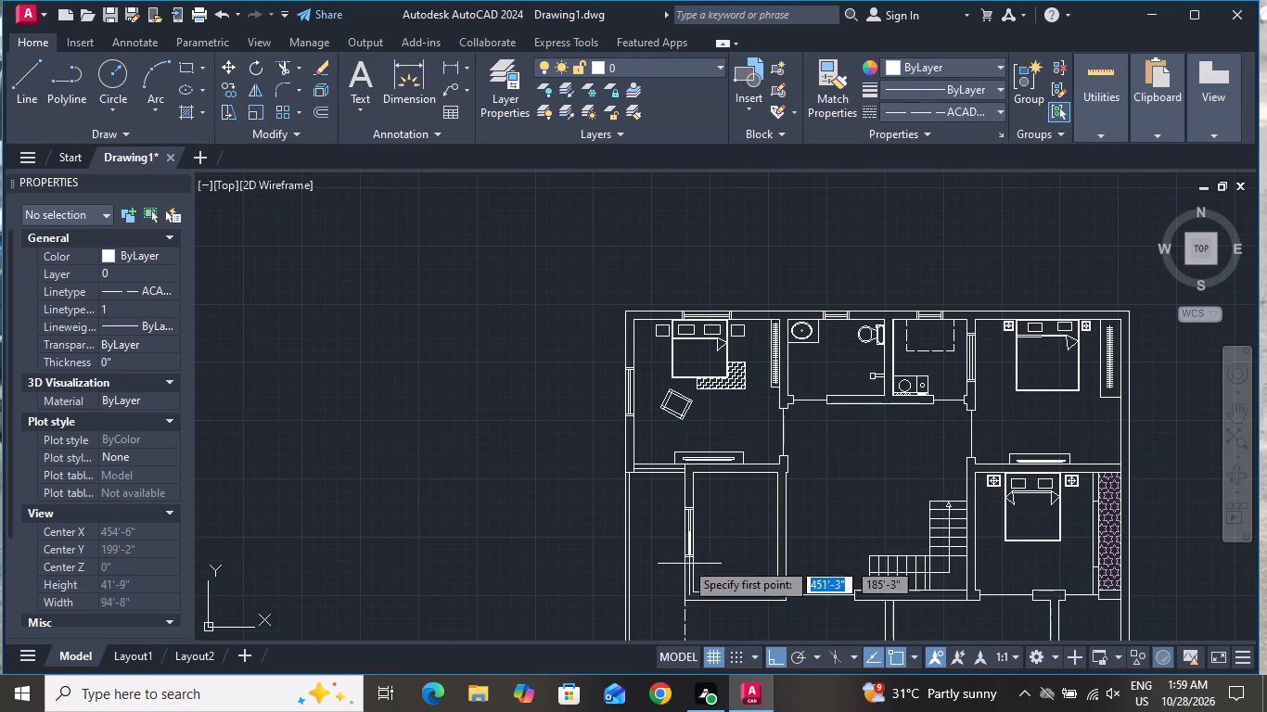
scroll(659, 528, "up", 1)
scroll(675, 514, "down", 1)
scroll(688, 496, "up", 2)
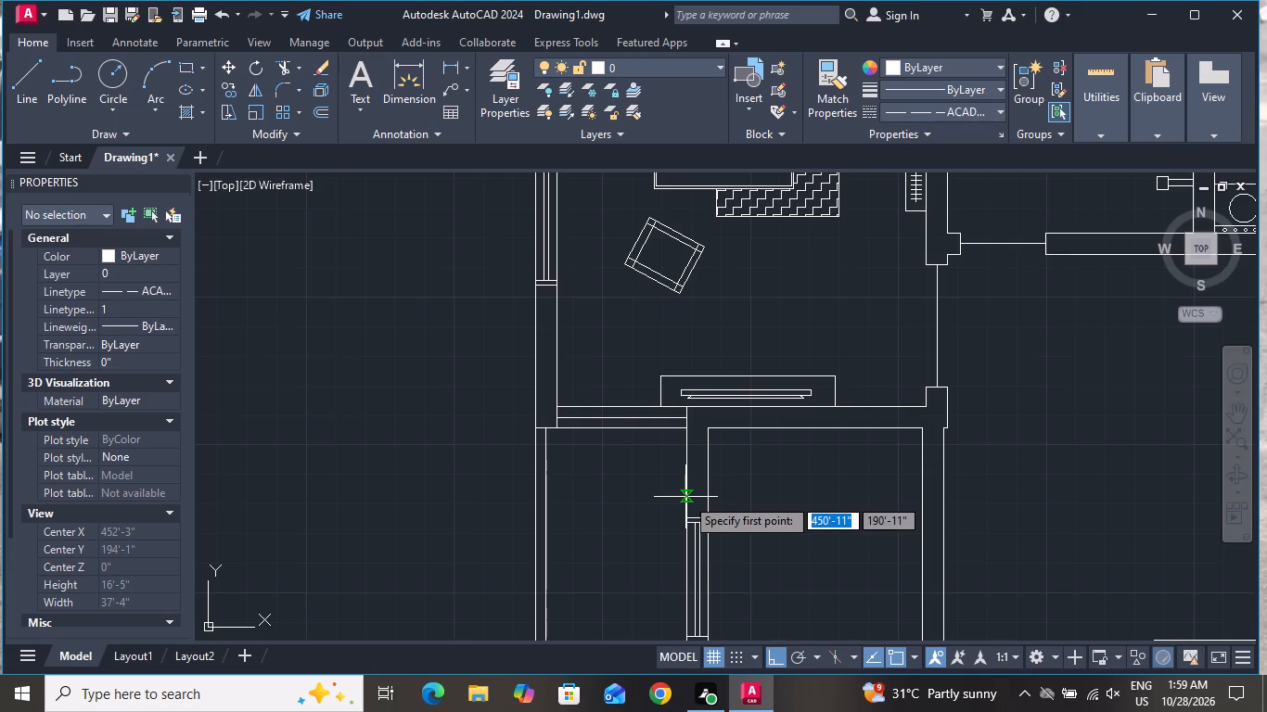
left_click(685, 496)
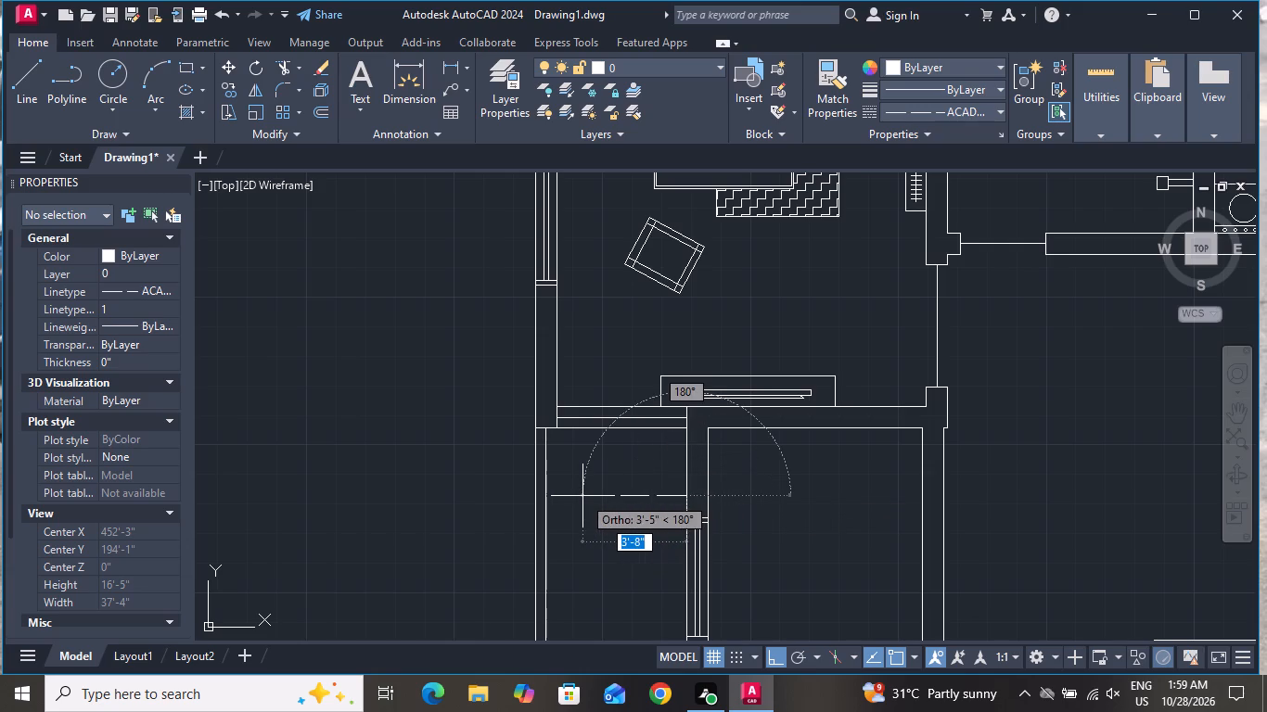
left_click(582, 495)
scroll(595, 504, "down", 2)
scroll(597, 553, "up", 1)
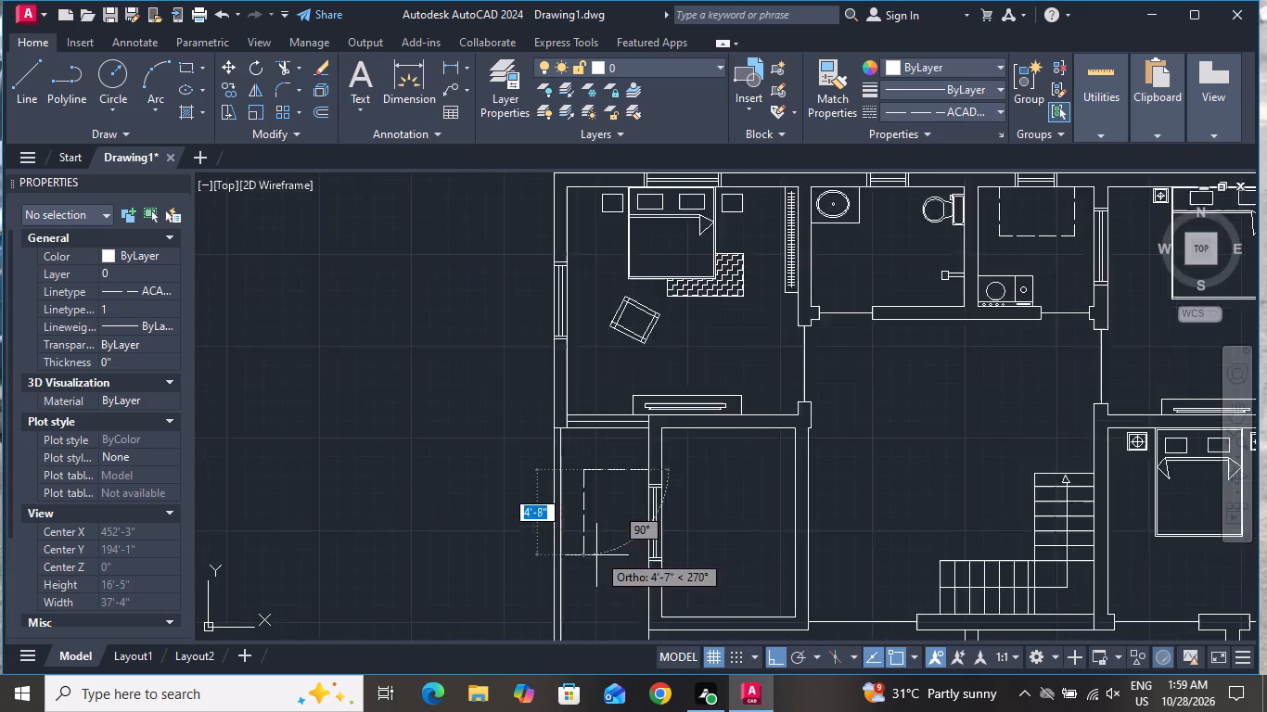
scroll(596, 556, "up", 1)
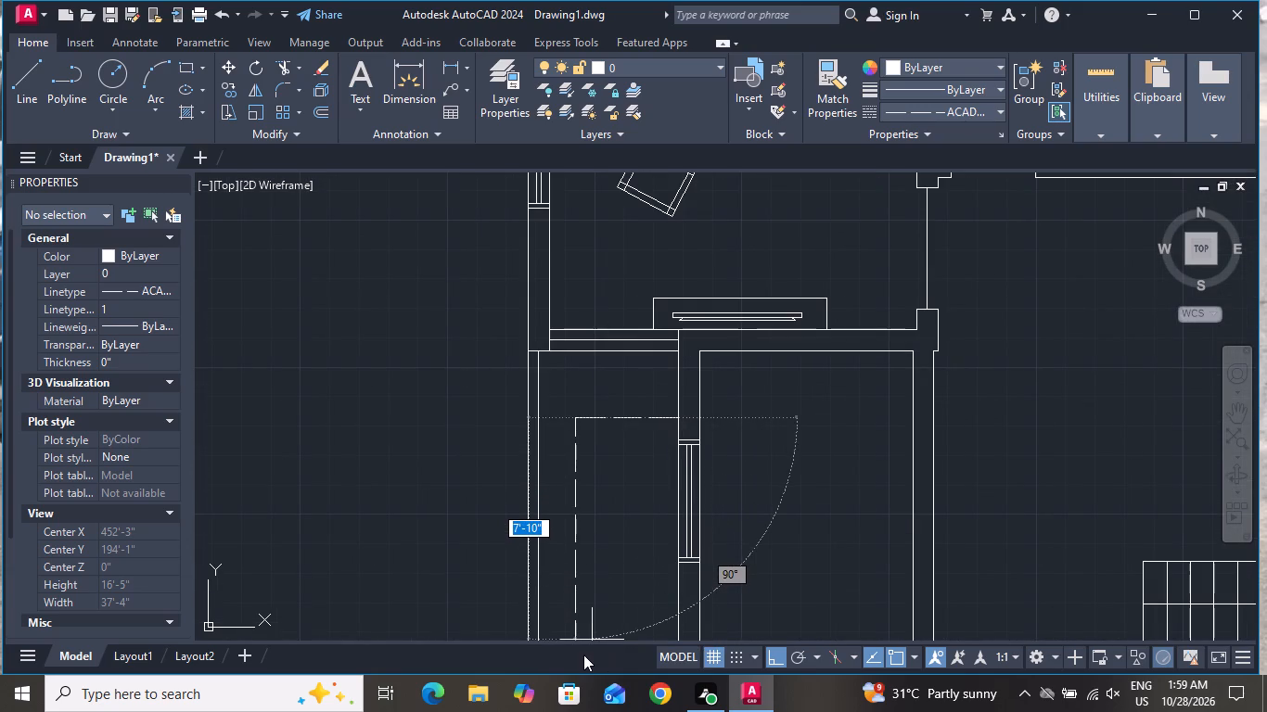
scroll(583, 641, "down", 2)
scroll(650, 578, "down", 1)
scroll(633, 614, "up", 3)
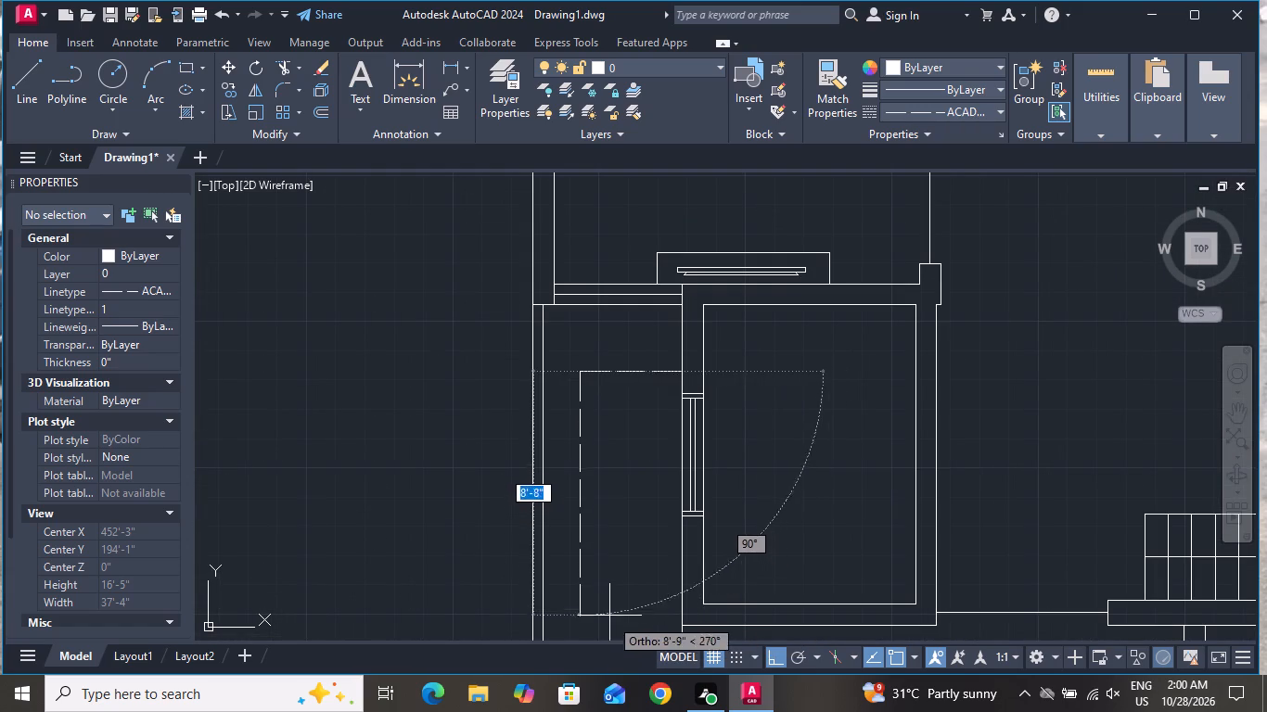
left_click(616, 601)
left_click(685, 599)
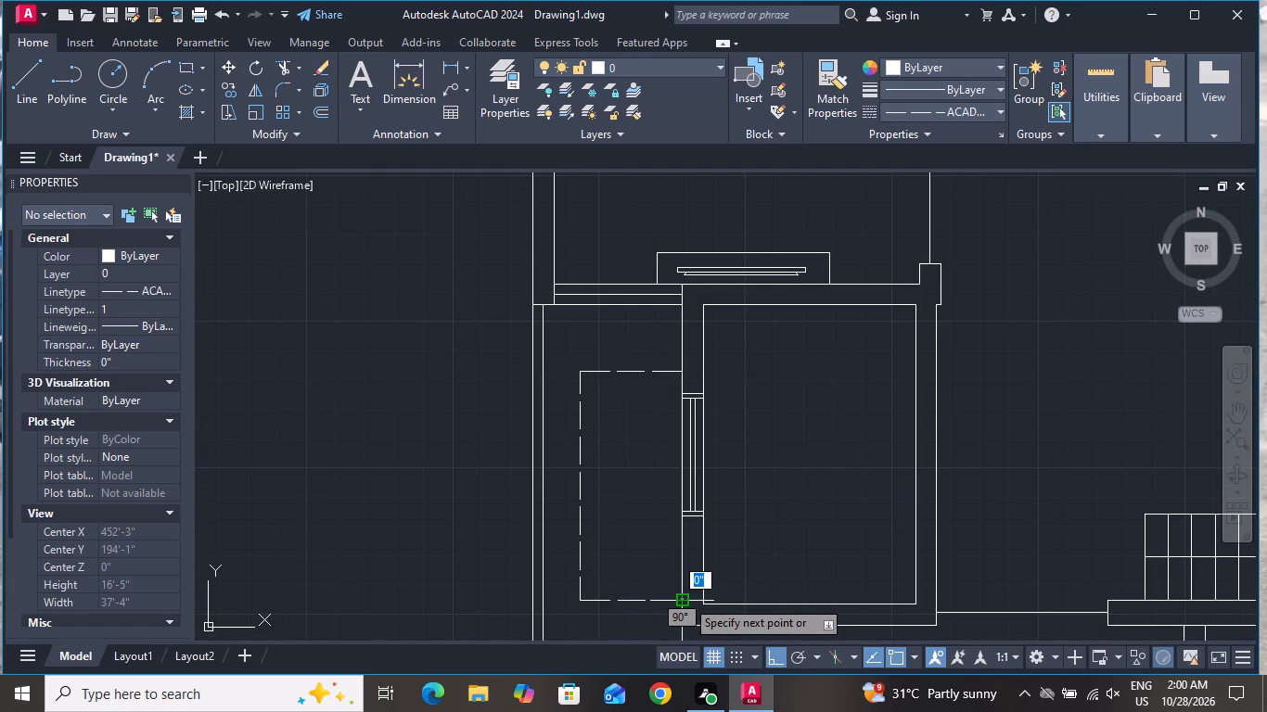
right_click(687, 596)
left_click(748, 393)
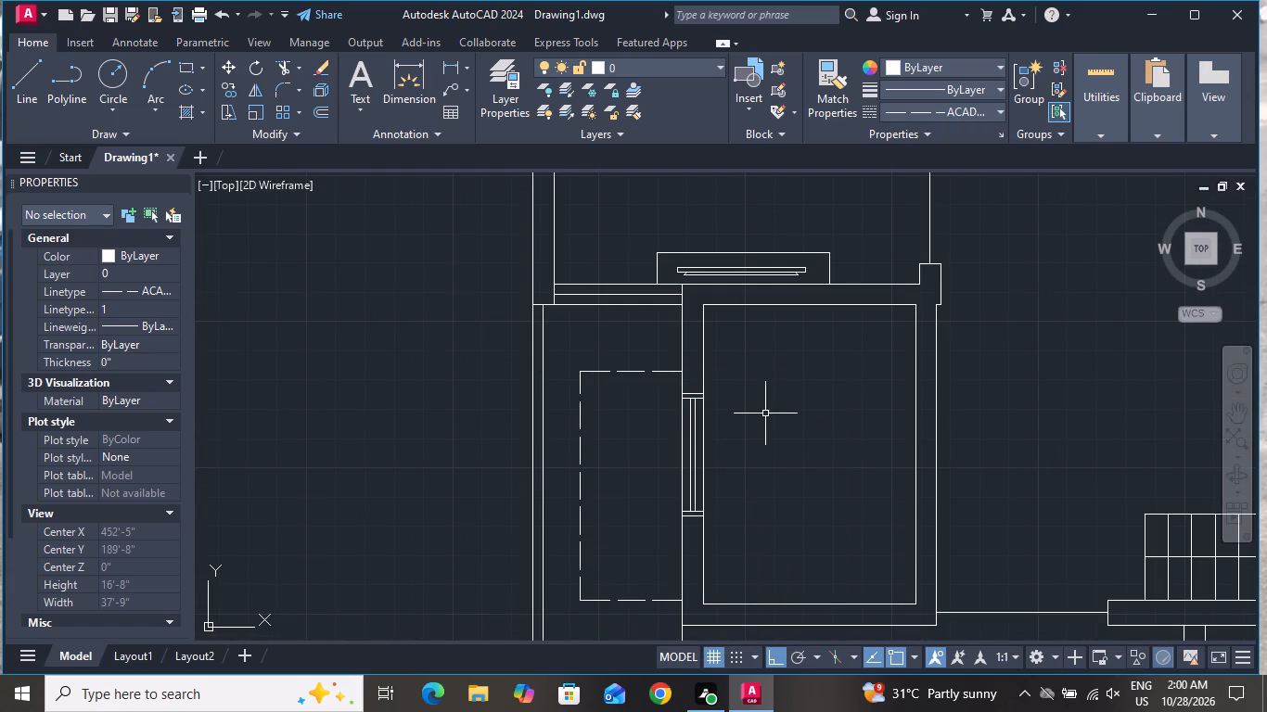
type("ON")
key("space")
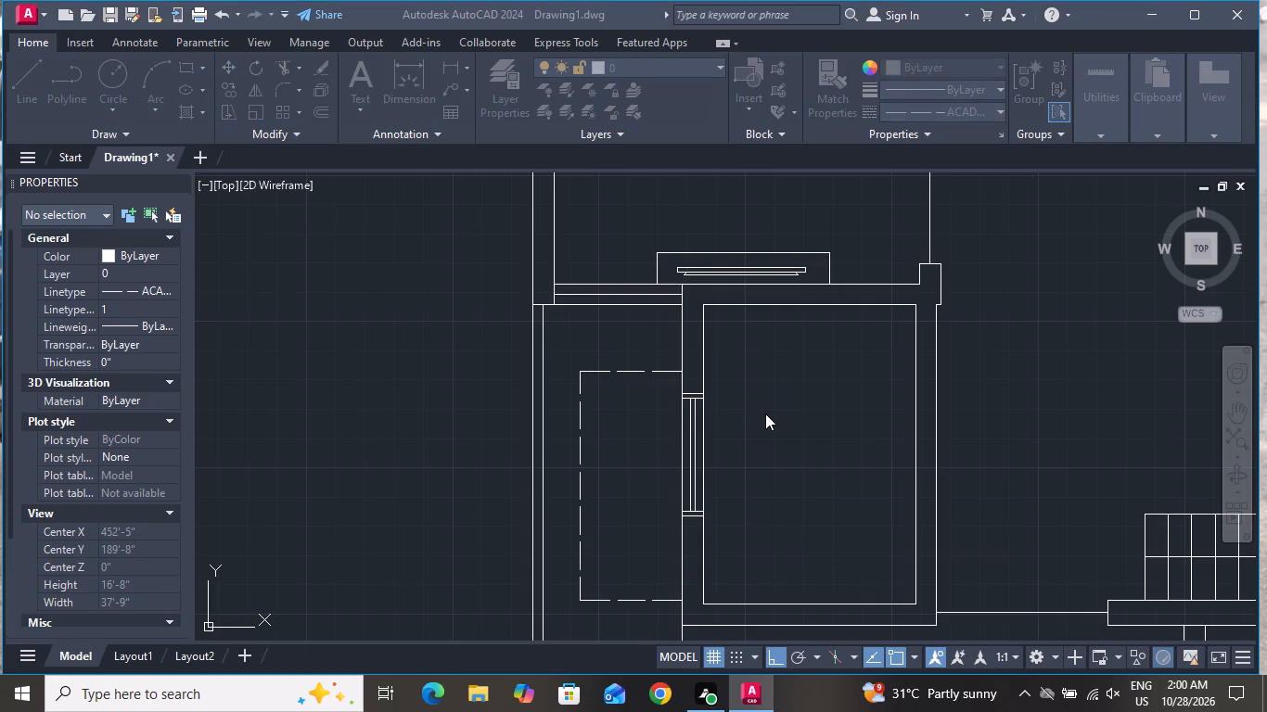
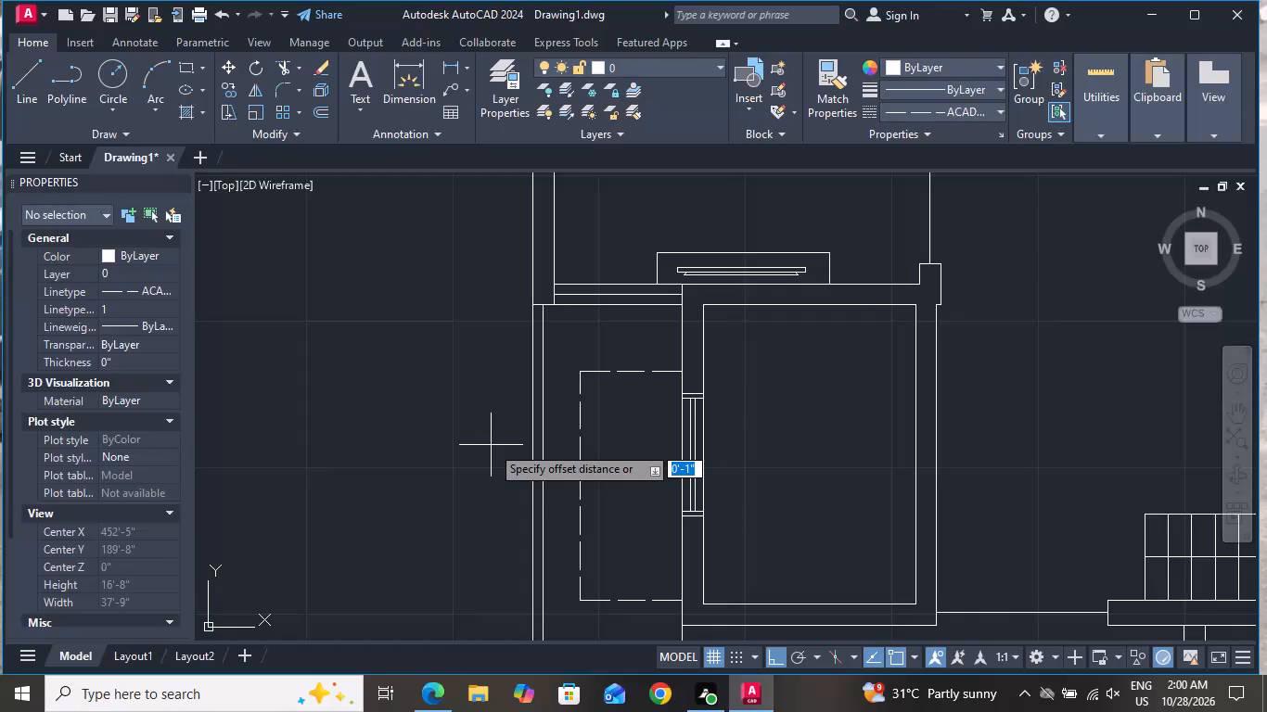
Offset the three dashed outline lines outside the west-wall window outward by 2".
key("2")
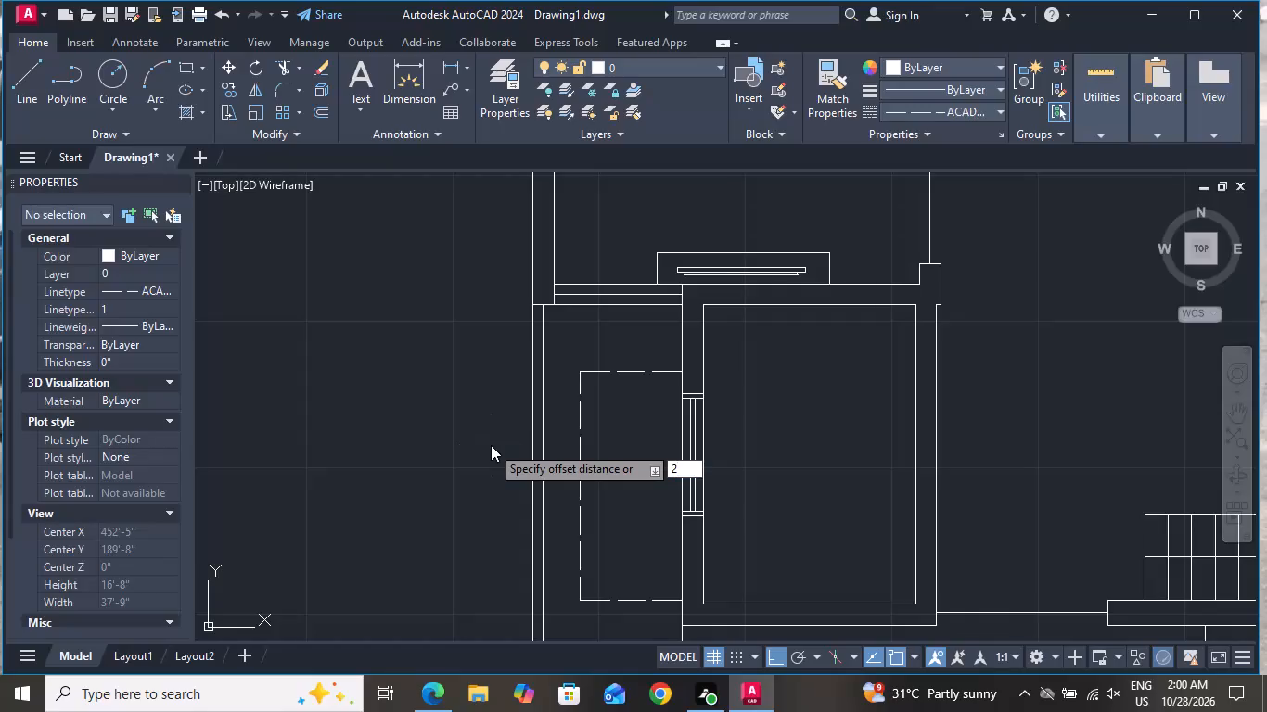
key("shift+quotedbl")
key("Return")
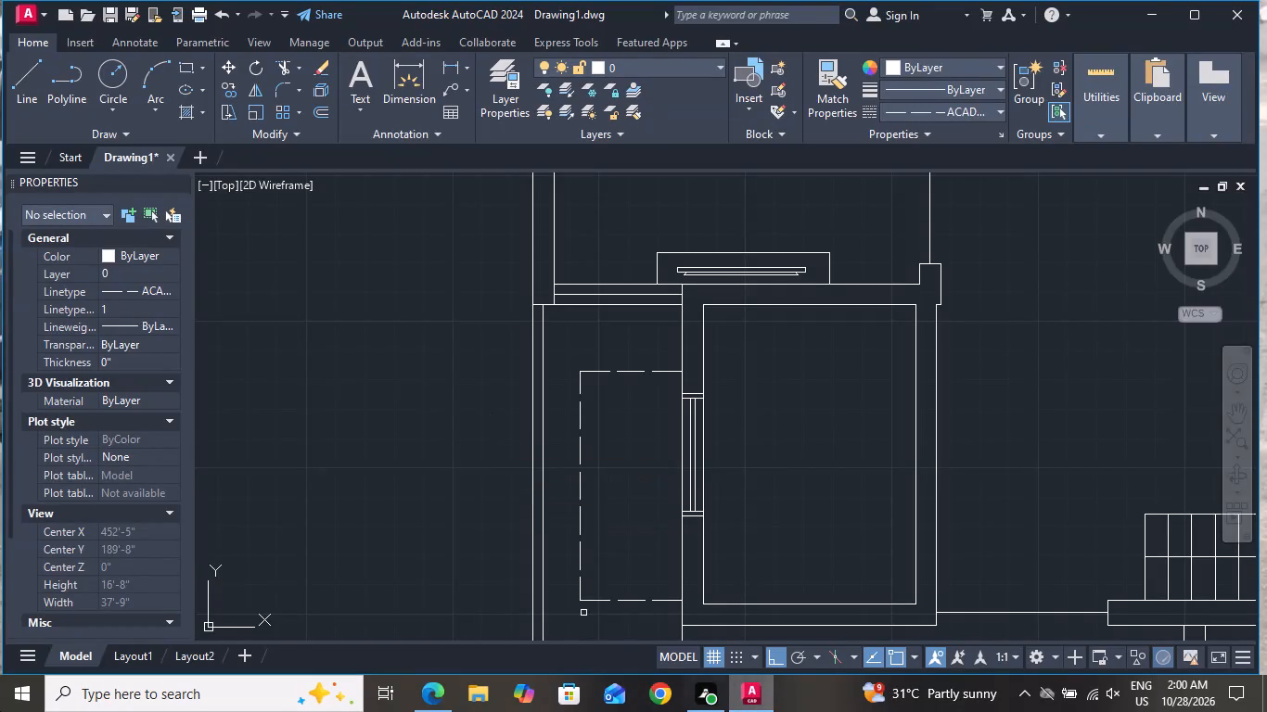
left_click(656, 371)
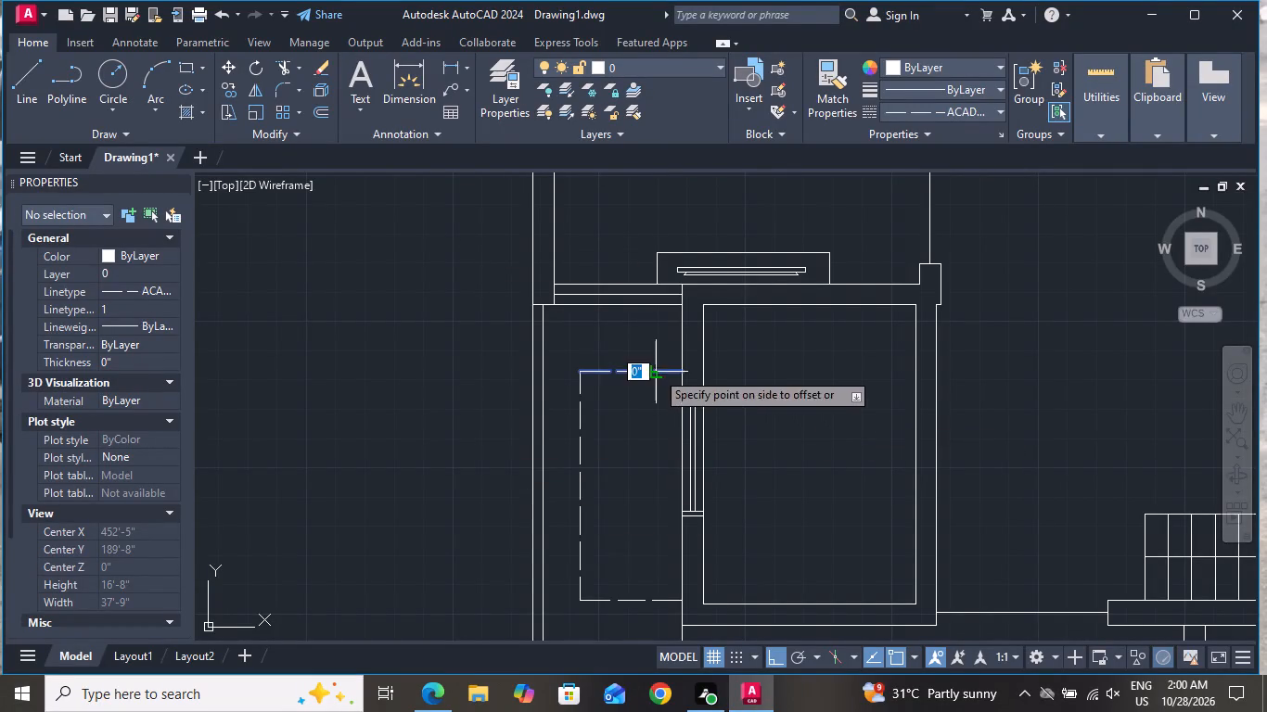
left_click(647, 335)
left_click(580, 398)
left_click(570, 404)
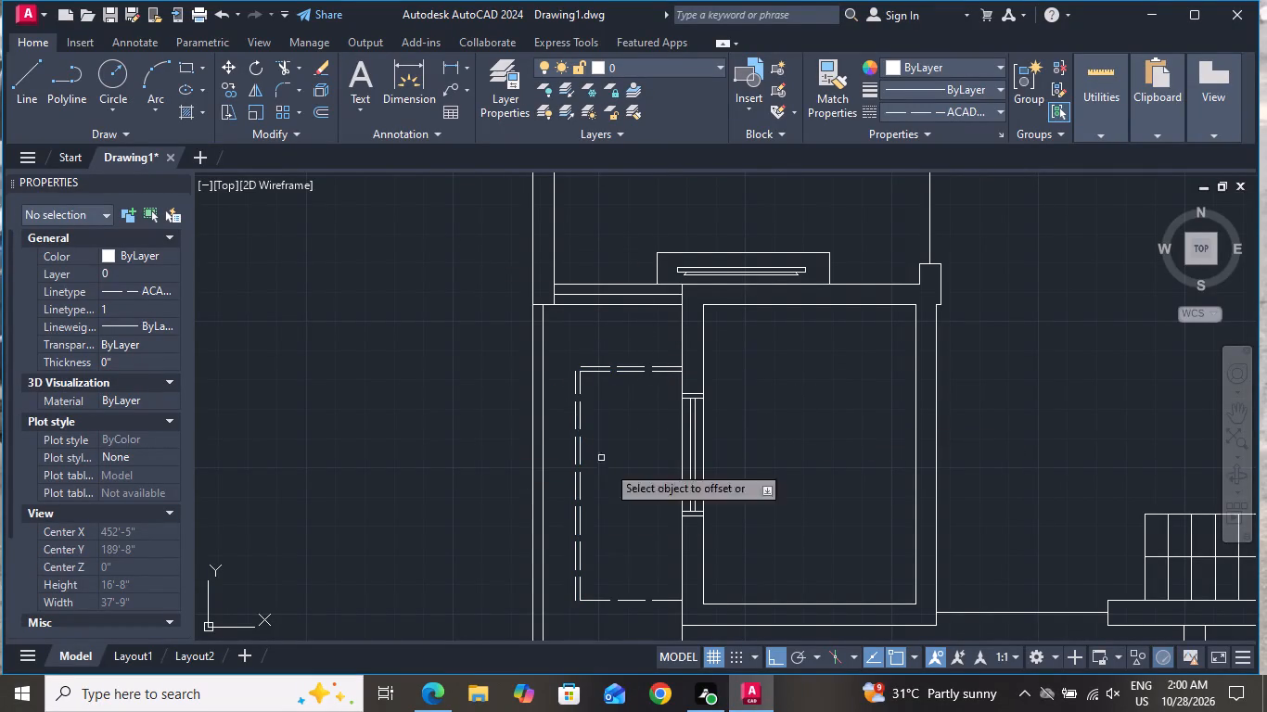
left_click(623, 602)
left_click(623, 643)
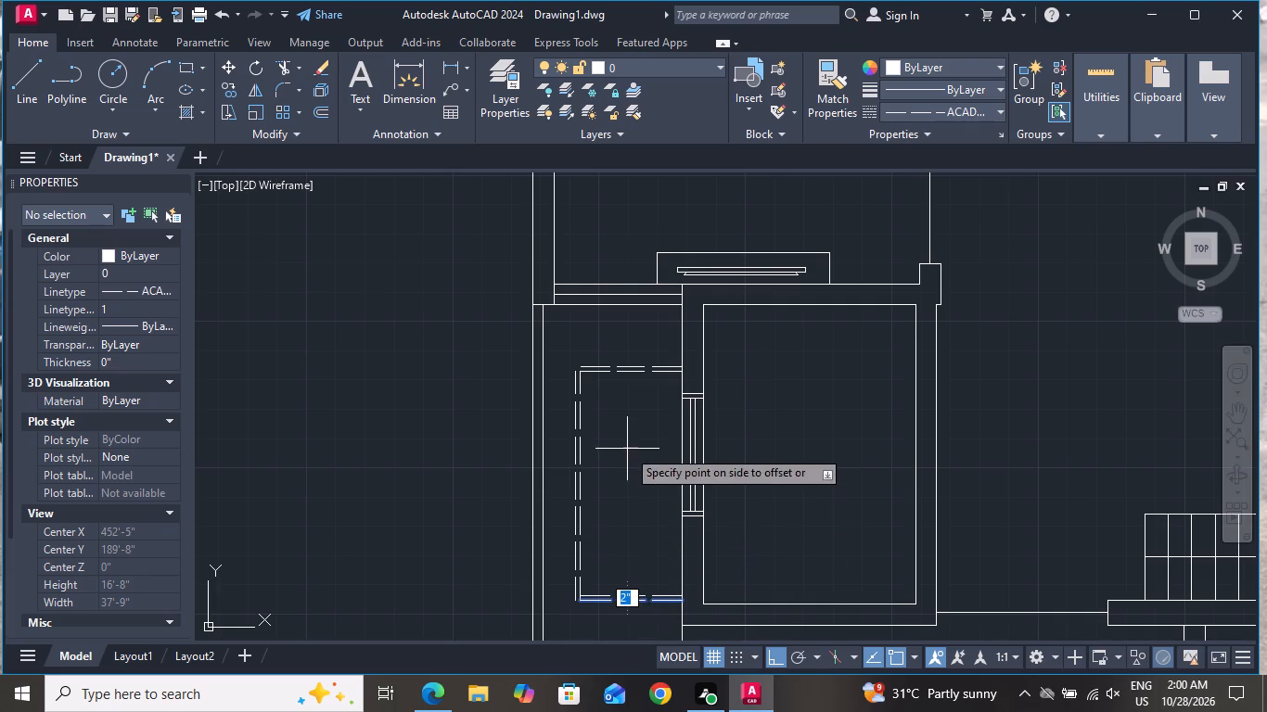
left_click(601, 611)
right_click(614, 492)
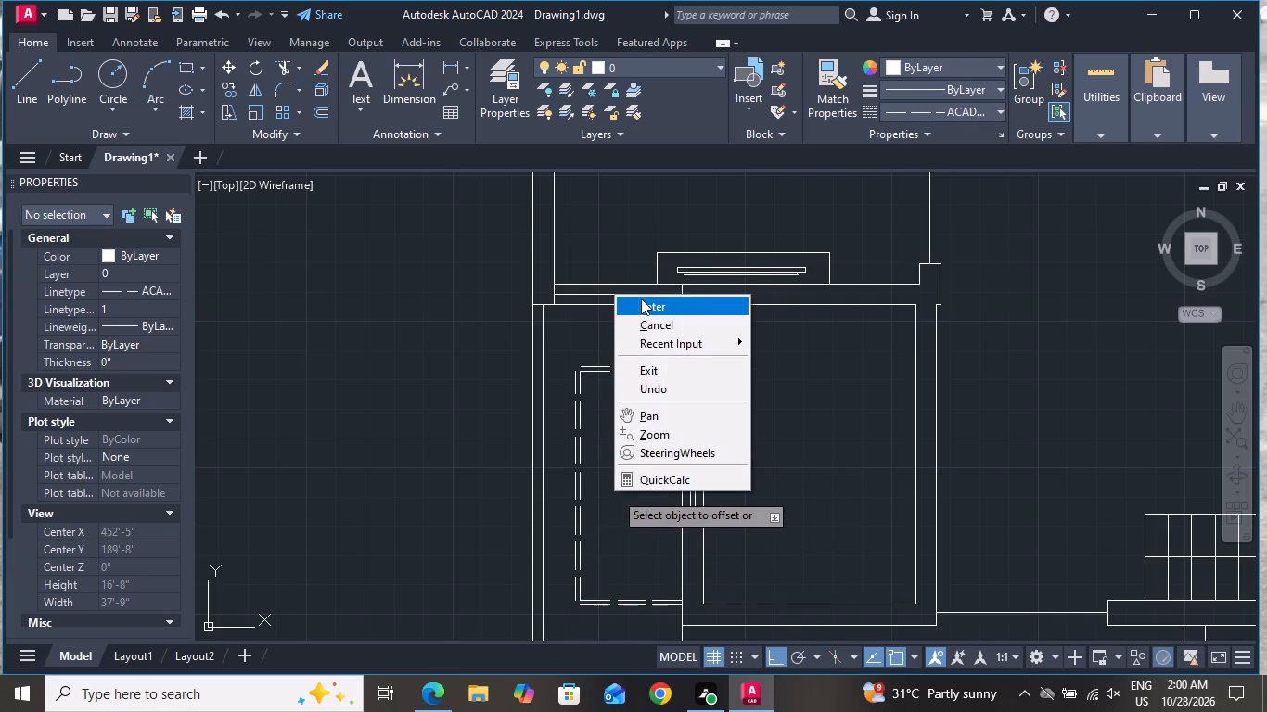
left_click(645, 328)
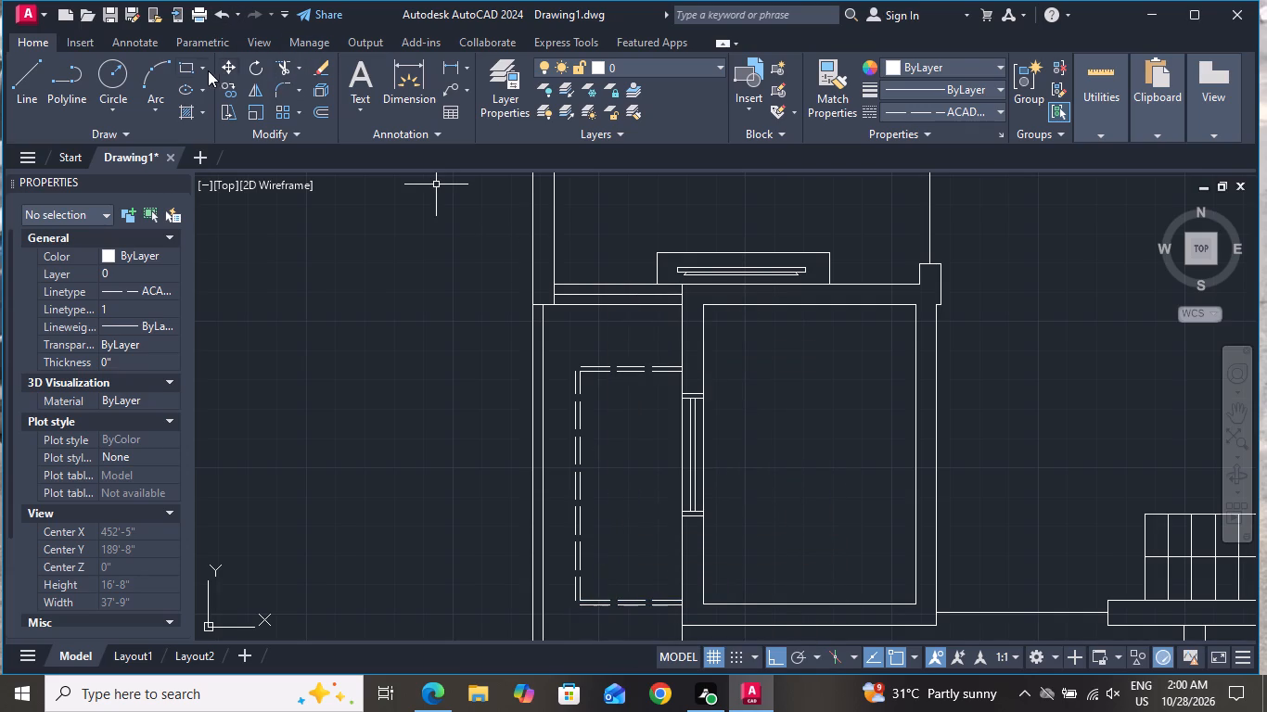
Fillet the outer dashed lines into sharp corners at the outline's northwest and southwest ends.
left_click(281, 81)
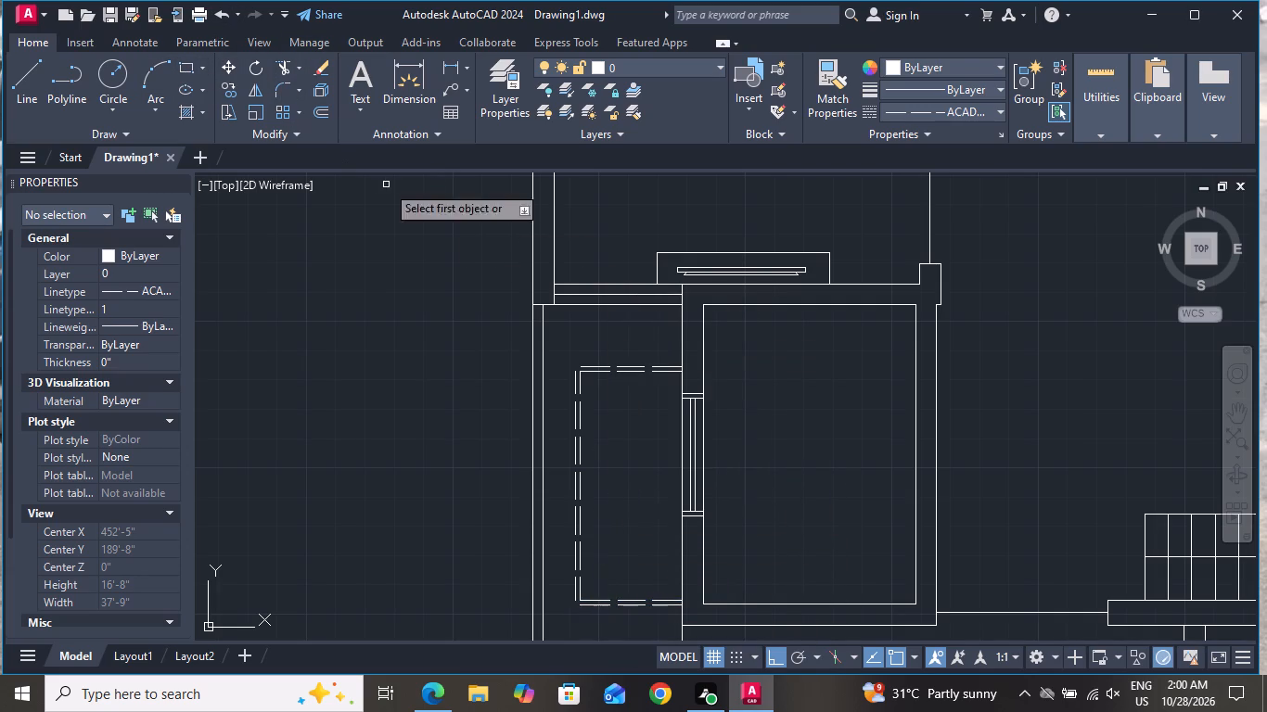
scroll(576, 368, "up", 4)
left_click(596, 351)
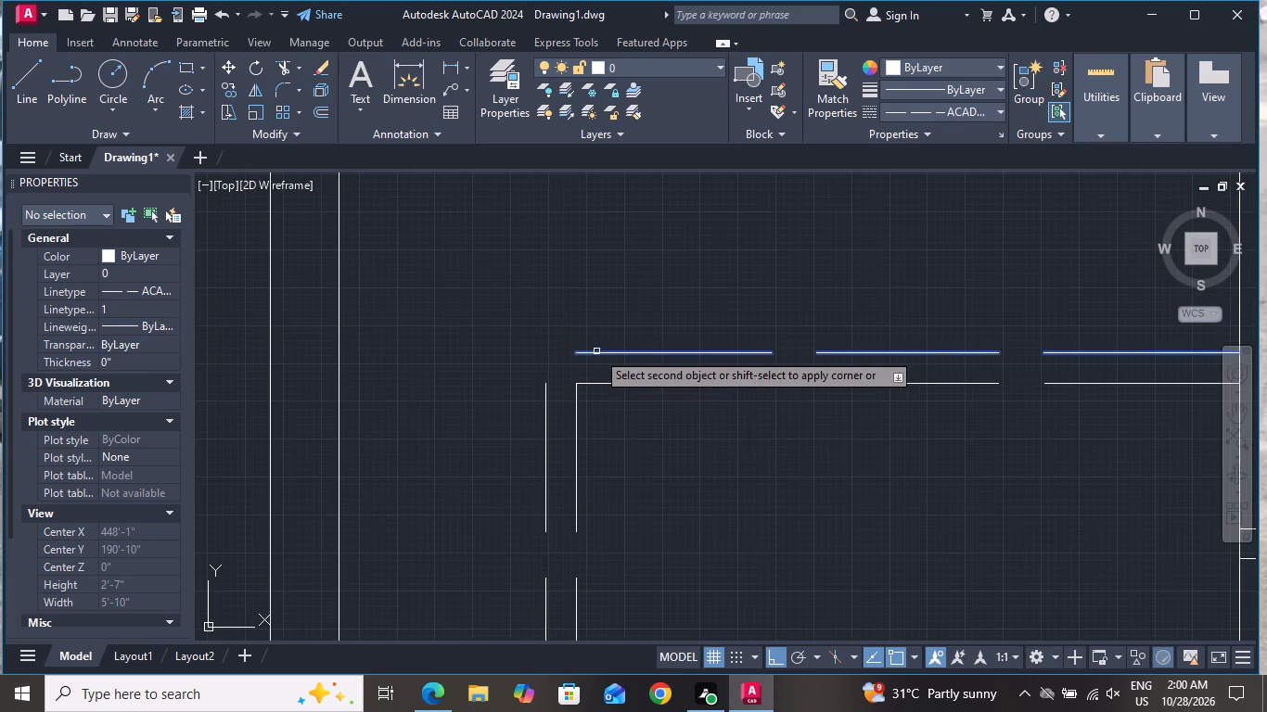
left_click(543, 386)
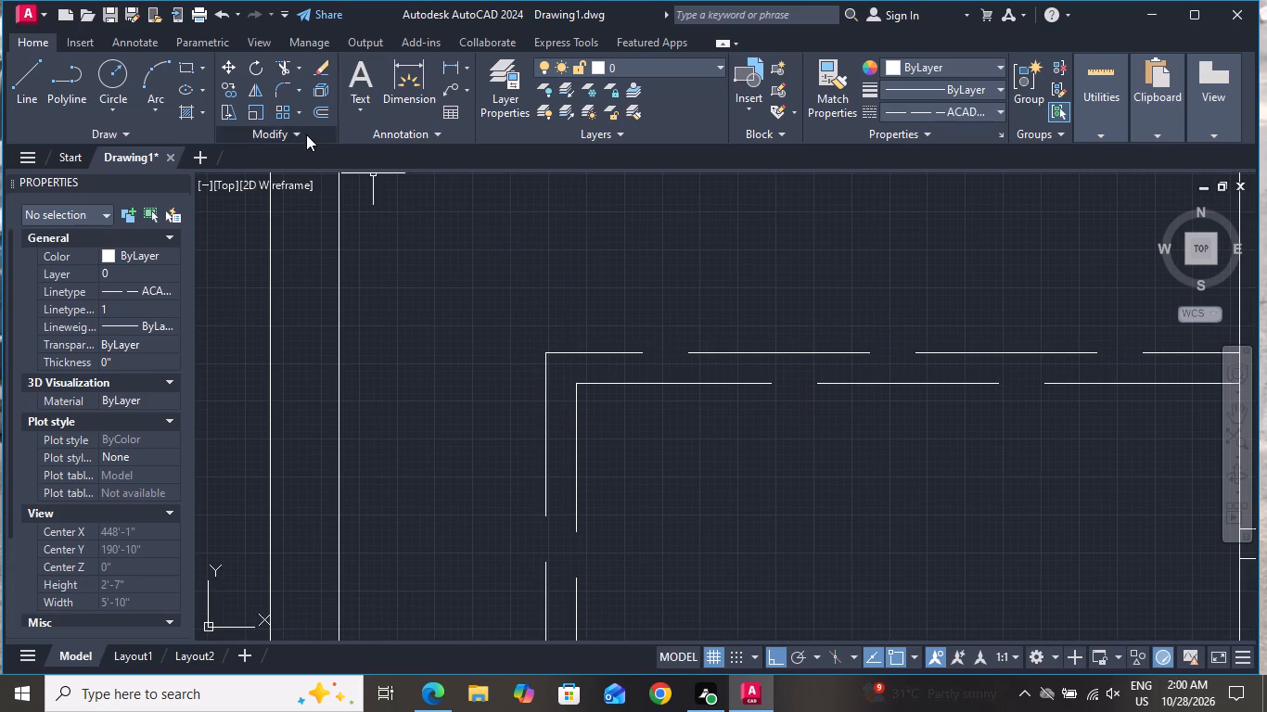
left_click(284, 85)
scroll(684, 269, "down", 4)
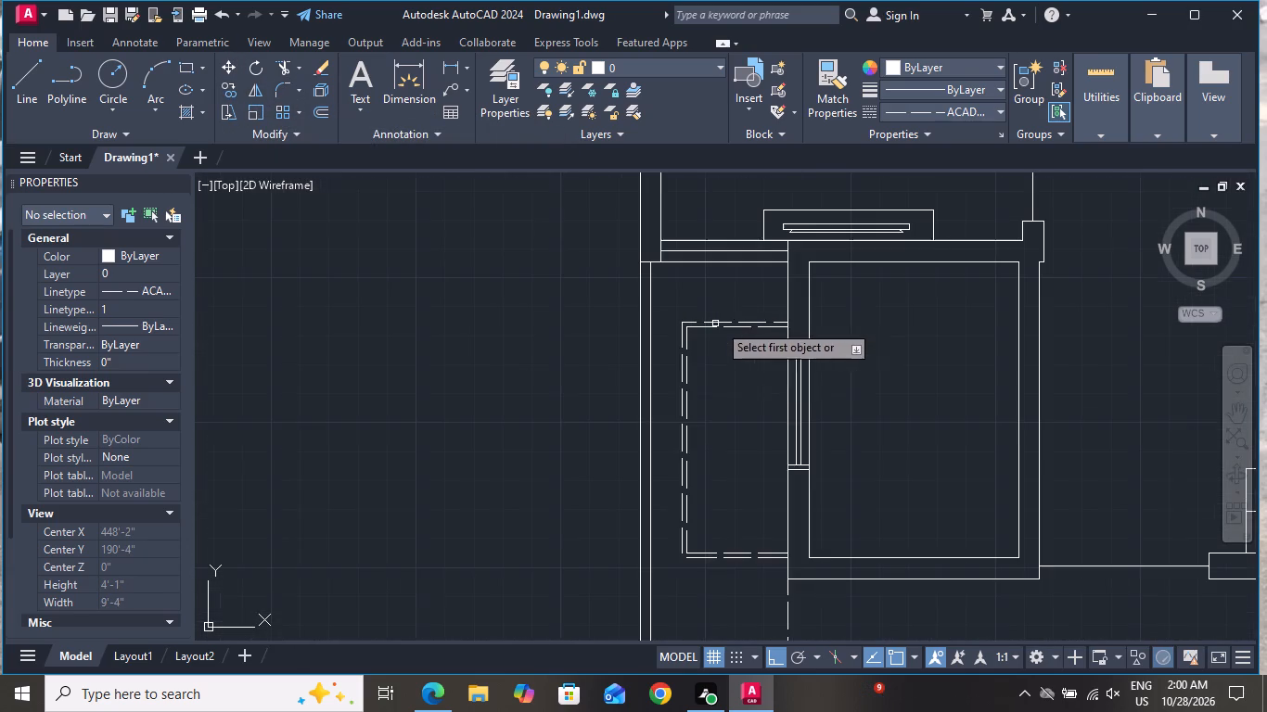
scroll(693, 576, "up", 4)
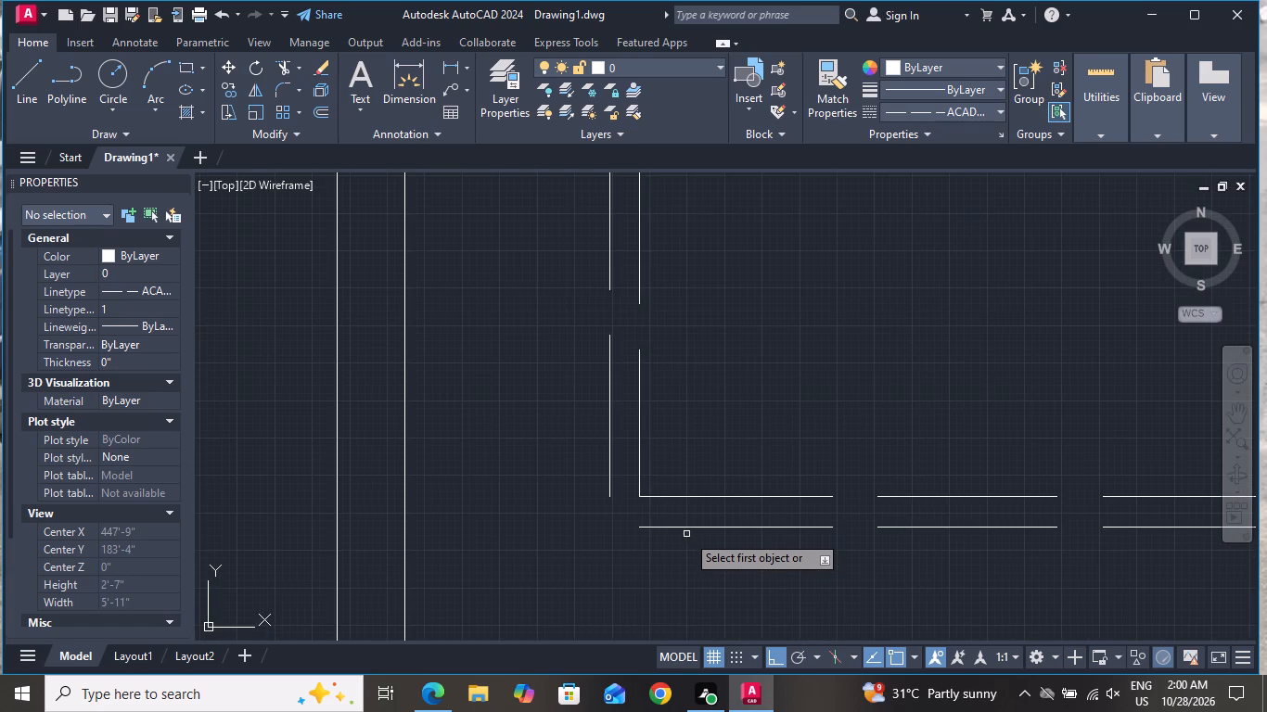
left_click(682, 527)
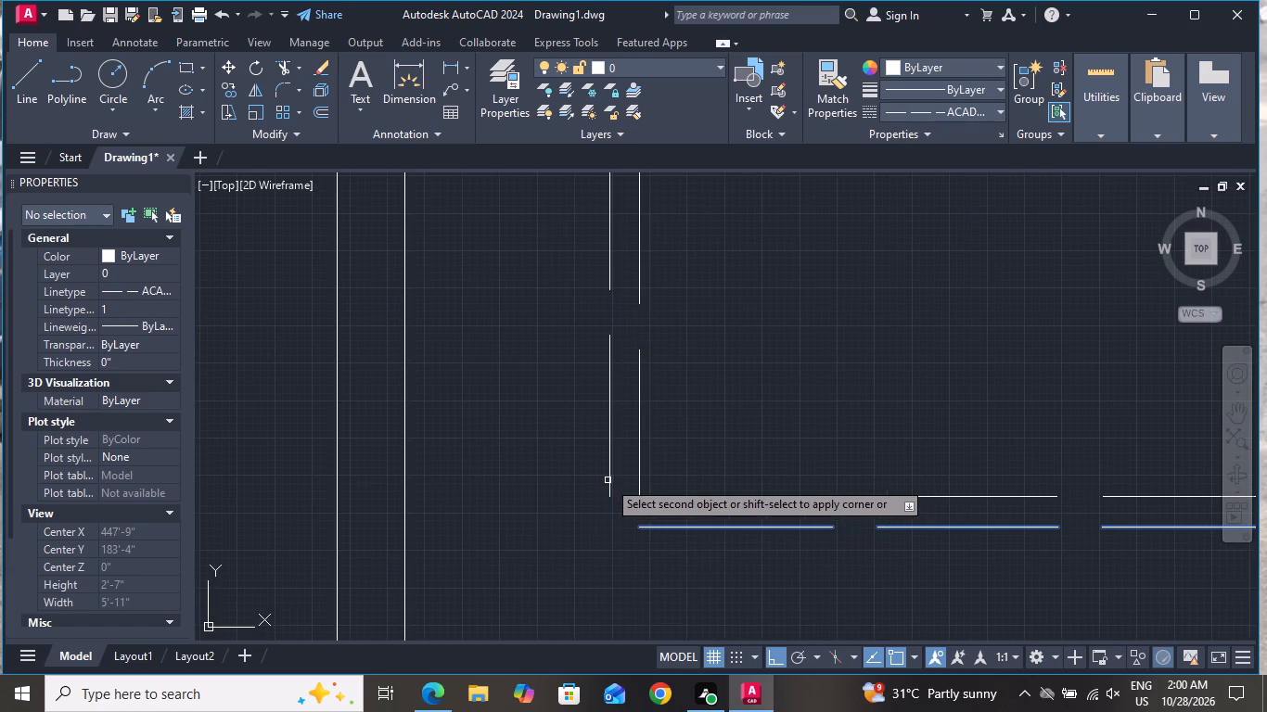
left_click(610, 477)
Draw a short line across the room's east wall, just north of its inner southeast corner.
scroll(642, 584, "down", 3)
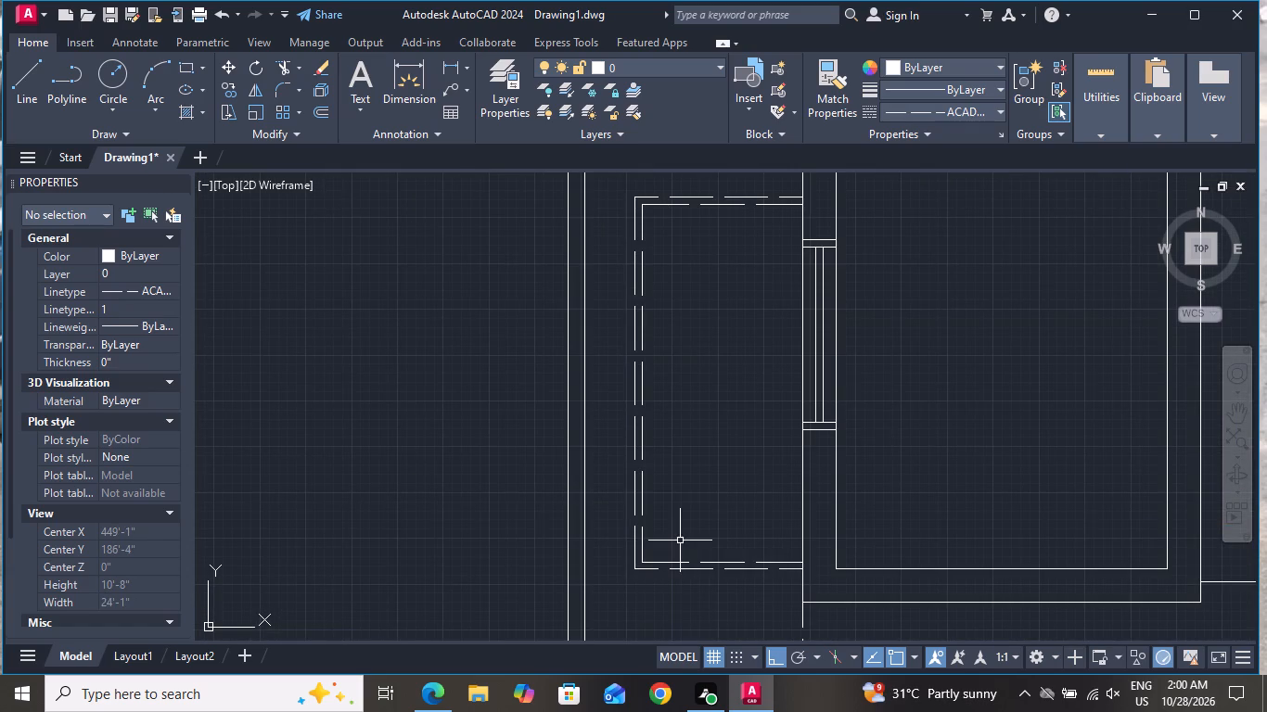
scroll(672, 549, "down", 1)
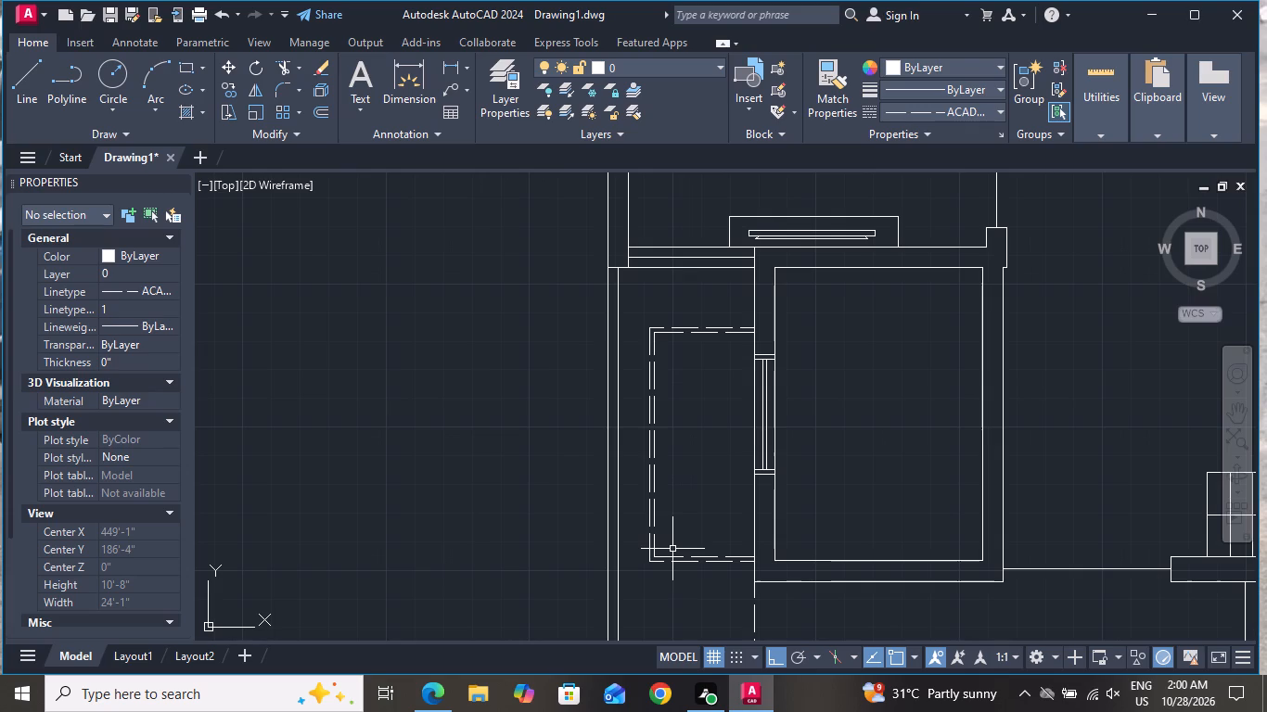
scroll(734, 515, "down", 1)
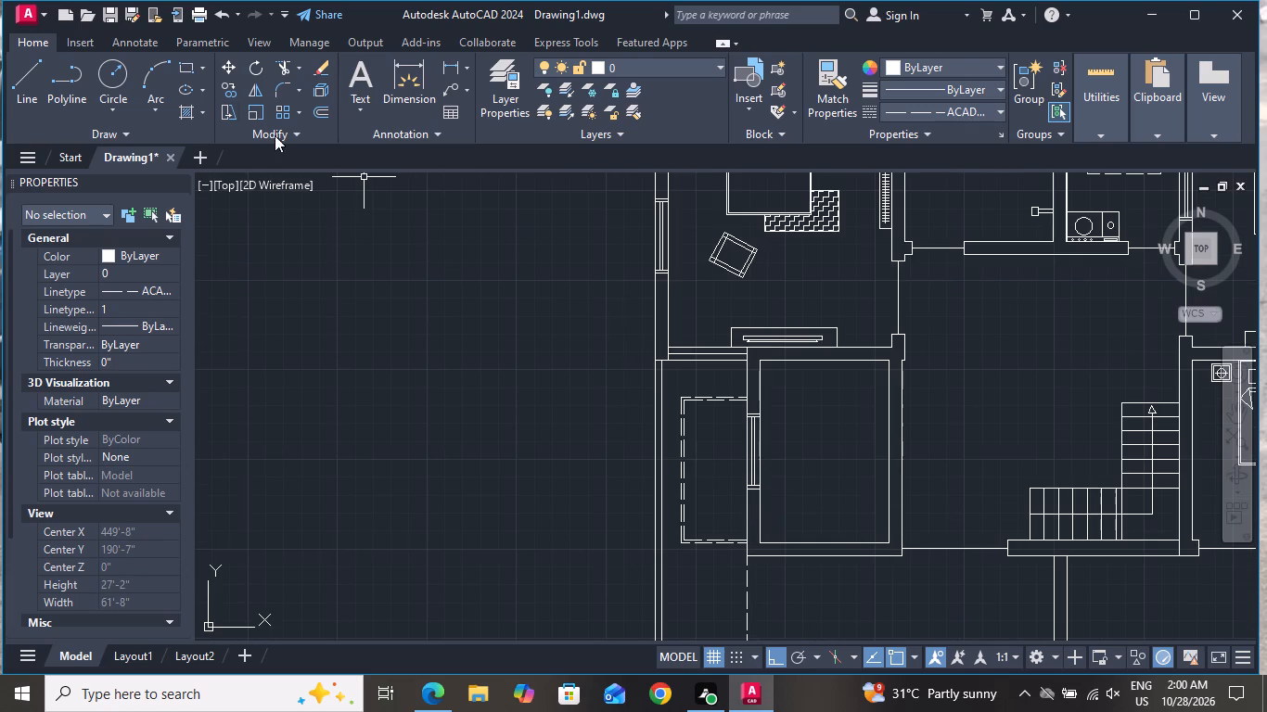
left_click(14, 79)
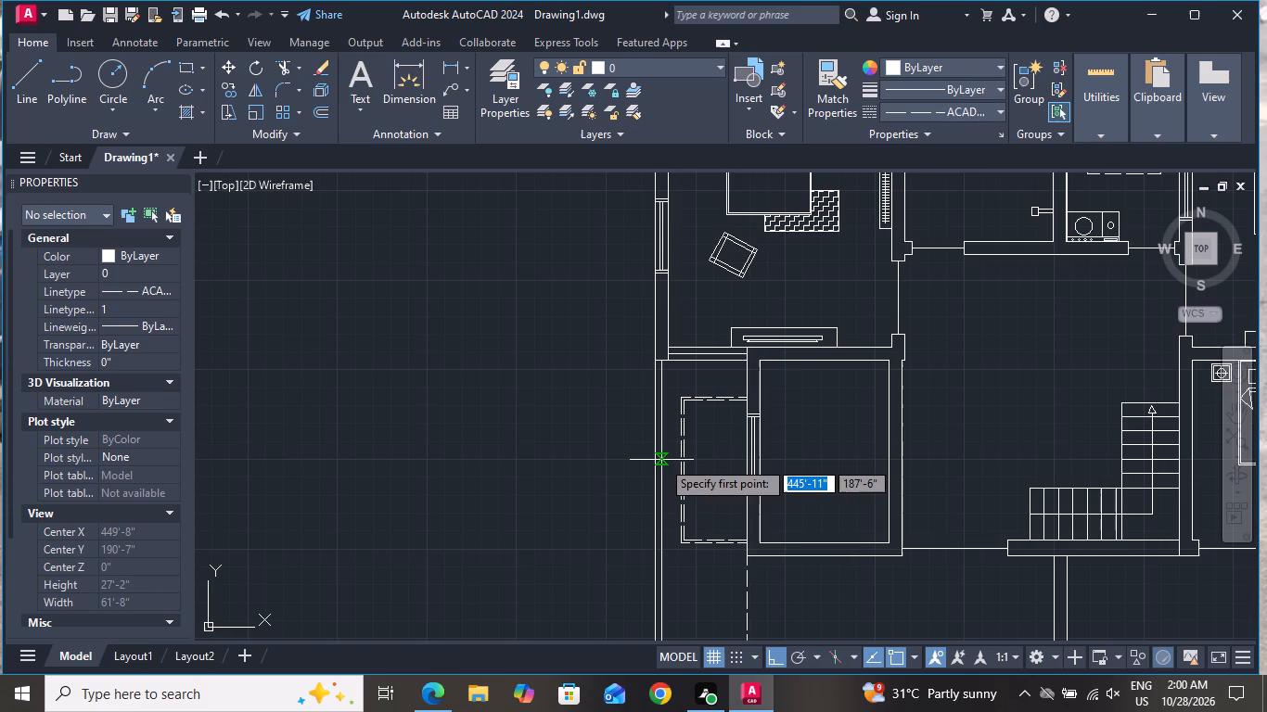
scroll(941, 580, "up", 3)
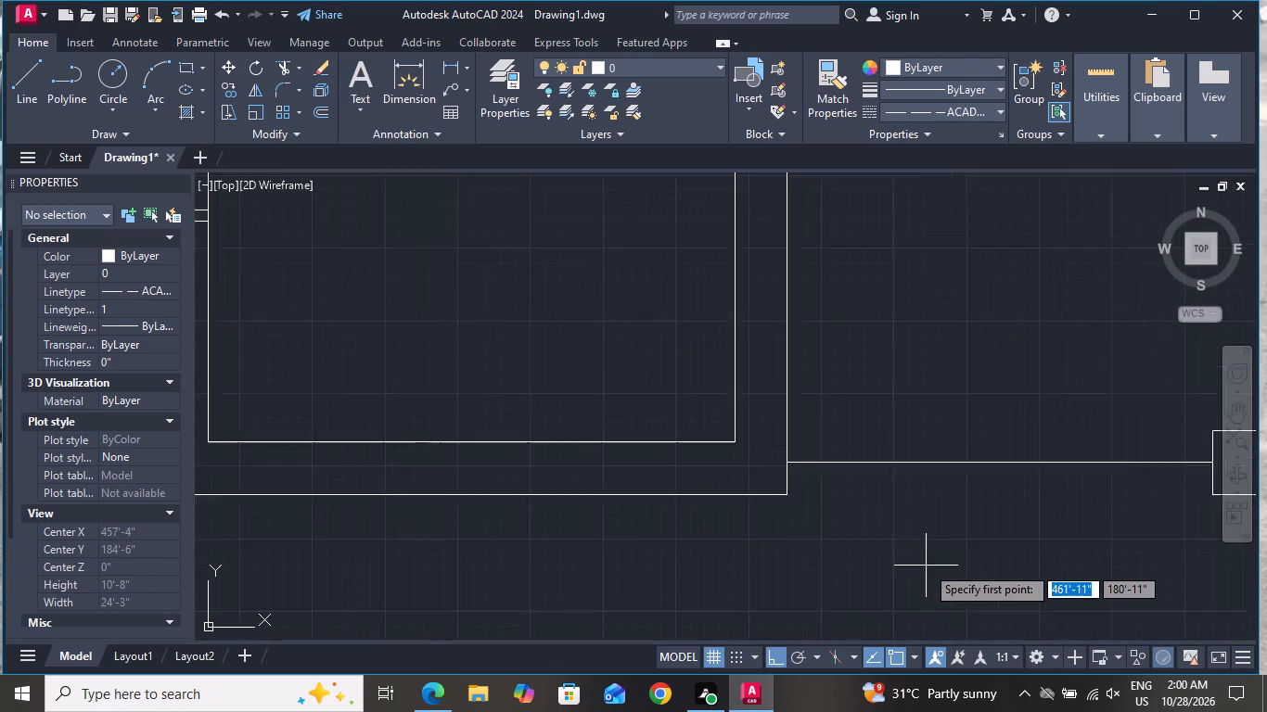
scroll(926, 566, "up", 1)
left_click(619, 316)
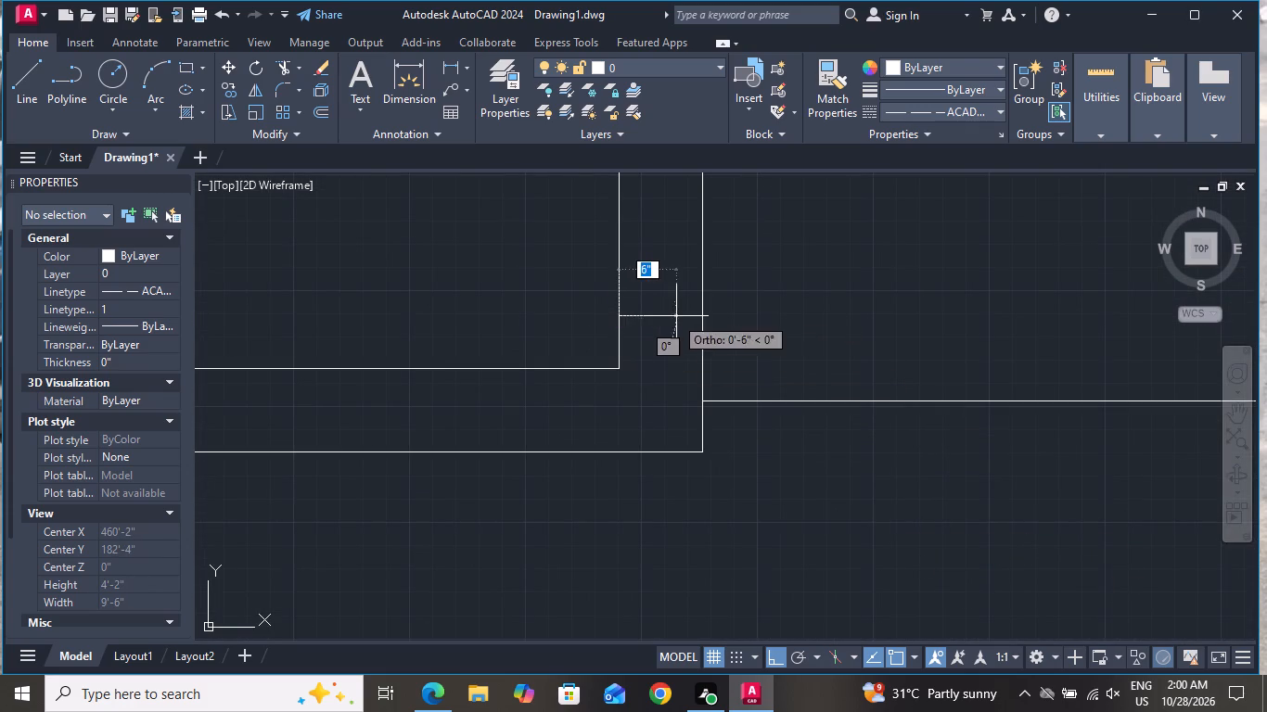
left_click(700, 316)
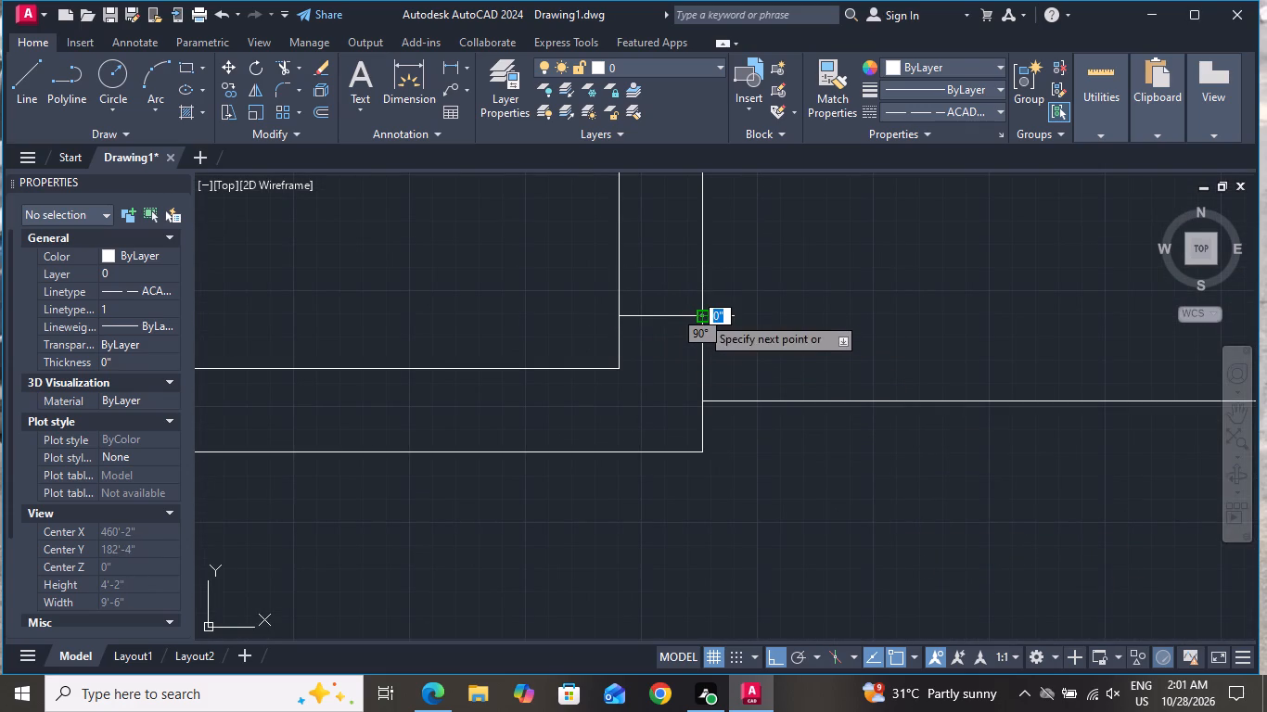
right_click(700, 315)
left_click(718, 355)
left_click(720, 335)
Draw a second line across the east wall, about 3'-1" north of the first one.
scroll(757, 446, "down", 4)
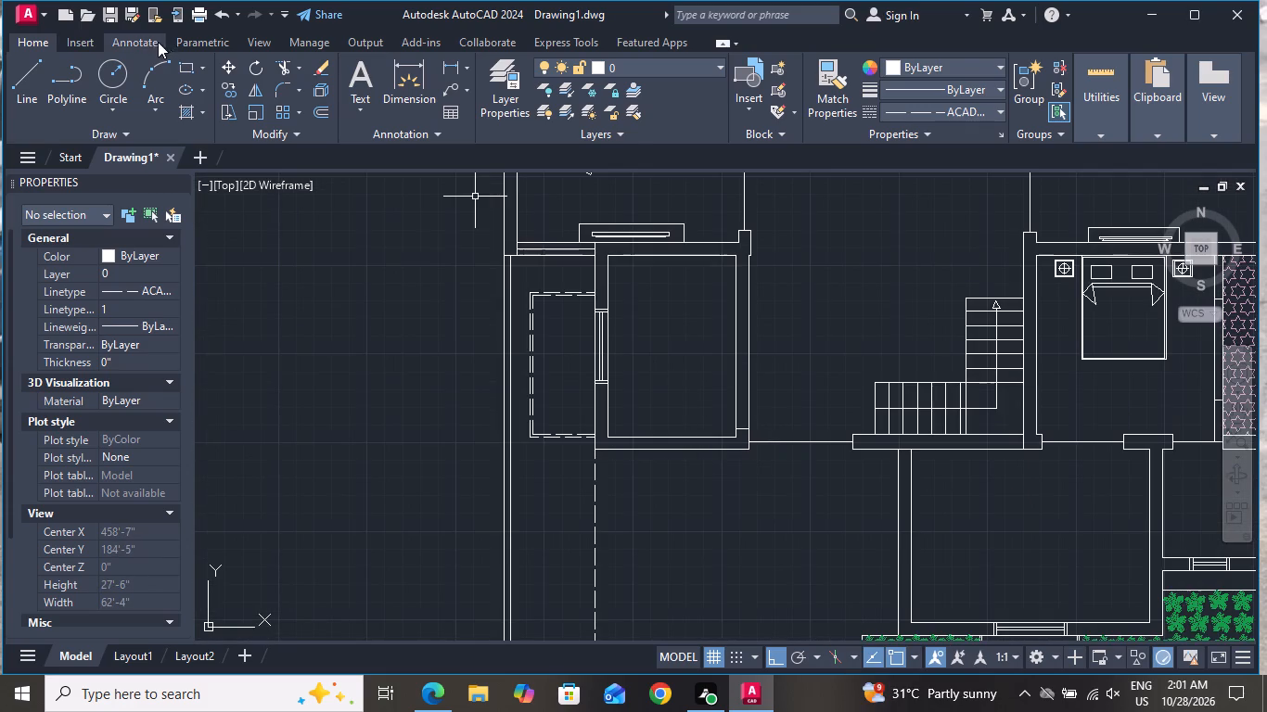
left_click(37, 71)
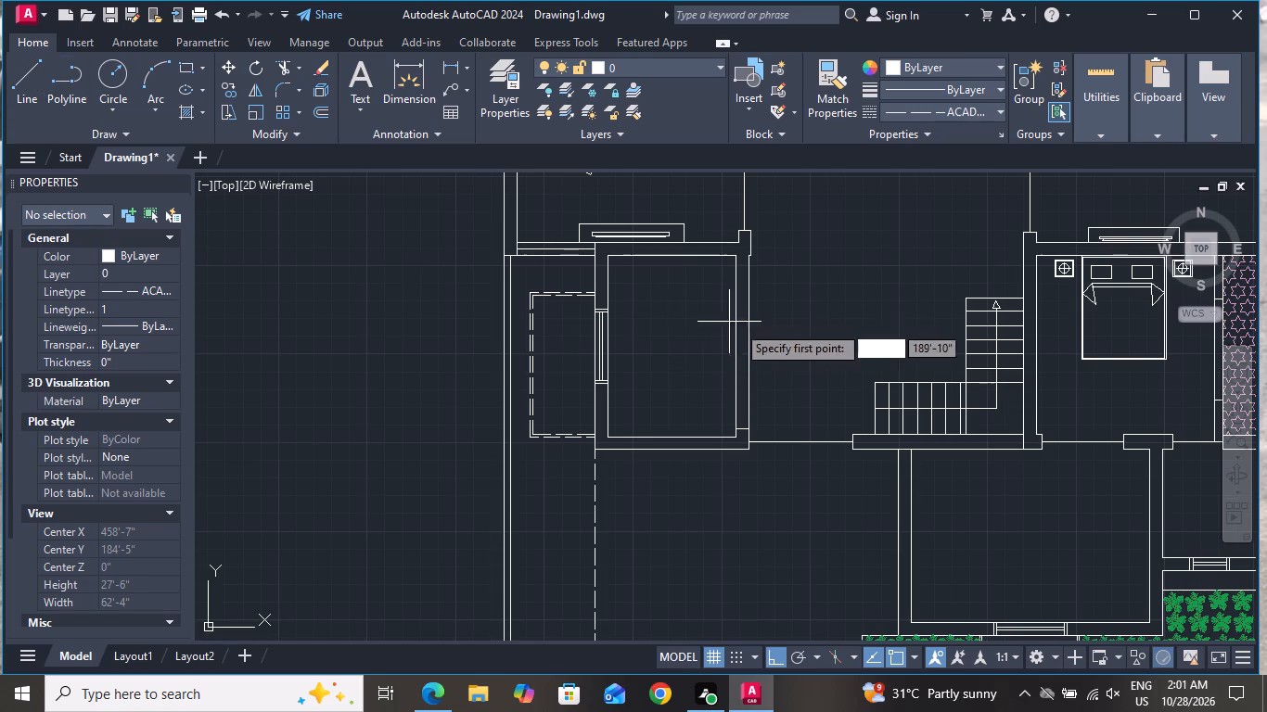
scroll(735, 346, "up", 2)
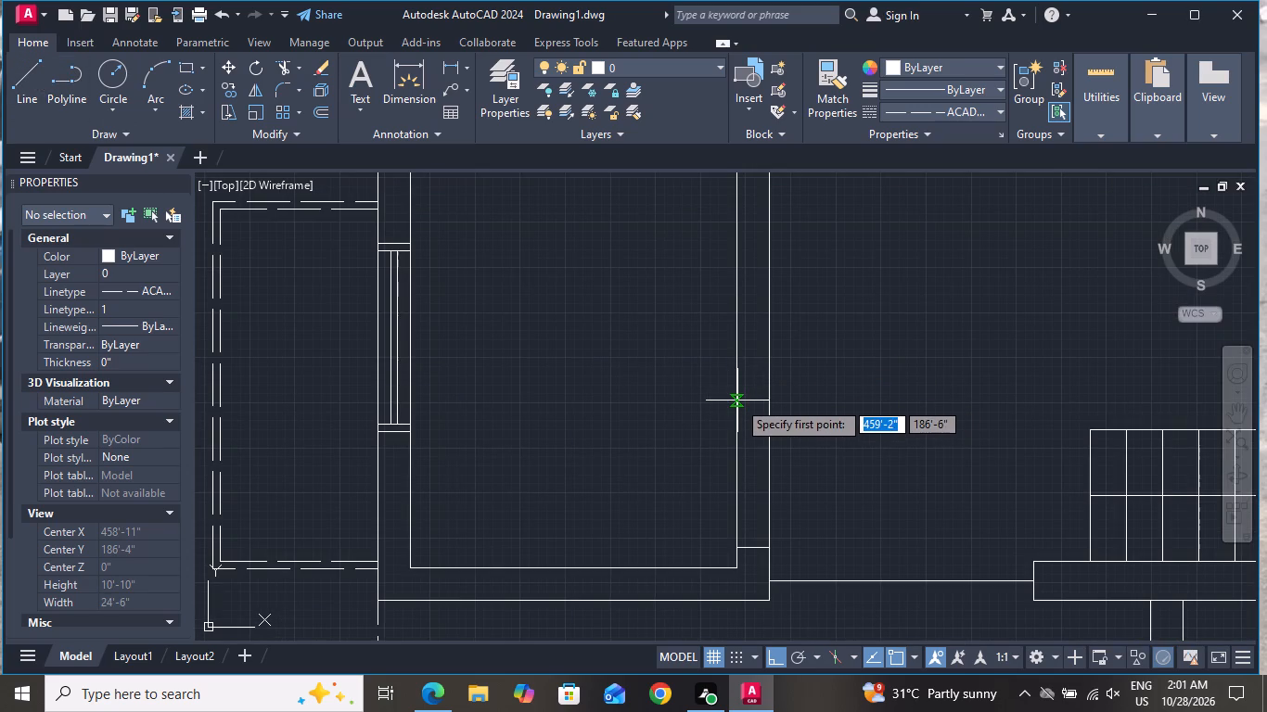
left_click(738, 413)
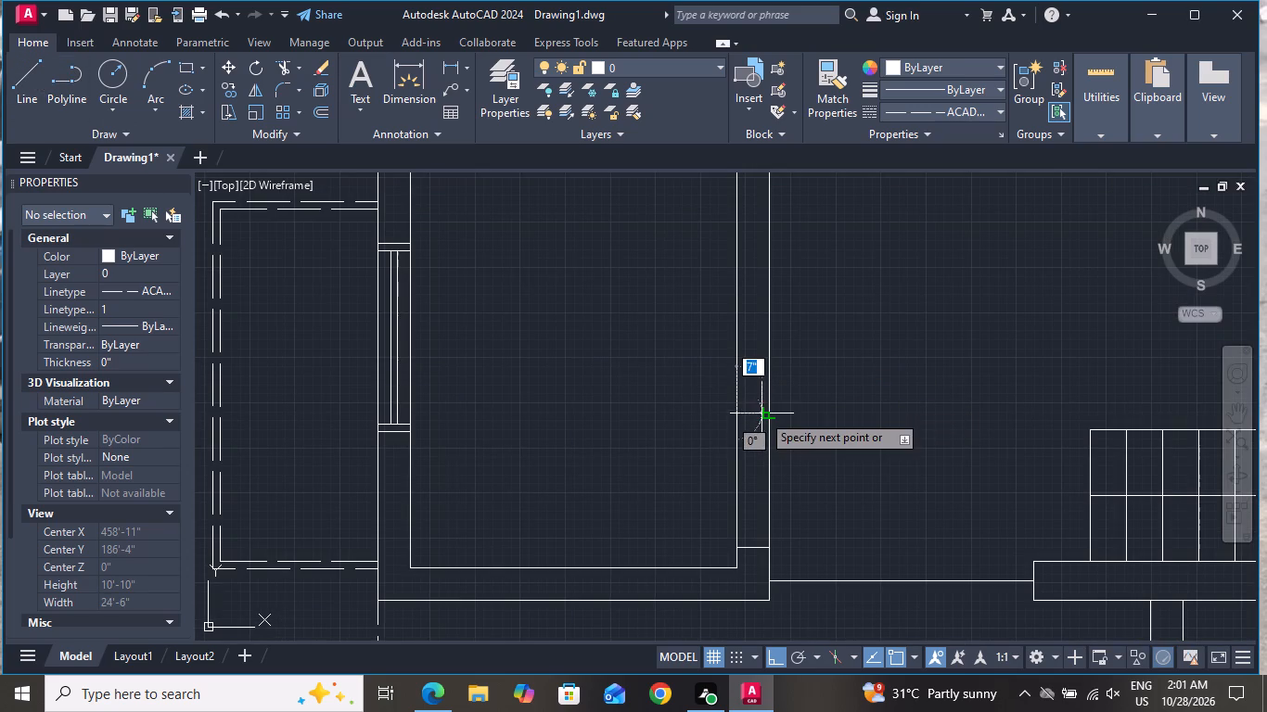
left_click(774, 413)
right_click(774, 413)
left_click(786, 437)
scroll(778, 430, "down", 1)
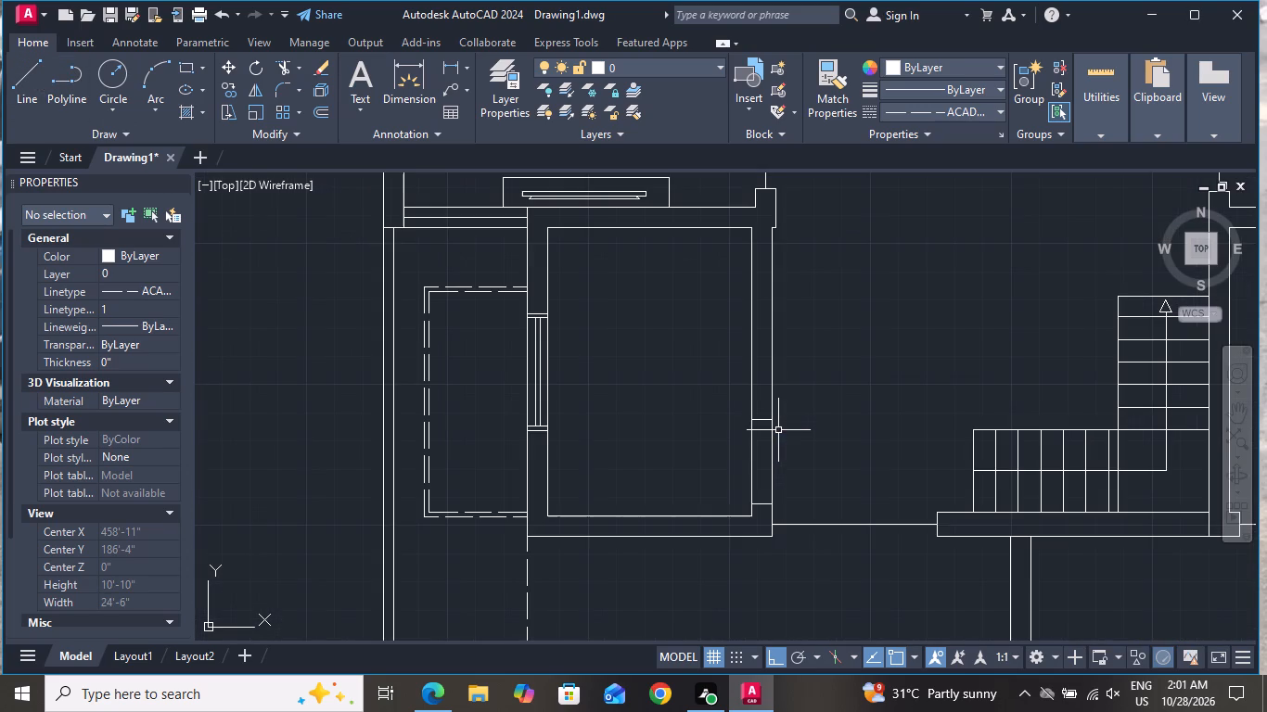
Trim both east wall lines between the two cross lines to form the door opening.
left_click(288, 61)
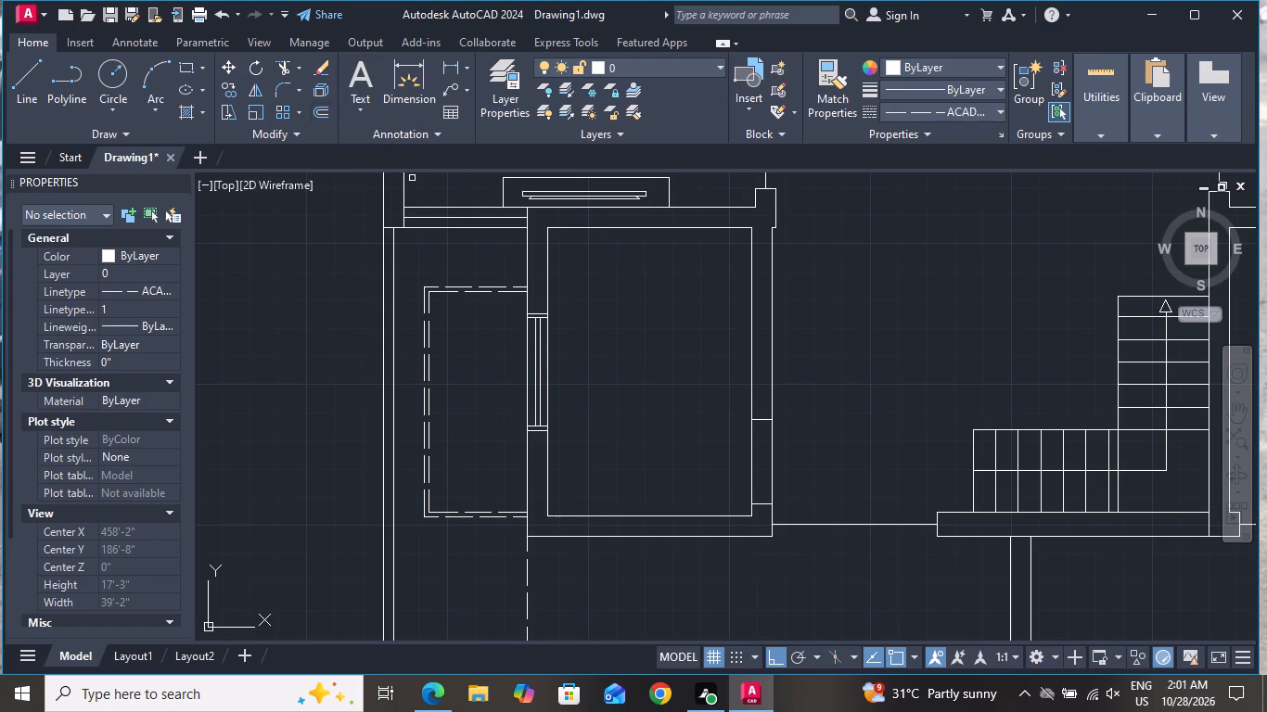
scroll(549, 323, "down", 2)
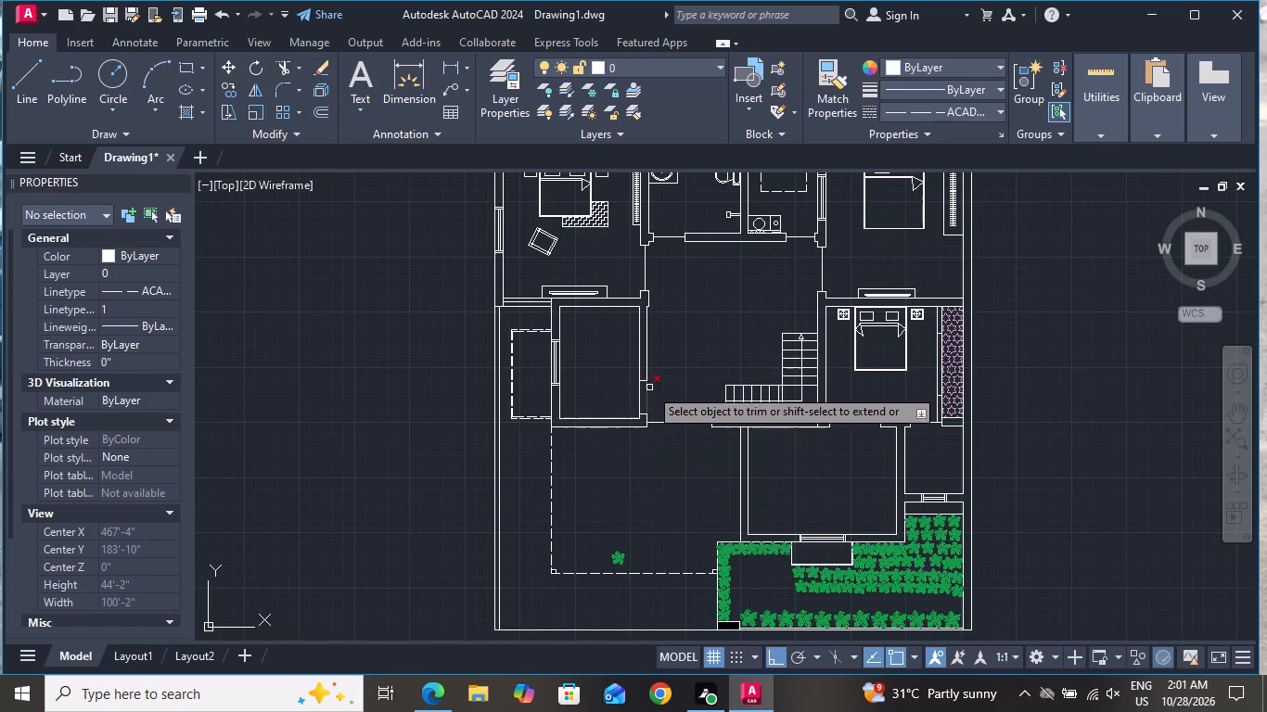
left_click(651, 388)
left_click(635, 390)
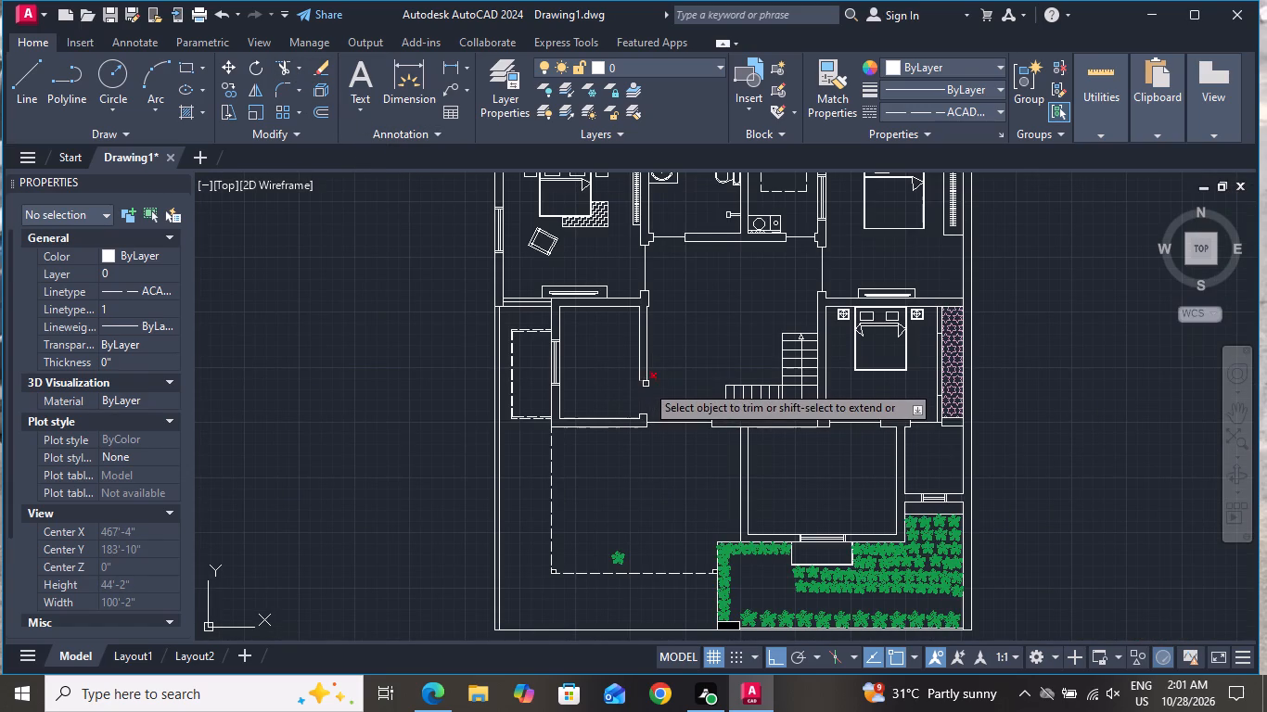
right_click(646, 384)
left_click(673, 408)
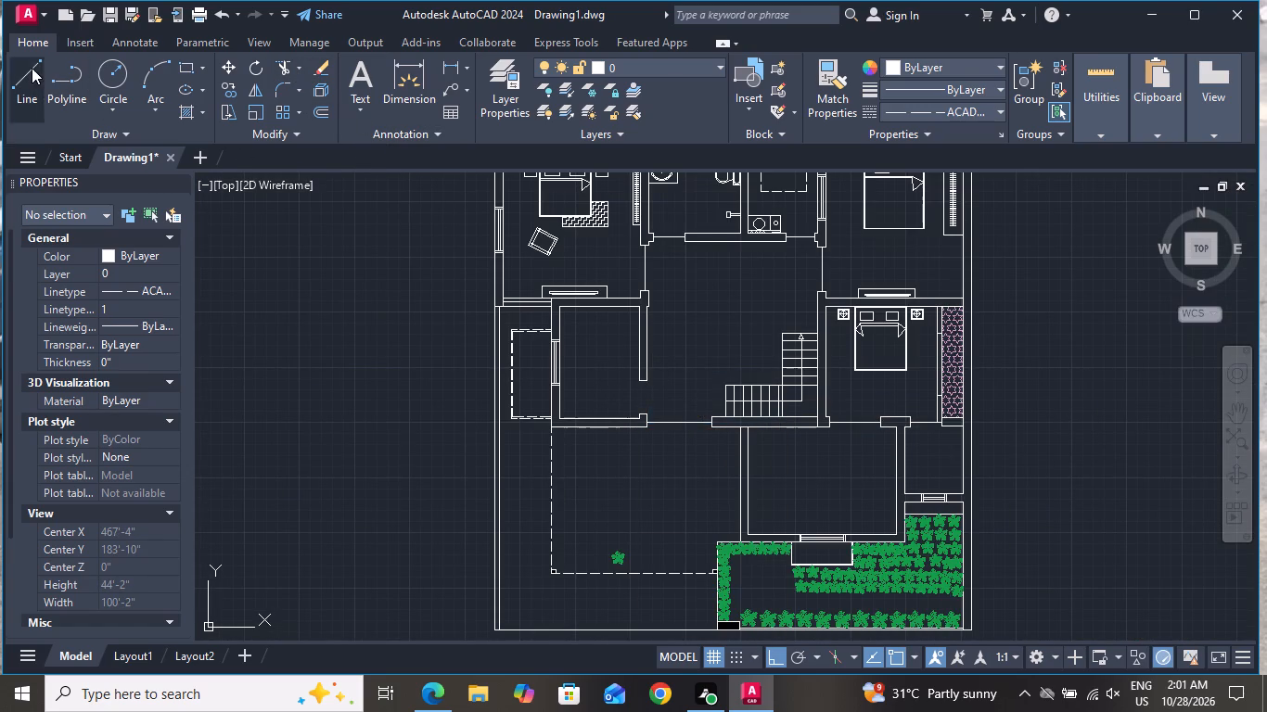
Draw a dashed line about 3'-1" long across the east-wall opening, between the midpoints of its two end lines.
left_click(32, 65)
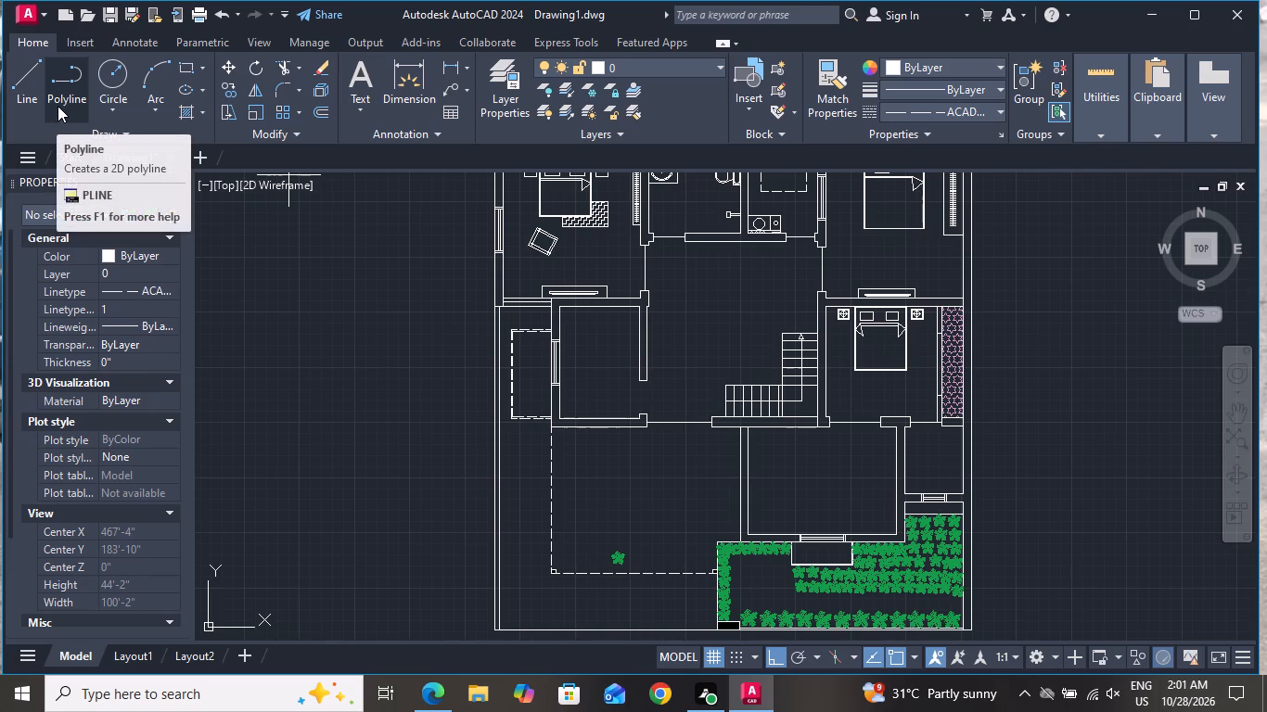
scroll(600, 381, "up", 2)
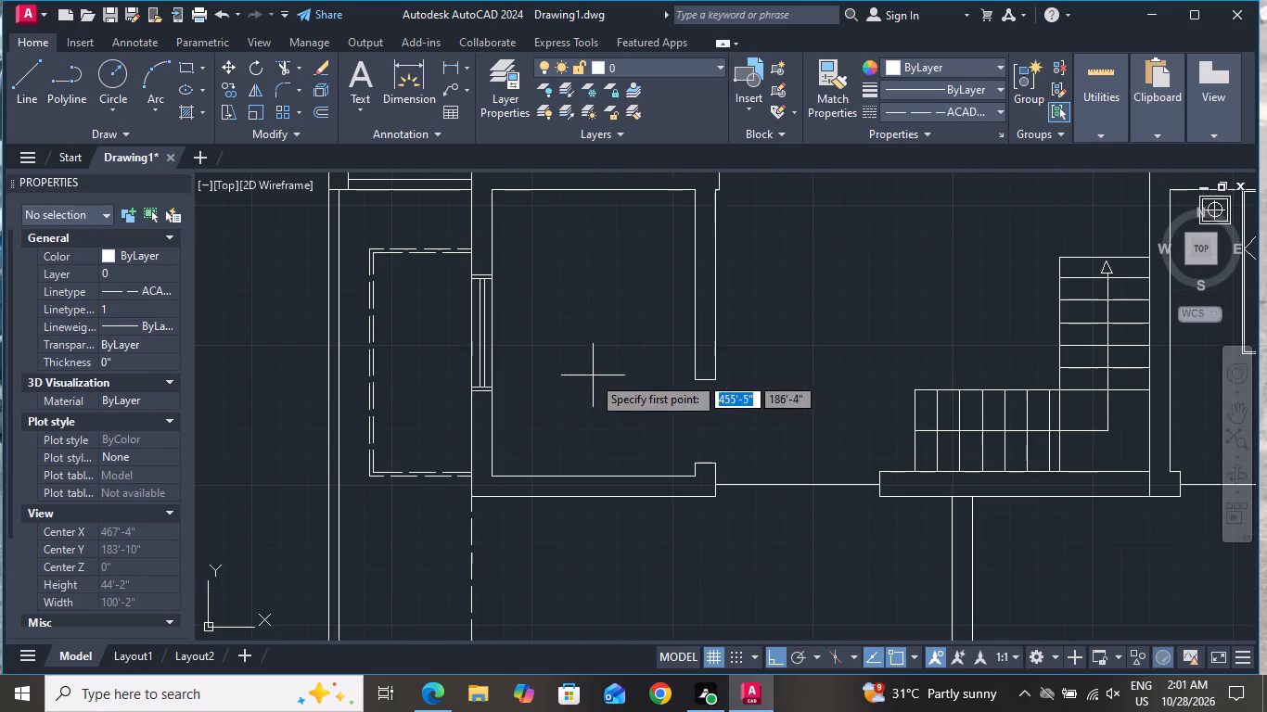
scroll(699, 395, "up", 2)
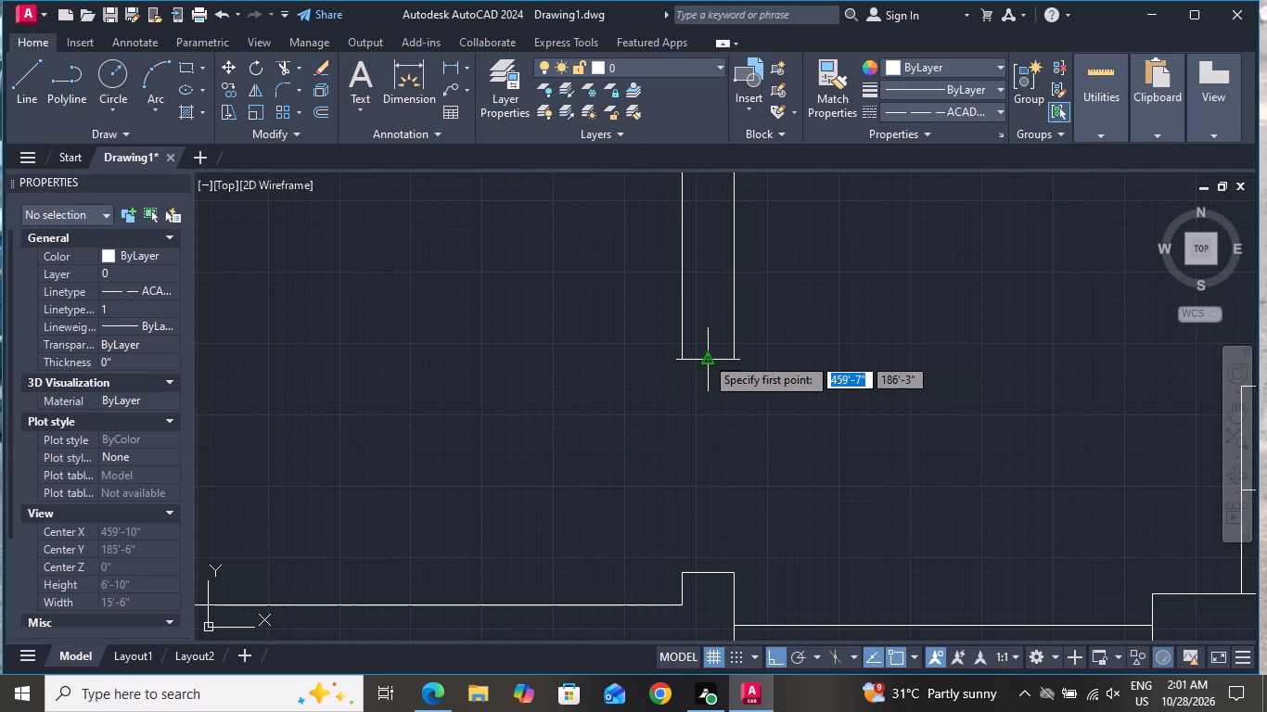
left_click(705, 355)
left_click(710, 574)
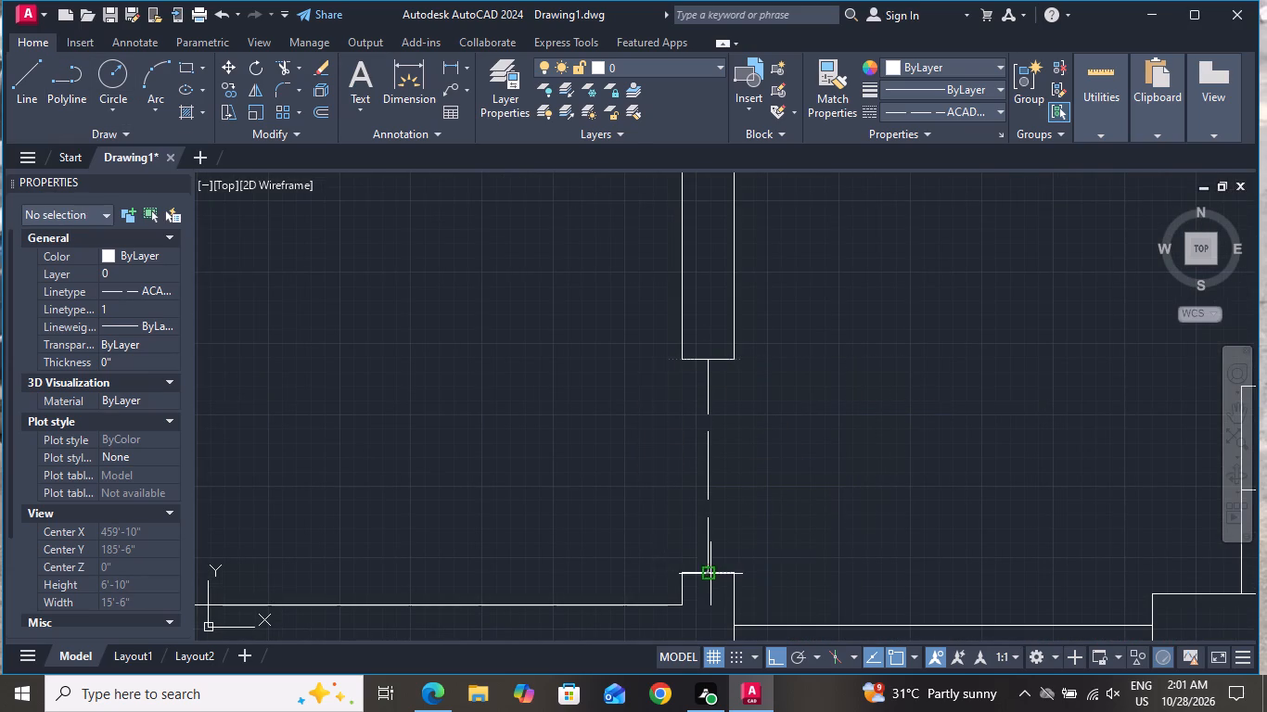
right_click(722, 528)
left_click(764, 344)
Change the linetype of the dashed line across the room's east-wall opening to ByLayer.
scroll(804, 384, "down", 1)
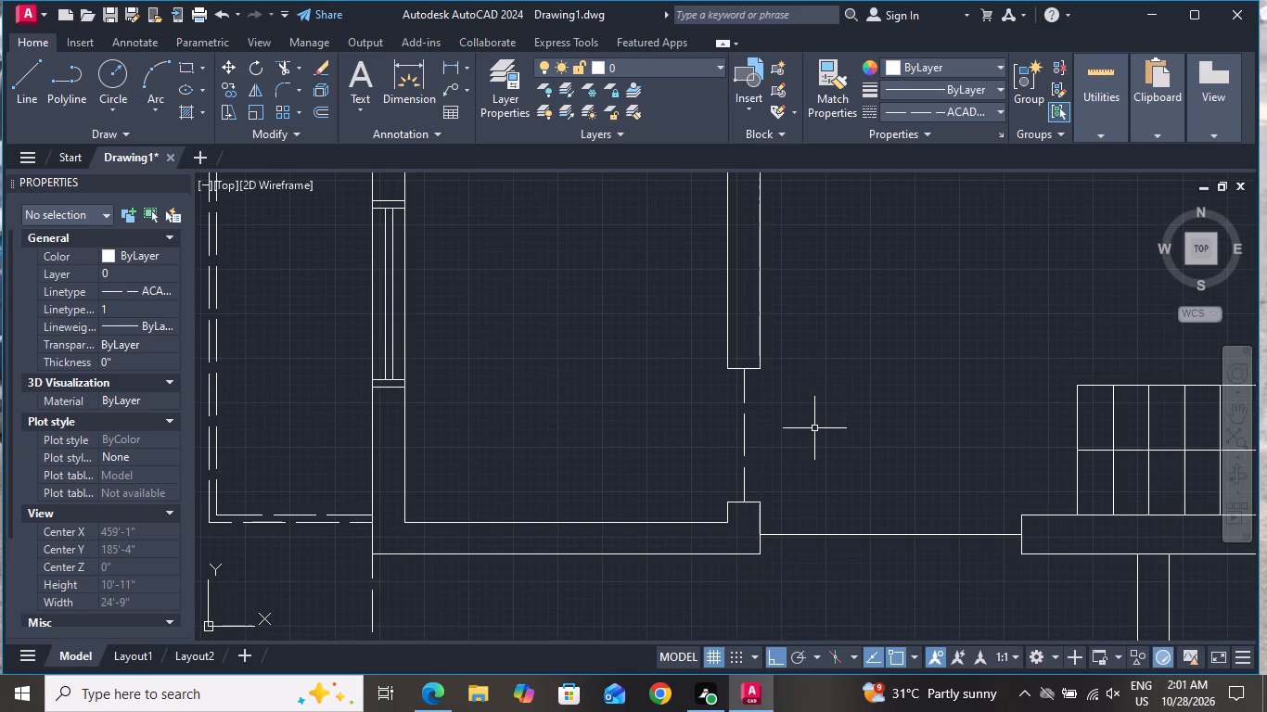
left_click(776, 413)
left_click(717, 446)
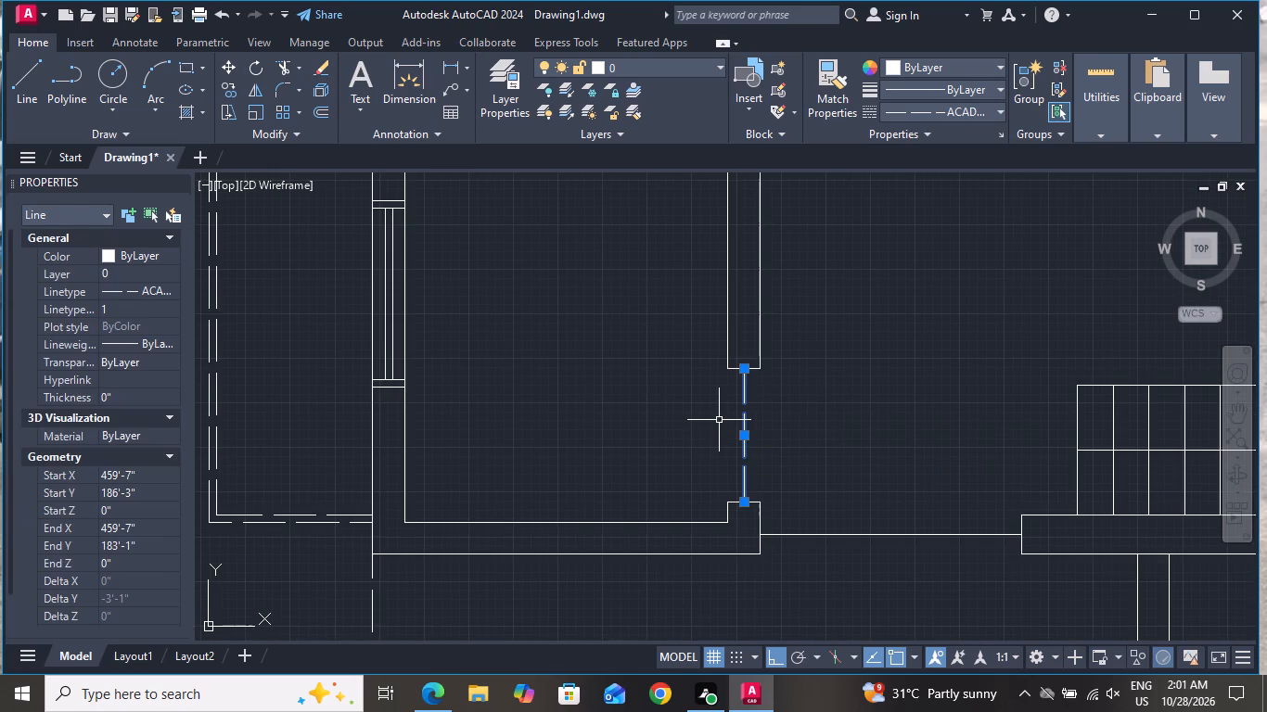
left_click(894, 116)
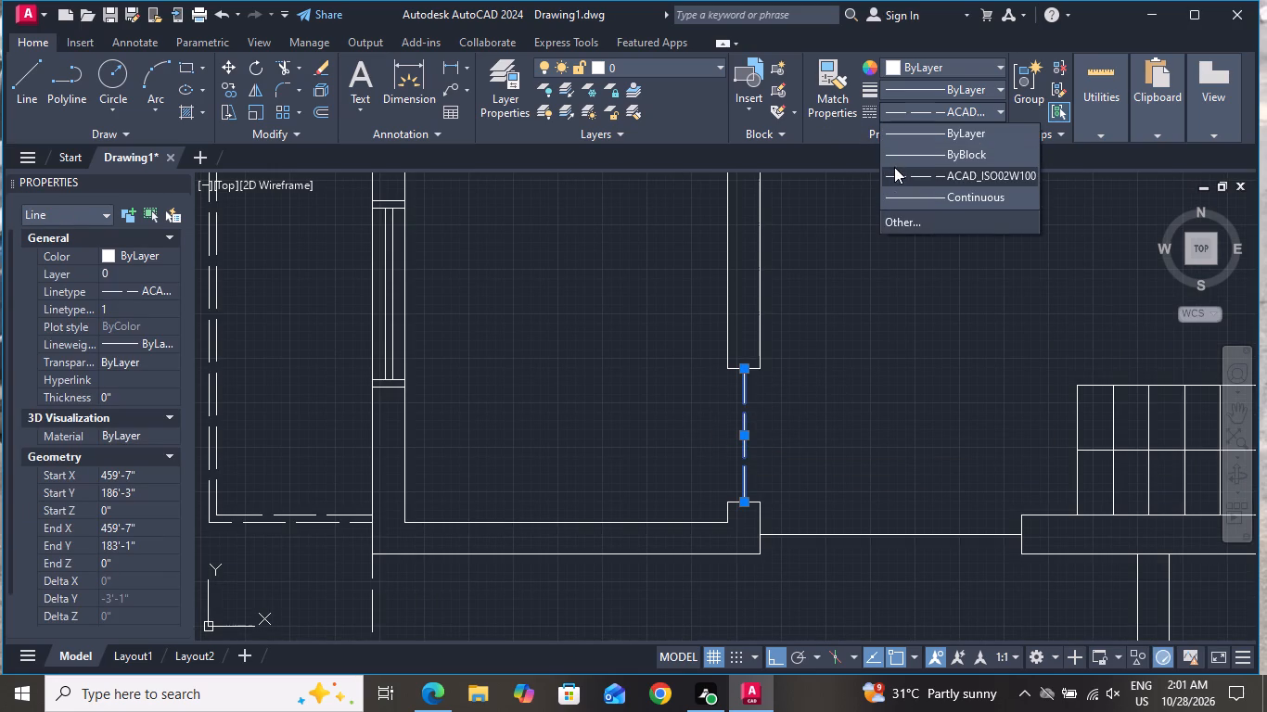
left_click(893, 144)
left_click(903, 110)
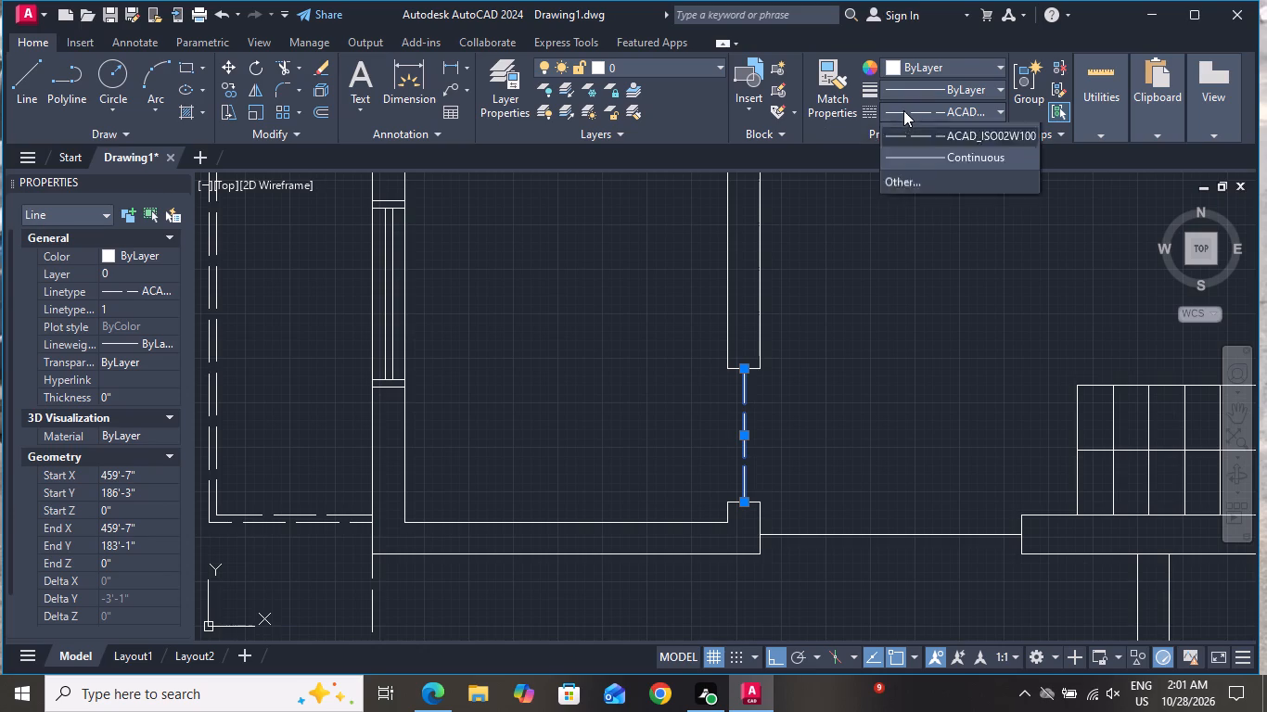
left_click(902, 136)
Draw a rectangle about 2'-7" wide and 5'-4" long from the room's inner northwest corner.
scroll(857, 362, "down", 2)
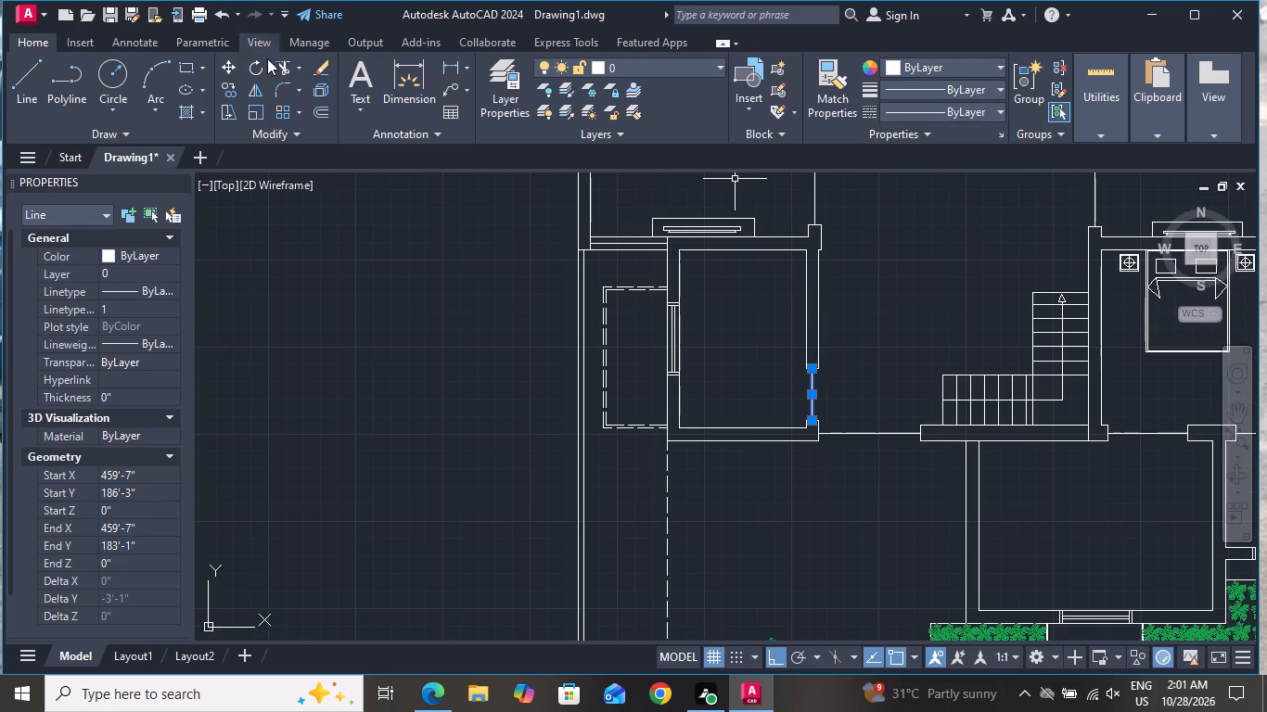
left_click(192, 69)
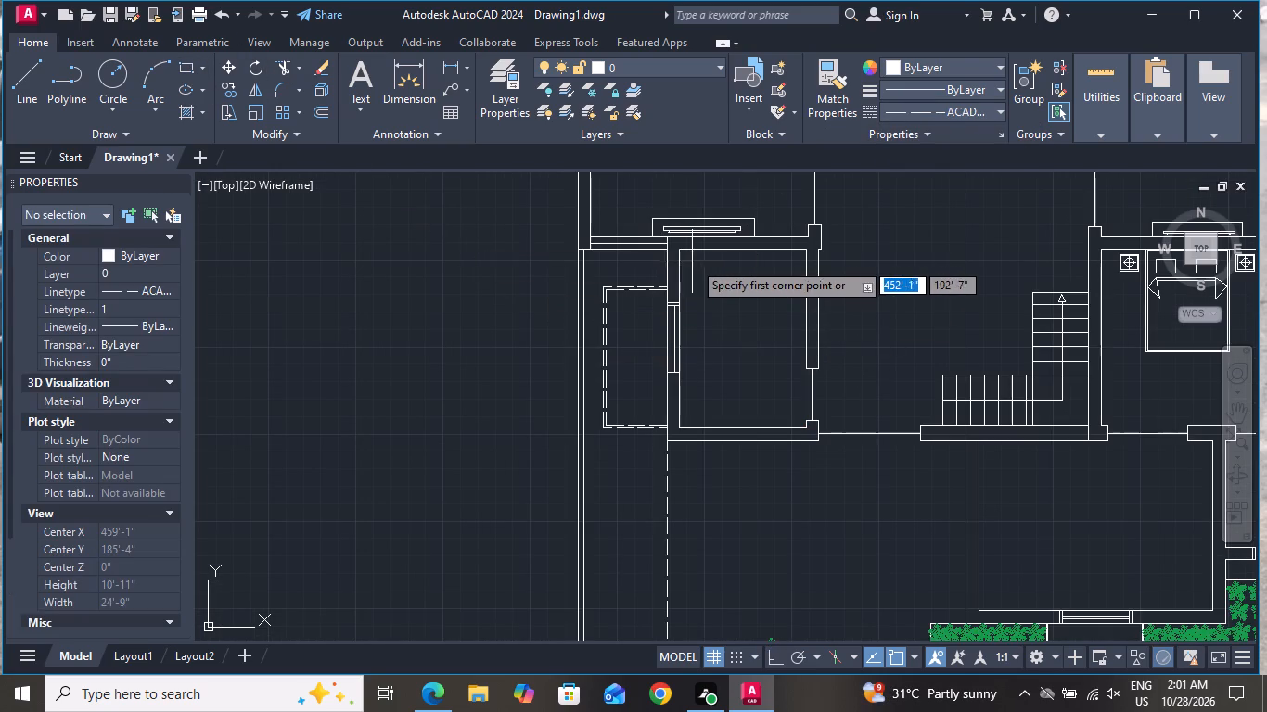
scroll(695, 259, "up", 2)
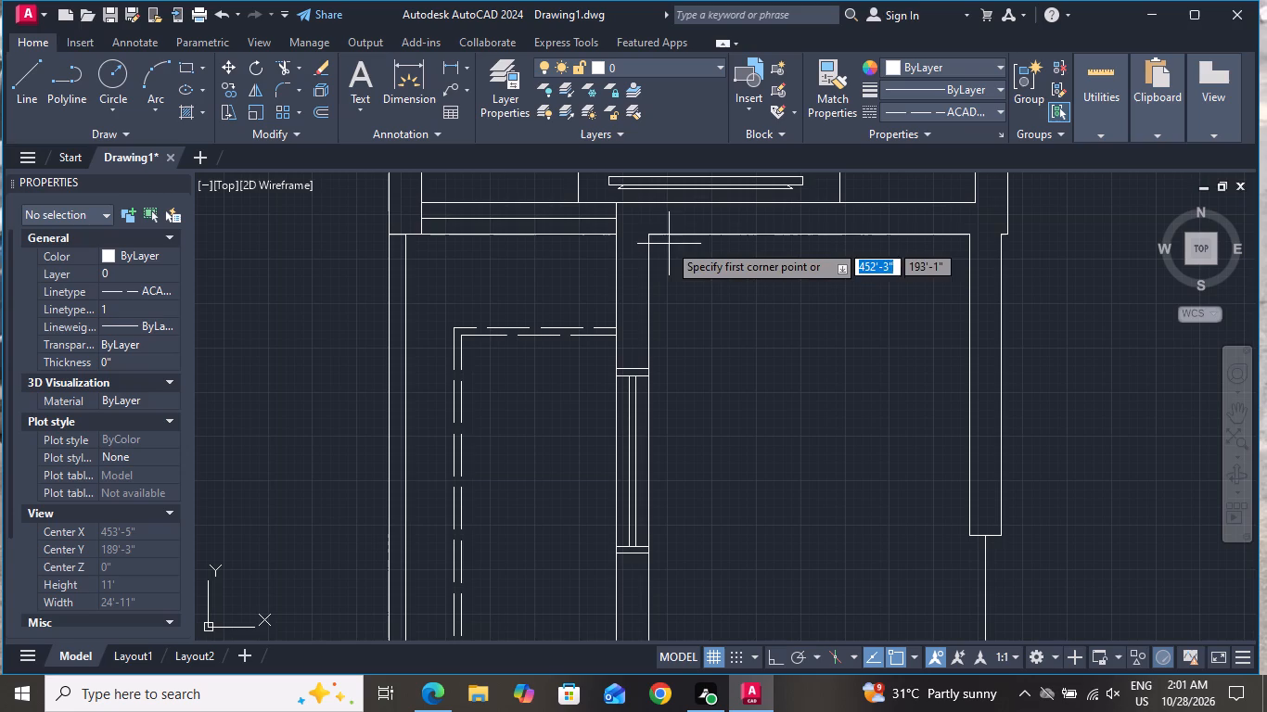
left_click(654, 234)
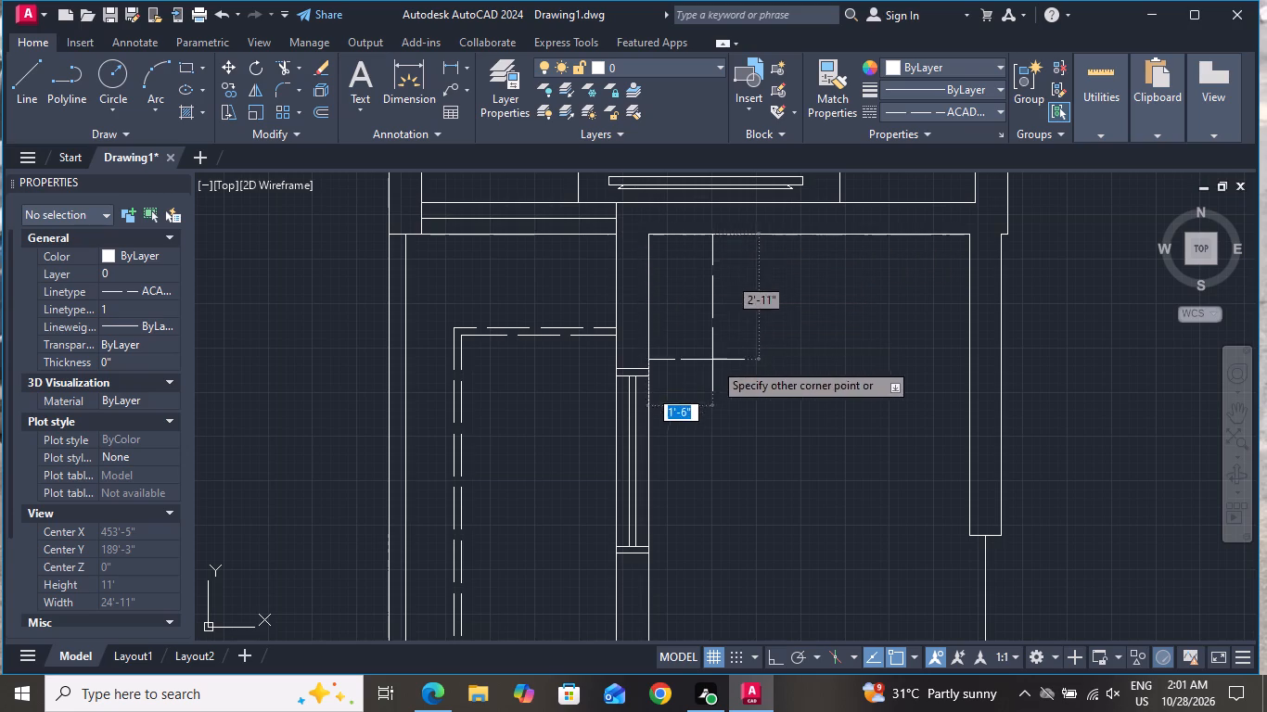
scroll(757, 459, "down", 2)
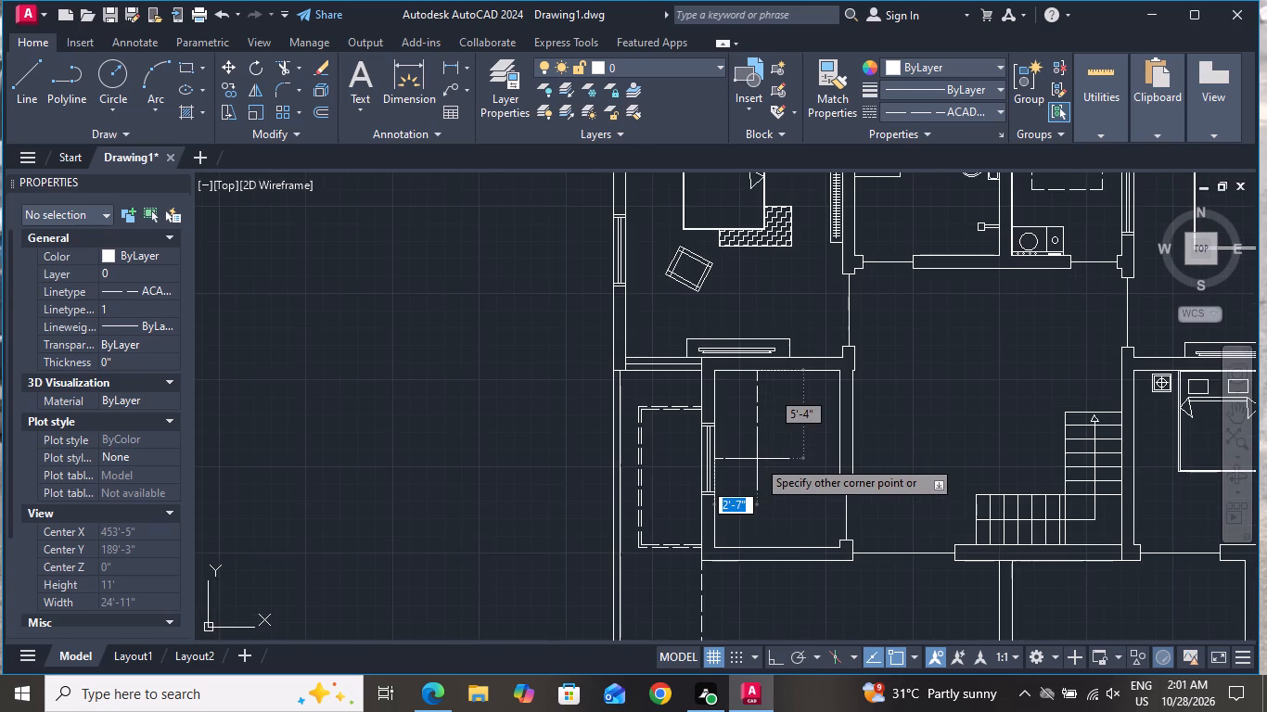
left_click(757, 459)
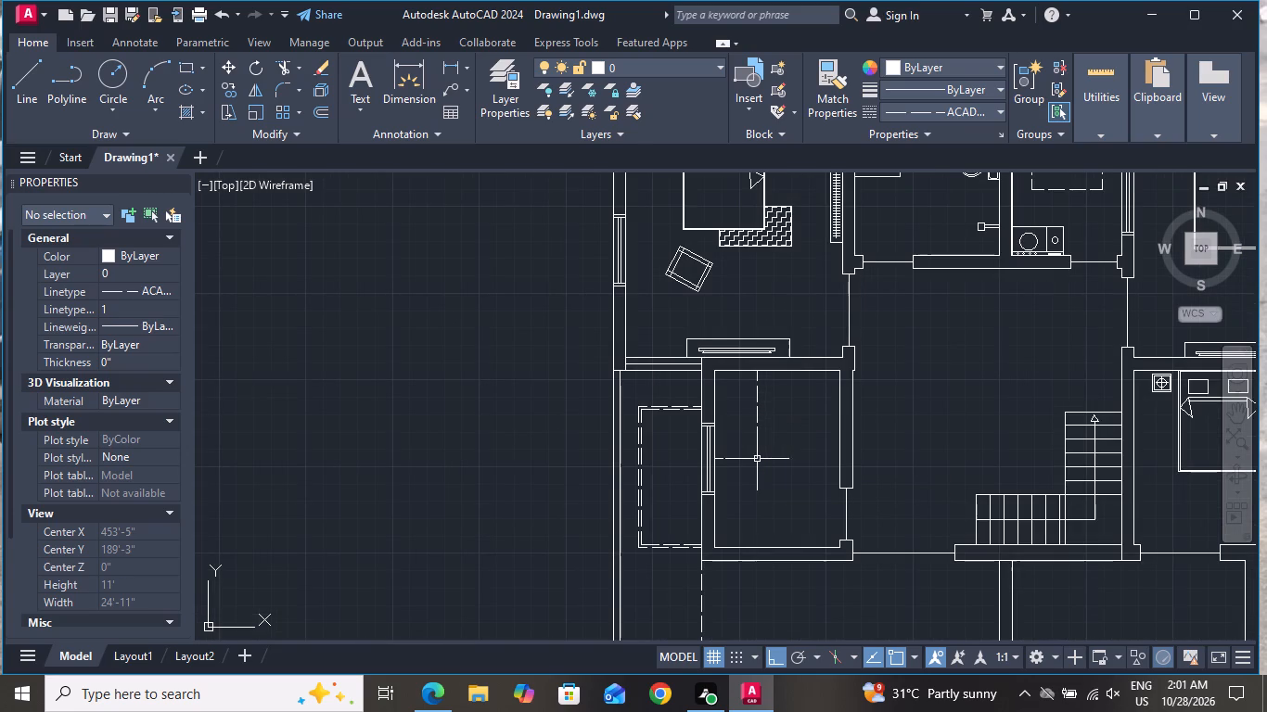
Change the linetype of the rectangle in the room's northwest corner to ByLayer.
left_click(754, 412)
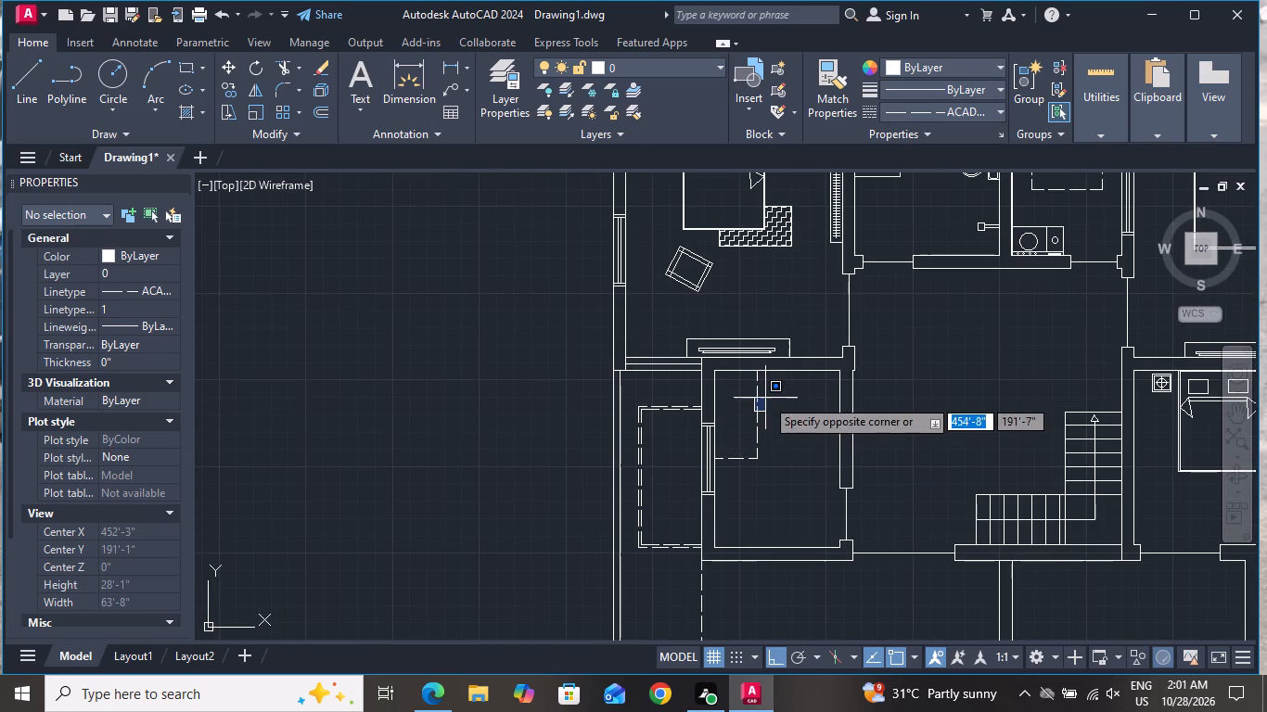
left_click(765, 398)
left_click(761, 390)
left_click(752, 392)
left_click(953, 112)
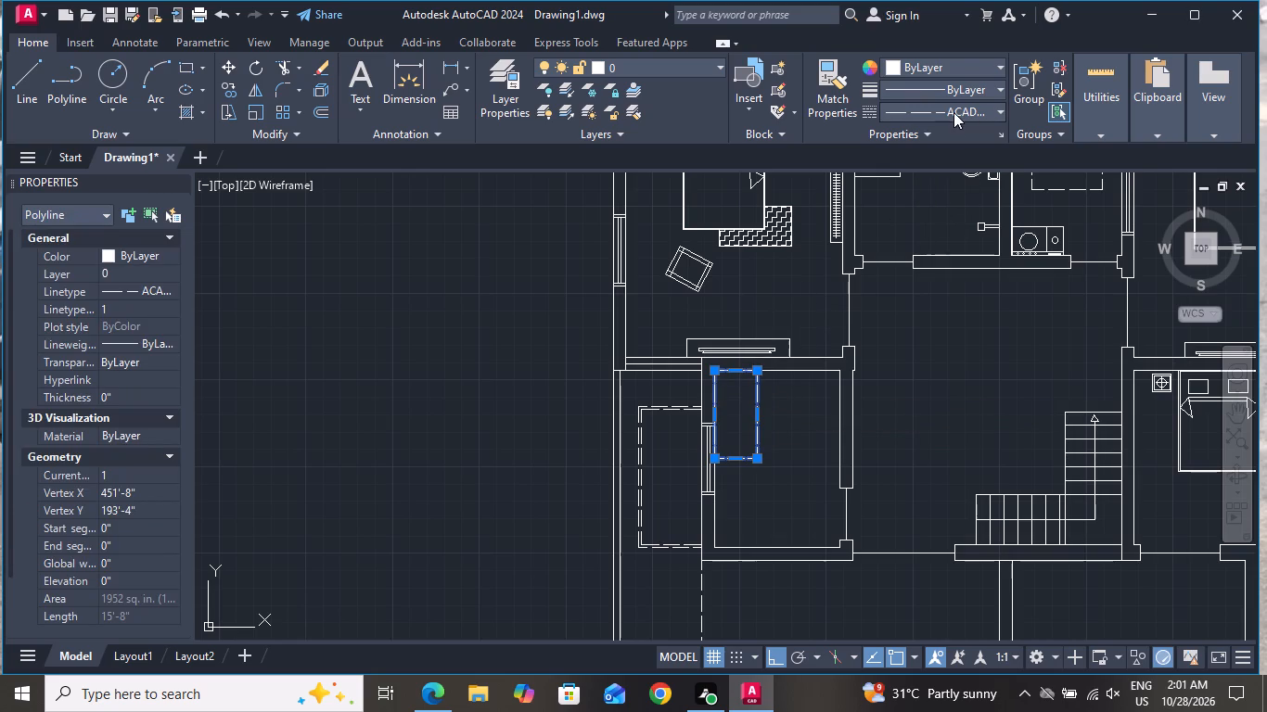
left_click(941, 139)
Hatch the inside of the northwest-corner rectangle with the ANSI32 pattern.
left_click(185, 103)
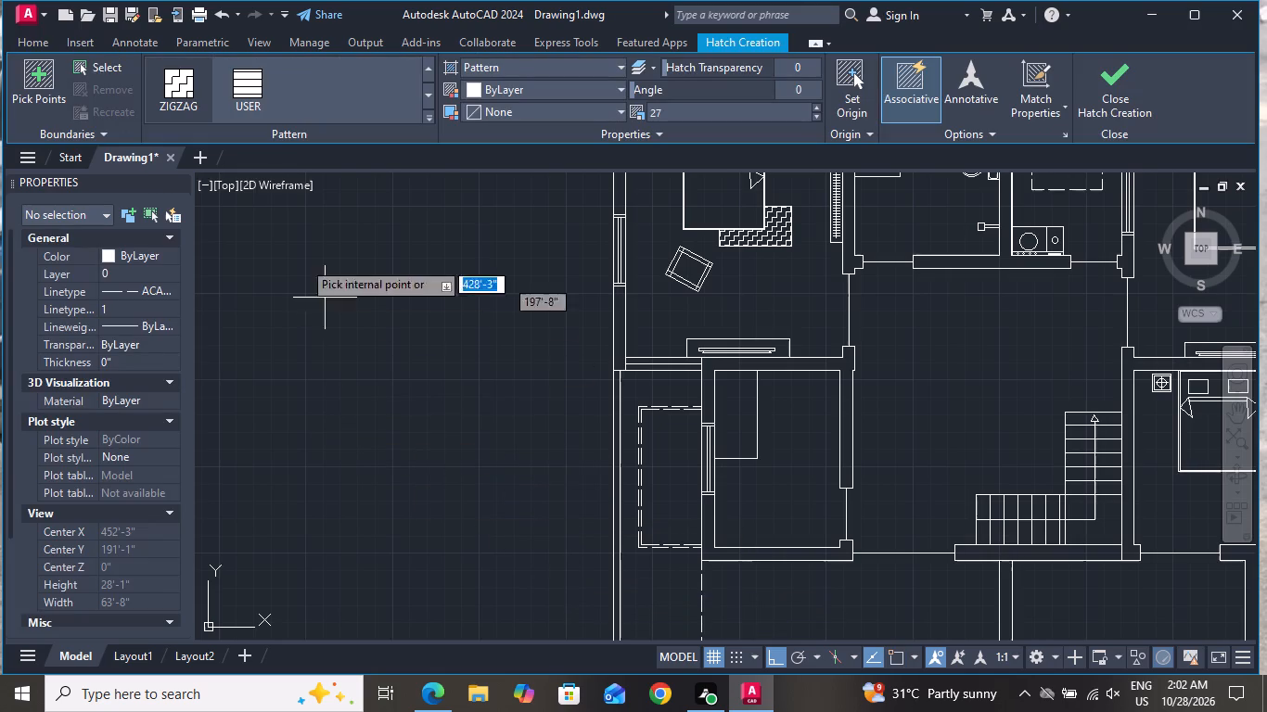
scroll(188, 115, "up", 7)
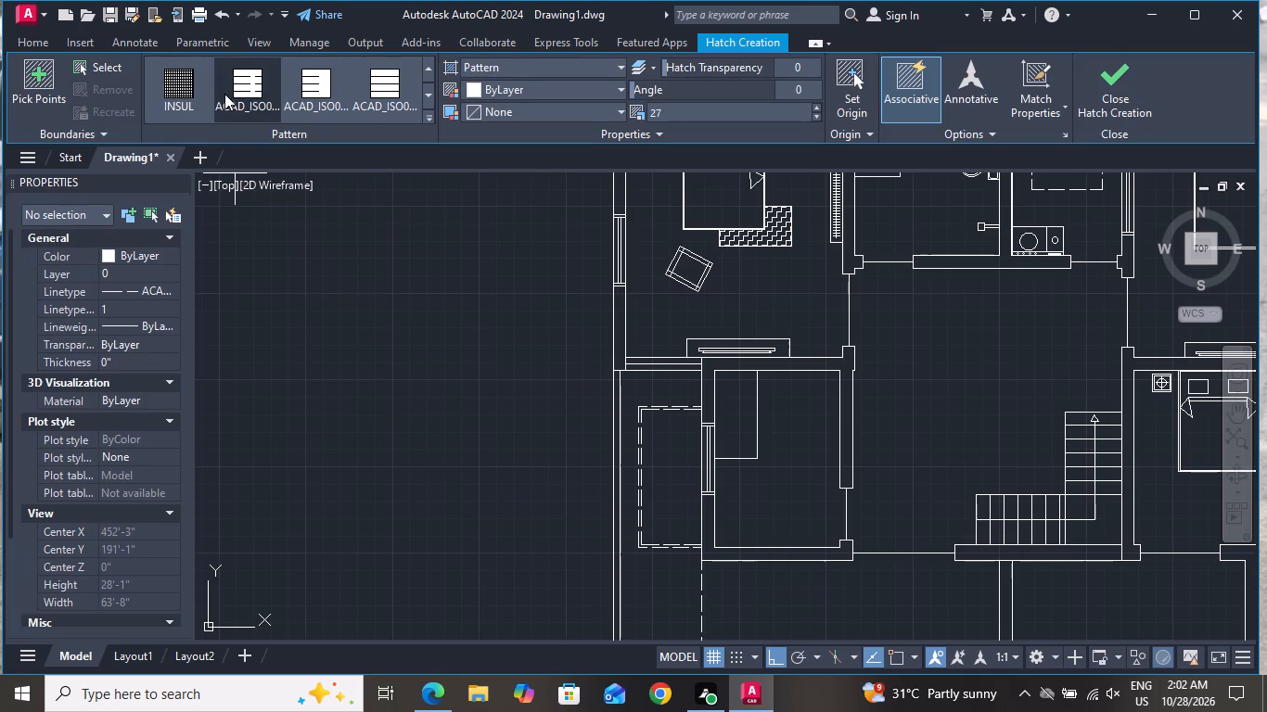
scroll(288, 120, "up", 11)
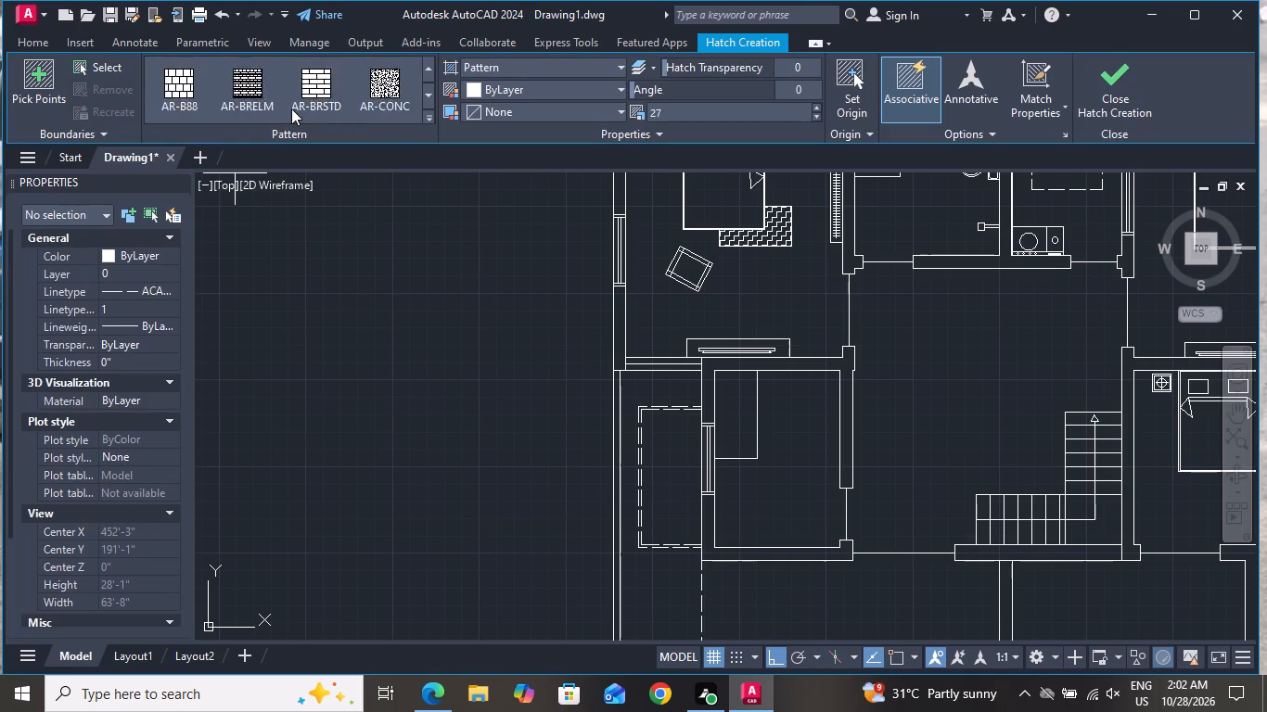
scroll(291, 108, "up", 7)
left_click(389, 83)
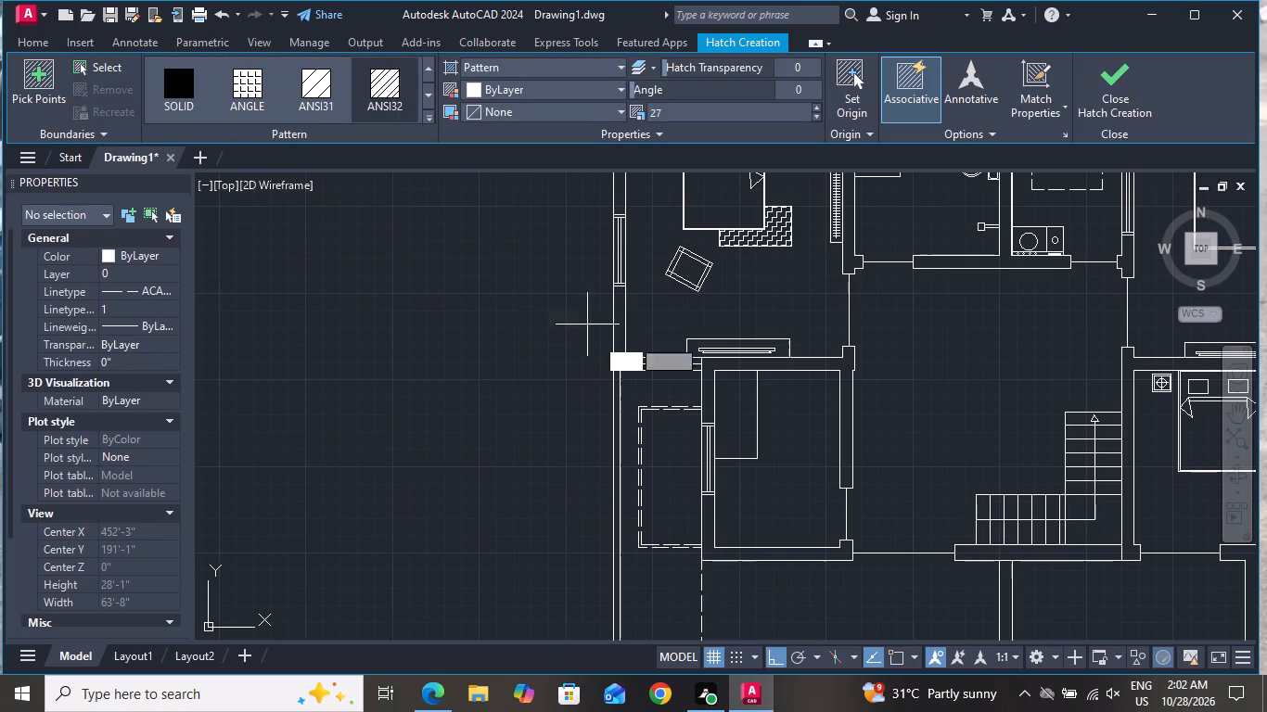
left_click(736, 439)
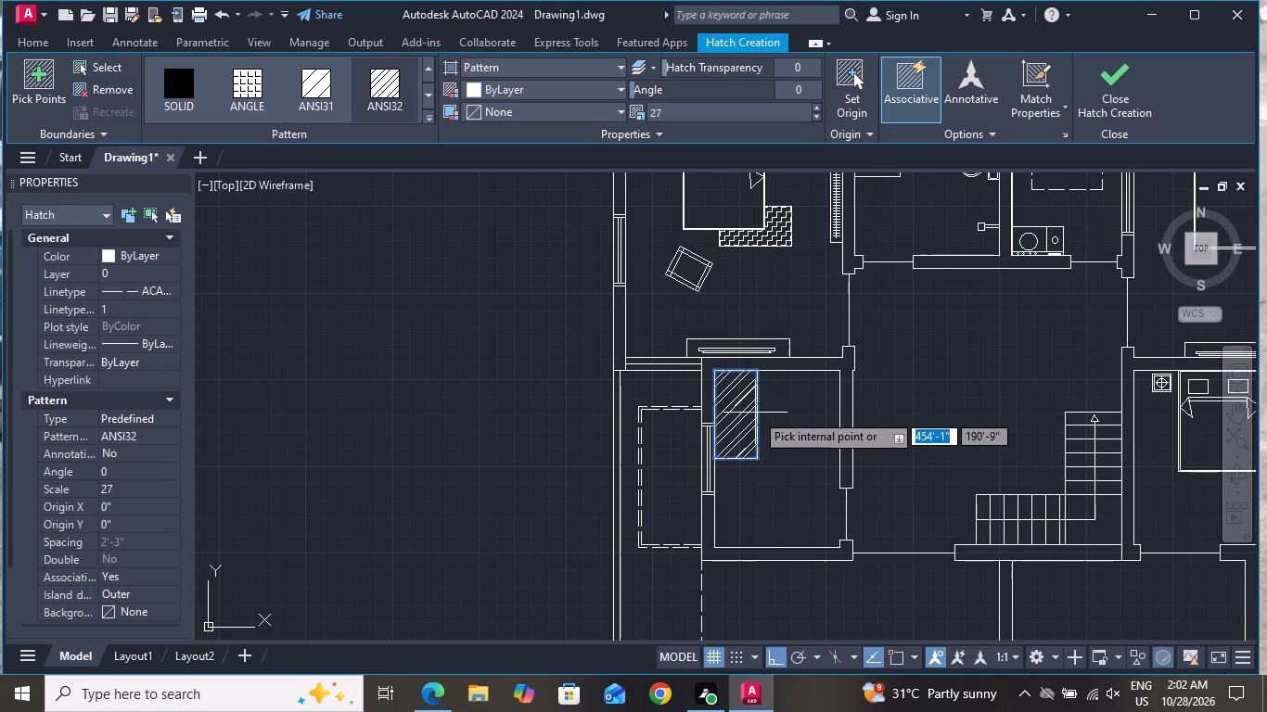
Set the ANSI32 hatch scale to 19 and finish the hatch.
left_click(814, 115)
triple_click(814, 115)
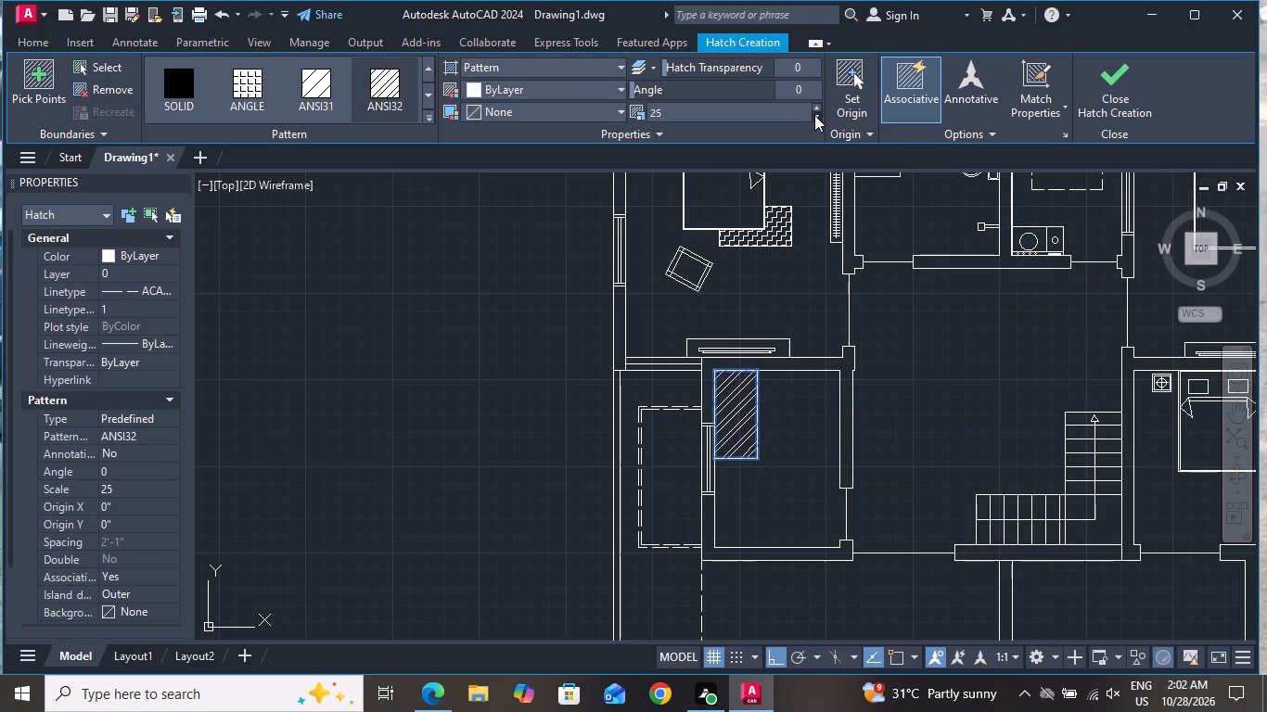
double_click(814, 115)
left_click(814, 115)
left_click(814, 115)
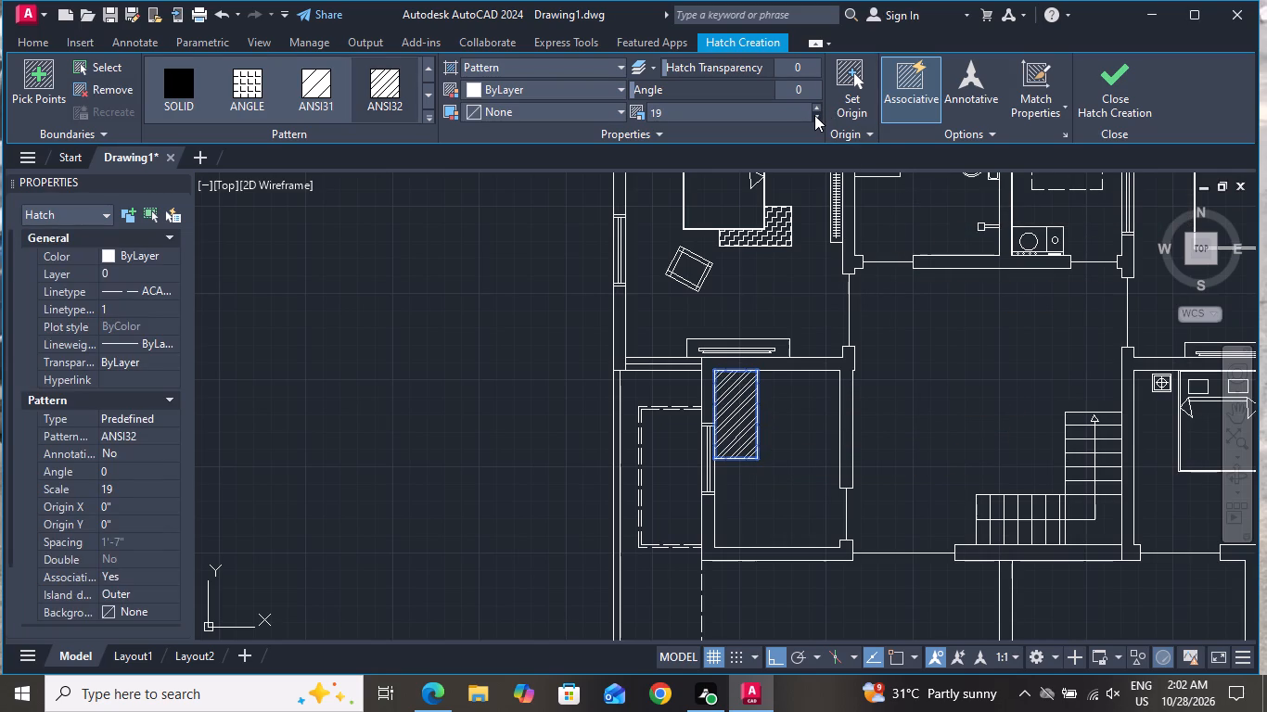
right_click(910, 450)
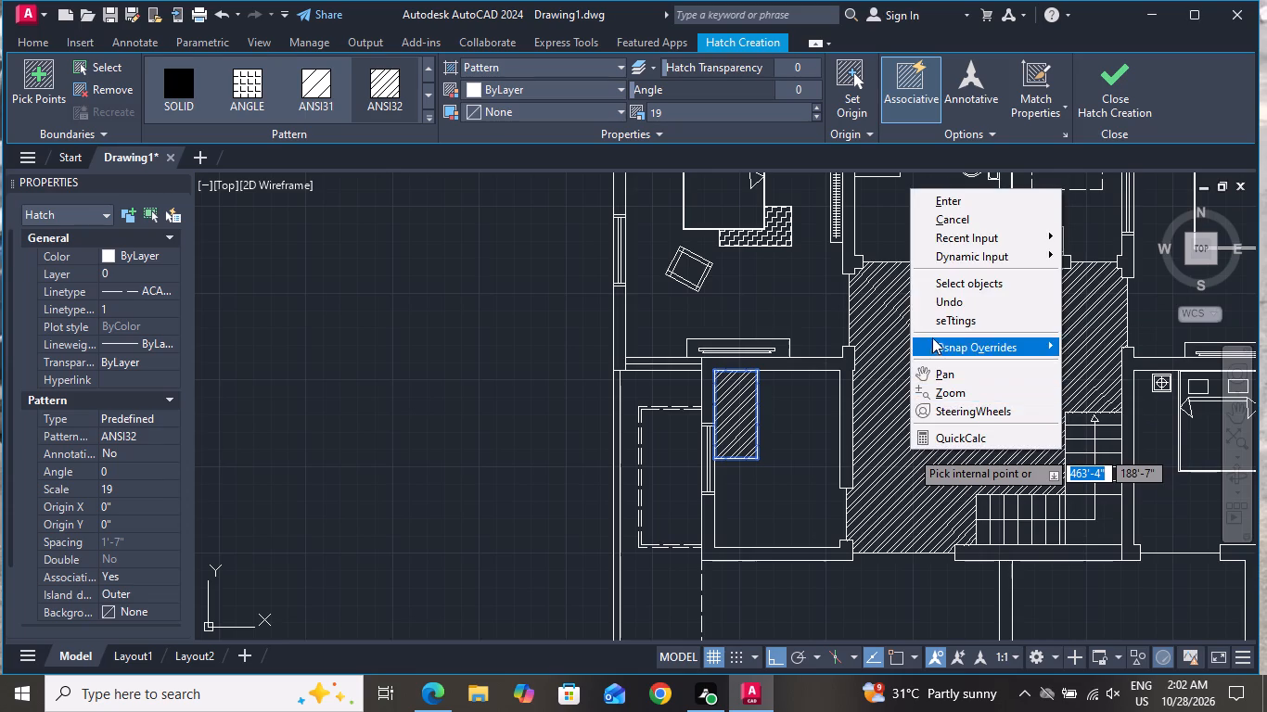
left_click(960, 210)
Draw a second rectangle about 2'-8" wide and 1'-11" high just south of the hatched one, slightly off the west wall.
scroll(953, 328, "down", 1)
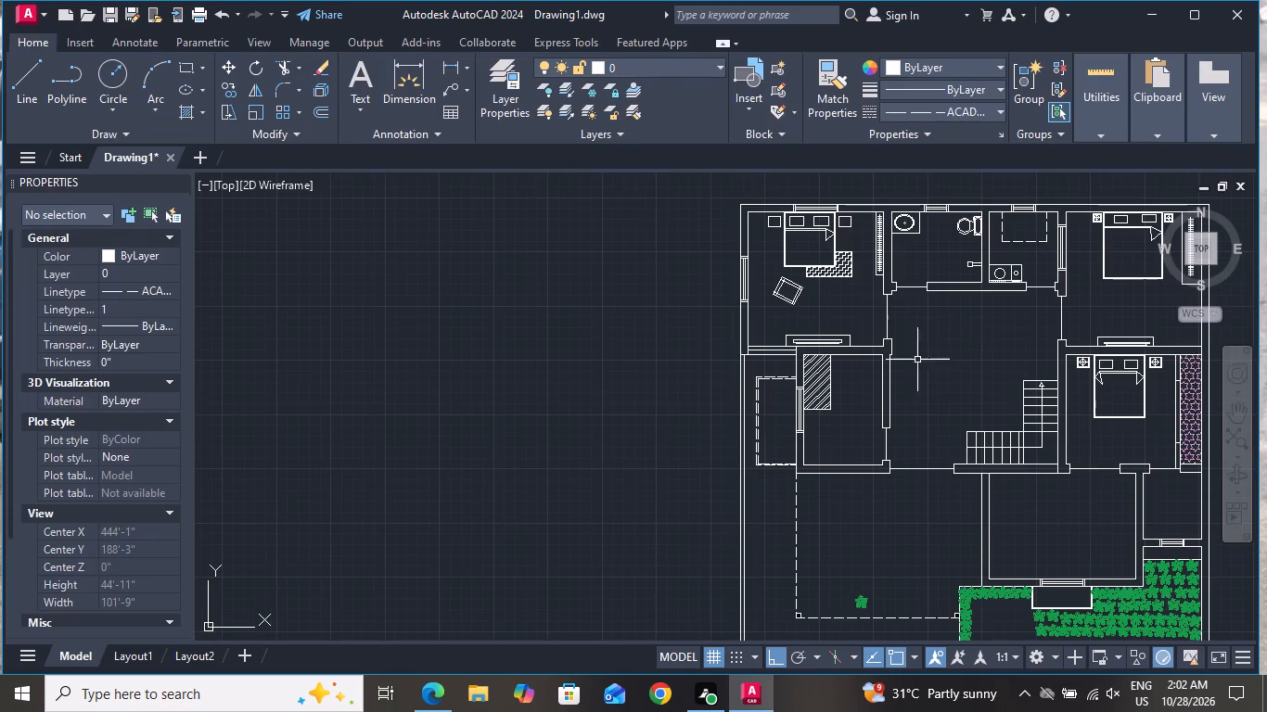
scroll(808, 401, "up", 2)
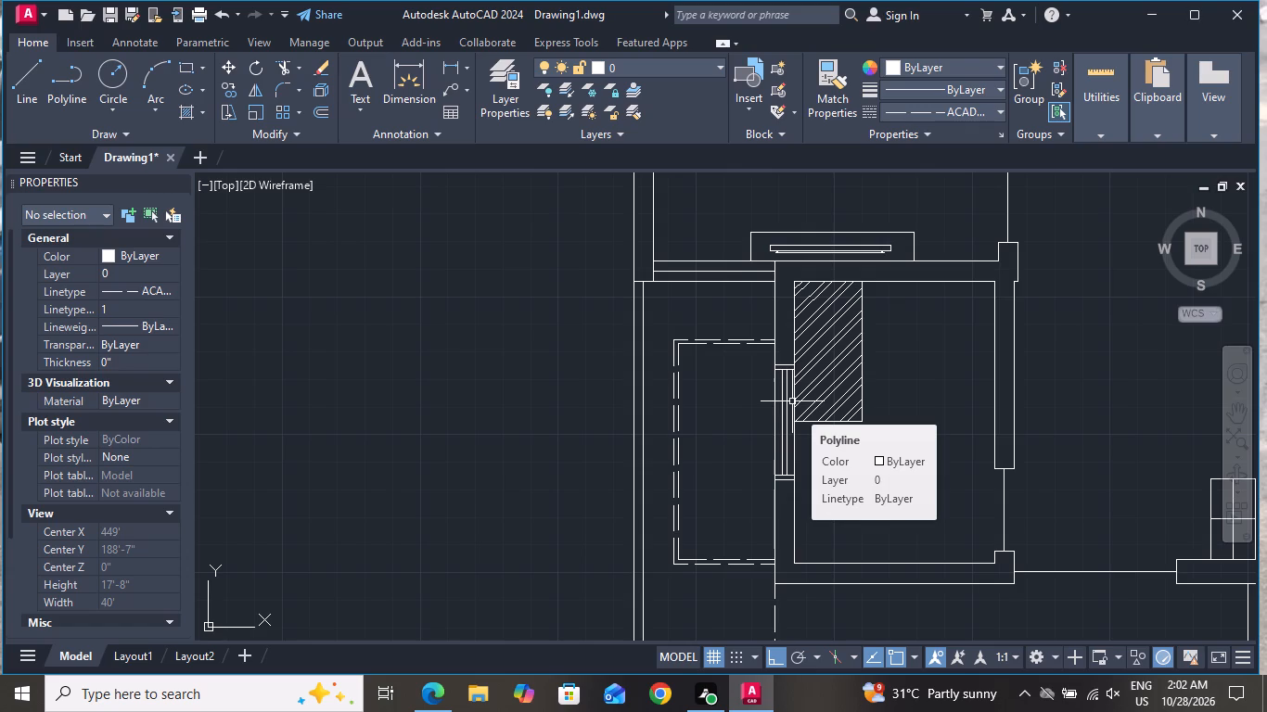
left_click(182, 64)
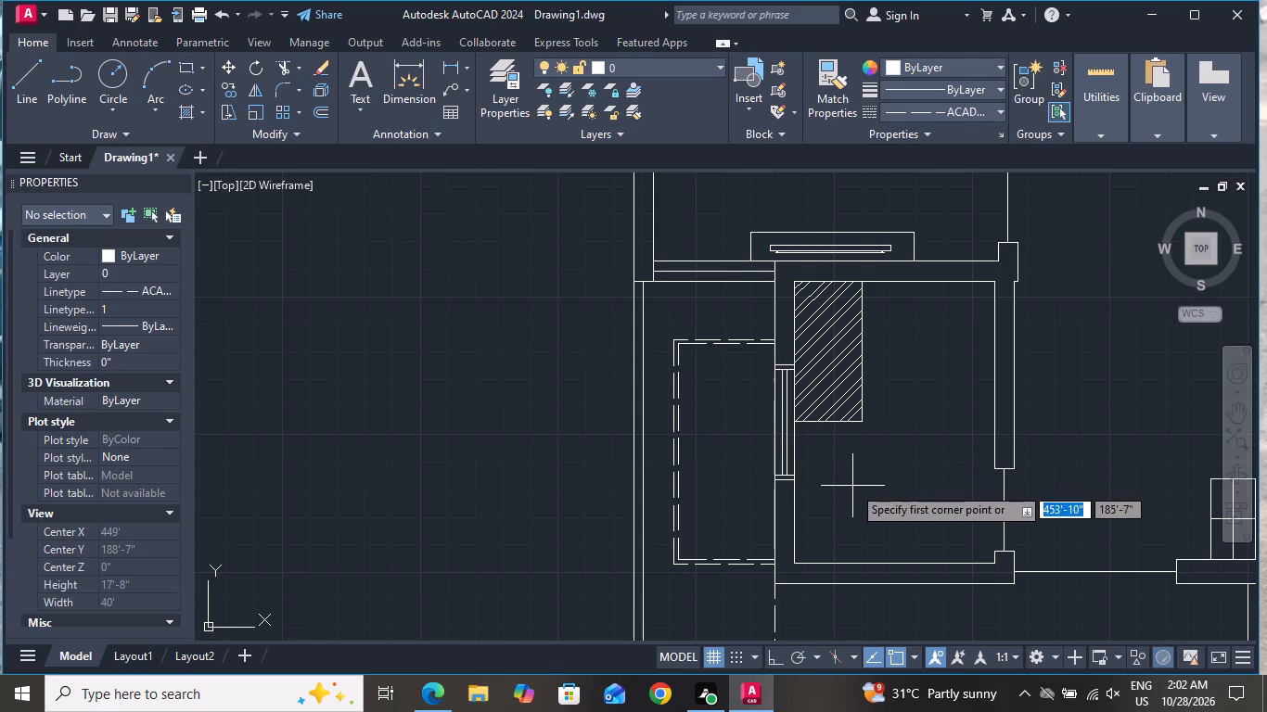
scroll(843, 475, "up", 2)
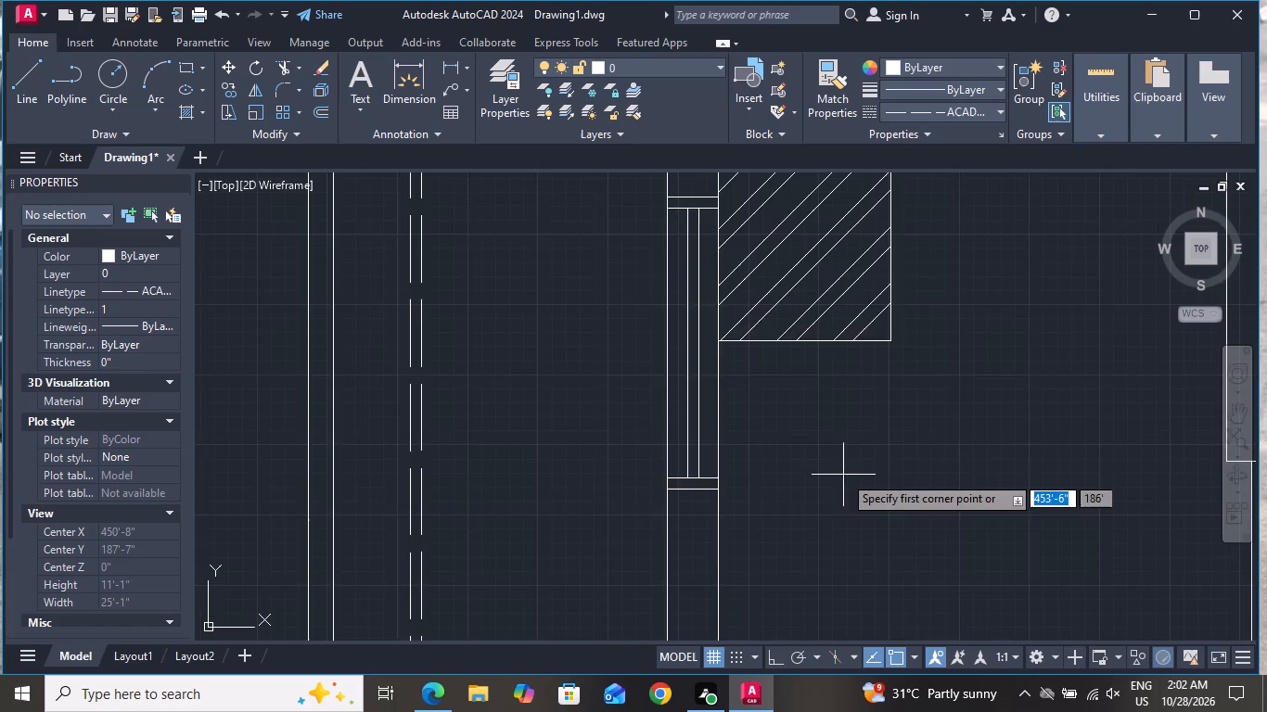
scroll(843, 475, "up", 1)
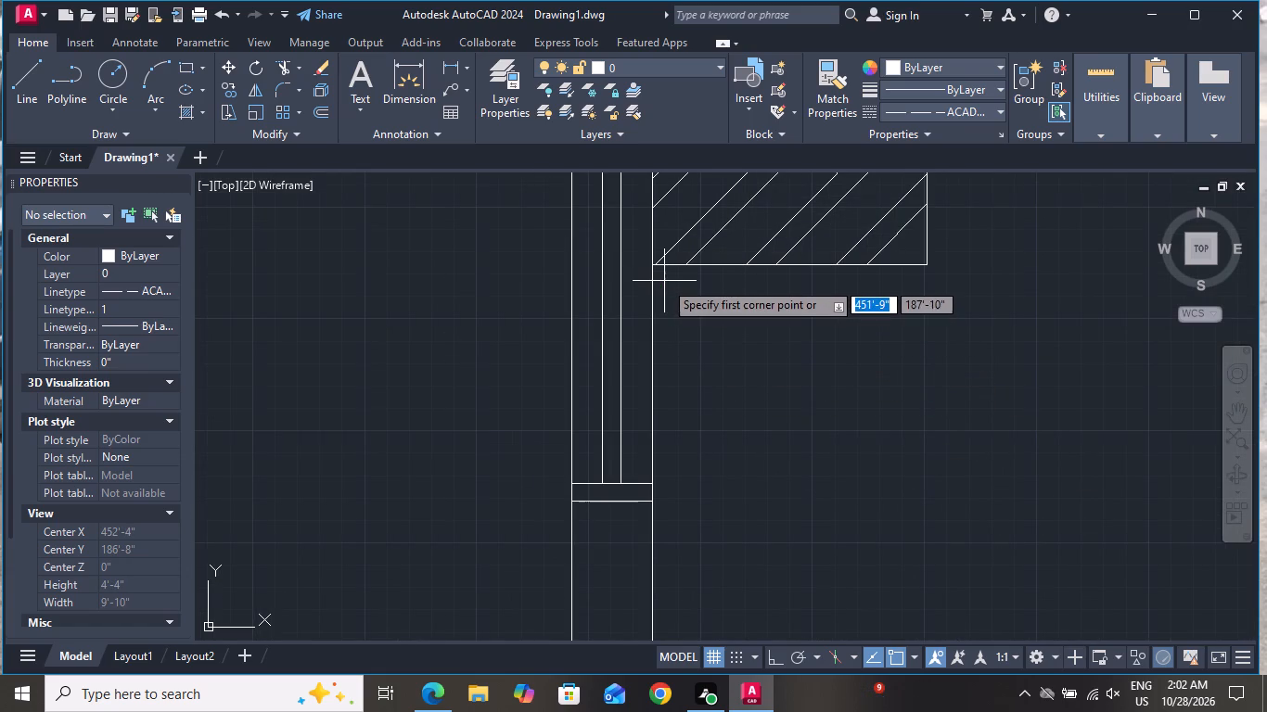
left_click(664, 281)
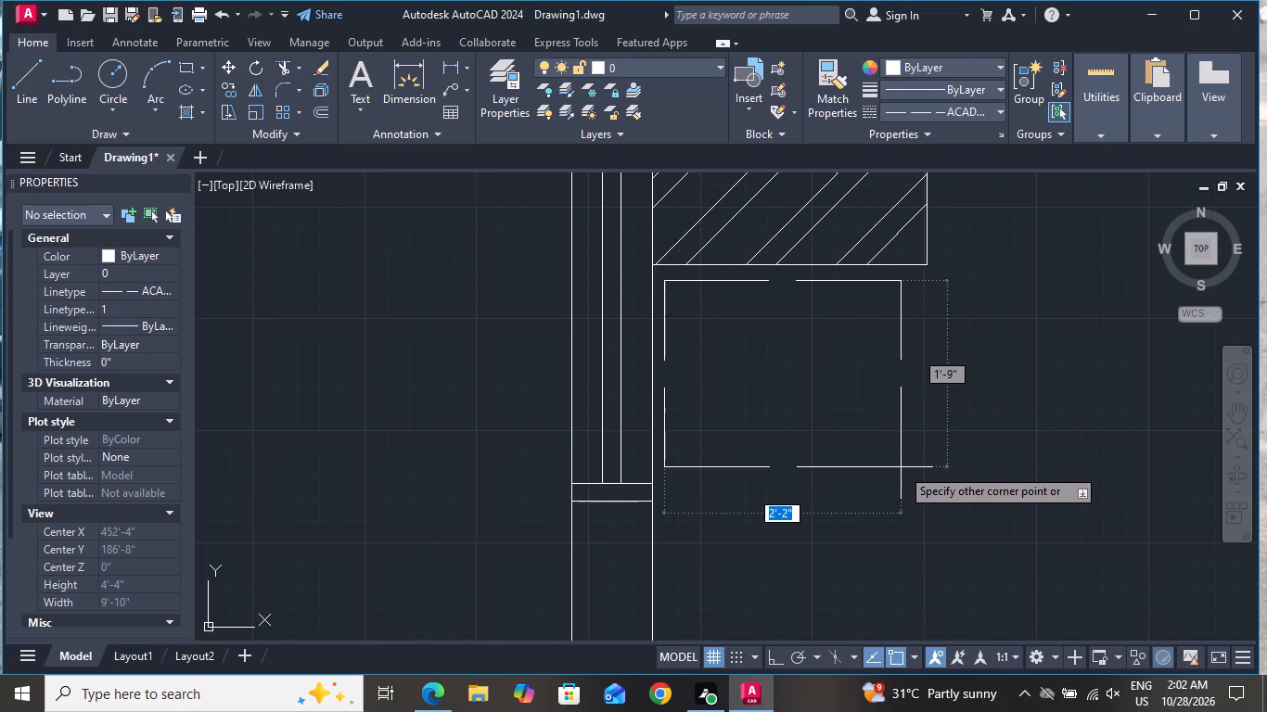
left_click(948, 489)
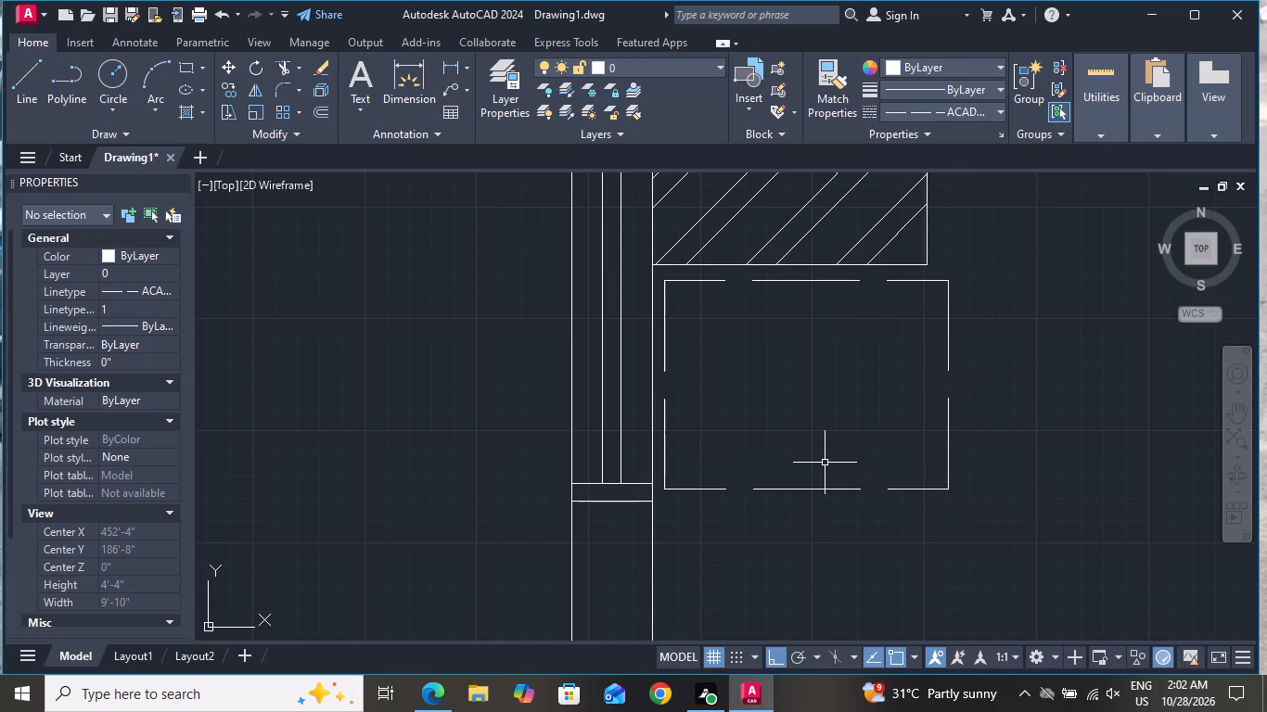
Change the linetype of the small rectangle south of the hatched one to ByLayer.
left_click(928, 340)
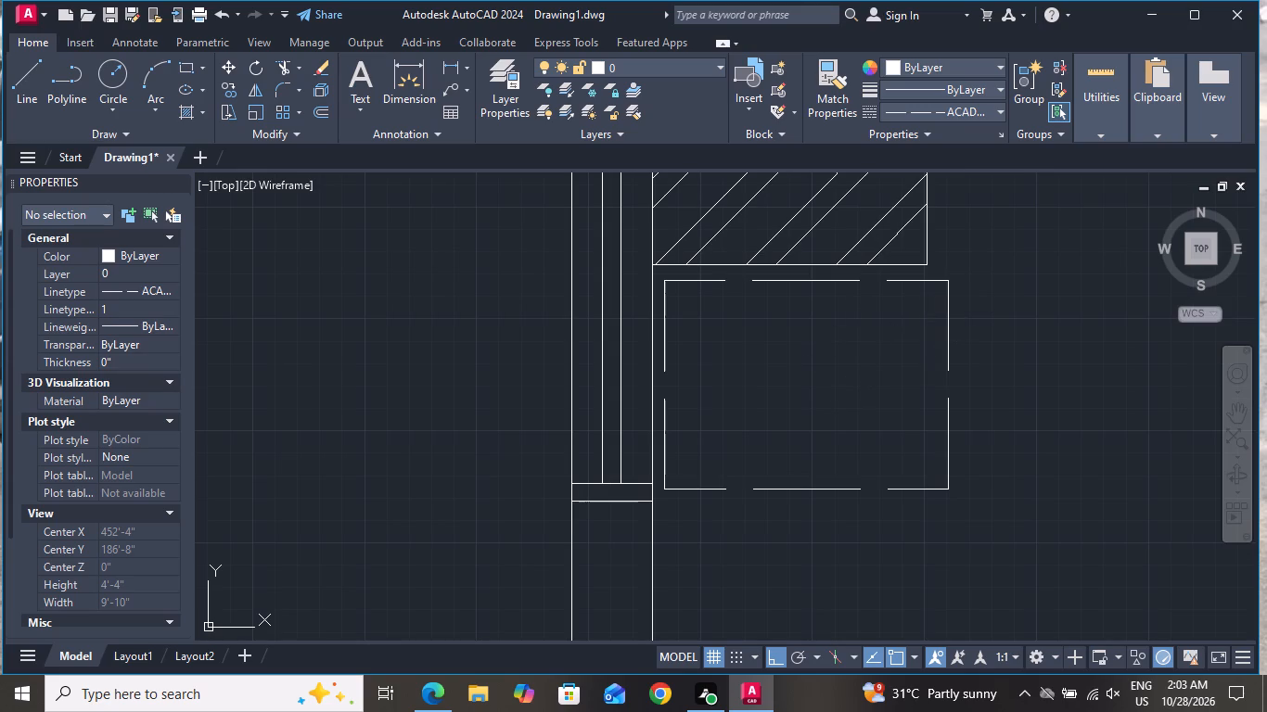
left_click(971, 309)
left_click(971, 300)
left_click(927, 337)
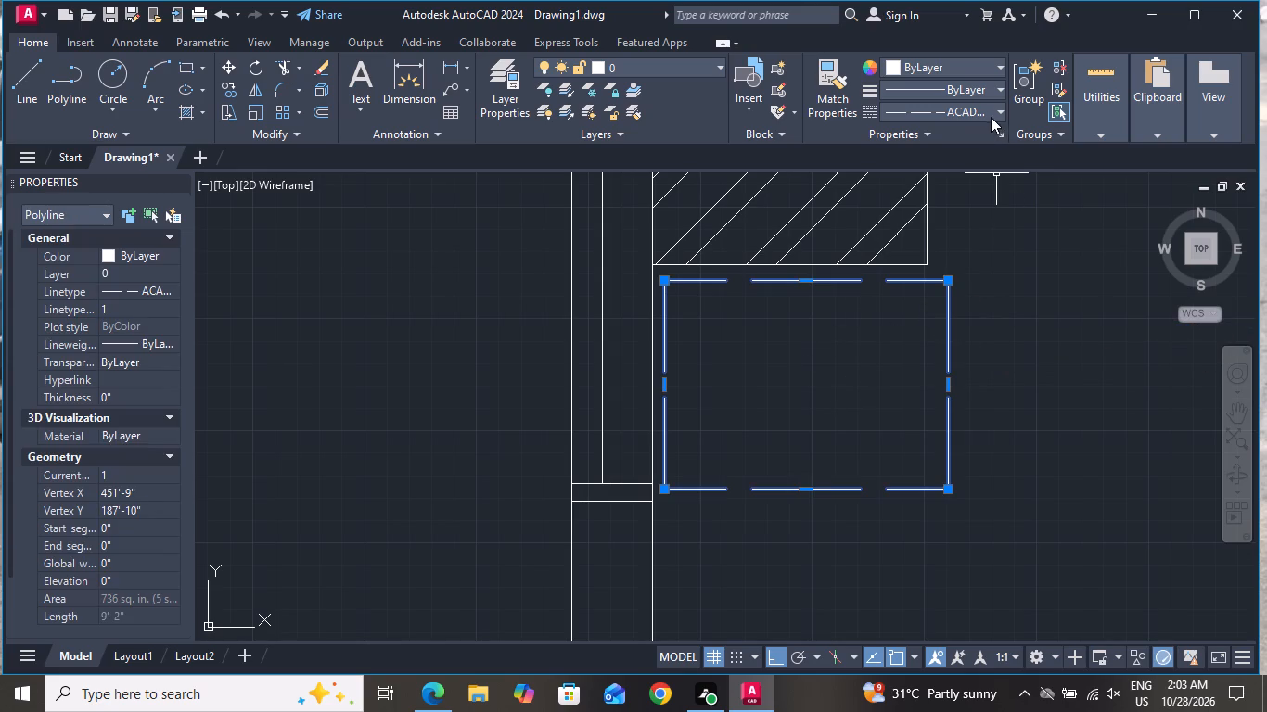
left_click(989, 116)
left_click(982, 133)
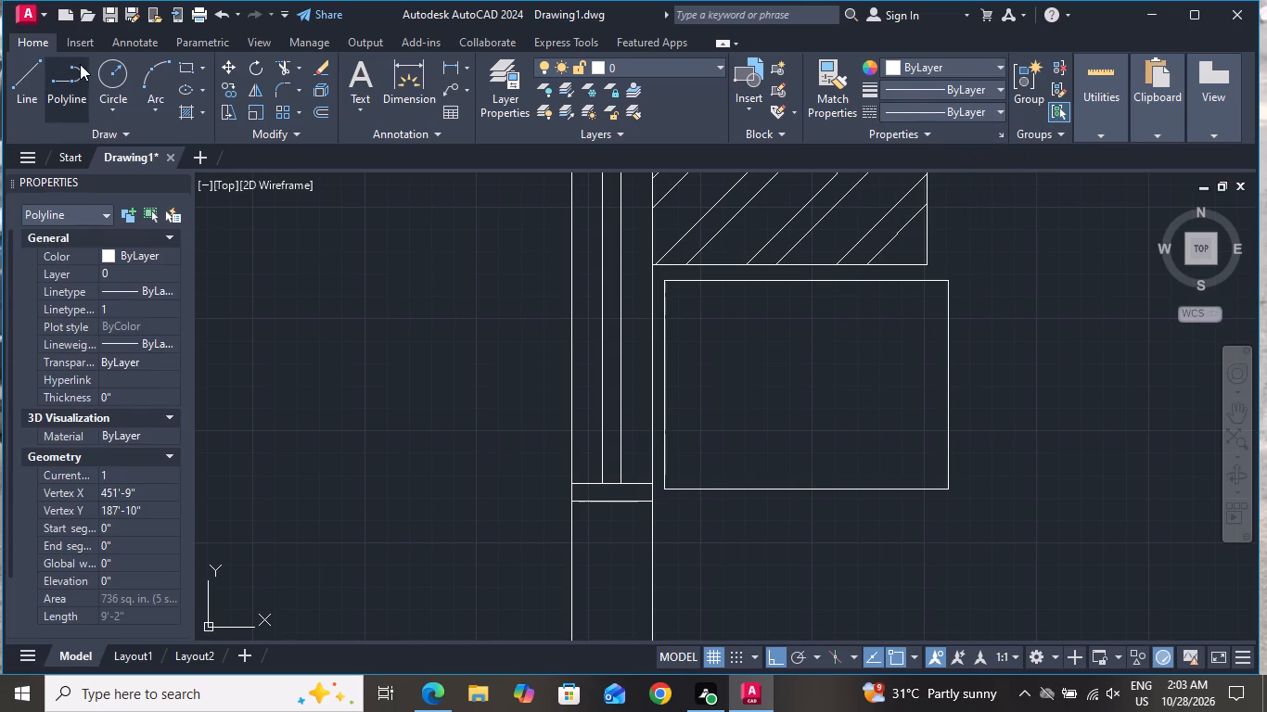
Draw a vertical line about 1'-11" long through the small rectangle, joining the midpoints of its north and south edges.
left_click(35, 75)
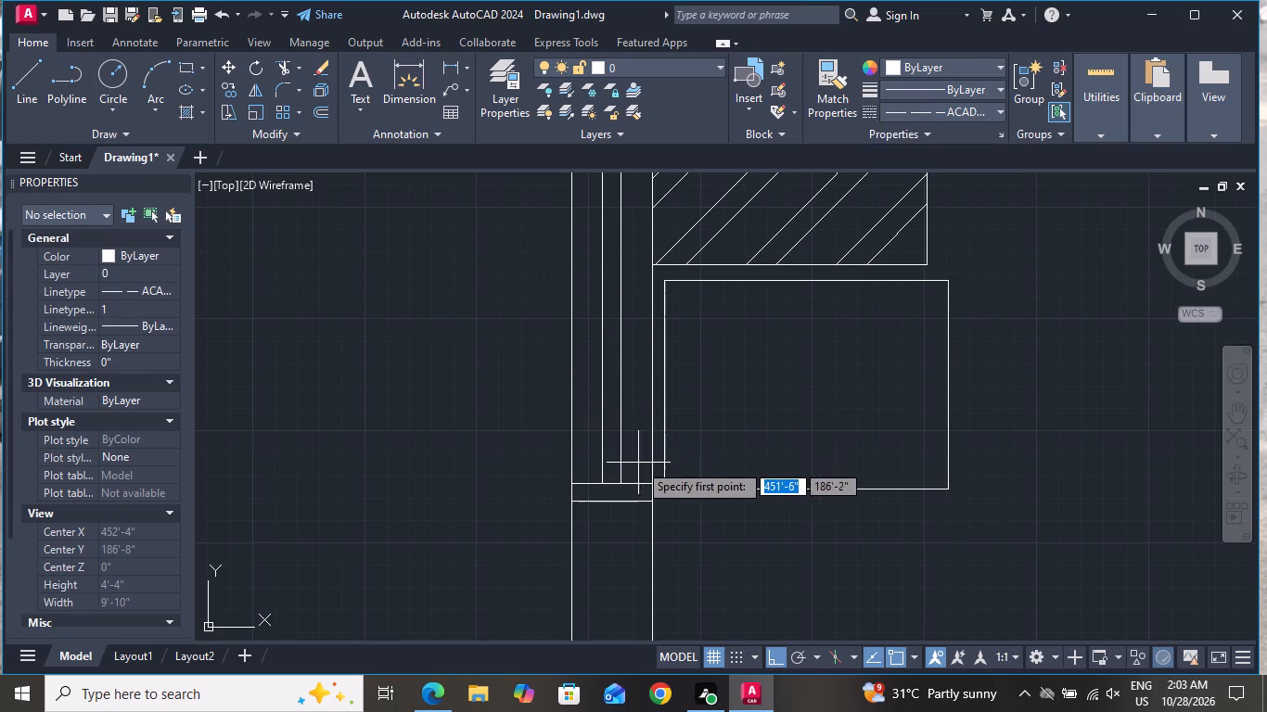
left_click(810, 275)
left_click(802, 488)
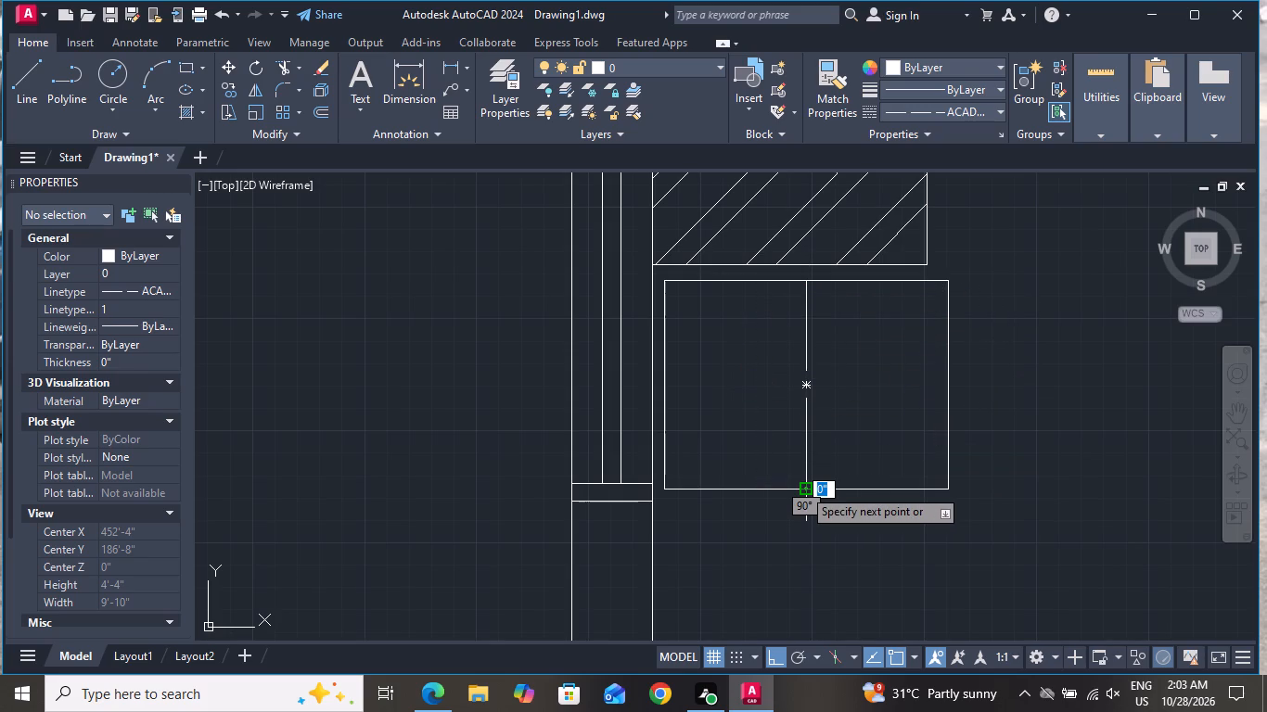
right_click(802, 488)
left_click(848, 315)
Change the linetype of the small rectangle's vertical dividing line to ByLayer.
left_click(845, 343)
left_click(735, 415)
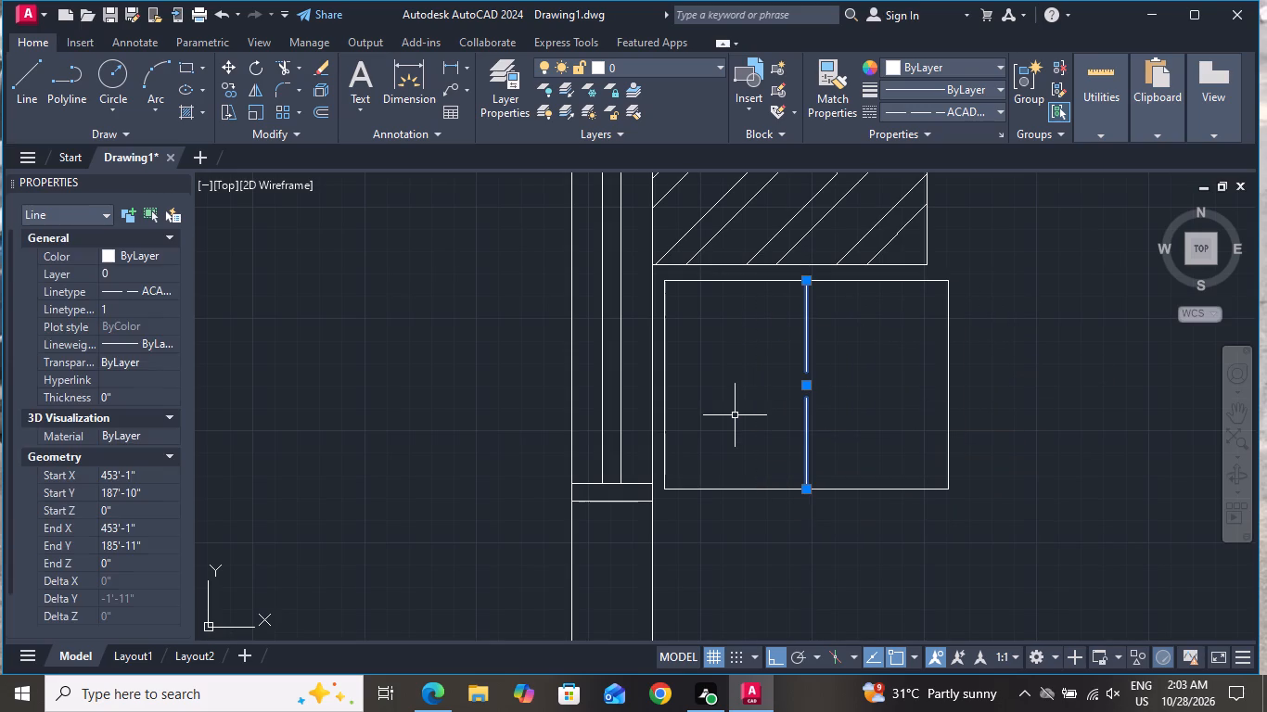
left_click(952, 110)
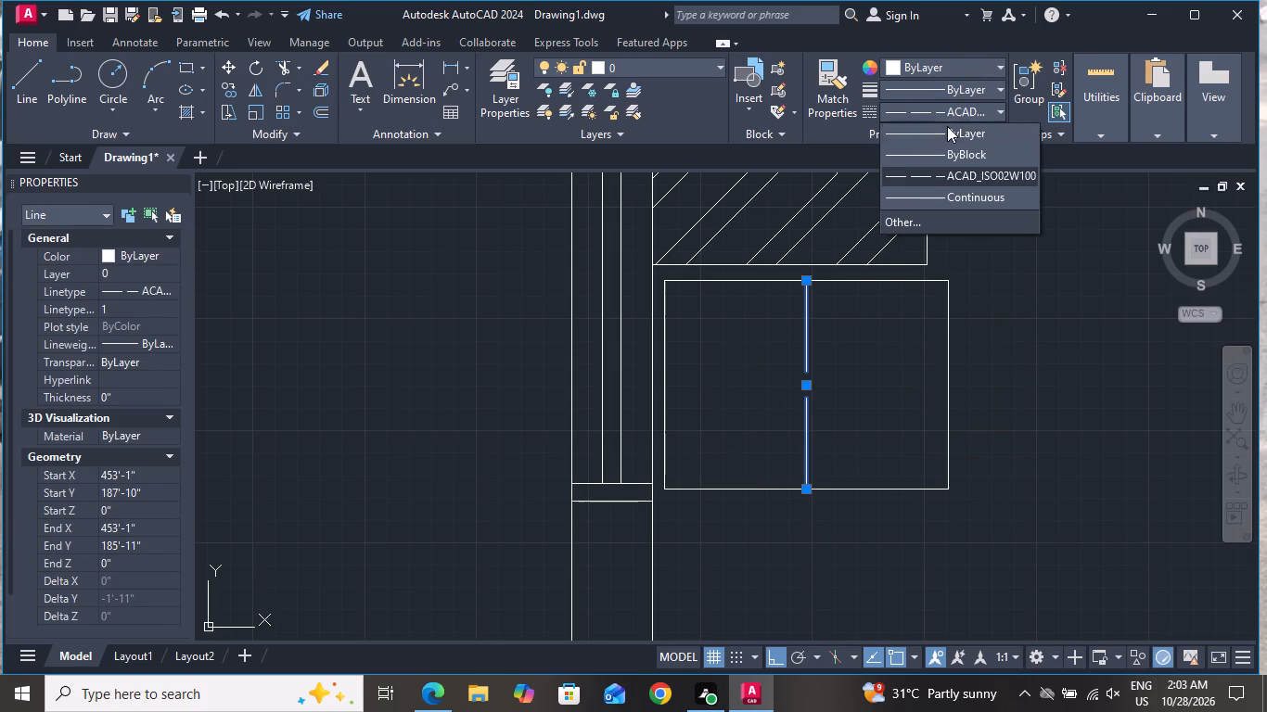
left_click(945, 128)
Set the current linetype for new objects to ByLayer.
left_click(49, 89)
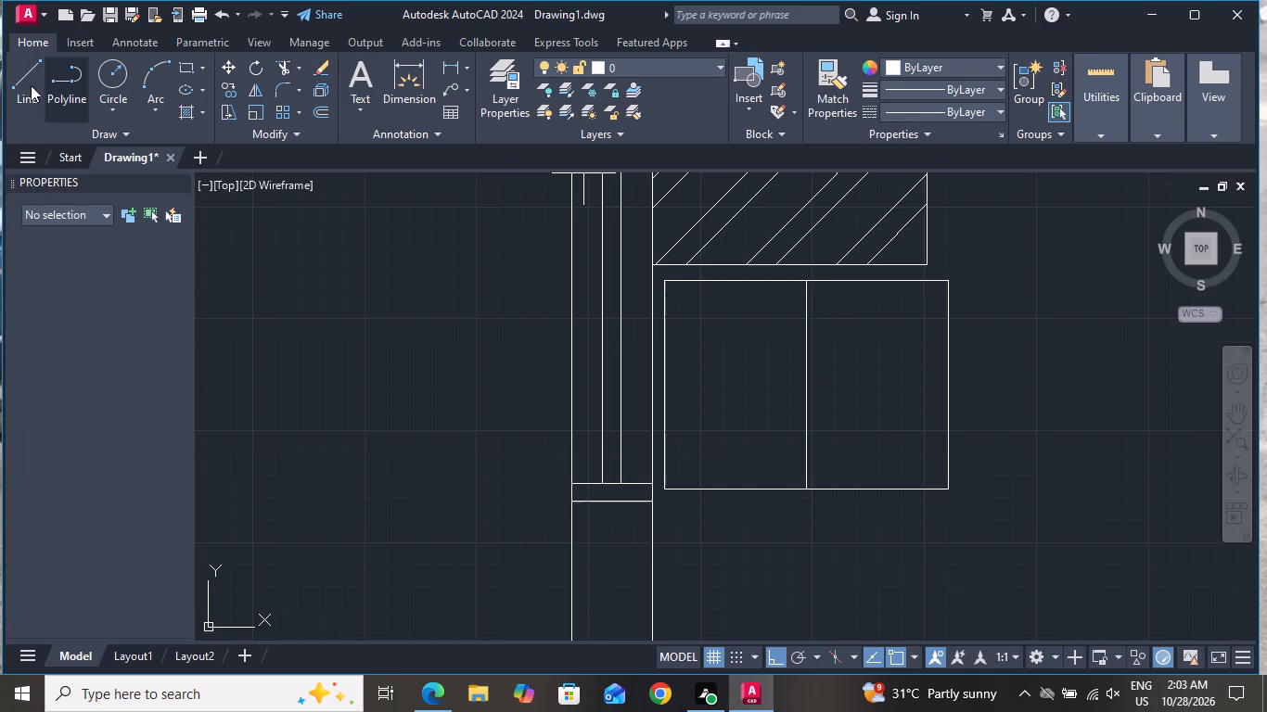
left_click(15, 81)
left_click(953, 106)
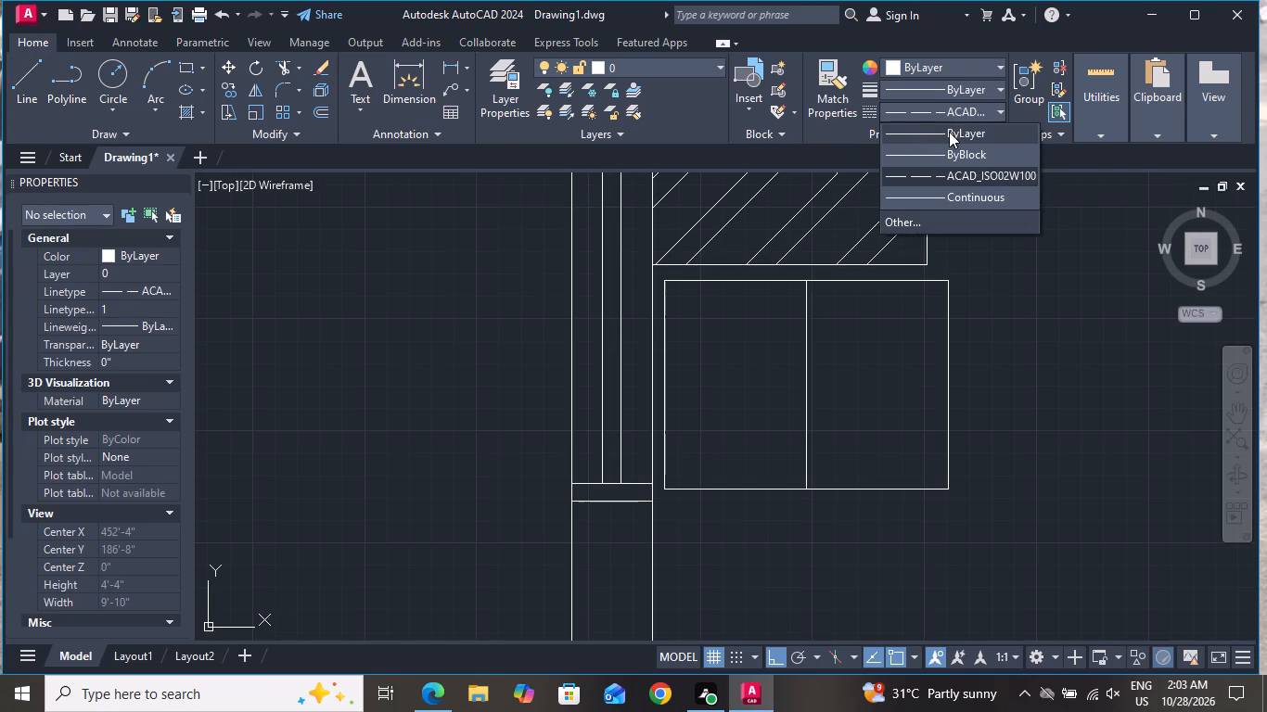
left_click(949, 132)
Draw a horizontal line about 2'-8" long through the small rectangle, joining the midpoints of its west and east edges.
left_click(19, 85)
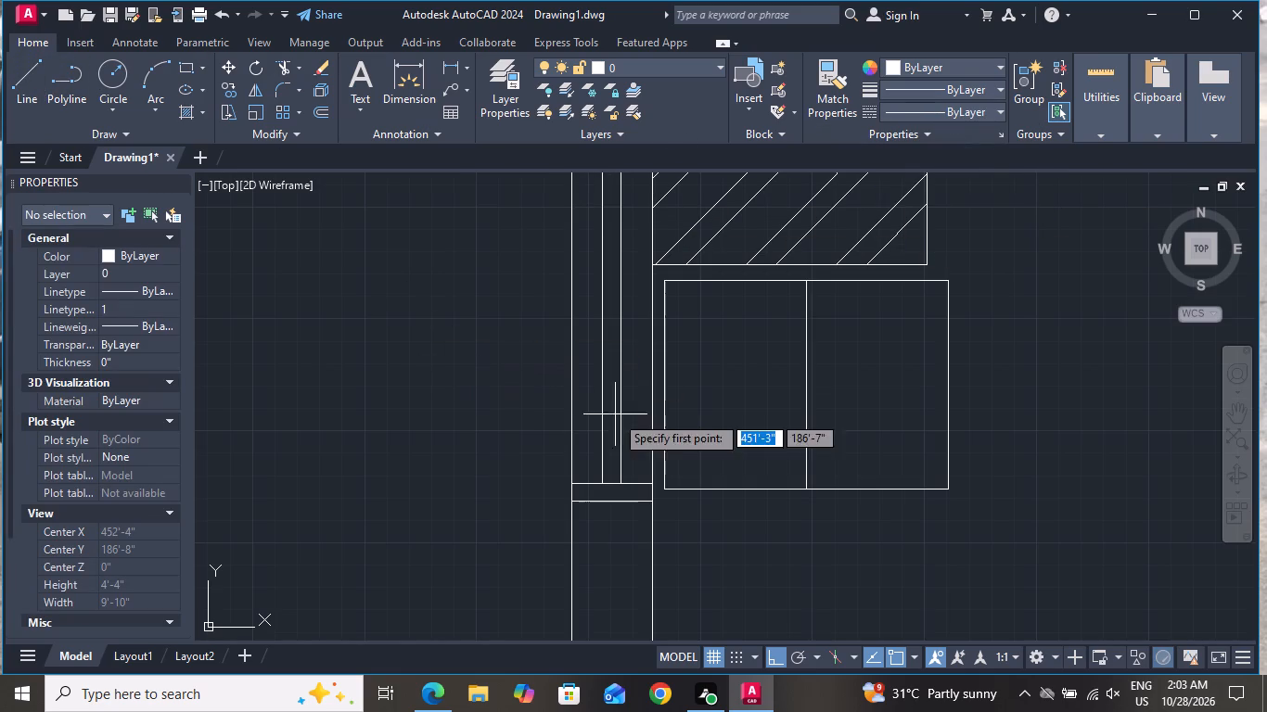
left_click(665, 385)
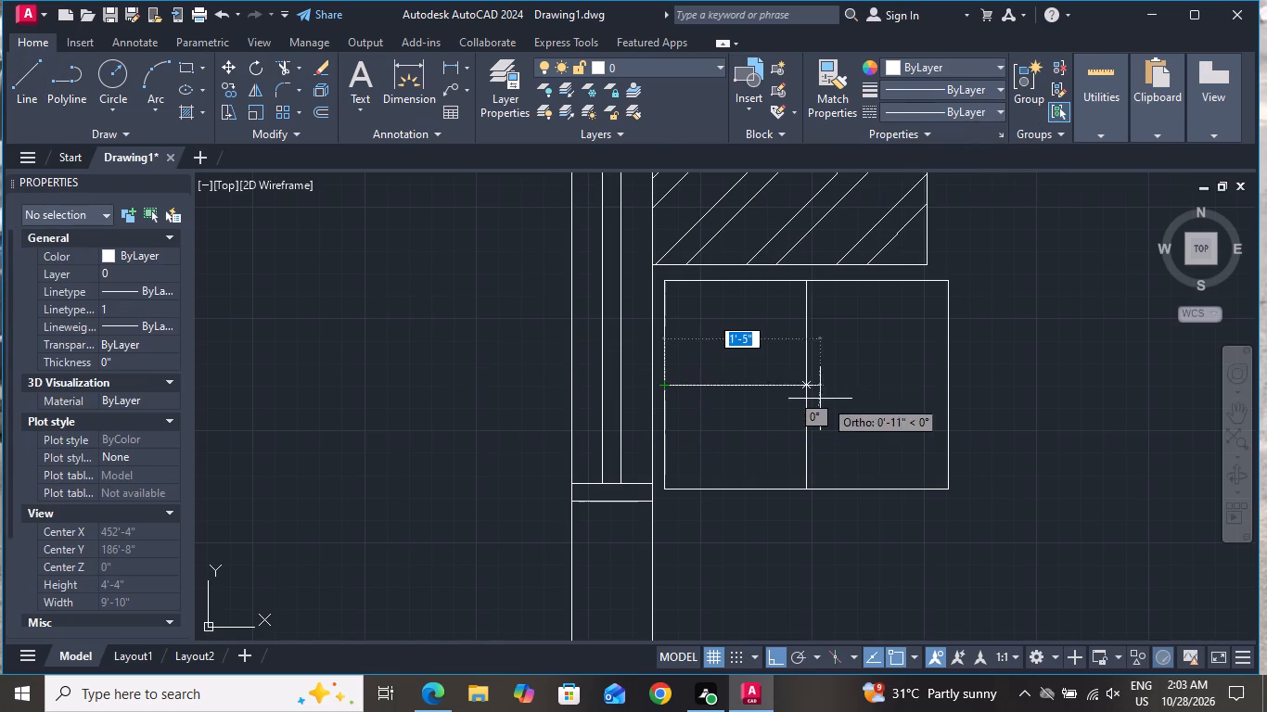
left_click(949, 382)
right_click(949, 383)
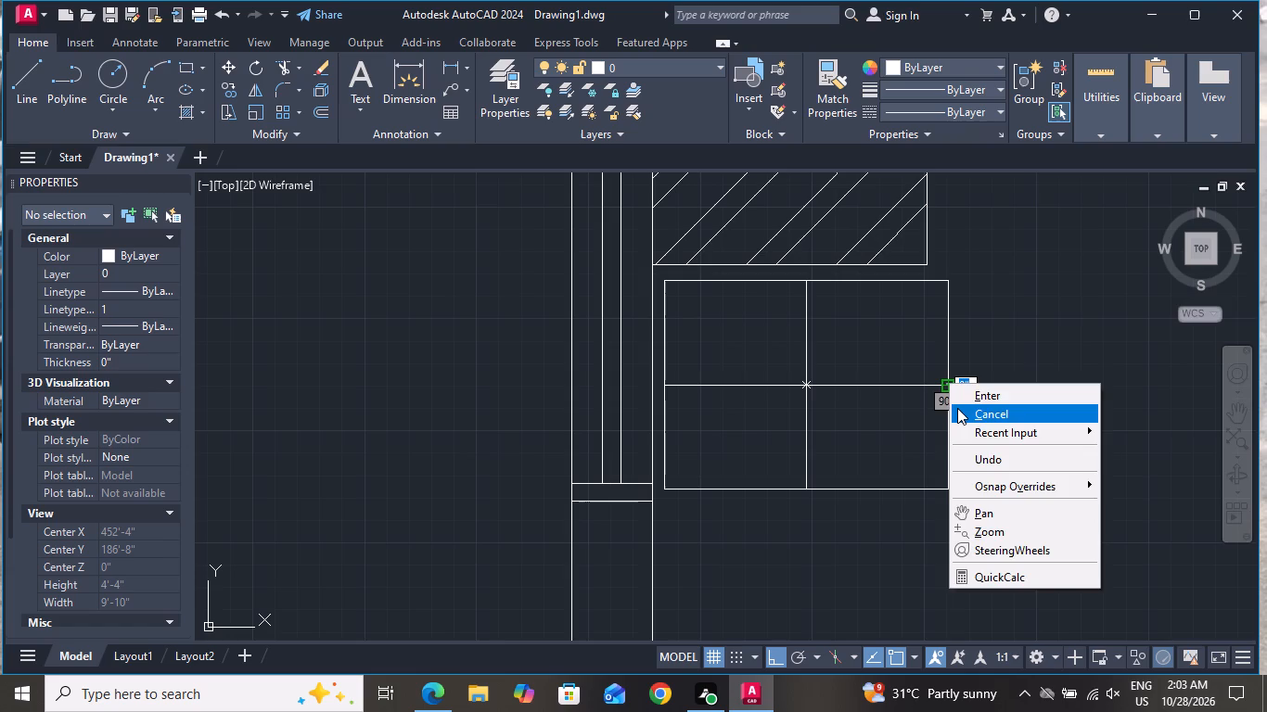
left_click(958, 408)
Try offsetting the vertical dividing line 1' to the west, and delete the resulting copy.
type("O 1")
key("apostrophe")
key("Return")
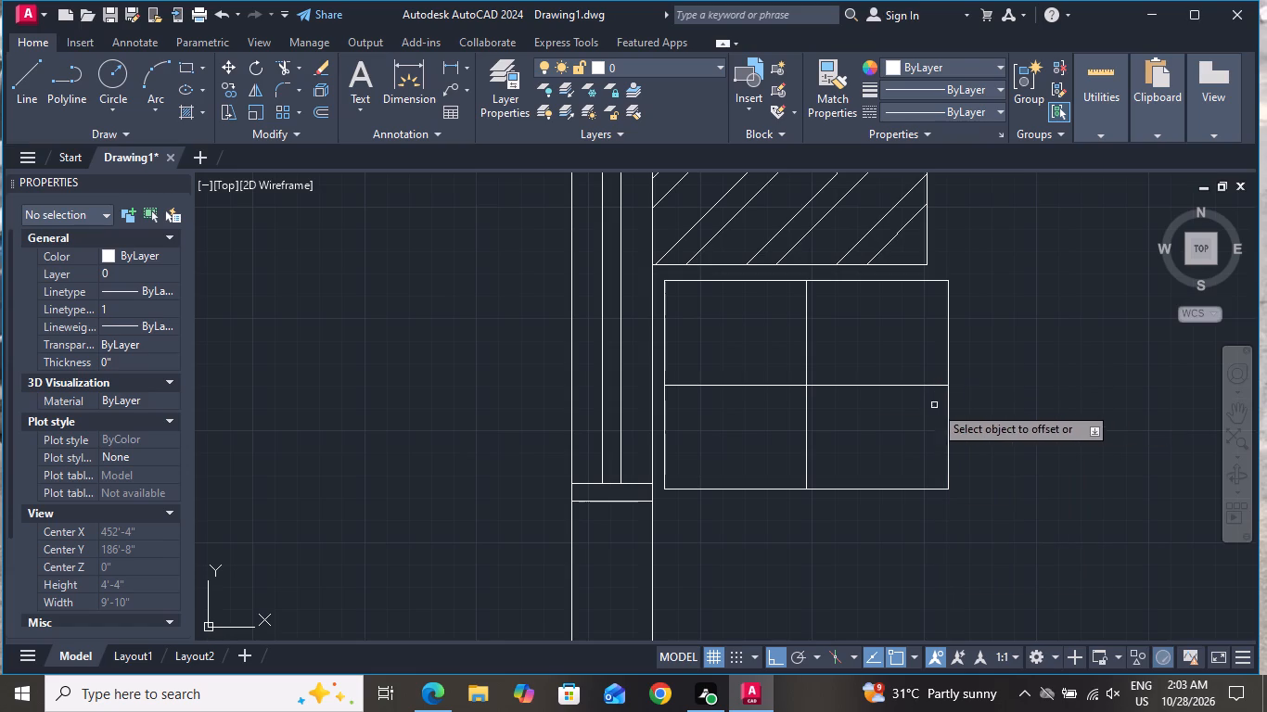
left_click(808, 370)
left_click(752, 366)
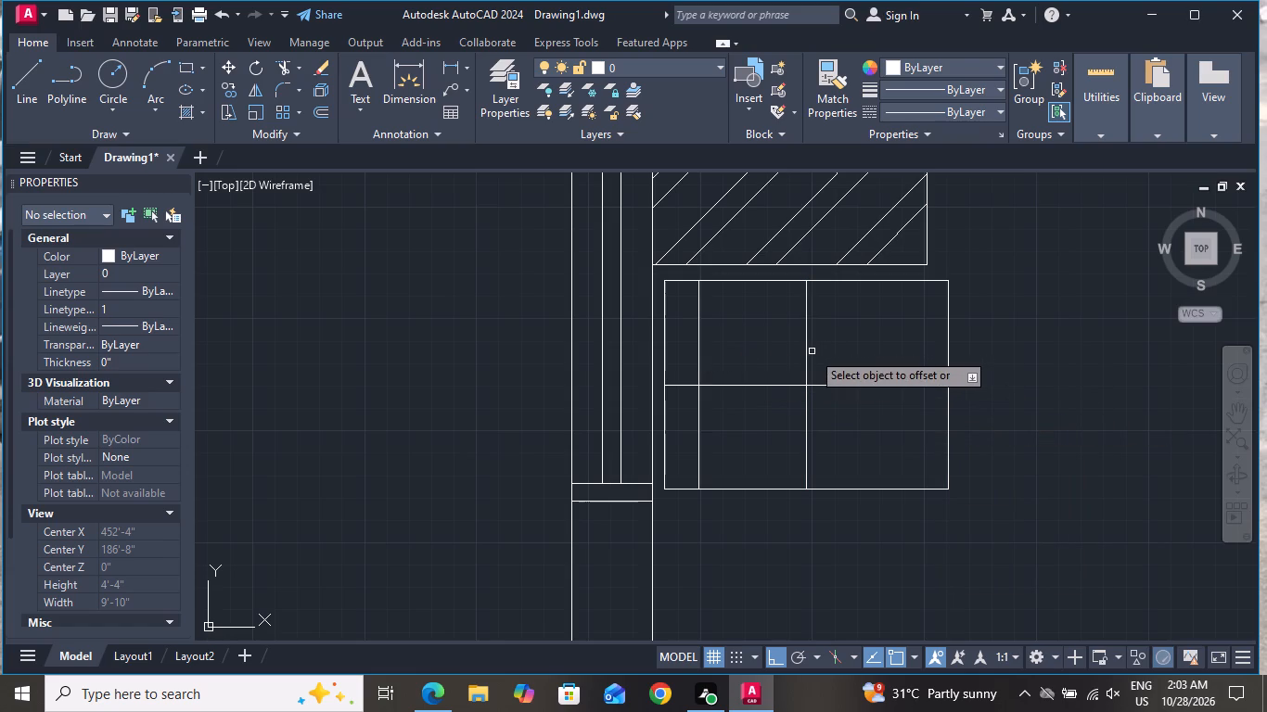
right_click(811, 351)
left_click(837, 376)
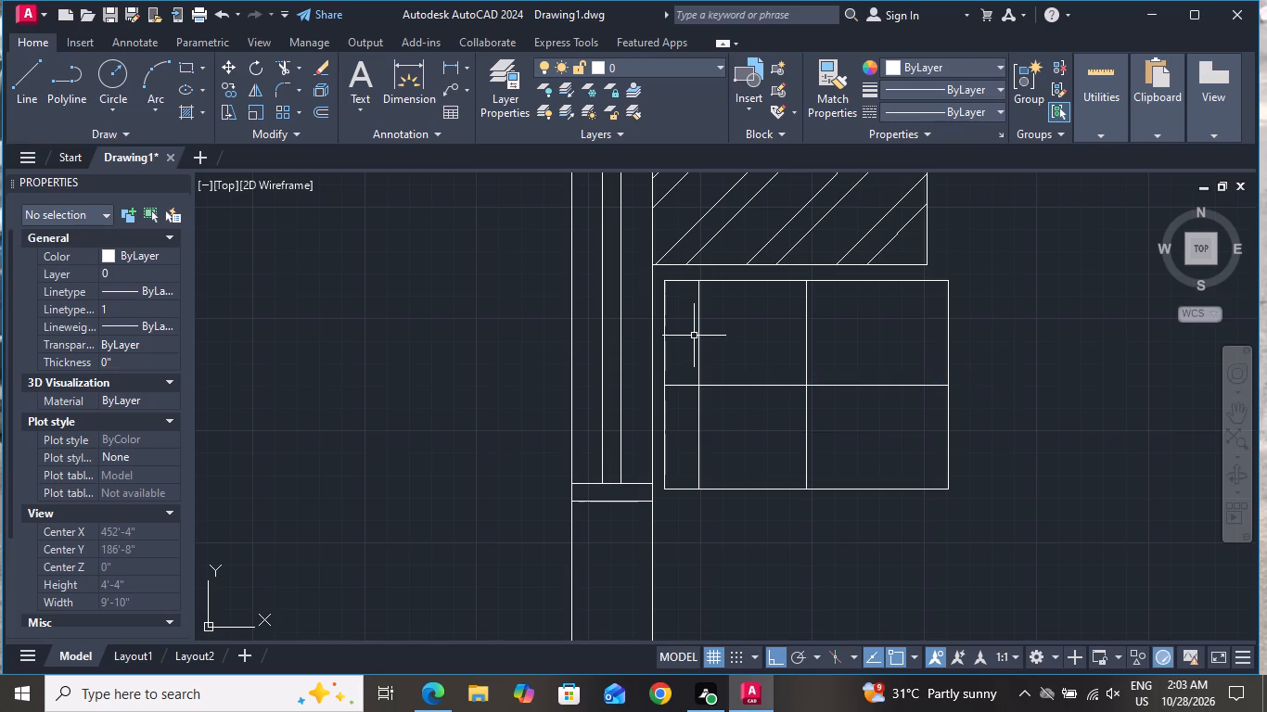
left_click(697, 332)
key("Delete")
Offset the small rectangle's vertical dividing line 1" to both its east and west sides.
type("O")
key("space")
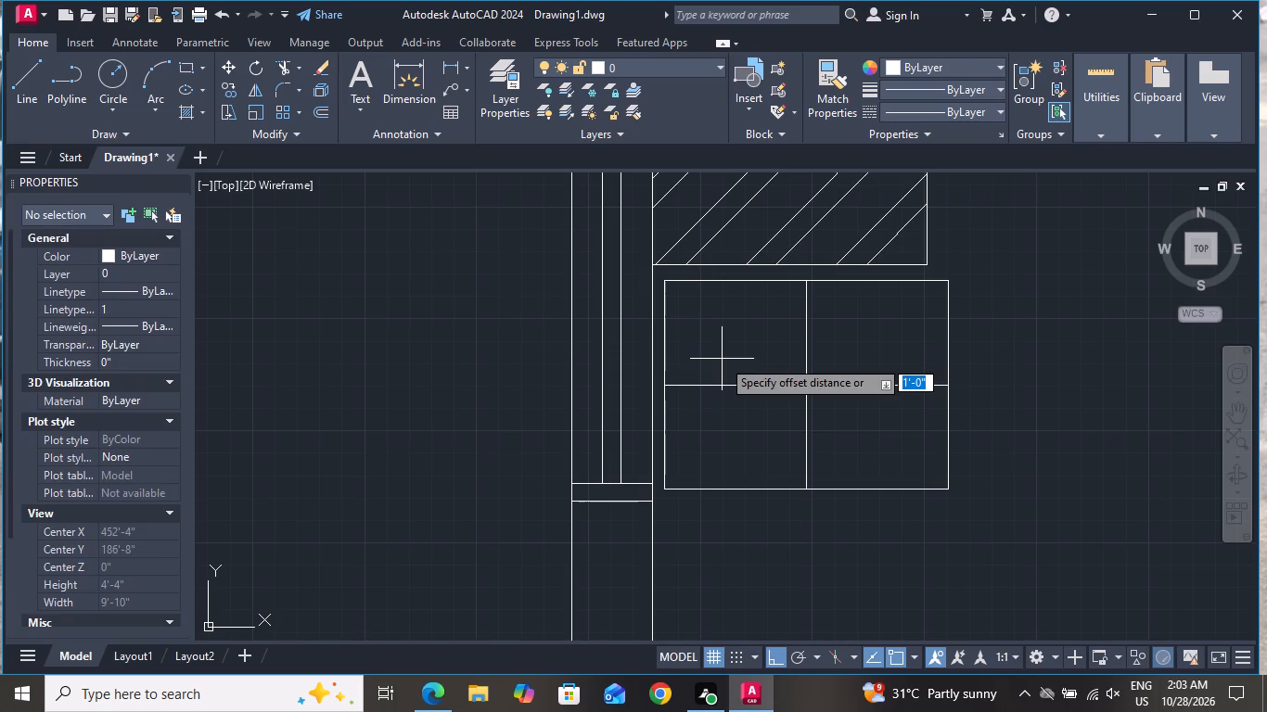
key("1")
key("shift+quotedbl")
key("Return")
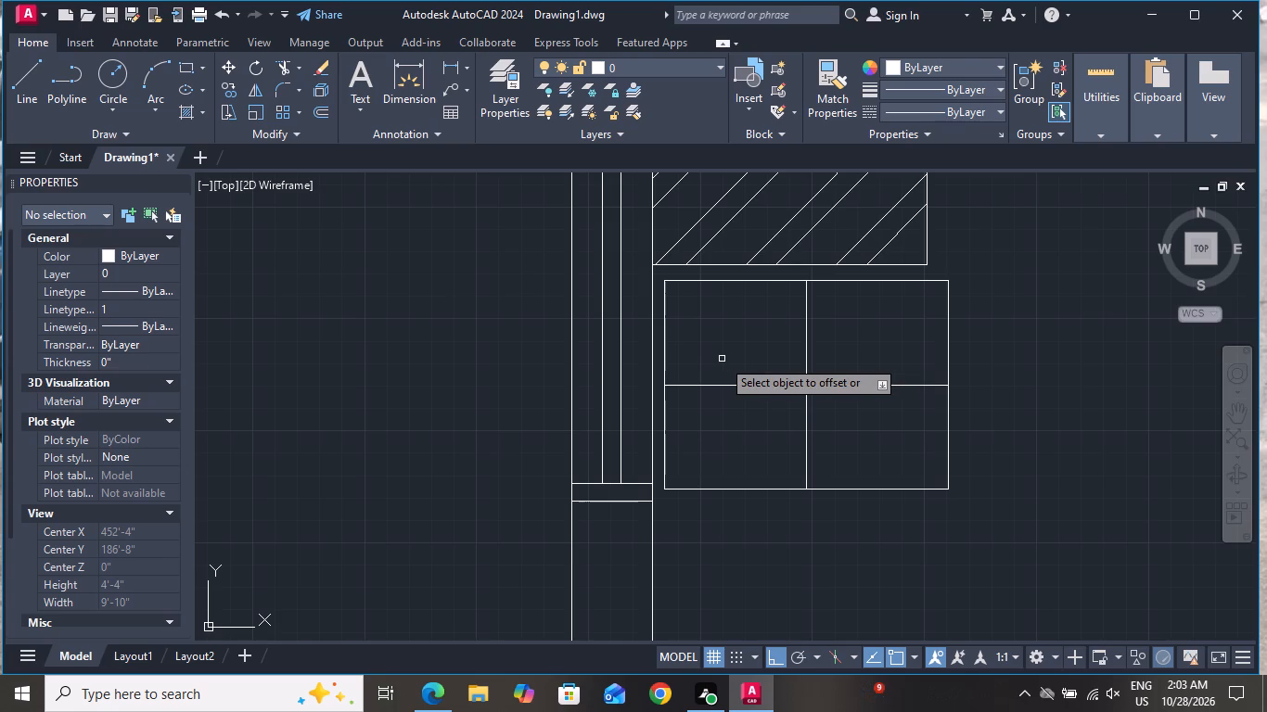
scroll(799, 346, "up", 1)
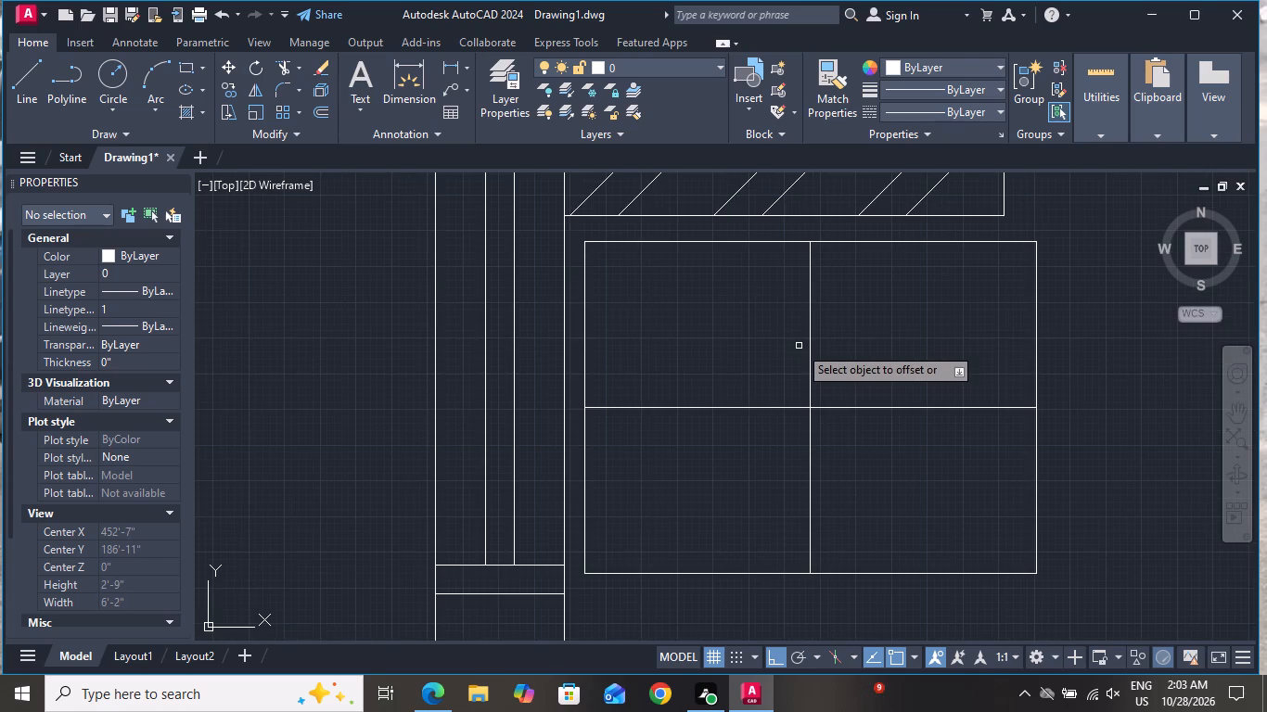
left_click(809, 337)
left_click(819, 337)
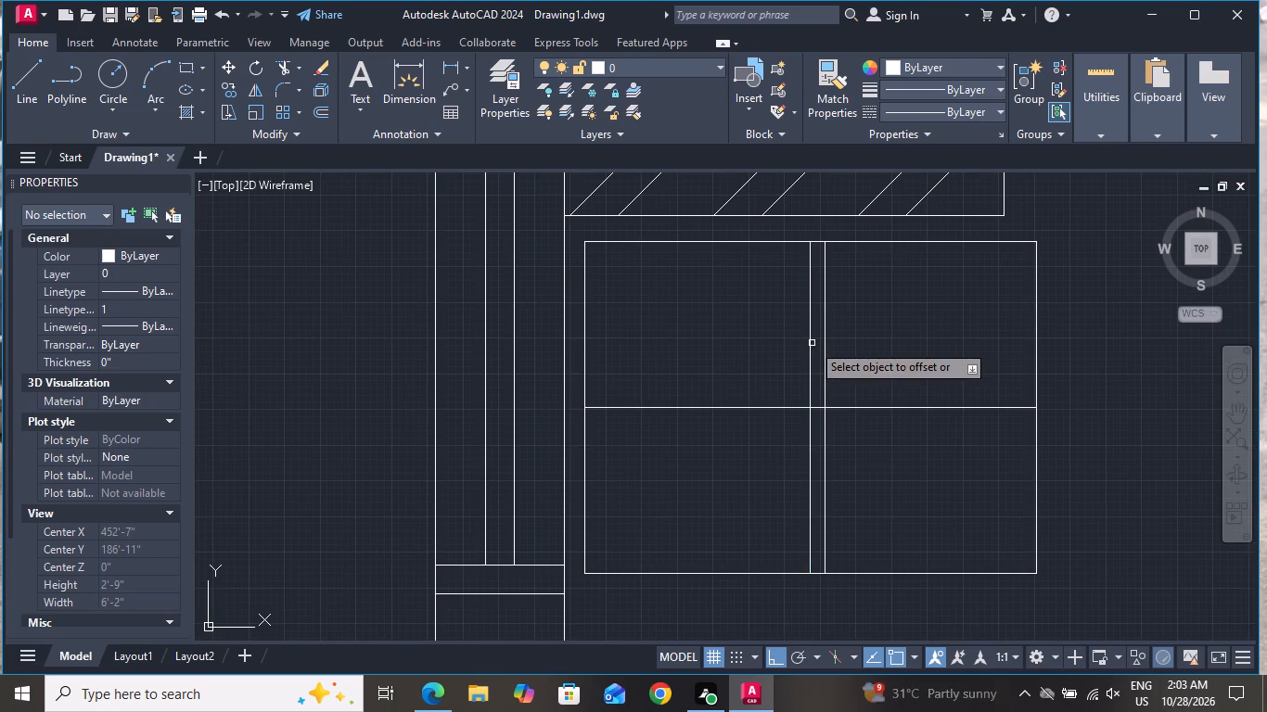
left_click(812, 343)
left_click(761, 351)
right_click(759, 353)
left_click(776, 379)
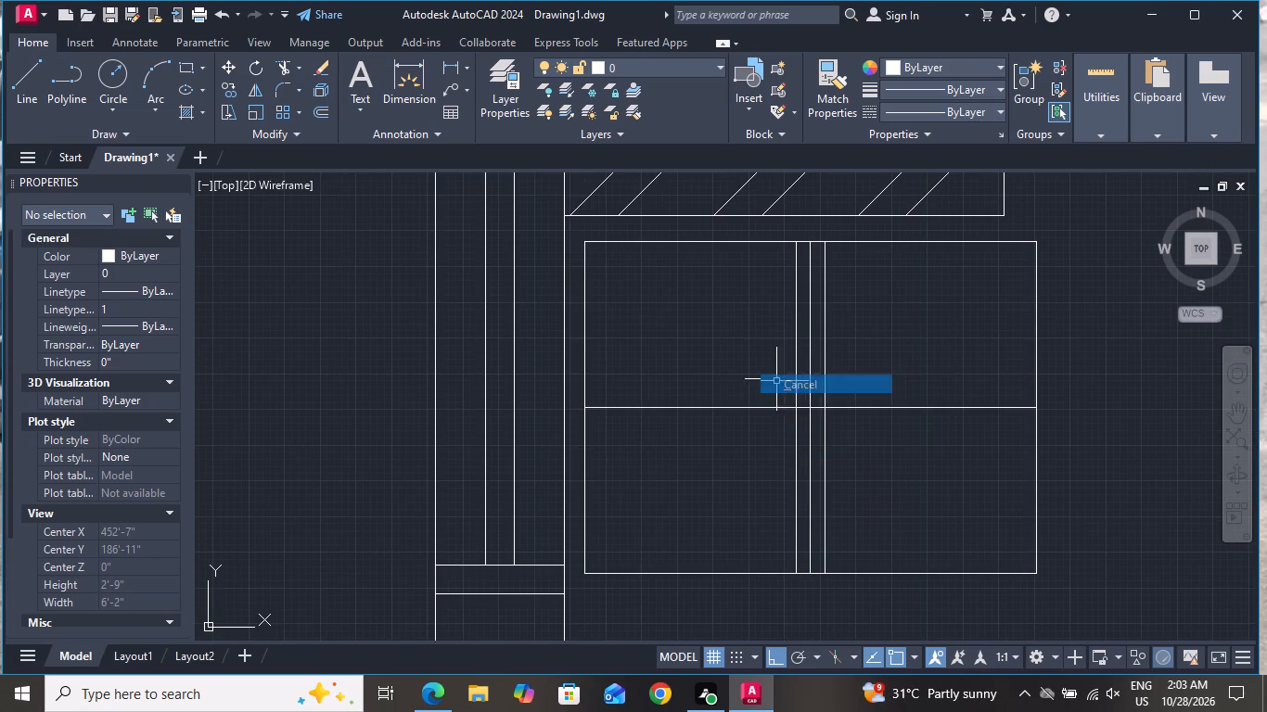
Offset the small rectangle's horizontal dividing line 1" to both its south and north sides.
key("o")
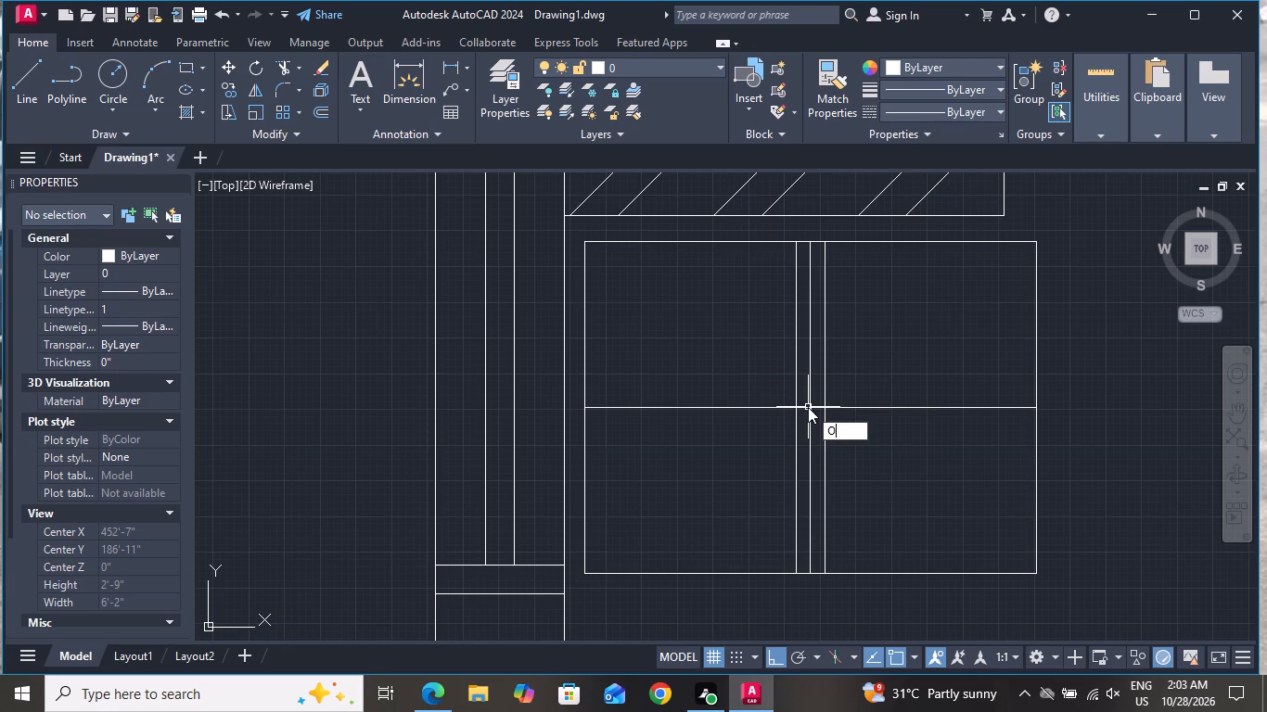
key("space")
type("1")
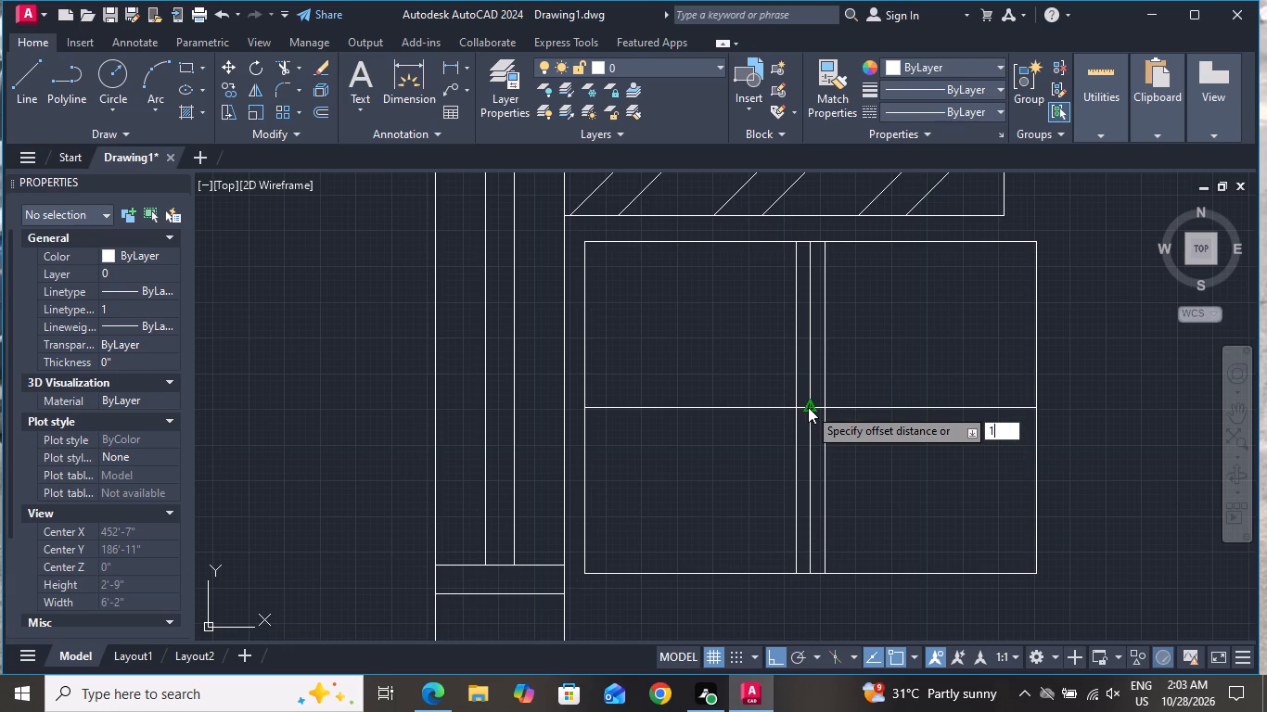
key("shift+quotedbl")
key("Return")
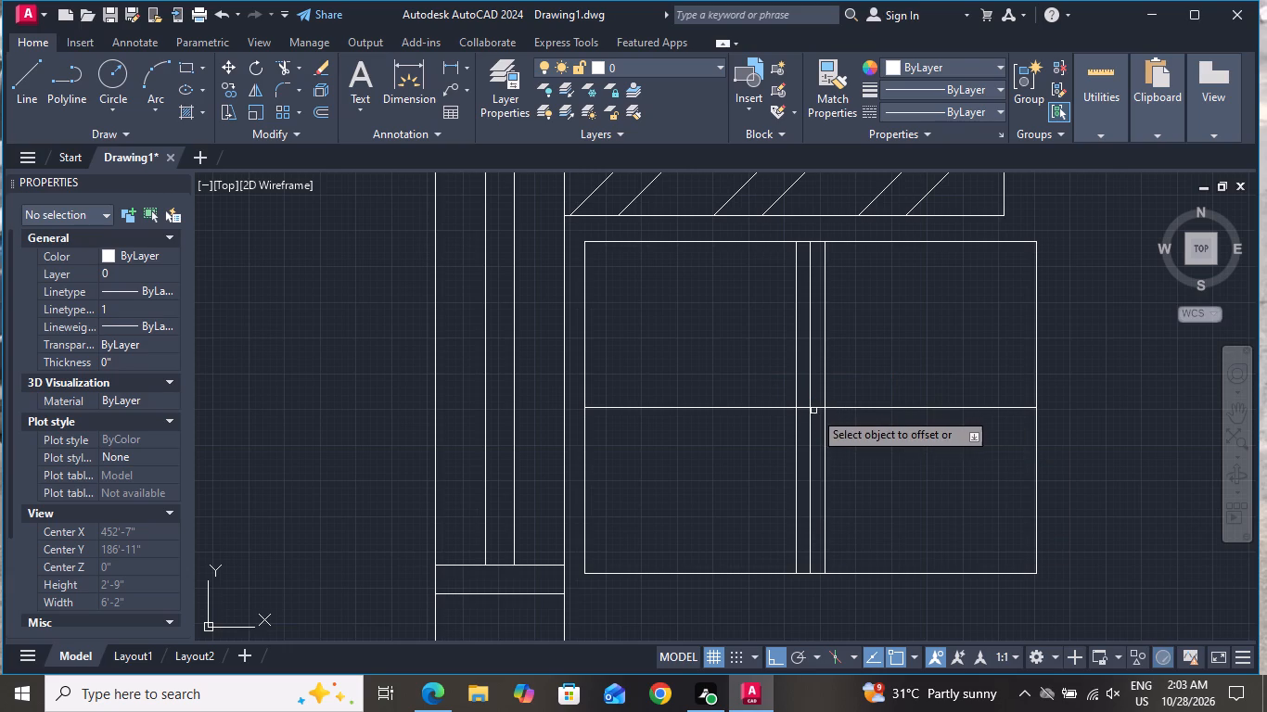
left_click(886, 410)
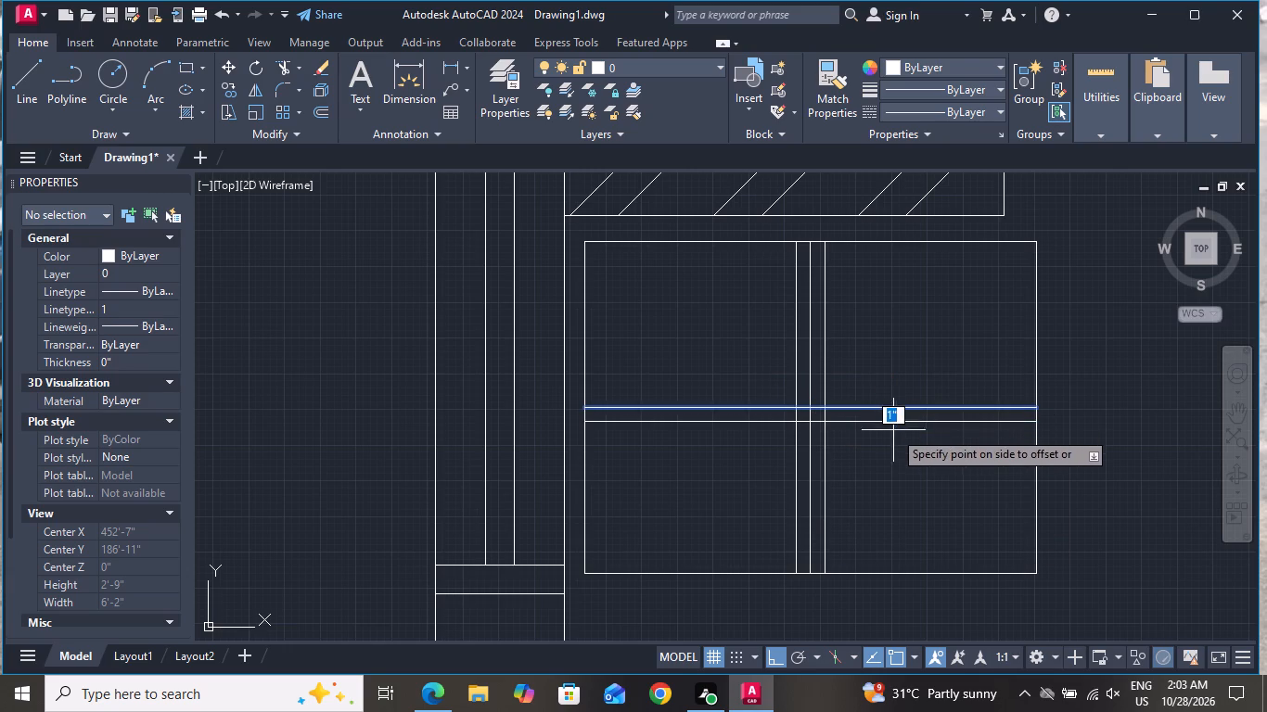
left_click(894, 430)
left_click(888, 405)
left_click(882, 384)
right_click(885, 303)
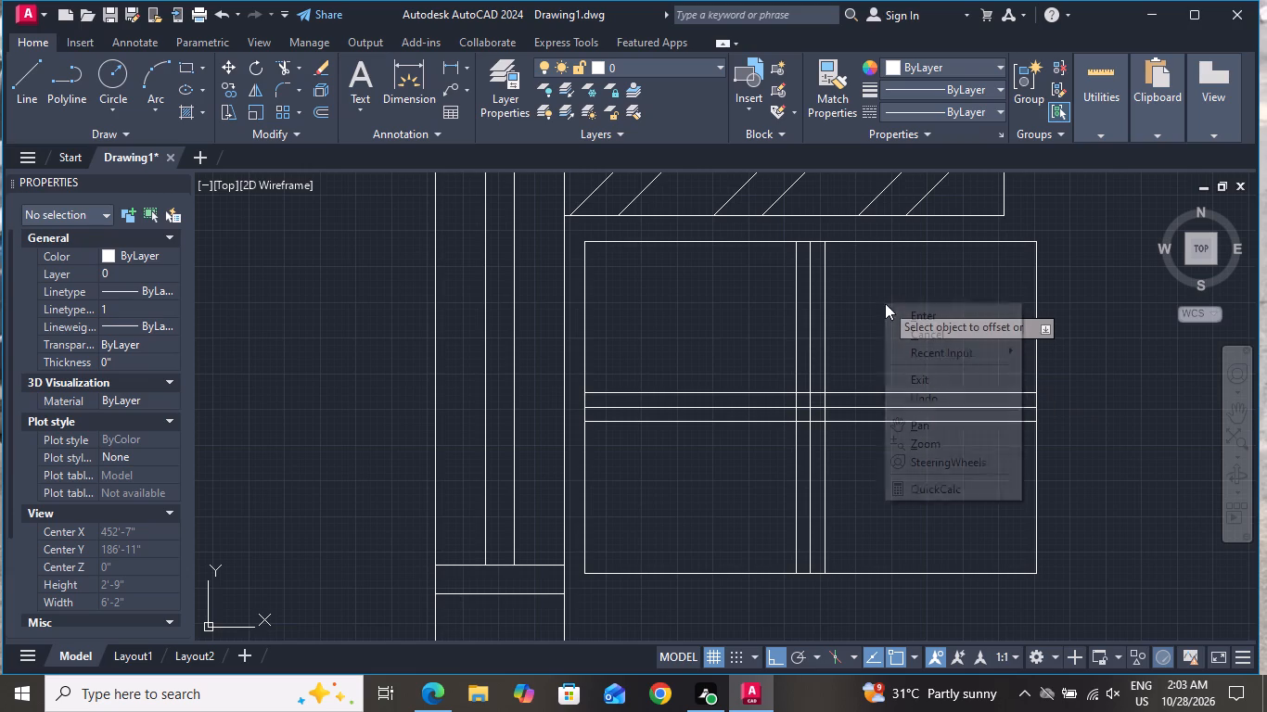
left_click(904, 331)
Delete the original vertical and horizontal centre lines, keeping the offset pairs in the small rectangle.
scroll(816, 404, "up", 4)
left_click(808, 391)
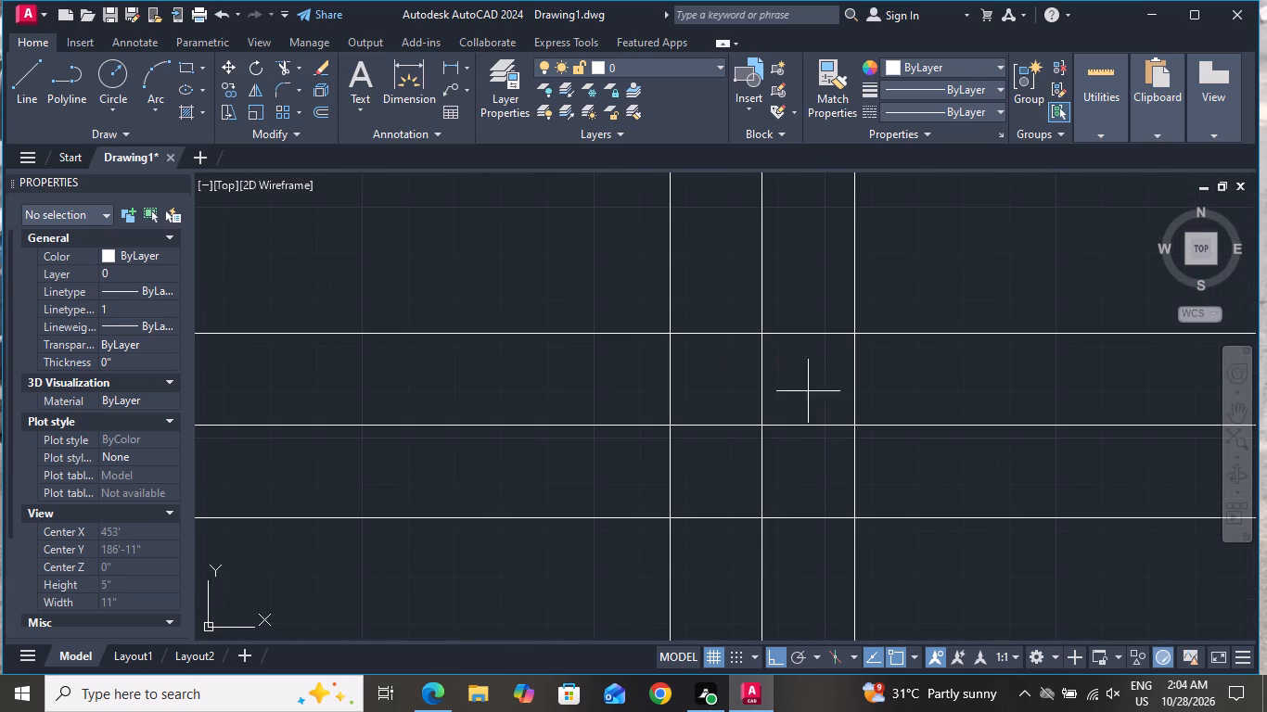
left_click(720, 464)
key("Delete")
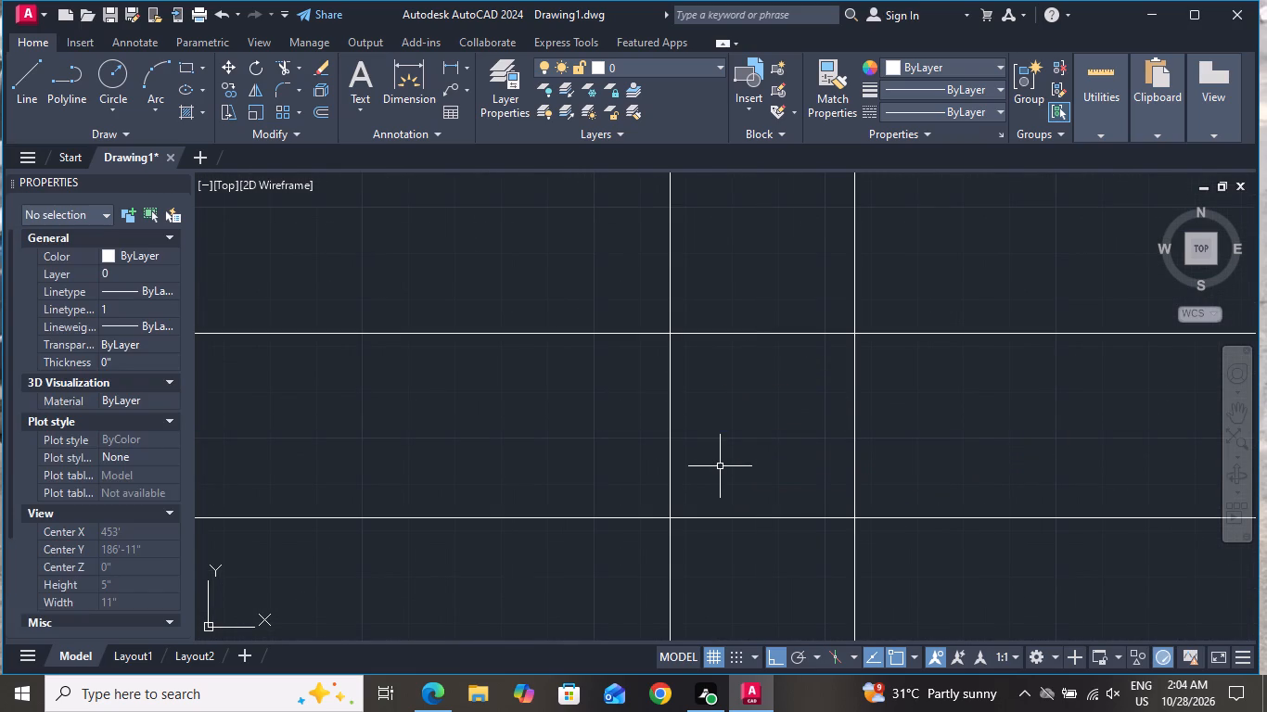
Trim the line segments inside the central crossing so the two 1" offset pairs form an open cross between four compartments.
scroll(776, 477, "down", 6)
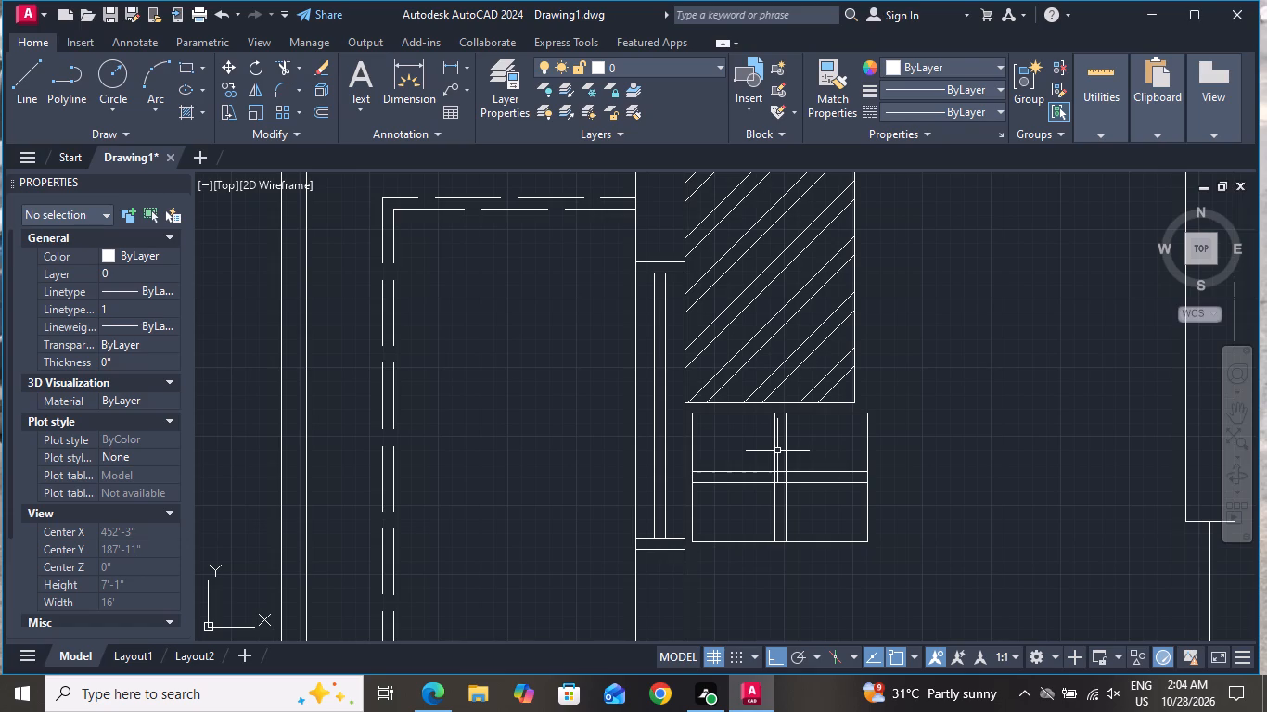
scroll(774, 481, "up", 1)
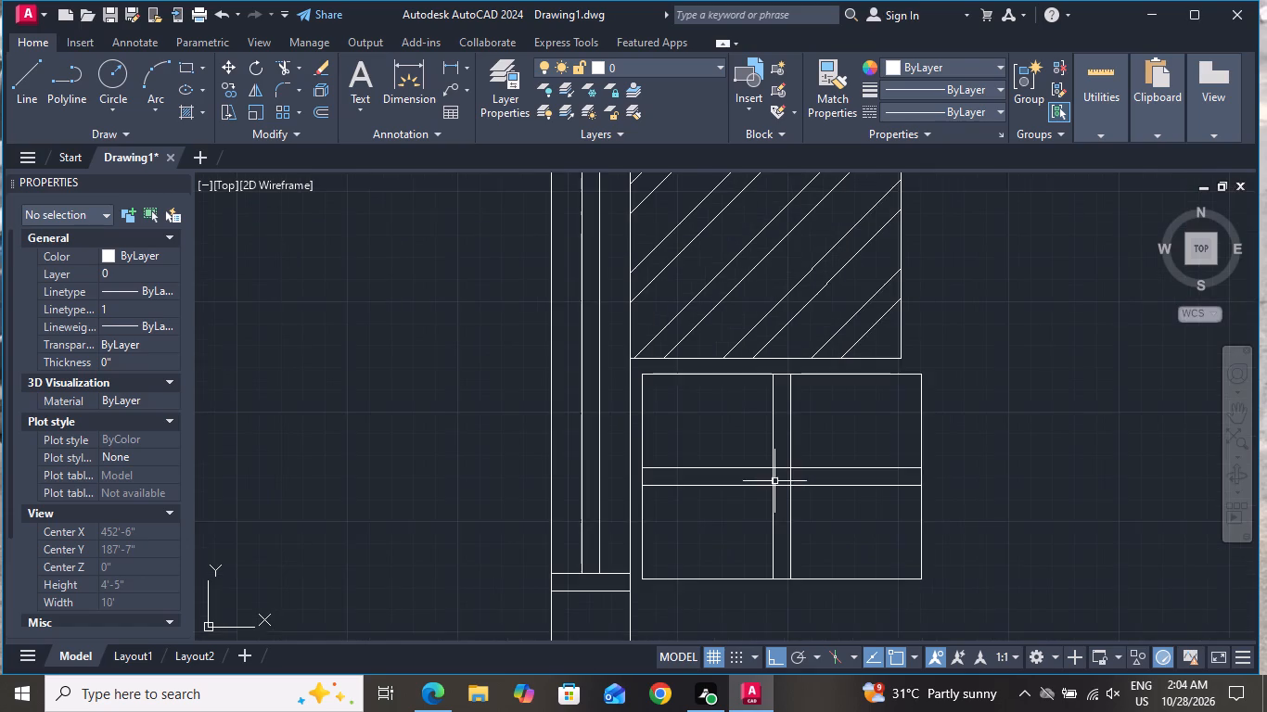
scroll(774, 481, "up", 1)
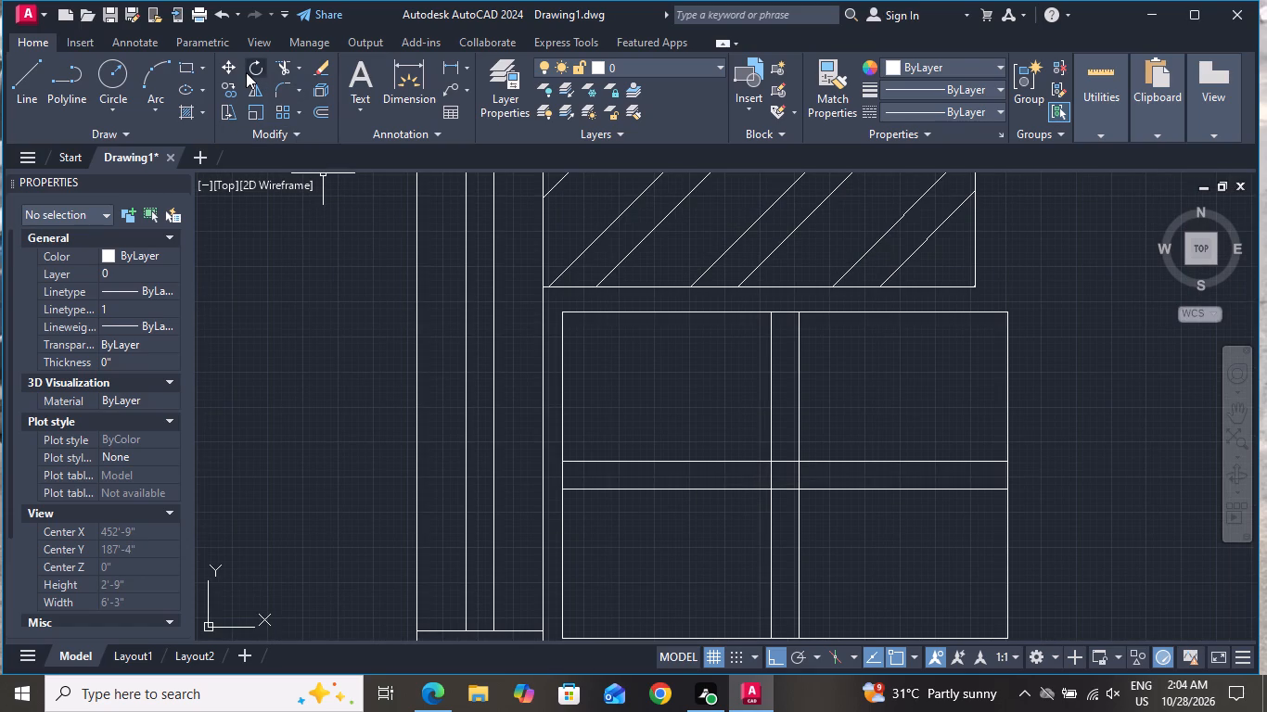
left_click(286, 62)
scroll(669, 469, "up", 2)
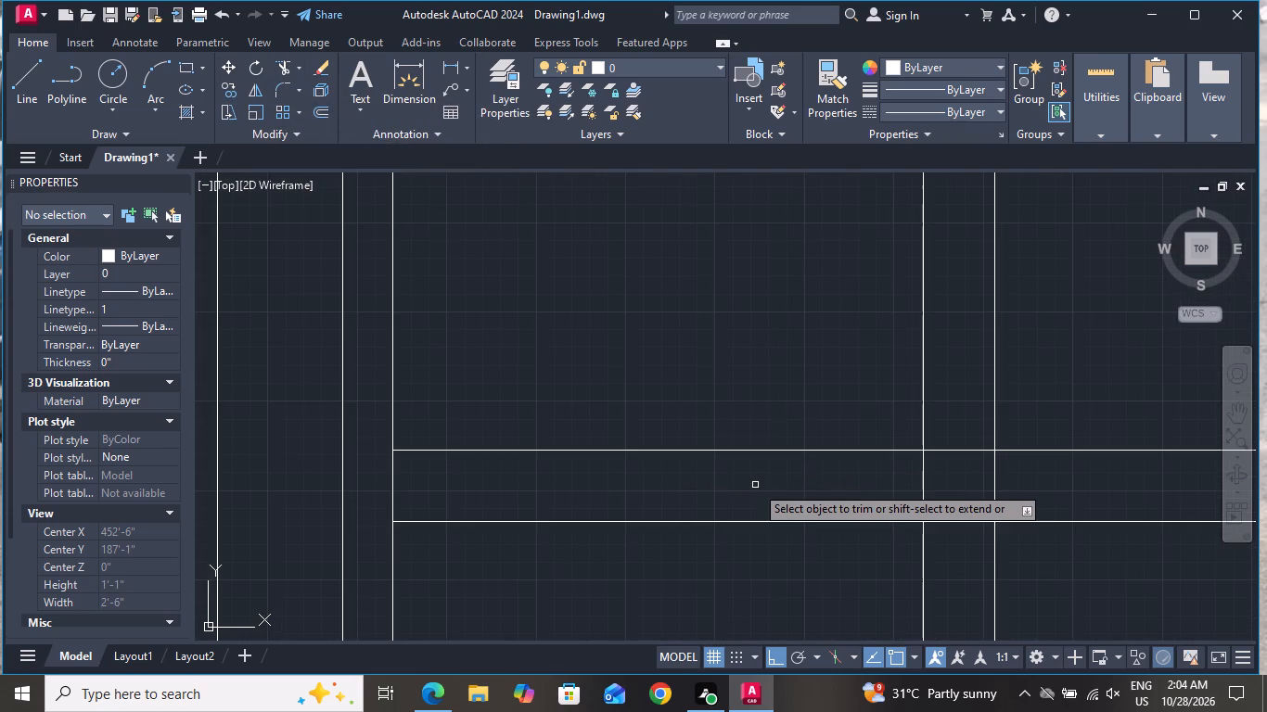
scroll(941, 501, "up", 1)
left_click(885, 492)
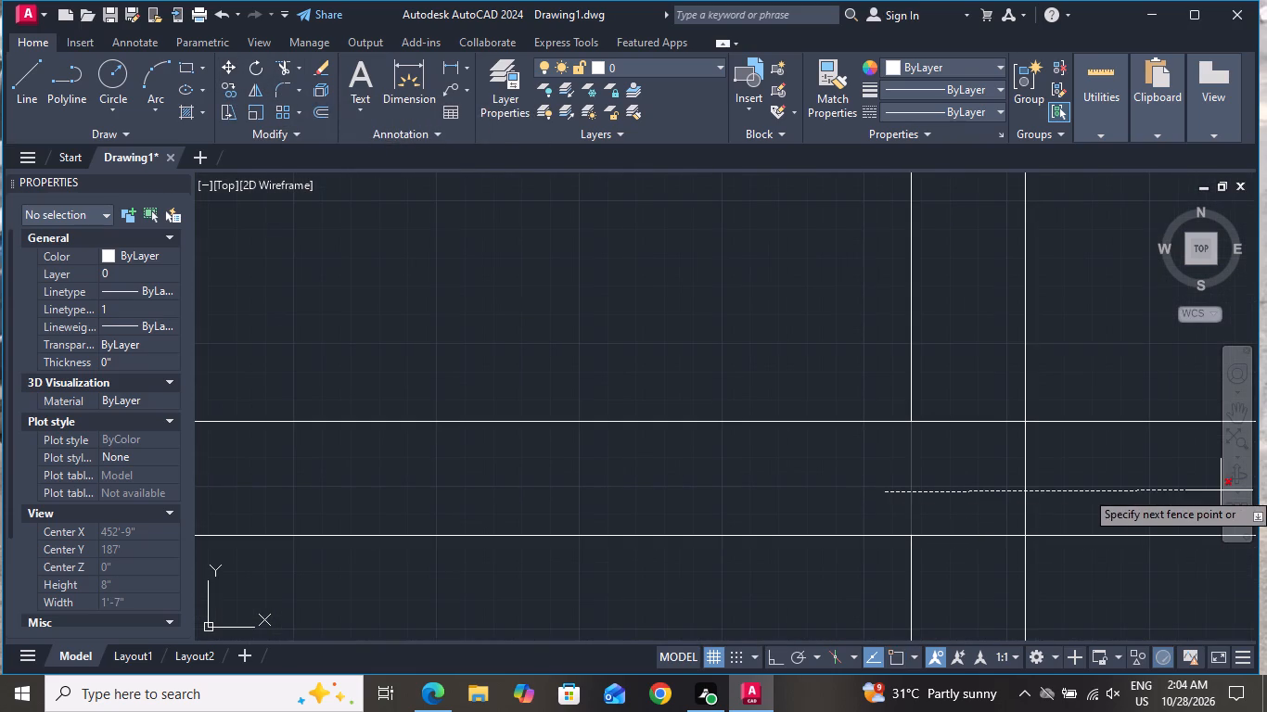
left_click(1161, 484)
left_click(966, 396)
left_click(987, 574)
scroll(926, 452, "down", 2)
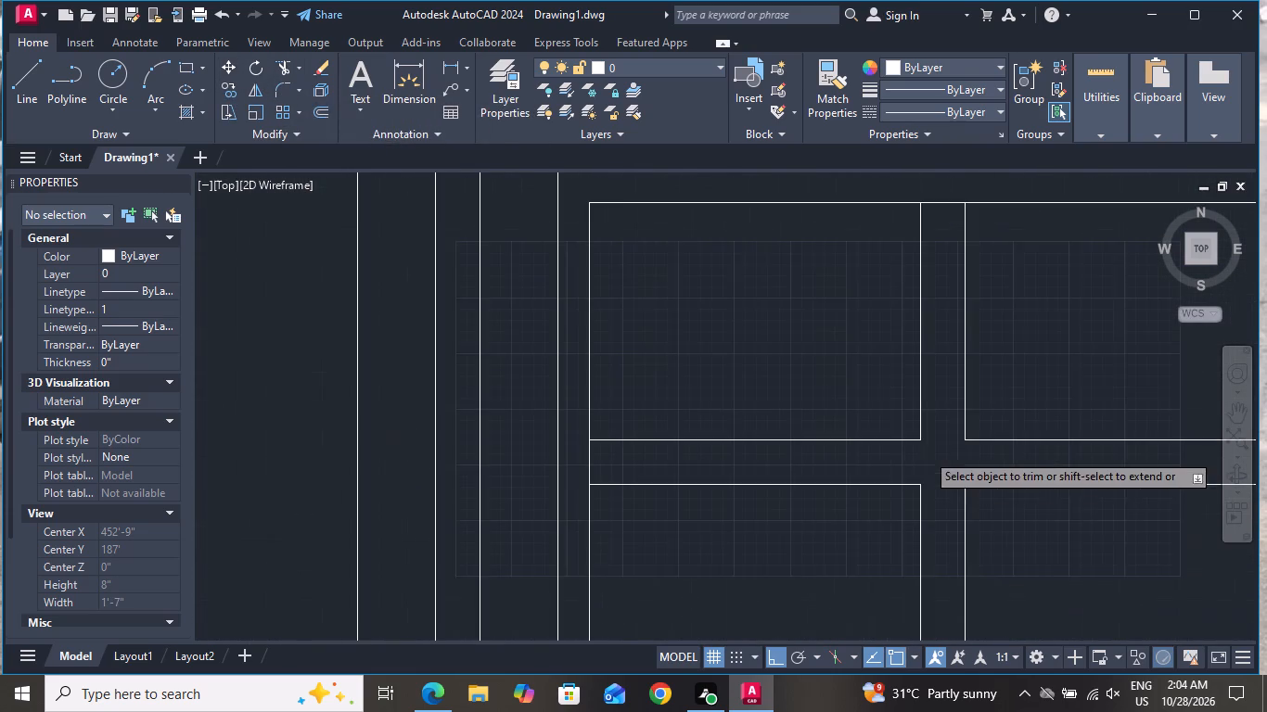
scroll(1013, 499, "down", 1)
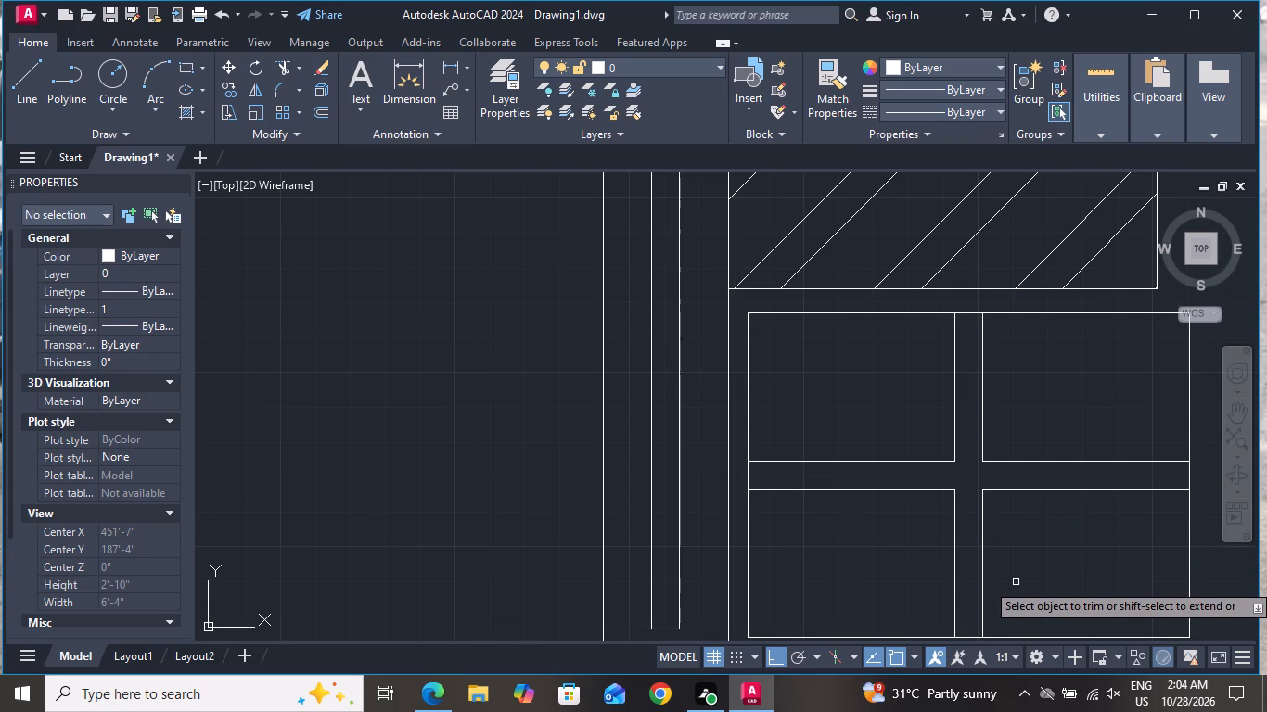
right_click(1015, 582)
left_click(1080, 362)
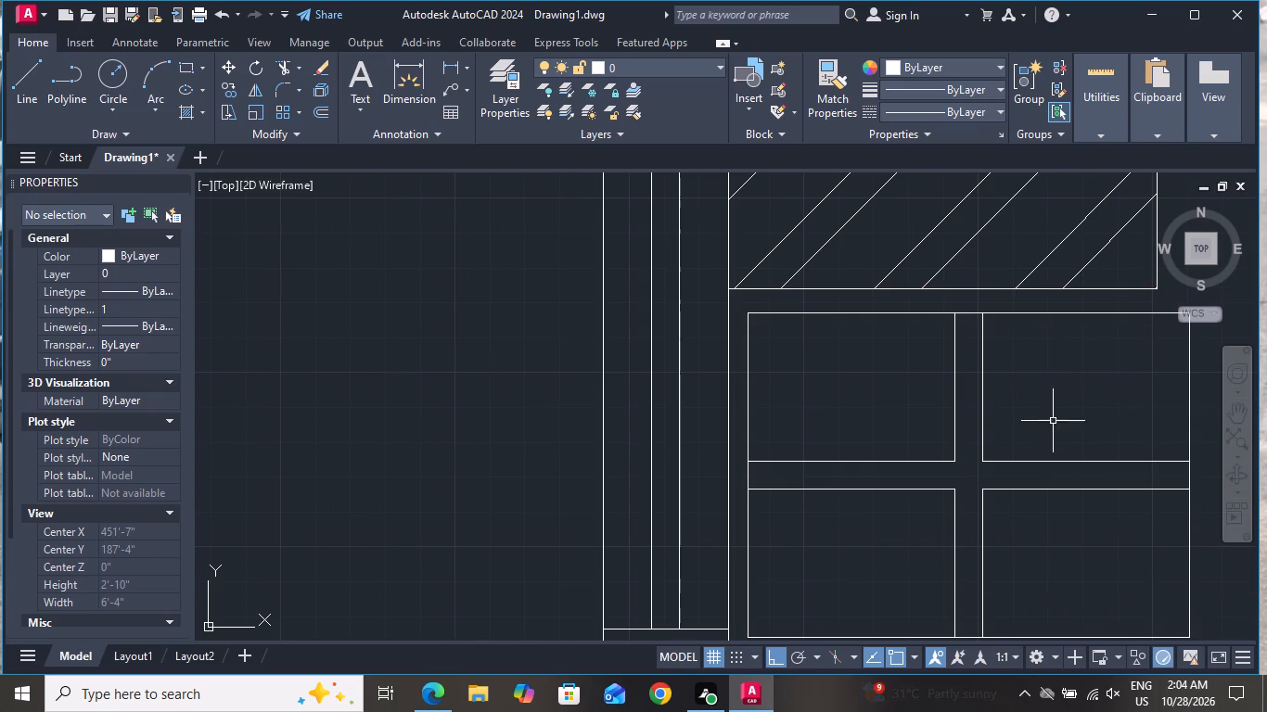
Draw a circle of about 2" radius near the middle of the small rectangle's north-west compartment.
scroll(1035, 452, "down", 1)
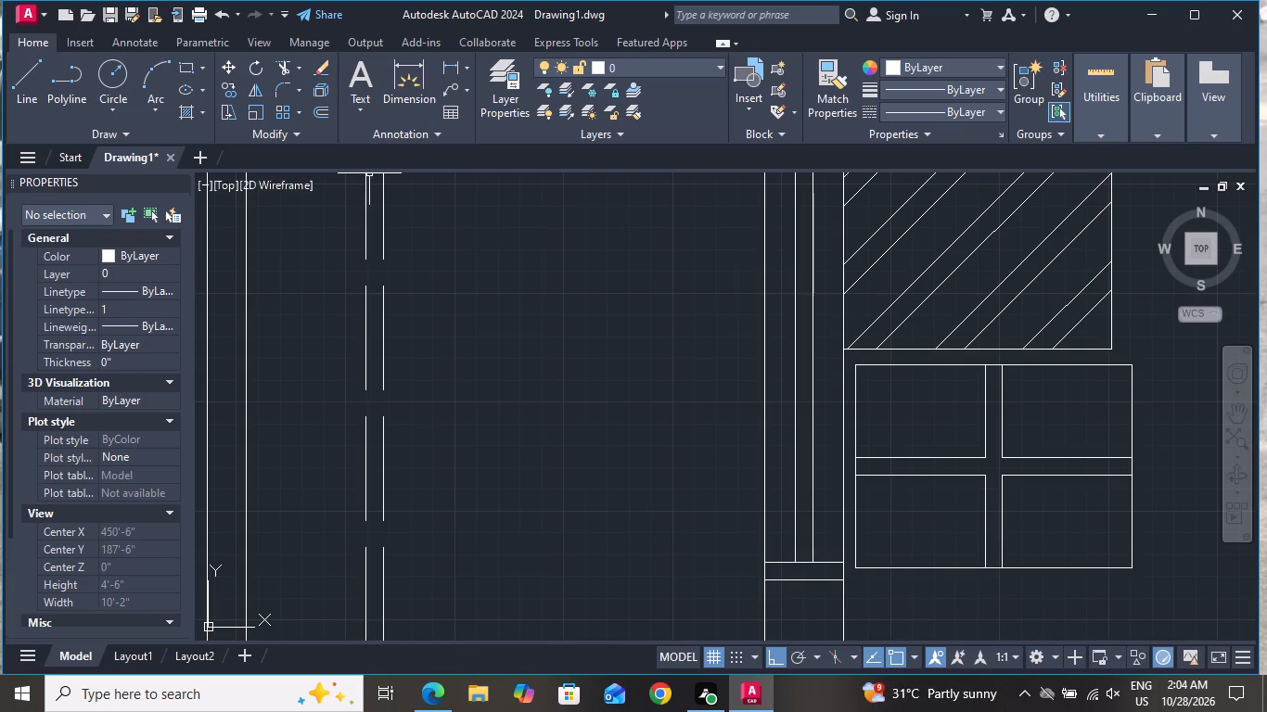
left_click(116, 70)
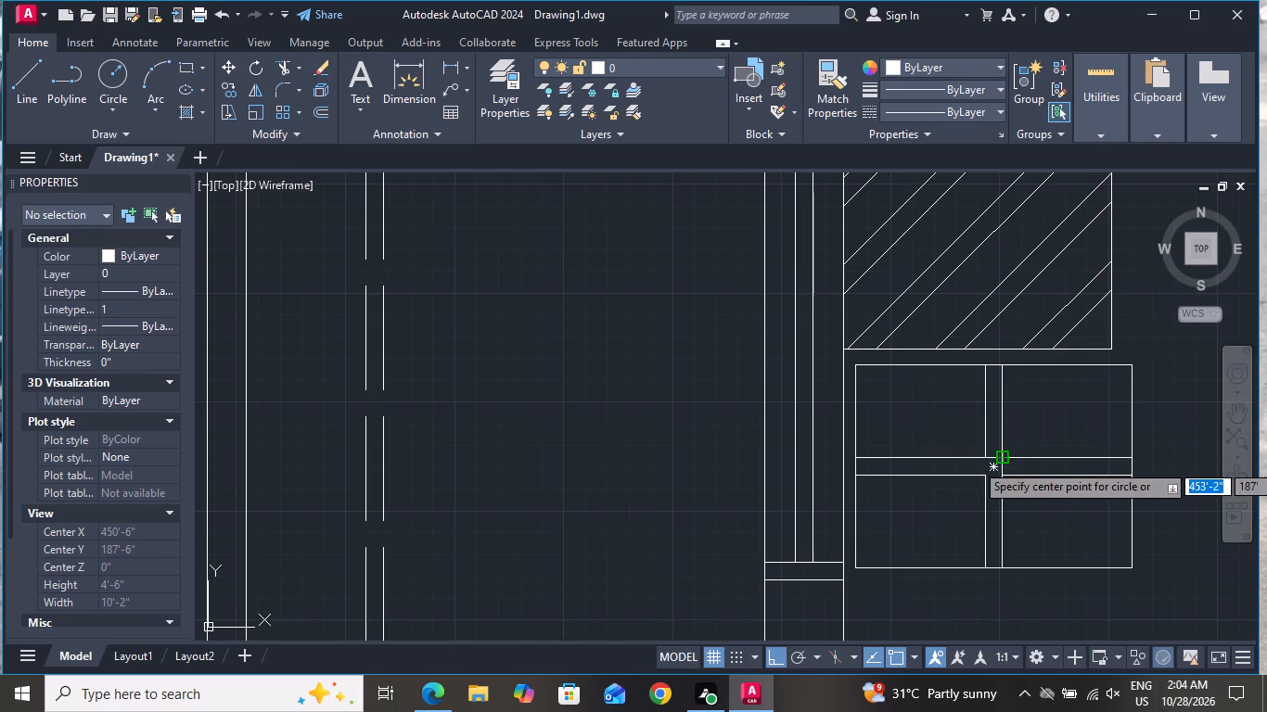
left_click(918, 412)
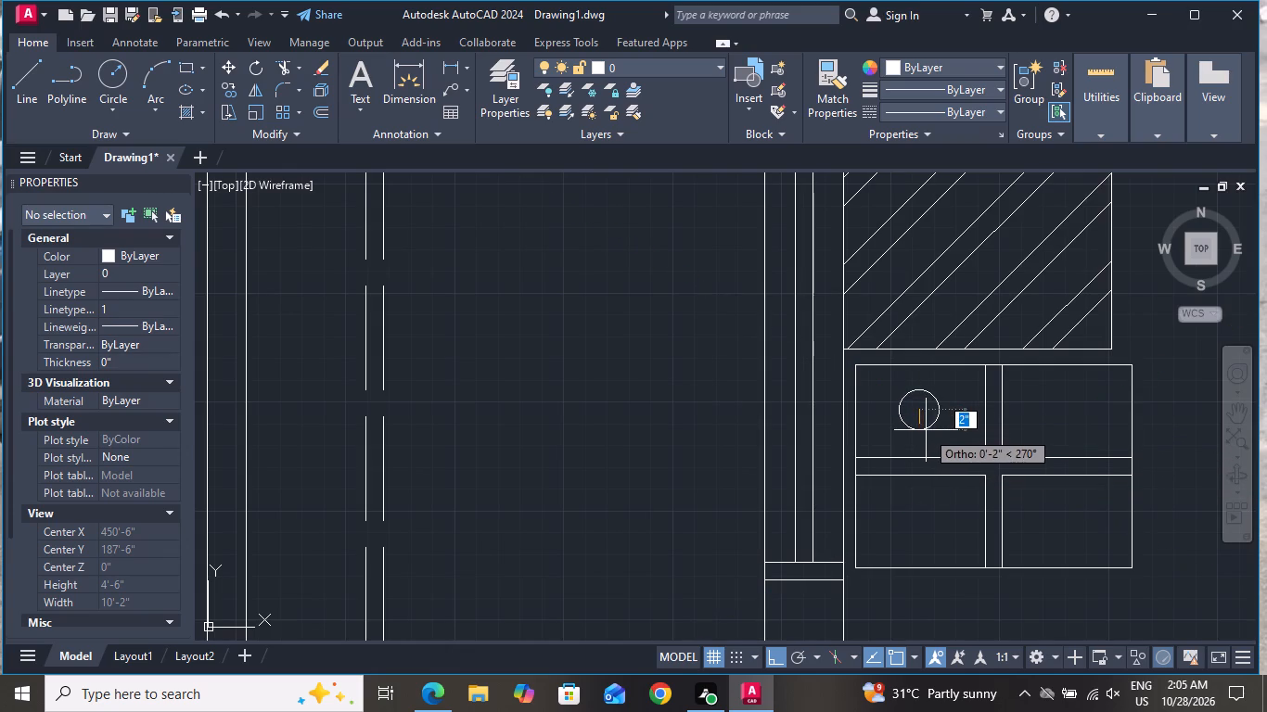
left_click(926, 430)
Move the circle slightly south so it sits closer to the vertical middle of the north-west compartment.
left_click(928, 426)
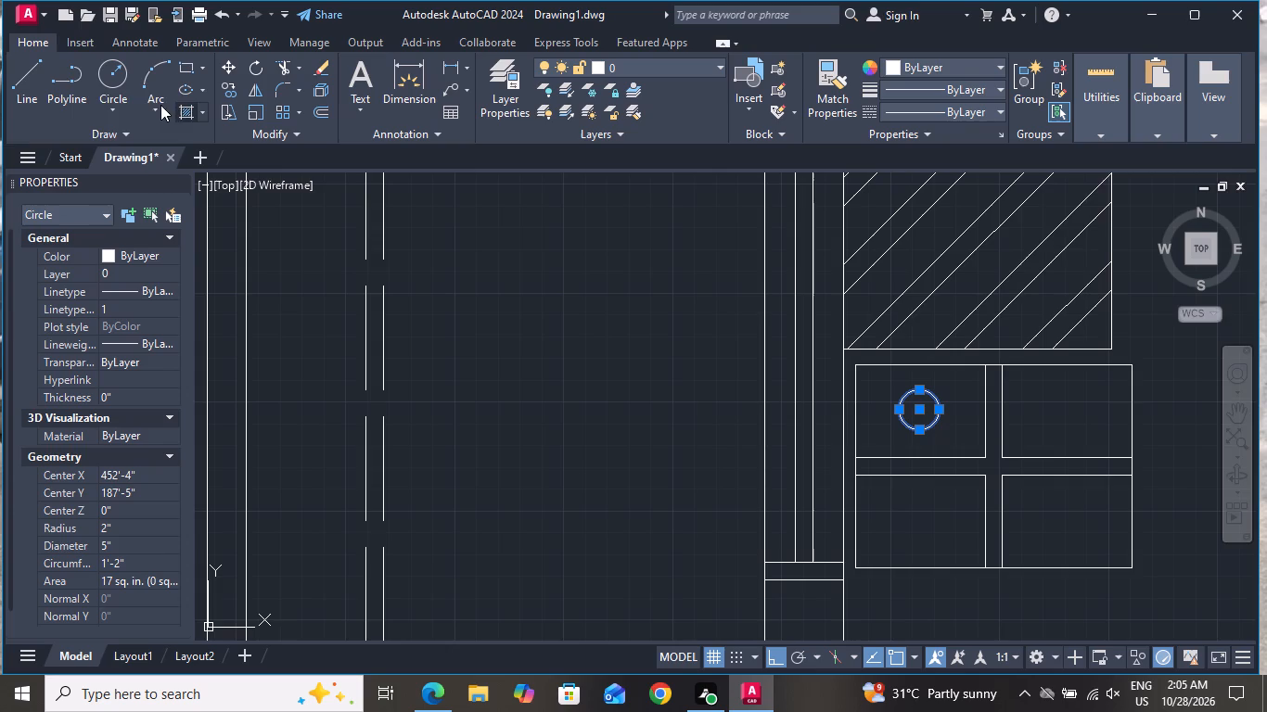
left_click(221, 63)
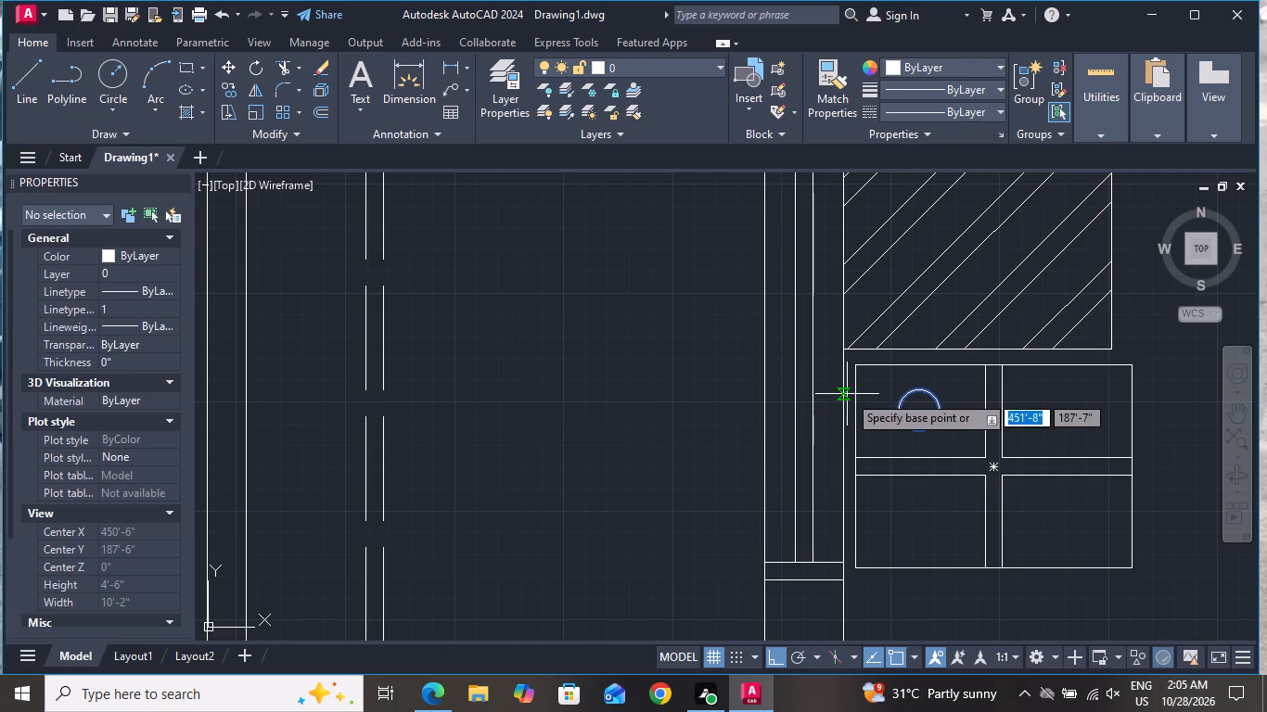
left_click(920, 406)
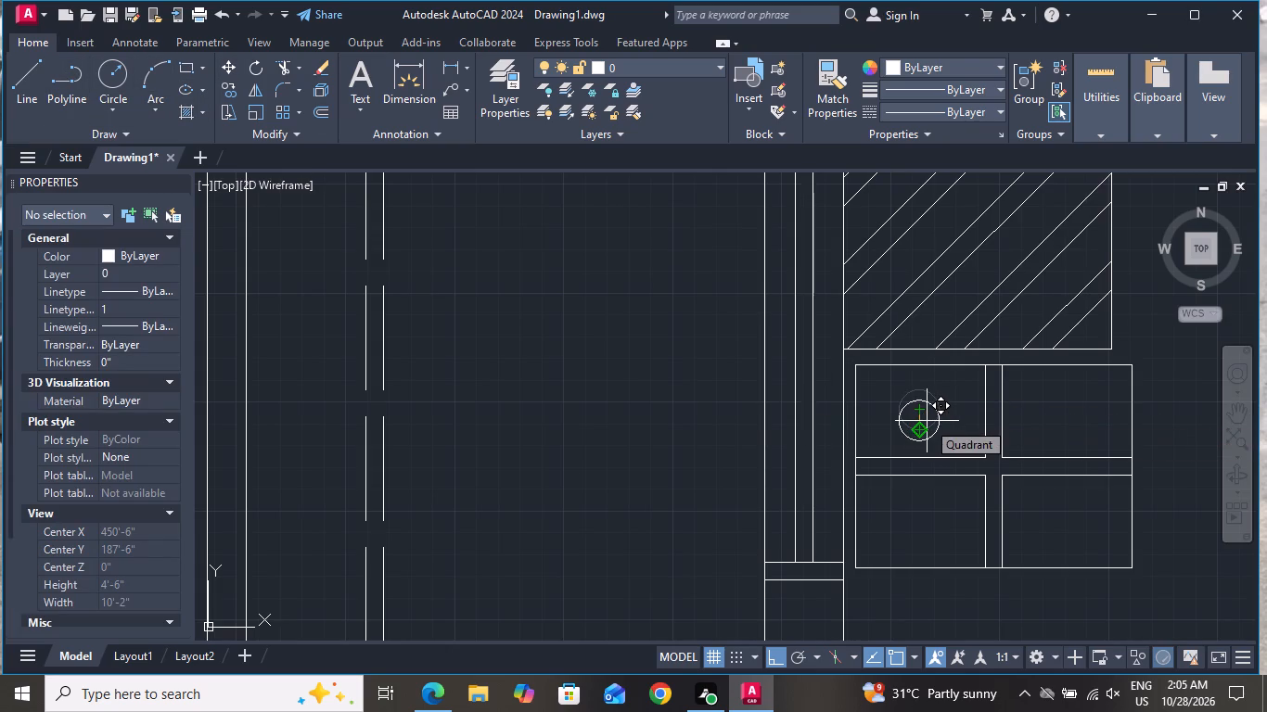
scroll(928, 422, "up", 2)
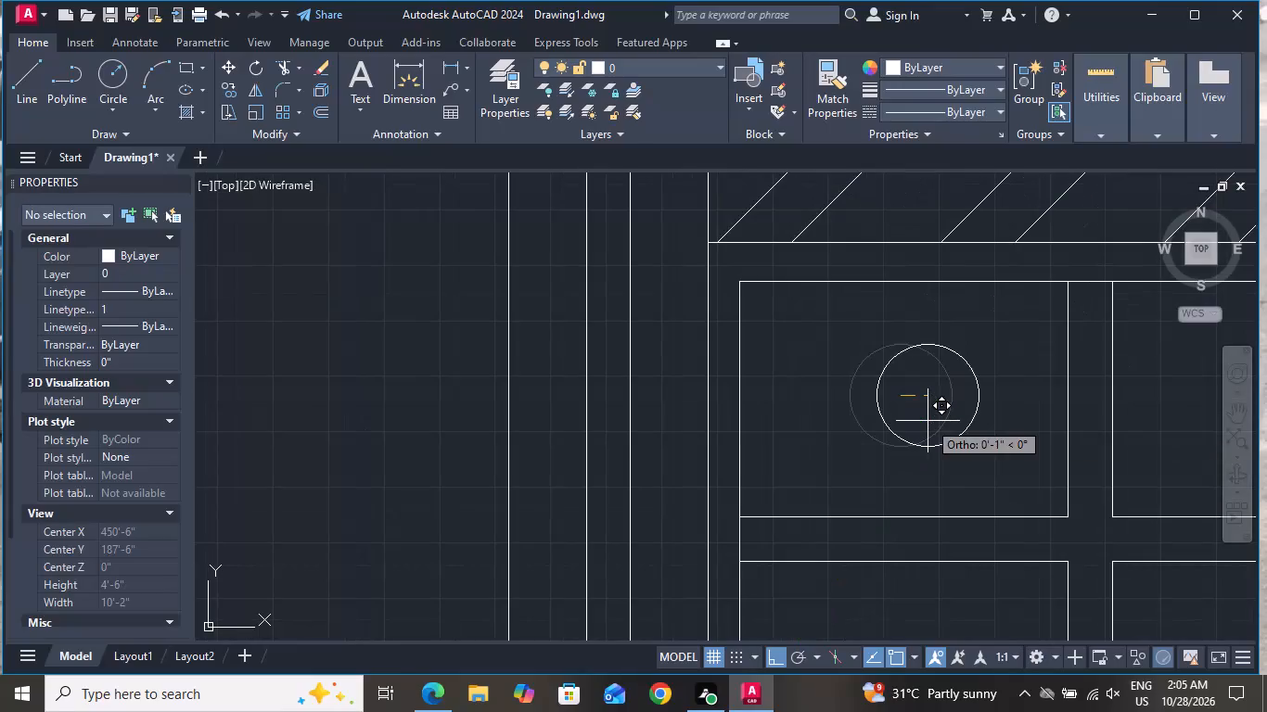
left_click(909, 416)
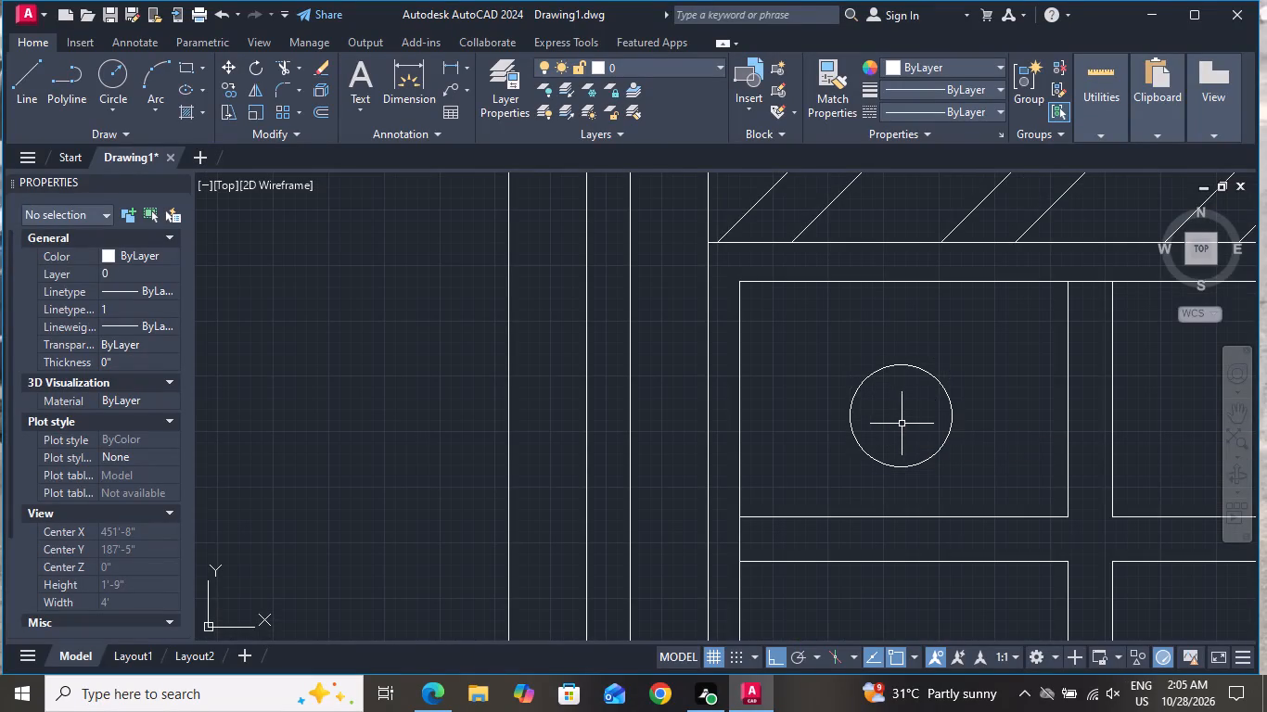
Draw straight lines from the circle's east and north quadrants to the compartment's east and north edges.
scroll(918, 430, "down", 1)
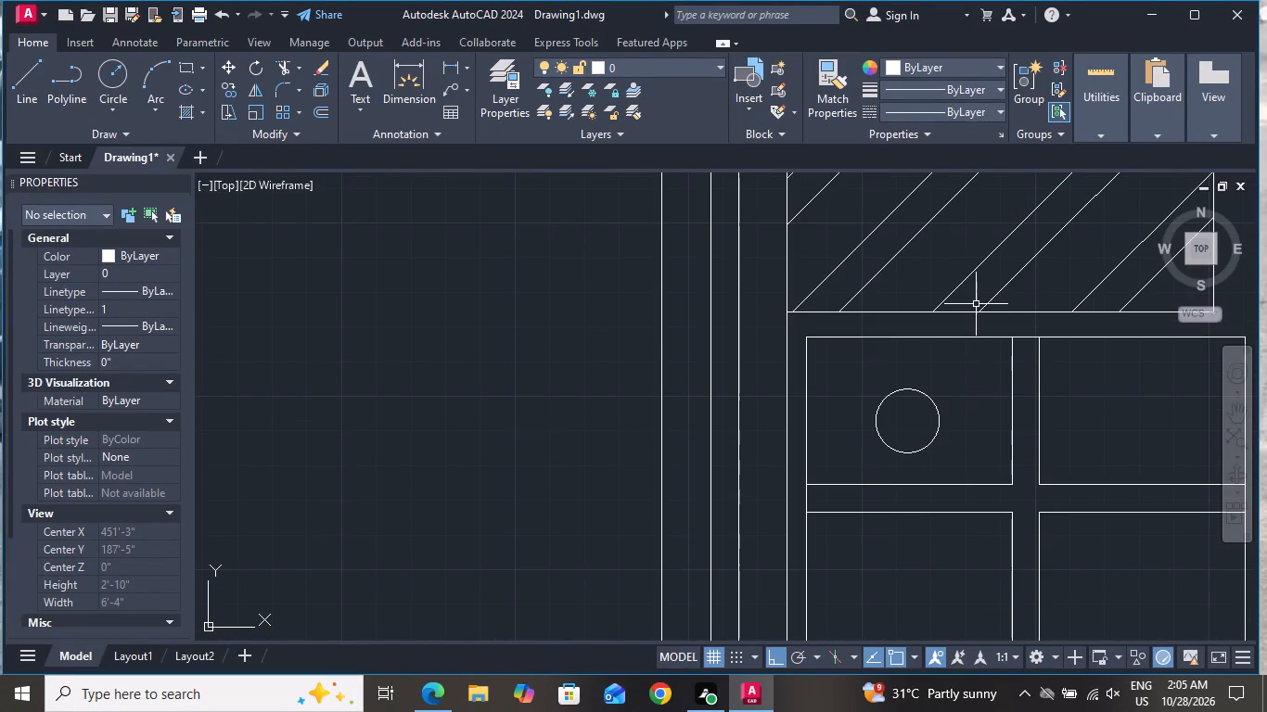
left_click(22, 70)
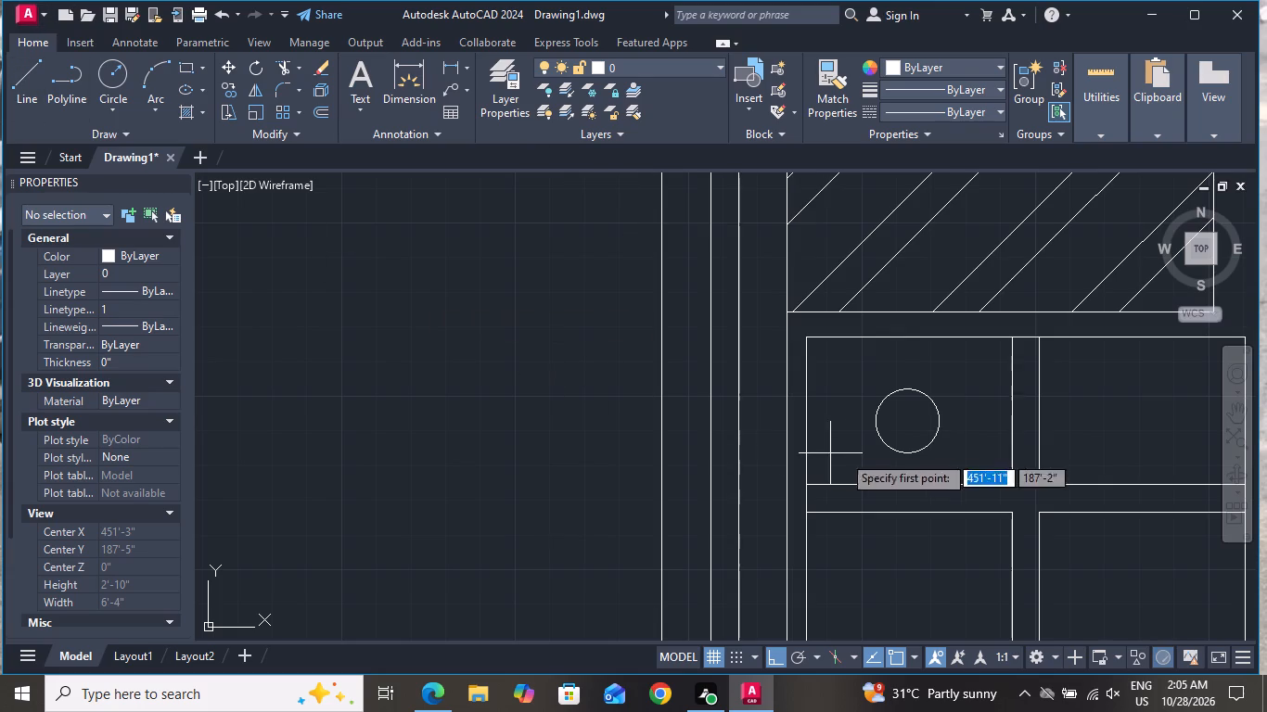
scroll(955, 427, "up", 1)
left_click(930, 413)
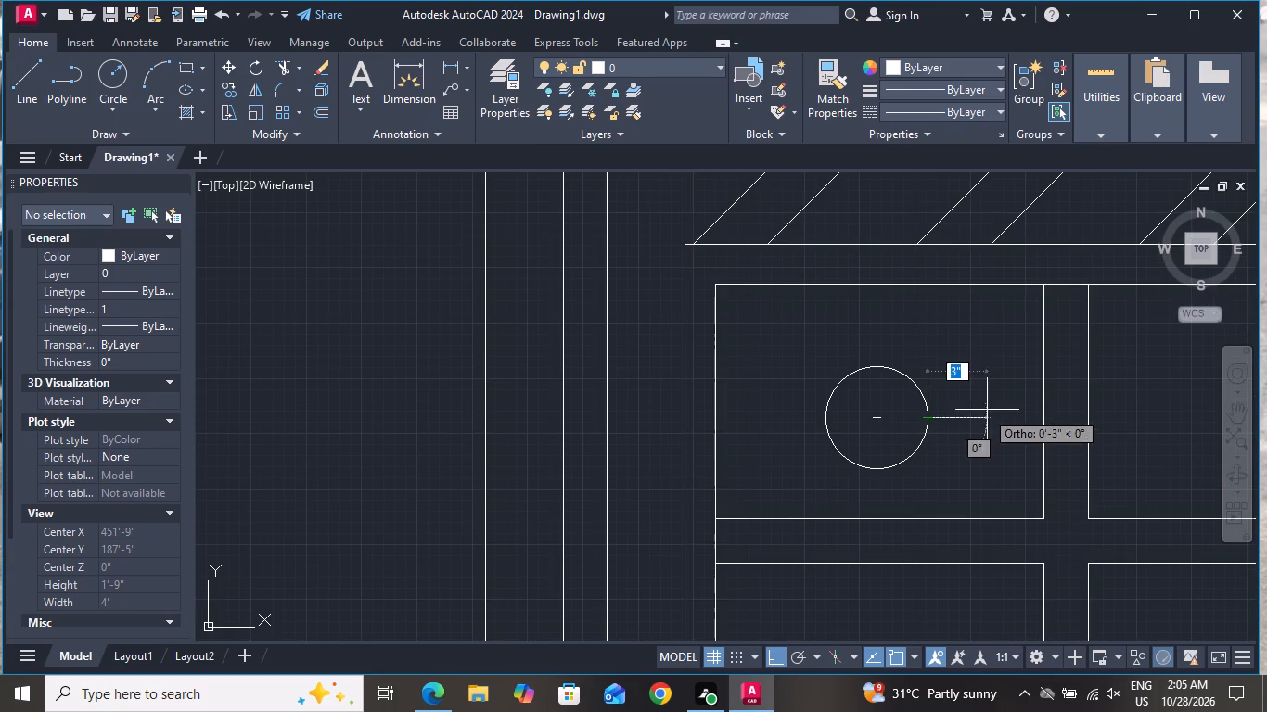
left_click(1043, 418)
right_click(1043, 418)
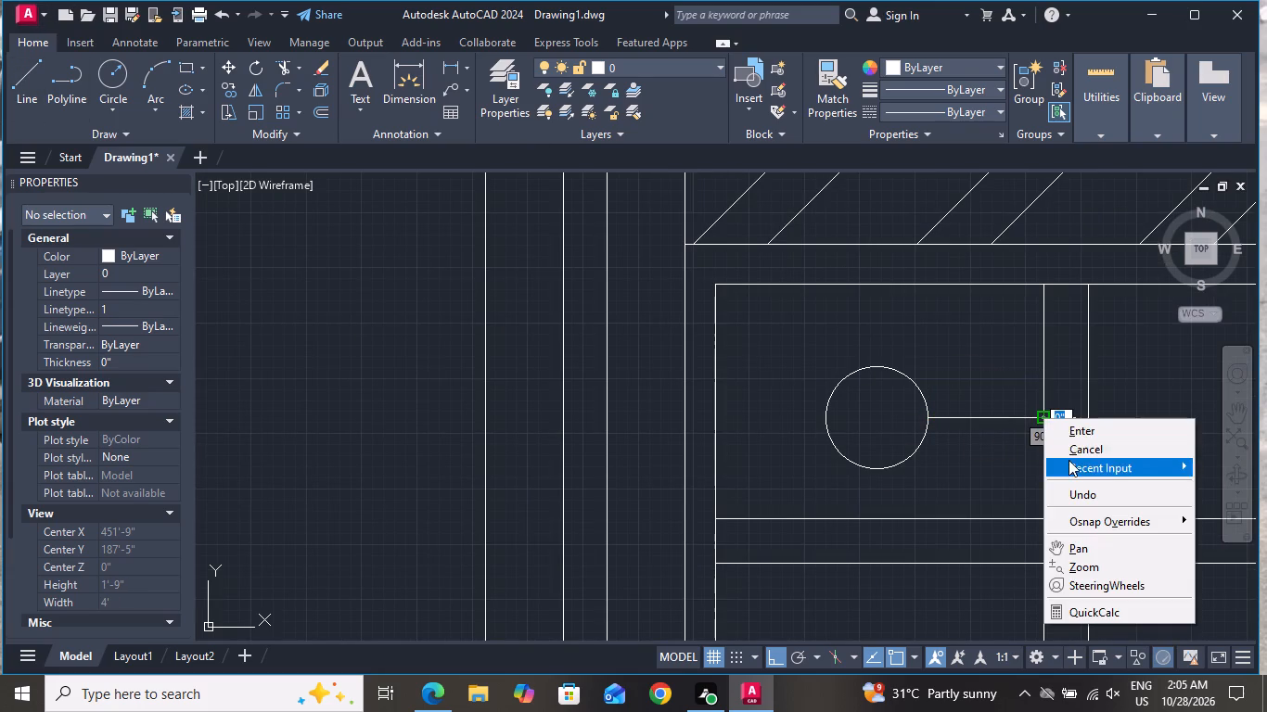
left_click(1069, 448)
left_click(18, 75)
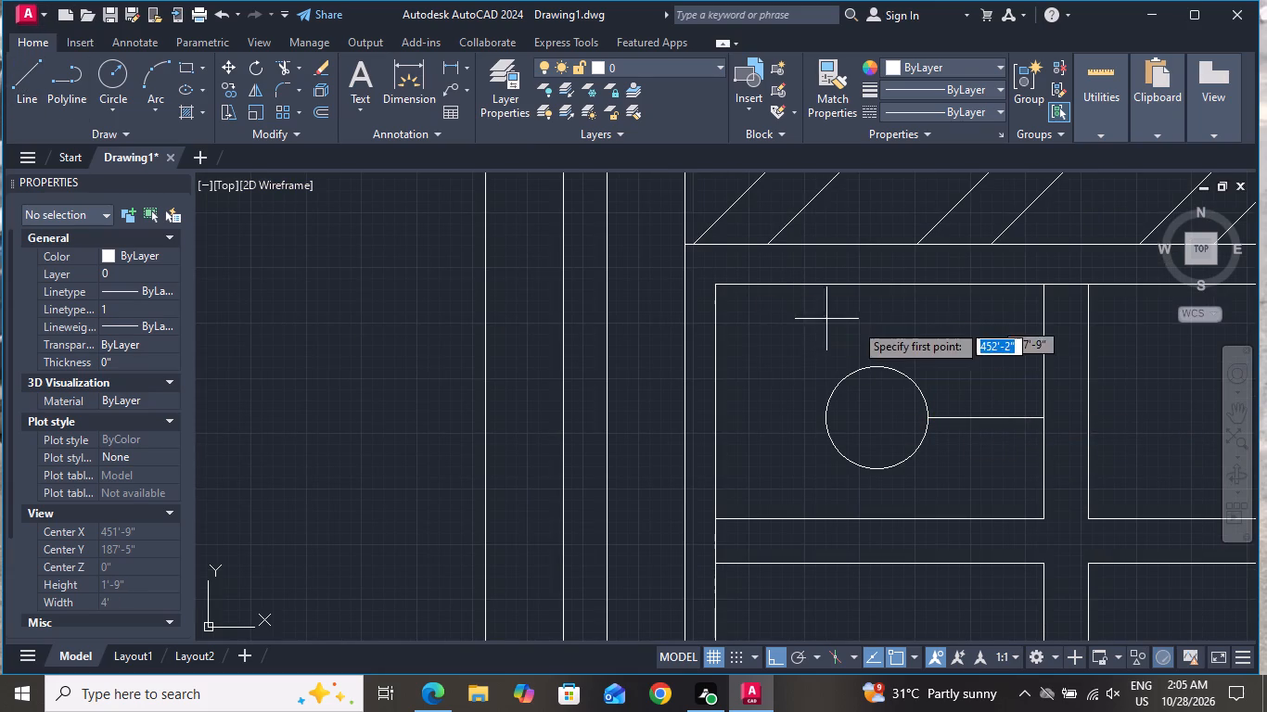
left_click(881, 367)
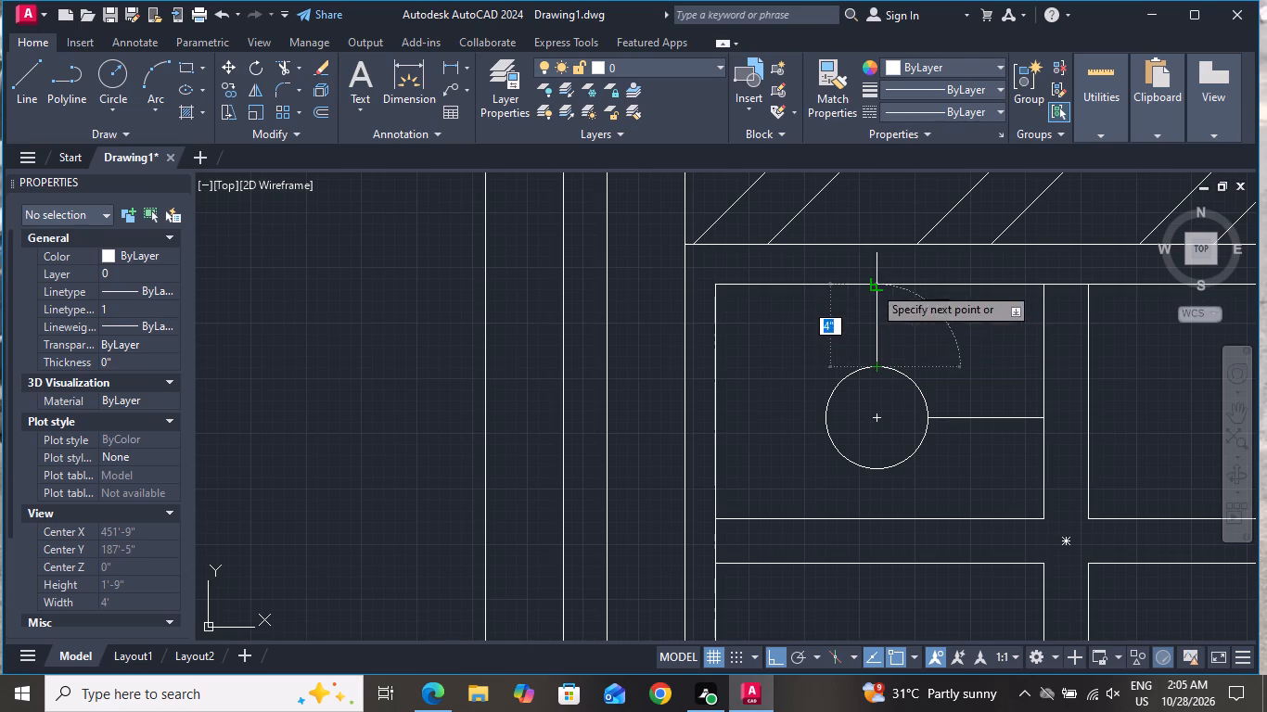
left_click(873, 285)
right_click(873, 284)
left_click(888, 310)
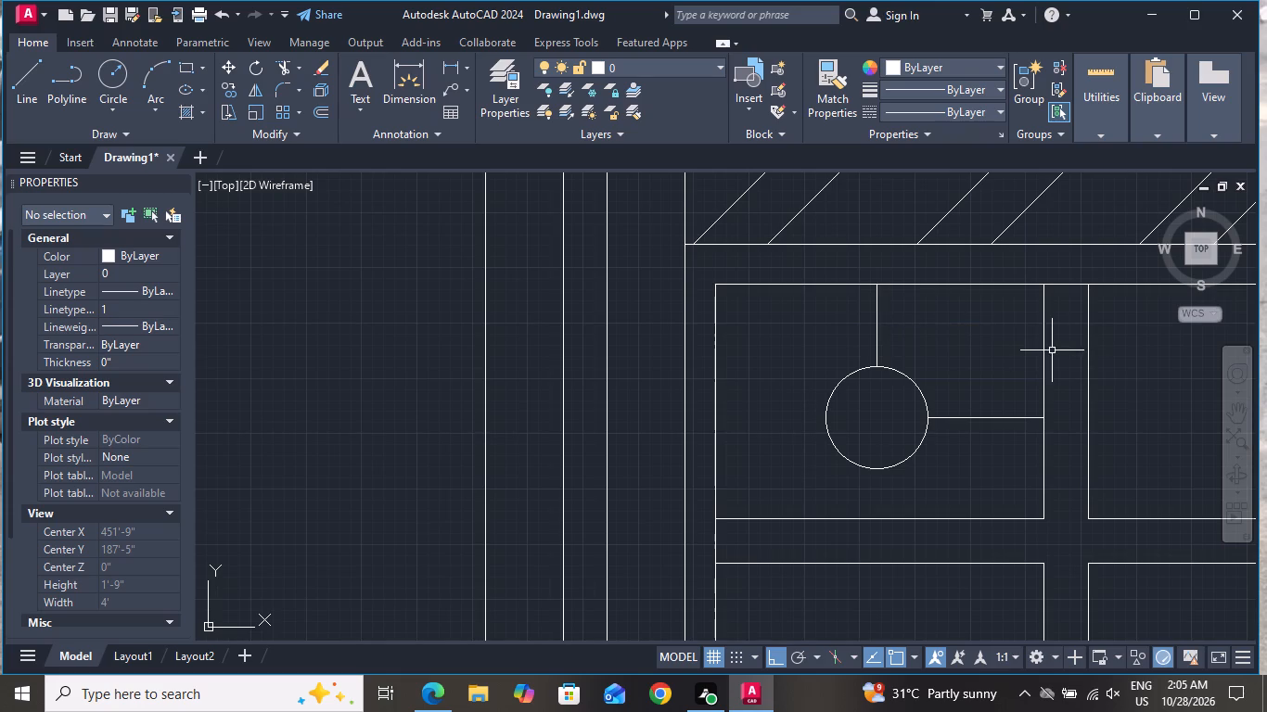
Draw straight lines from the circle's west and south quadrants to the compartment's west and south edges.
left_click(17, 80)
left_click(829, 413)
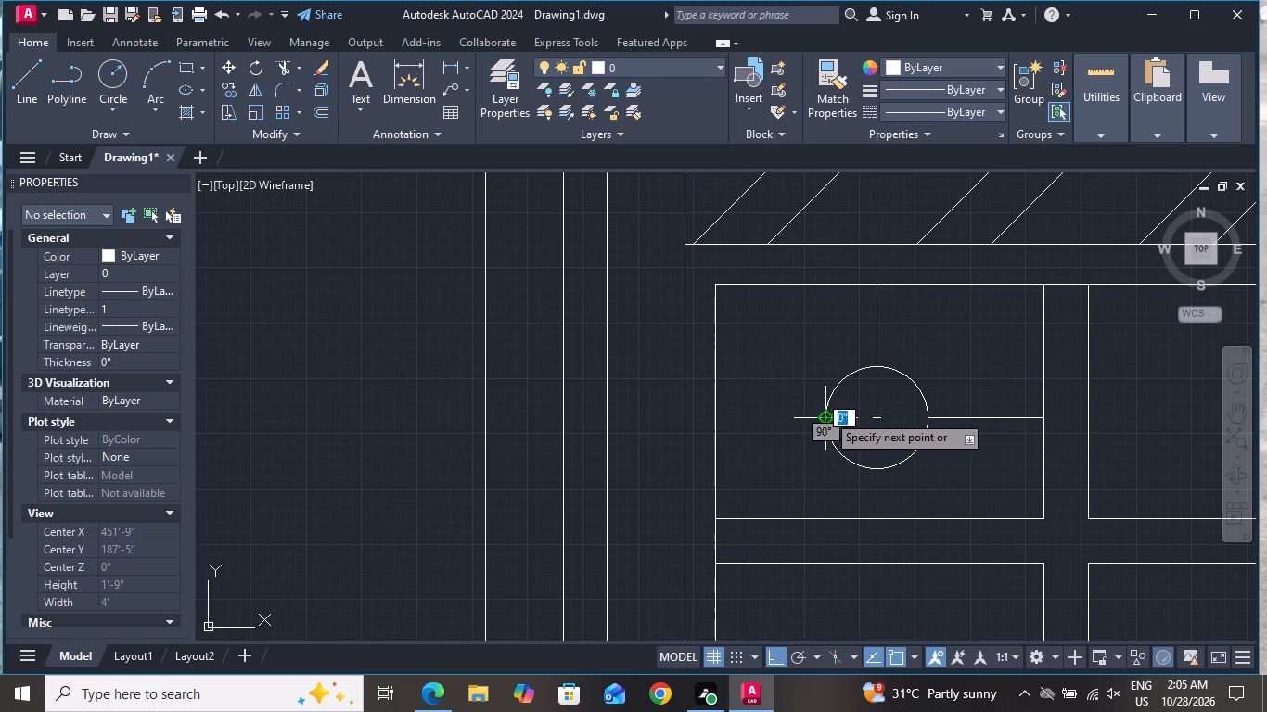
left_click(712, 418)
right_click(712, 419)
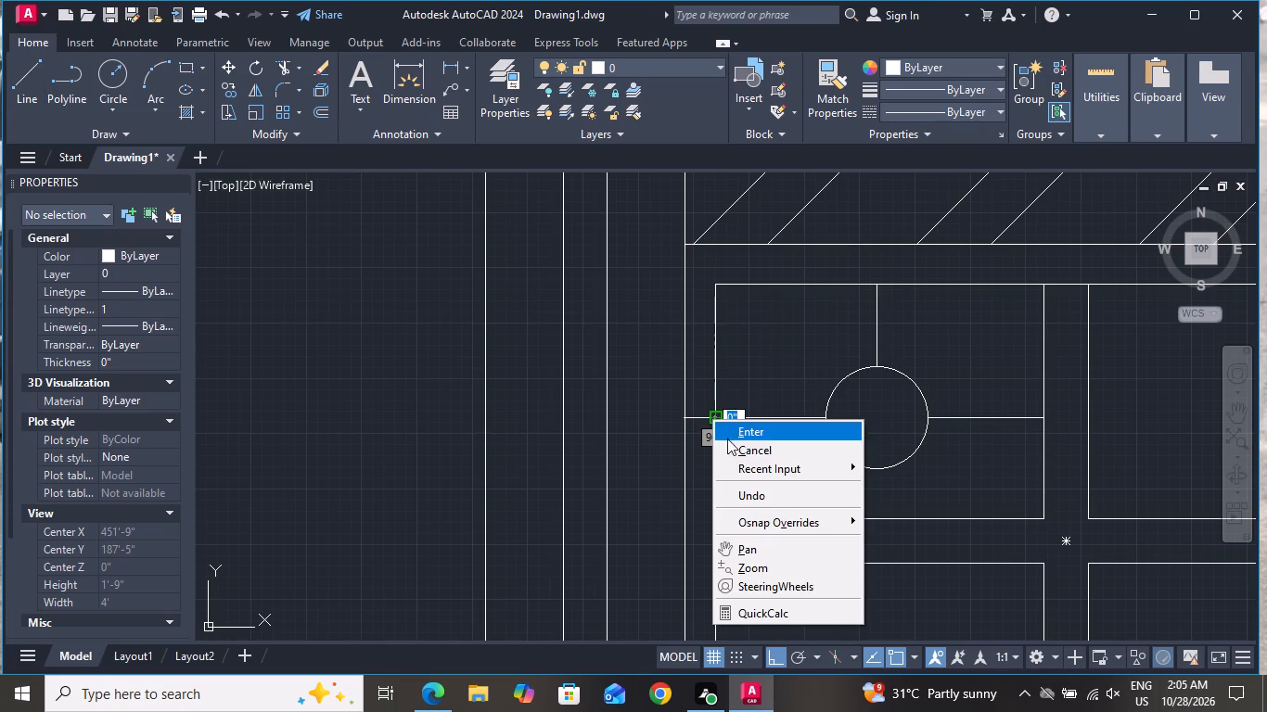
left_click(737, 451)
left_click(23, 70)
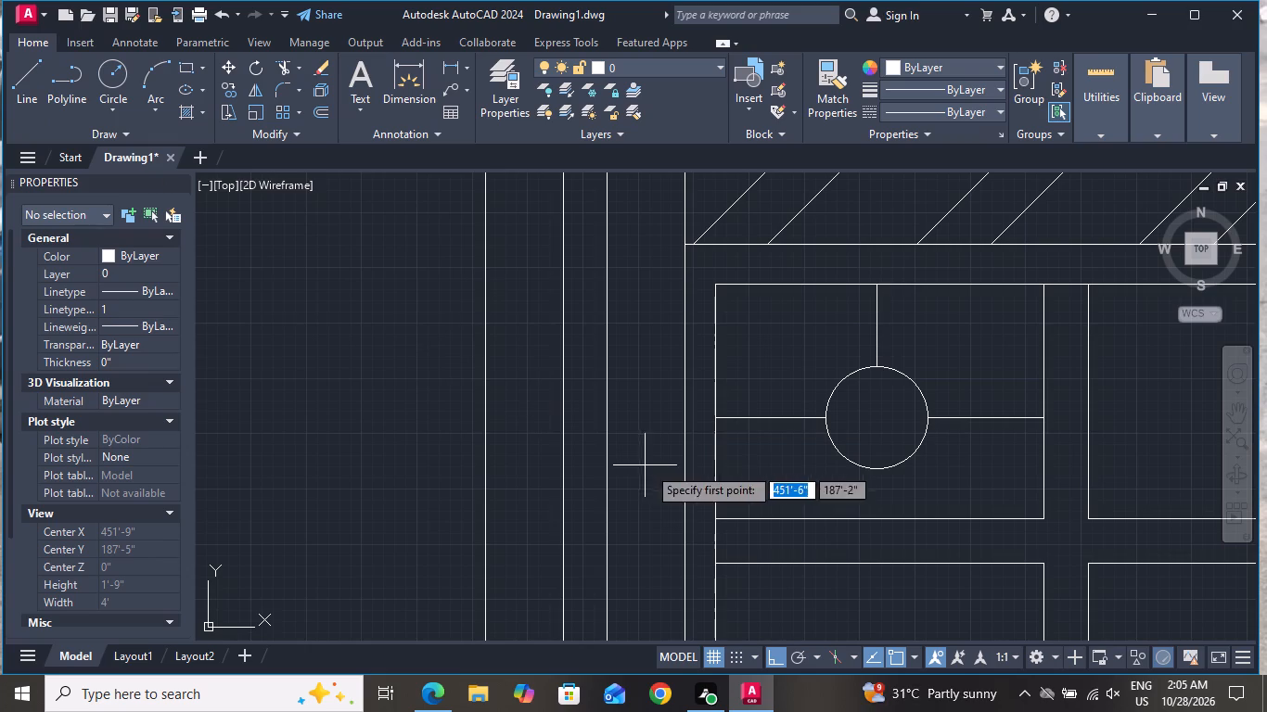
left_click(872, 473)
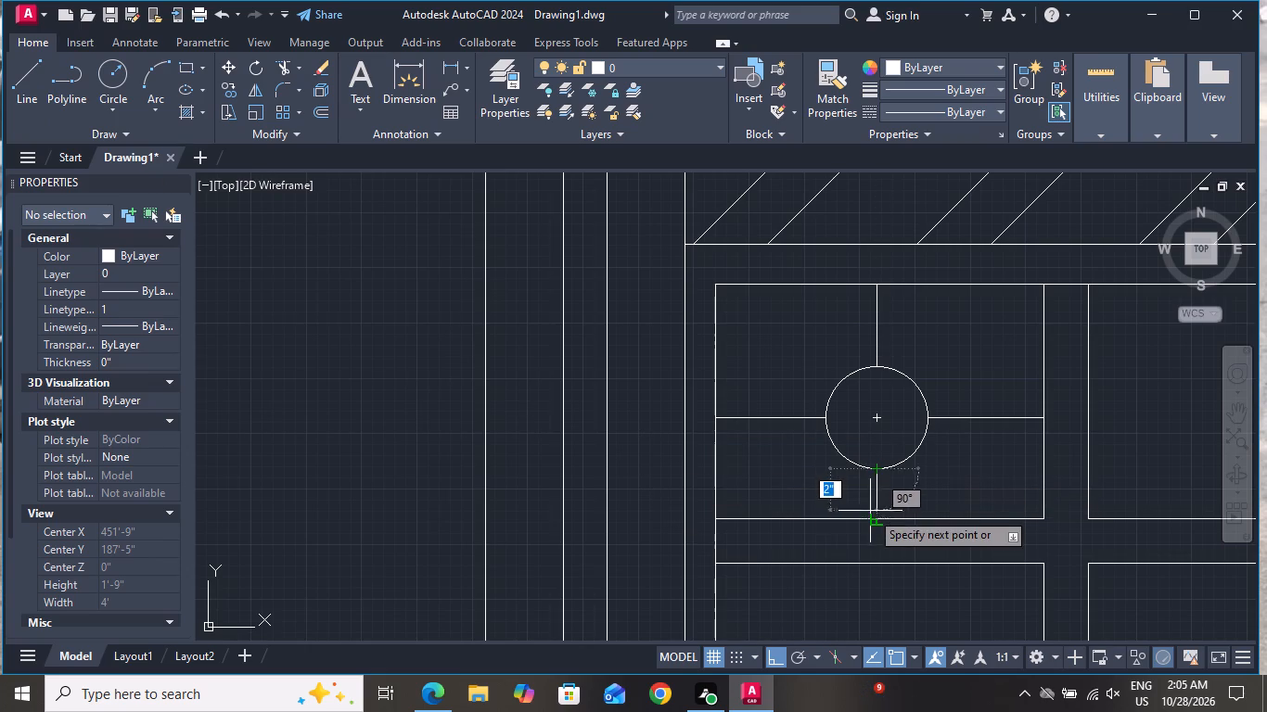
left_click(875, 520)
right_click(879, 525)
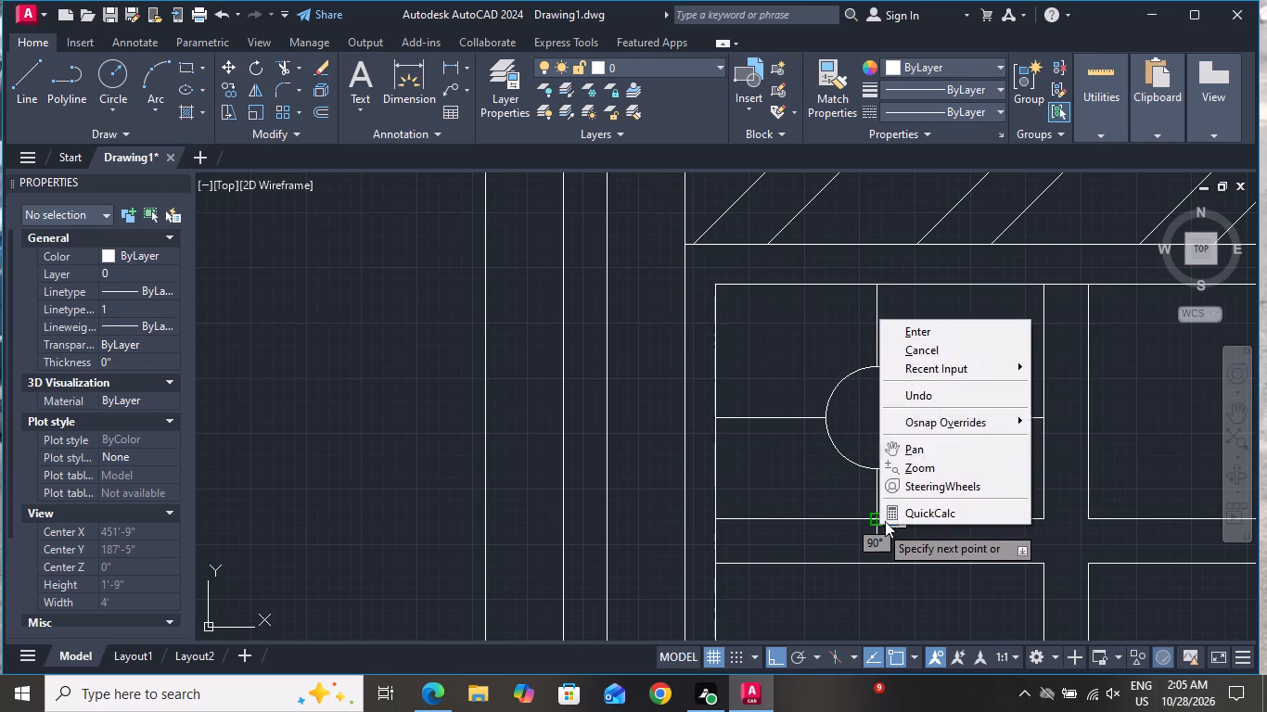
left_click(907, 352)
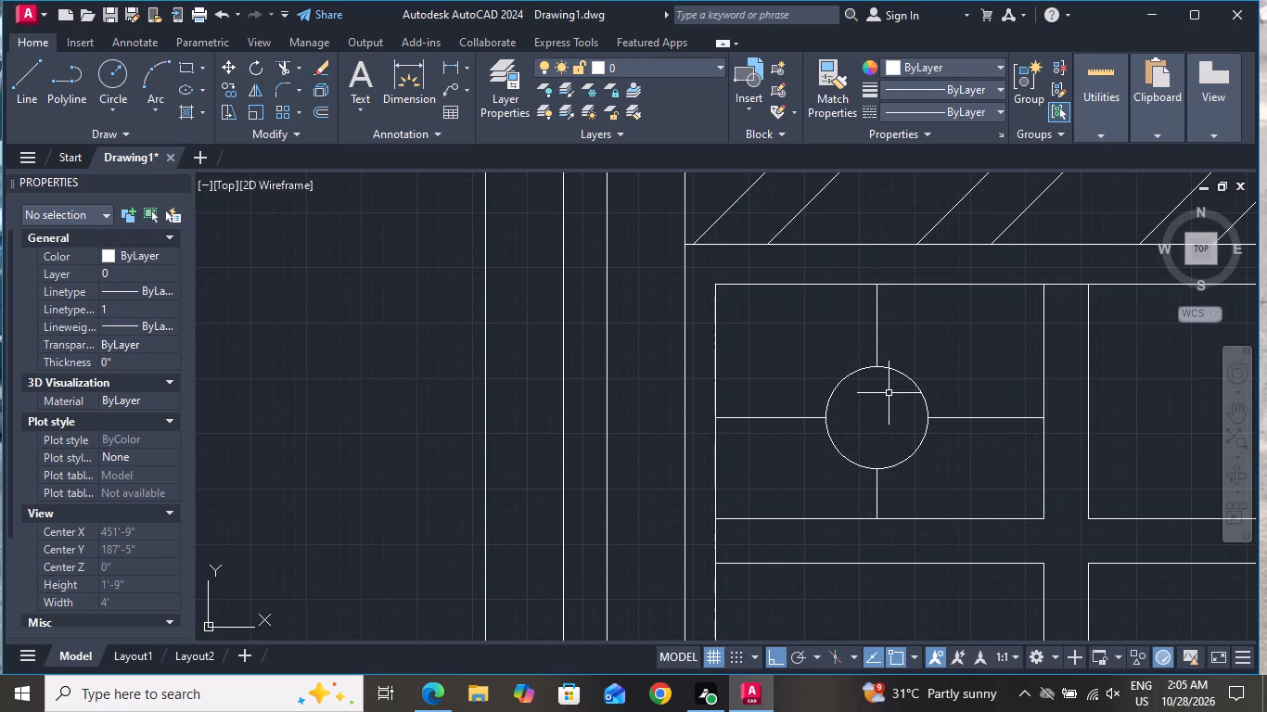
Copy the circle and its four lines from the circle's centre about 1'-5" east into the north-east compartment.
scroll(886, 396, "down", 2)
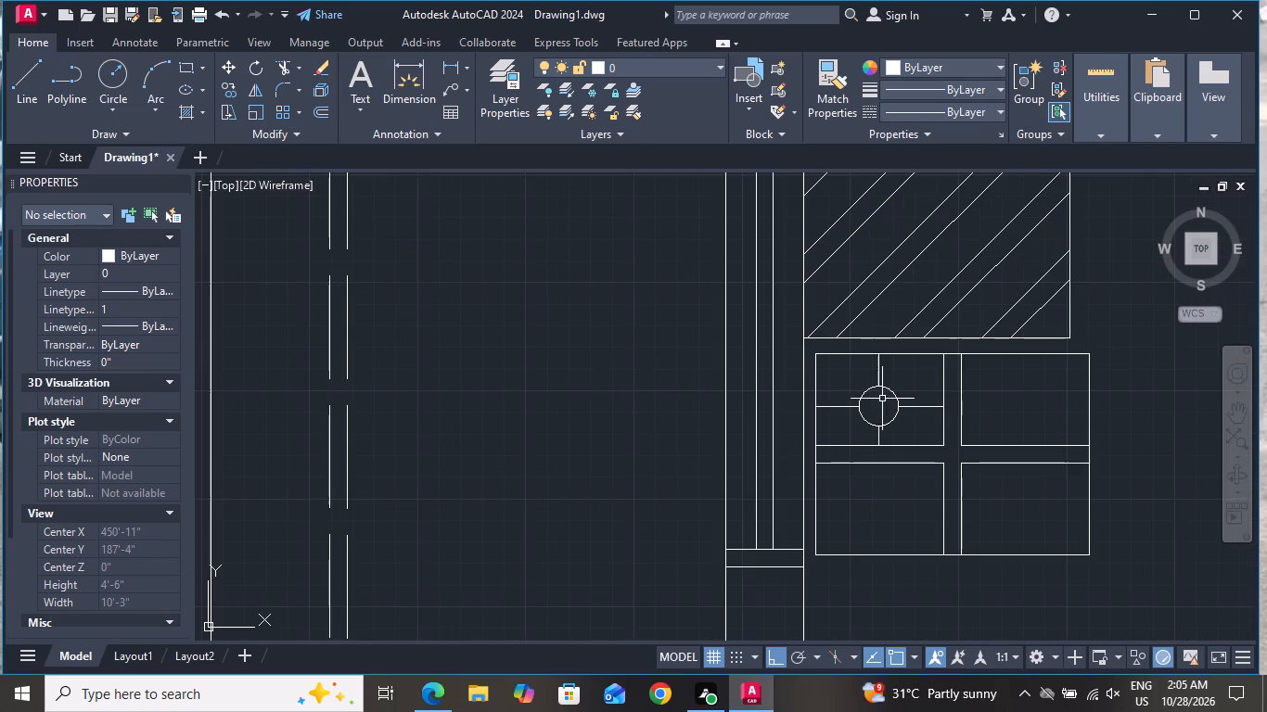
scroll(892, 390, "up", 1)
left_click(927, 361)
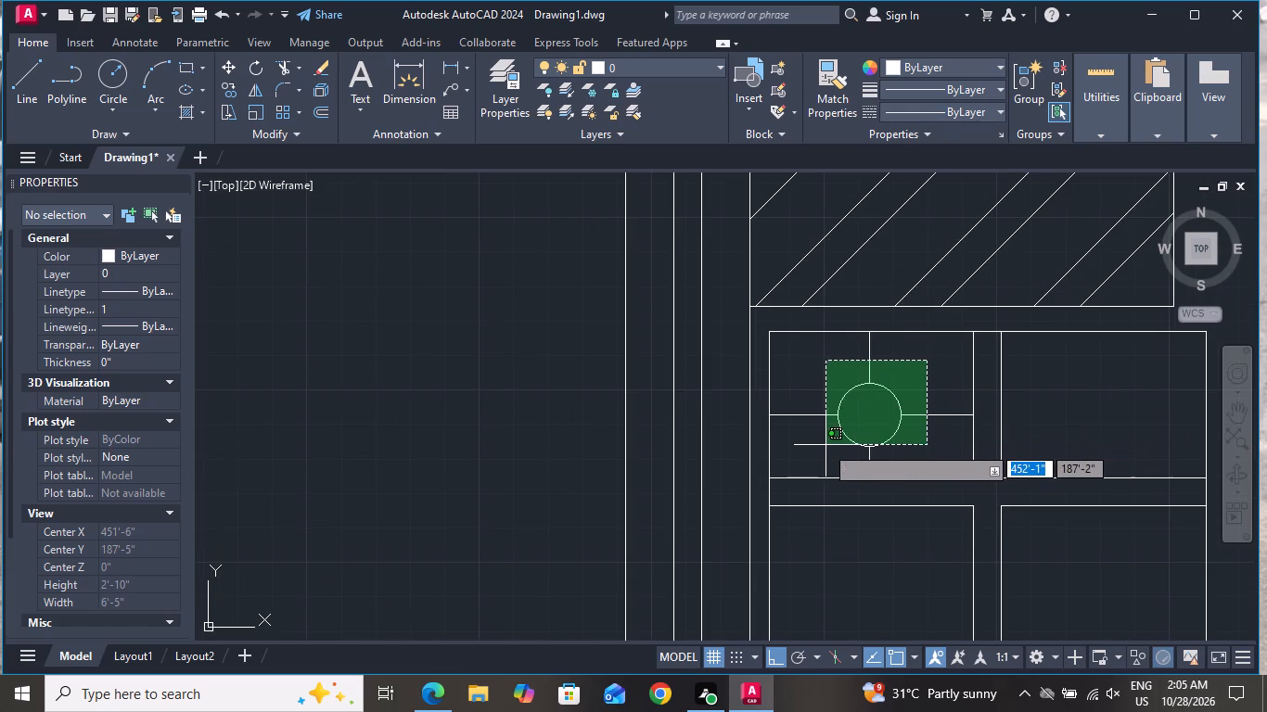
left_click(822, 447)
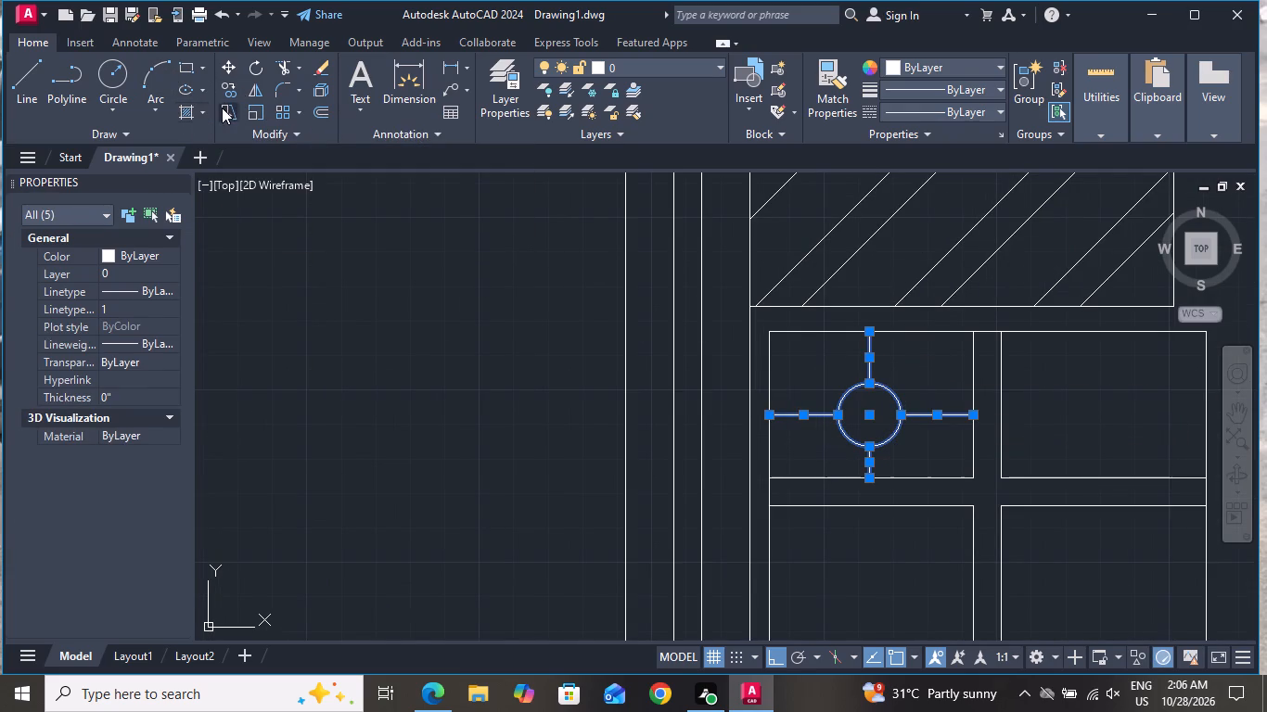
left_click(226, 93)
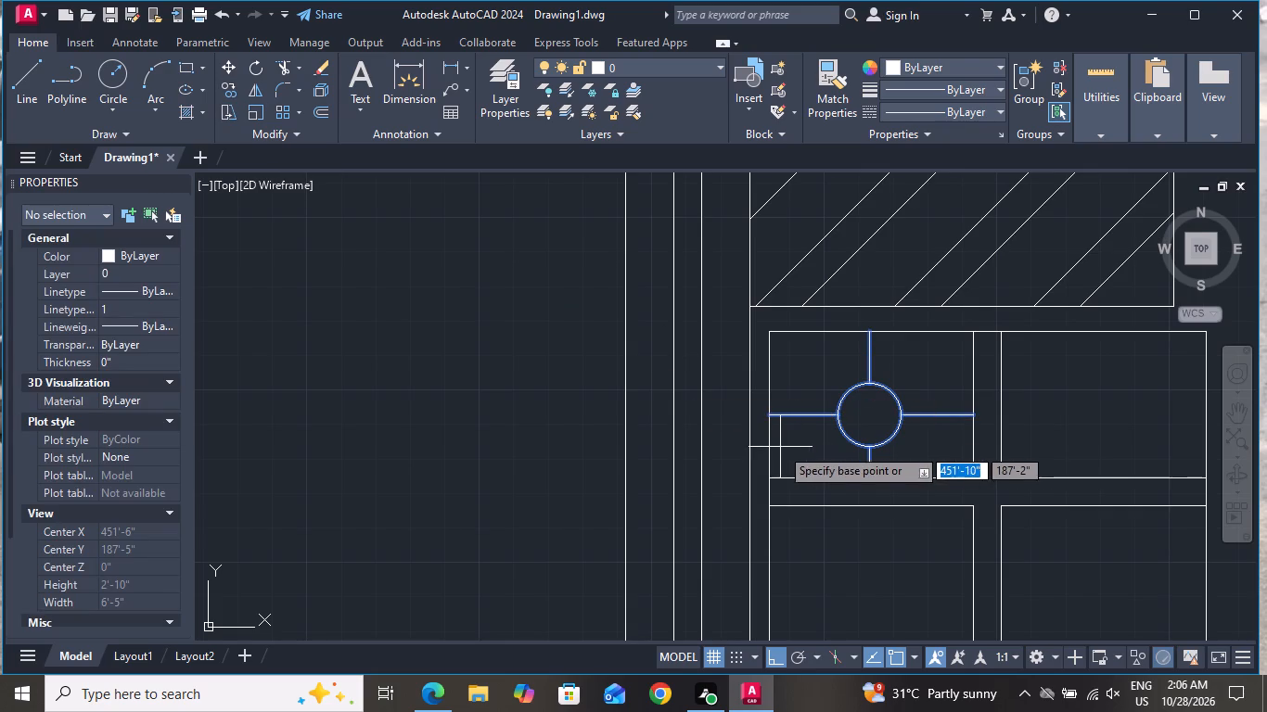
left_click(872, 414)
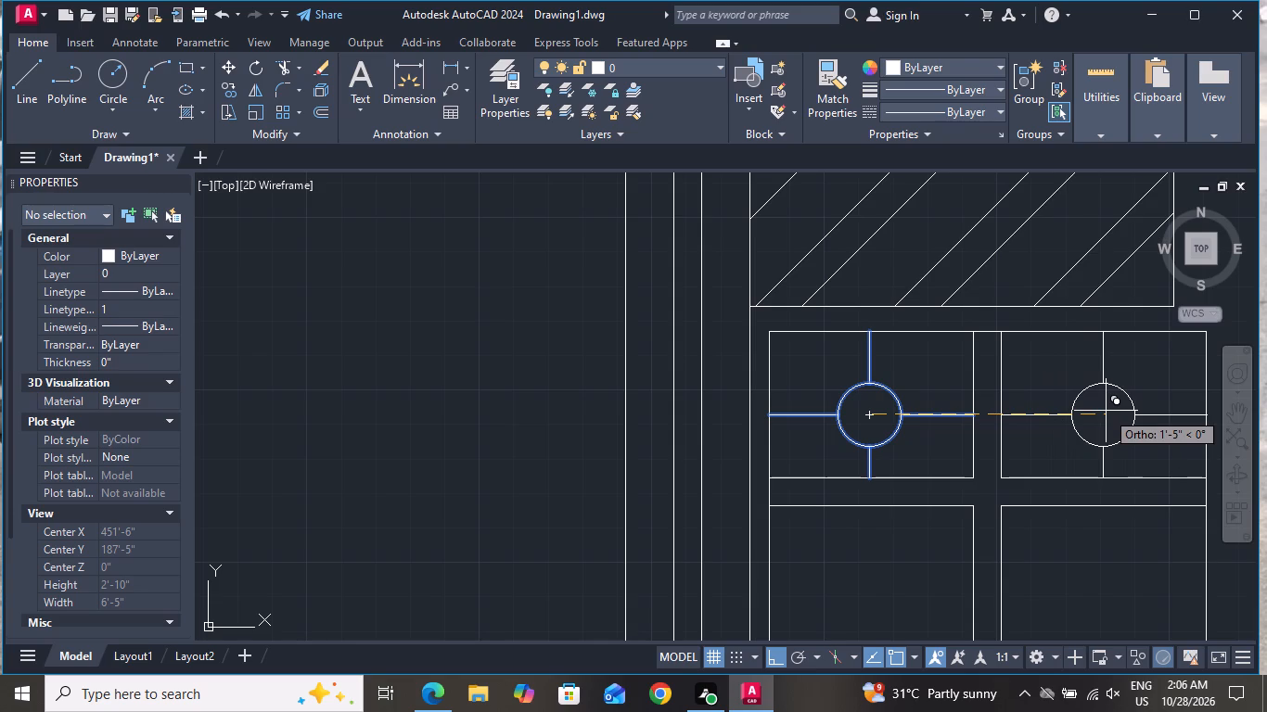
left_click(1105, 411)
Place another copy of the circle and lines about 1'-1" south in the south-west compartment.
scroll(1089, 494, "down", 1)
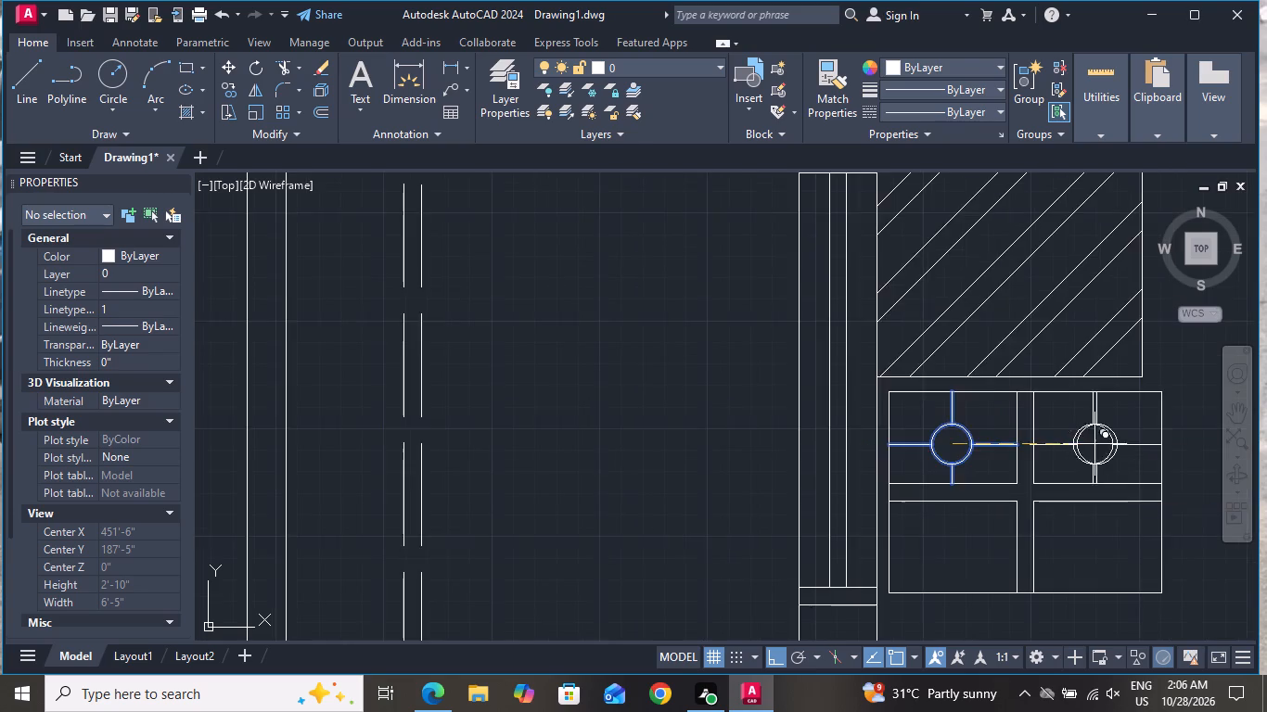
scroll(1102, 413, "down", 1)
scroll(1019, 526, "up", 2)
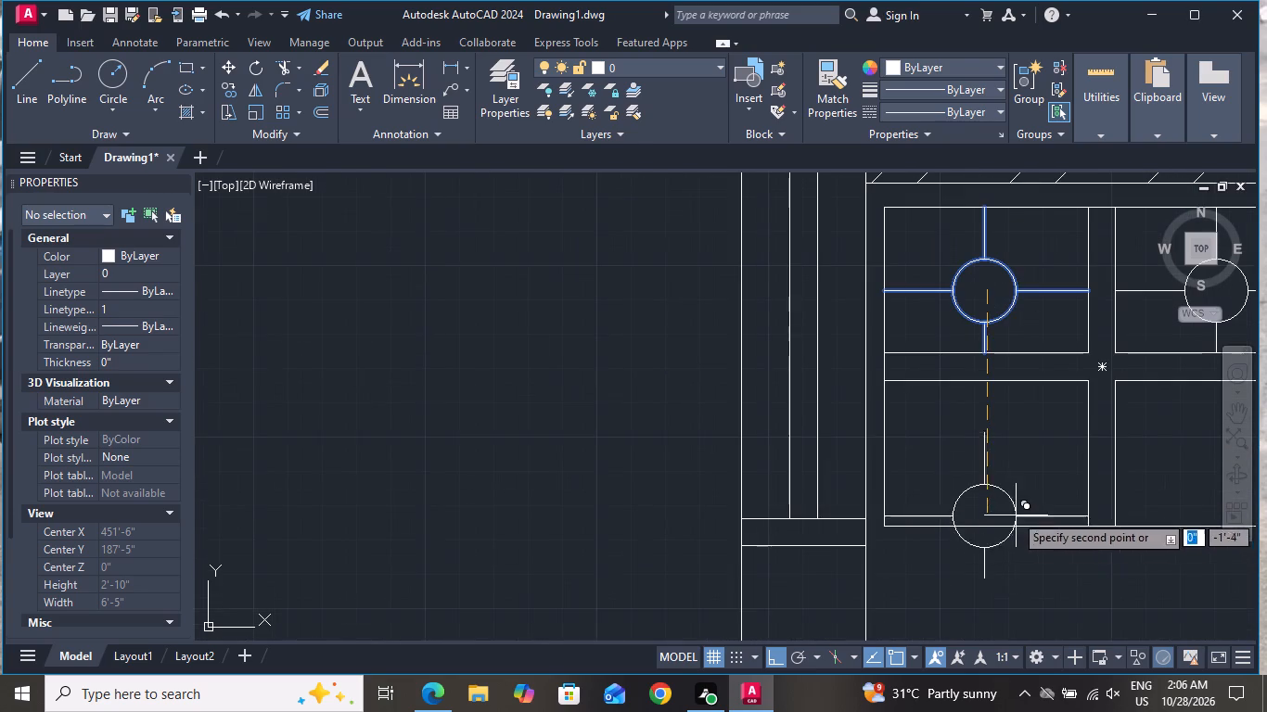
left_click(1006, 464)
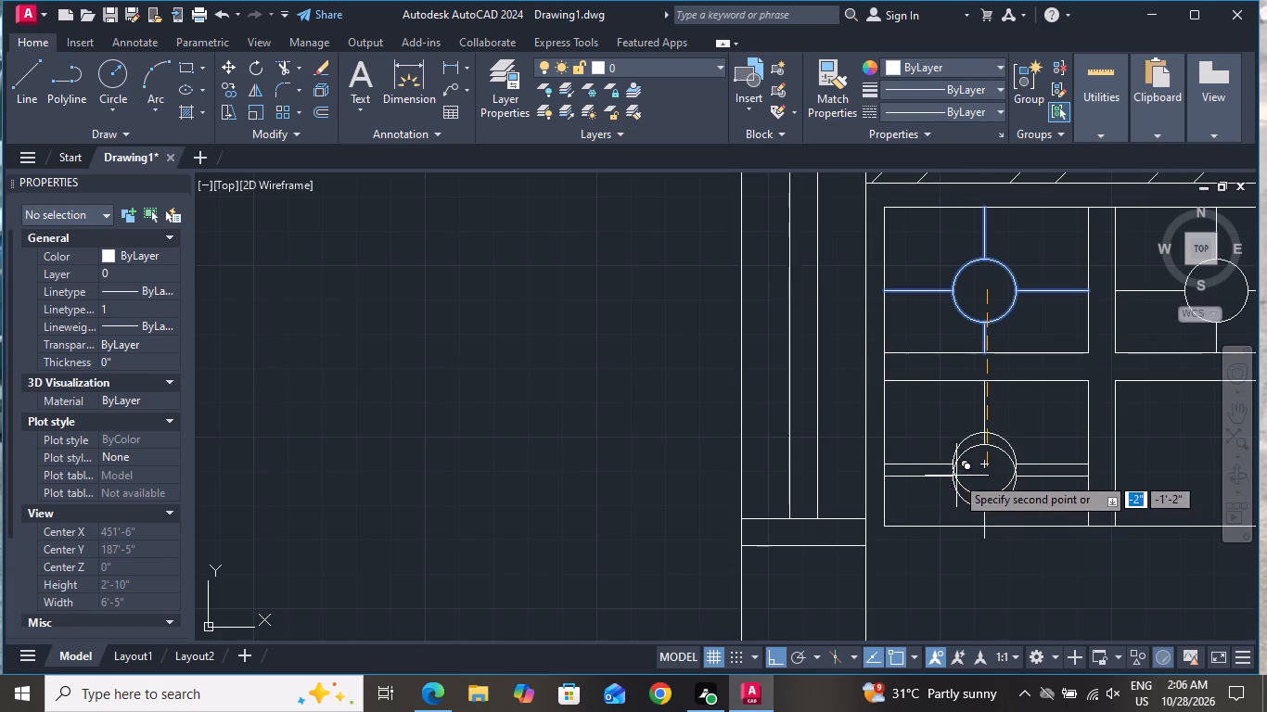
With Ortho off, place the last copy about 1'-5" east and 1'-1" south in the south-east compartment and end copying.
scroll(944, 486, "down", 2)
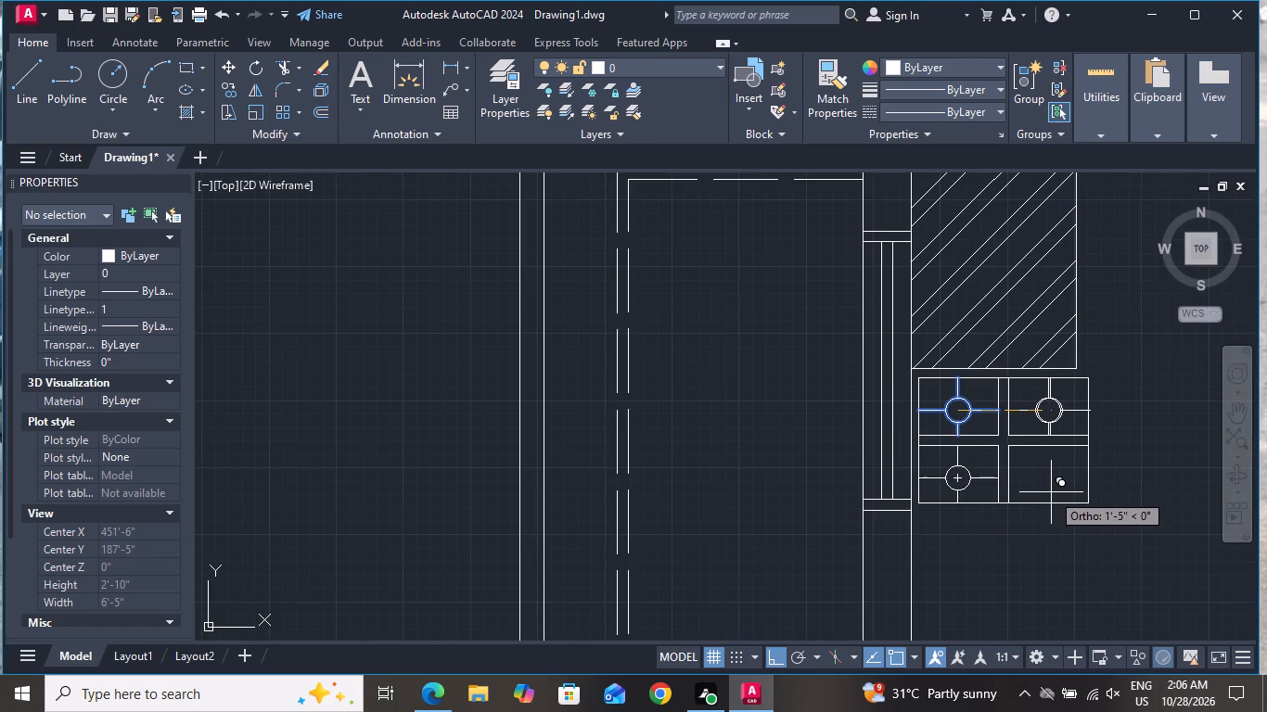
left_click(771, 648)
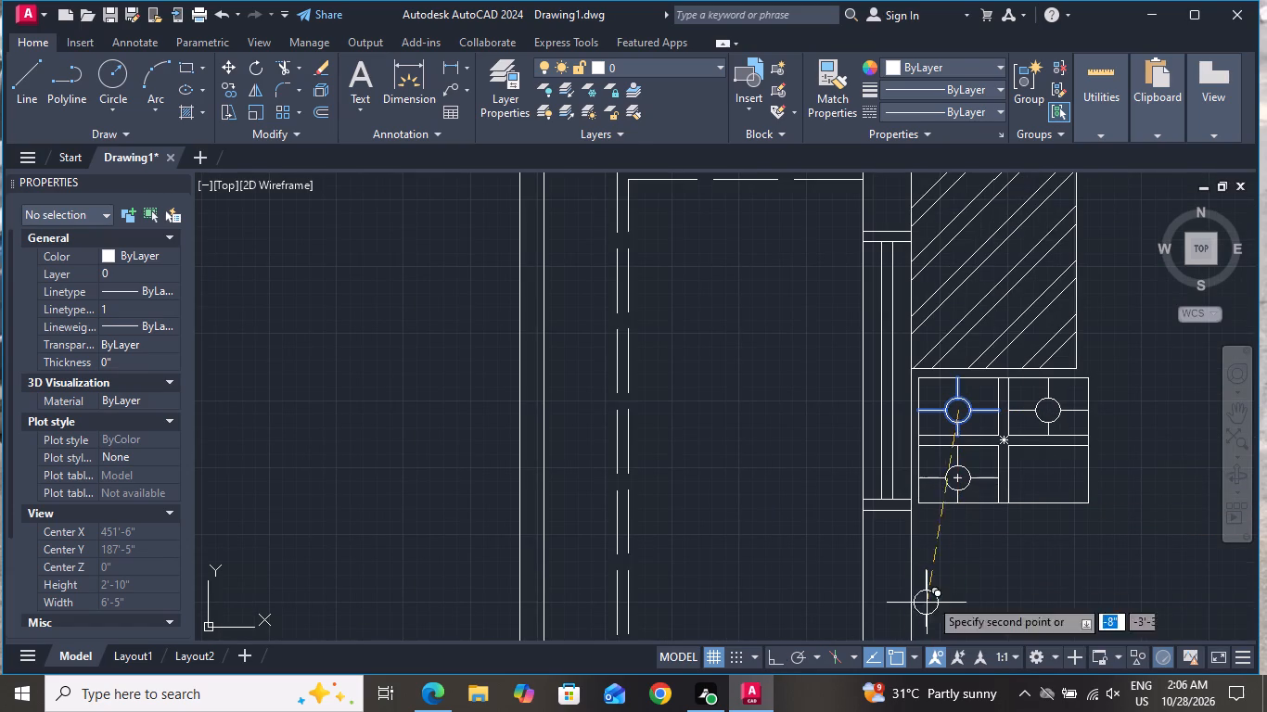
scroll(1146, 447, "up", 2)
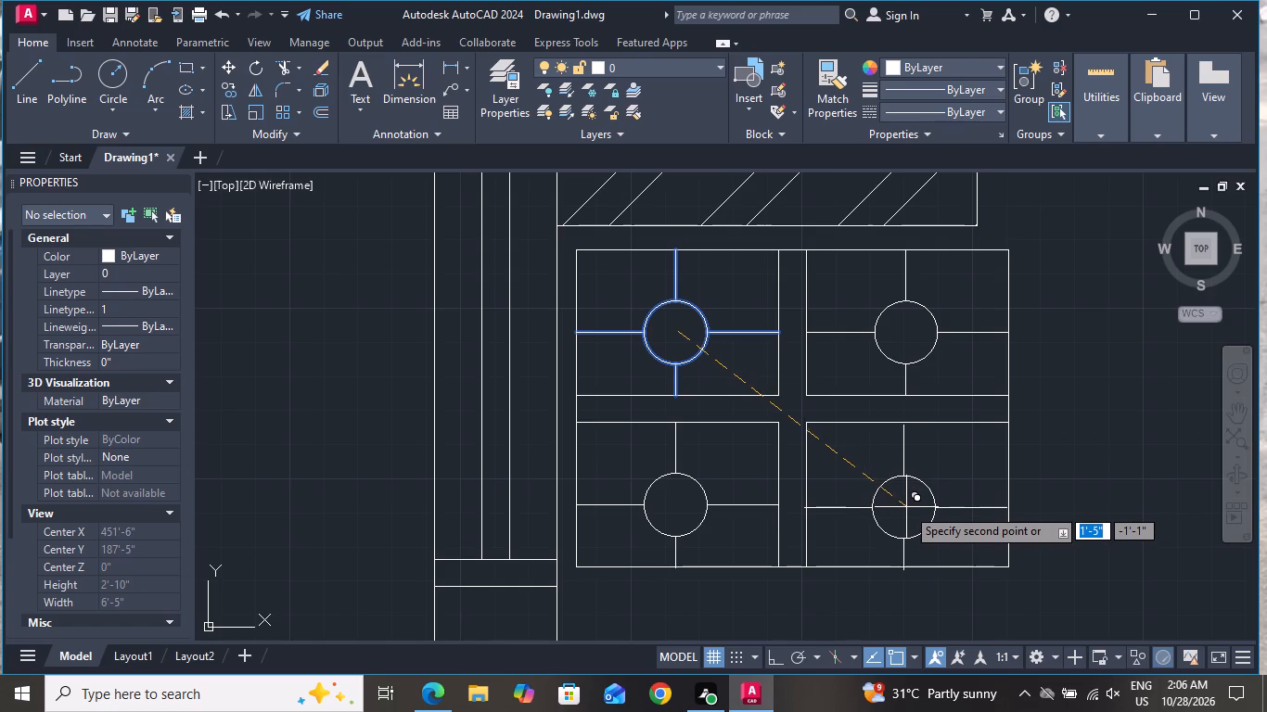
left_click(909, 503)
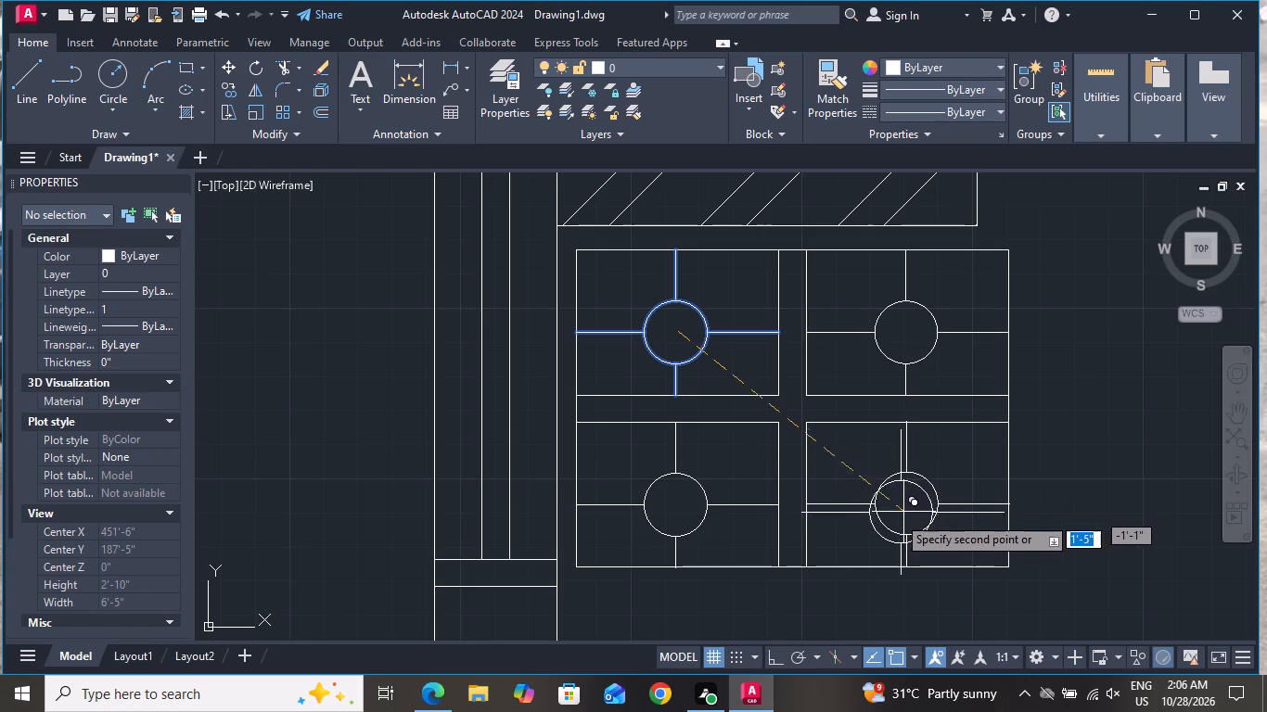
scroll(861, 523, "down", 1)
right_click(861, 524)
left_click(905, 296)
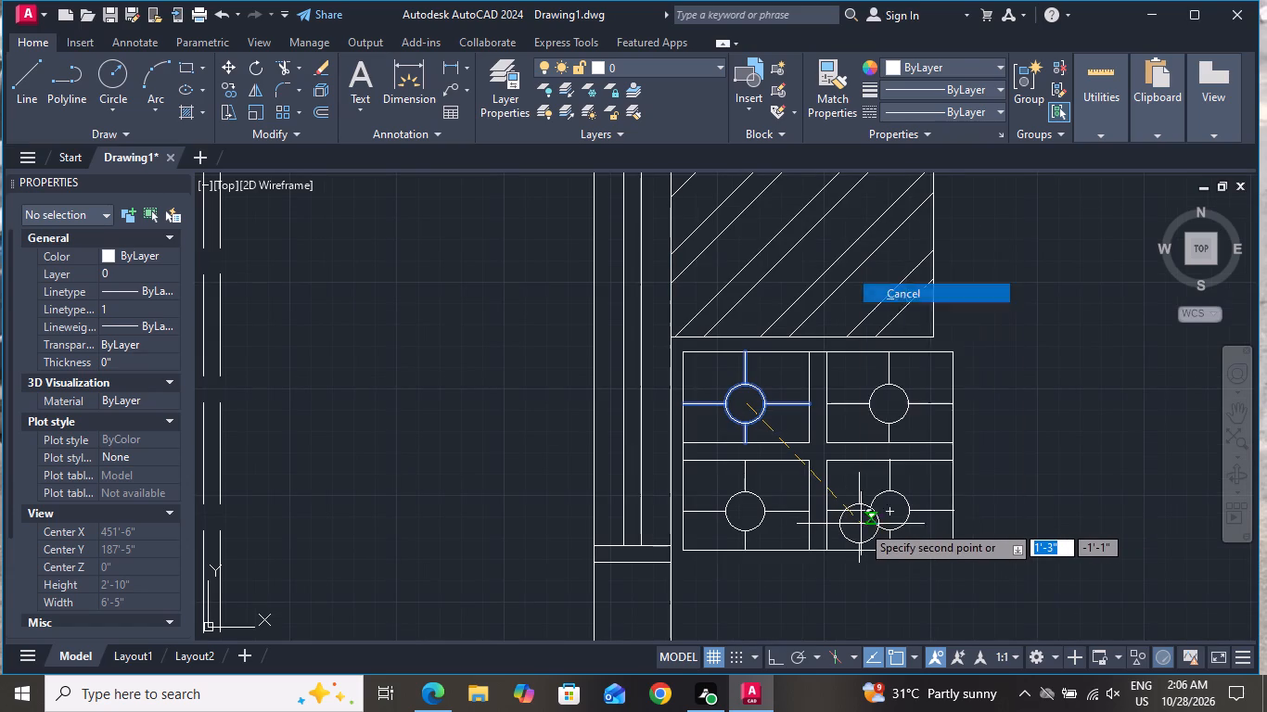
scroll(975, 442, "down", 1)
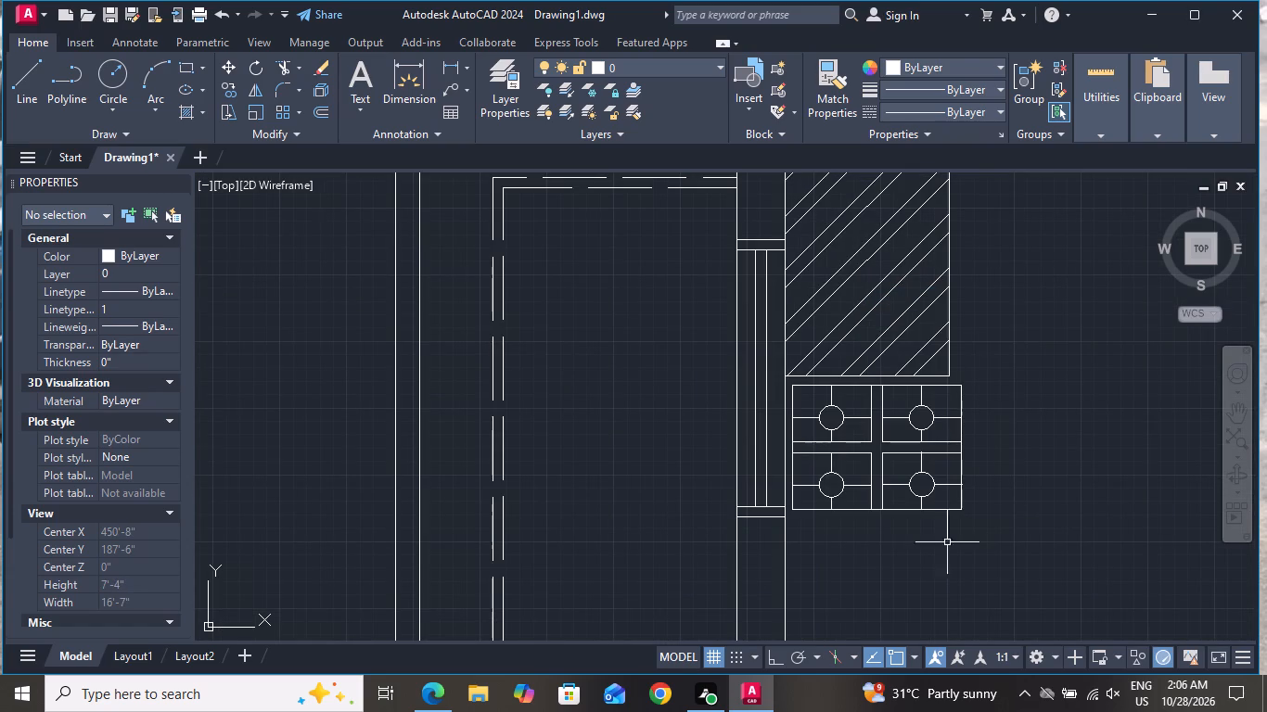
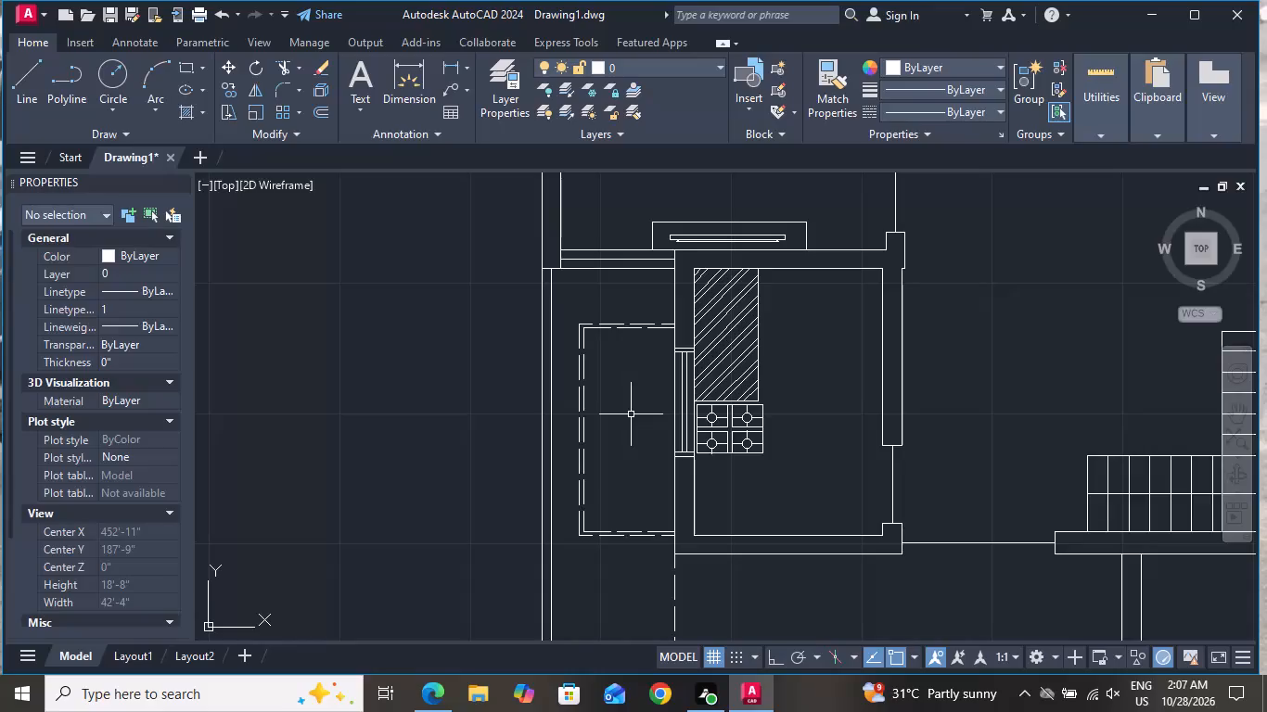
Draw a rectangle about 1'-5" wide by 2'-2" tall just south of the four-burner stove, clear of the surrounding walls.
left_click(188, 62)
scroll(686, 500, "up", 1)
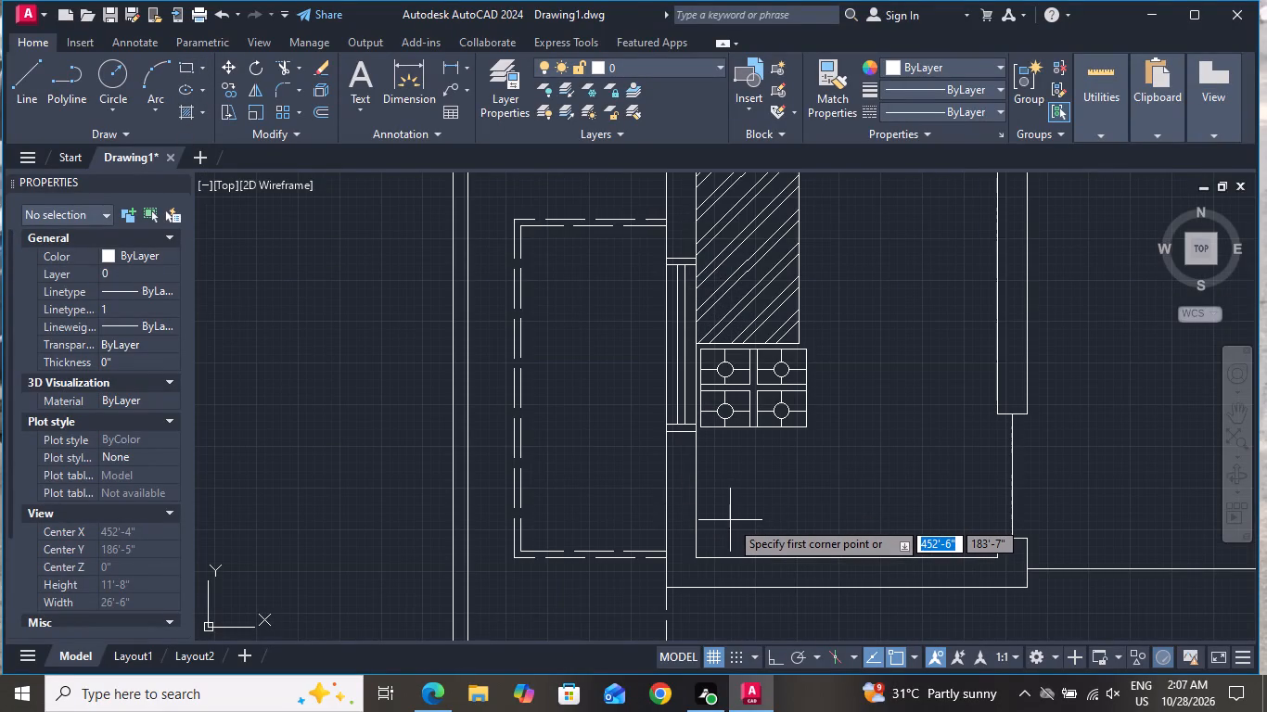
scroll(730, 520, "up", 1)
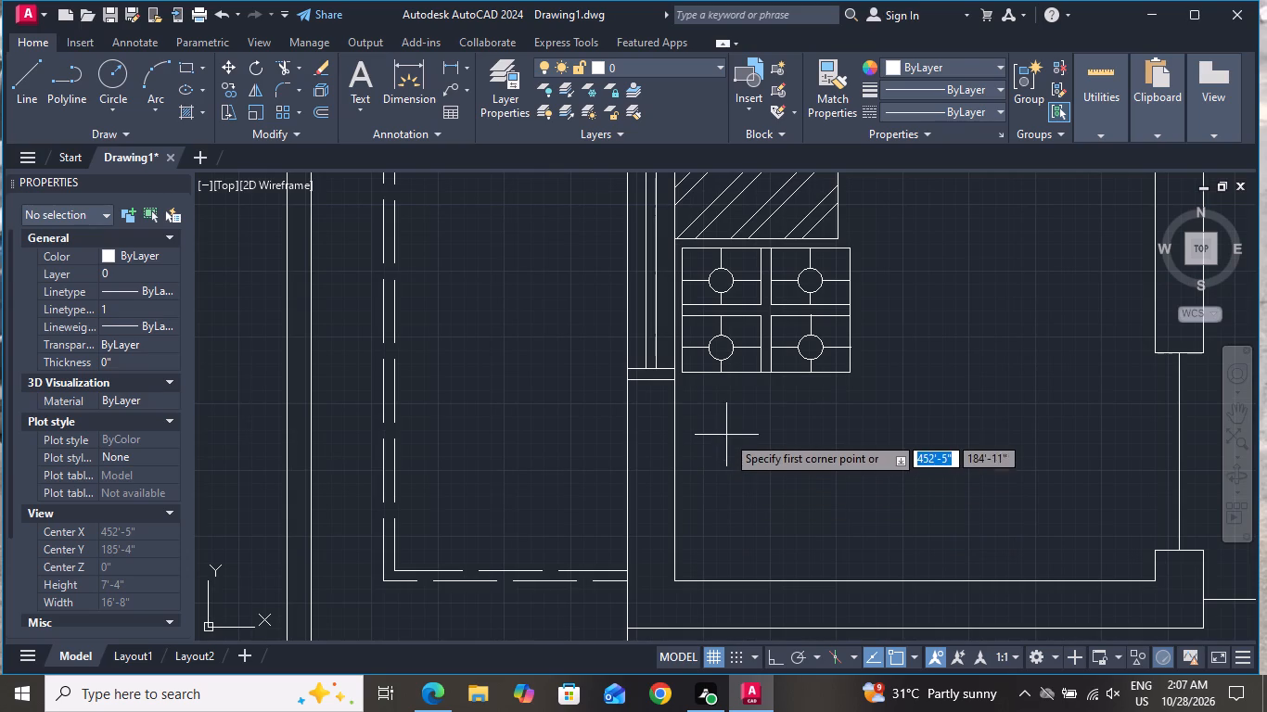
left_click(711, 405)
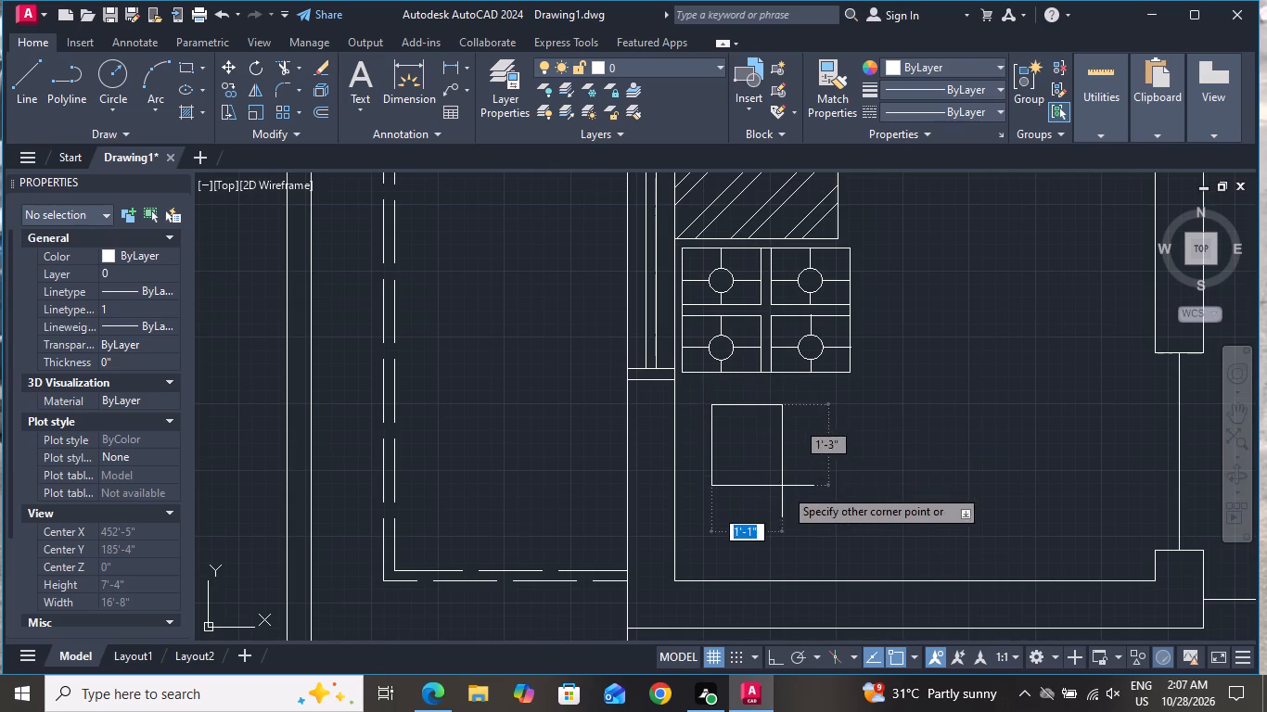
left_click(804, 549)
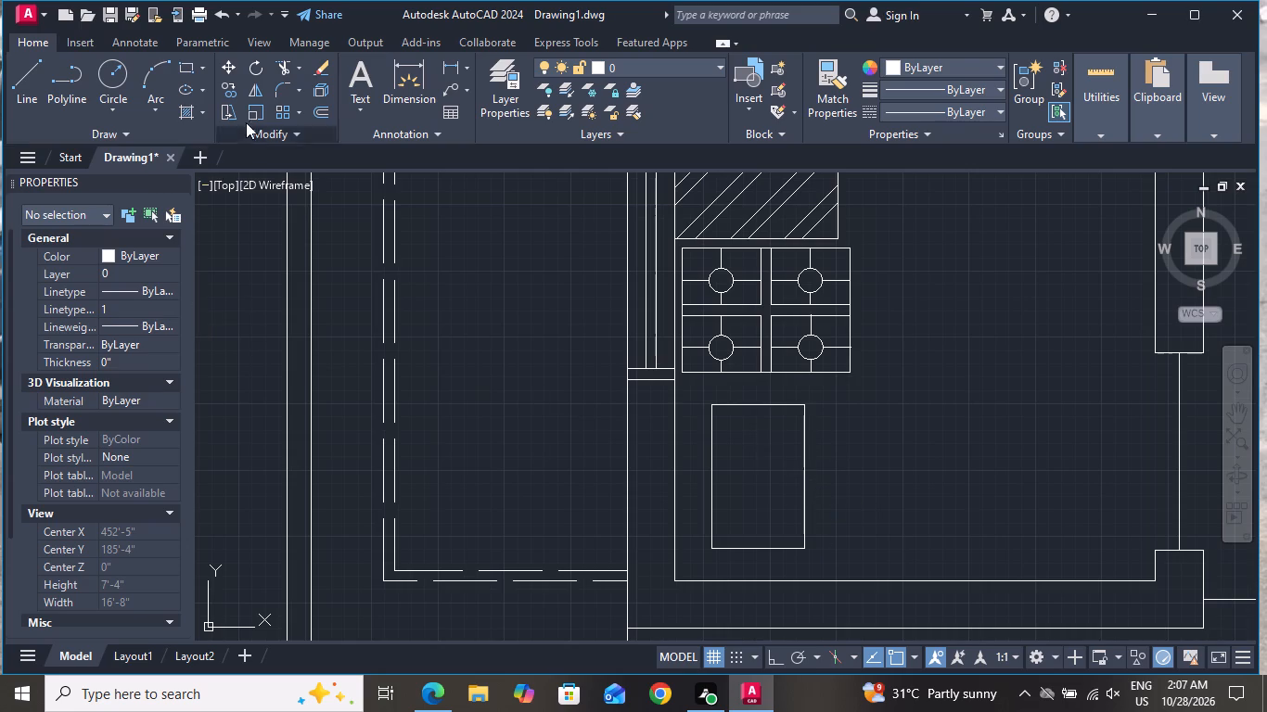
Draw a surrounding rectangle about 2'-4" by 3'-1" from the west wall's face below the stove to the south wall line.
left_click(188, 69)
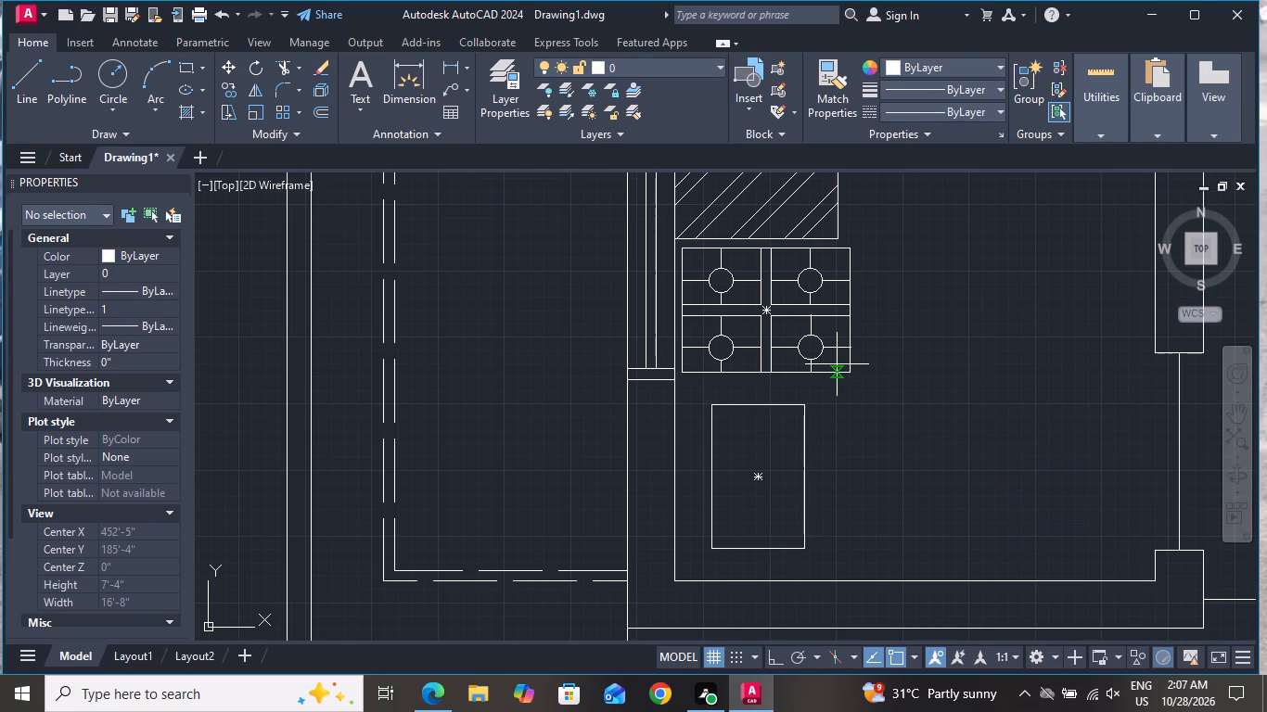
scroll(837, 362, "up", 1)
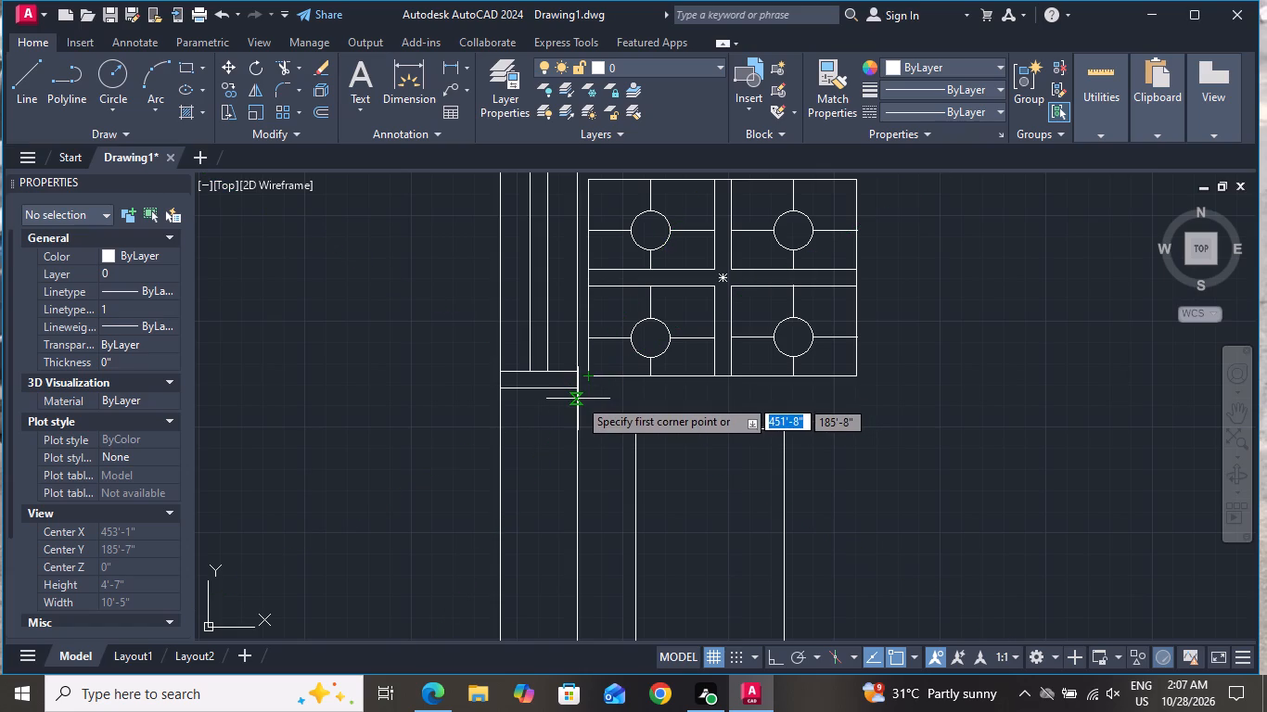
left_click(578, 396)
scroll(814, 535, "down", 2)
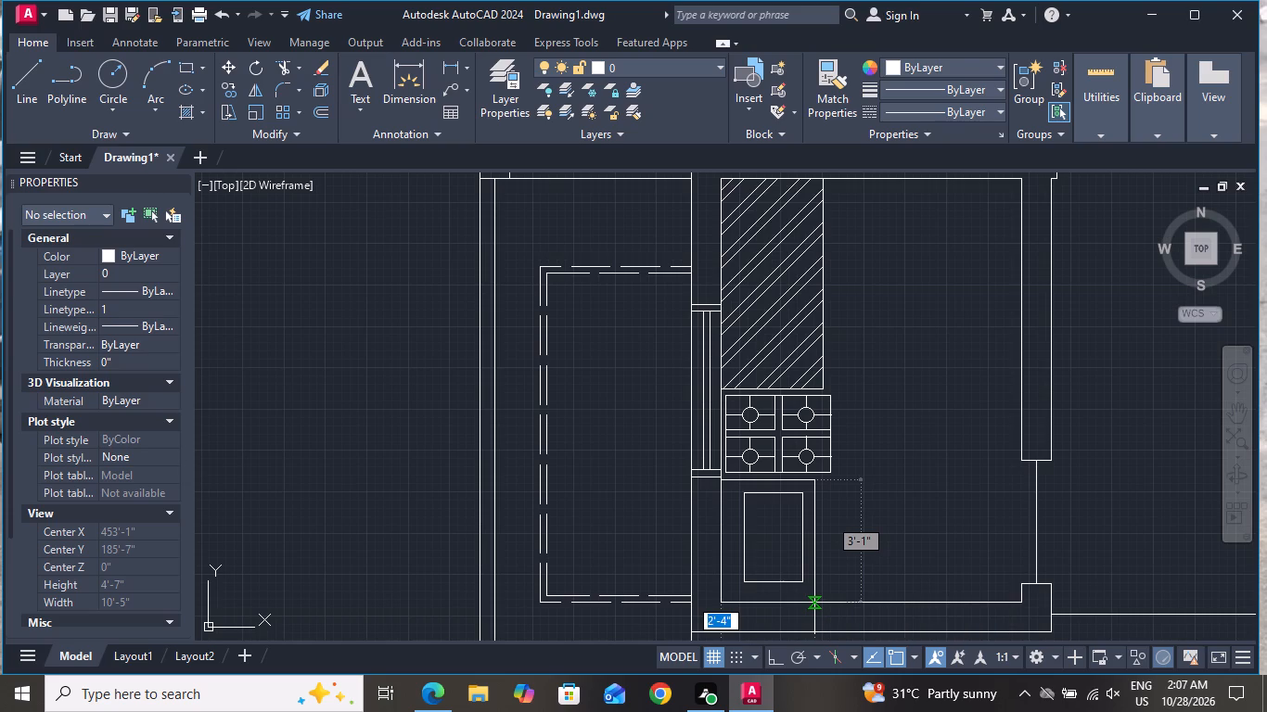
left_click(817, 604)
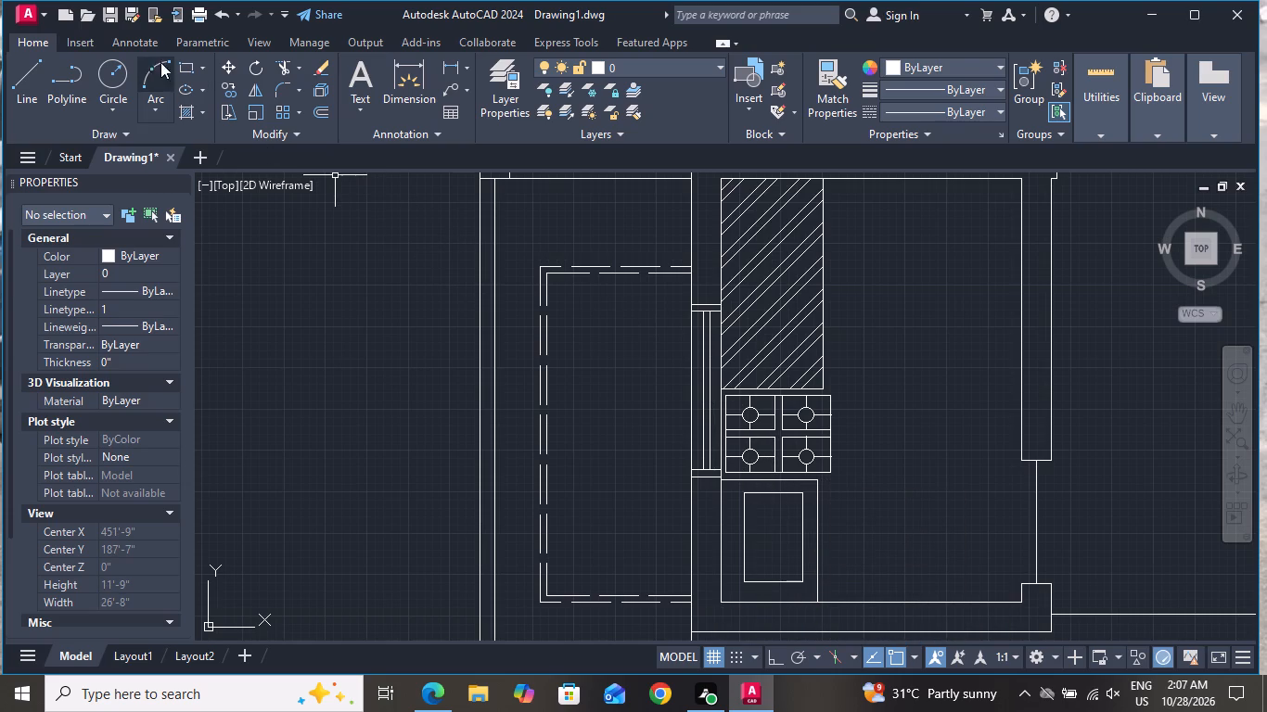
Draw a rectangle about 1' wide by 10" tall inside the northern half of the 1'-5" wide rectangle.
left_click(195, 70)
scroll(748, 439, "up", 2)
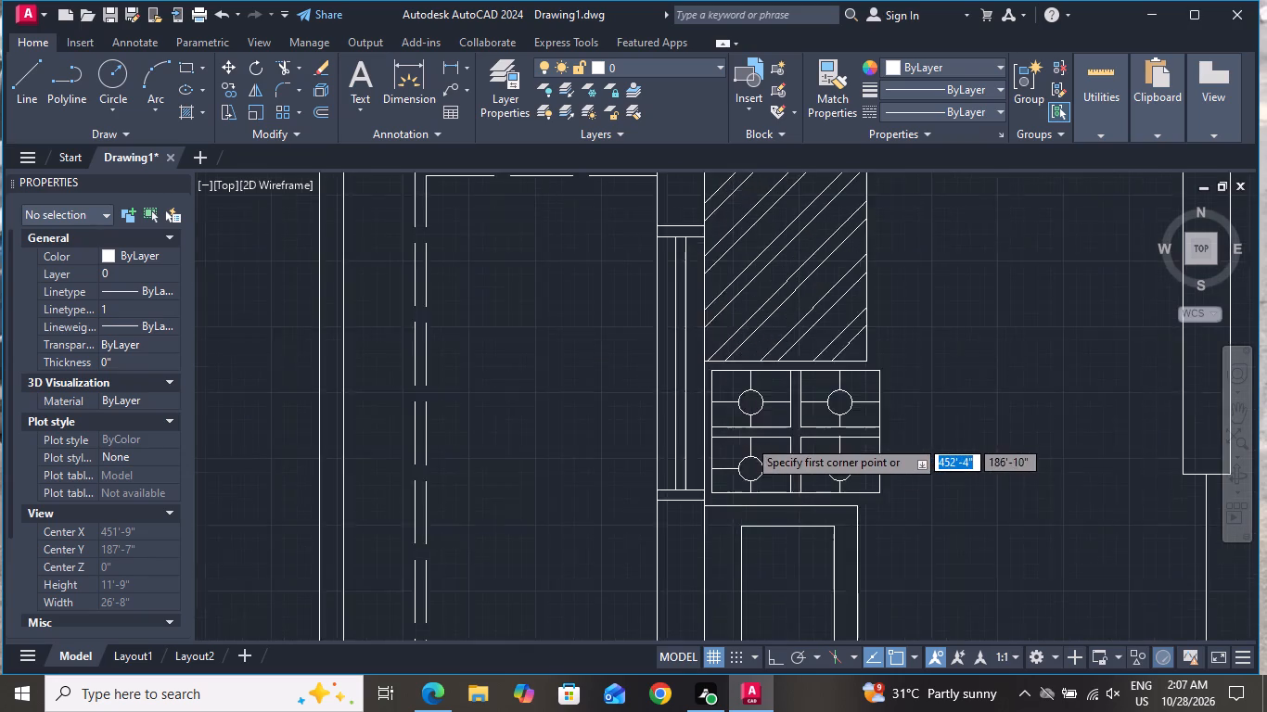
scroll(726, 447, "down", 3)
scroll(756, 534, "up", 1)
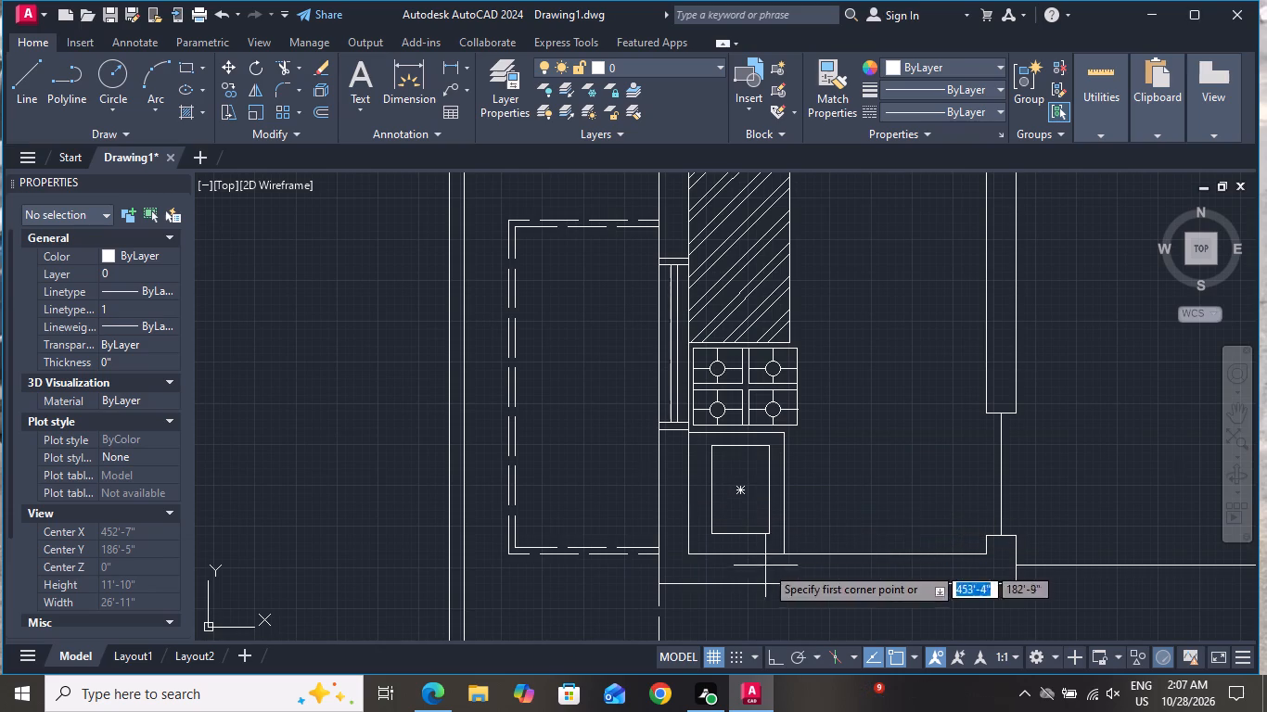
scroll(761, 516, "up", 1)
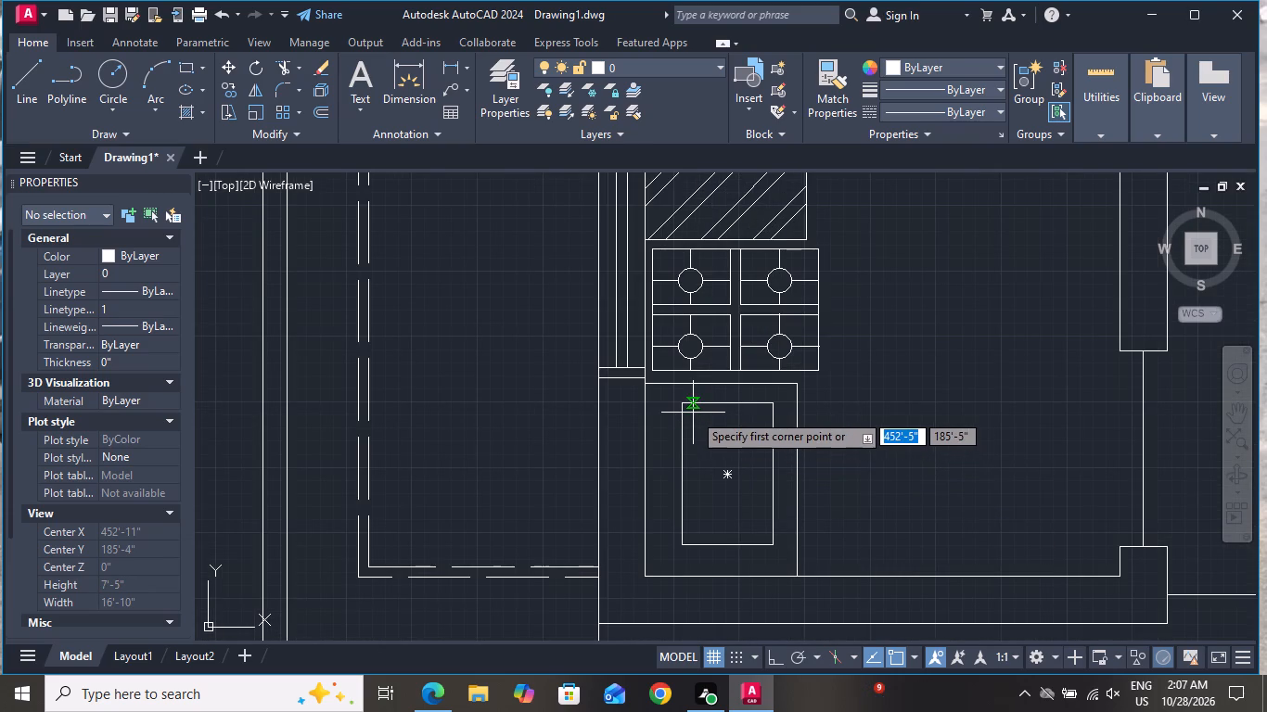
left_click(697, 414)
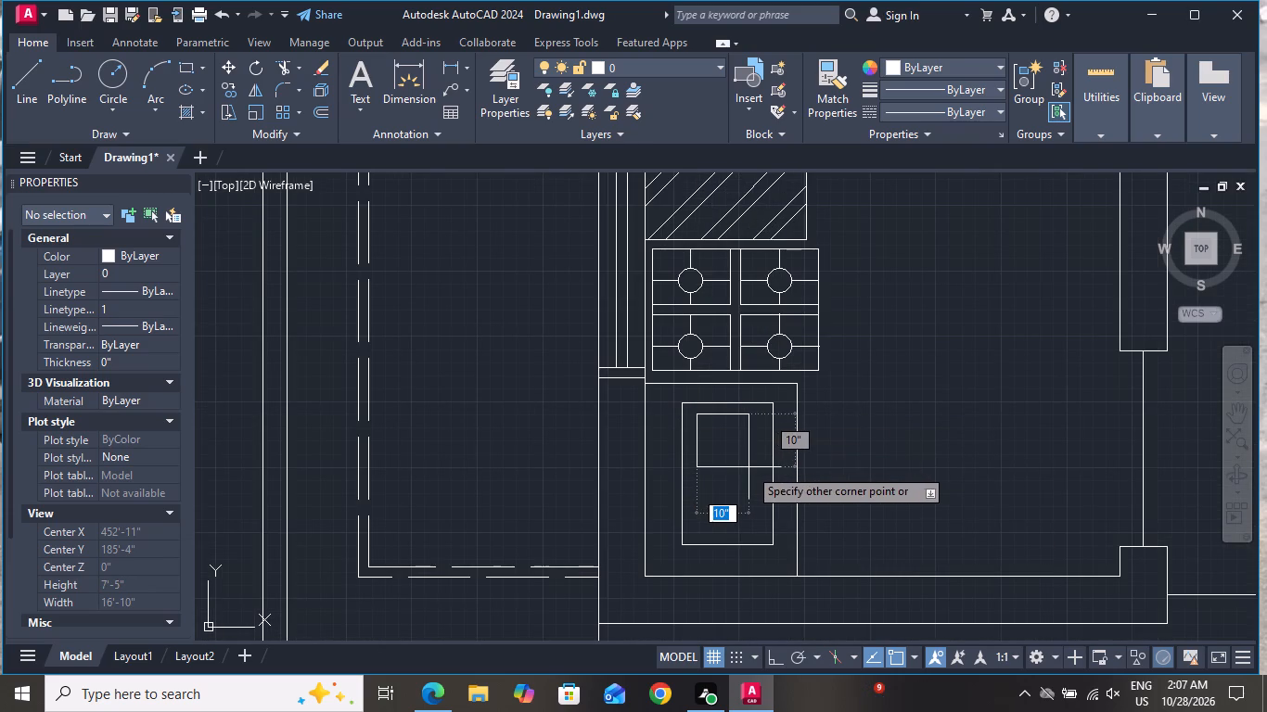
left_click(757, 469)
Copy the small inner rectangle about 1'-1" straight south into the lower half and end copying.
left_click(757, 465)
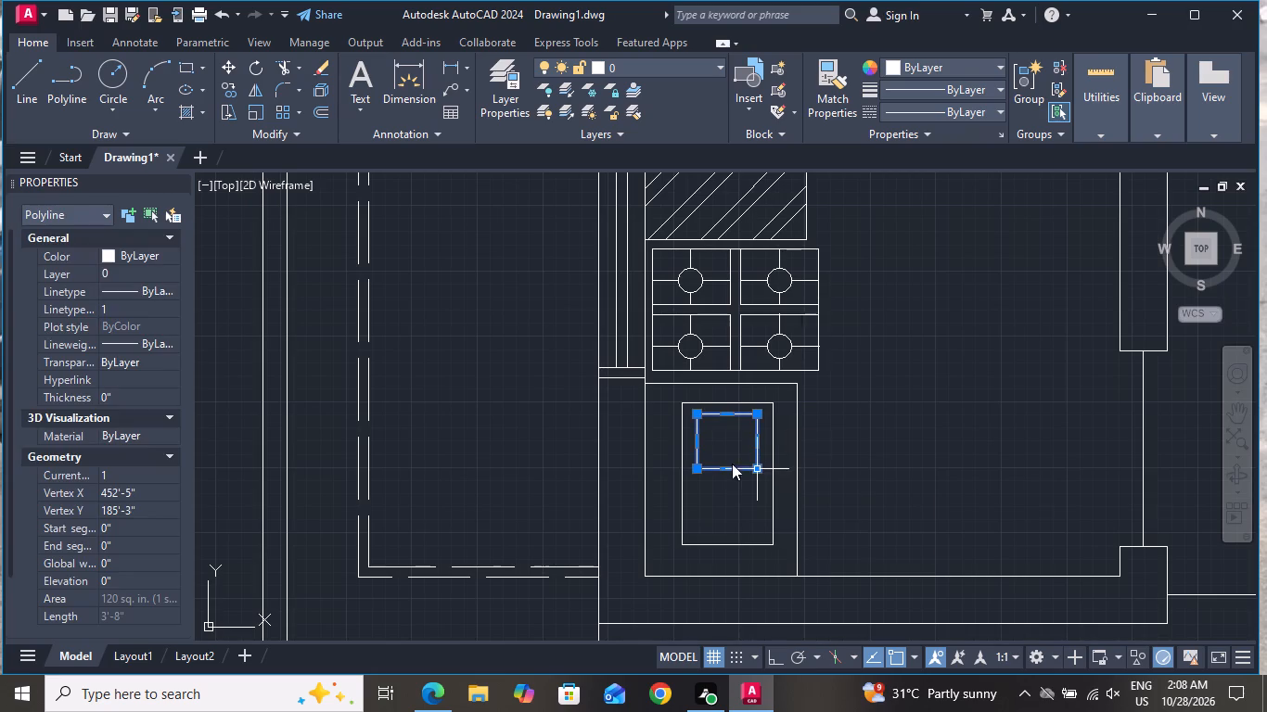
left_click(230, 93)
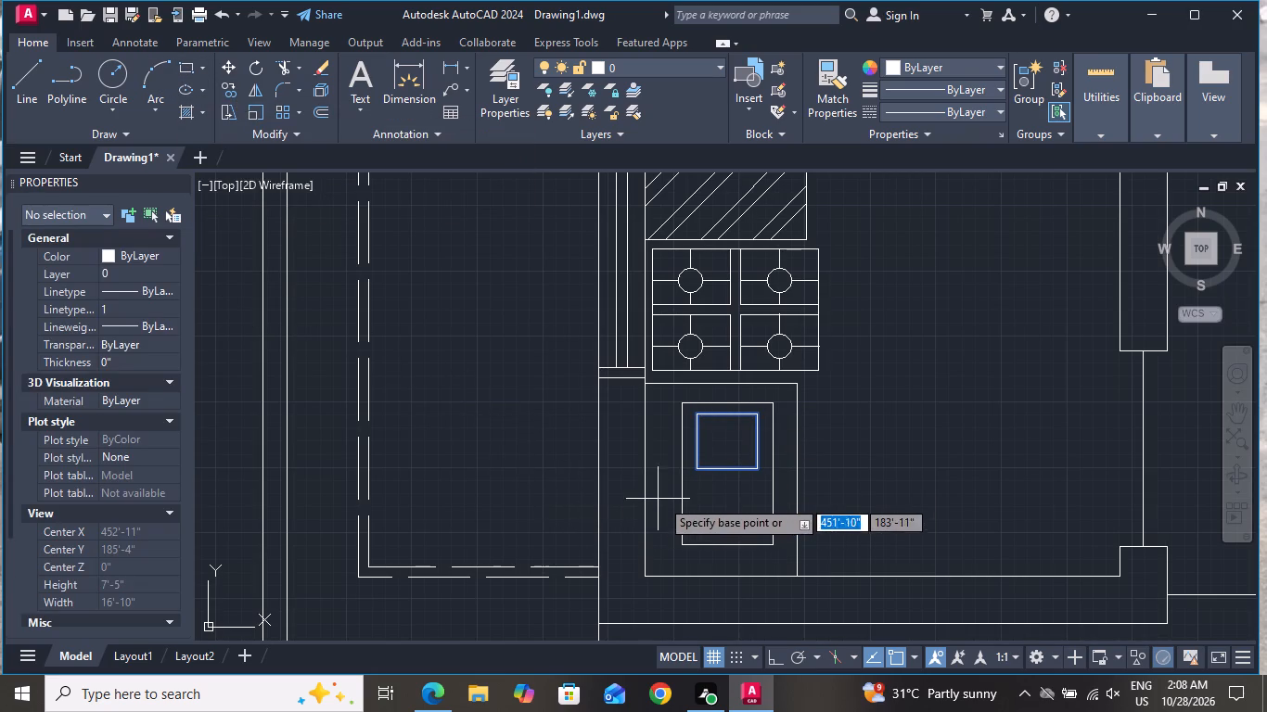
scroll(671, 506, "up", 2)
left_click(797, 356)
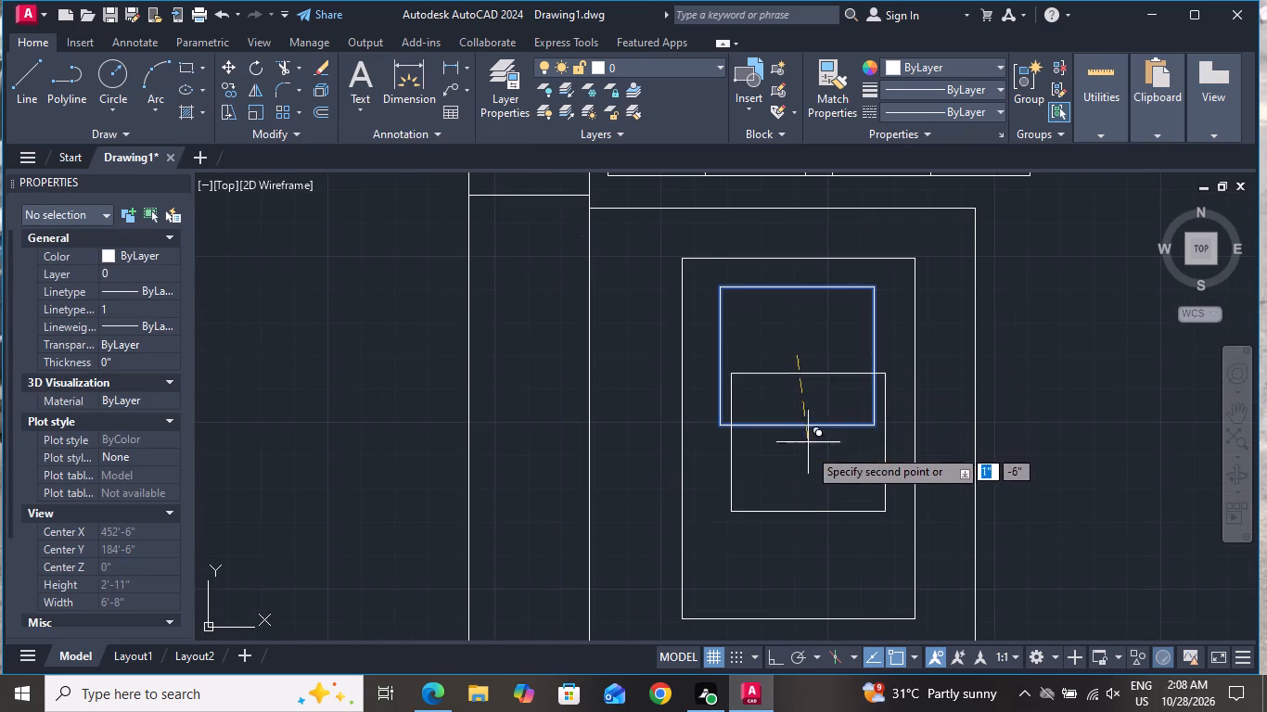
left_click(797, 526)
right_click(797, 526)
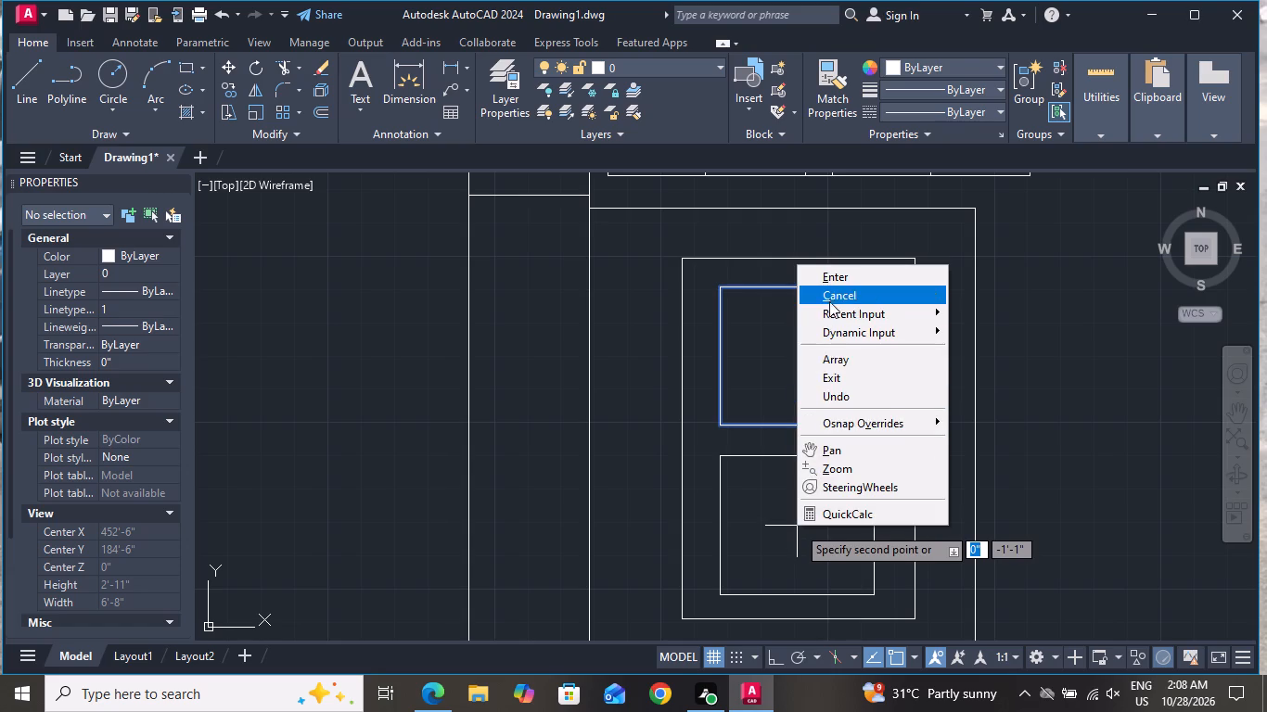
left_click(831, 297)
Draw a circle of about 1" radius at the centre of each of the two small inner rectangles.
scroll(844, 406, "down", 1)
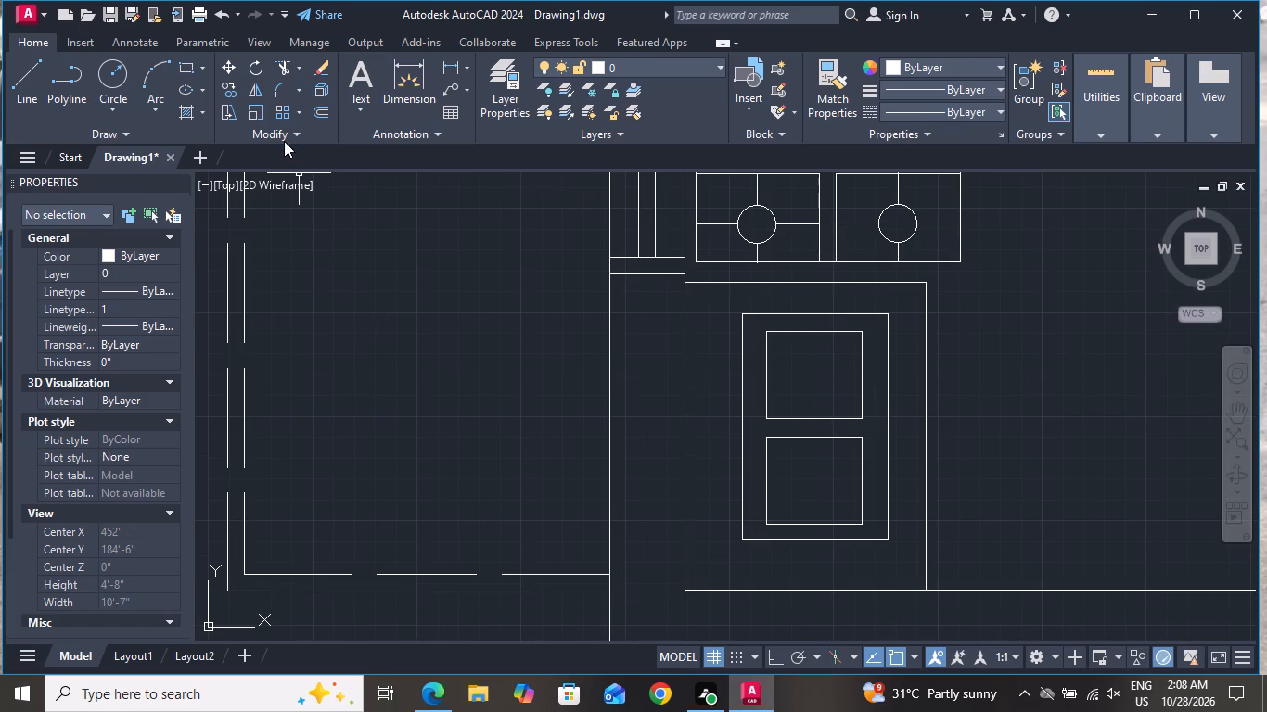
left_click(122, 83)
left_click(813, 381)
left_click(813, 381)
left_click(112, 83)
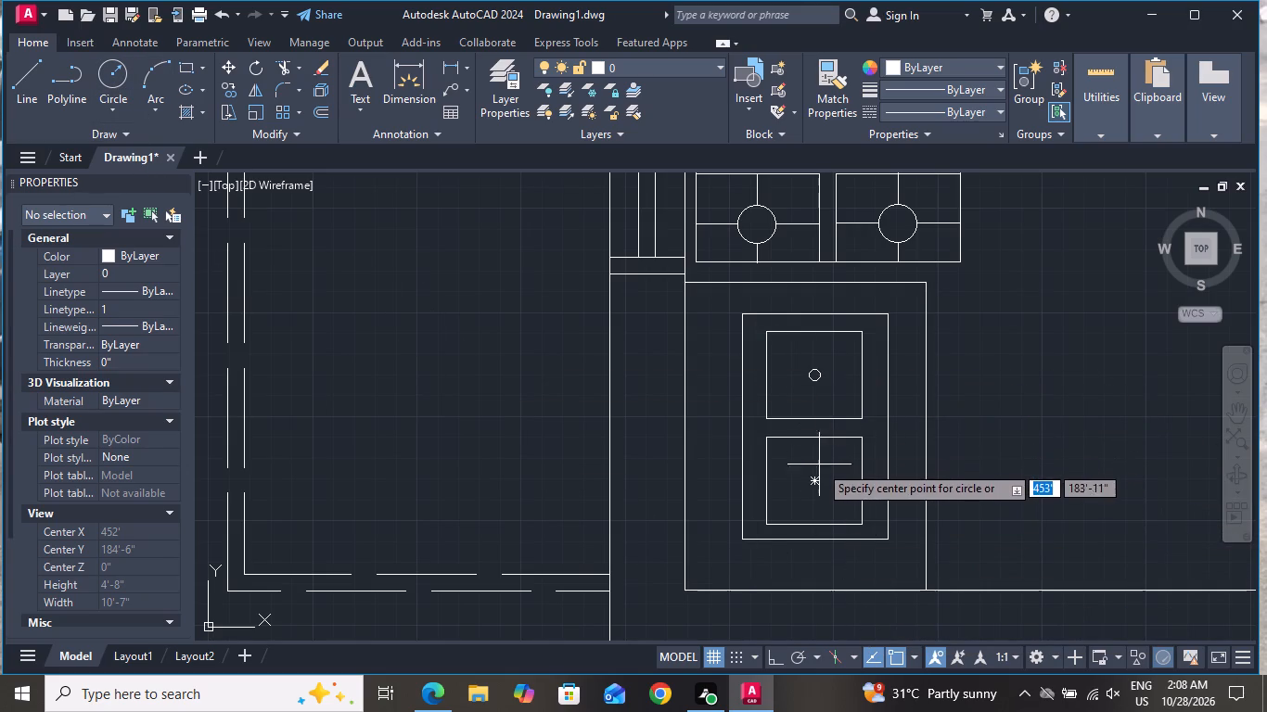
left_click(817, 485)
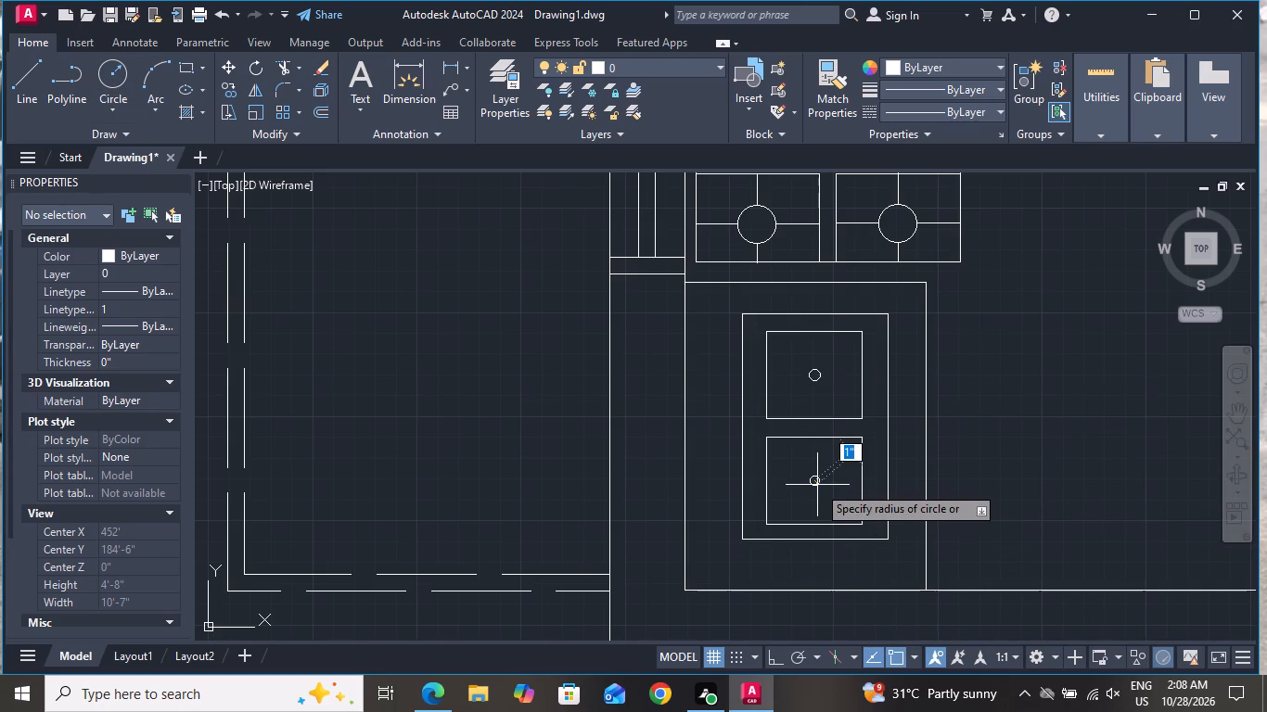
left_click(817, 486)
Offset the outermost rectangle south of the stove 1" inward and end the offset.
scroll(856, 496, "down", 2)
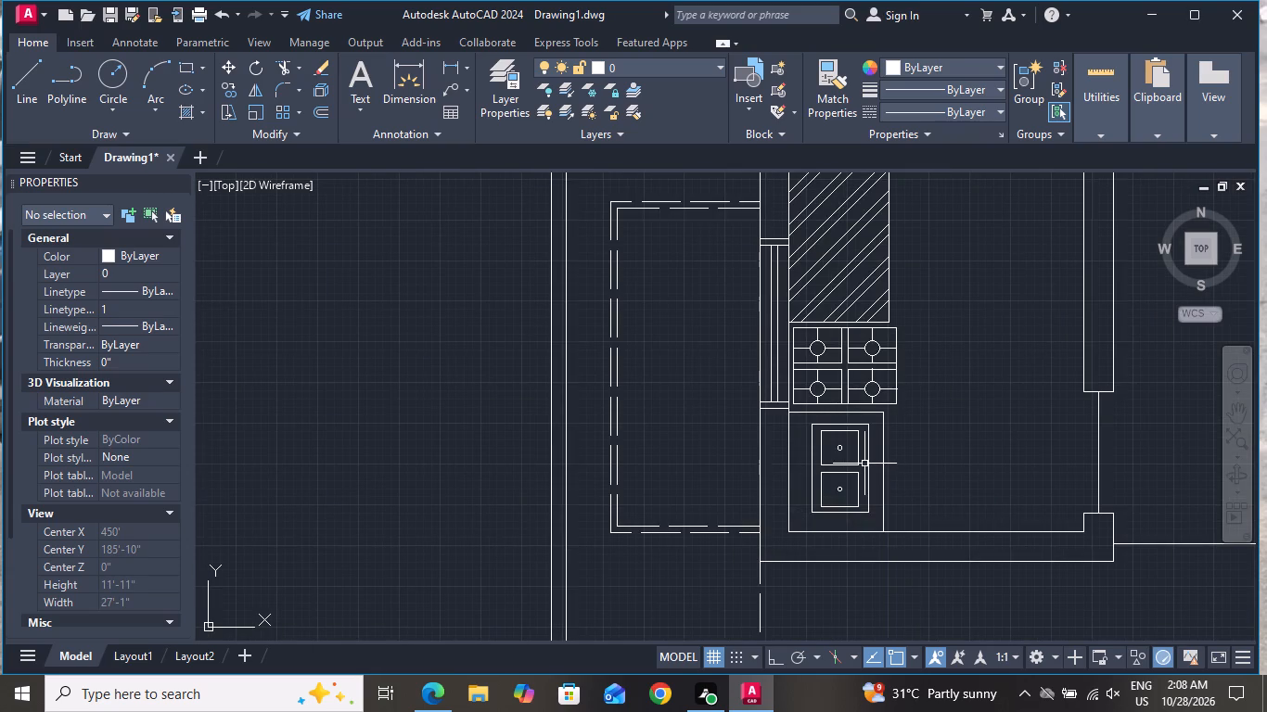
scroll(871, 414, "up", 2)
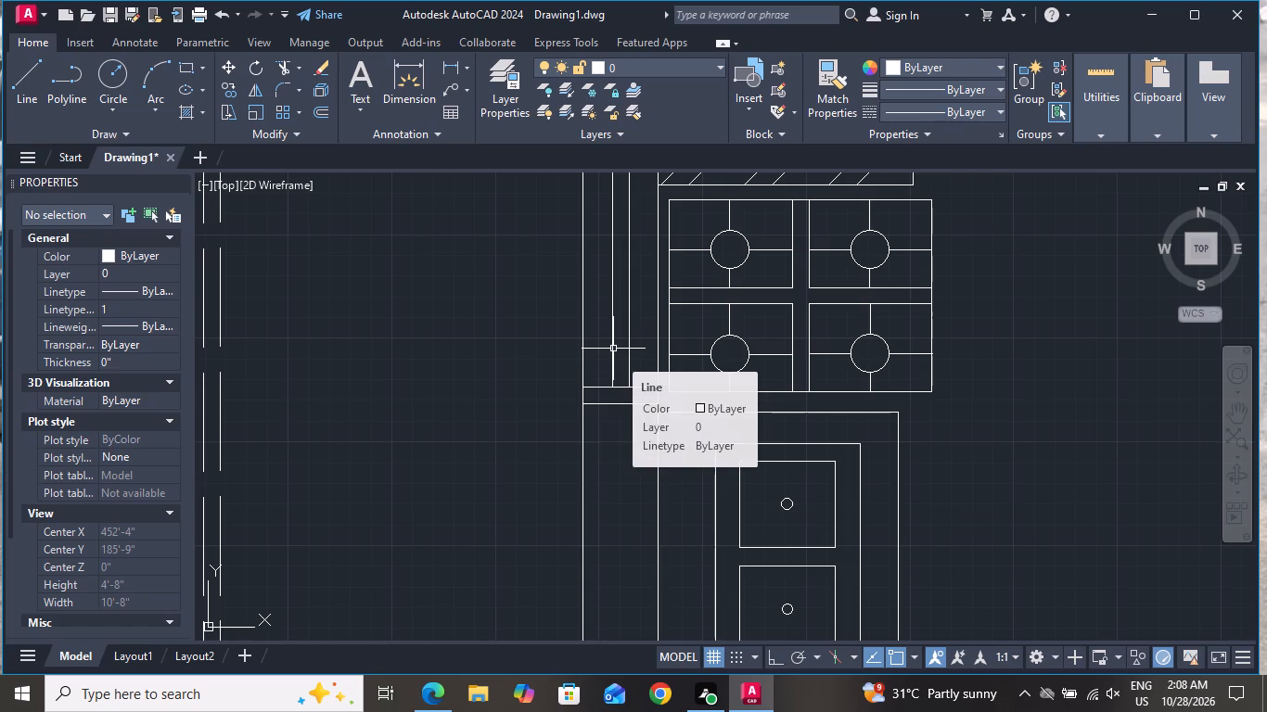
scroll(679, 343, "down", 2)
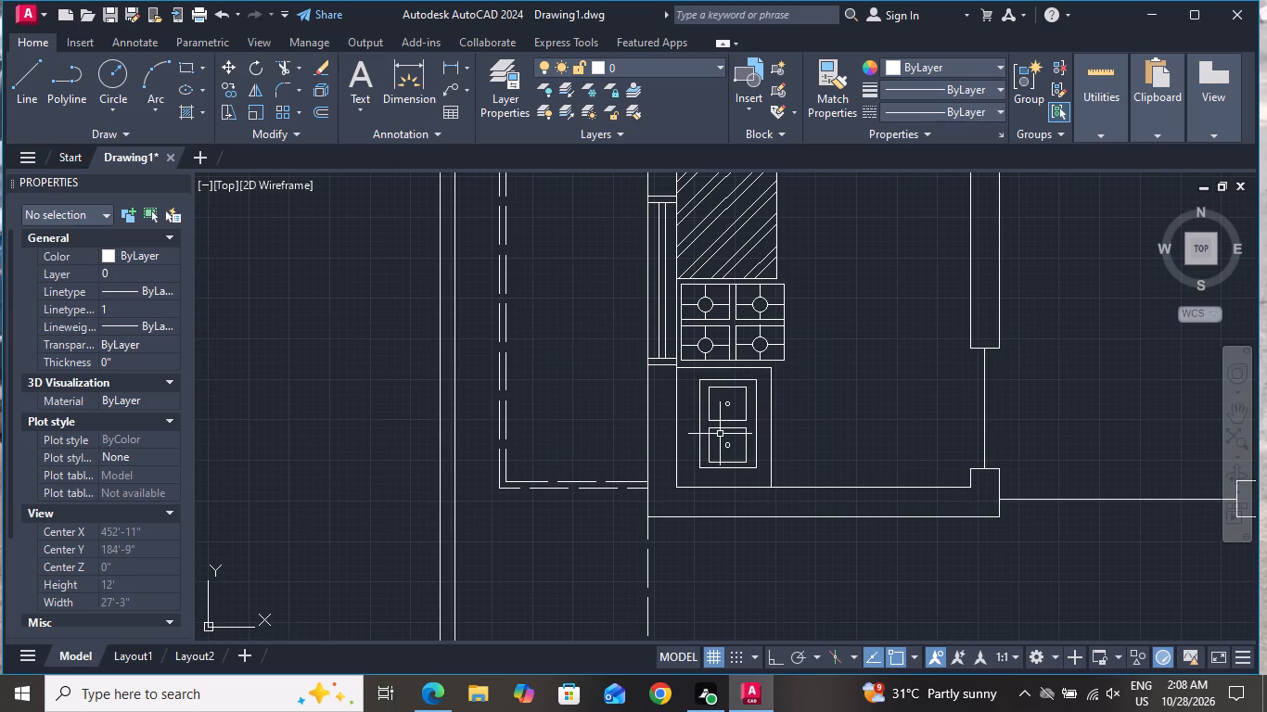
type("O")
key("space")
key("1")
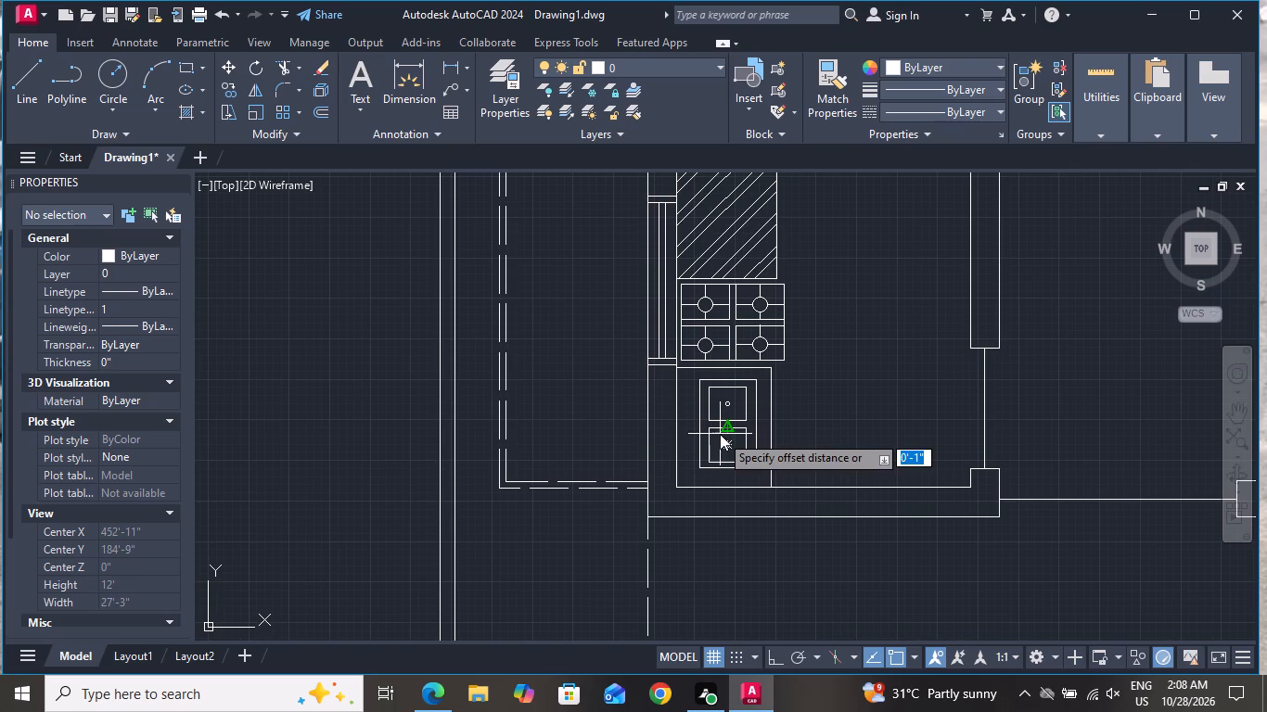
key("shift+quotedbl")
key("Return")
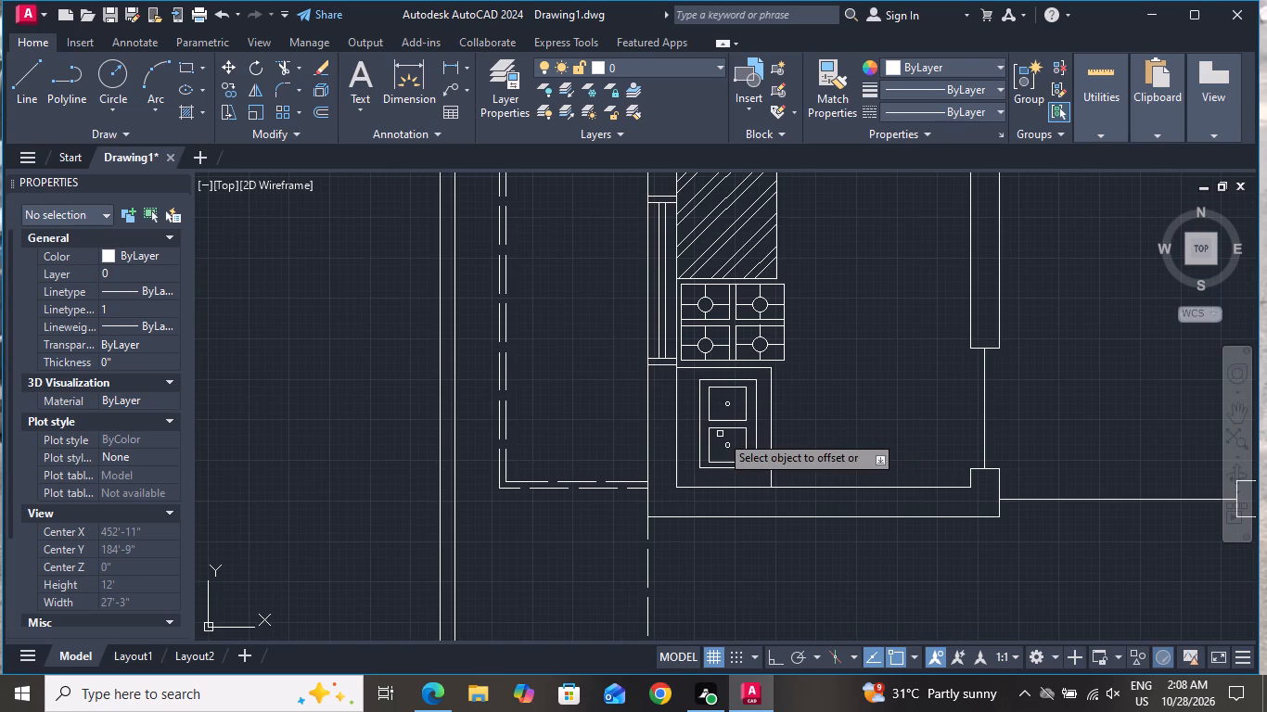
scroll(773, 472, "up", 1)
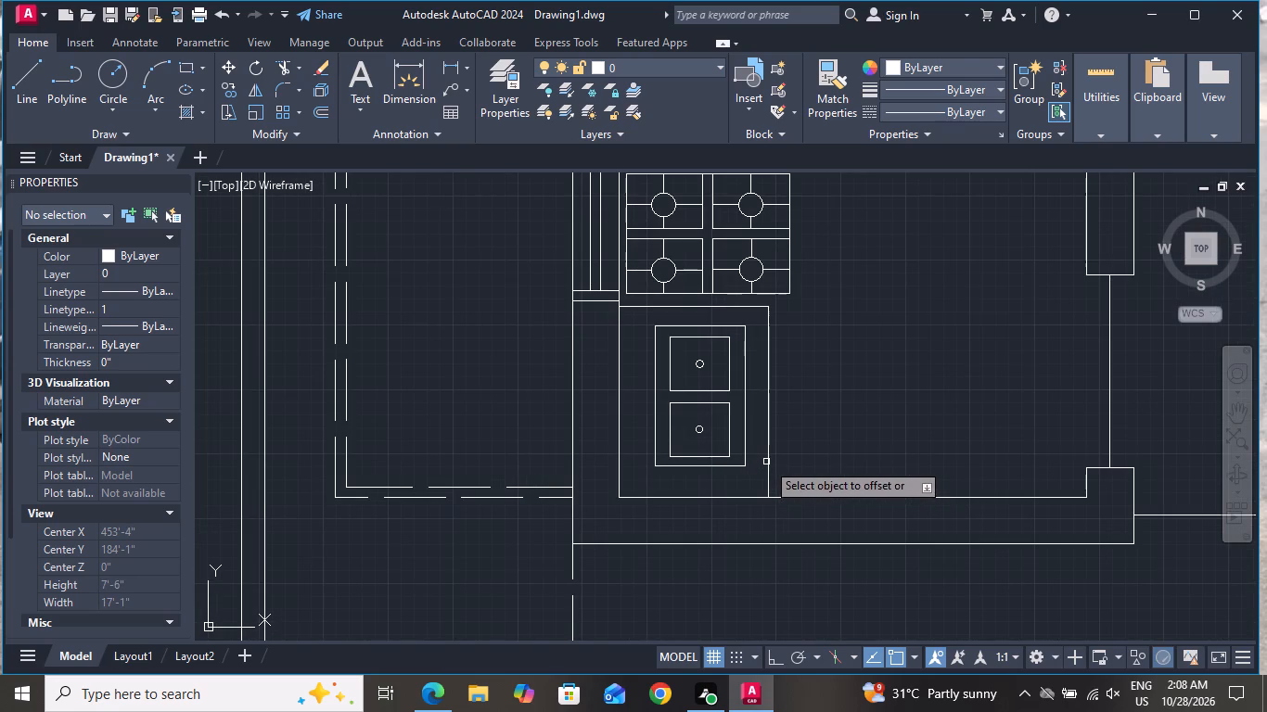
left_click(767, 462)
left_click(746, 468)
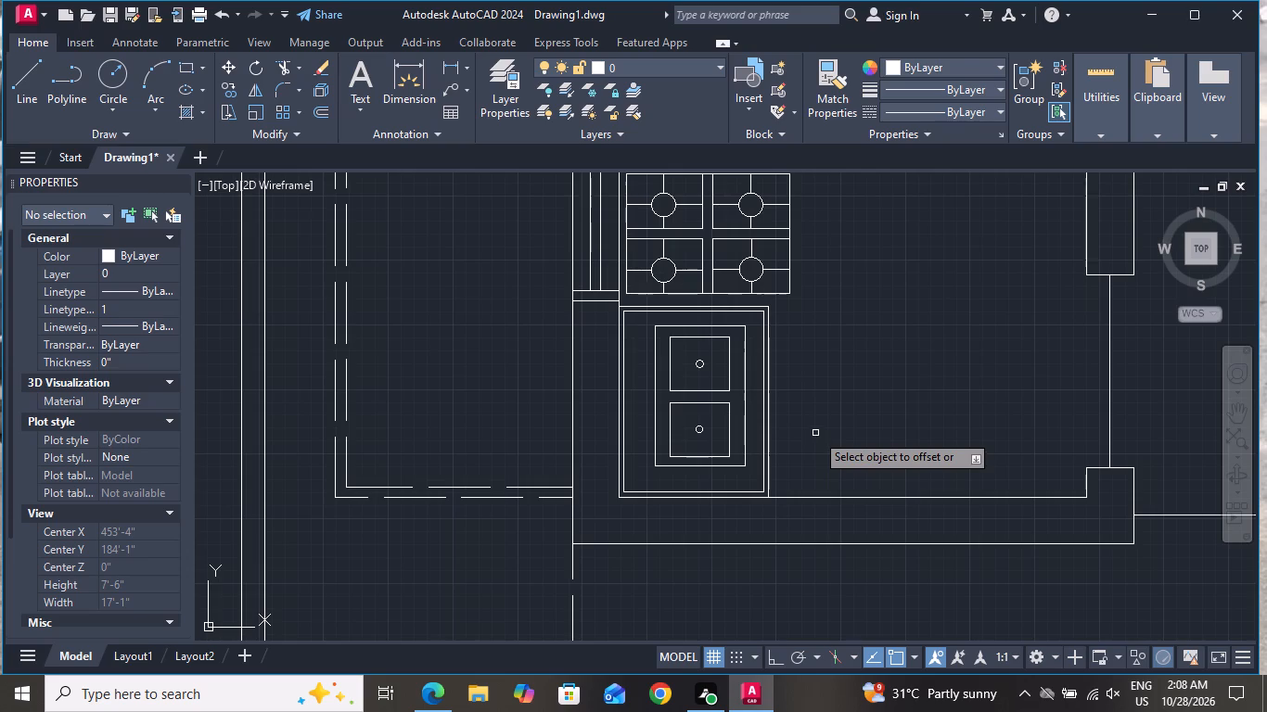
right_click(815, 433)
left_click(838, 469)
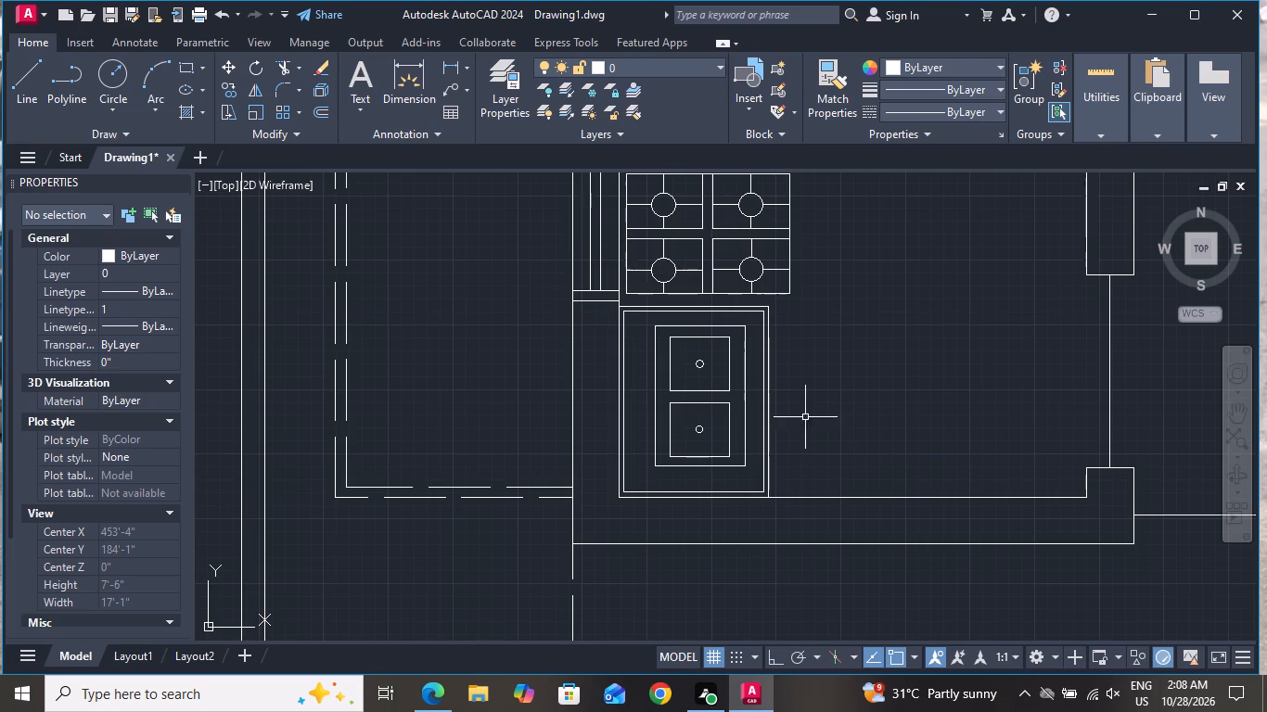
Hatch the narrow band between the outermost rectangle and its inner offset with ANSI32 at scale 8, and end hatching.
left_click(190, 106)
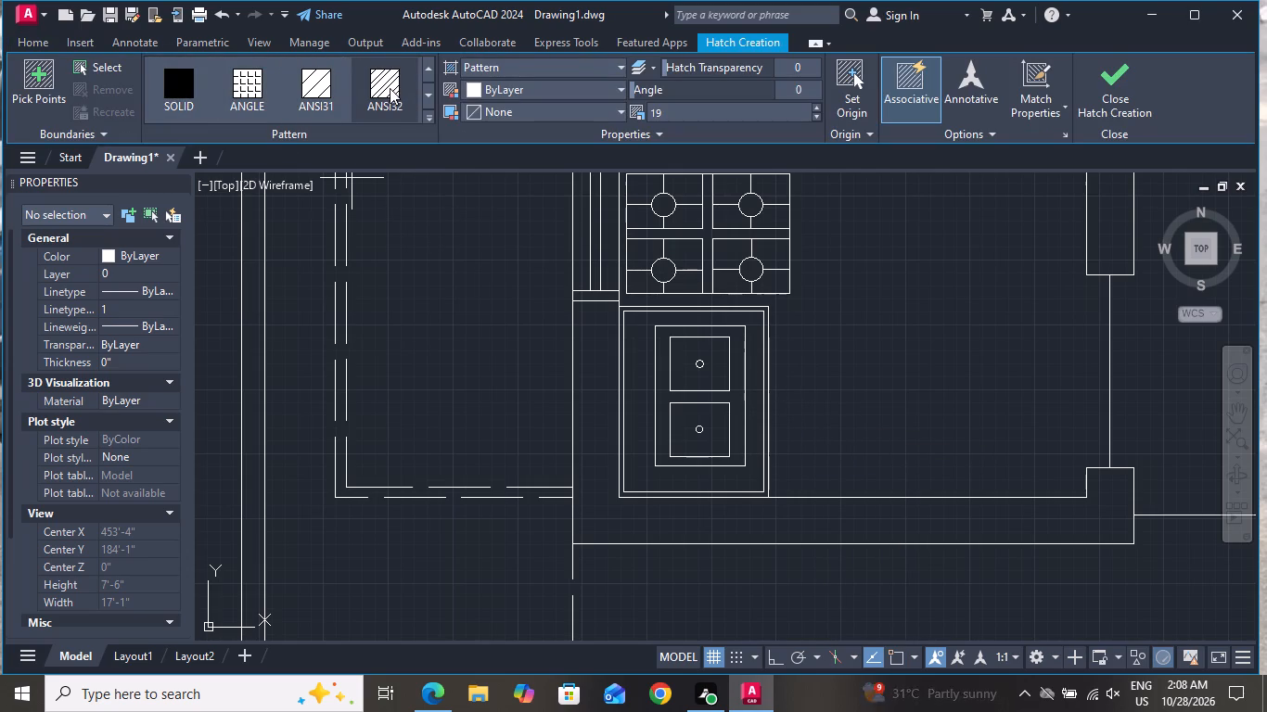
left_click(390, 87)
scroll(627, 306, "up", 4)
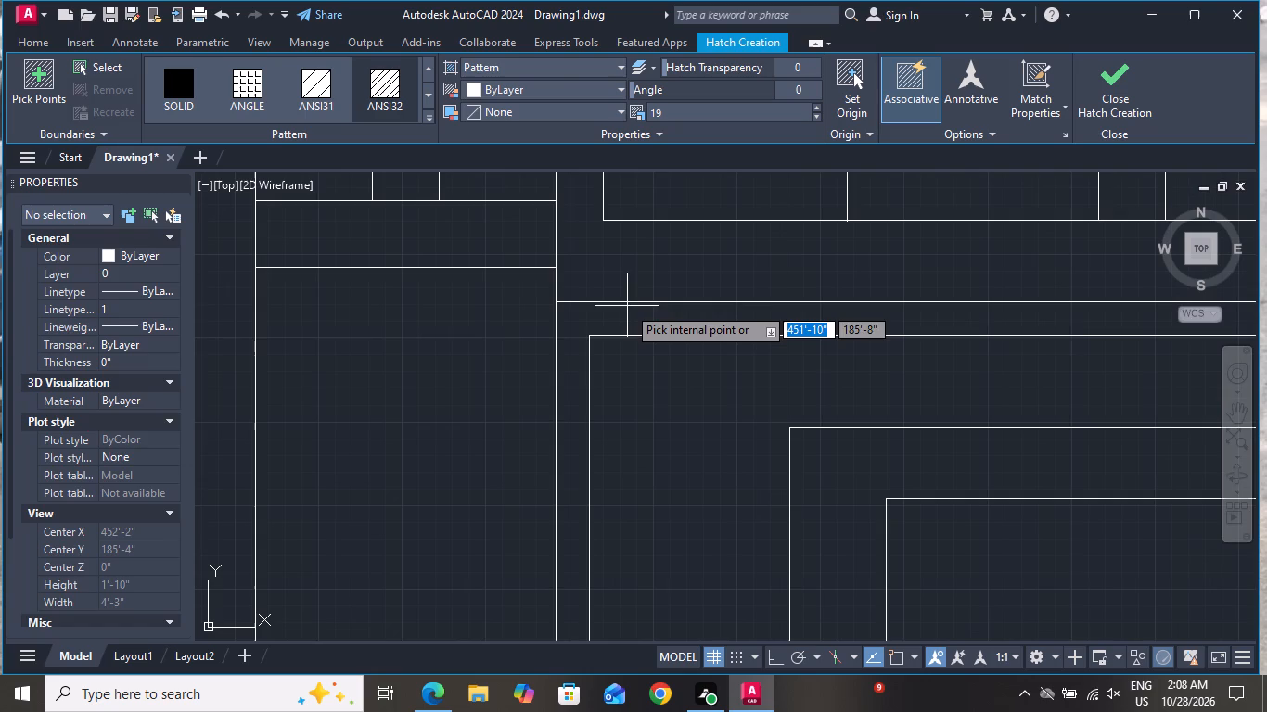
left_click(624, 314)
scroll(632, 337, "down", 2)
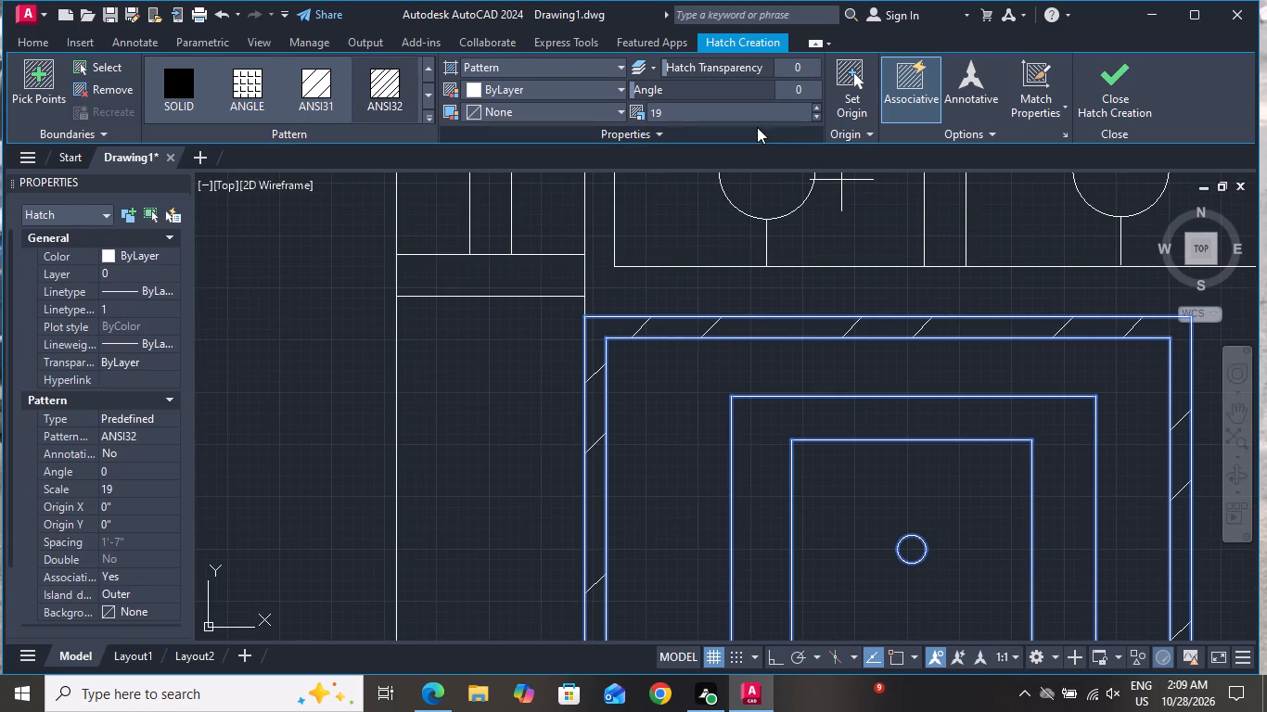
left_click(814, 114)
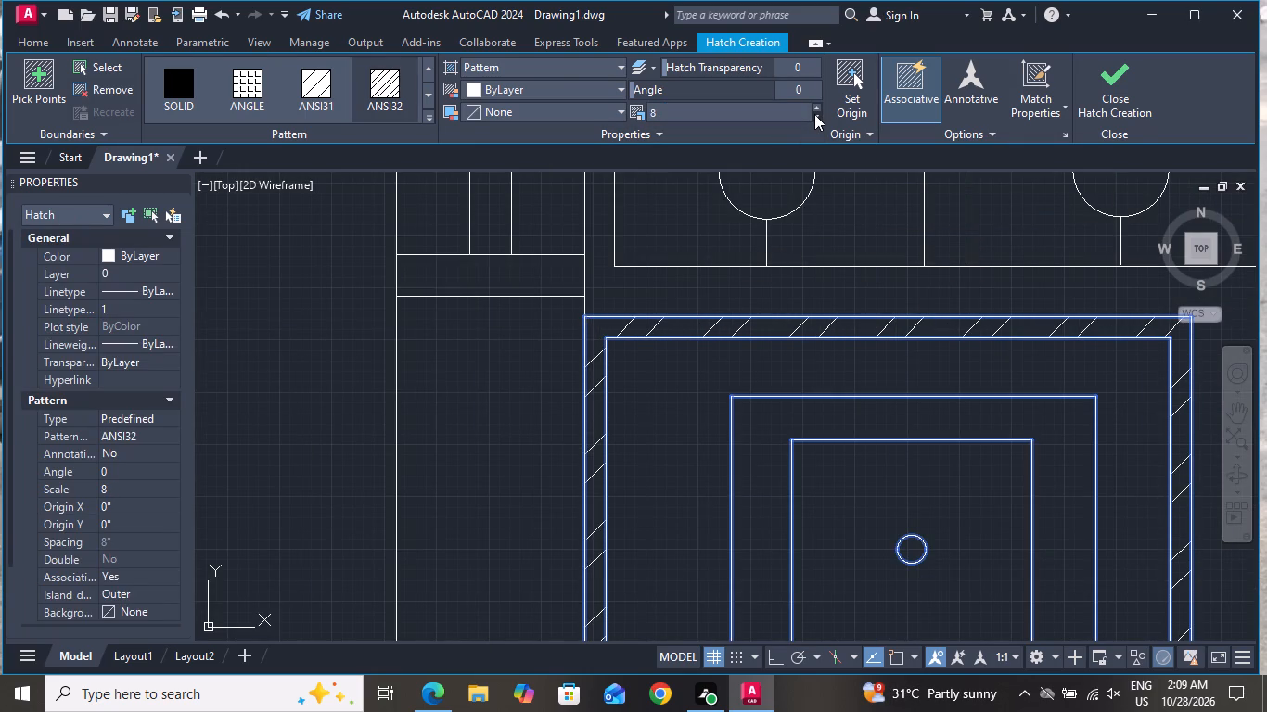
left_click(815, 114)
scroll(825, 528, "down", 2)
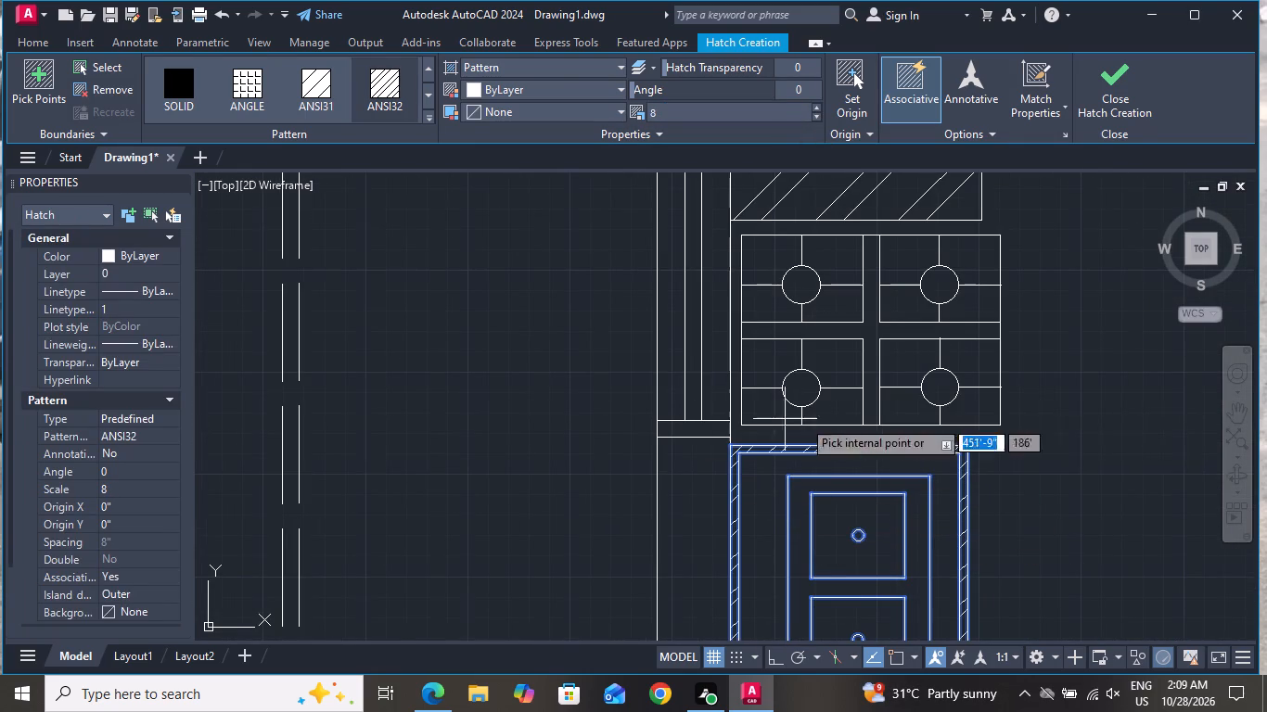
right_click(1058, 439)
left_click(1111, 205)
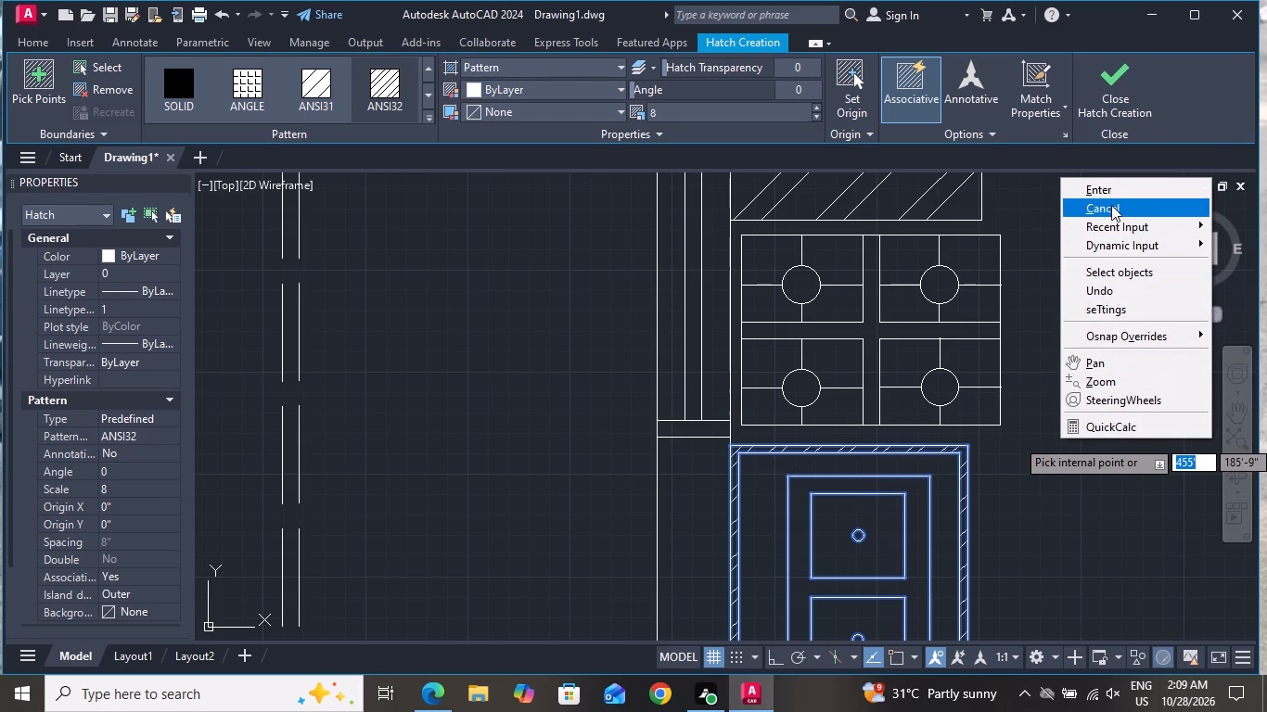
Draw a rectangle about 2'-4" wide by 2'-11" high in the kitchen, just east of the hatched counter.
scroll(882, 382, "down", 2)
scroll(926, 493, "up", 2)
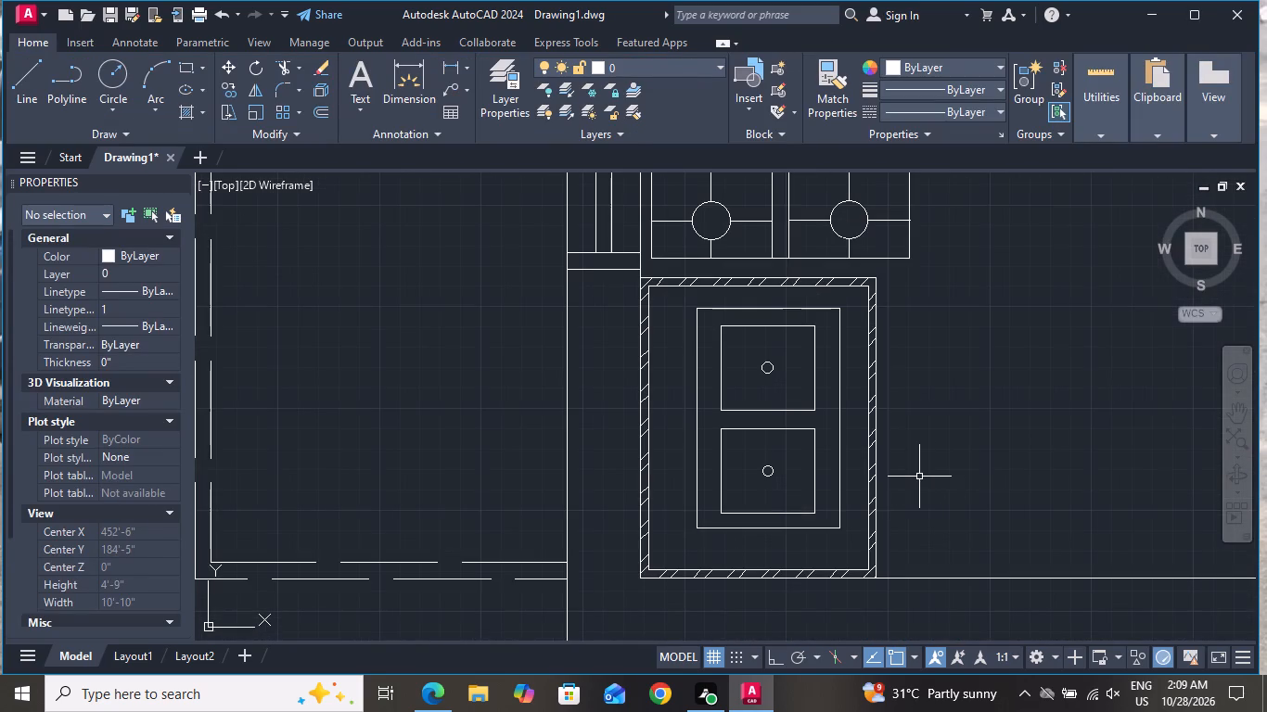
scroll(917, 486, "down", 1)
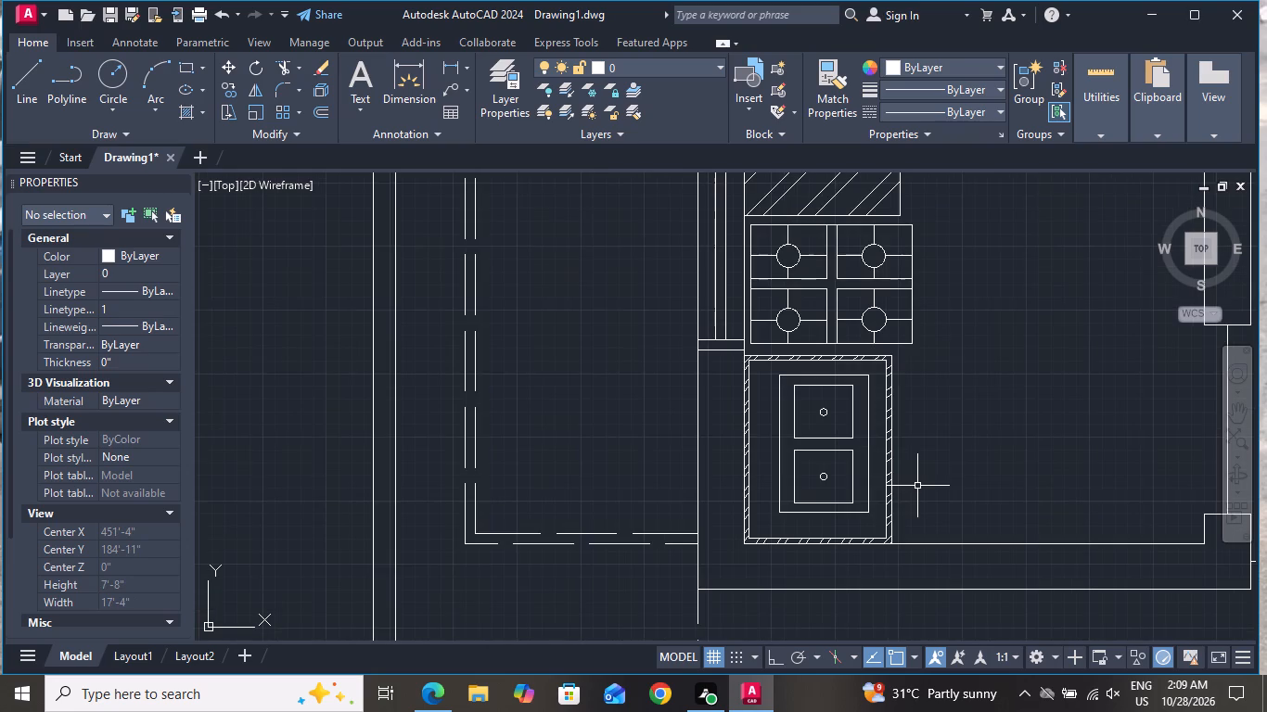
scroll(917, 505, "down", 2)
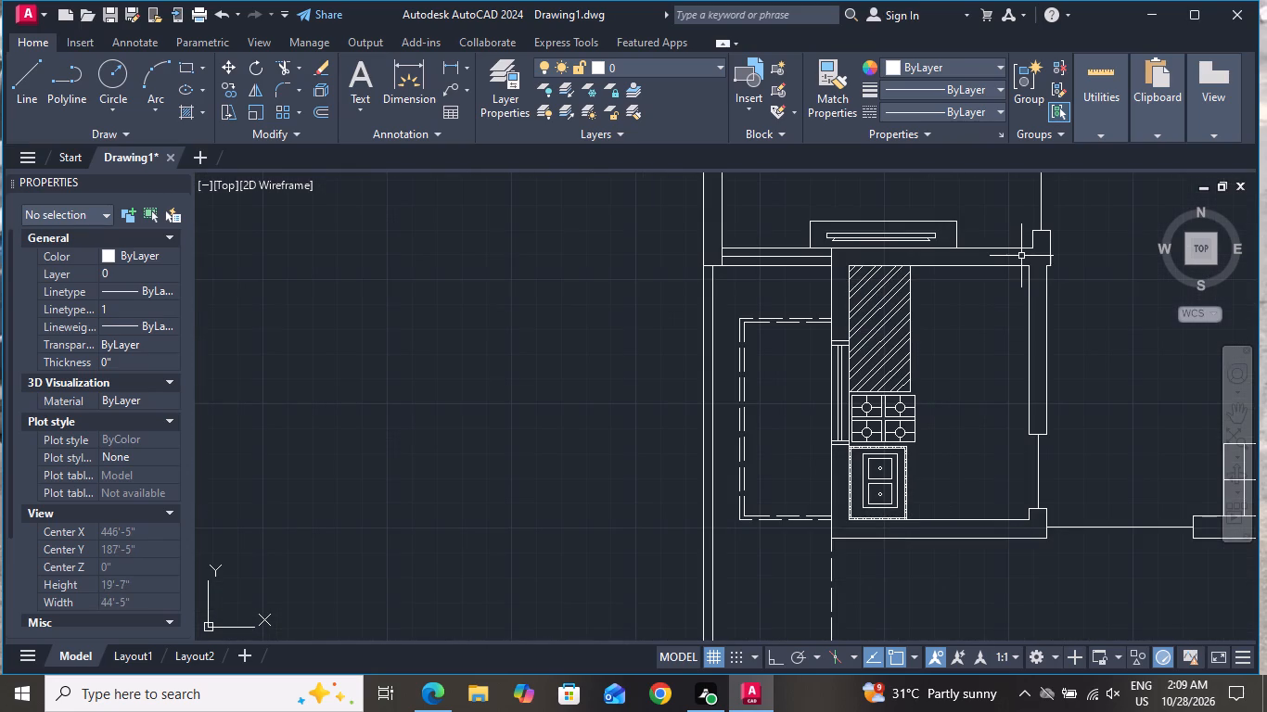
scroll(1028, 238, "up", 2)
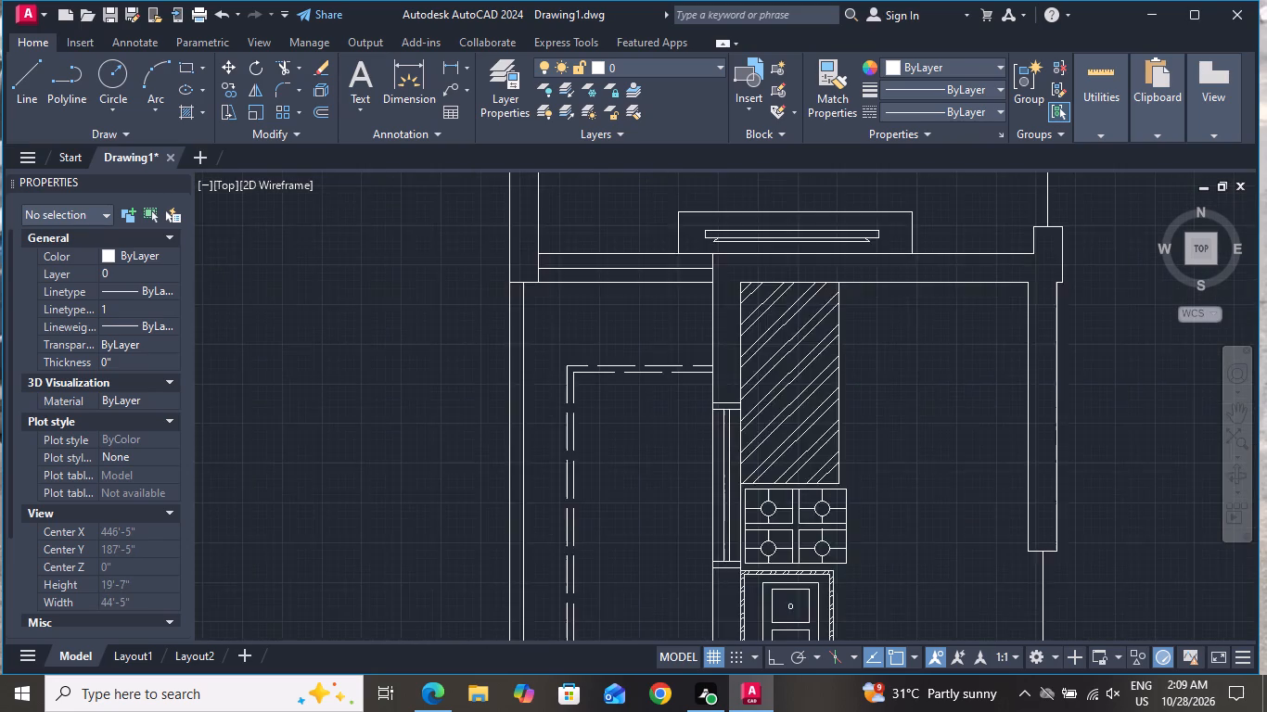
left_click(190, 70)
scroll(479, 567, "down", 1)
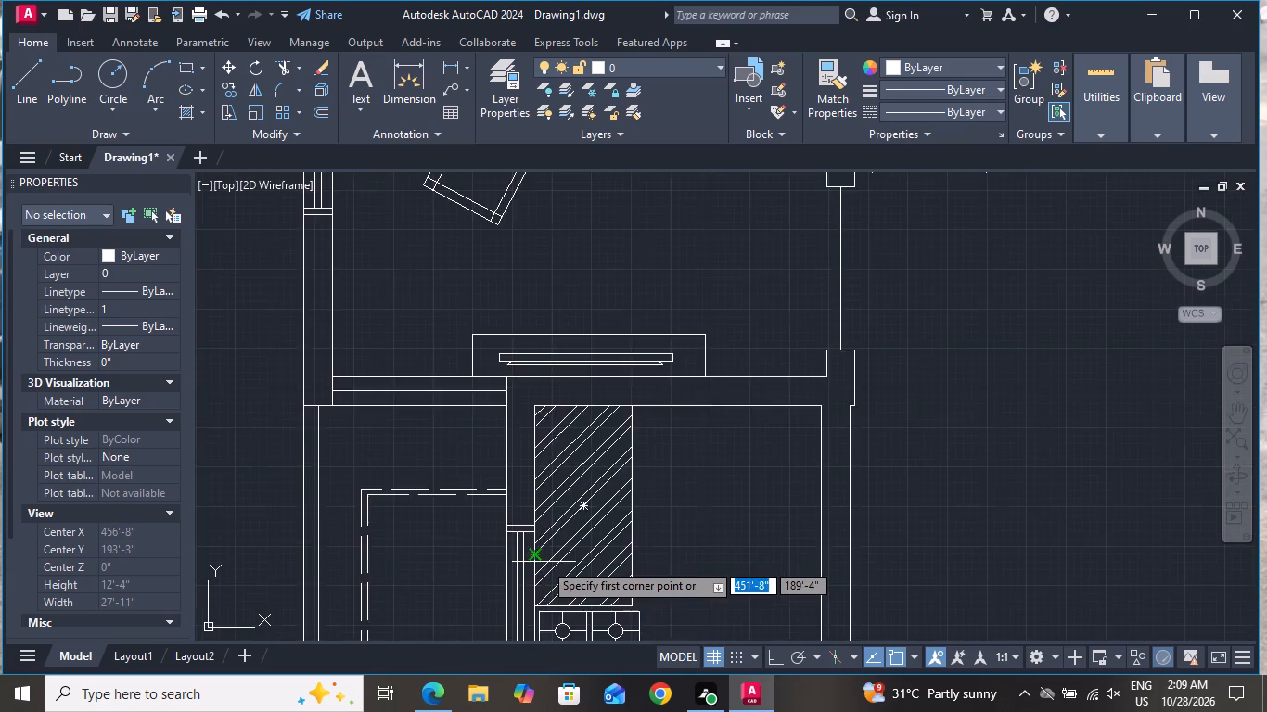
scroll(544, 562, "down", 1)
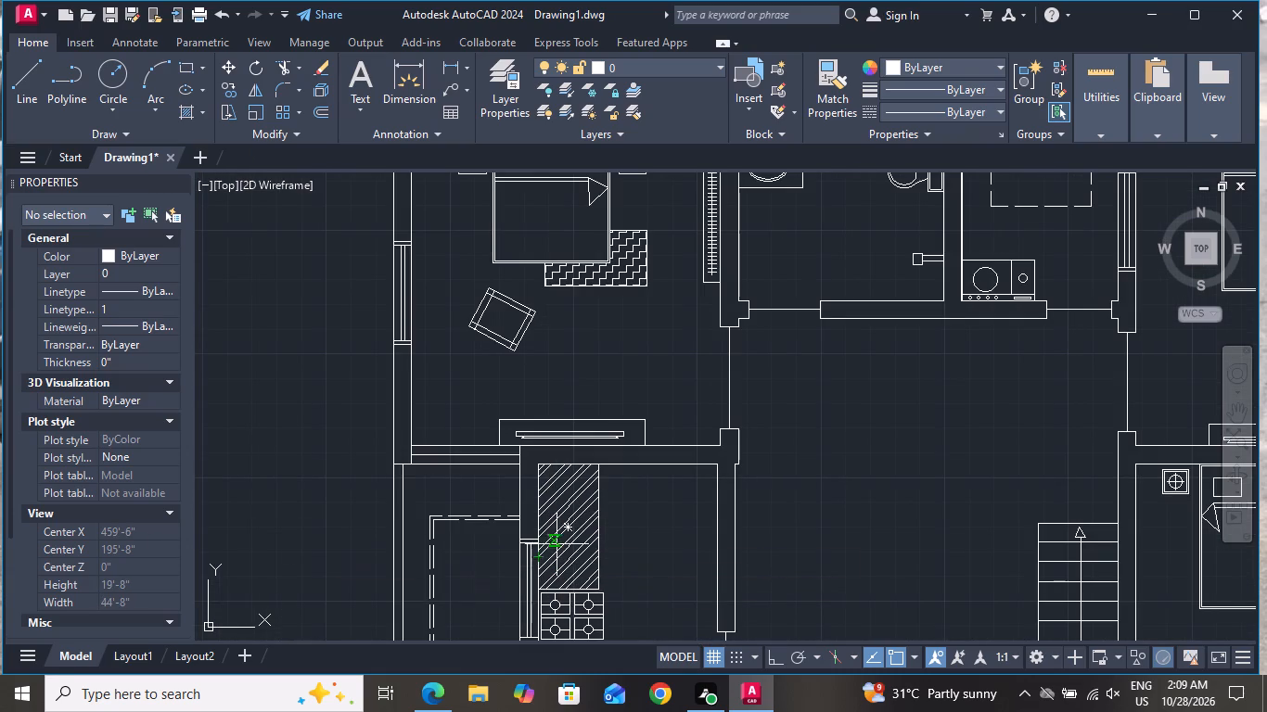
scroll(635, 513, "up", 2)
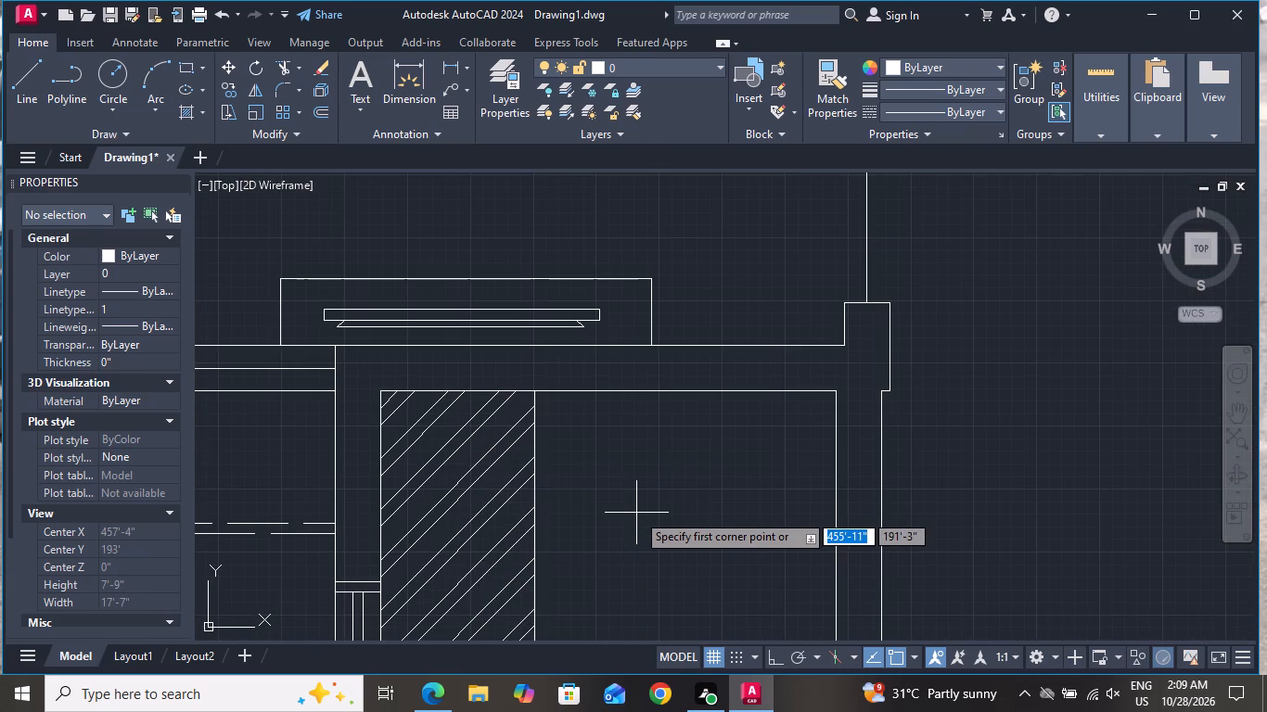
left_click(630, 426)
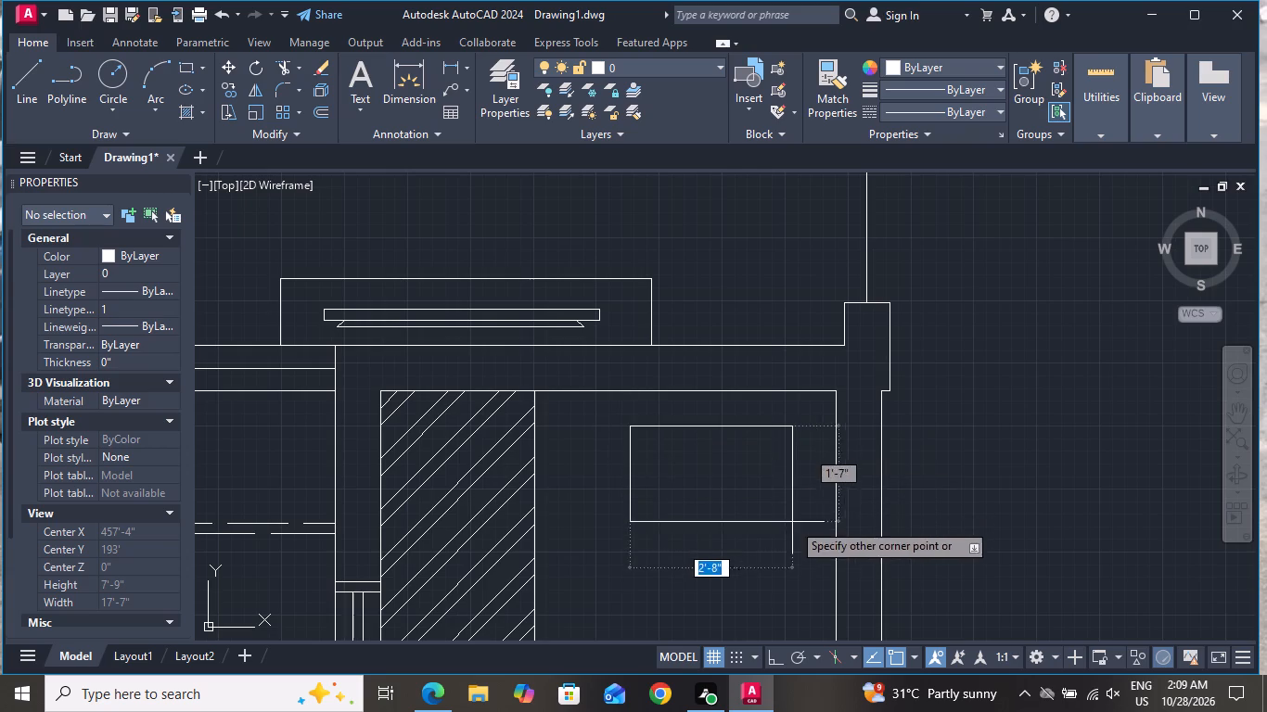
left_click(771, 603)
Draw a horizontal line about 2'-4" long across the new rectangle near its north edge, and end the line.
left_click(26, 85)
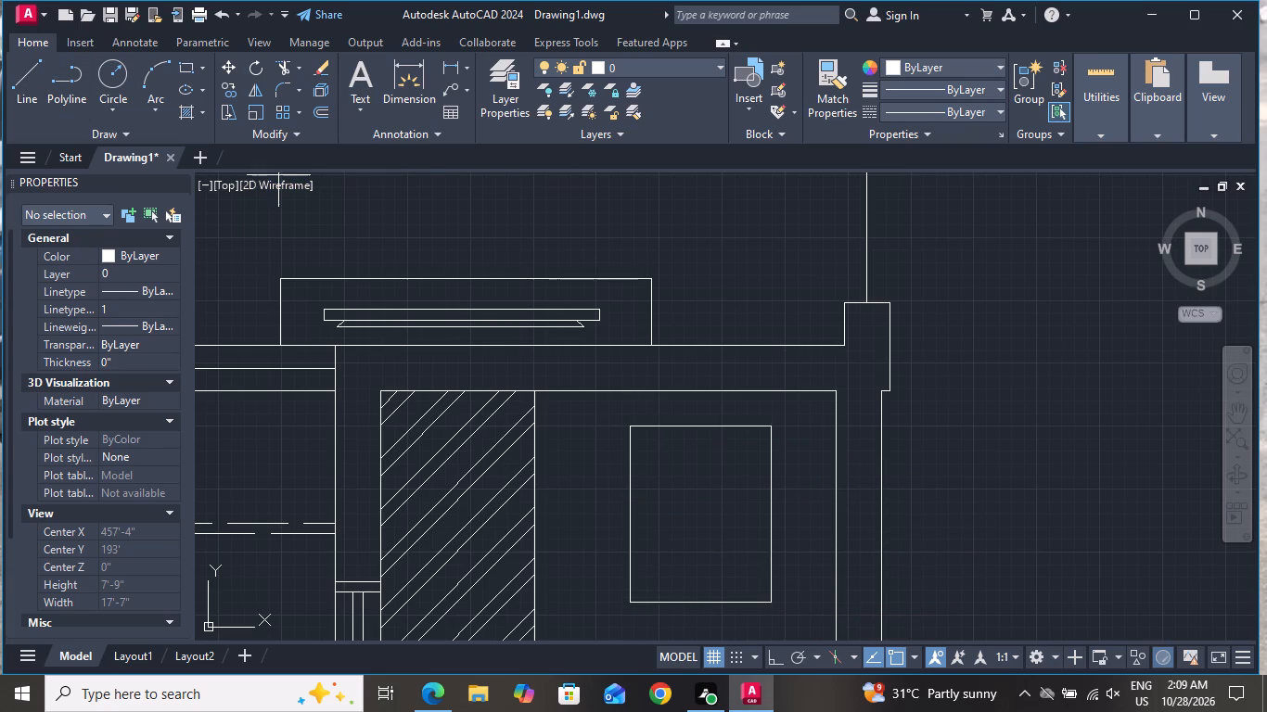
scroll(628, 491, "up", 1)
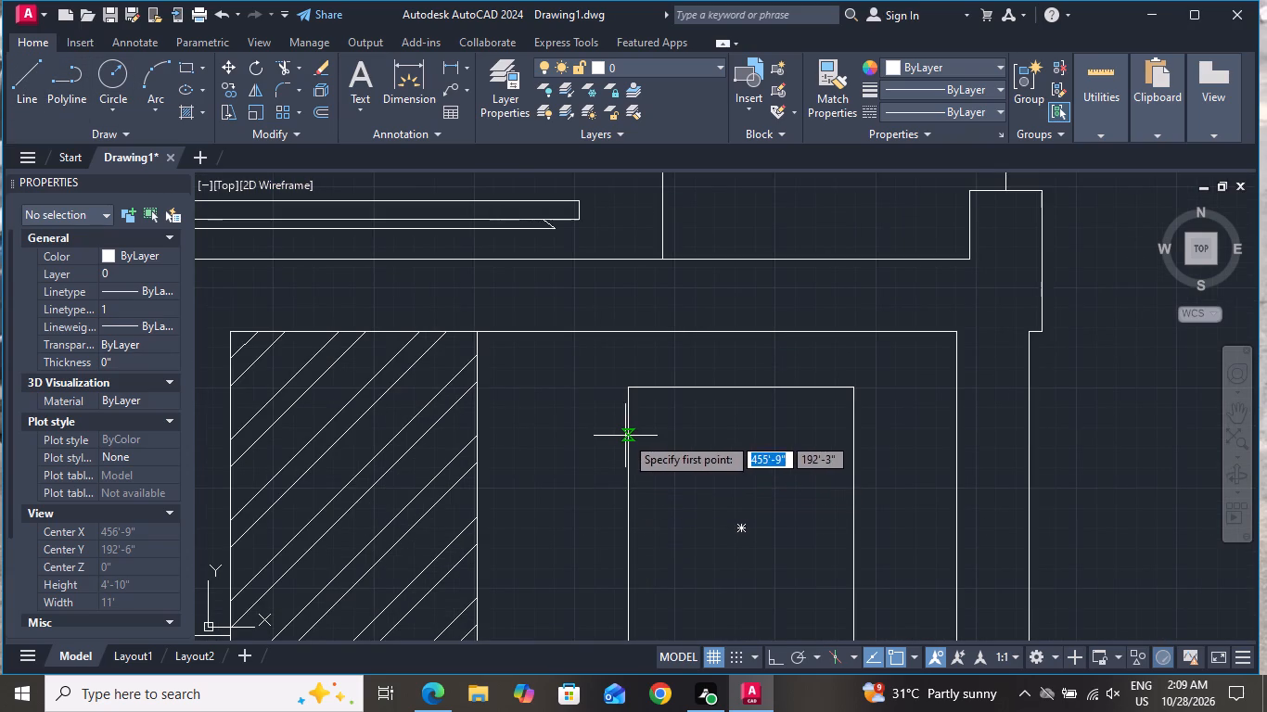
left_click(625, 436)
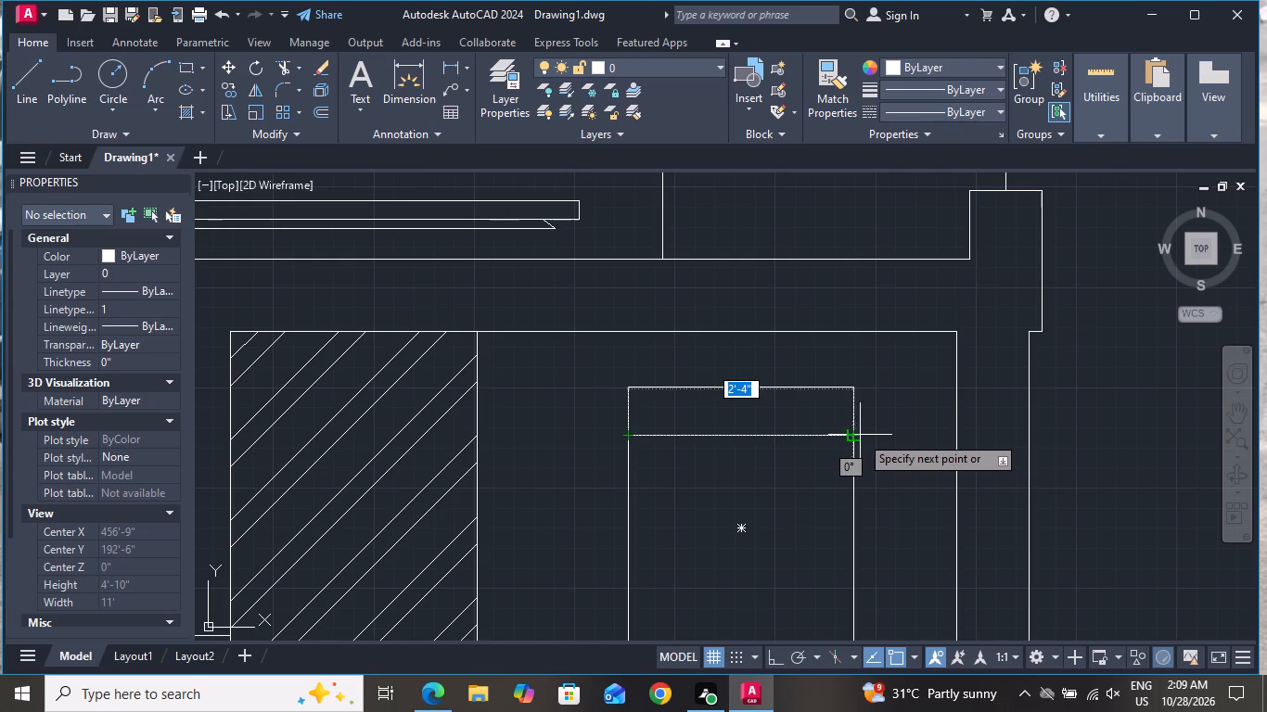
left_click(860, 435)
right_click(849, 444)
left_click(870, 479)
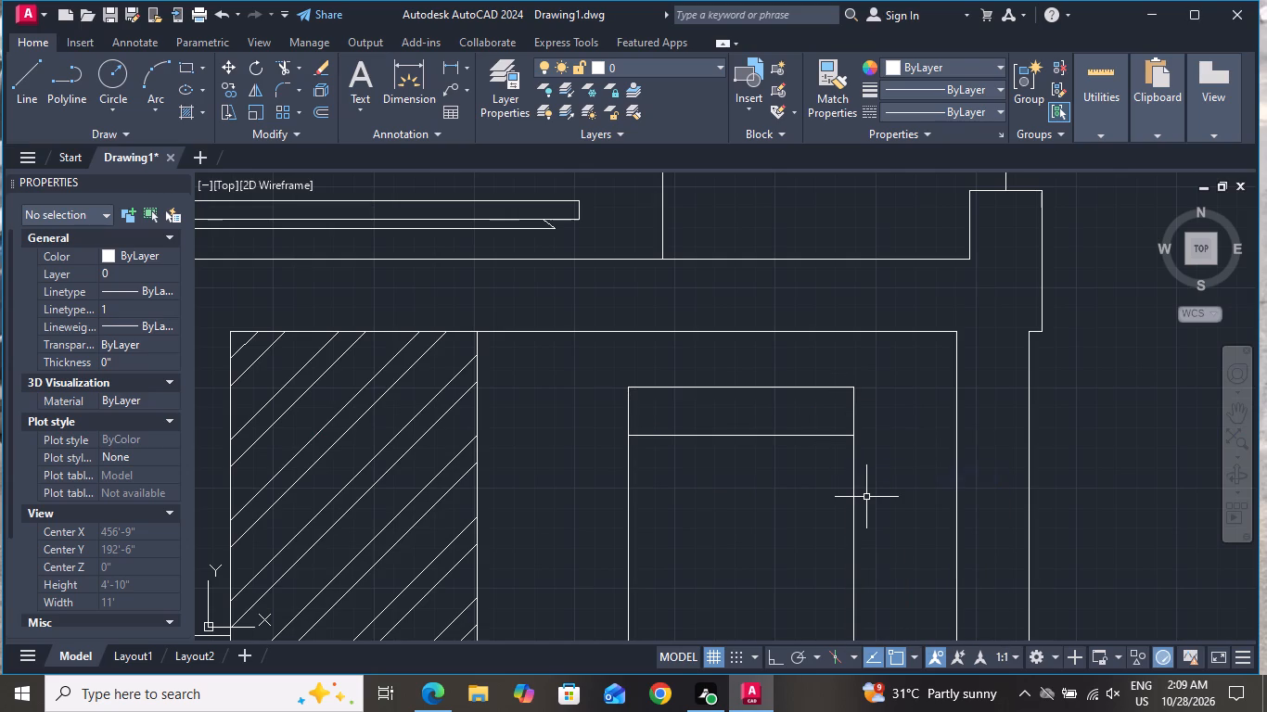
Add a small rectangle at the east end and a small circle at the west end of the appliance's narrow north strip.
left_click(183, 70)
scroll(792, 422, "up", 2)
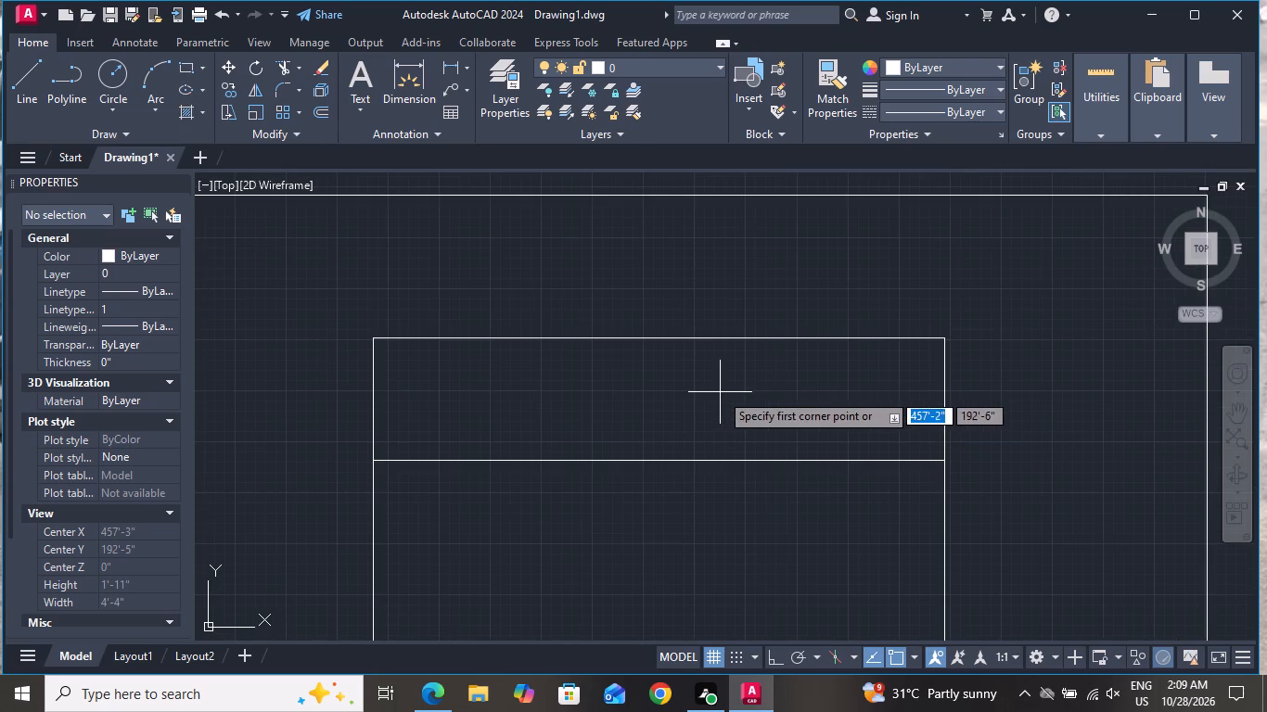
left_click(720, 391)
left_click(882, 427)
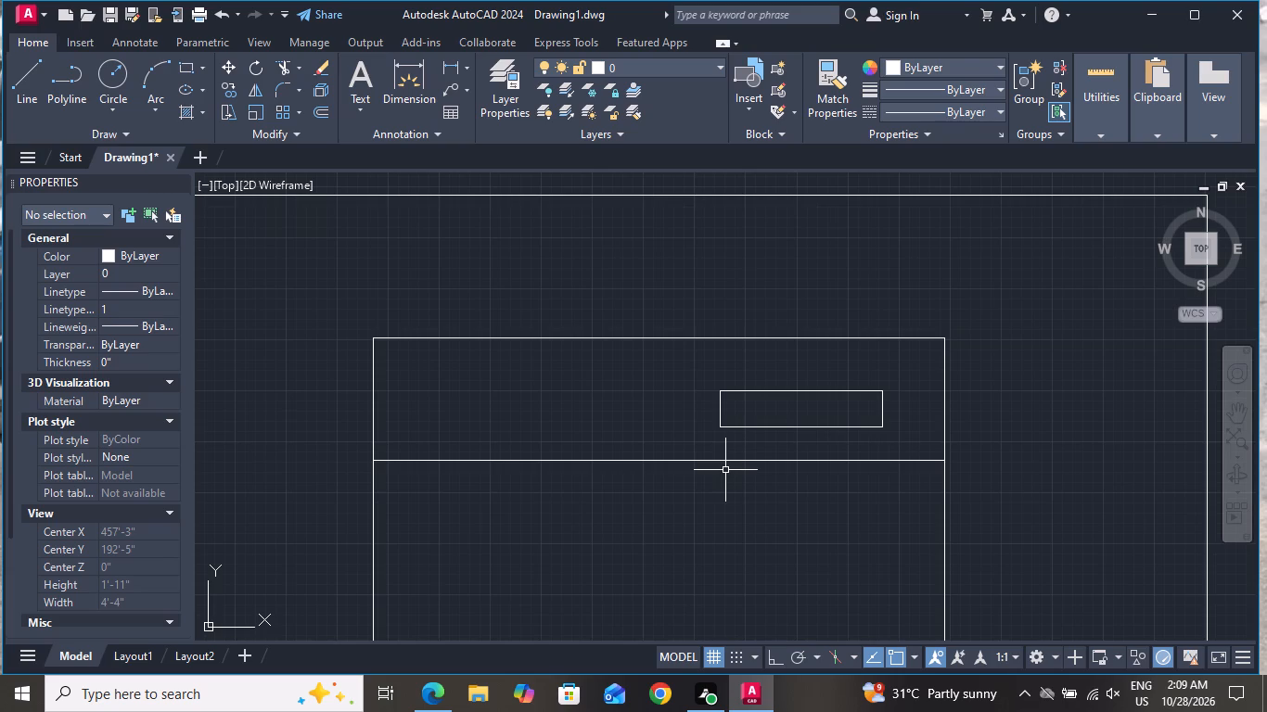
left_click(128, 82)
left_click(447, 414)
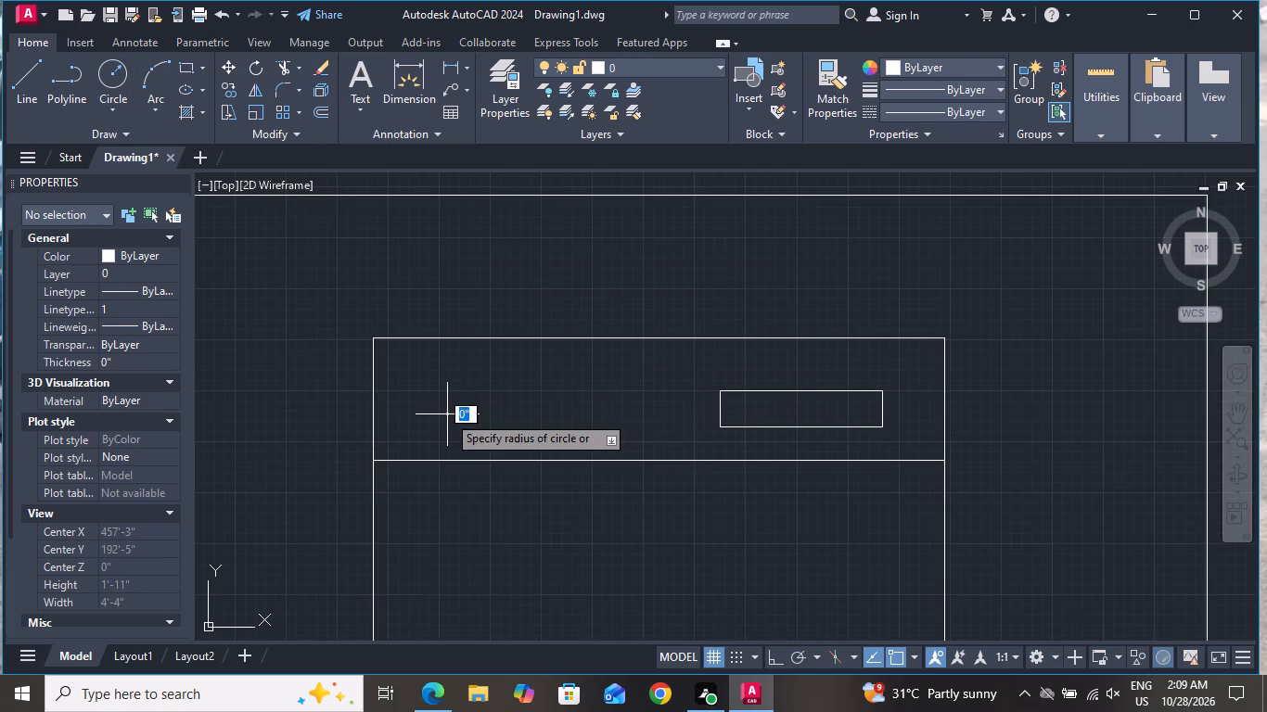
left_click(450, 421)
With ortho mode on, draw a short horizontal line inside the appliance rectangle near its south edge, and end the line.
scroll(601, 375, "down", 2)
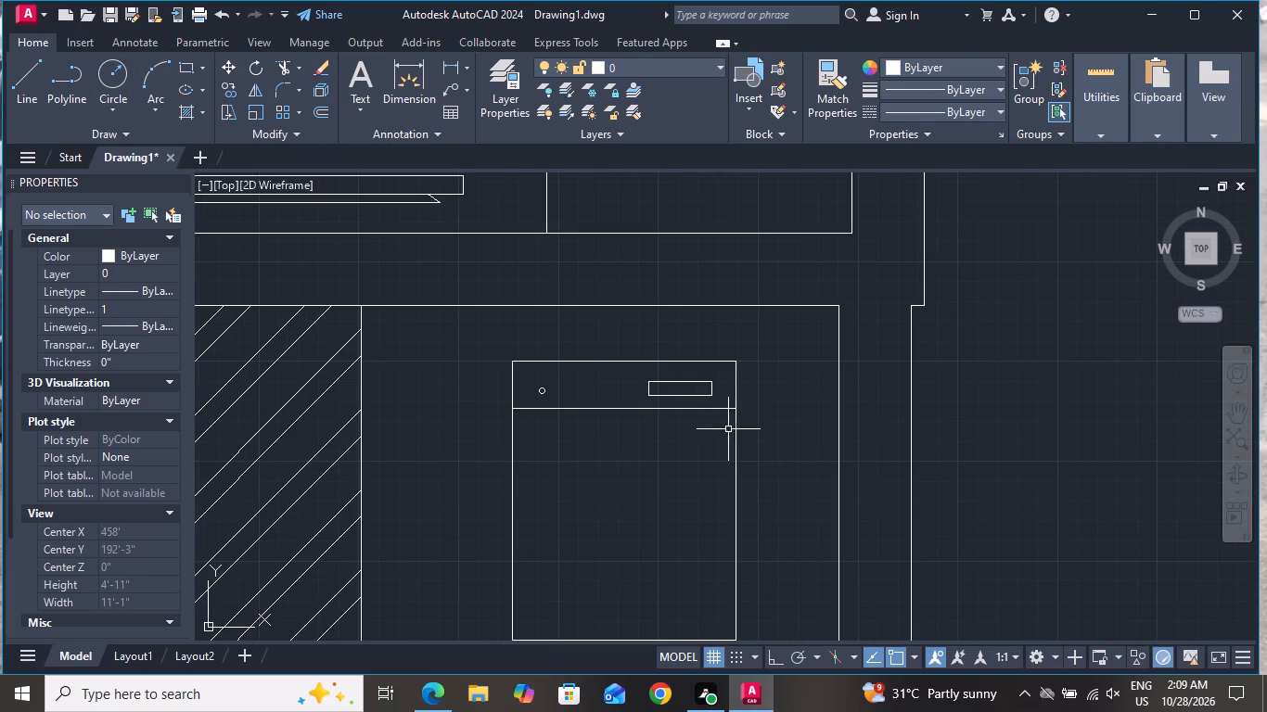
scroll(760, 439, "down", 1)
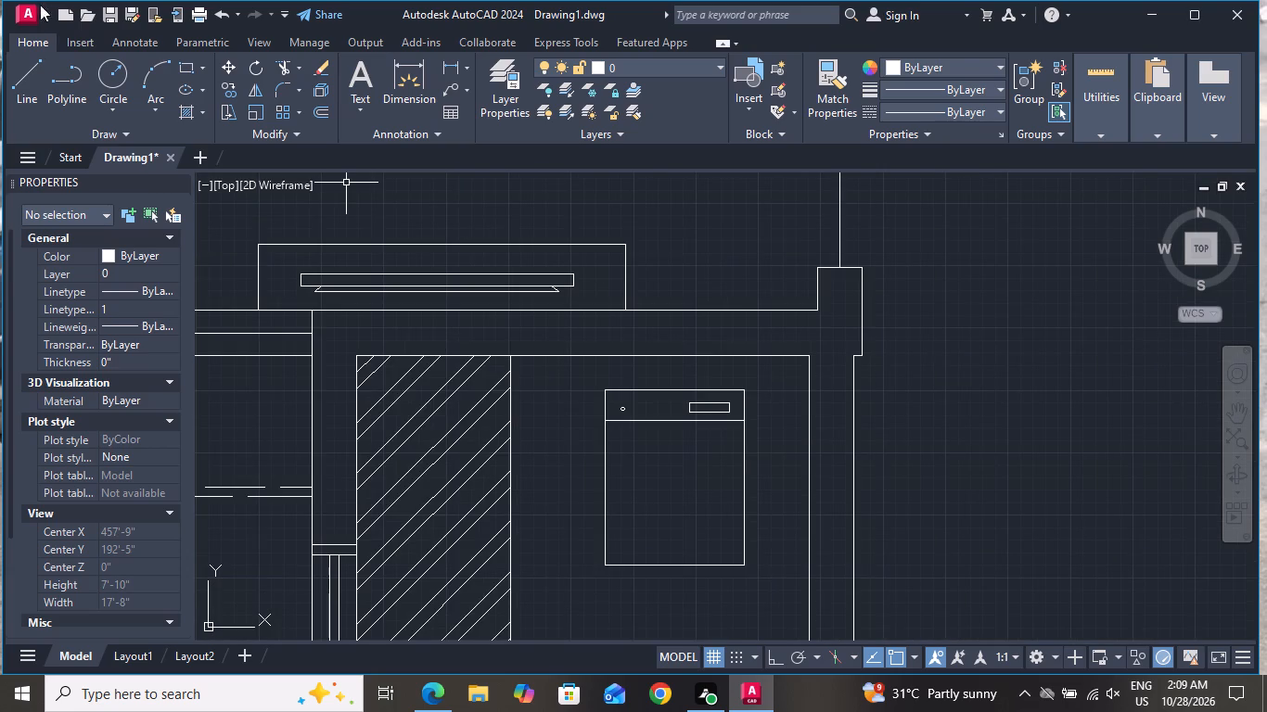
left_click(24, 70)
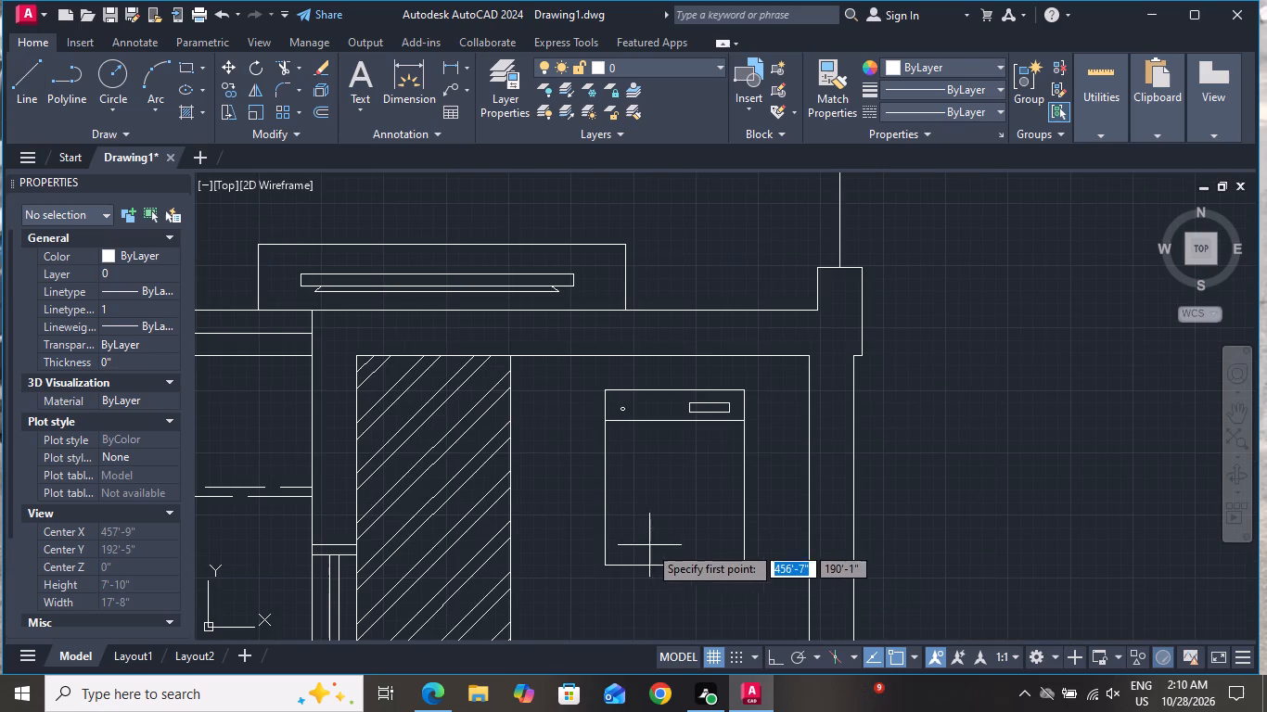
left_click(631, 544)
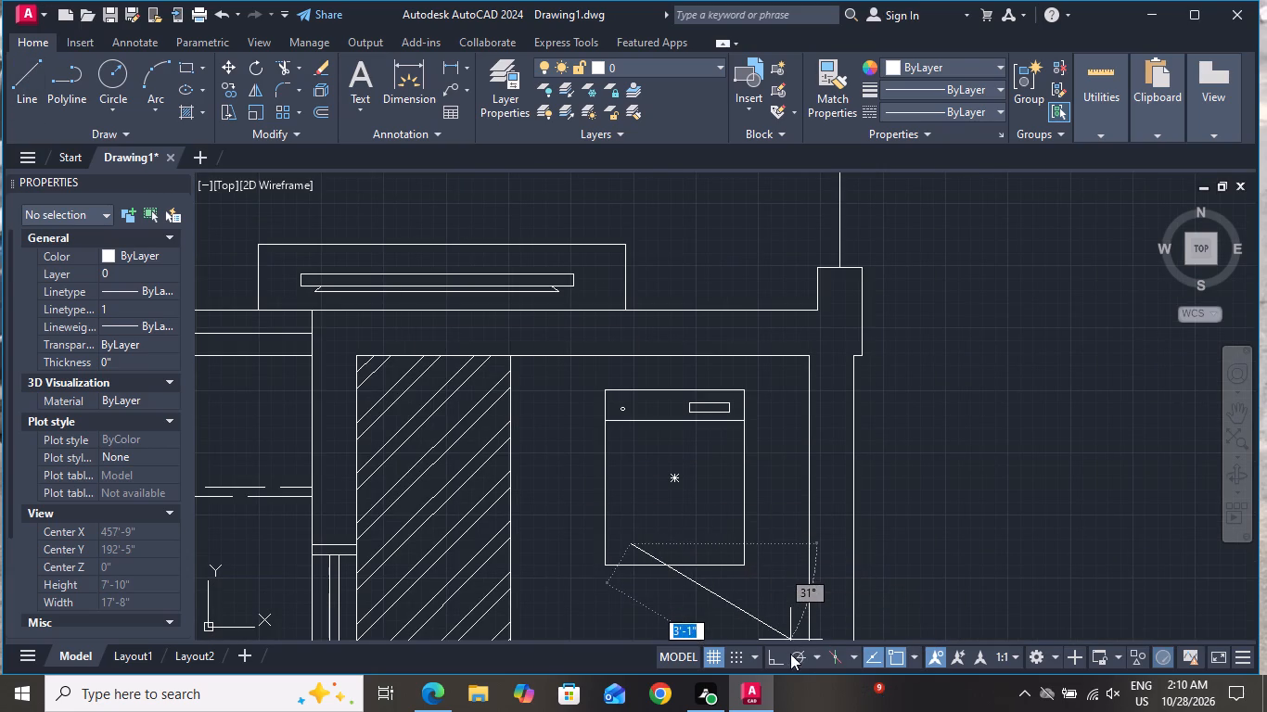
left_click(774, 659)
left_click(700, 542)
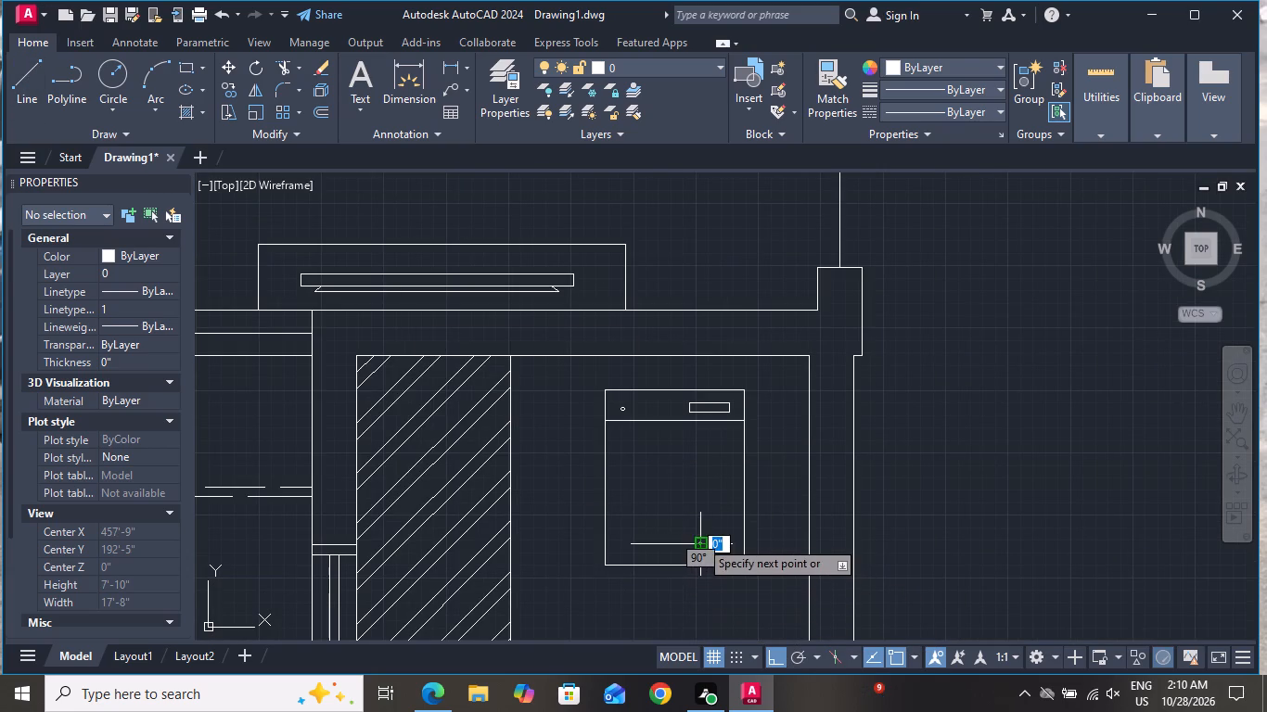
right_click(697, 535)
left_click(719, 363)
Offset the short horizontal line 1" north and end the offset.
scroll(657, 547, "up", 1)
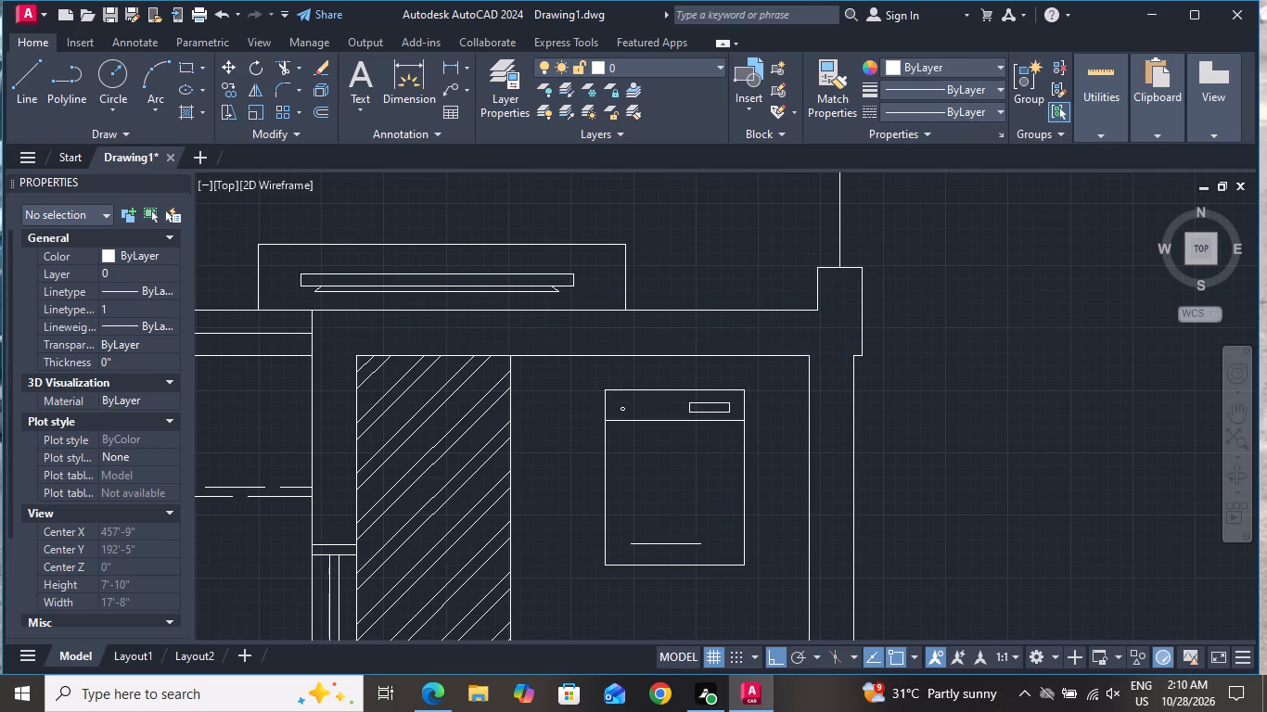
scroll(657, 547, "up", 1)
type("O")
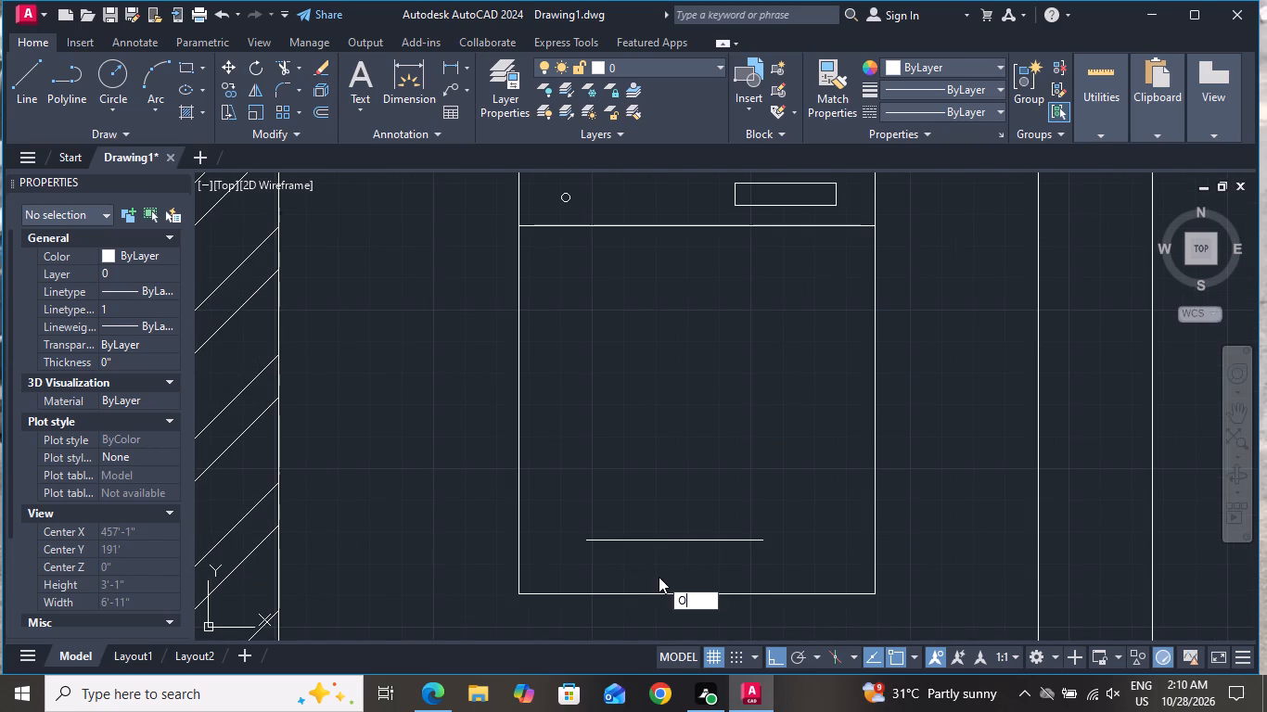
key("space")
key("1")
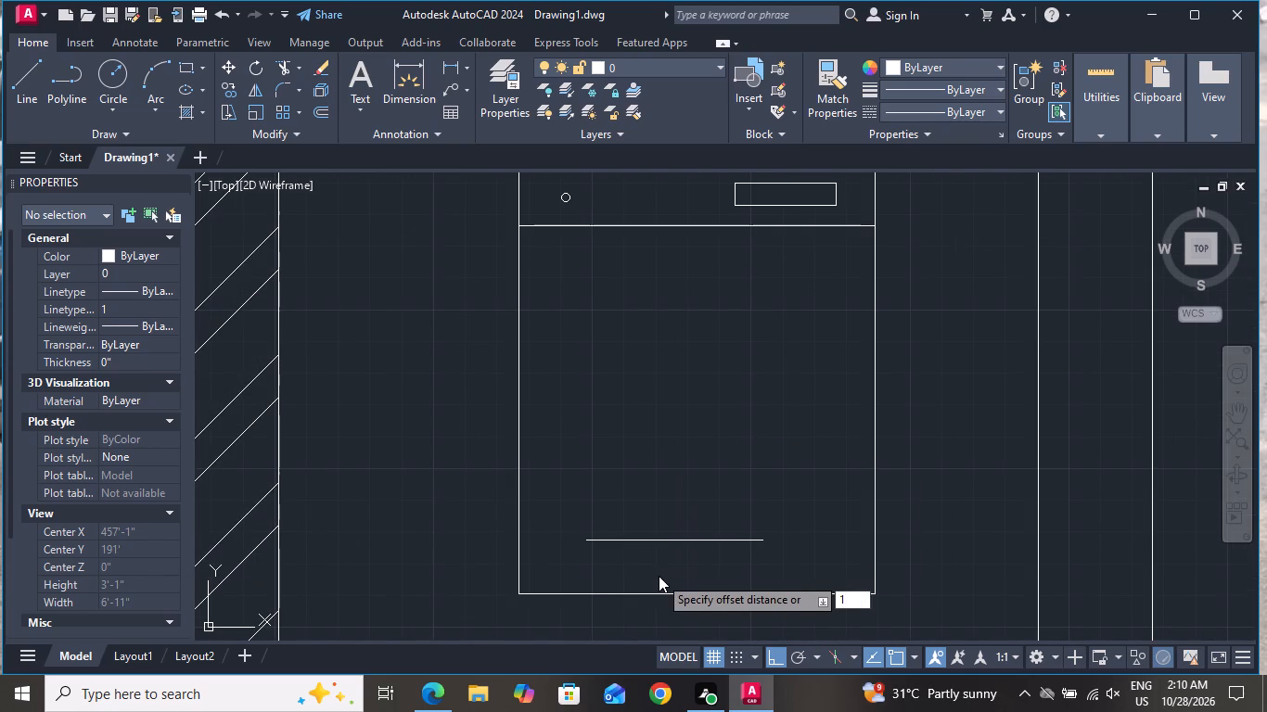
key("shift+quotedbl")
key("Return")
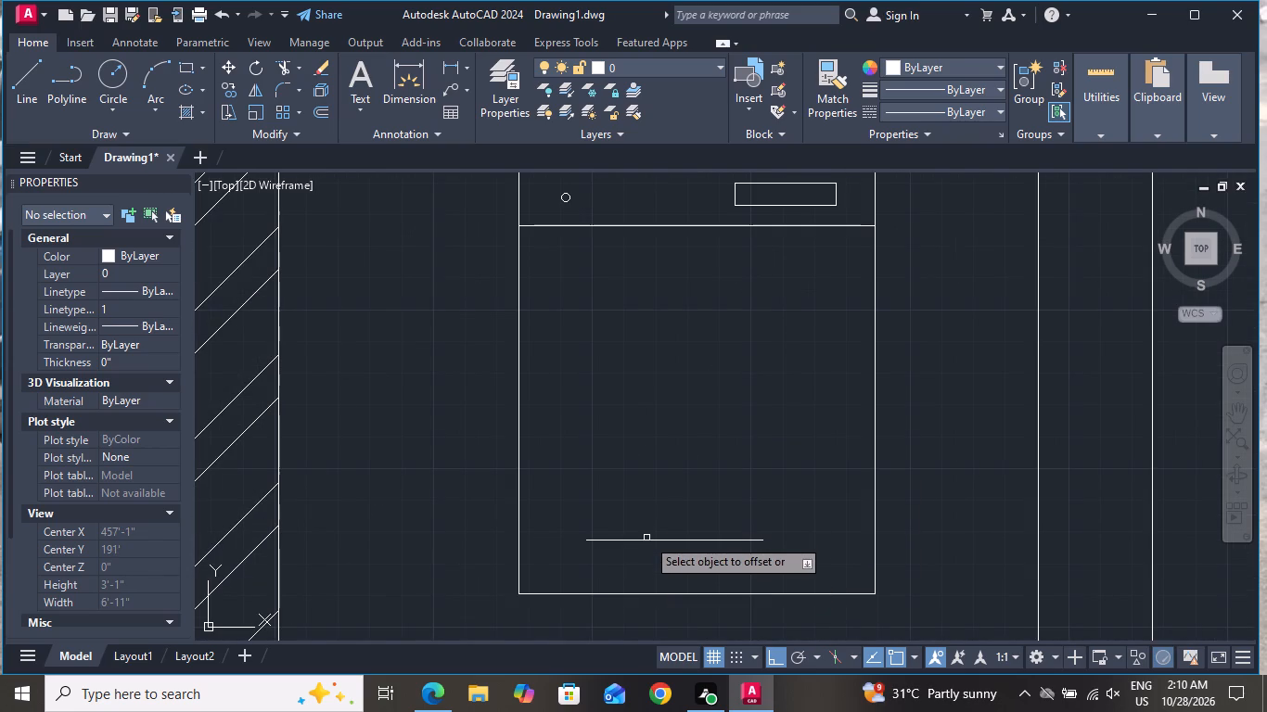
left_click(650, 540)
left_click(649, 515)
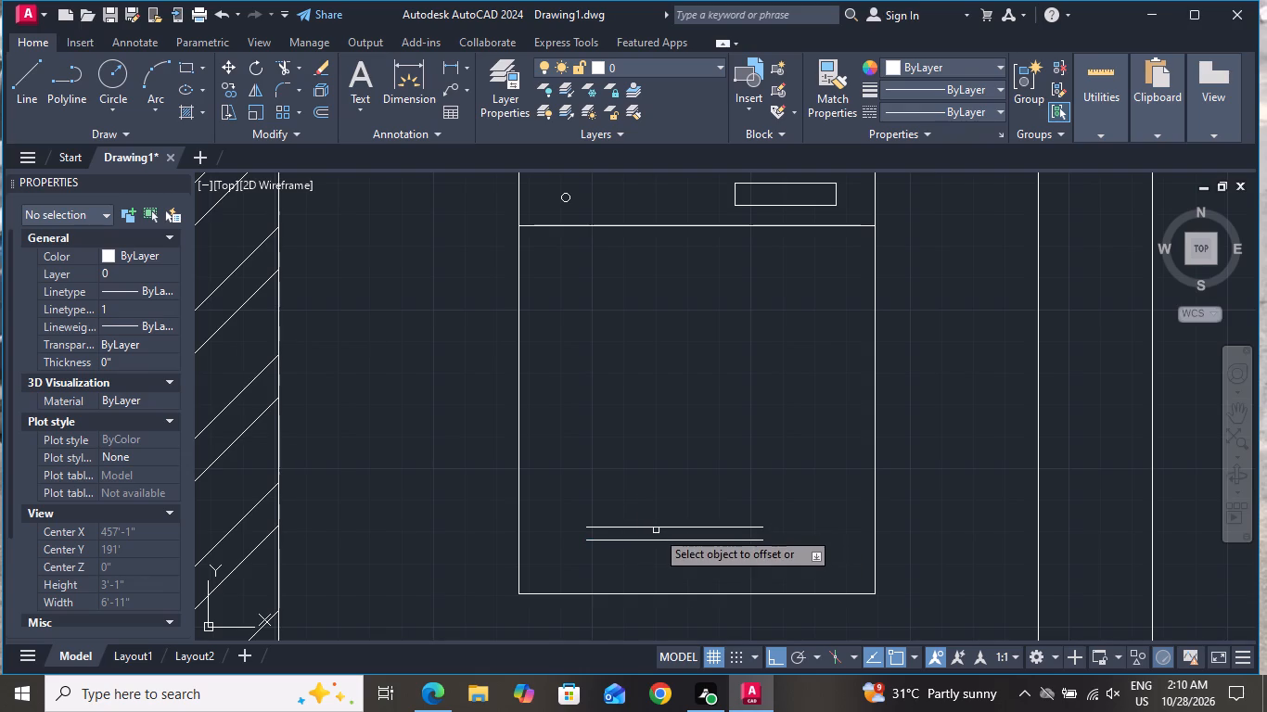
right_click(685, 456)
left_click(712, 475)
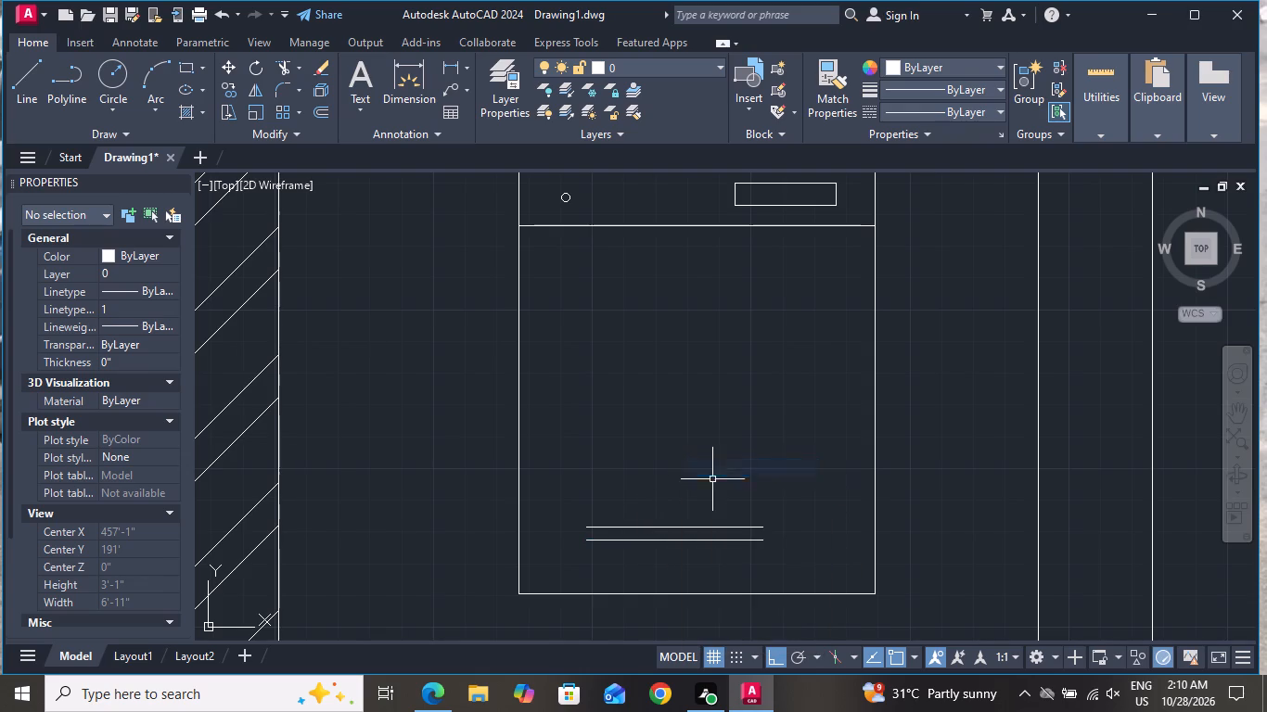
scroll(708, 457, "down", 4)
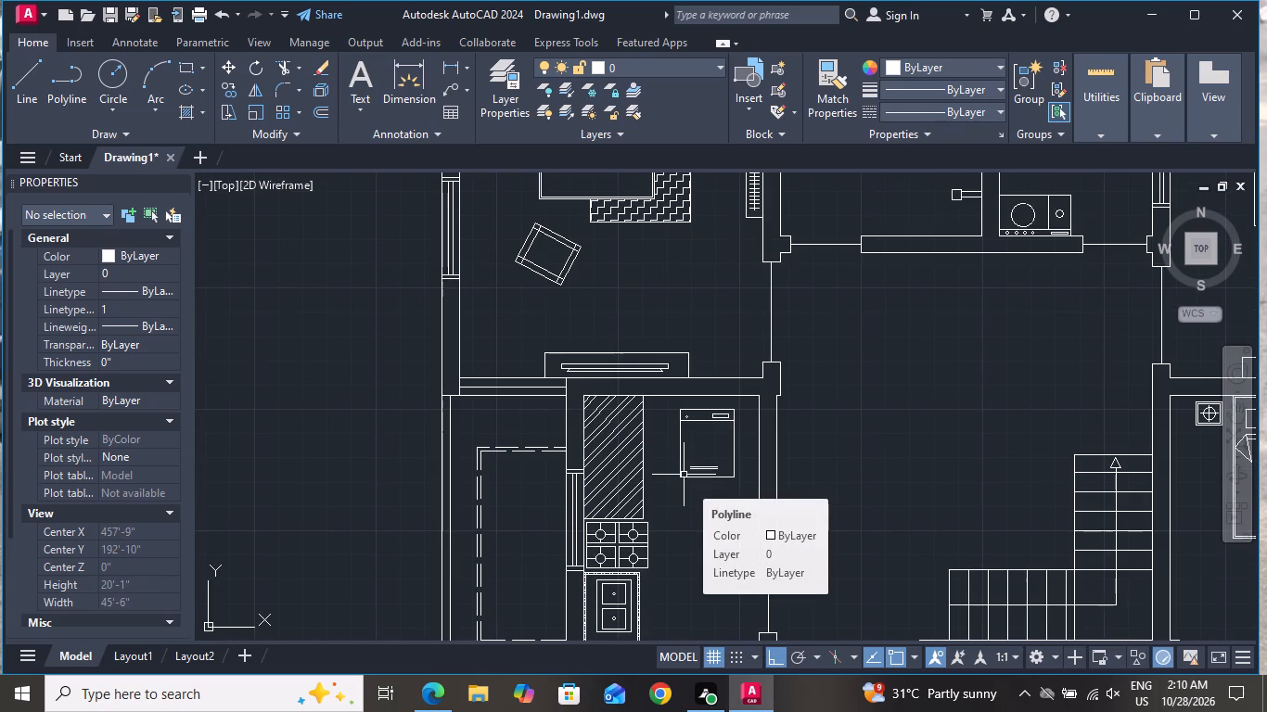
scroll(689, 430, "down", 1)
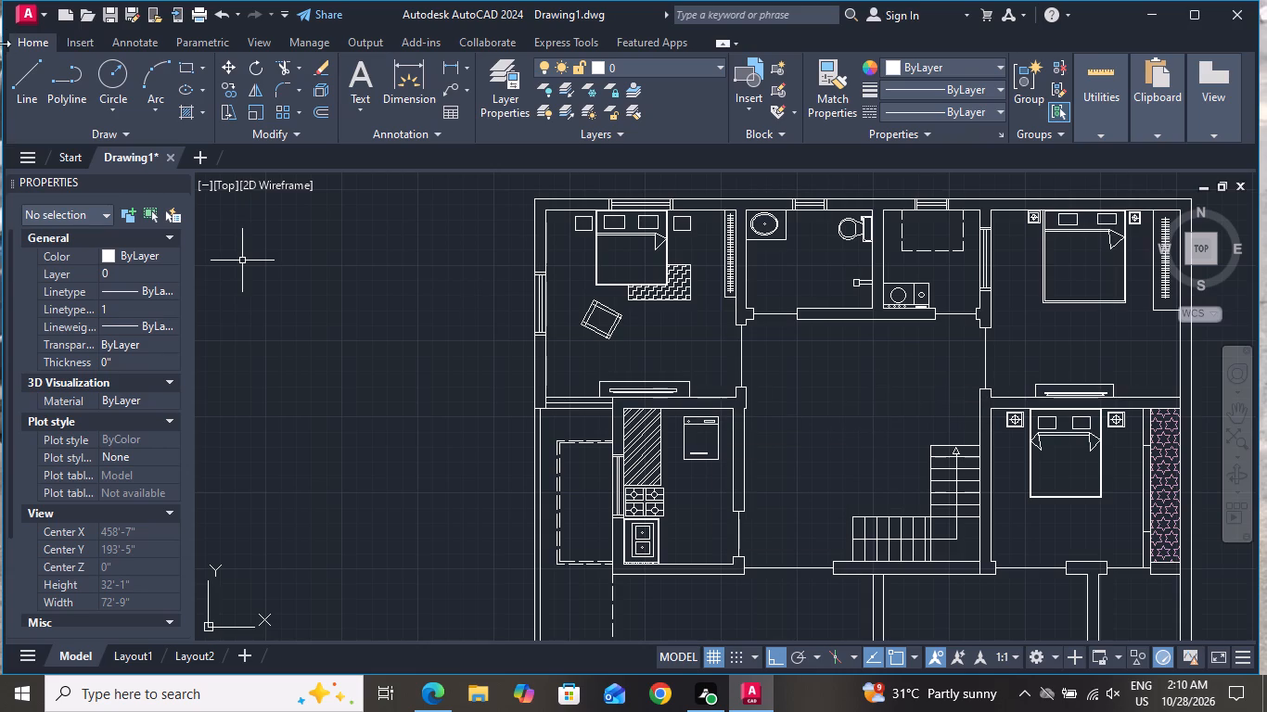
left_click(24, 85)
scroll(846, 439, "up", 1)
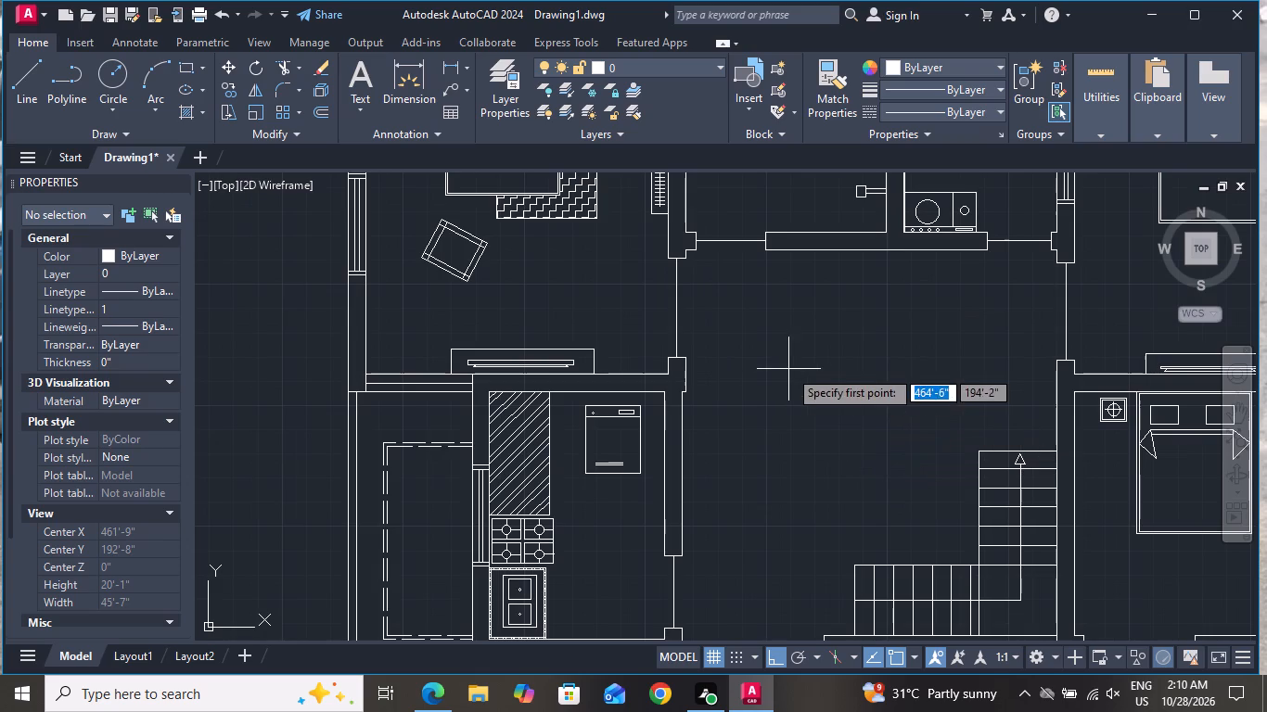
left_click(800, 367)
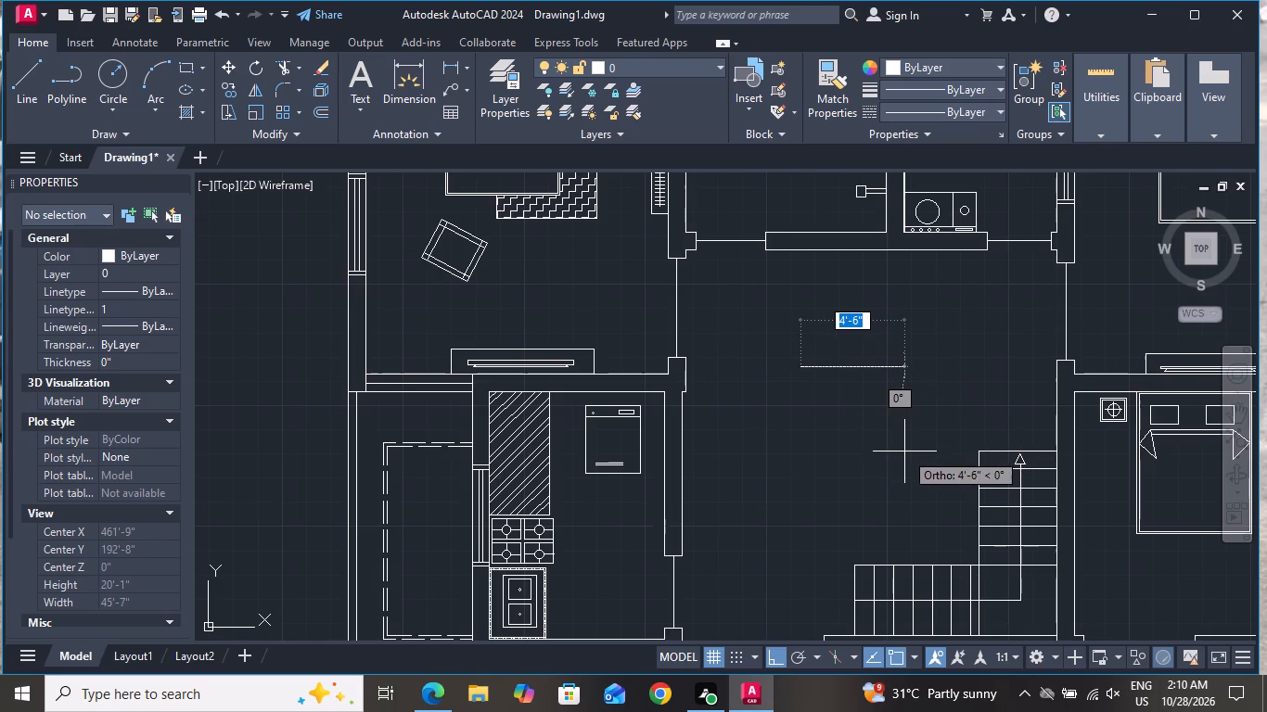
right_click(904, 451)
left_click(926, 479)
Draw an upright rectangle in the open hall between the kitchen and the staircase.
left_click(190, 71)
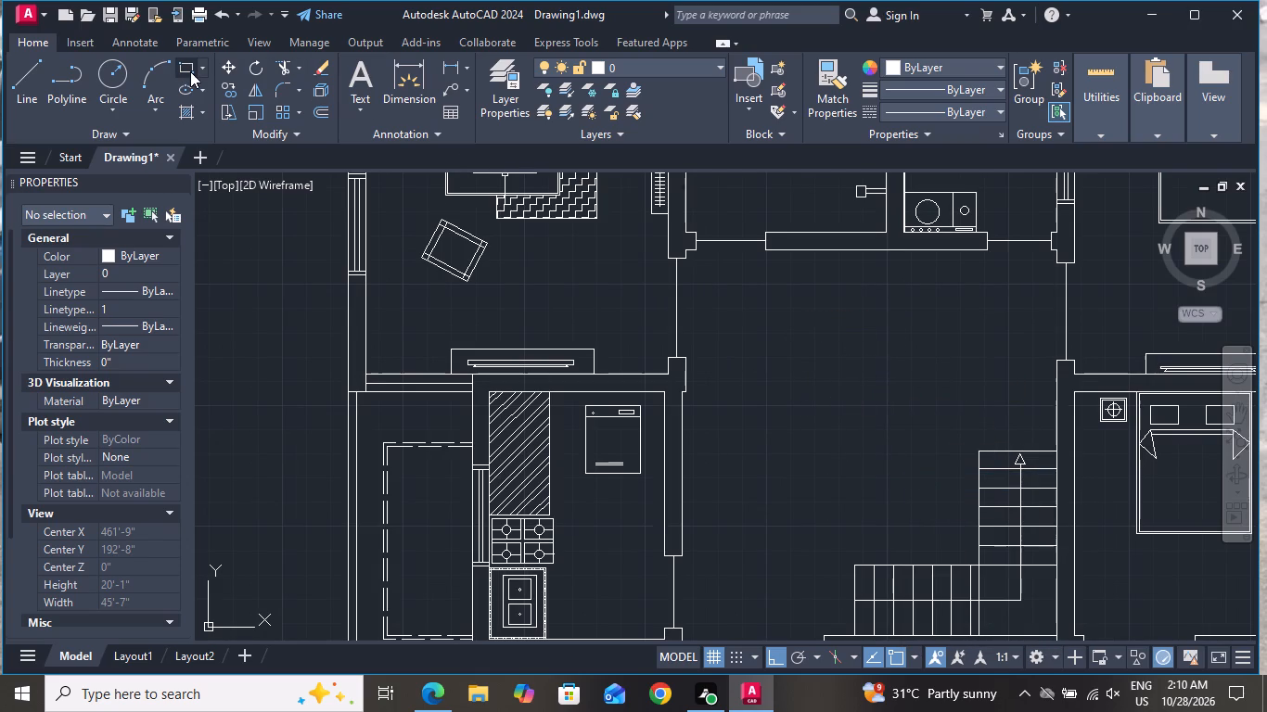
left_click(790, 350)
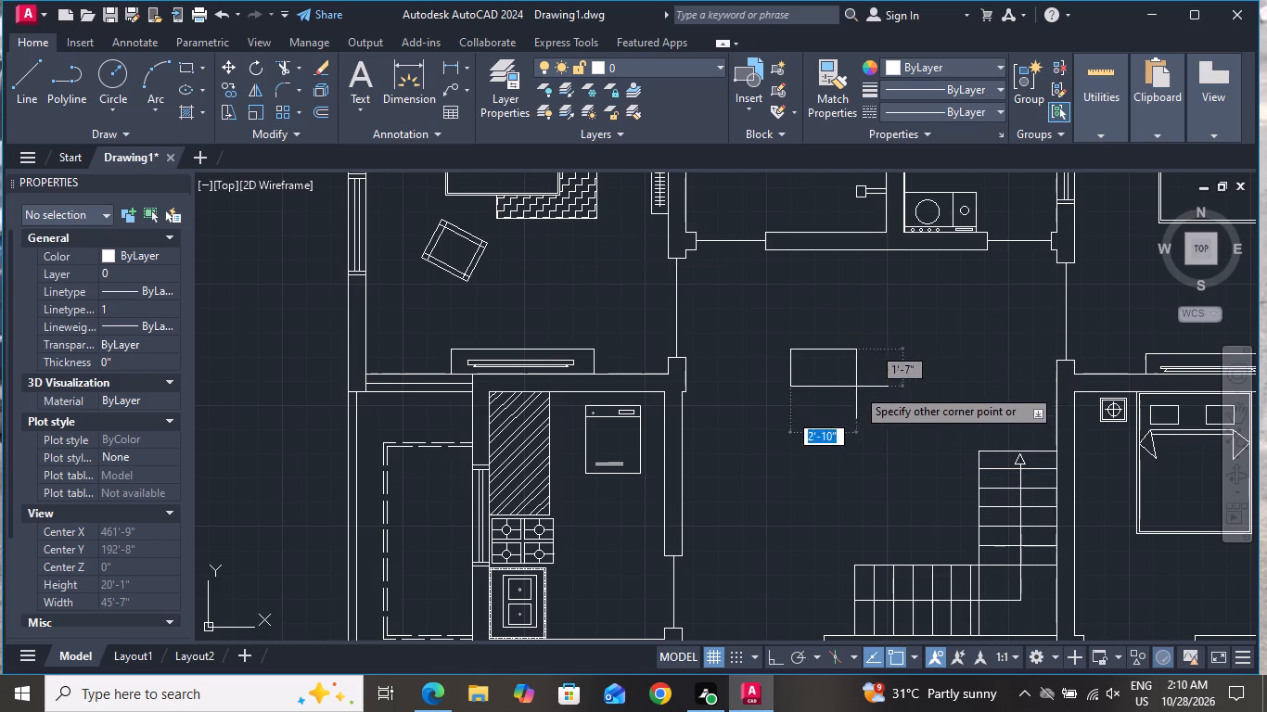
left_click(867, 459)
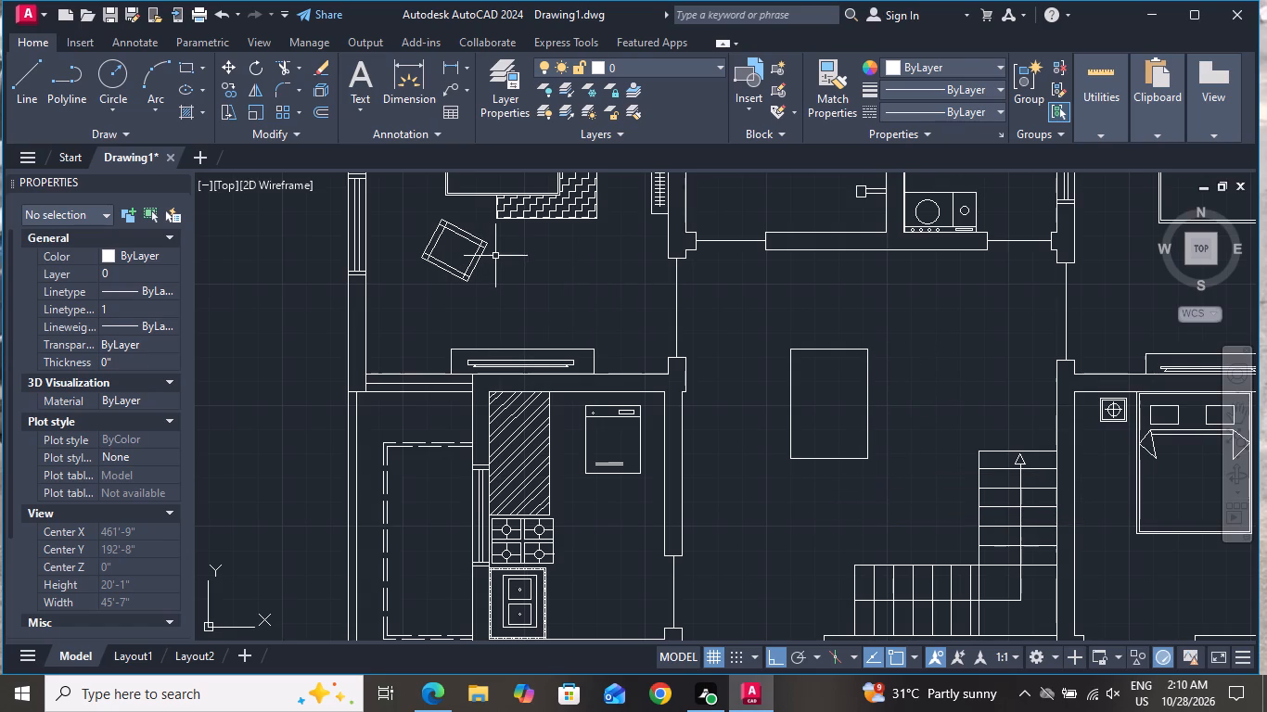
Draw a three-point arc through the hall rectangle's northeast and southeast corners, bulging east of it and ending inside the kitchen.
left_click(169, 73)
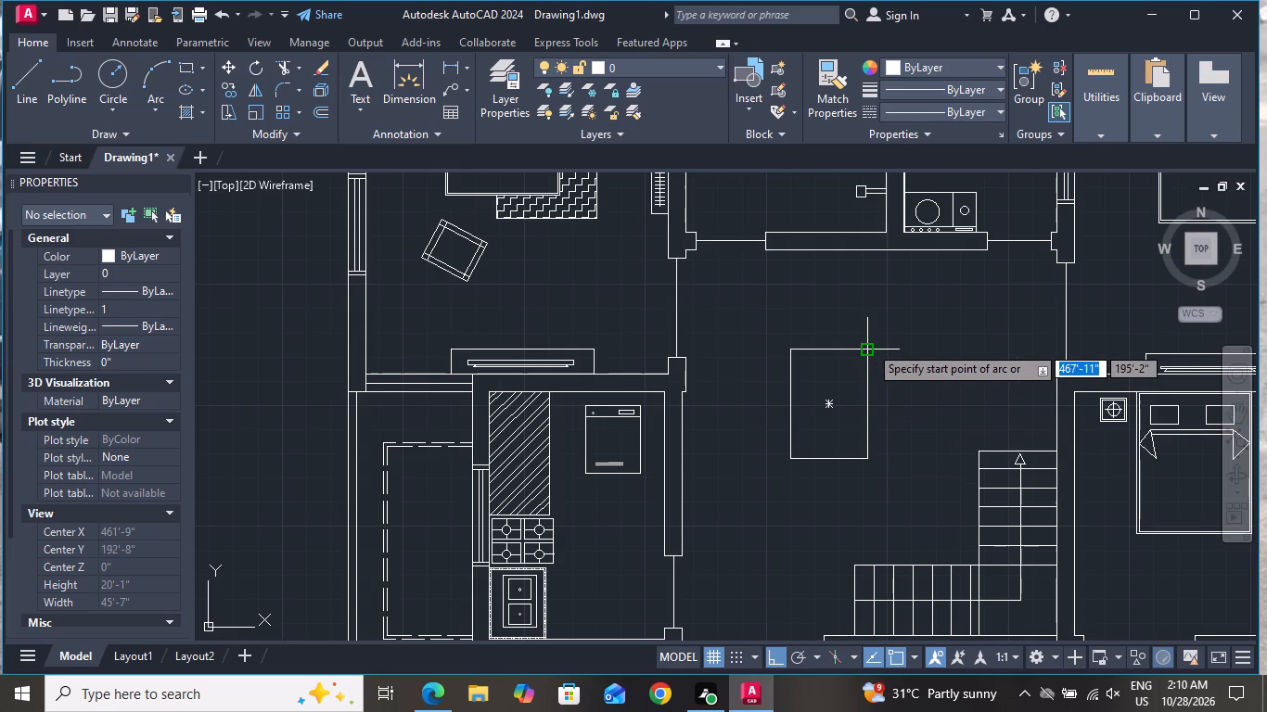
left_click(871, 345)
left_click(866, 455)
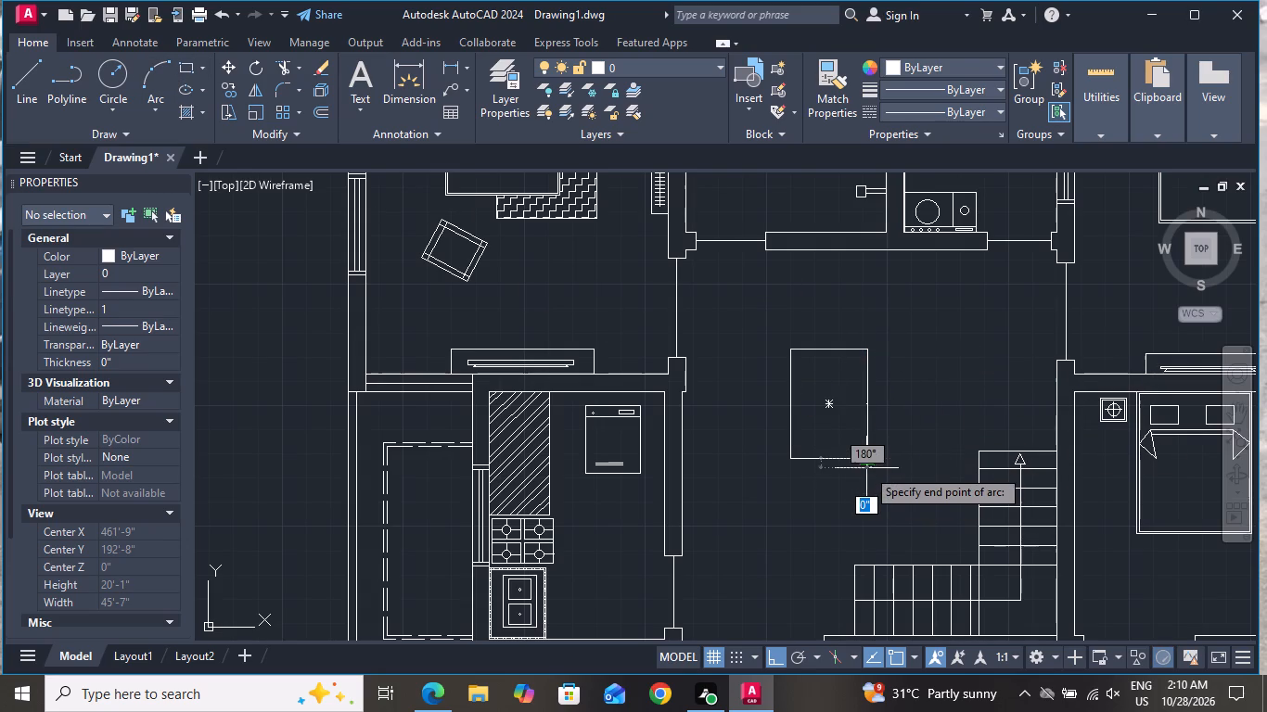
scroll(869, 458, "down", 1)
scroll(869, 457, "up", 1)
scroll(869, 457, "down", 2)
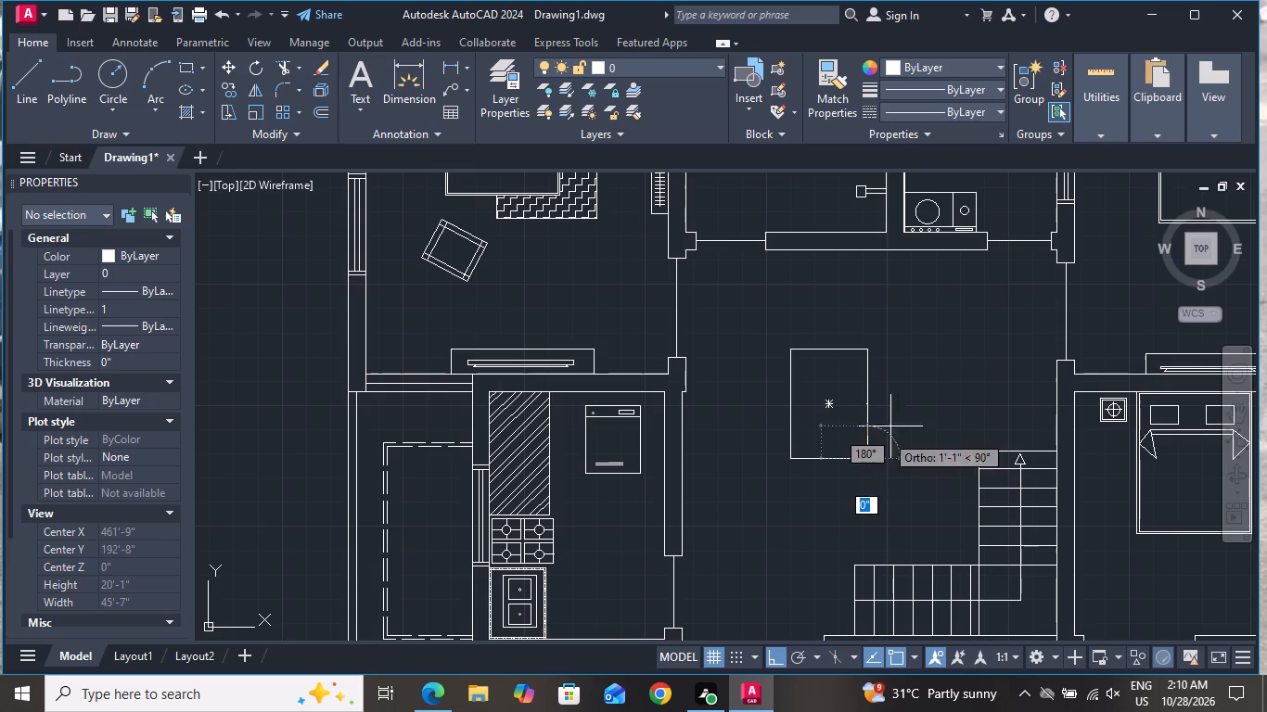
scroll(920, 379, "down", 2)
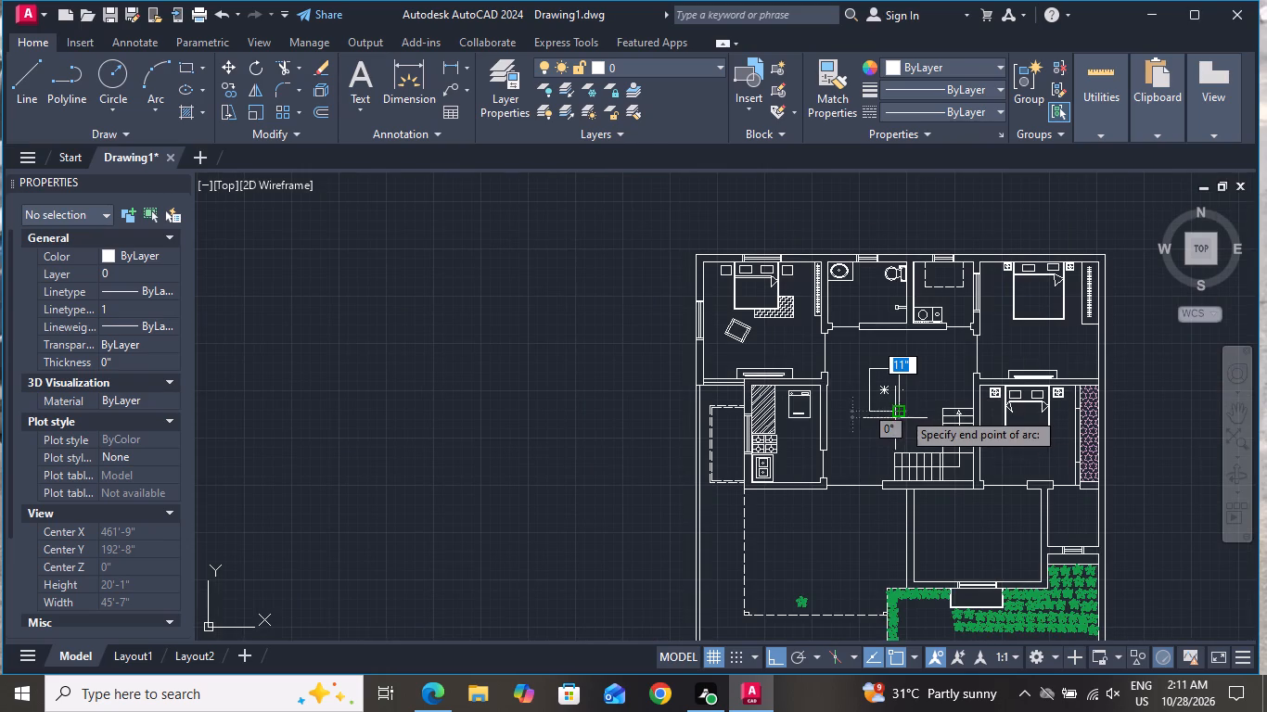
scroll(877, 422, "up", 3)
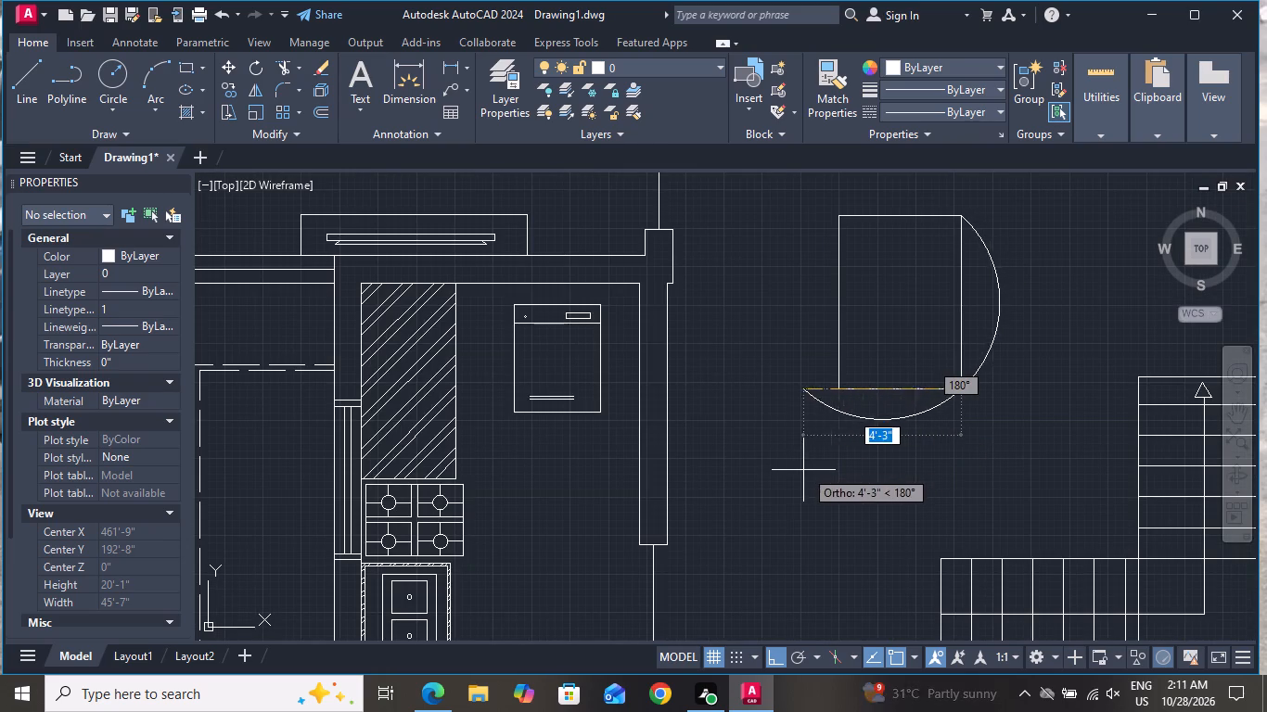
left_click(626, 546)
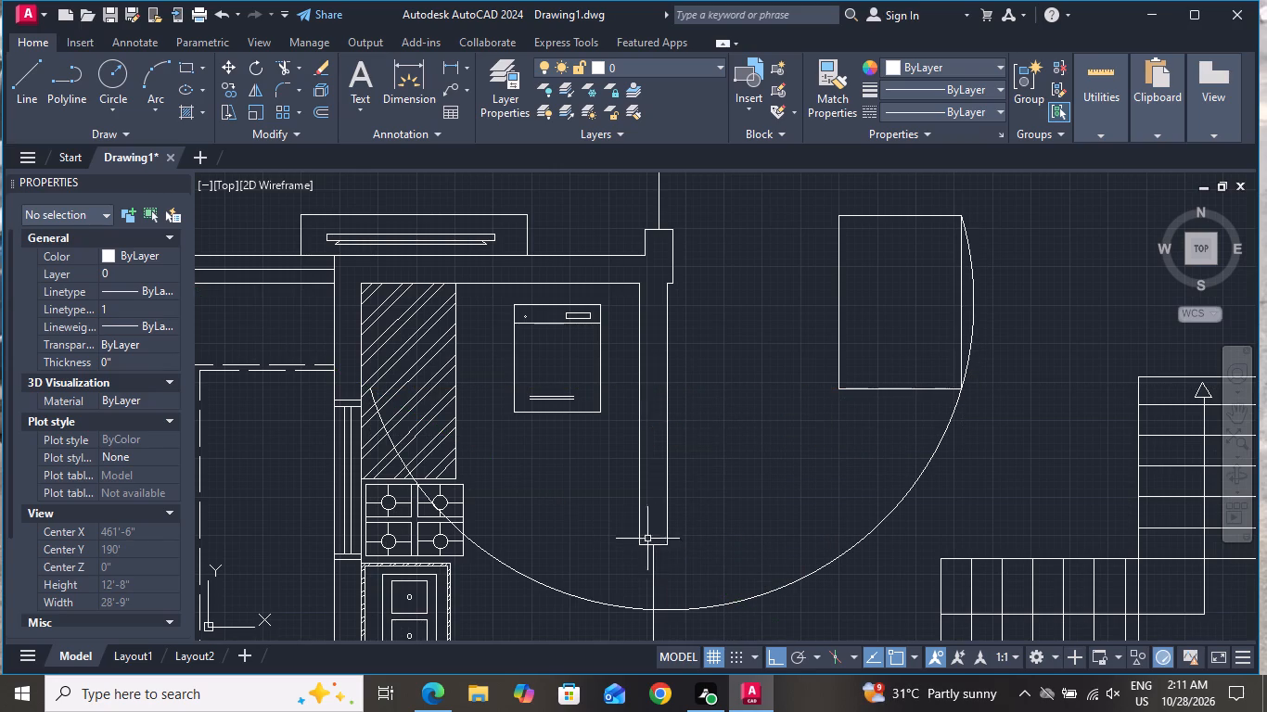
Trim the arc's excess south of the hall rectangle, across the kitchen floor and over the hatched counter.
left_click(283, 67)
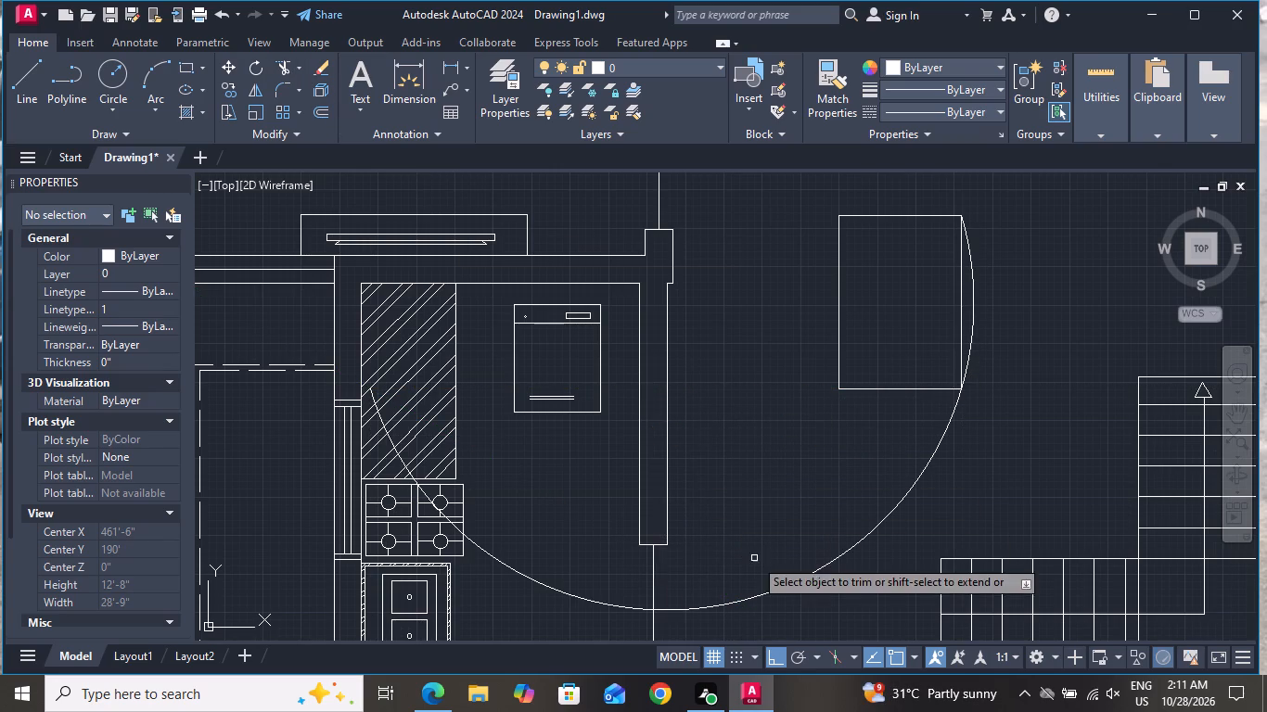
left_click(779, 529)
left_click(998, 483)
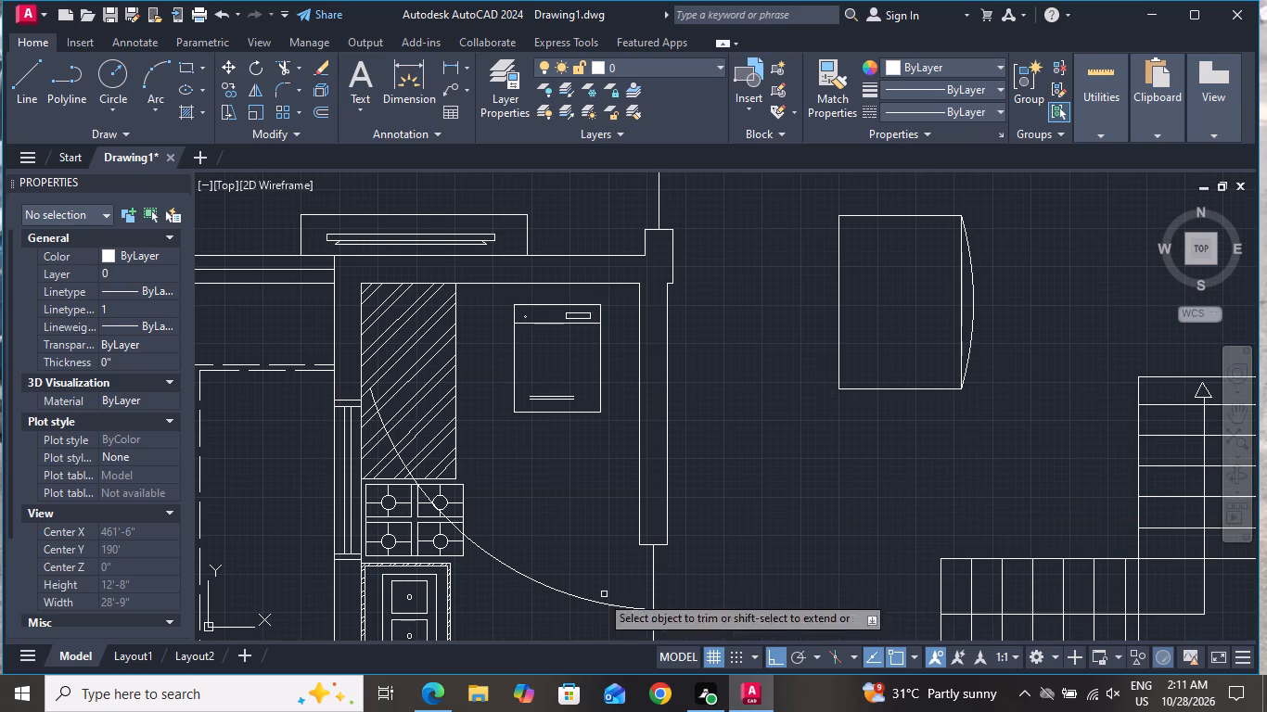
left_click(535, 560)
left_click(531, 603)
scroll(380, 423, "up", 3)
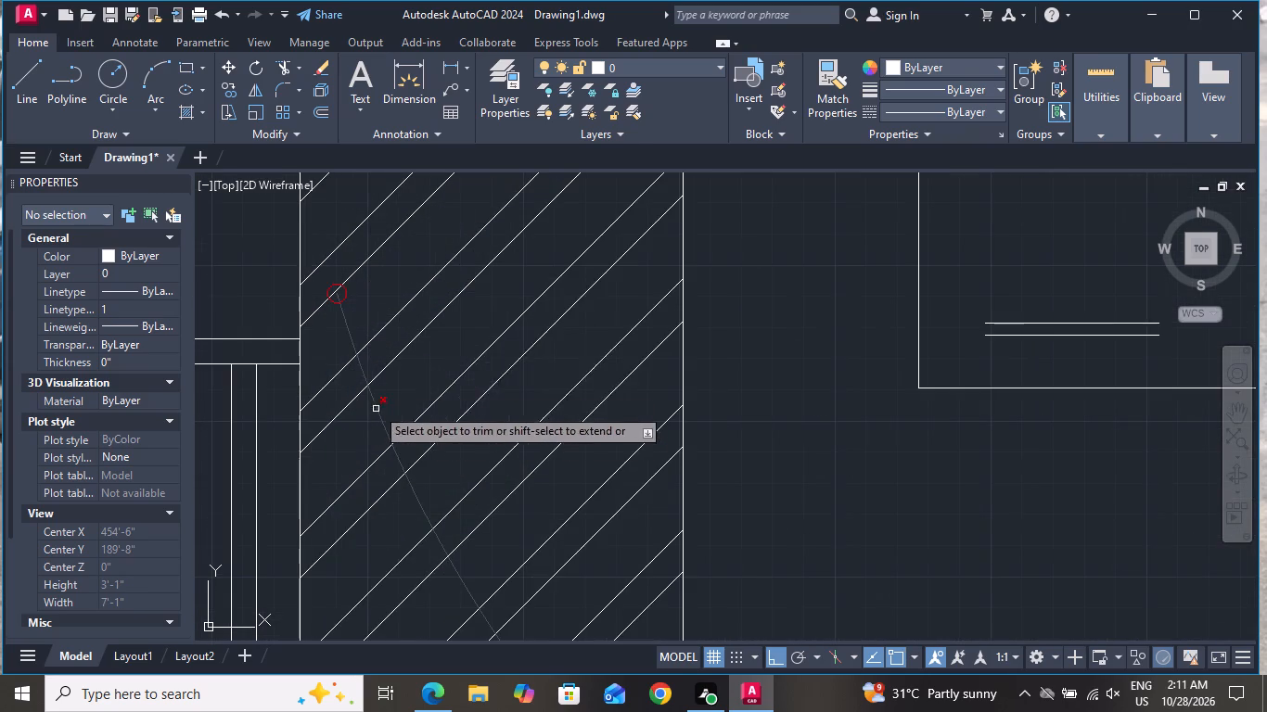
left_click(350, 318)
left_click(321, 334)
scroll(493, 334, "down", 3)
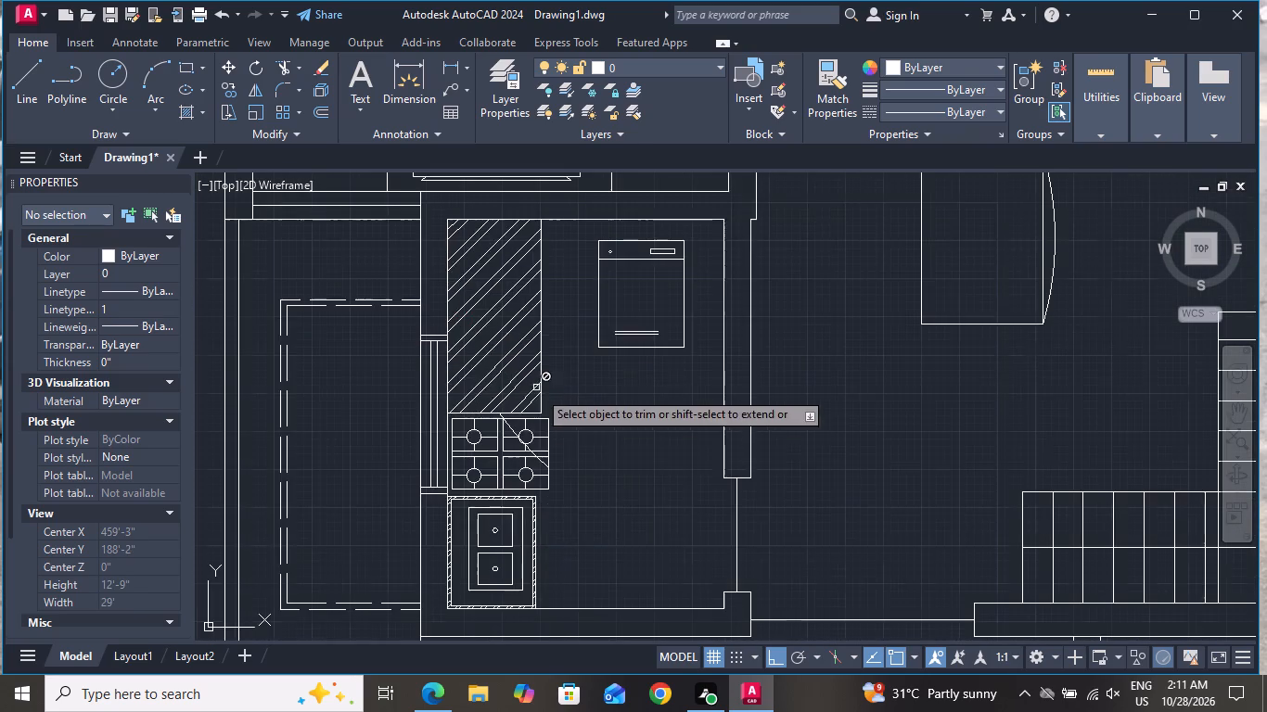
Trim away the remaining arc pieces crossing the four-burner stove and its northeast burner, and end the trim.
scroll(515, 429, "up", 2)
left_click(513, 427)
left_click(486, 444)
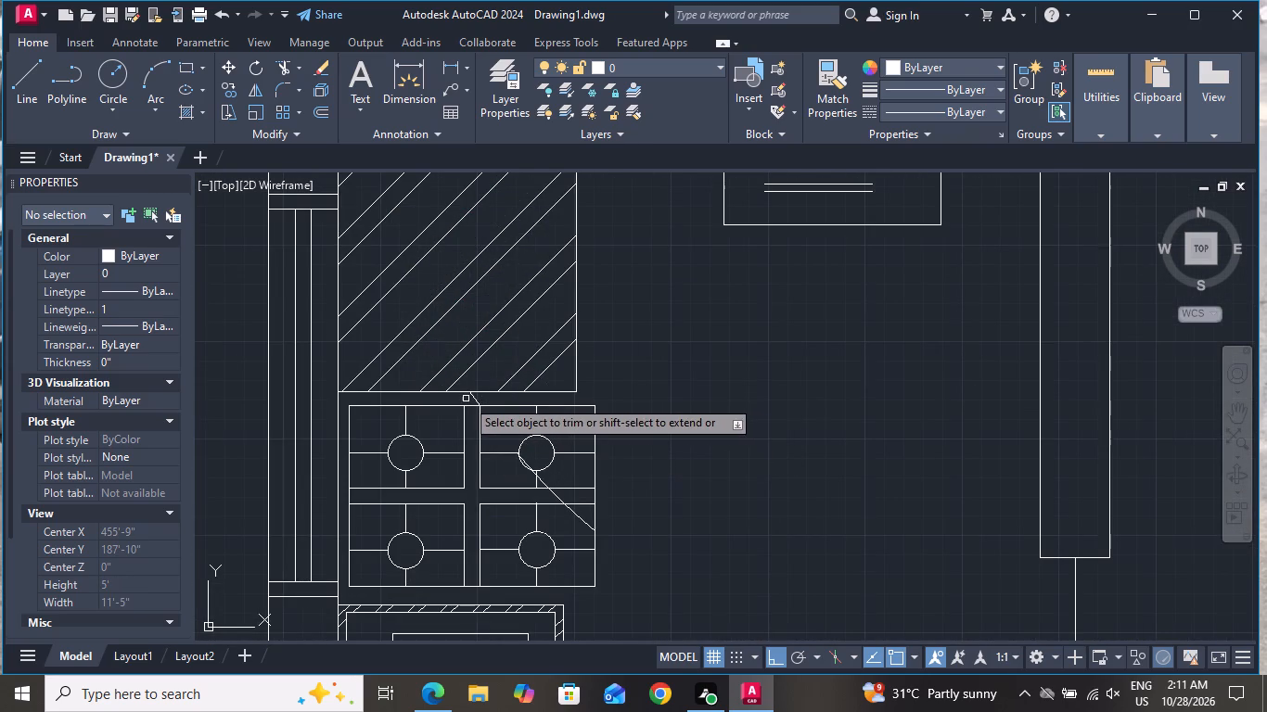
left_click(469, 399)
left_click(554, 500)
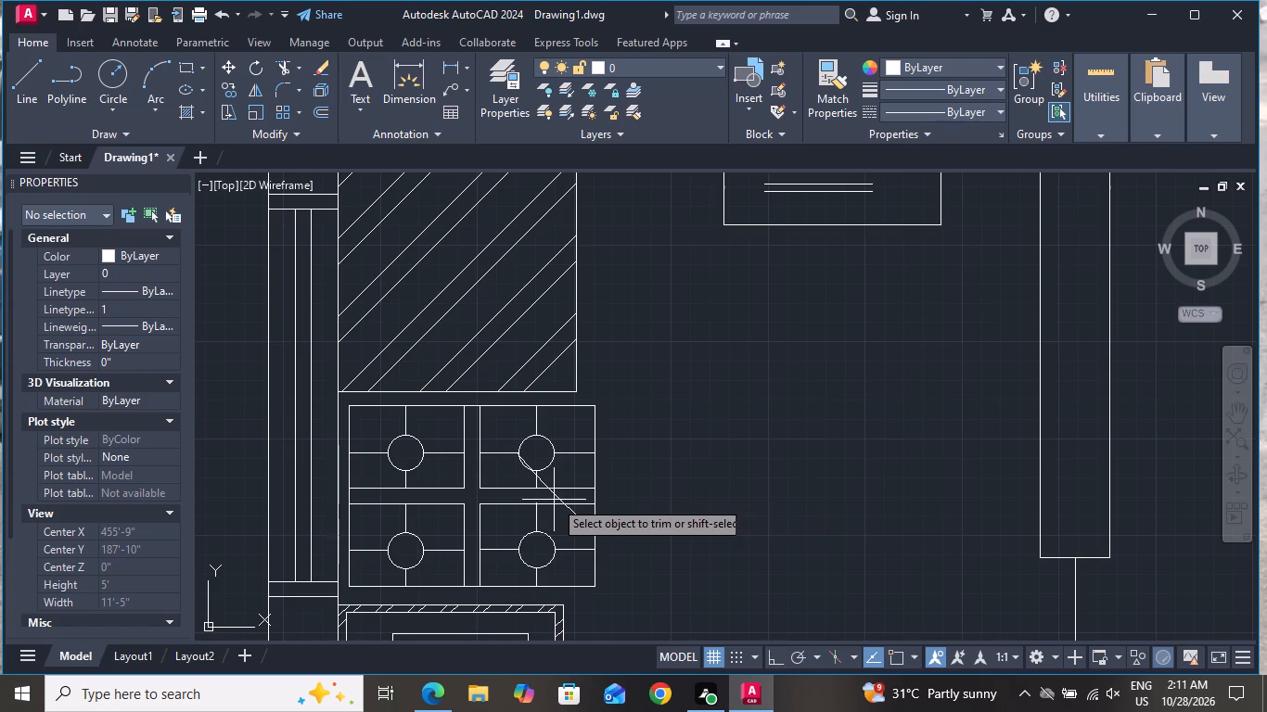
left_click(563, 498)
left_click(577, 513)
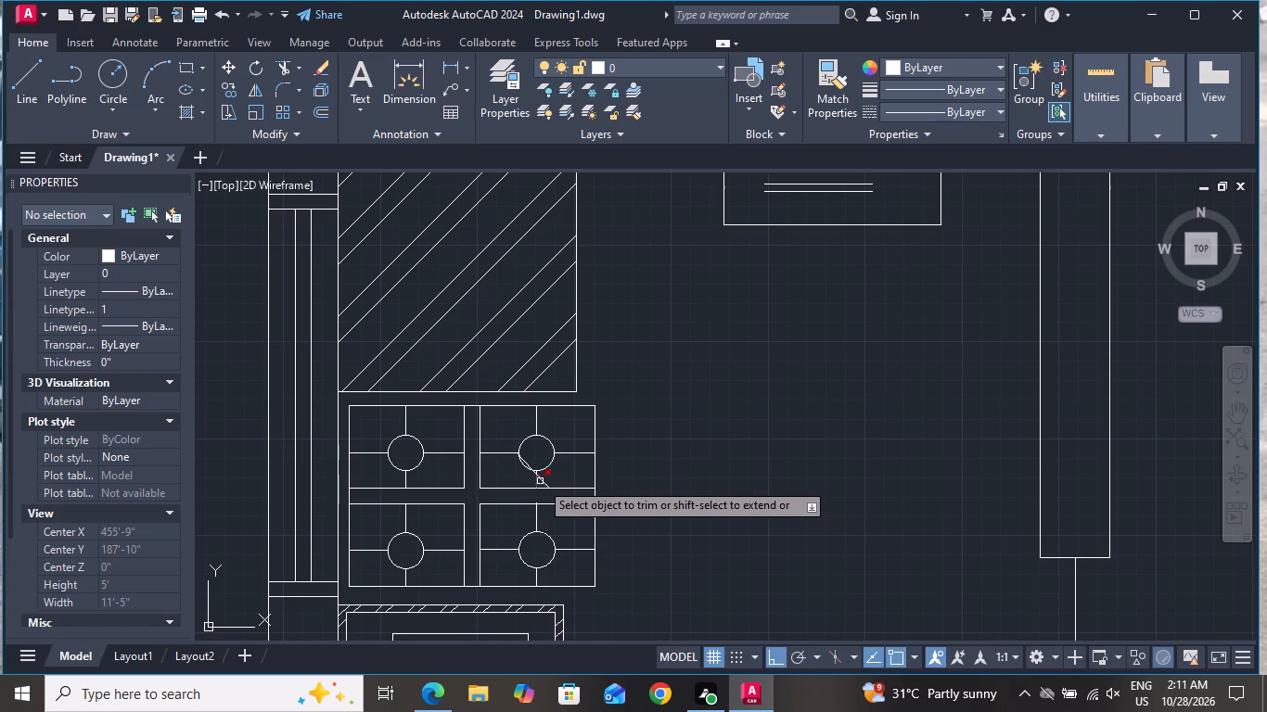
left_click(541, 481)
scroll(529, 462, "up", 4)
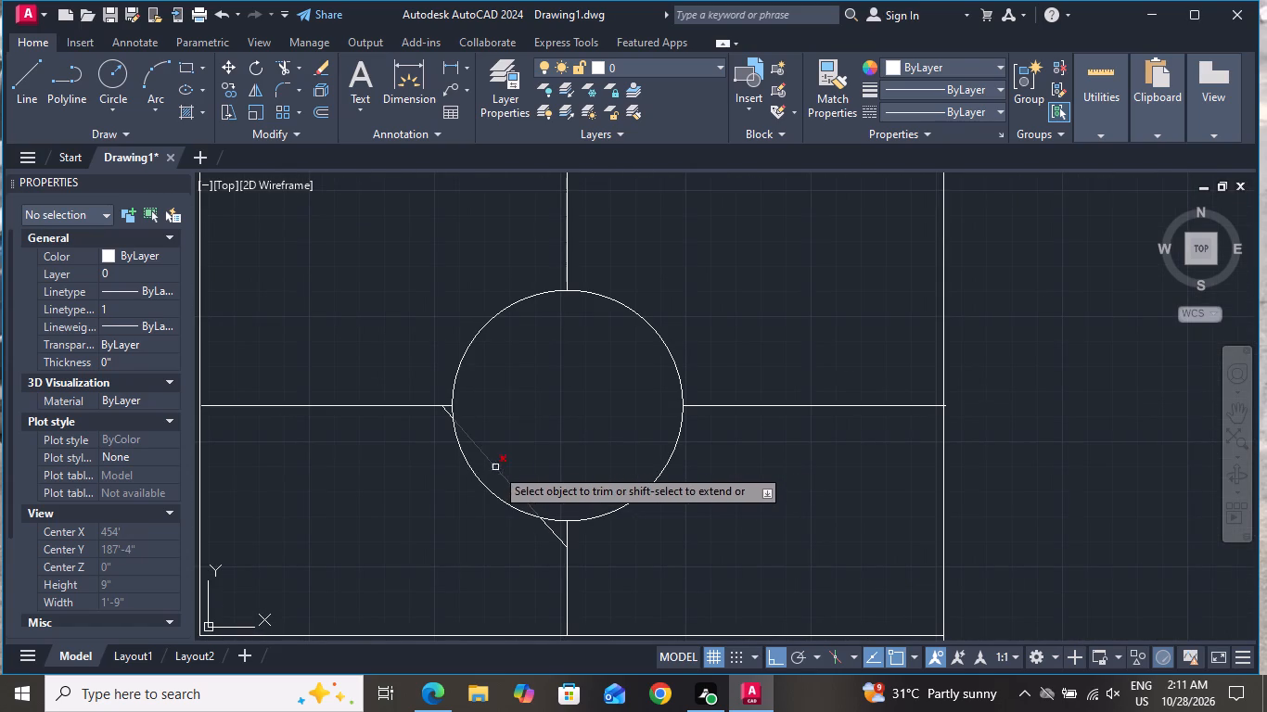
left_click(495, 467)
left_click(448, 413)
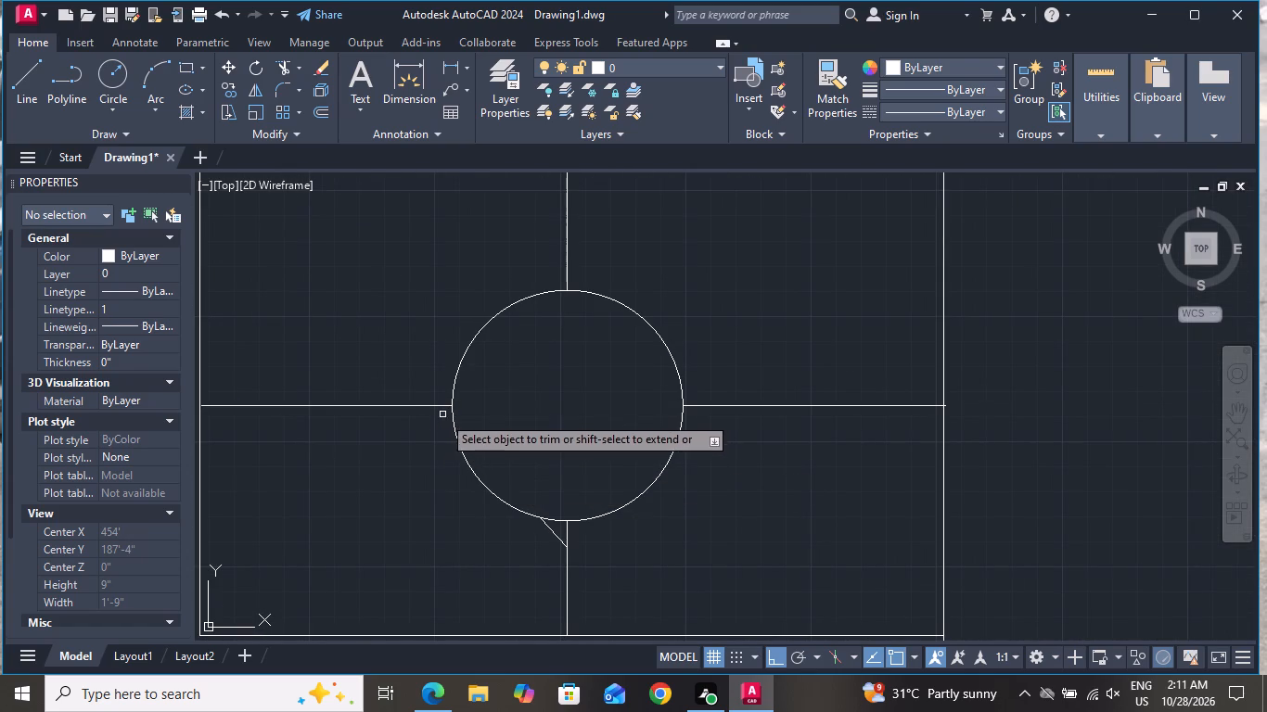
left_click(556, 531)
scroll(604, 511, "down", 5)
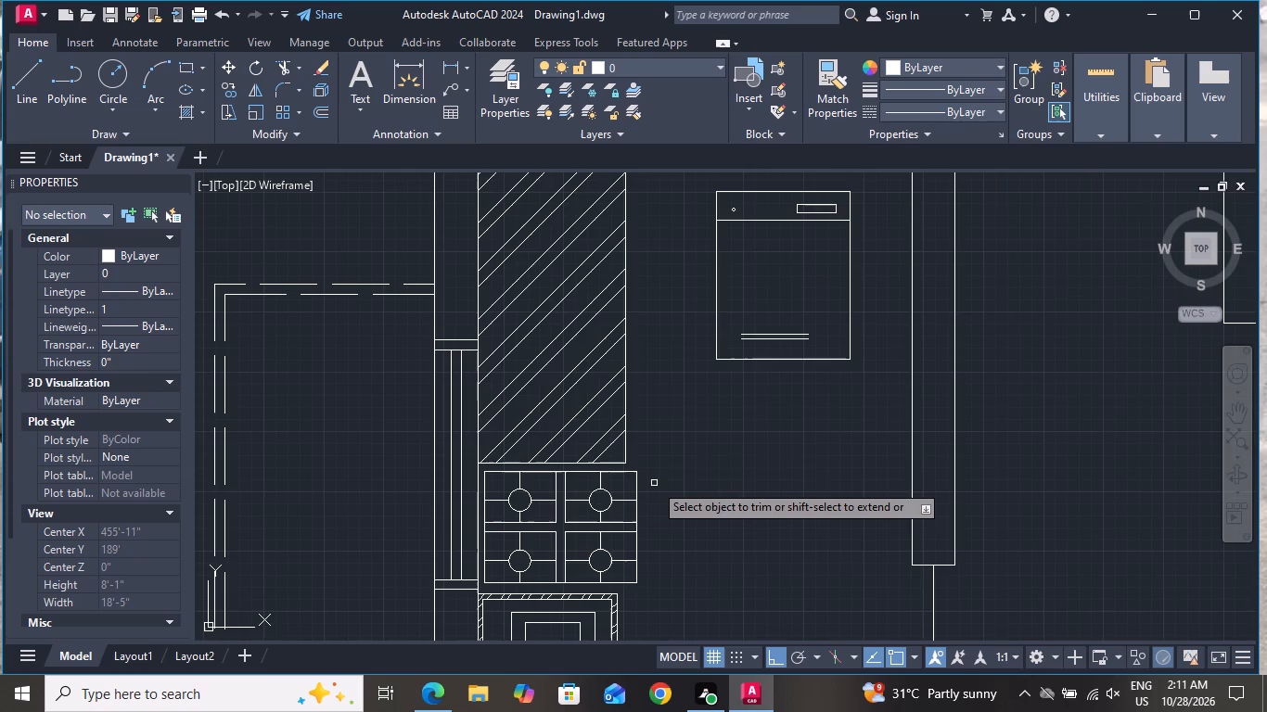
right_click(670, 495)
left_click(728, 273)
Draw a three-point arc through the hall rectangle's northwest and southwest corners, bulging west of it and ending beyond the staircase.
scroll(760, 408, "down", 3)
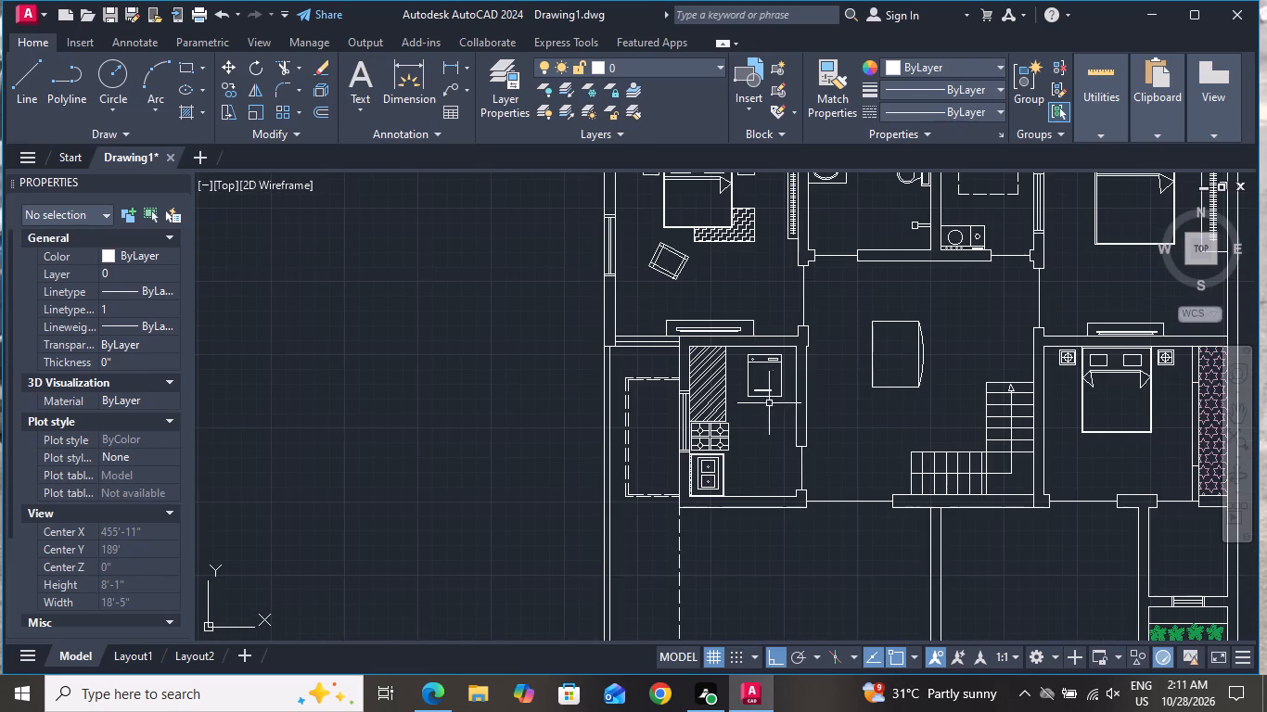
scroll(859, 321, "up", 2)
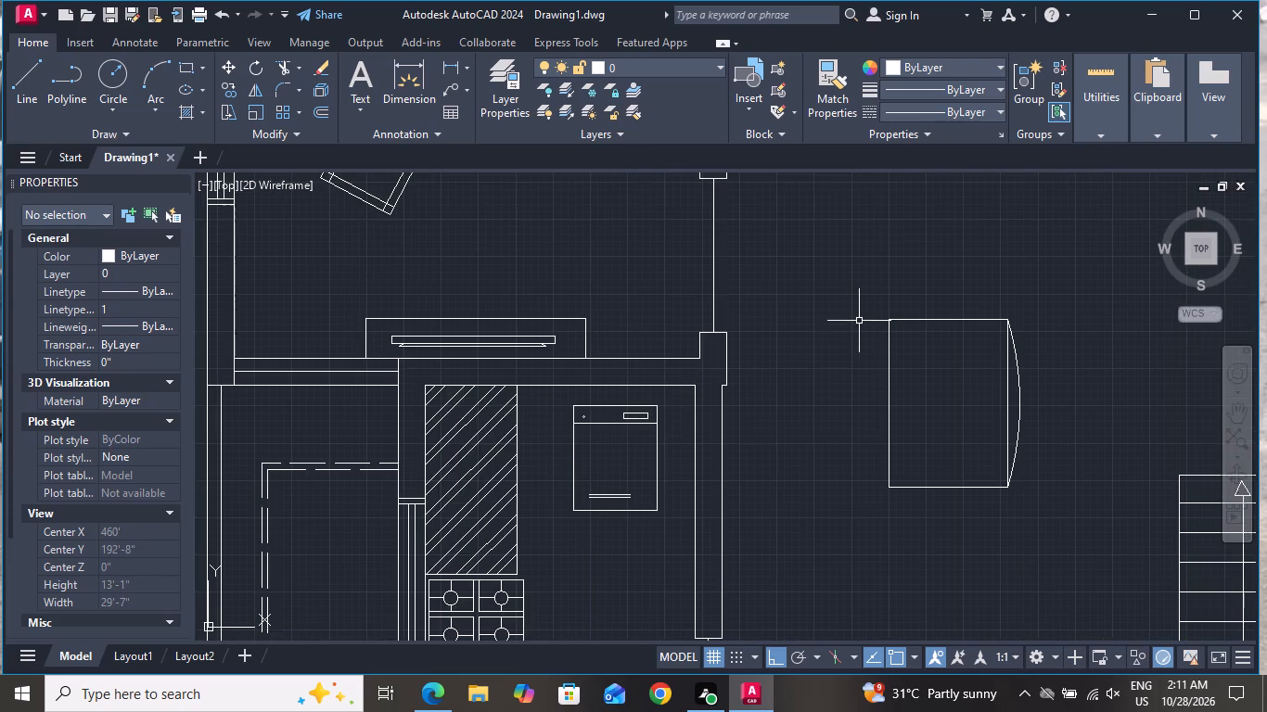
left_click(141, 70)
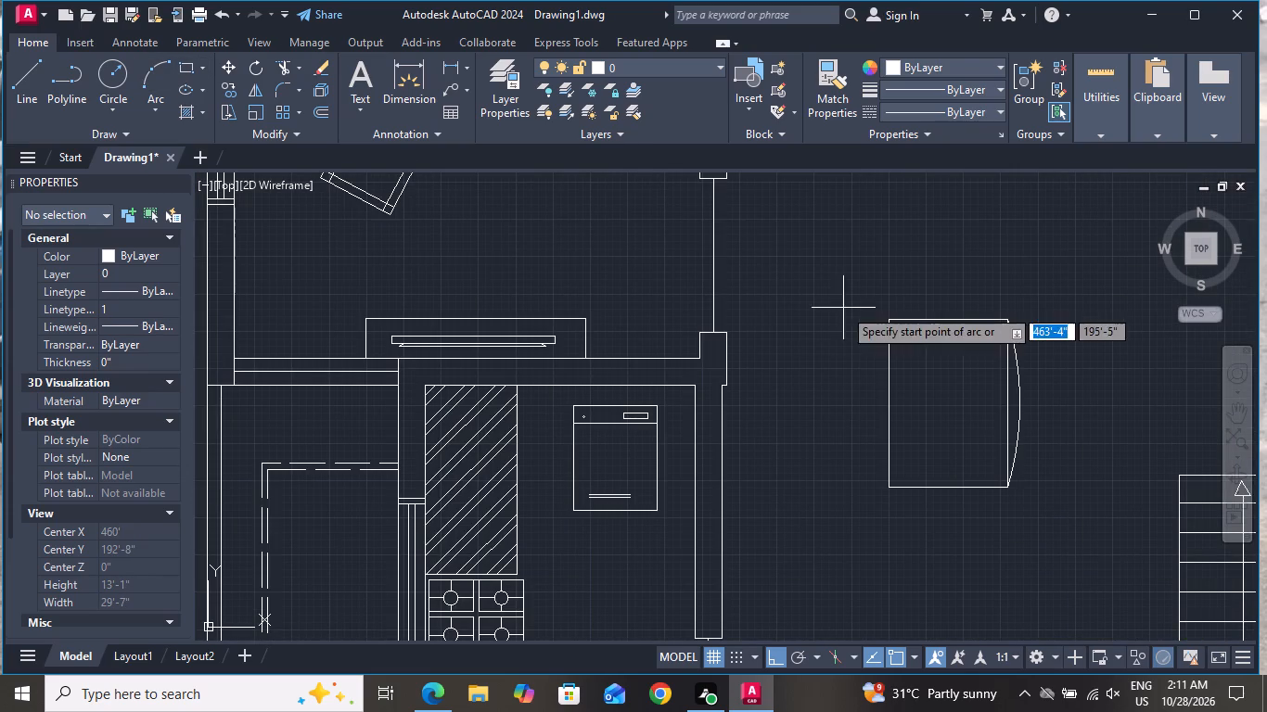
left_click(889, 322)
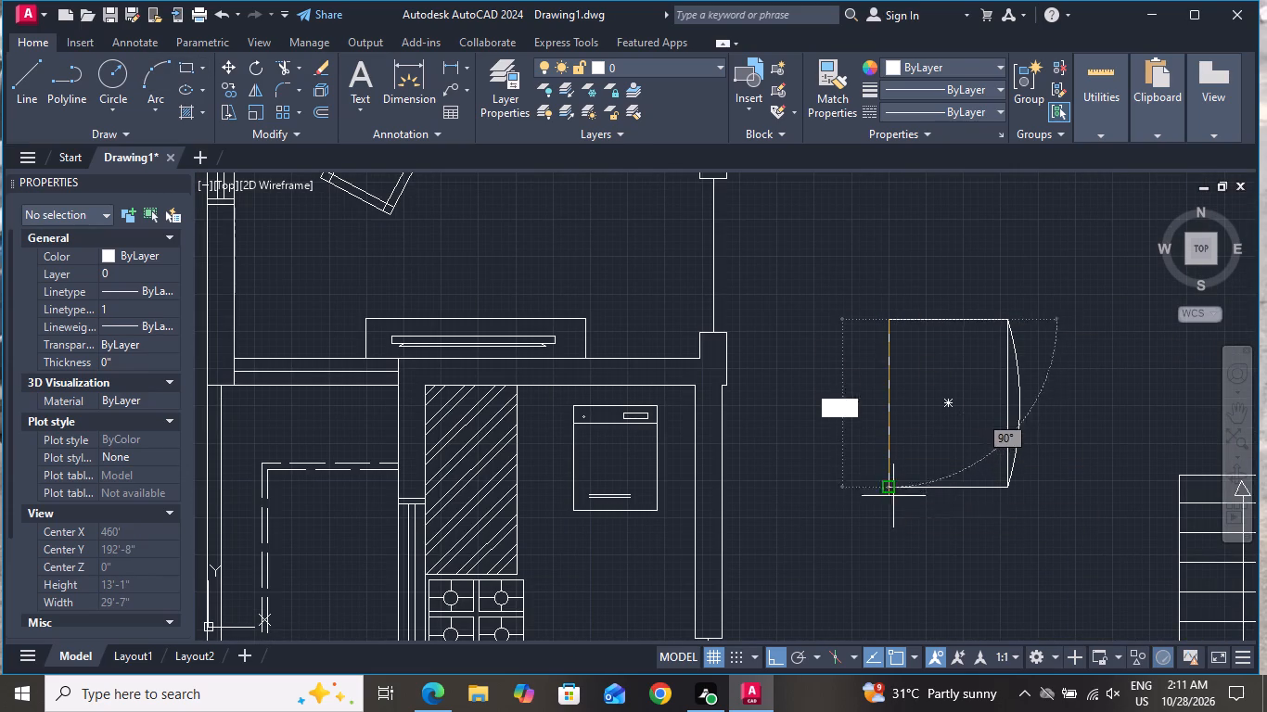
left_click(885, 488)
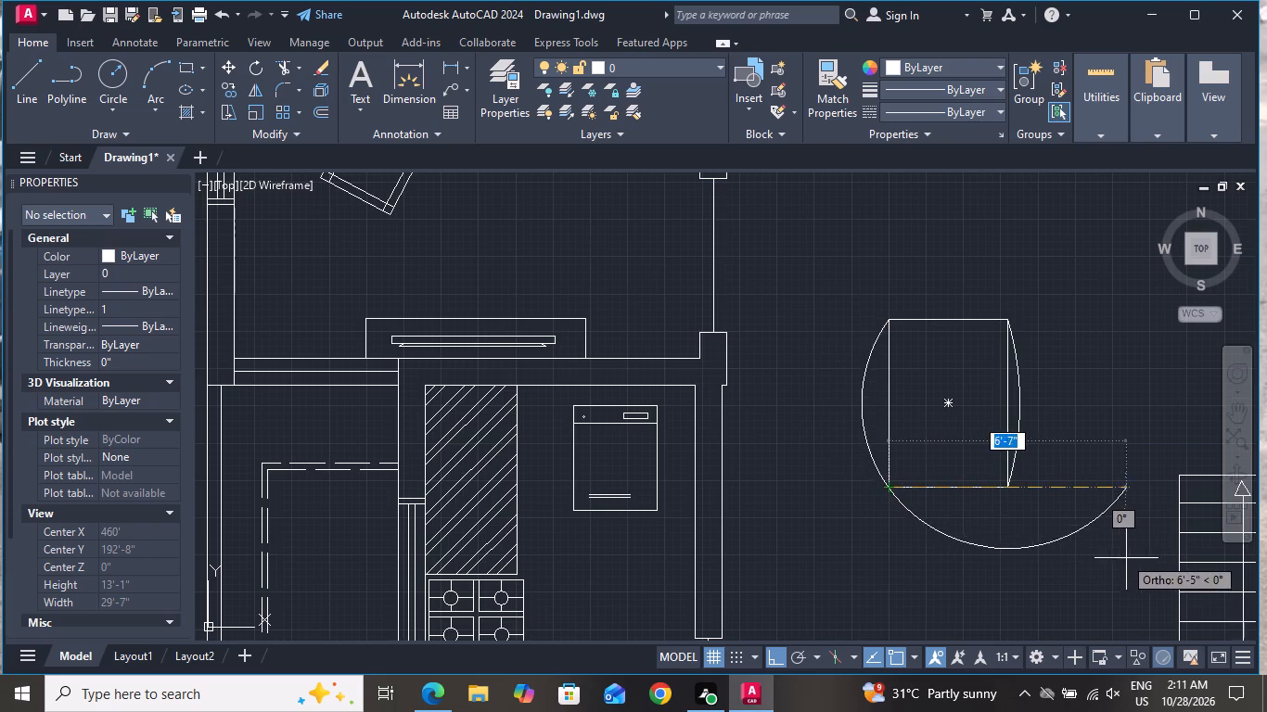
scroll(1114, 539, "down", 3)
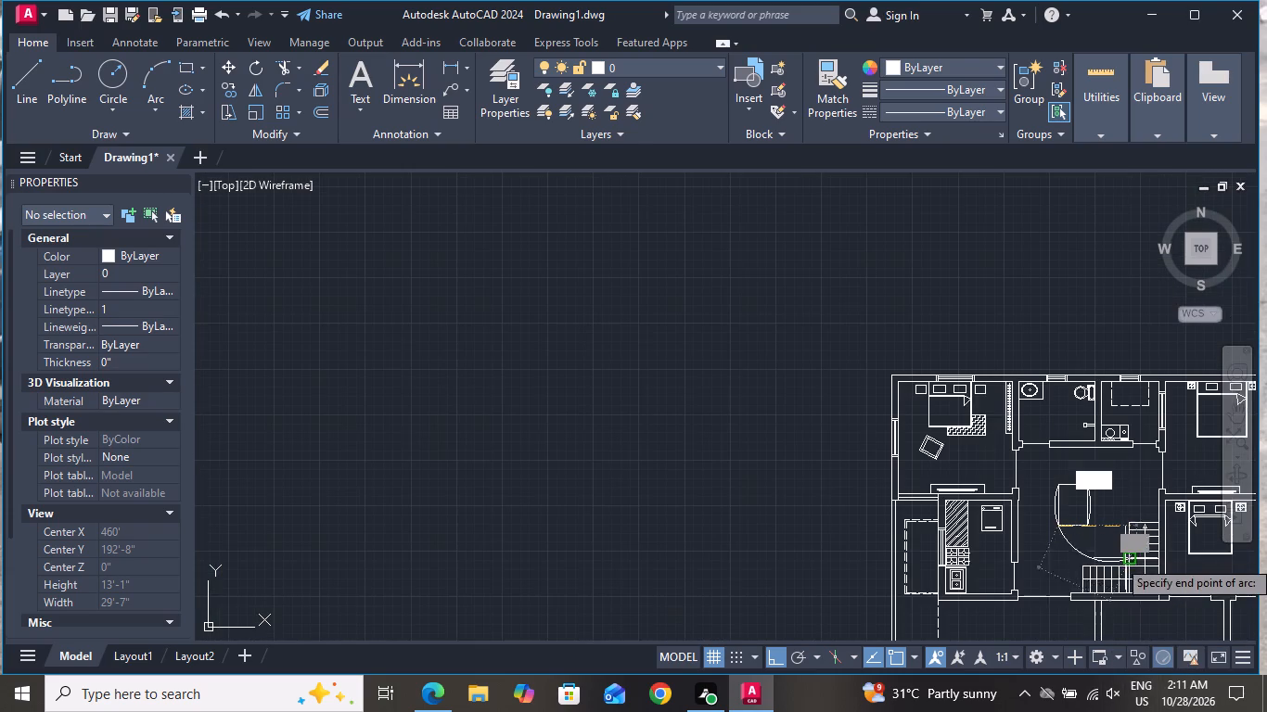
scroll(1145, 544, "up", 2)
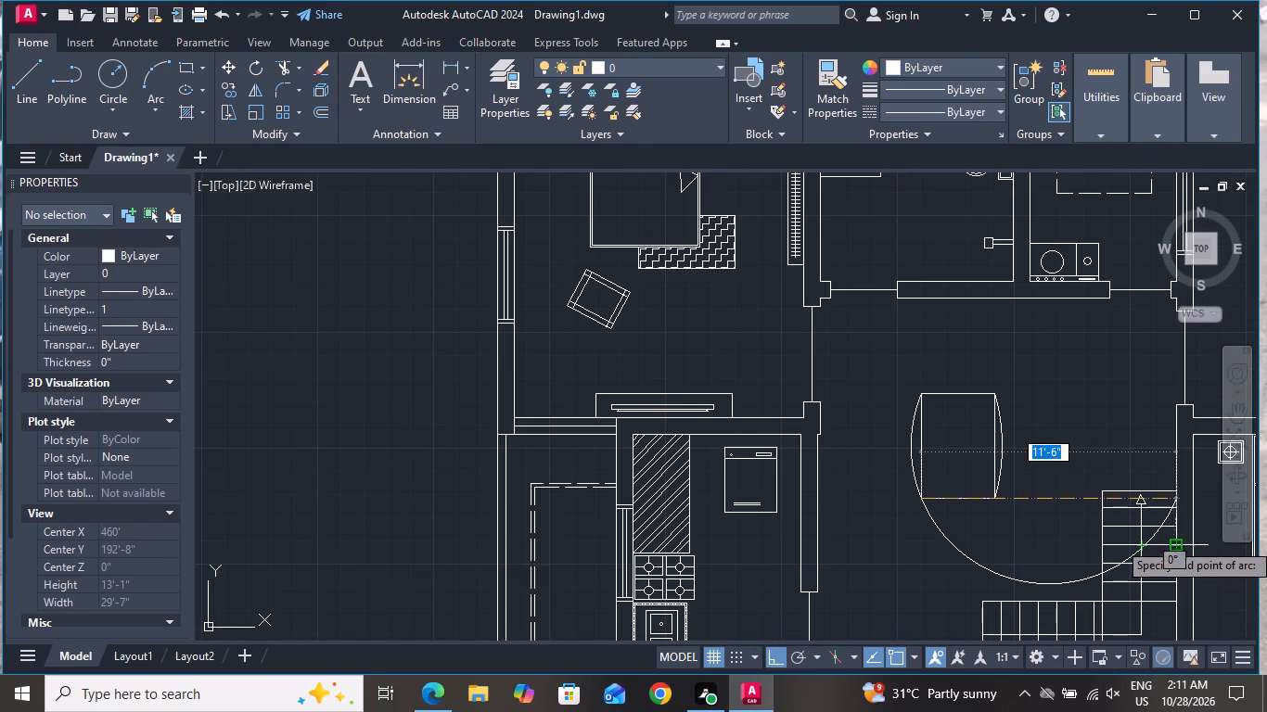
scroll(1173, 555, "up", 3)
scroll(1184, 566, "down", 2)
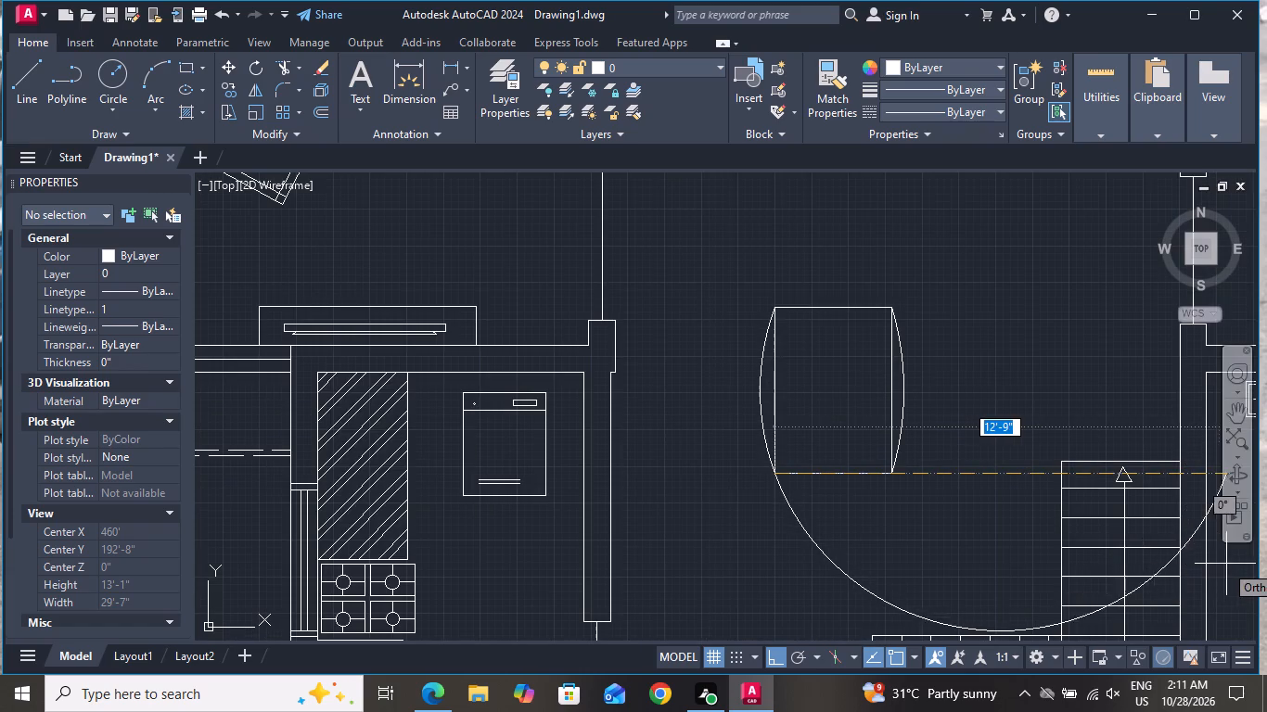
scroll(1260, 506, "down", 4)
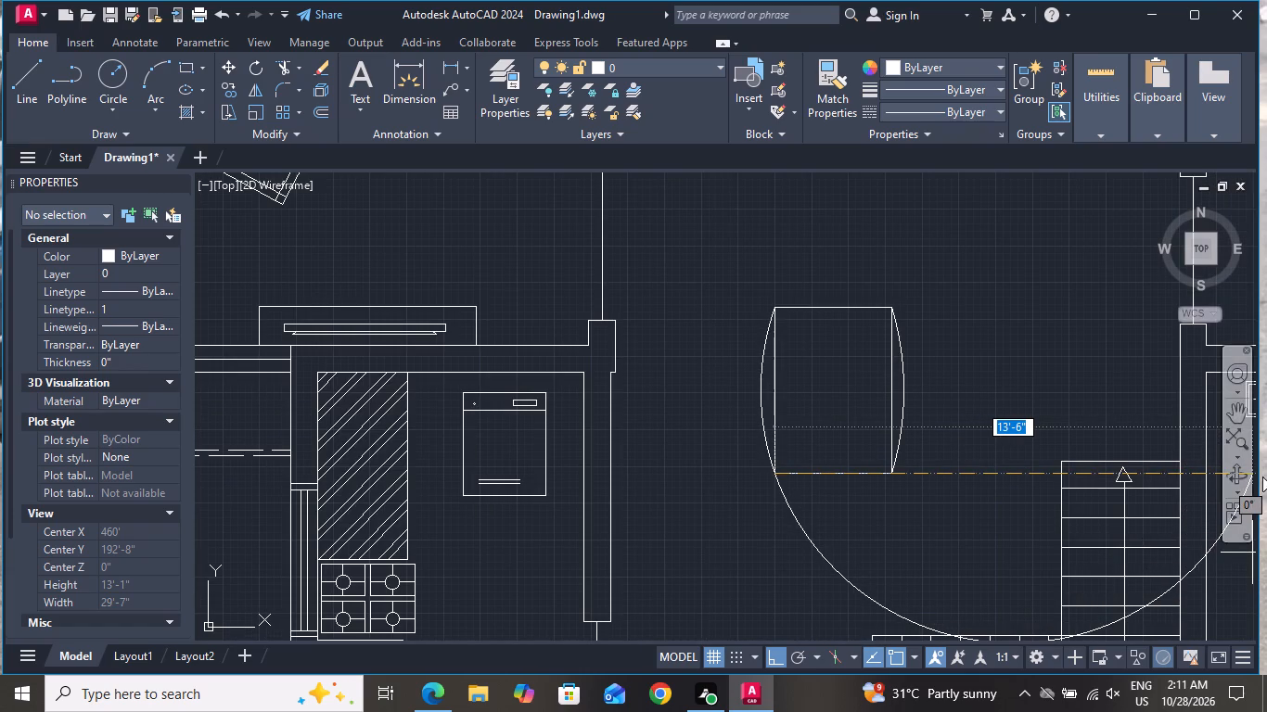
scroll(1262, 477, "down", 4)
scroll(1211, 465, "up", 3)
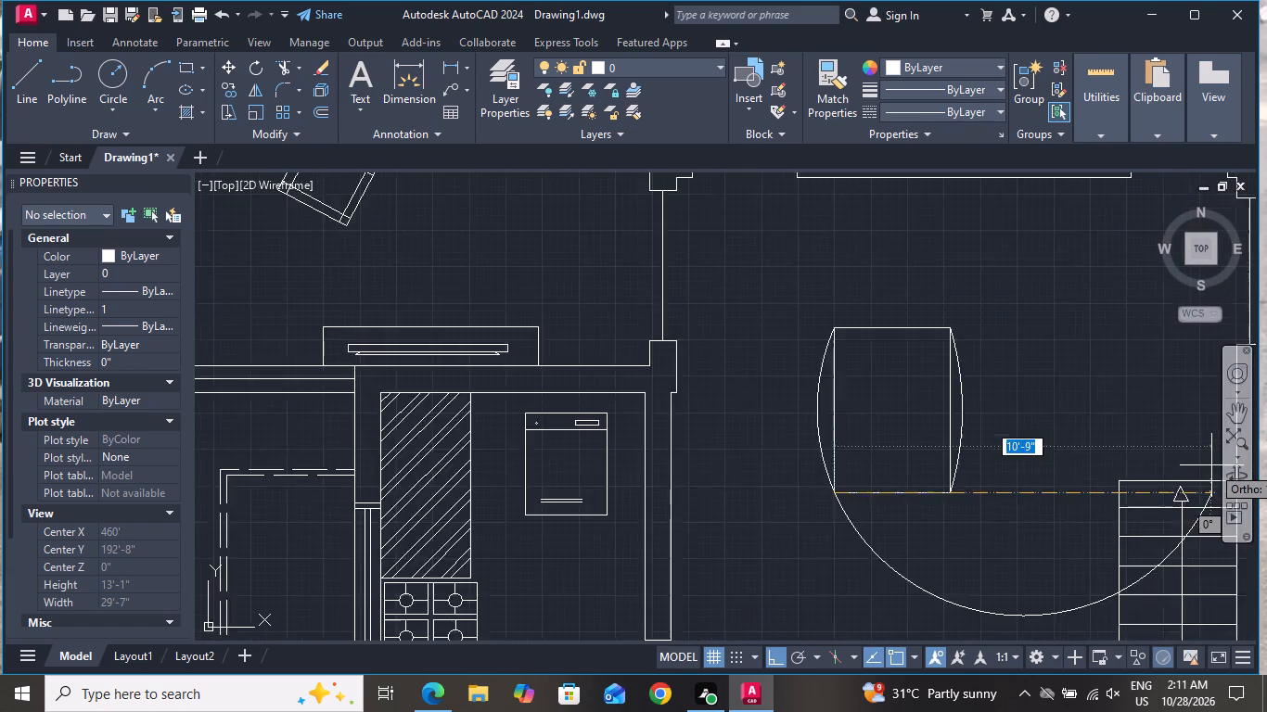
scroll(1211, 465, "up", 2)
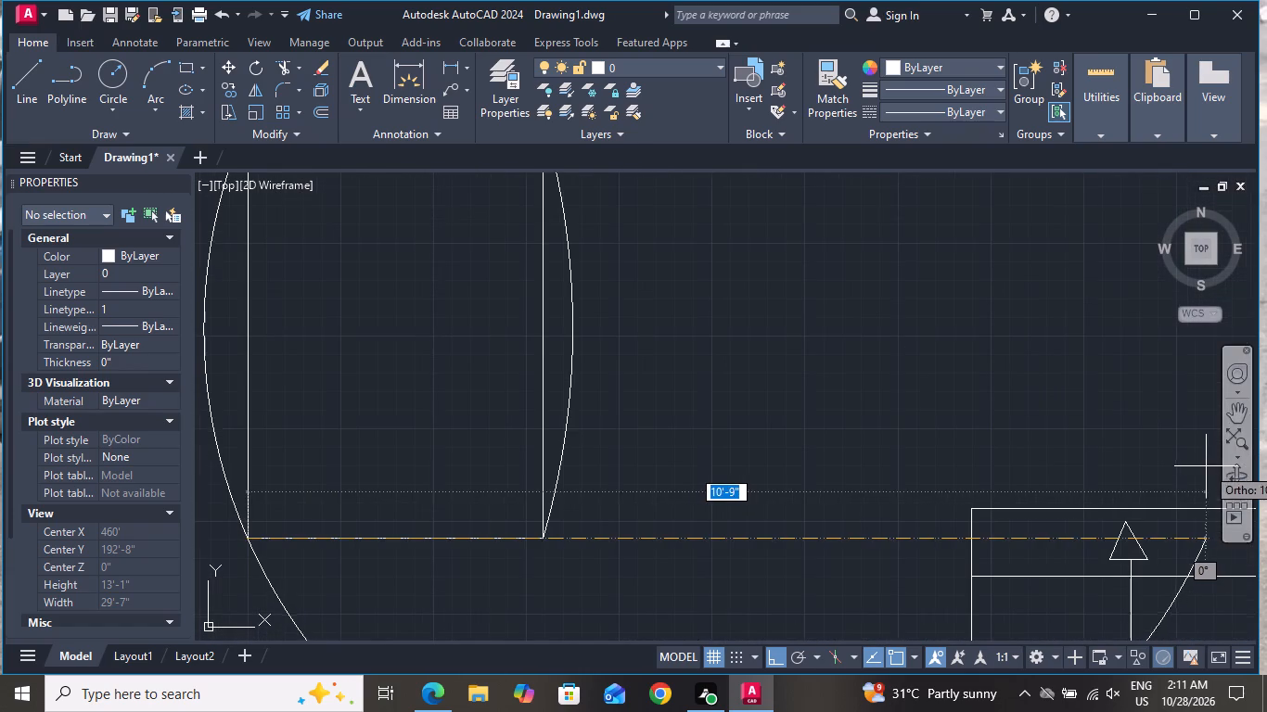
scroll(1206, 468, "down", 3)
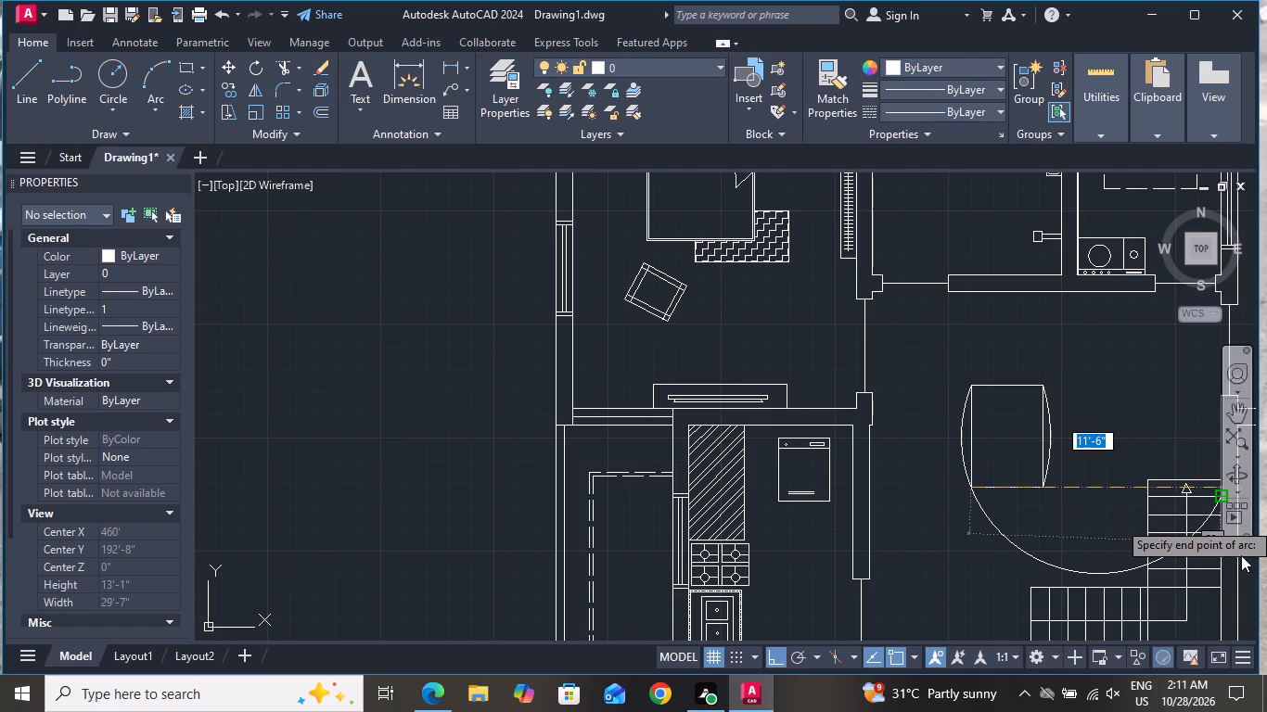
left_click(1242, 606)
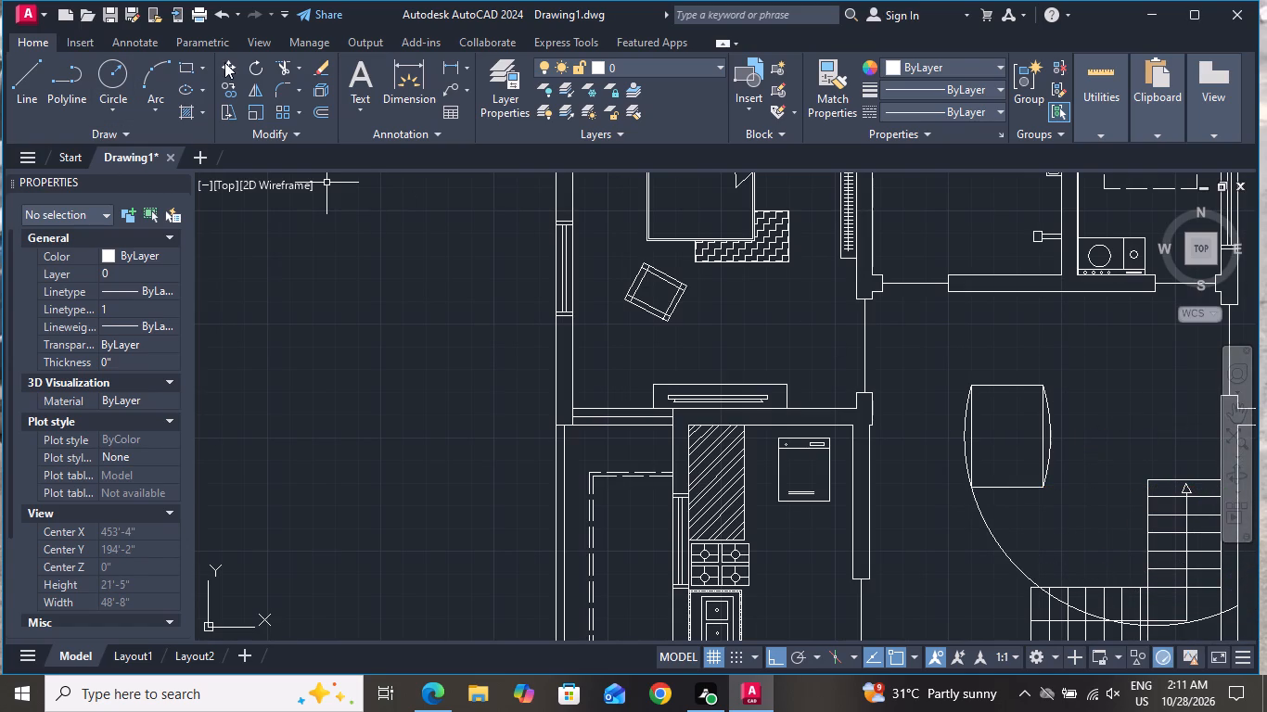
Trim the west arc's excess from the hall rectangle's southwest corner across the hall floor and over the staircase's western treads.
left_click(286, 70)
left_click(988, 521)
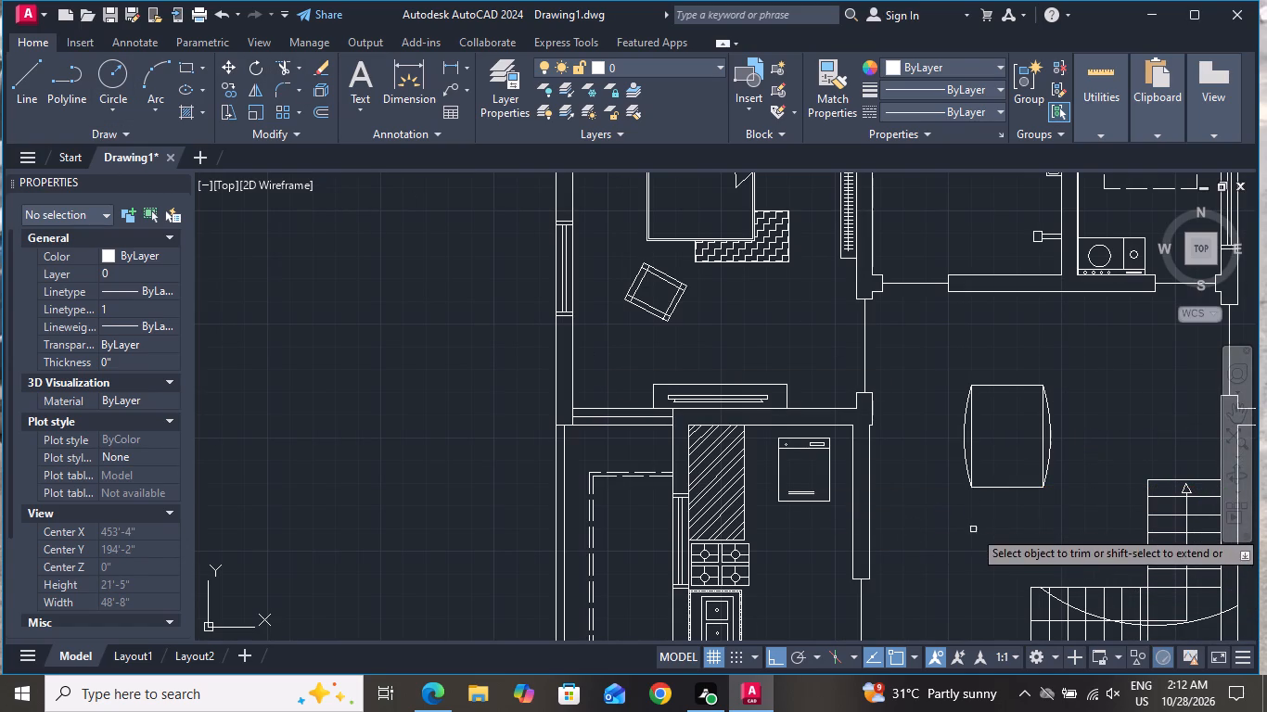
scroll(949, 491, "down", 1)
scroll(1064, 571, "up", 3)
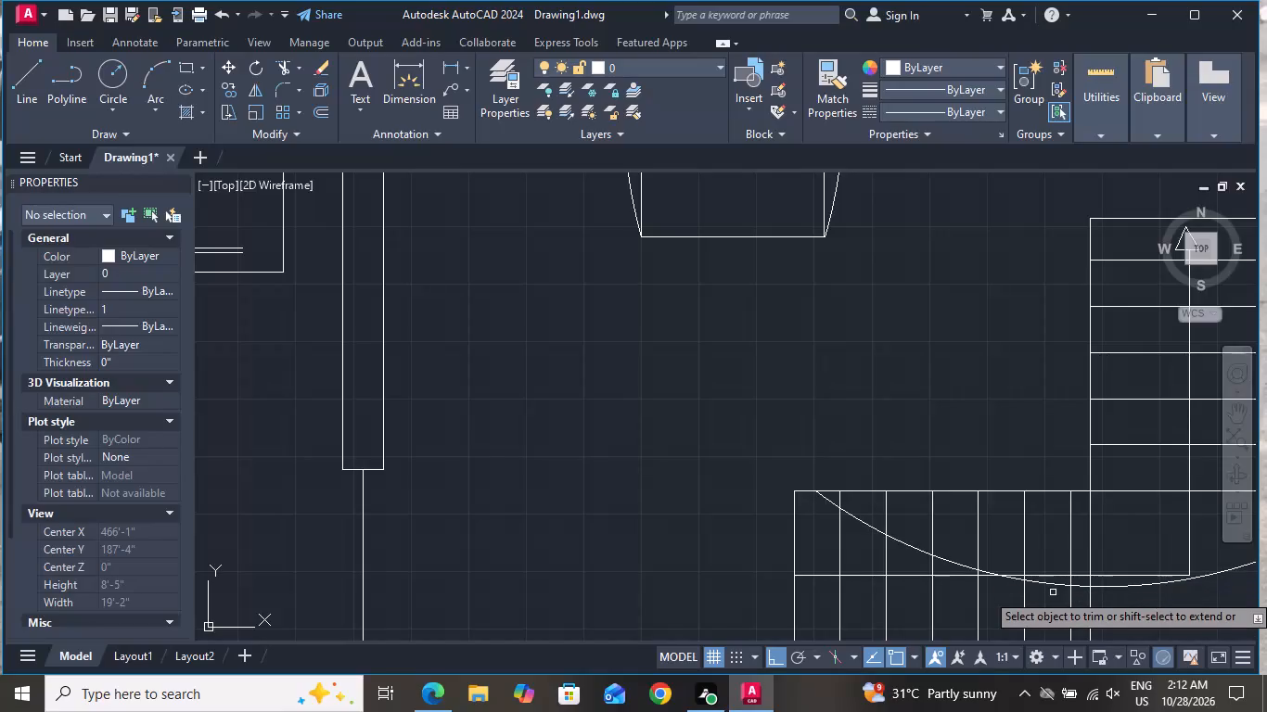
left_click(1055, 587)
left_click(1020, 583)
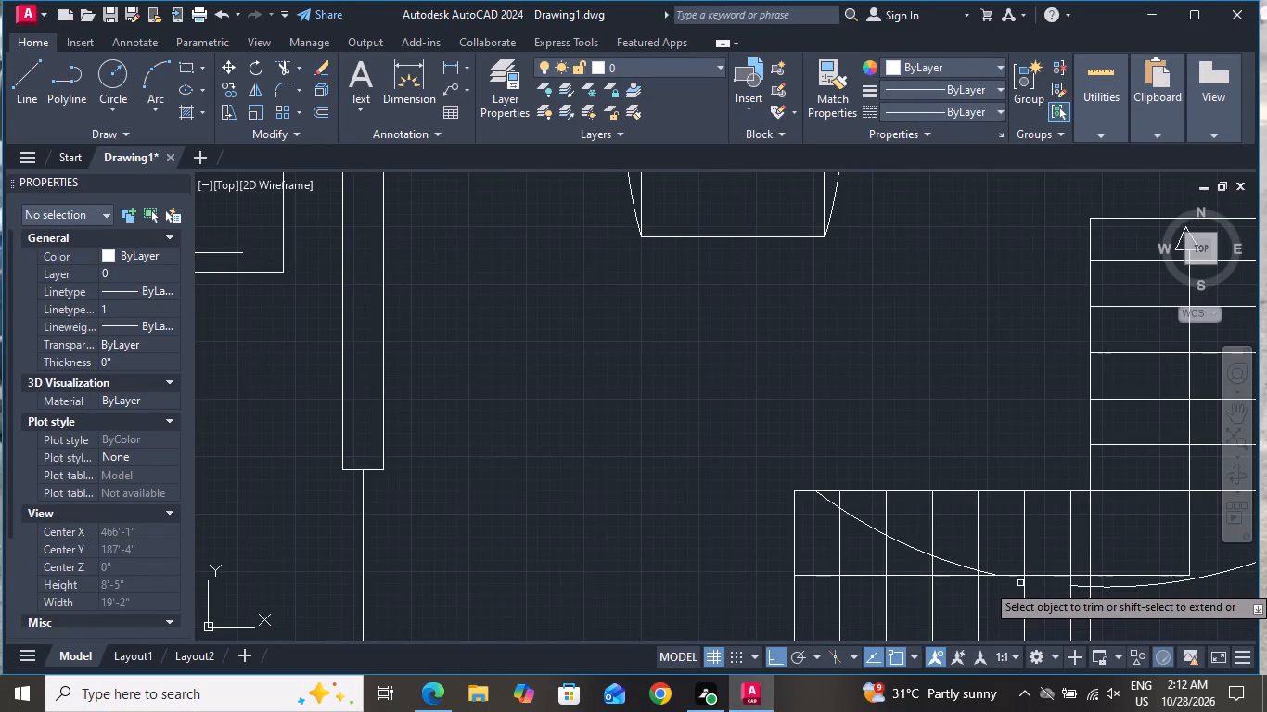
left_click(965, 569)
left_click(904, 545)
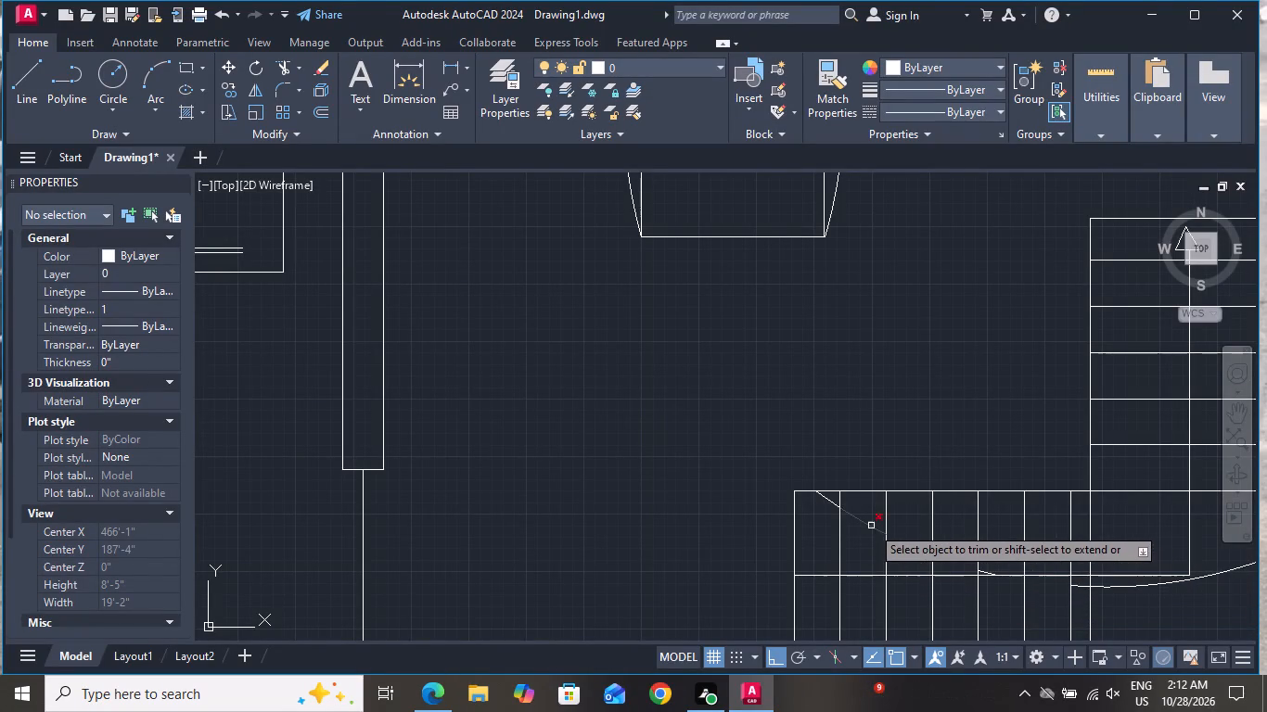
left_click(871, 524)
left_click(823, 497)
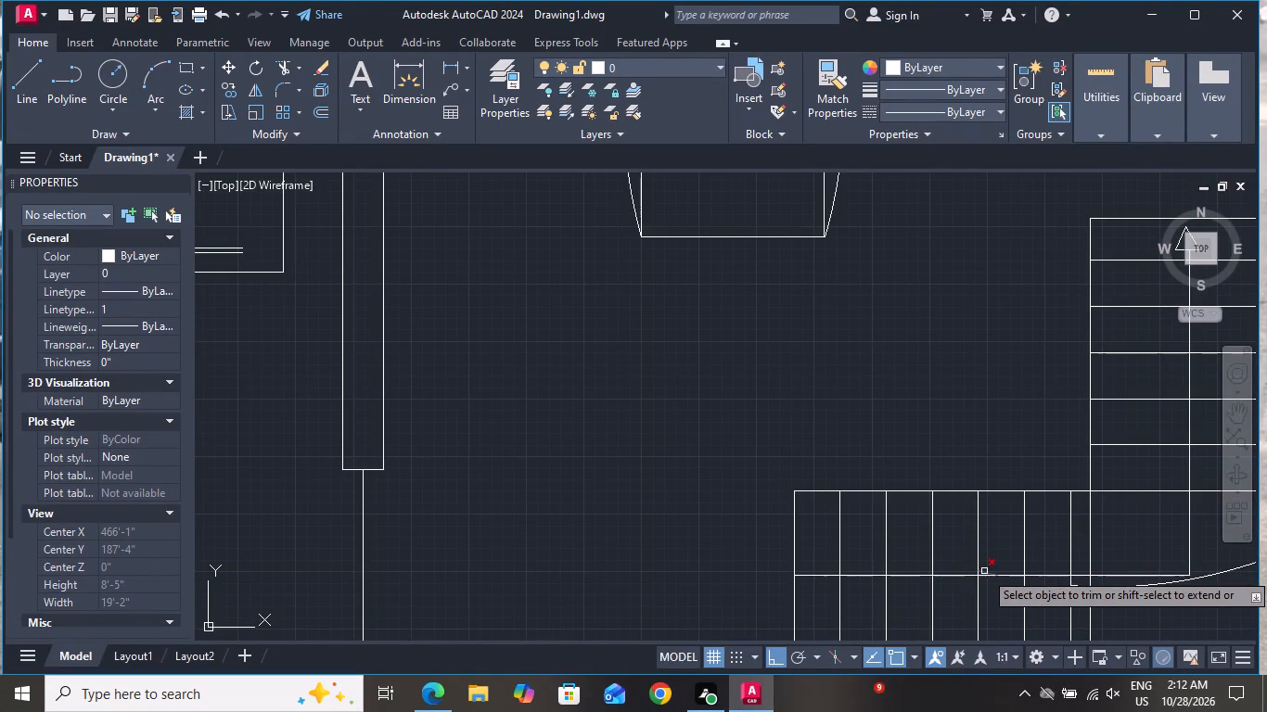
Trim away the arc's remaining pieces at the staircase's corner, including the stretch continuing east of it.
left_click(984, 571)
scroll(854, 492, "down", 1)
scroll(997, 537, "up", 2)
left_click(977, 574)
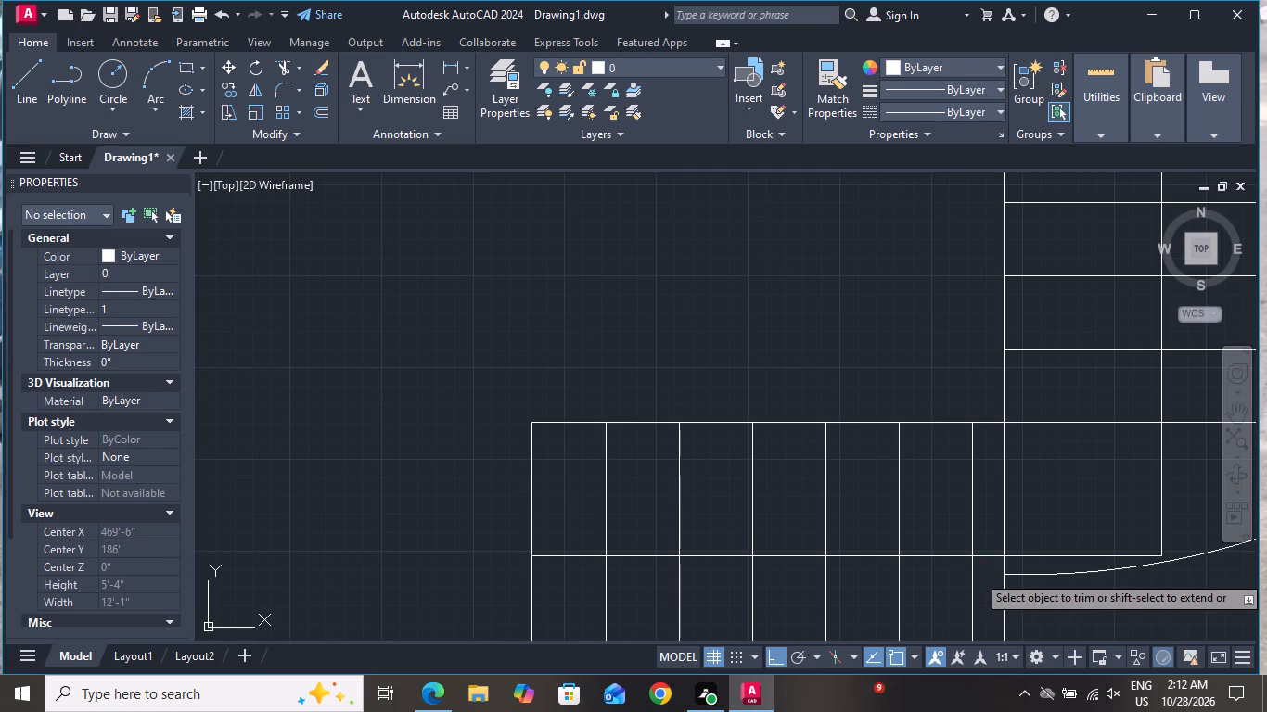
left_click(1047, 573)
scroll(966, 571, "down", 4)
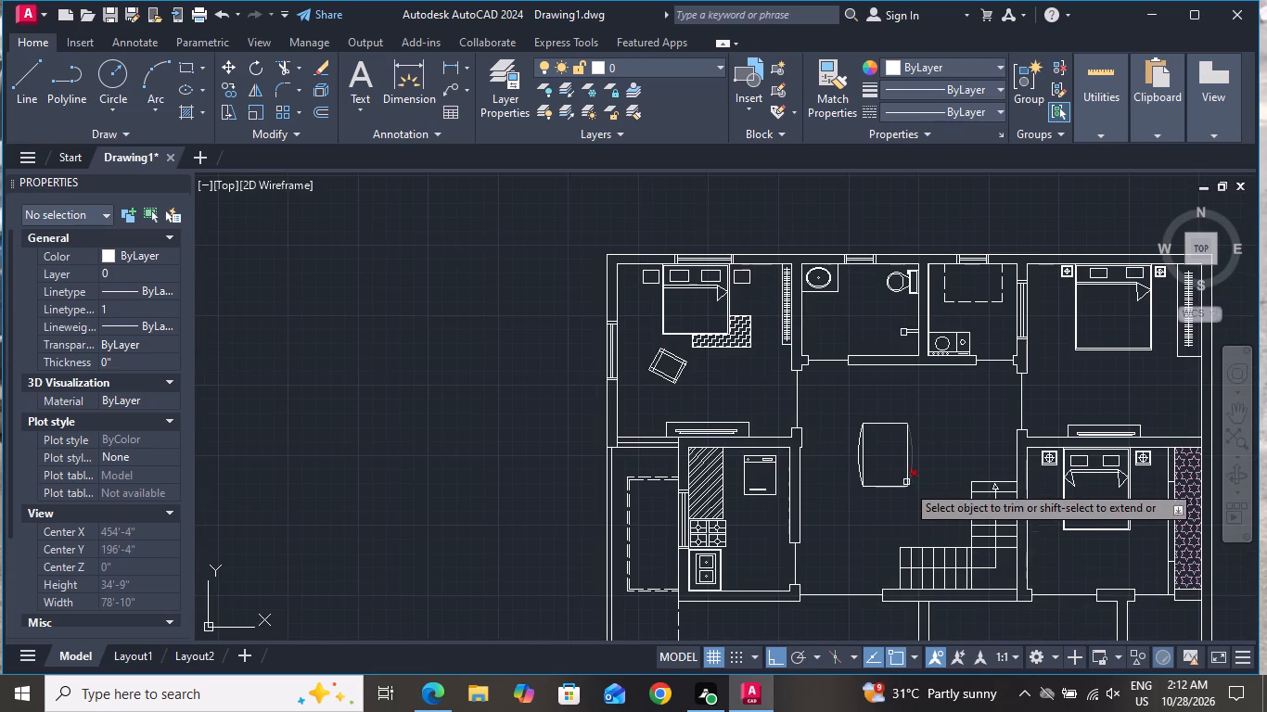
right_click(924, 456)
left_click(873, 396)
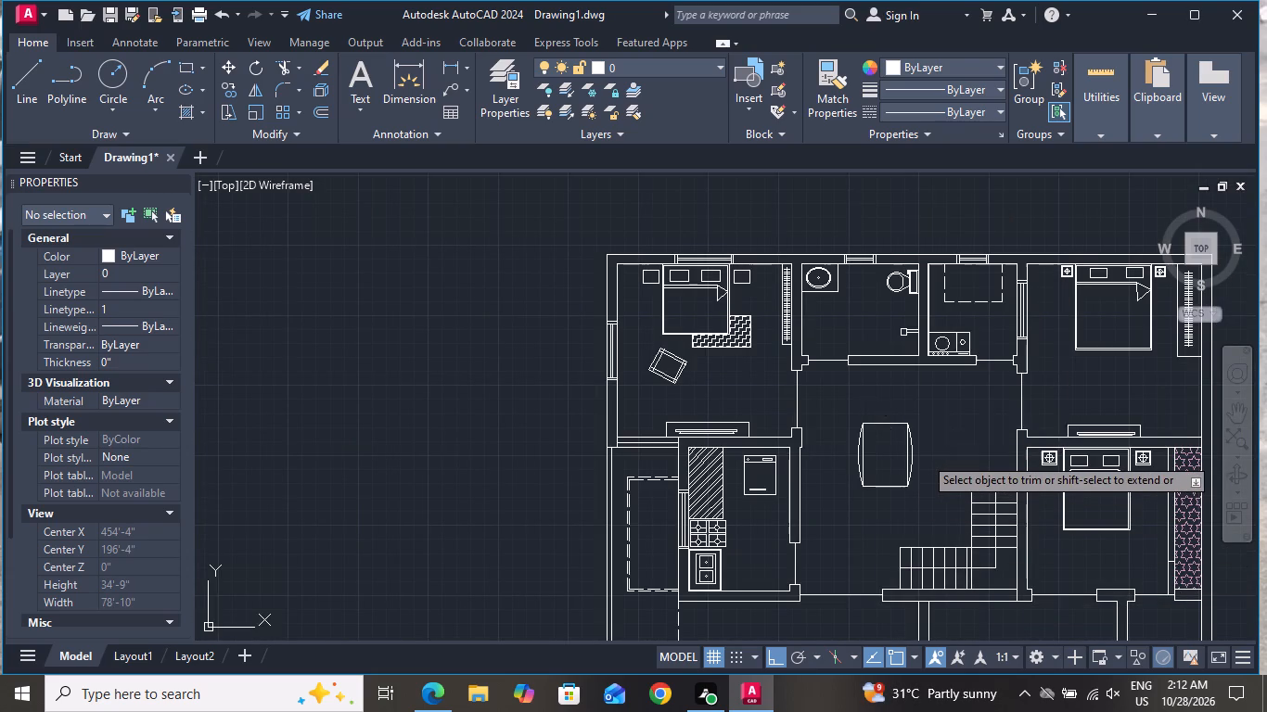
left_click(844, 423)
Trim out the hall rectangle's straight west and east sides, leaving the arcs as the table's edges, and end the trim.
scroll(867, 470, "up", 3)
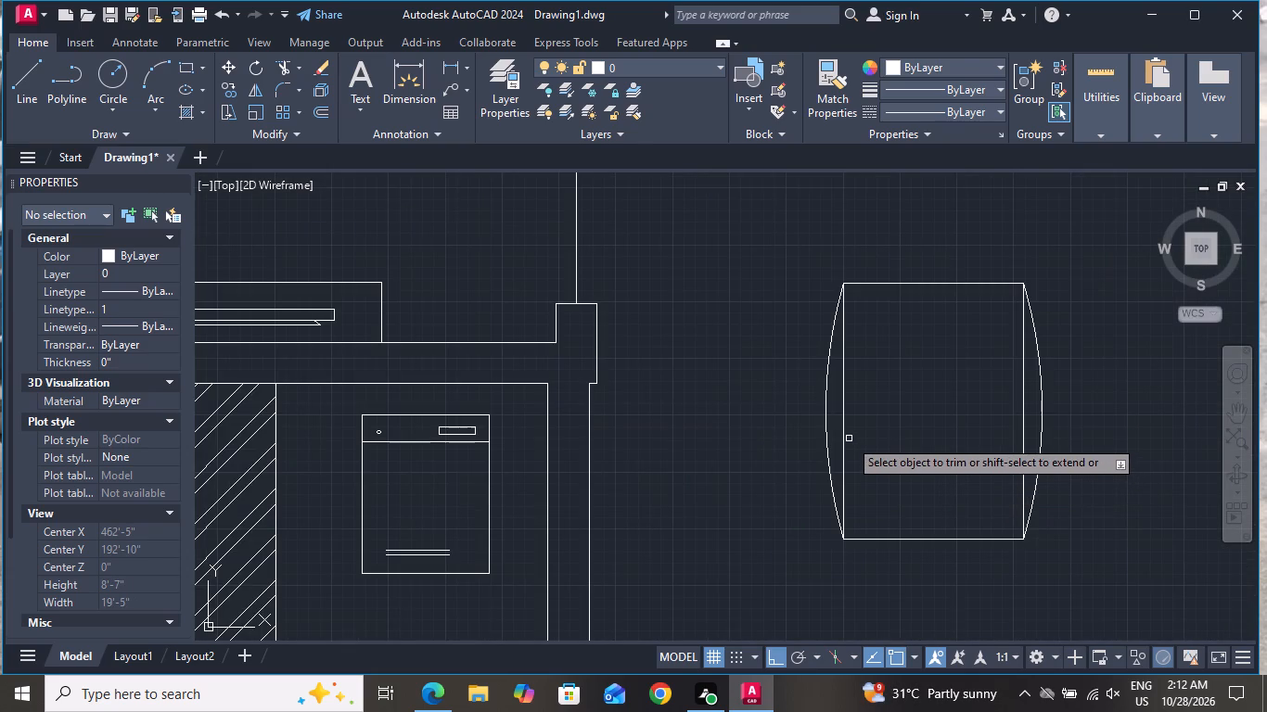
left_click(845, 439)
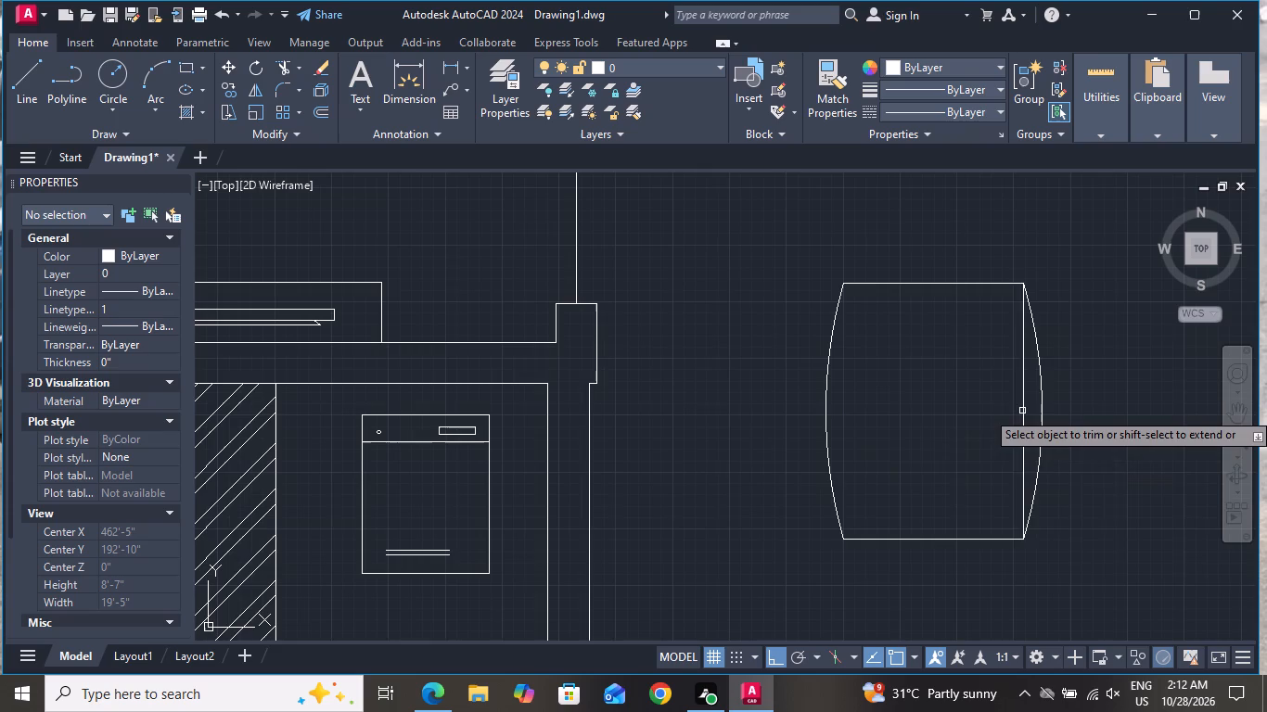
left_click(1022, 411)
scroll(925, 440, "down", 1)
right_click(1063, 369)
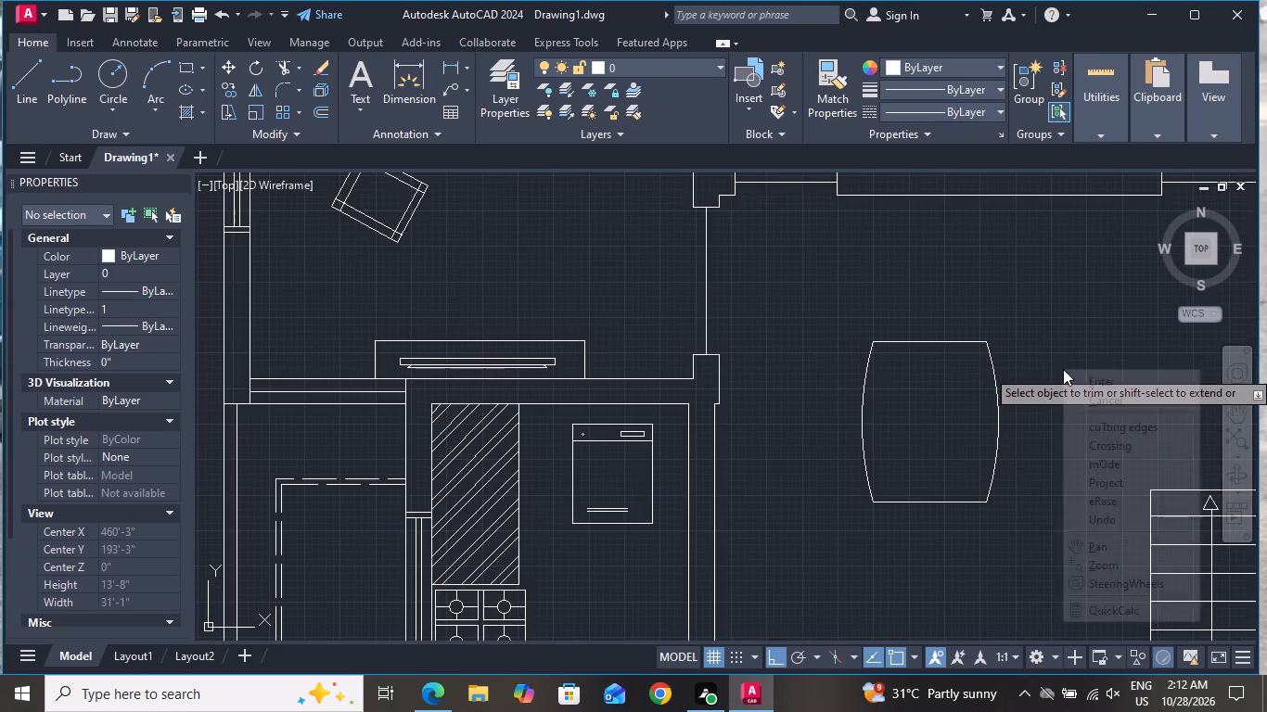
left_click(1076, 388)
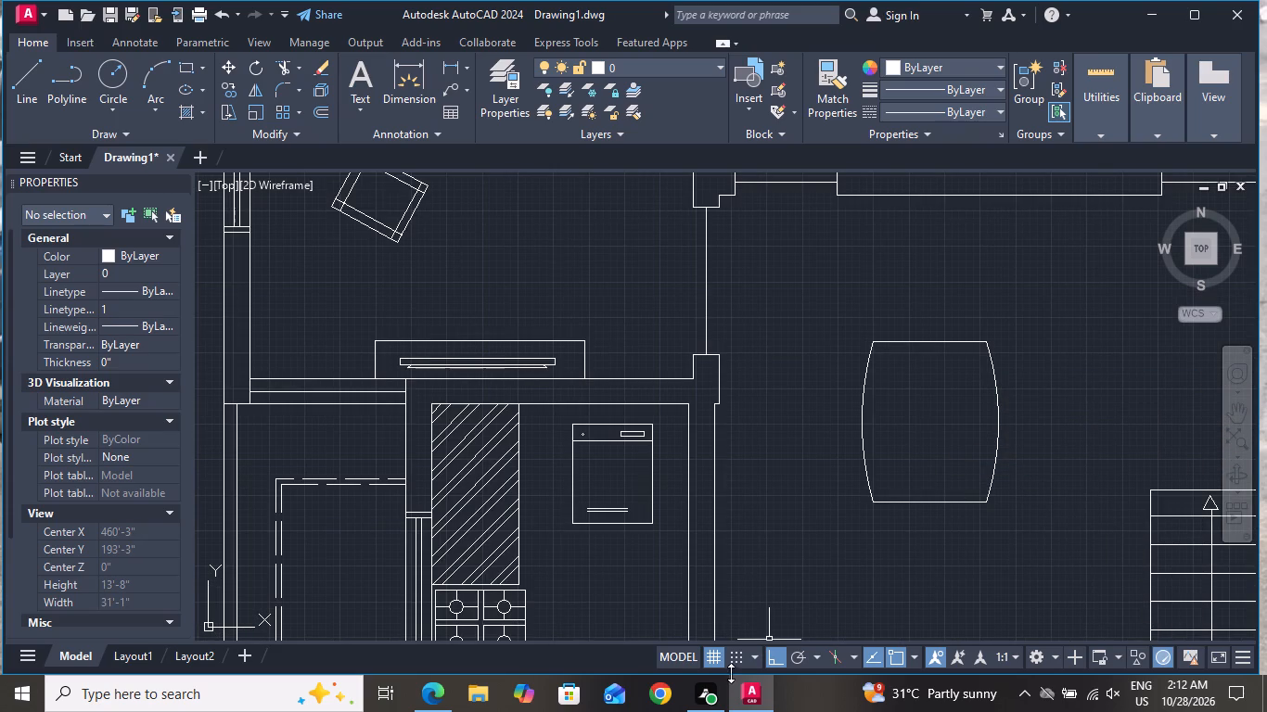
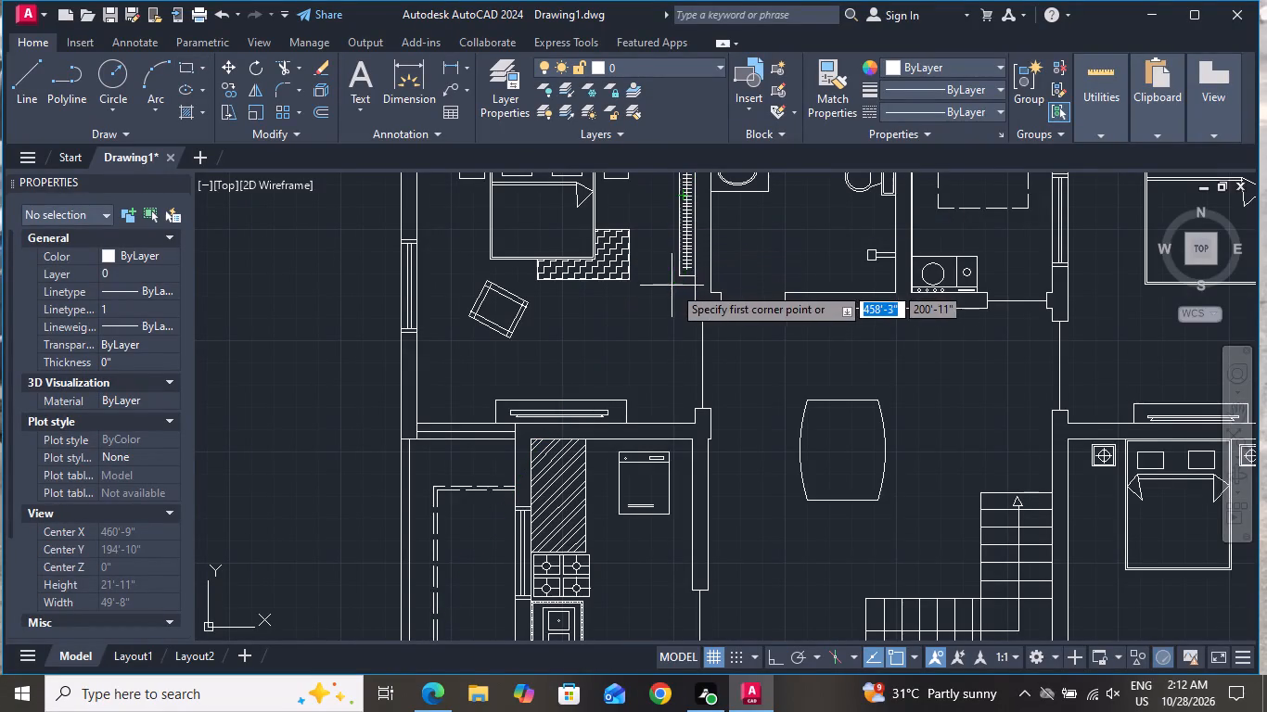
Draw a narrow vertical rectangle about 10" wide and 3' tall inside the curved-sided table outline.
scroll(821, 440, "up", 2)
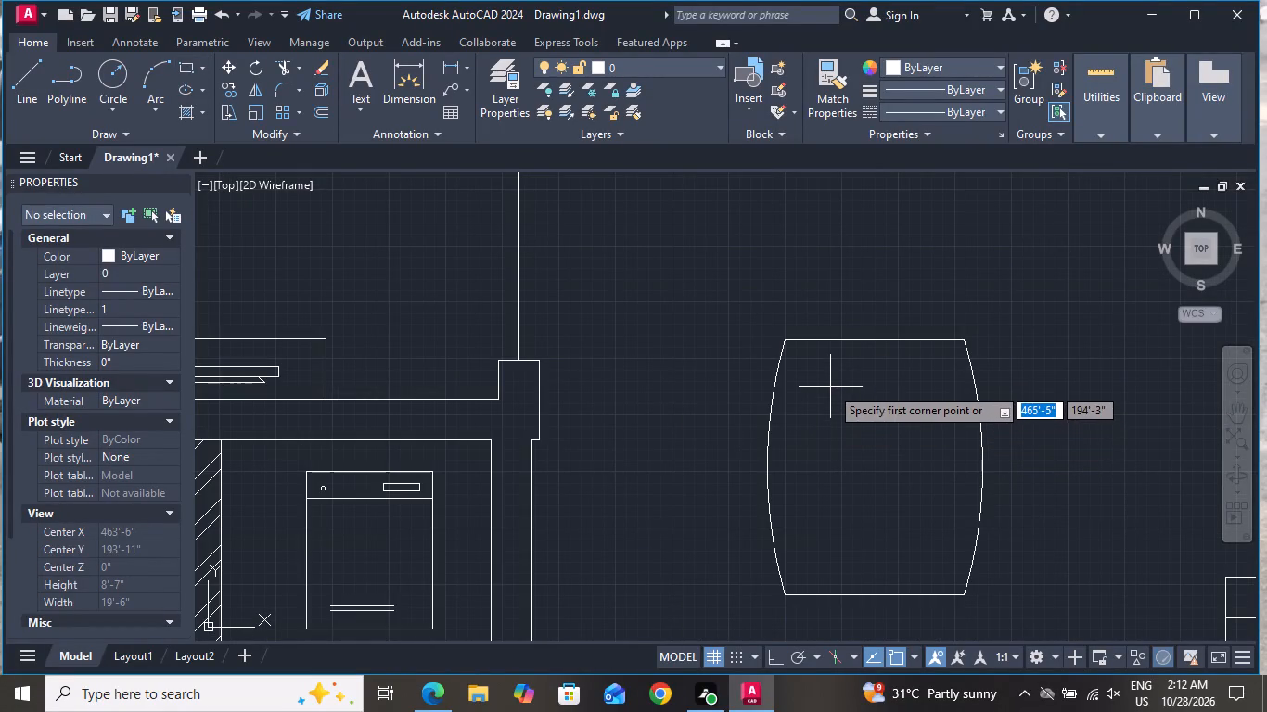
left_click(830, 385)
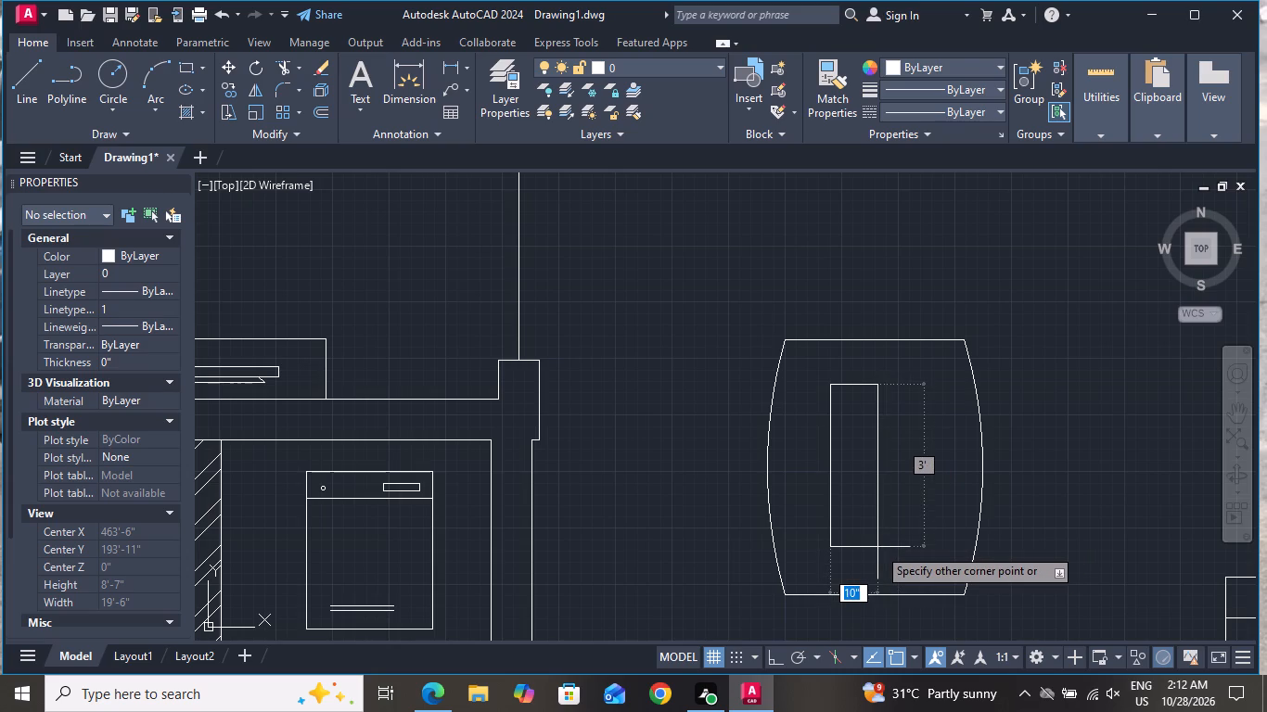
left_click(875, 535)
Move the narrow rectangle sideways so it sits centred inside the table outline.
left_click(875, 513)
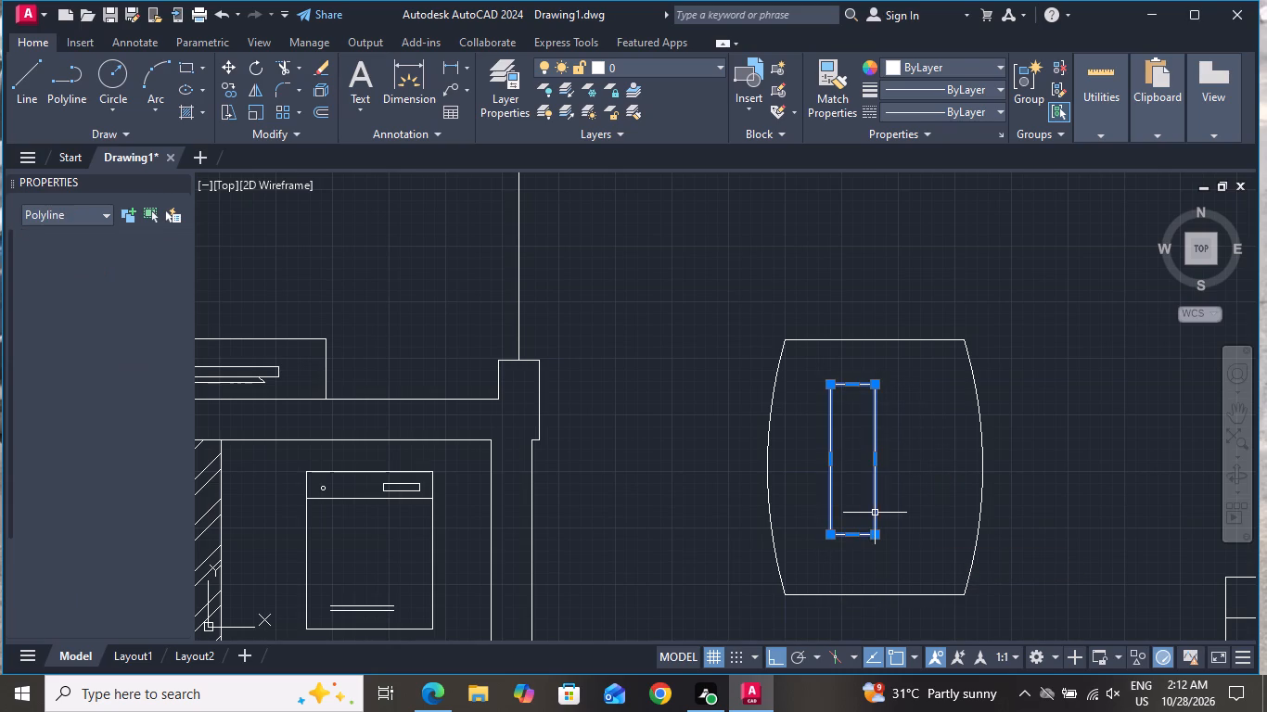
left_click(225, 71)
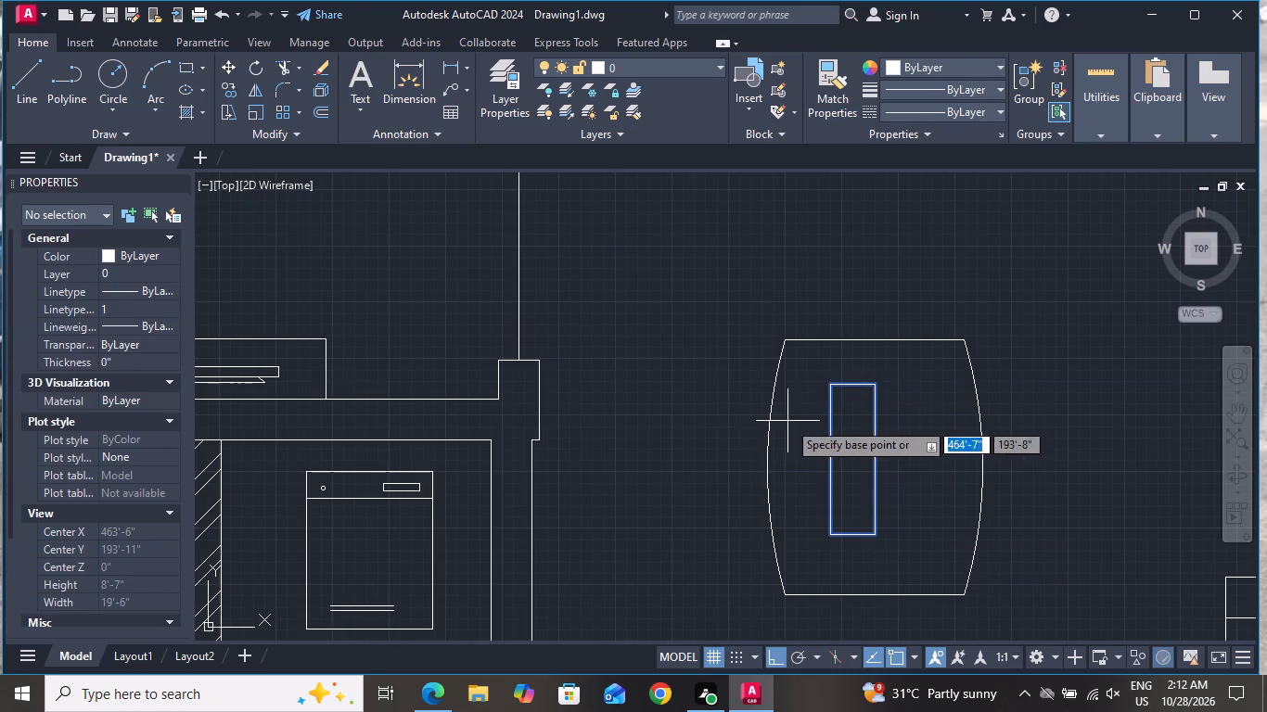
left_click(849, 467)
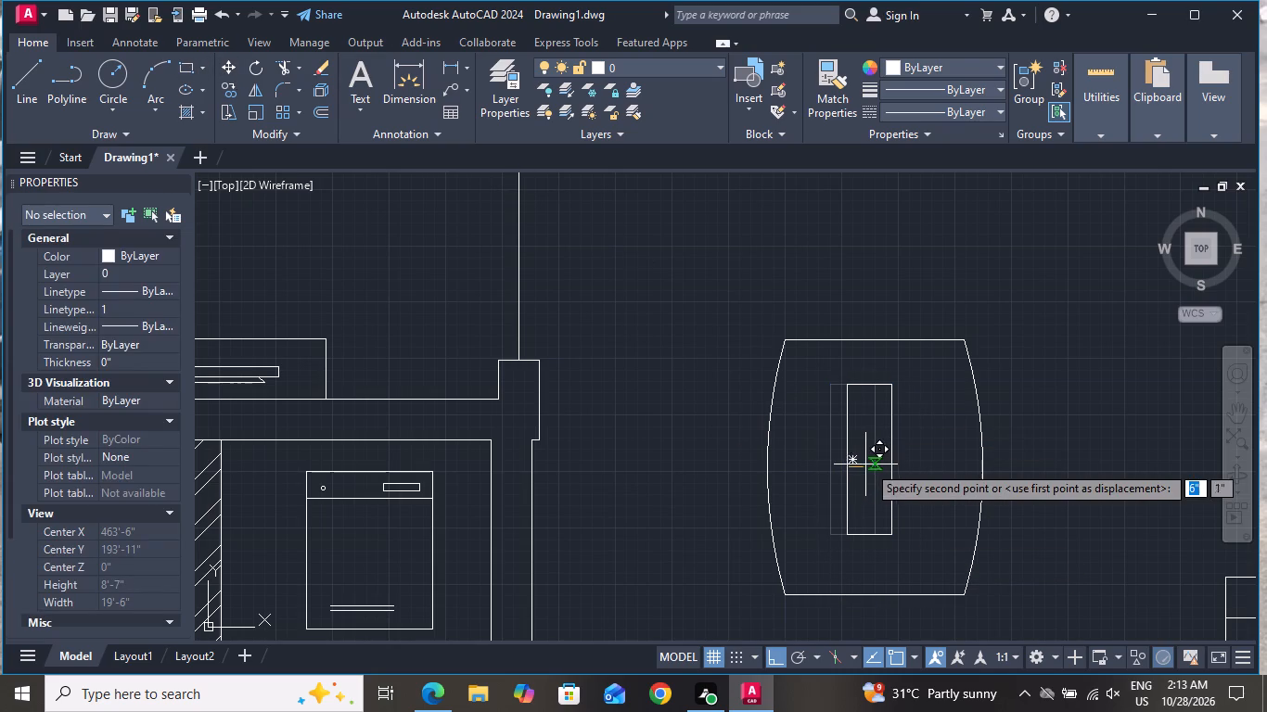
left_click(872, 464)
Draw a three-sided chair outline about 1'-3" wide and 1'-2" deep with lines, standing on the table's upper edge.
scroll(841, 478, "down", 2)
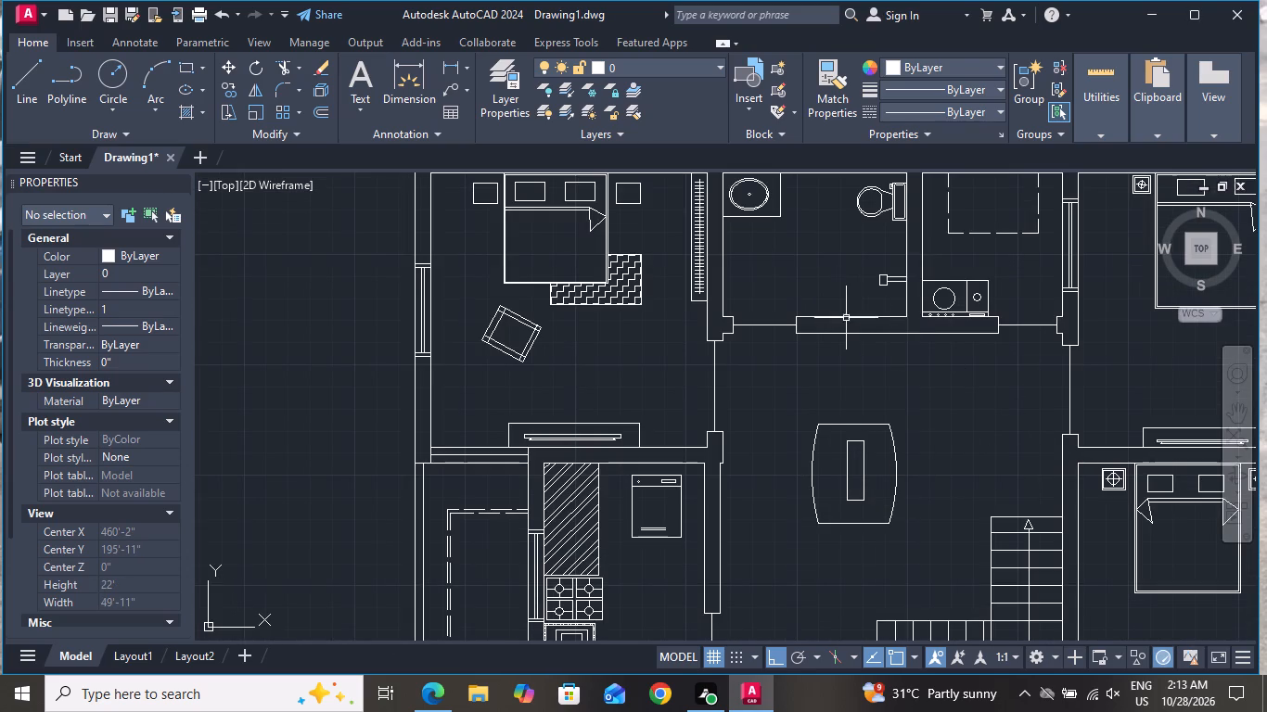
scroll(848, 323, "down", 1)
scroll(875, 417, "up", 1)
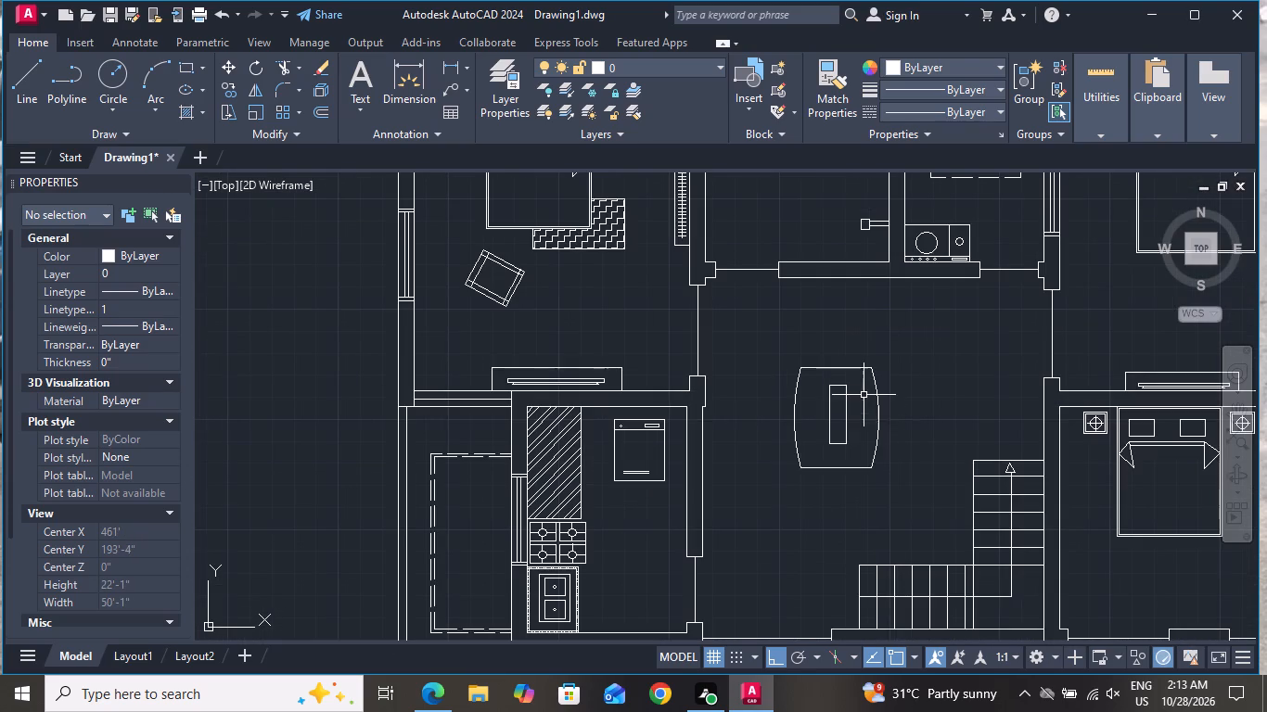
left_click(33, 67)
scroll(847, 335, "up", 2)
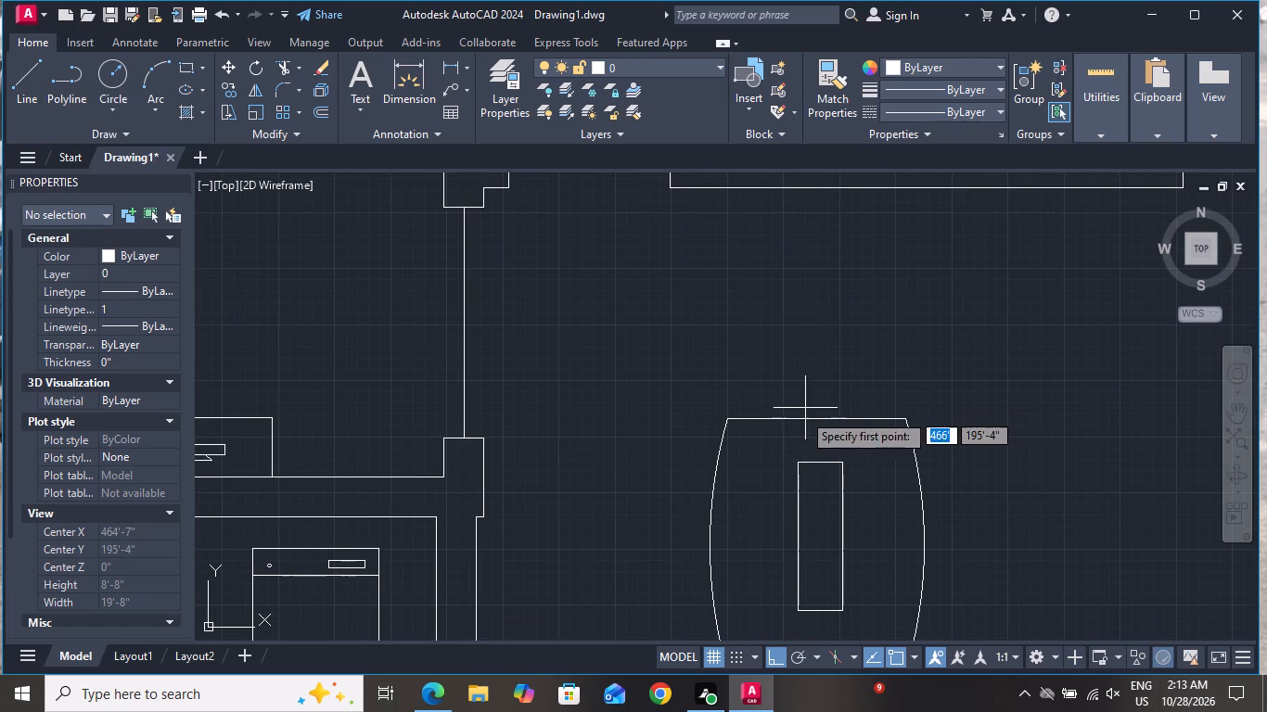
left_click(787, 416)
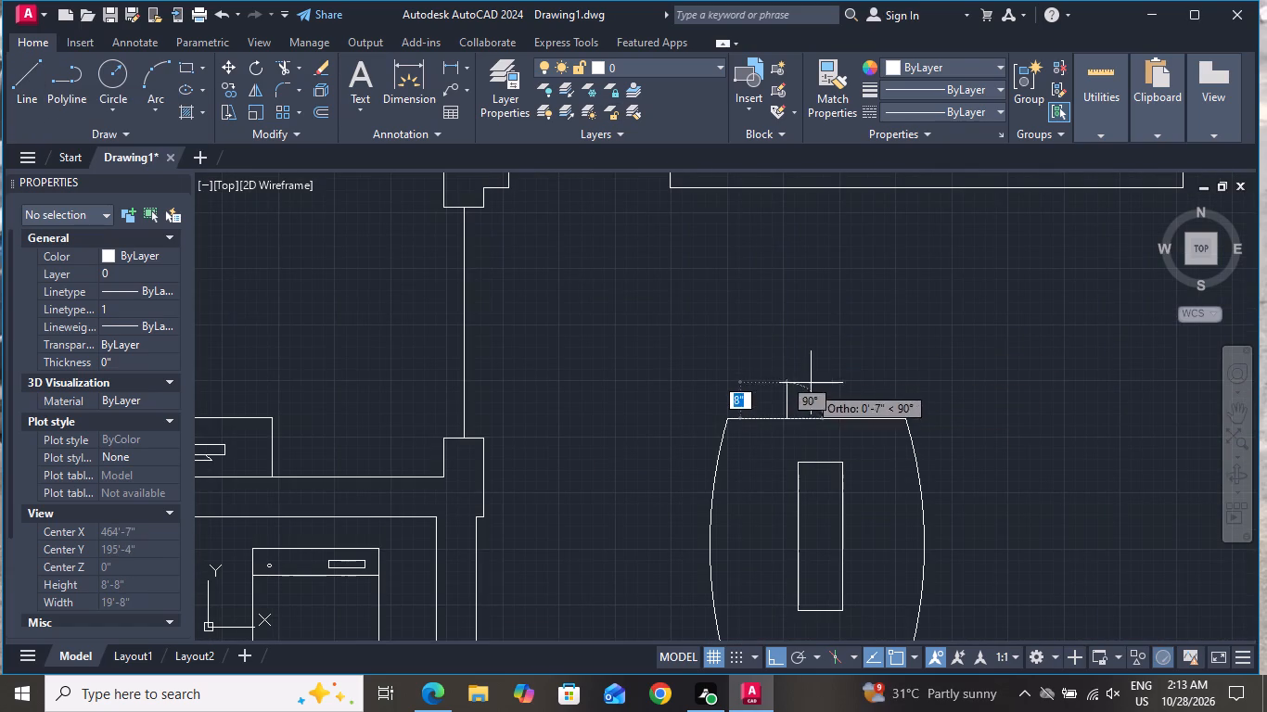
left_click(847, 351)
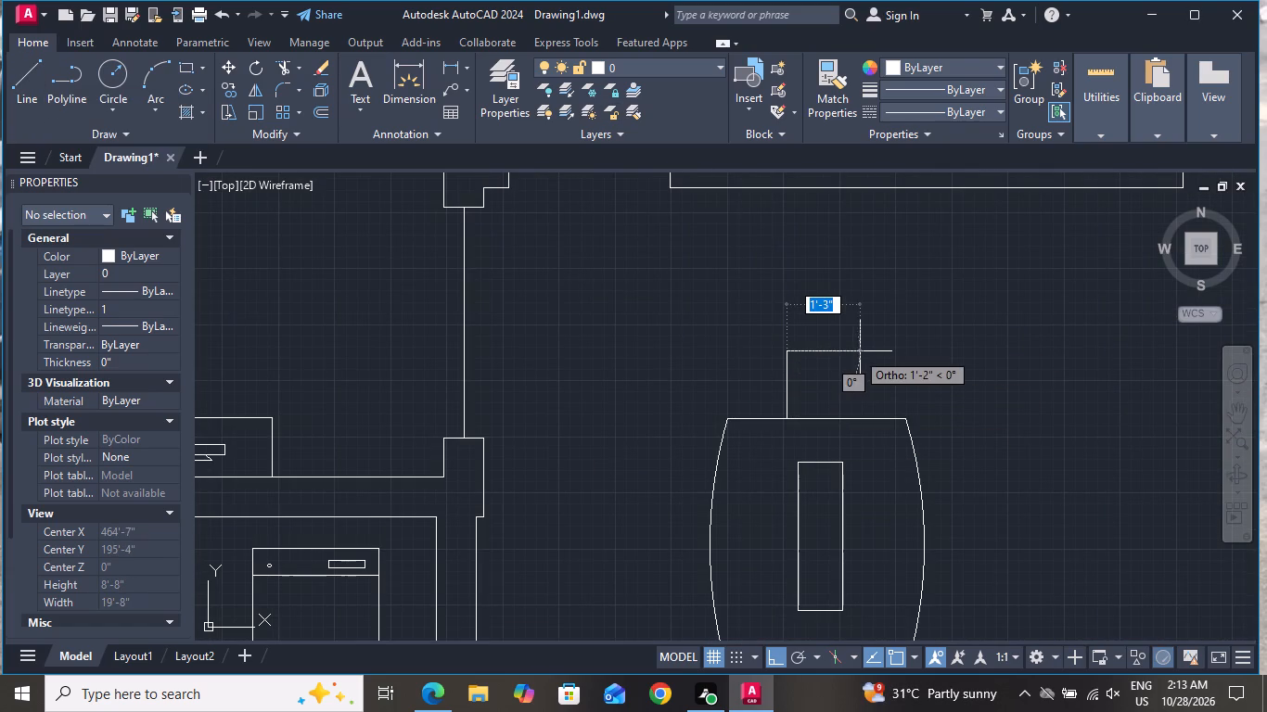
left_click(858, 352)
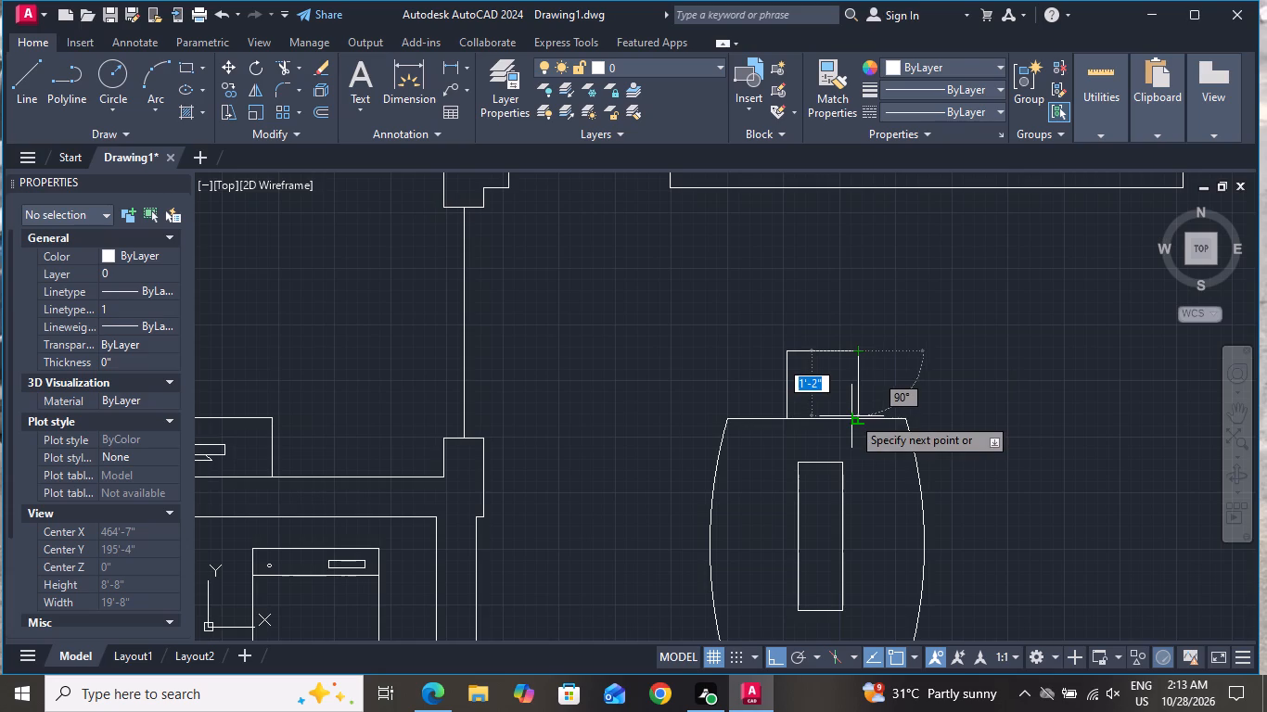
left_click(851, 416)
right_click(855, 418)
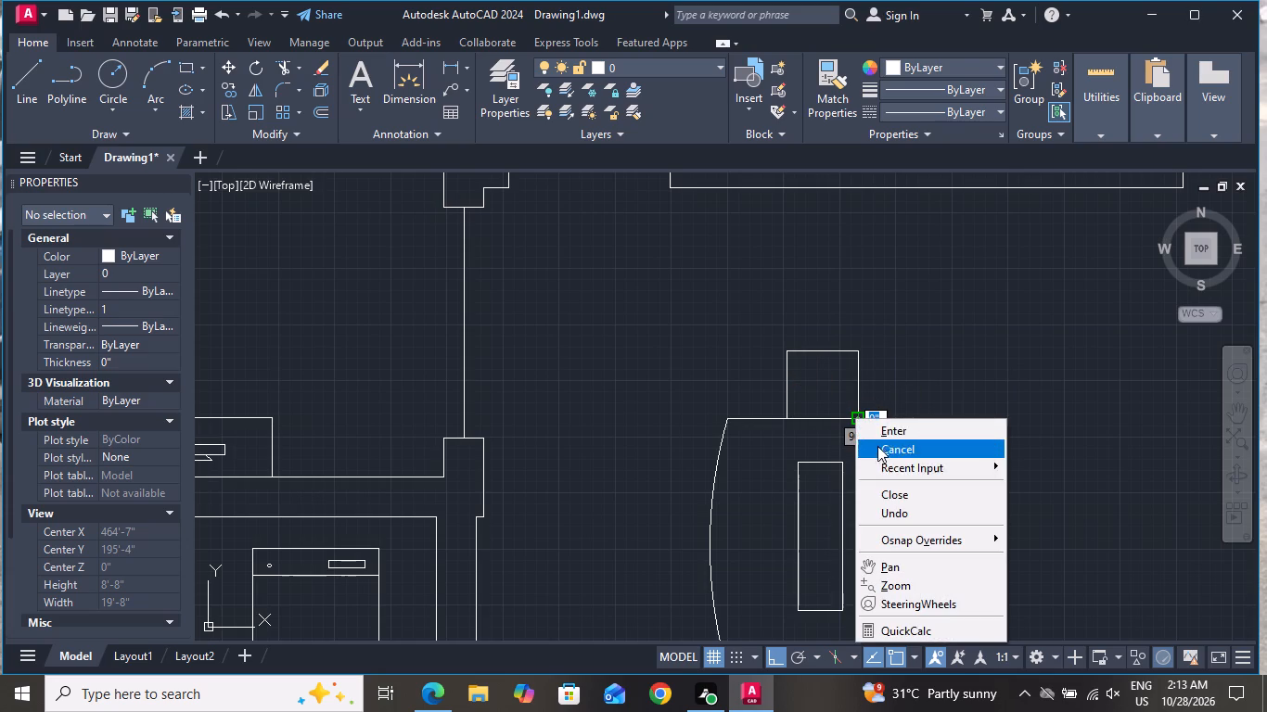
left_click(877, 440)
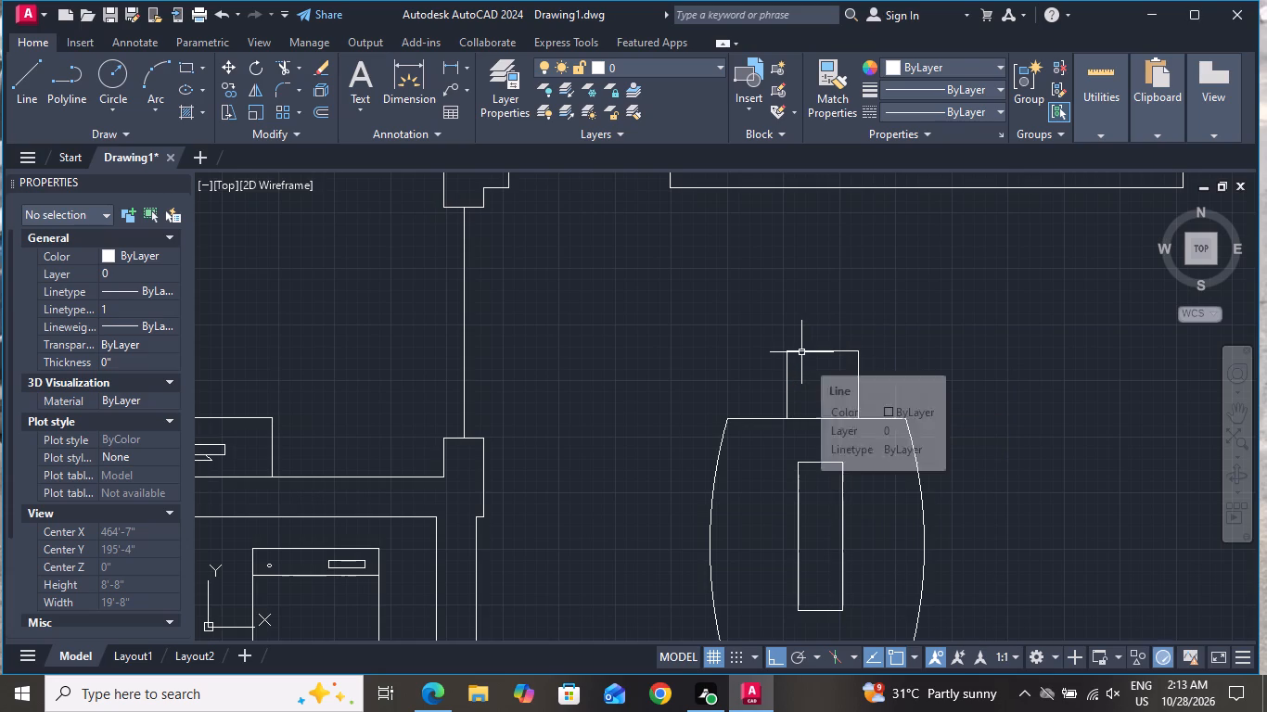
Draw a horizontal backrest line across the chair, just below and parallel to its outer edge.
left_click(19, 66)
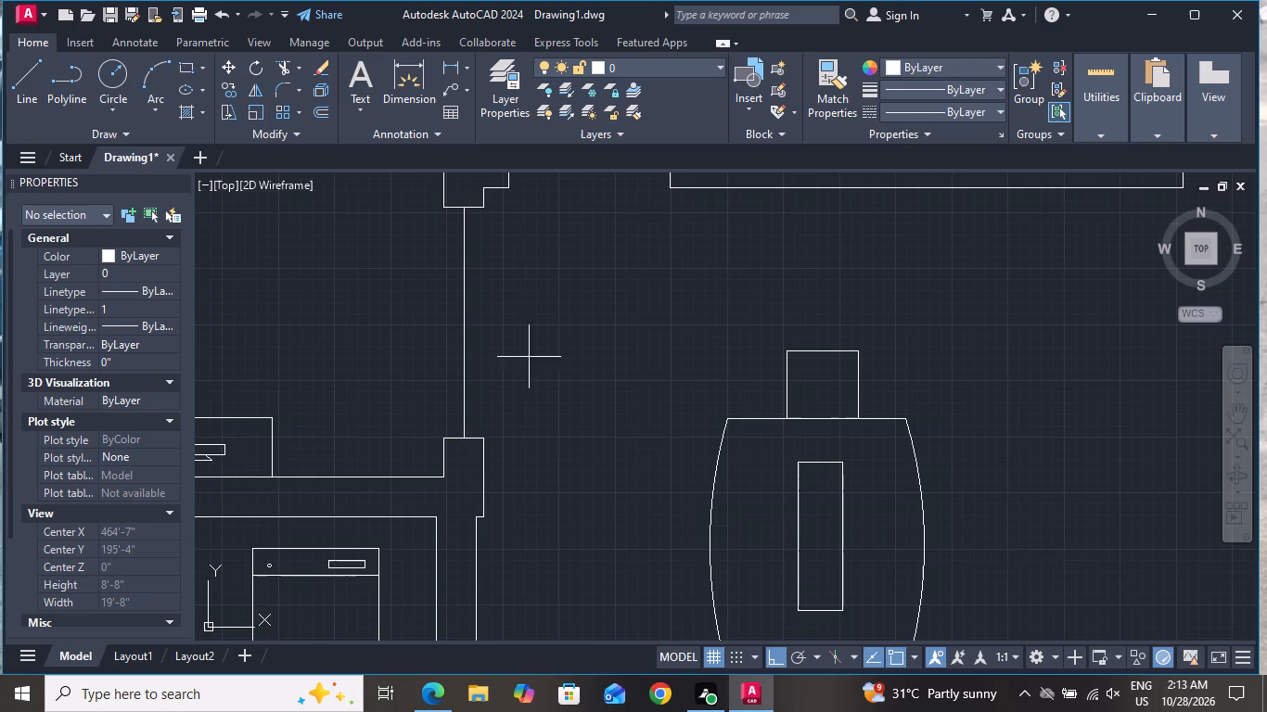
scroll(868, 379, "up", 2)
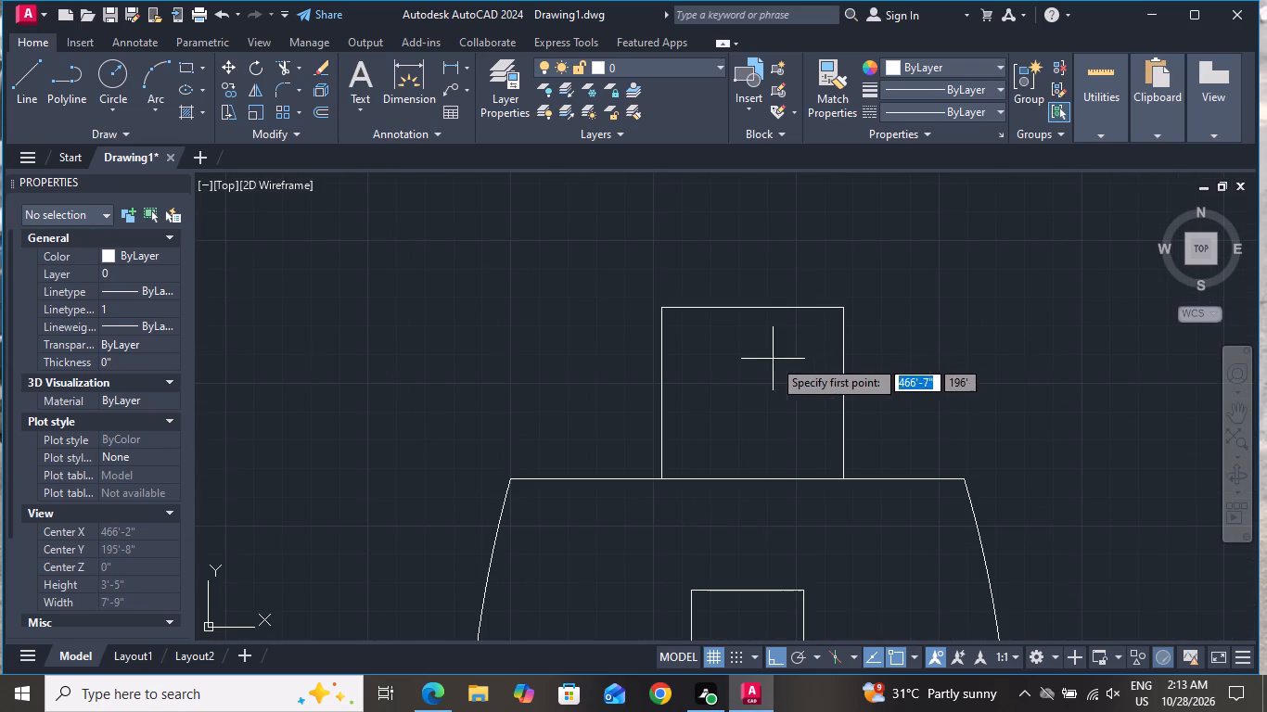
left_click(662, 334)
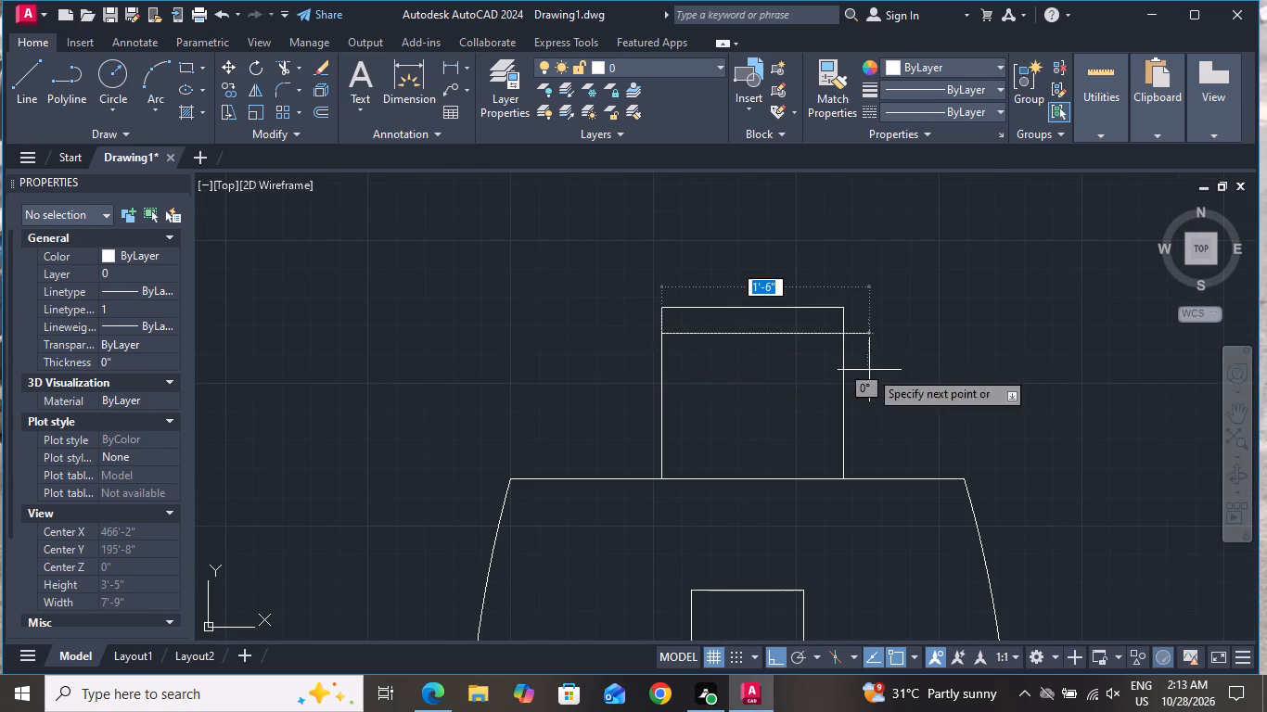
left_click(845, 333)
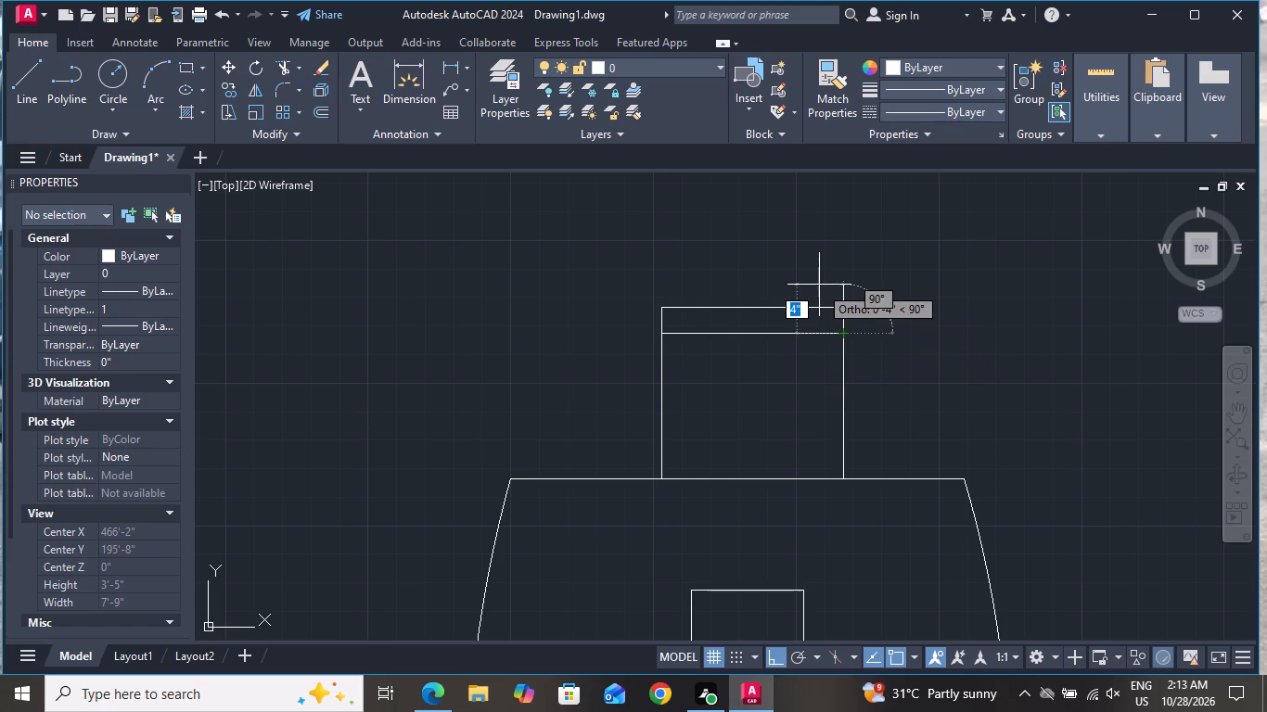
right_click(819, 285)
left_click(840, 321)
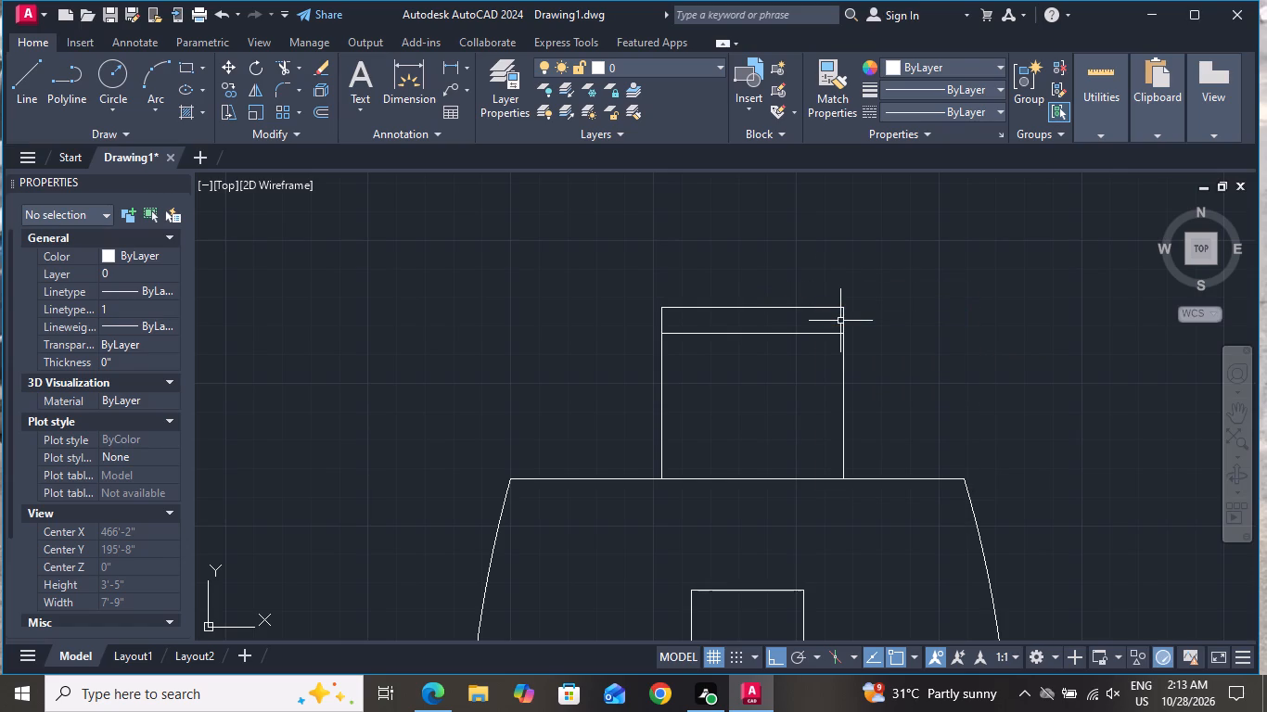
Draw a spline from near the backrest line's left end down to the table edge, continuing along it past the table's right corner.
type("SPL")
key("space")
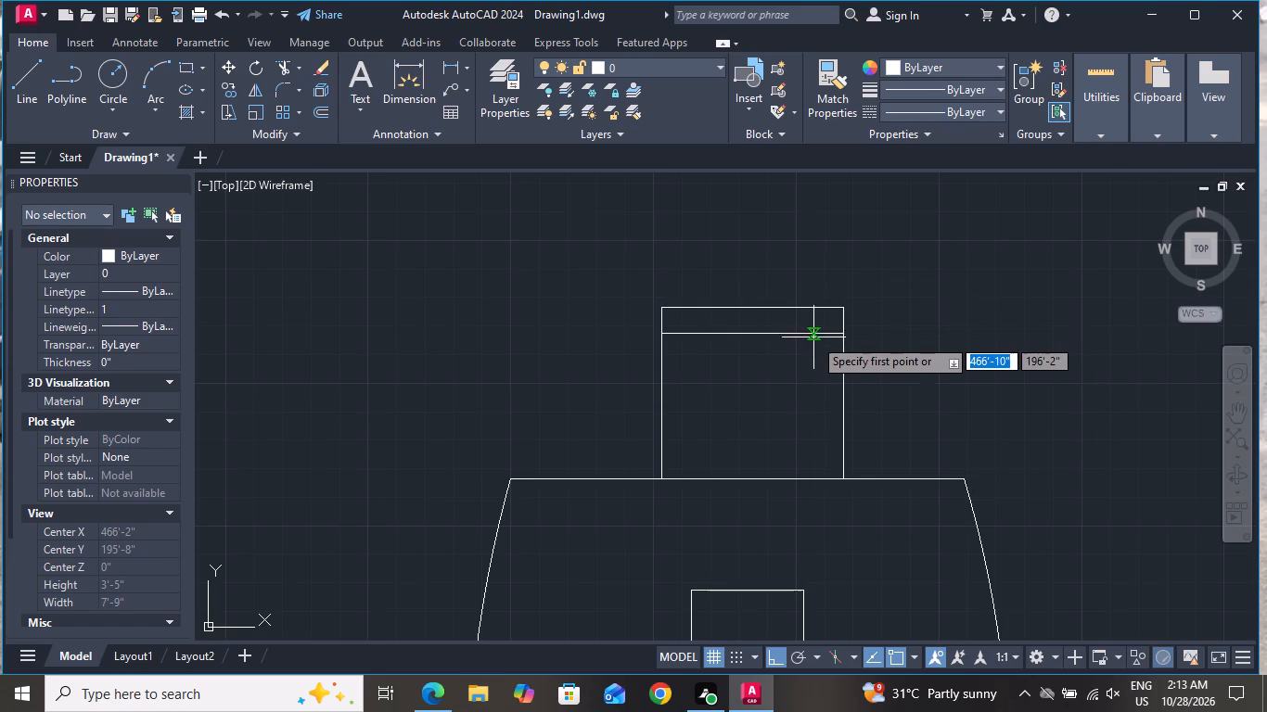
scroll(800, 343, "up", 1)
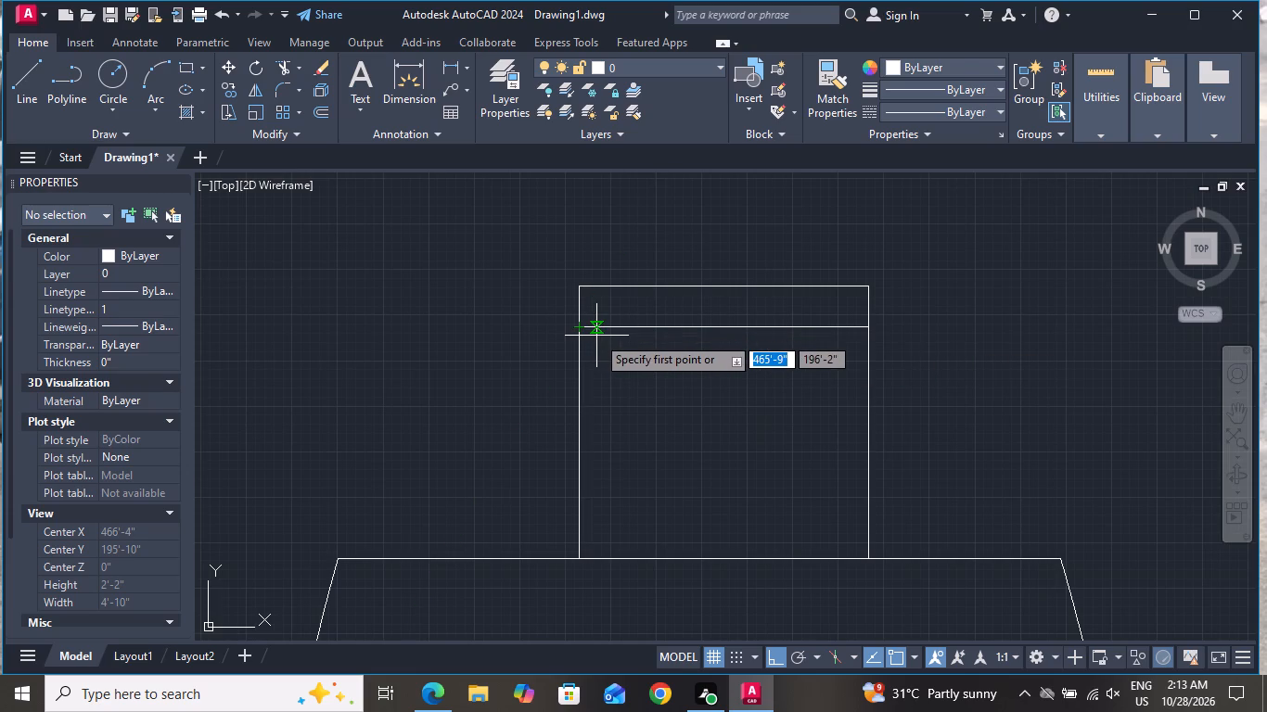
left_click(610, 329)
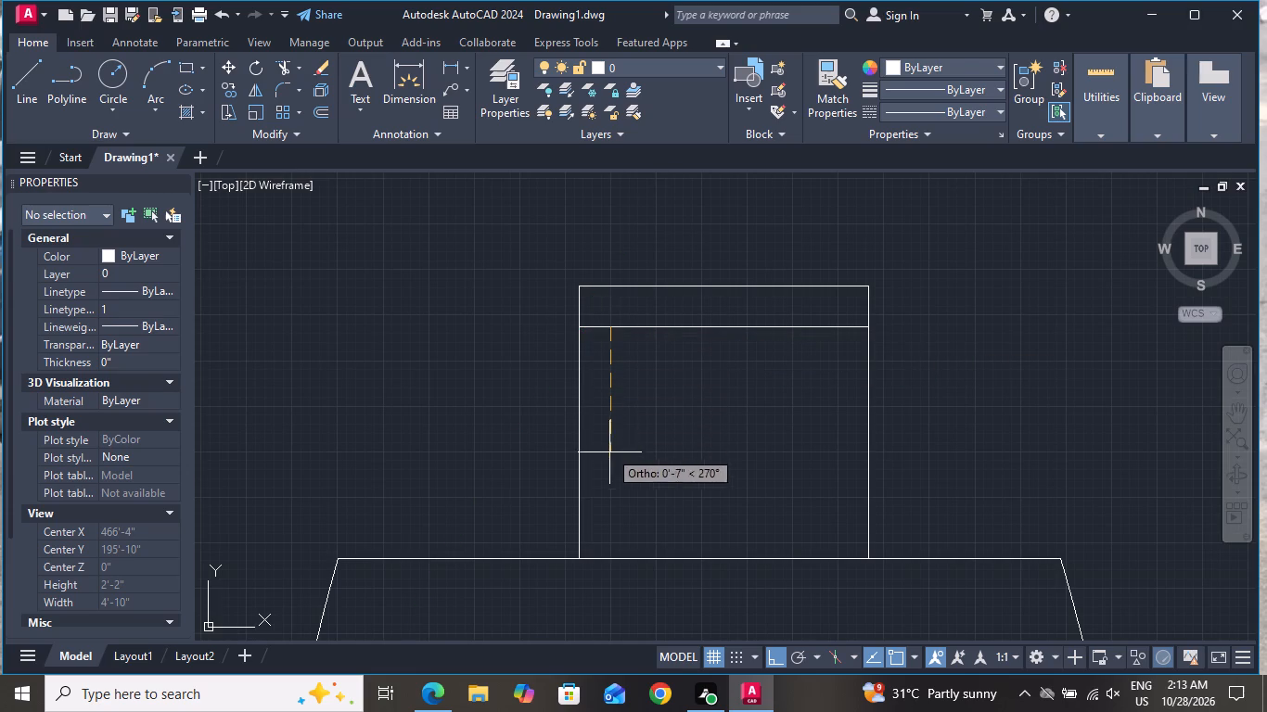
left_click(611, 562)
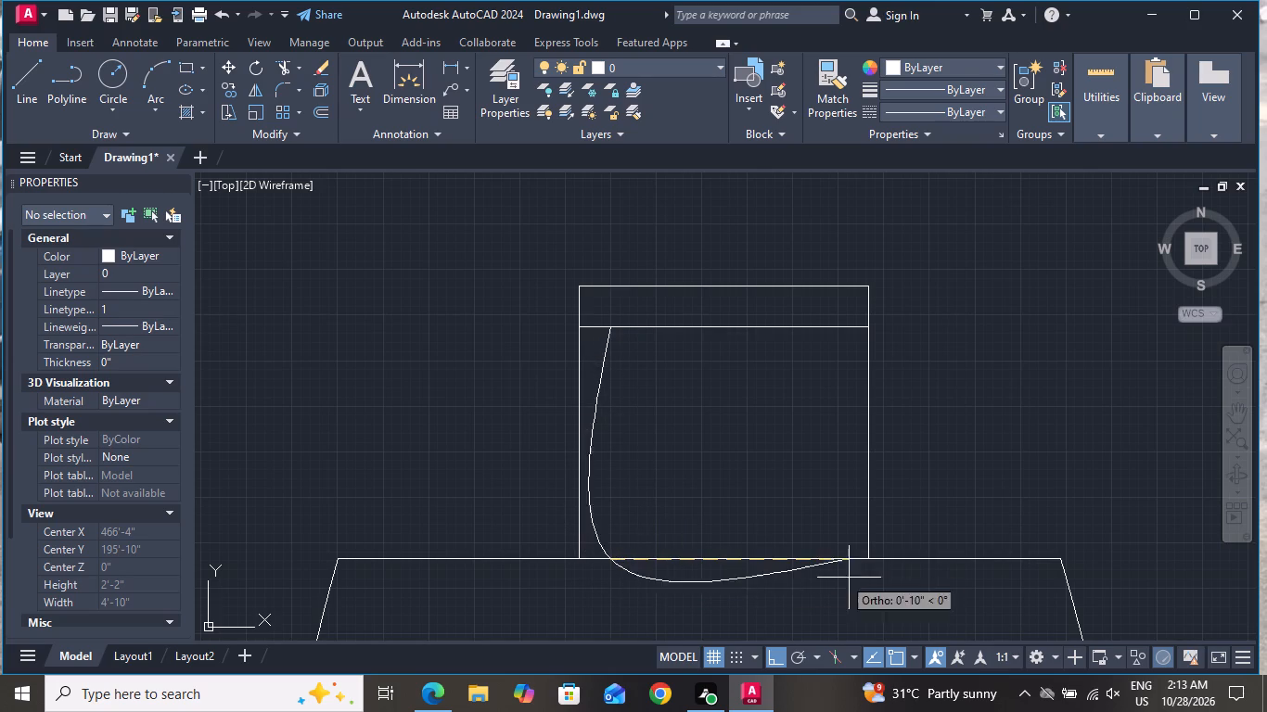
left_click(1099, 556)
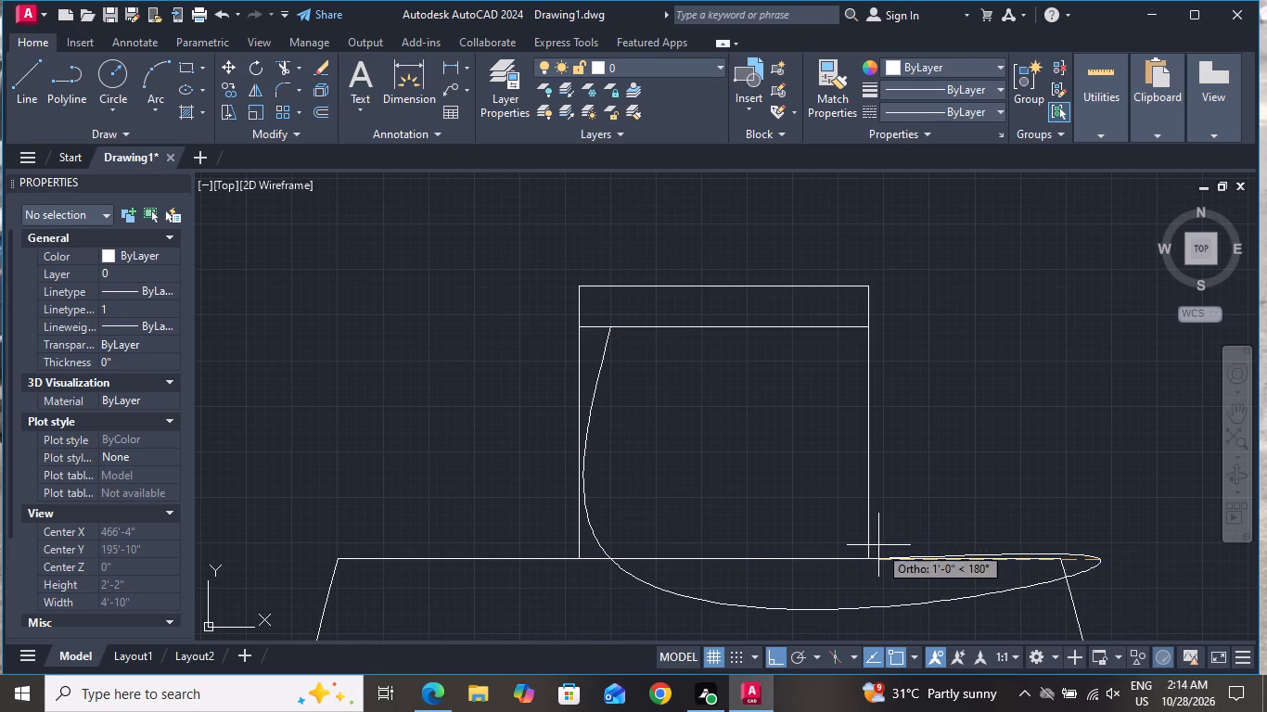
key("Return")
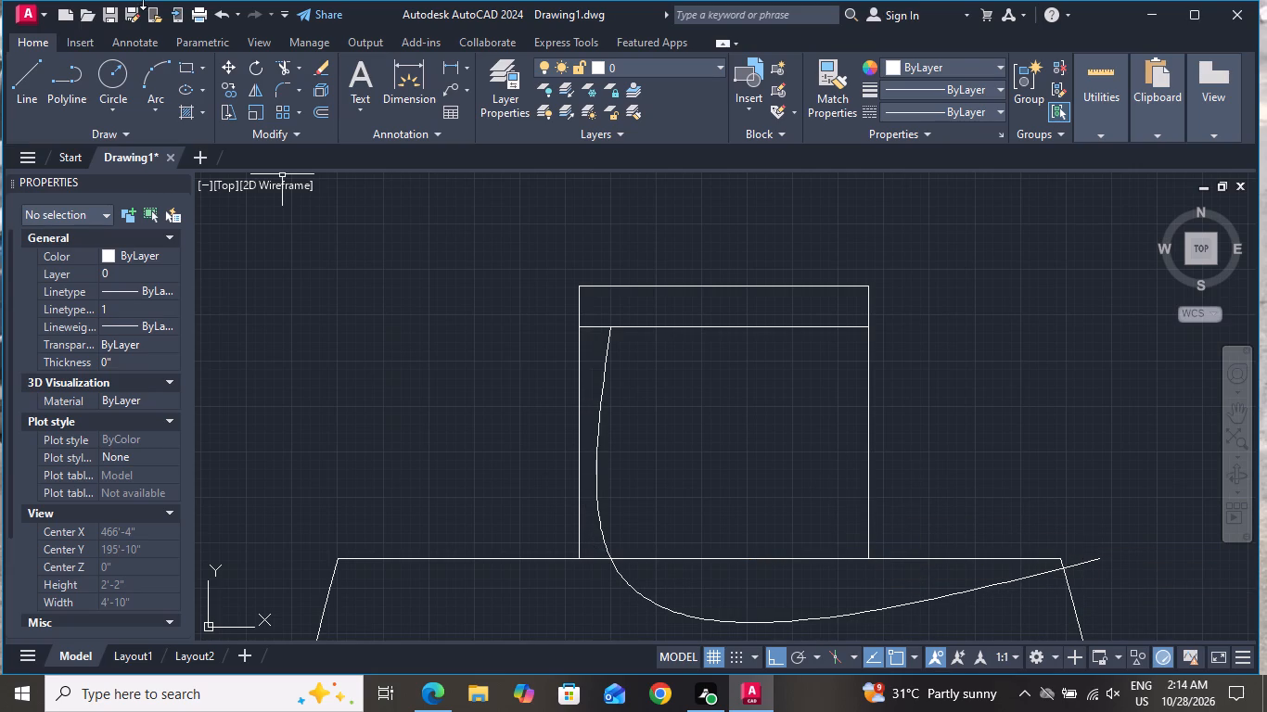
Trim the spline below the table's upper edge and beyond its right corner, keeping only the part inside the chair.
left_click(288, 68)
left_click(660, 603)
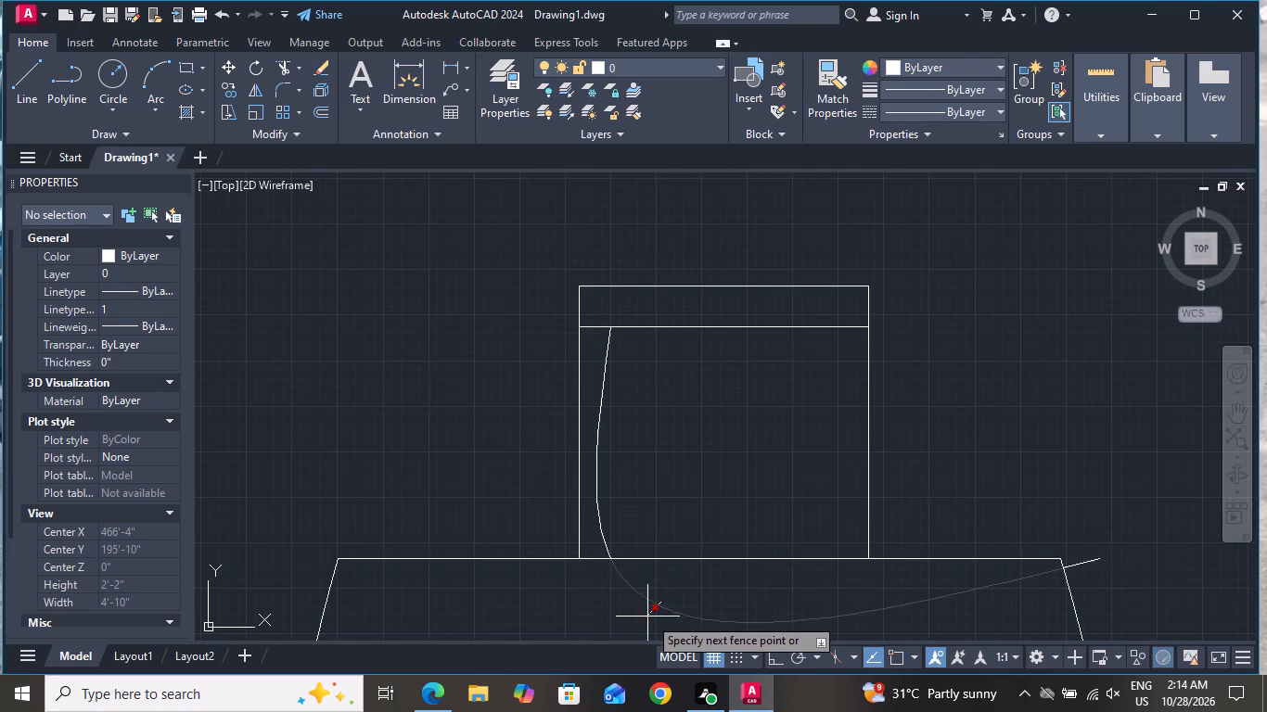
left_click(647, 609)
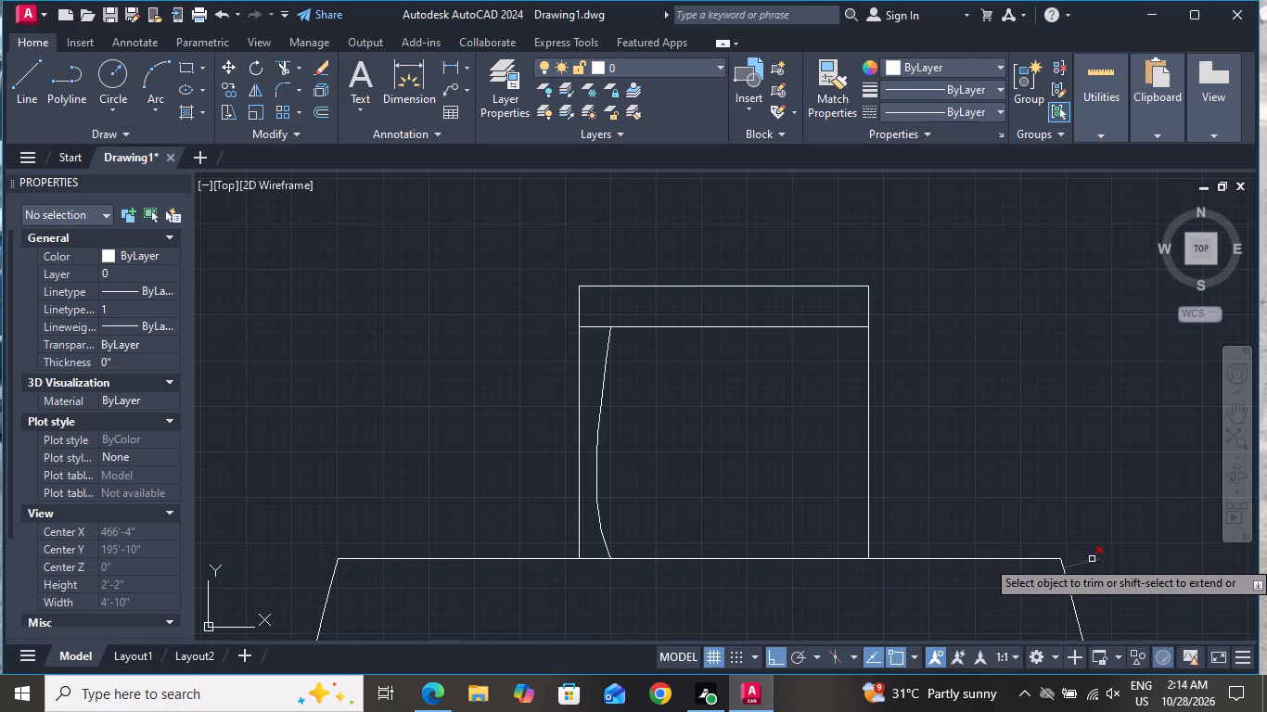
left_click(1092, 561)
scroll(753, 362, "down", 1)
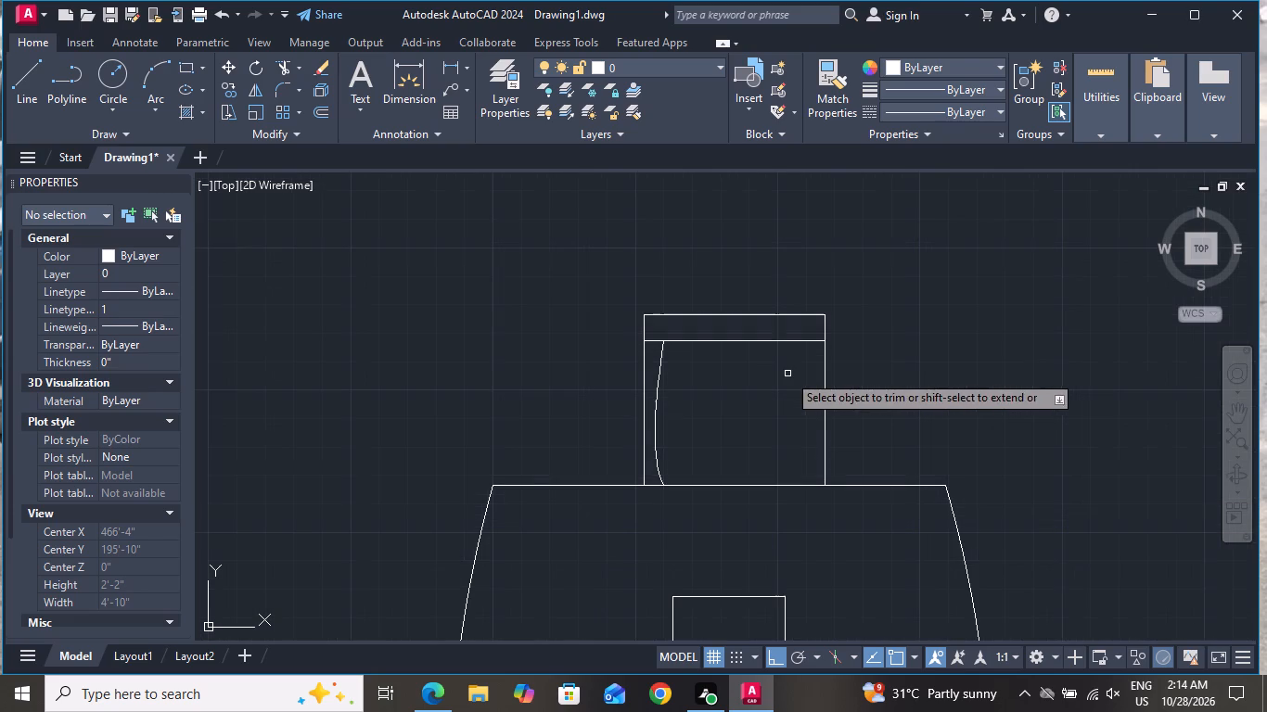
right_click(770, 368)
left_click(800, 399)
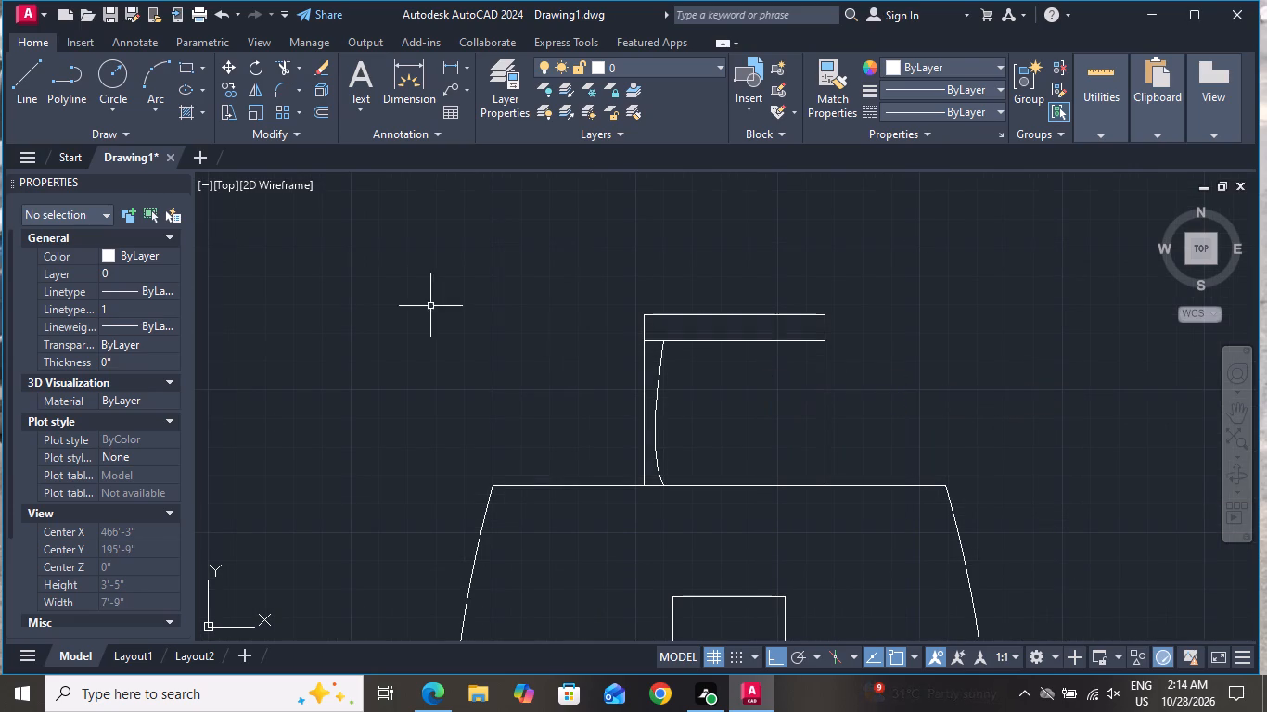
Reshape the chair's side spline by shifting its two middle control vertices inward so it bows toward the seat's centre.
scroll(416, 330, "up", 2)
scroll(421, 234, "down", 2)
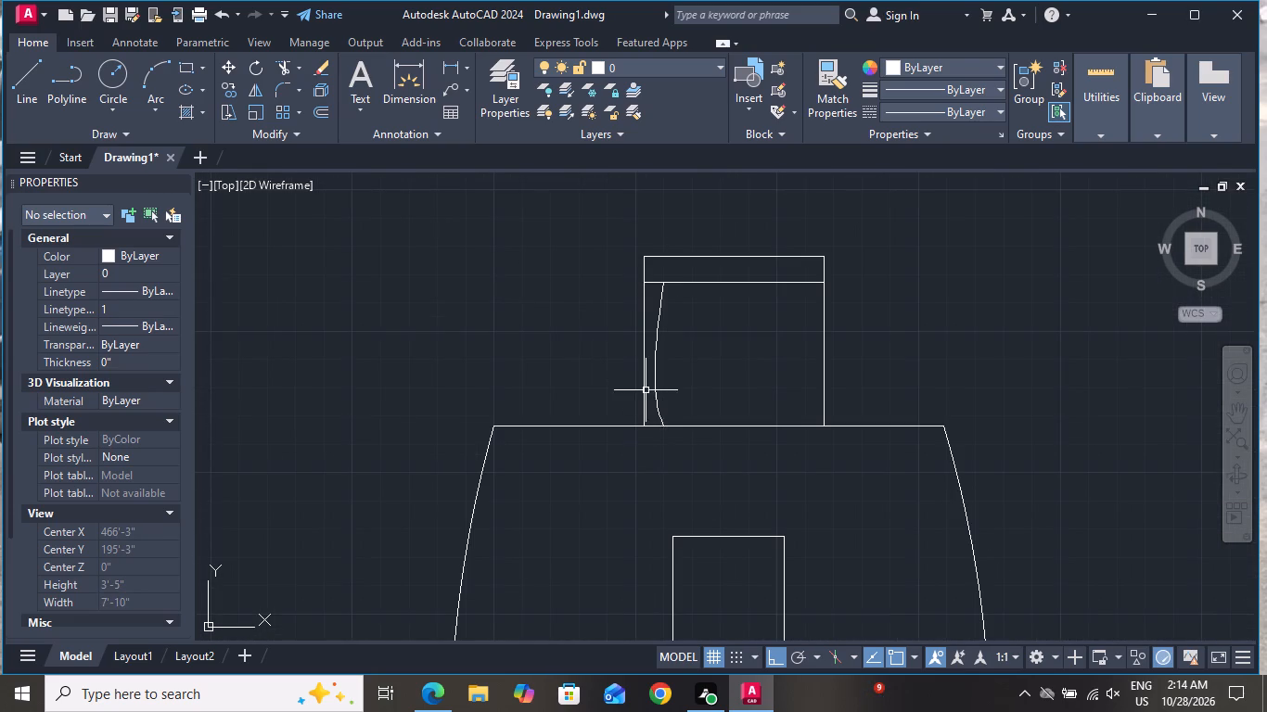
scroll(643, 388, "up", 1)
left_click(656, 374)
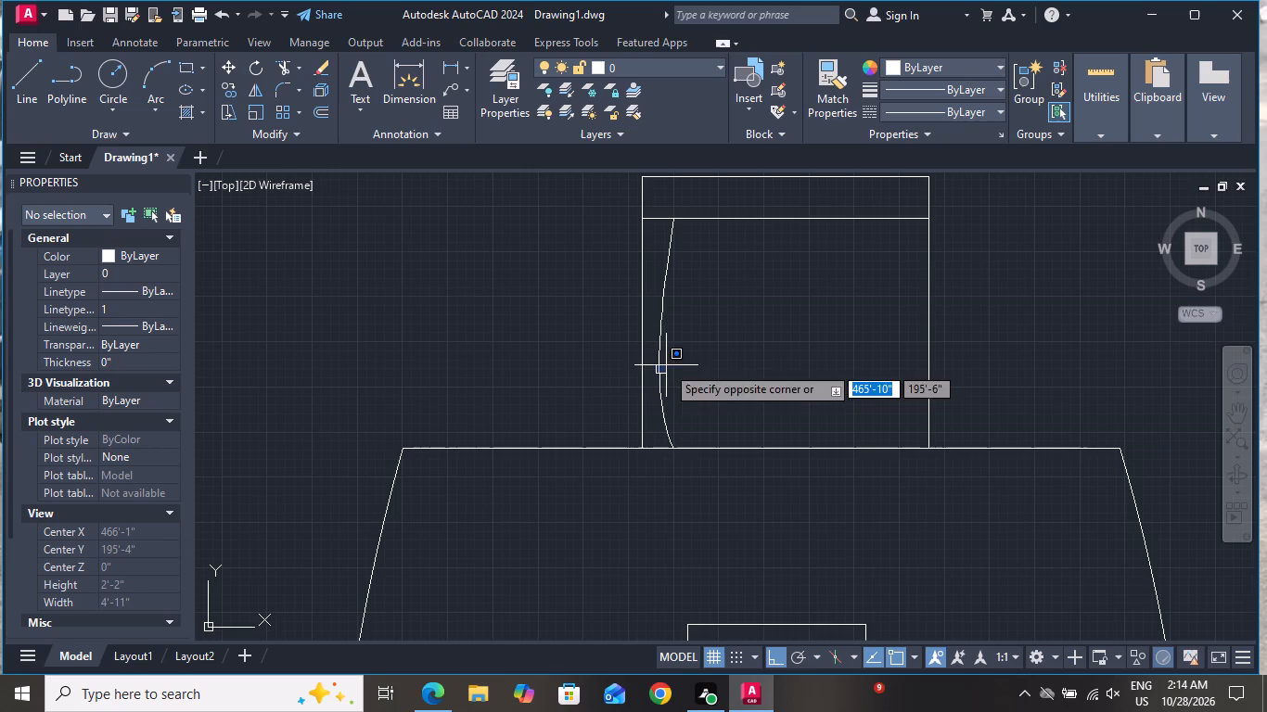
left_click(666, 364)
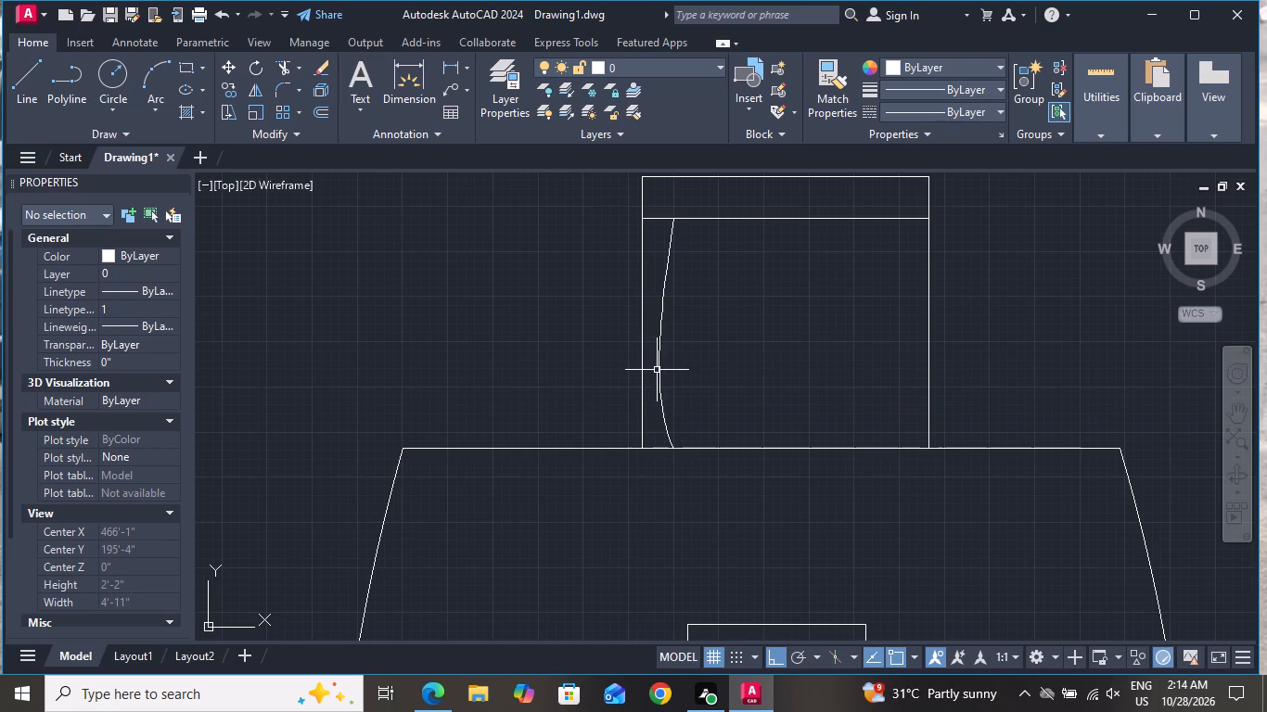
left_click(658, 370)
left_click(650, 398)
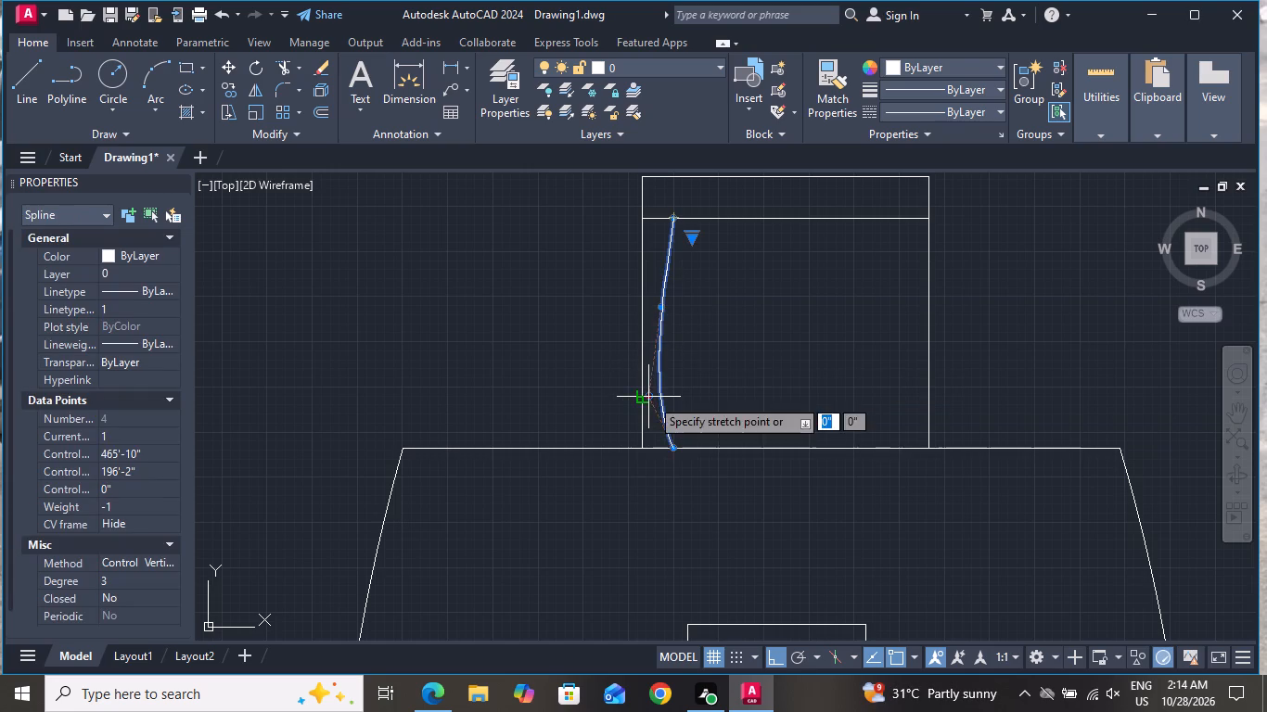
left_click(677, 389)
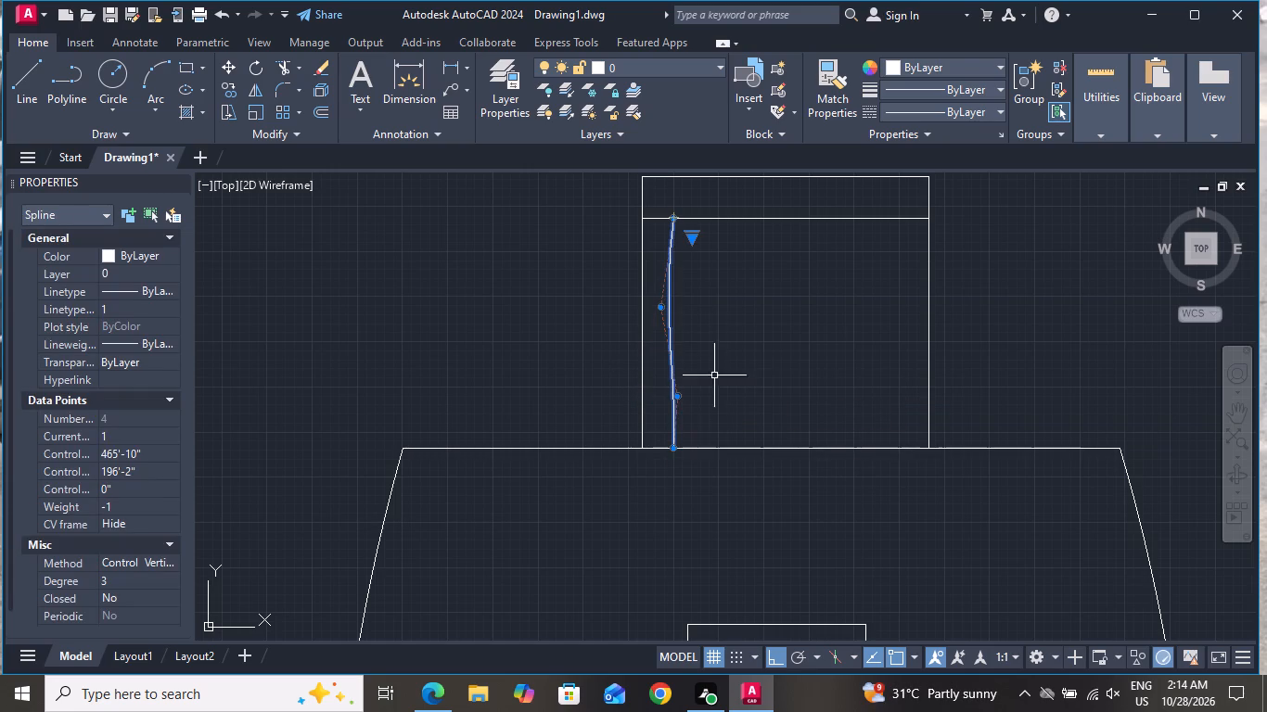
left_click(659, 306)
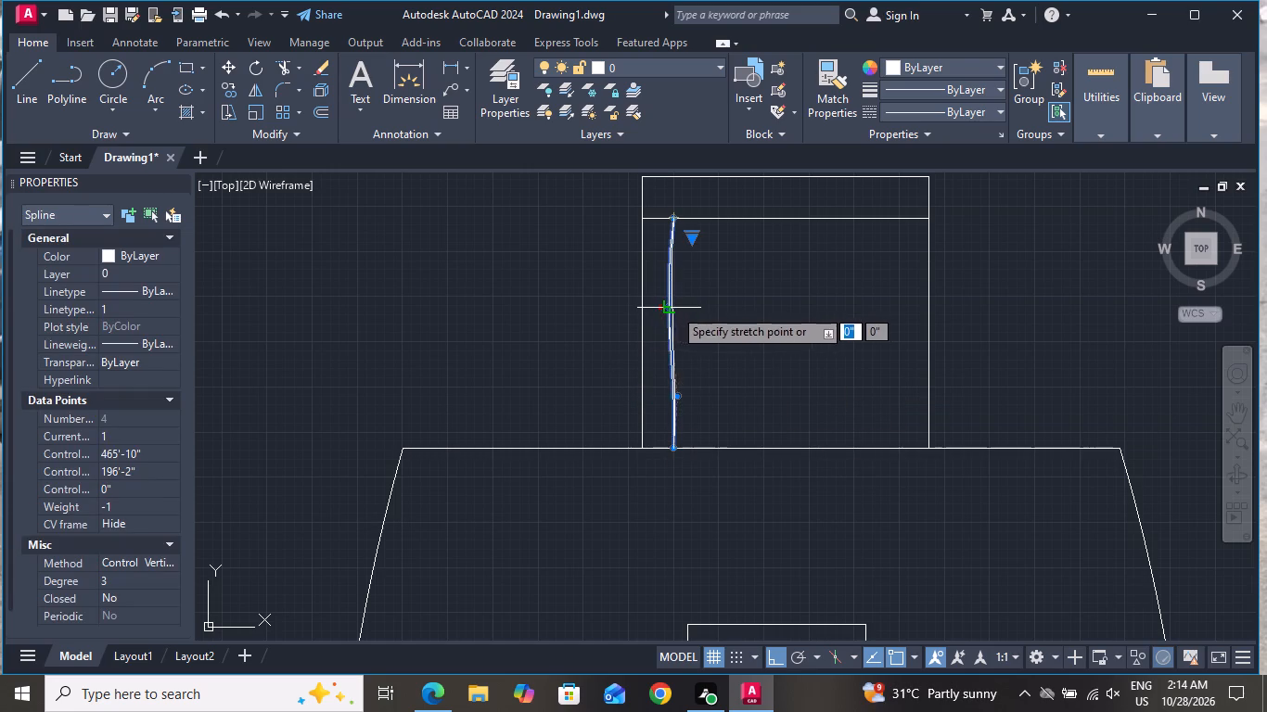
left_click(693, 311)
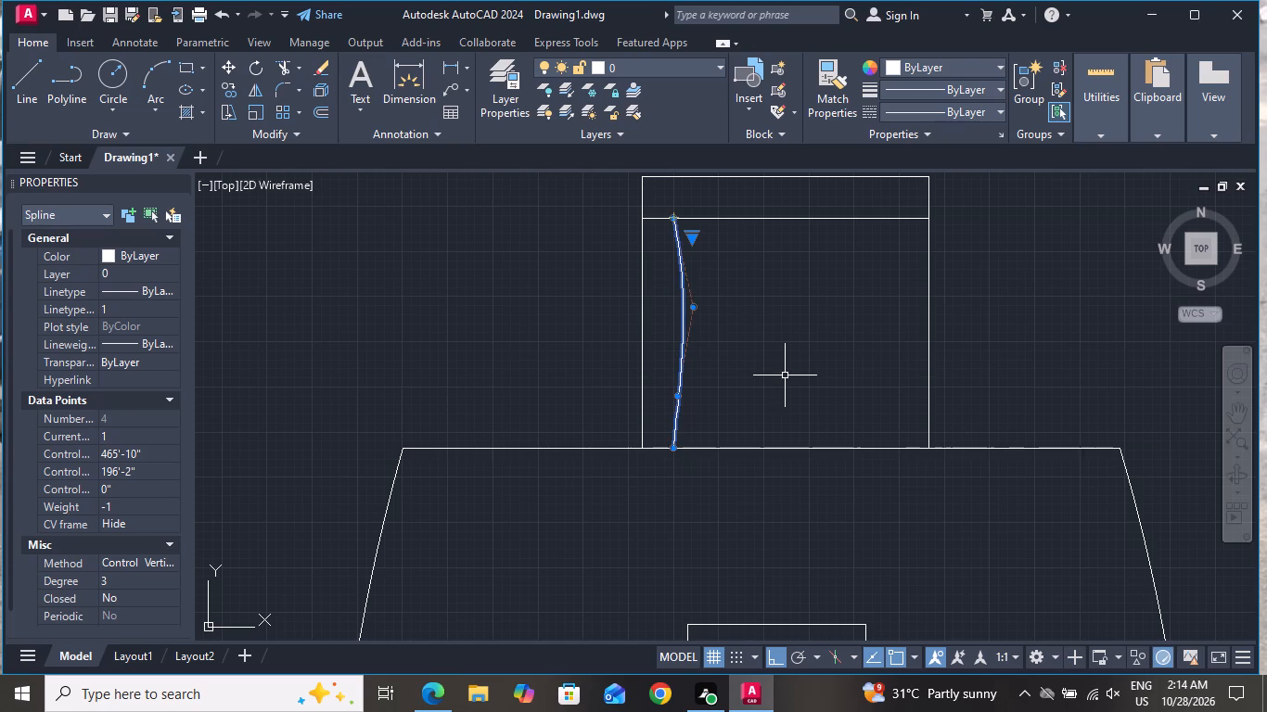
Draw a spline from near the backrest line's right end down to the table's upper edge, continuing along it past the chair's right side.
key("Escape")
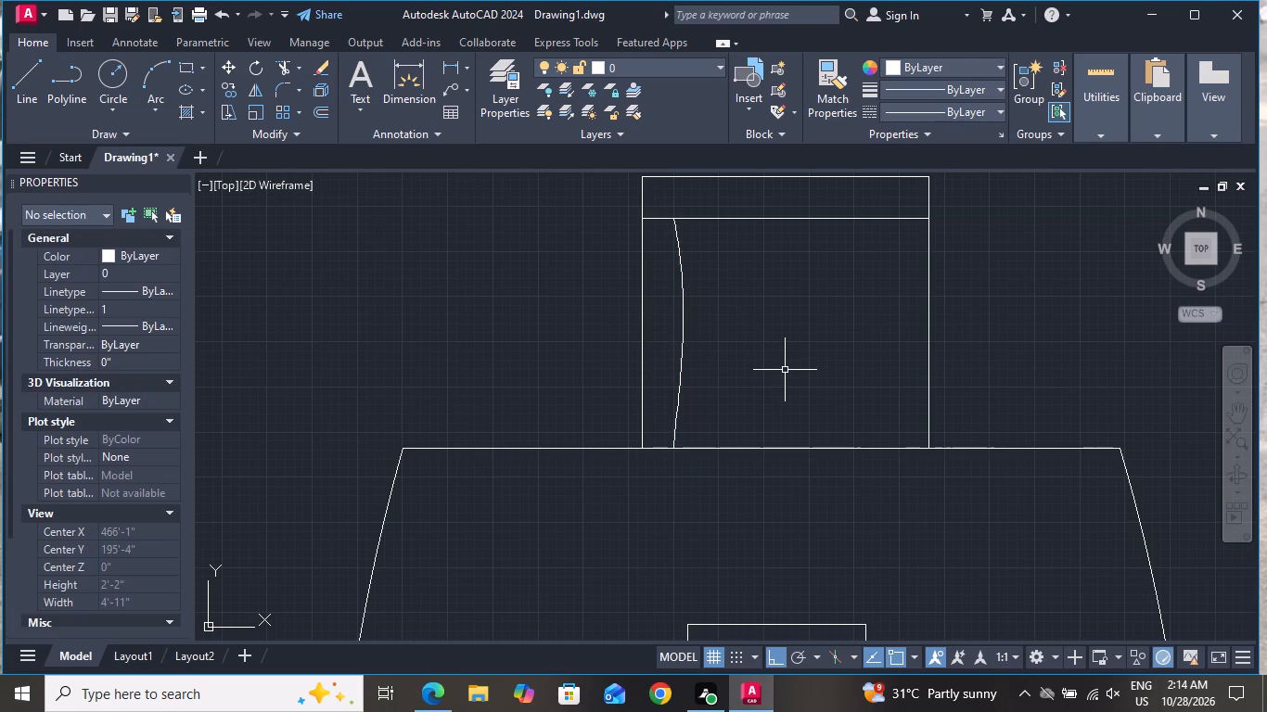
type("SPL")
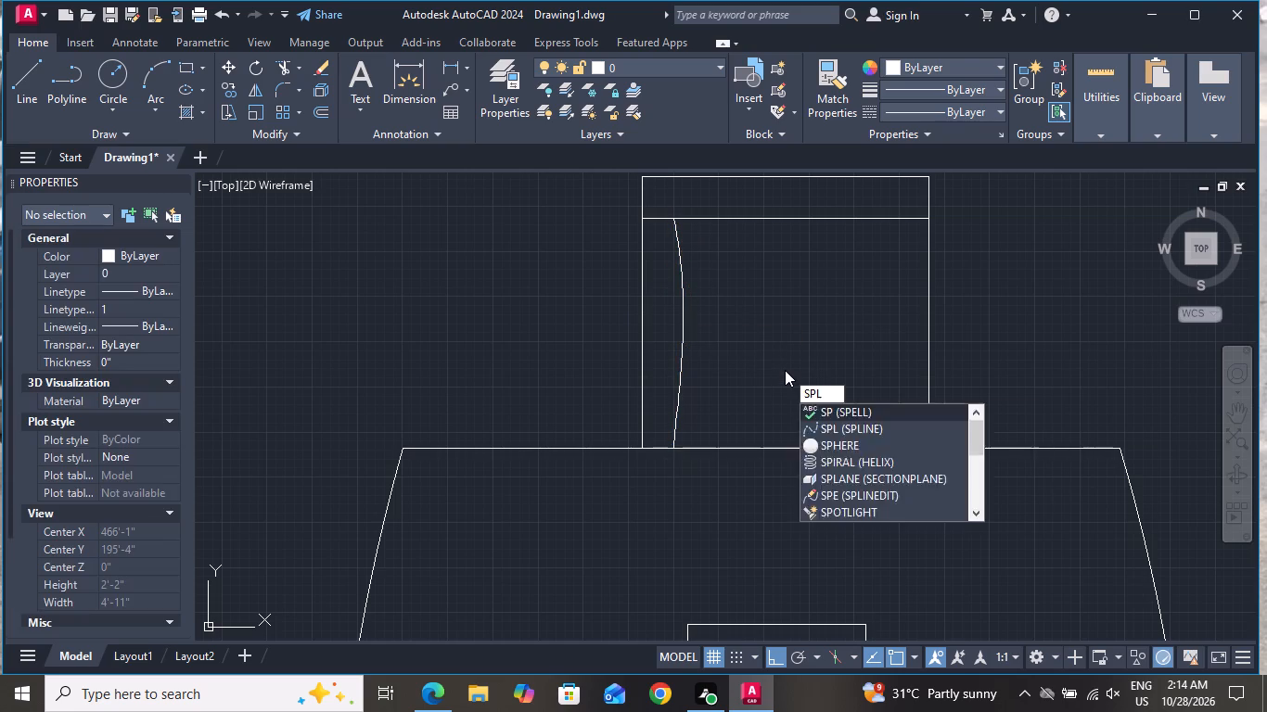
key("space")
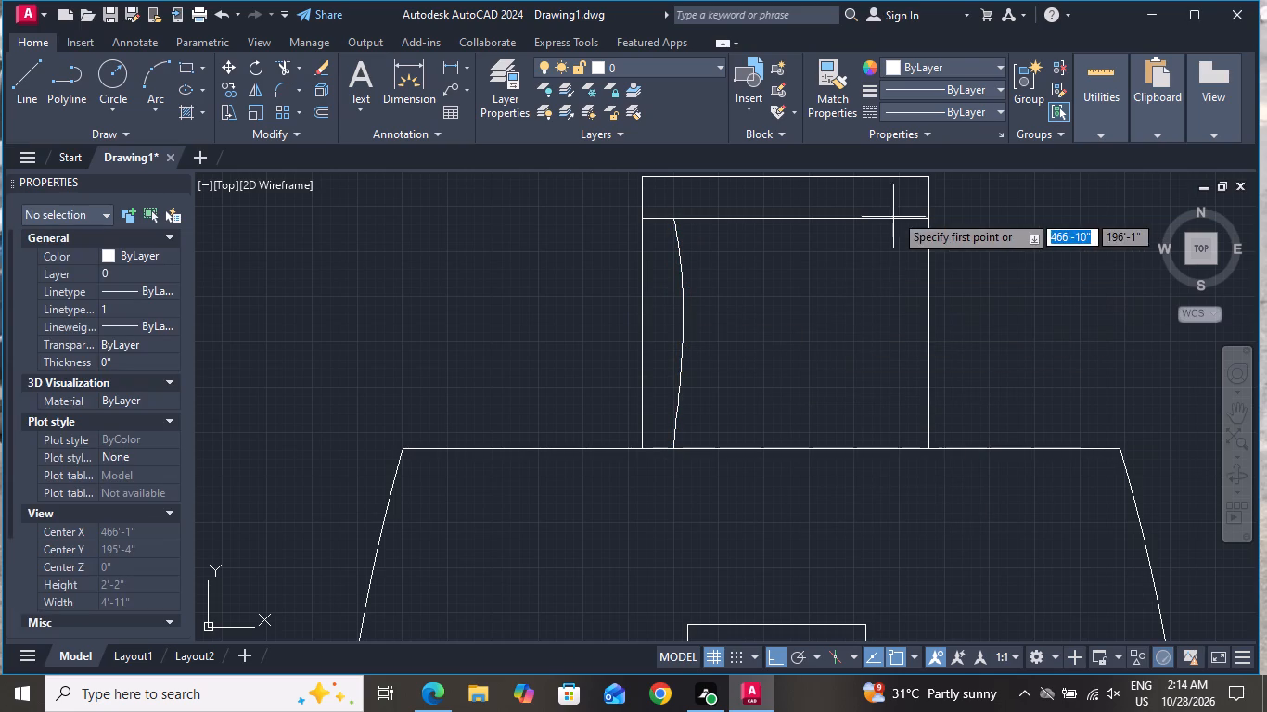
left_click(902, 218)
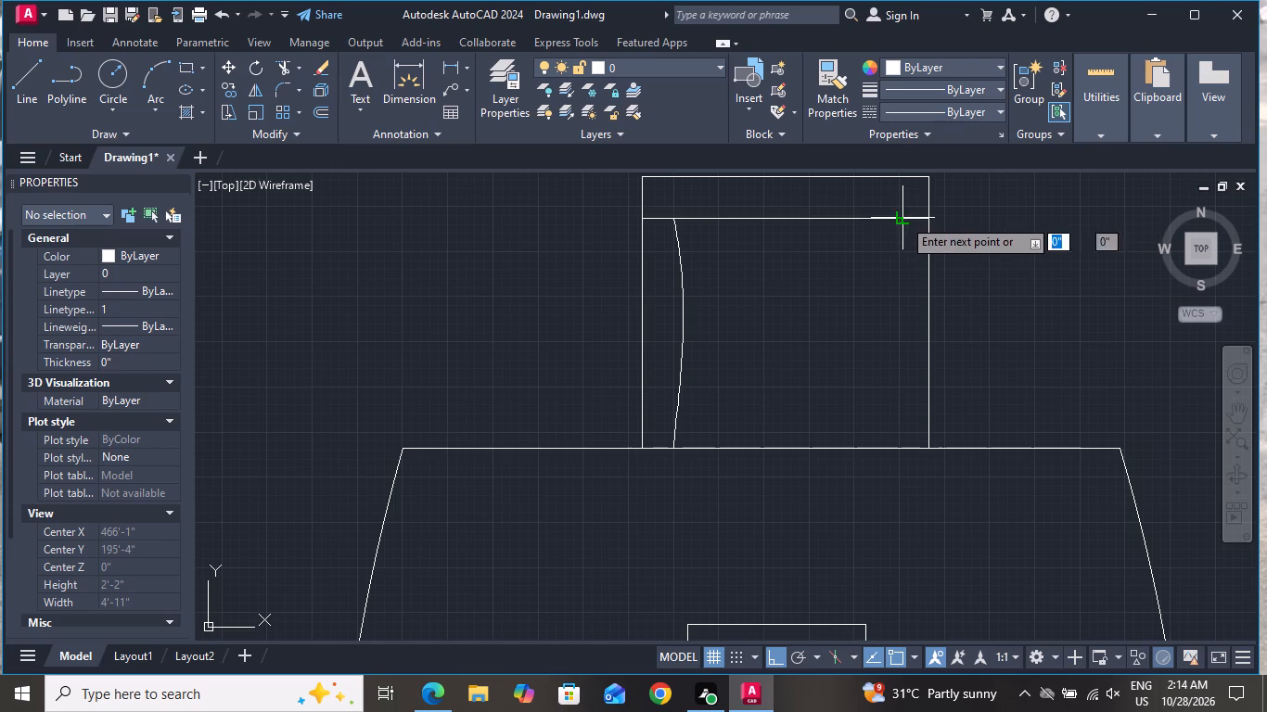
left_click(899, 451)
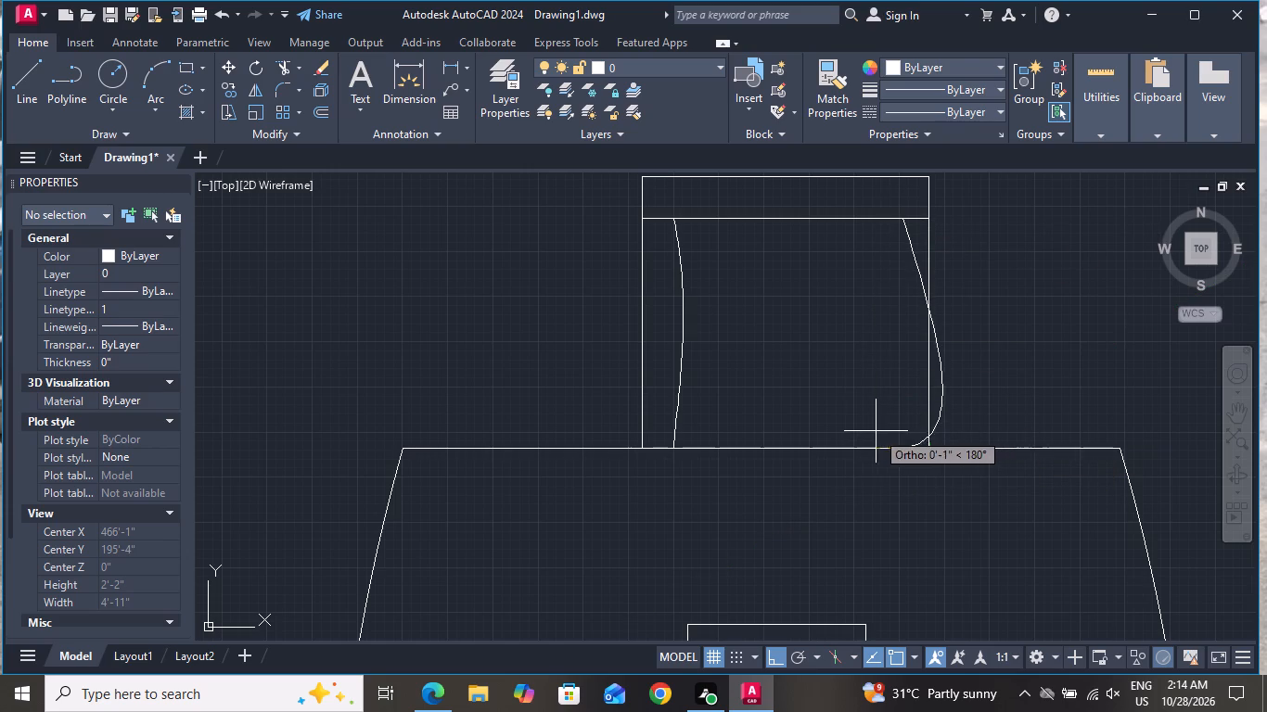
scroll(359, 456, "down", 3)
scroll(338, 448, "up", 2)
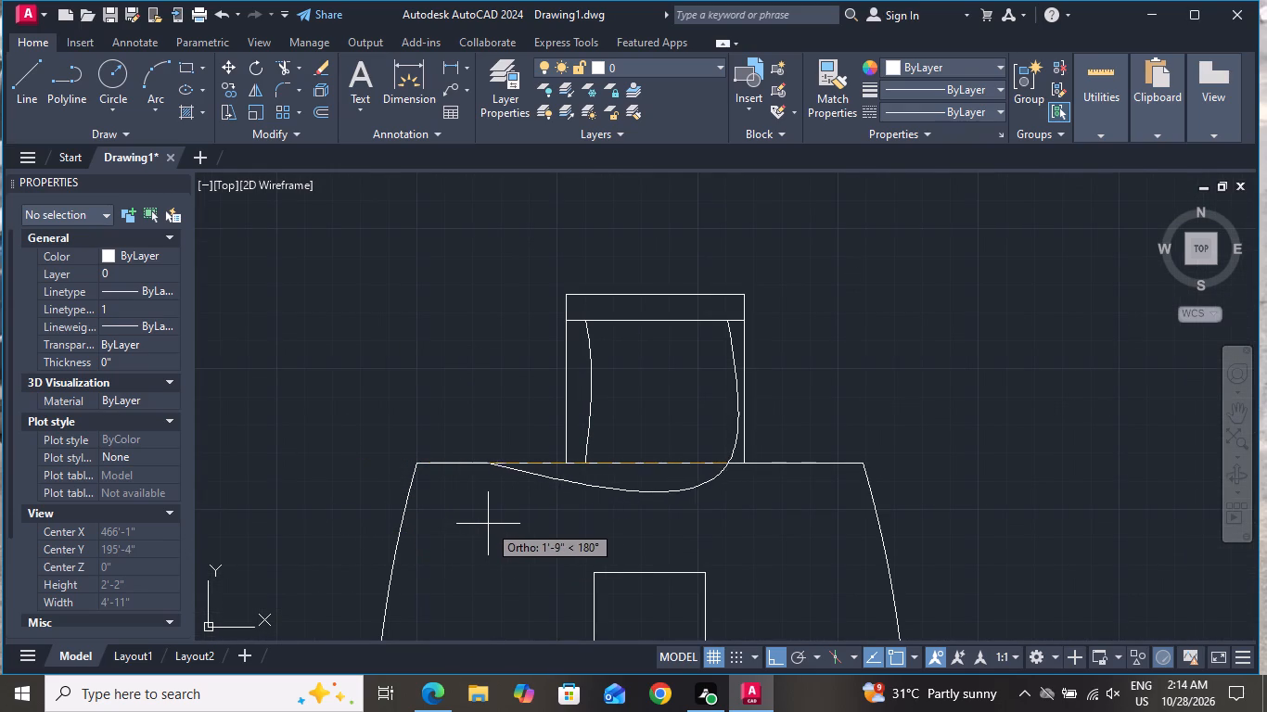
left_click(792, 499)
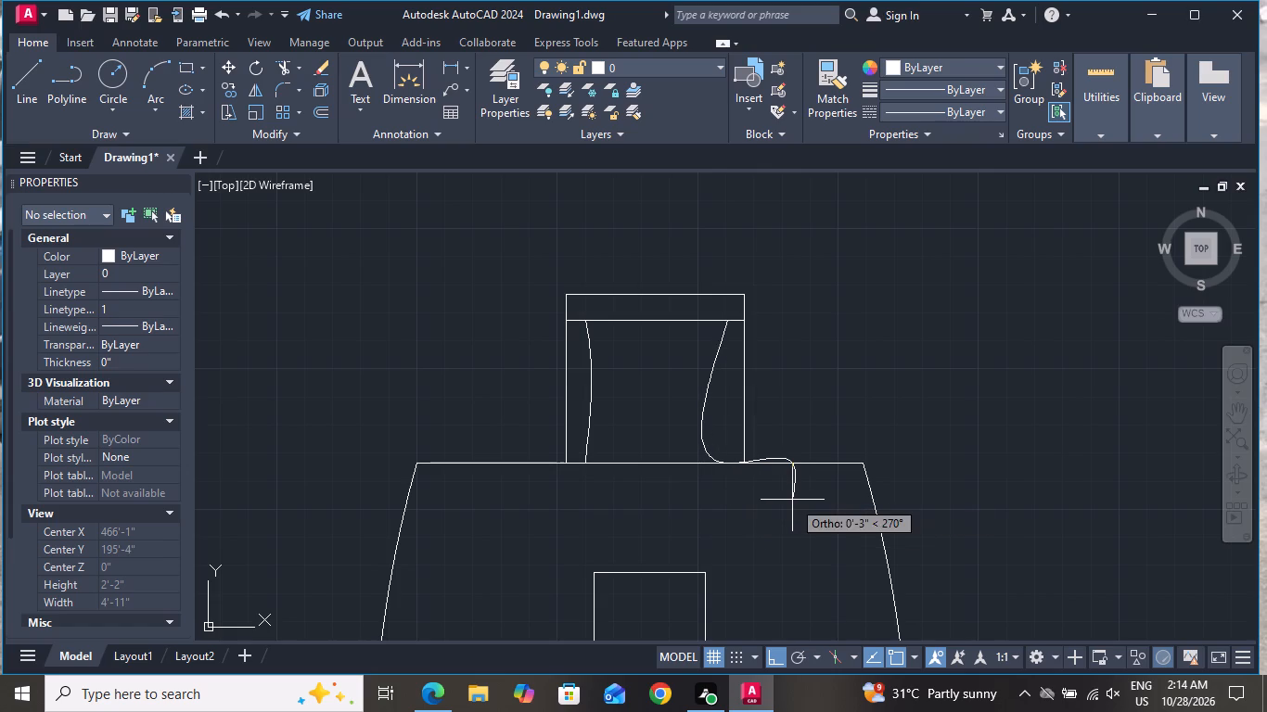
key("Return")
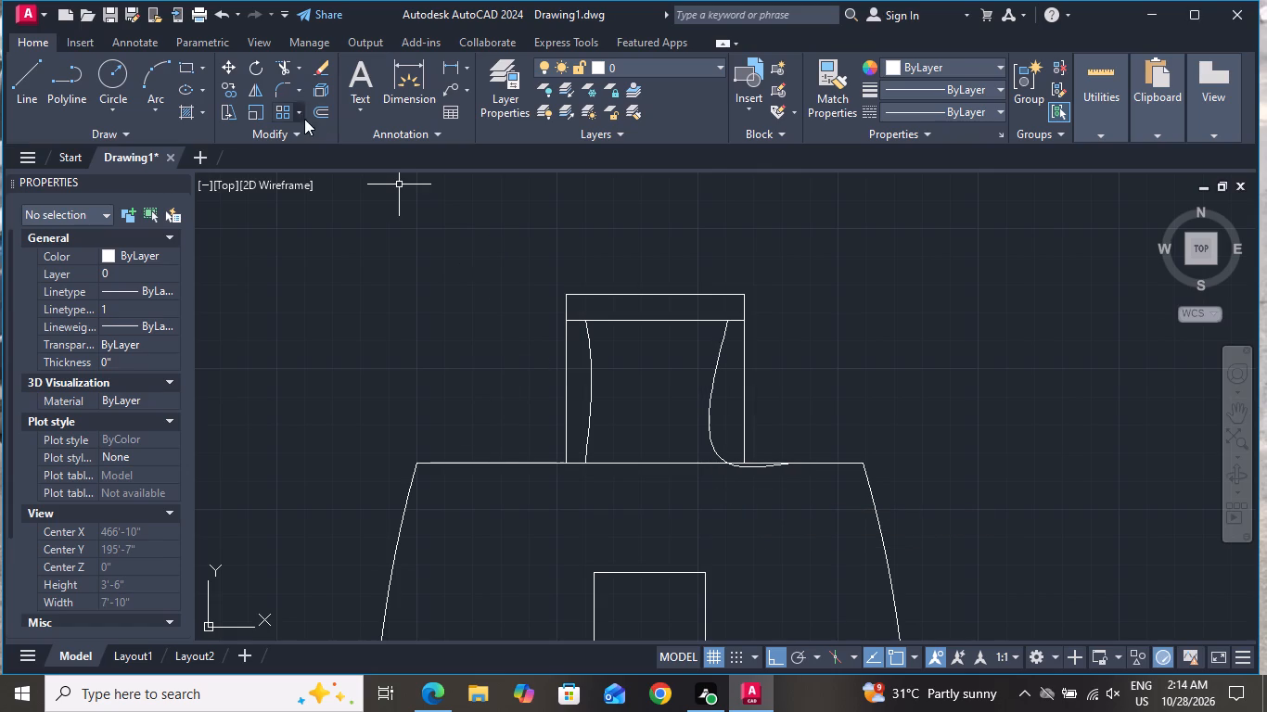
Trim the new spline's tail beyond the table's upper edge, keeping only the part inside the chair.
left_click(290, 71)
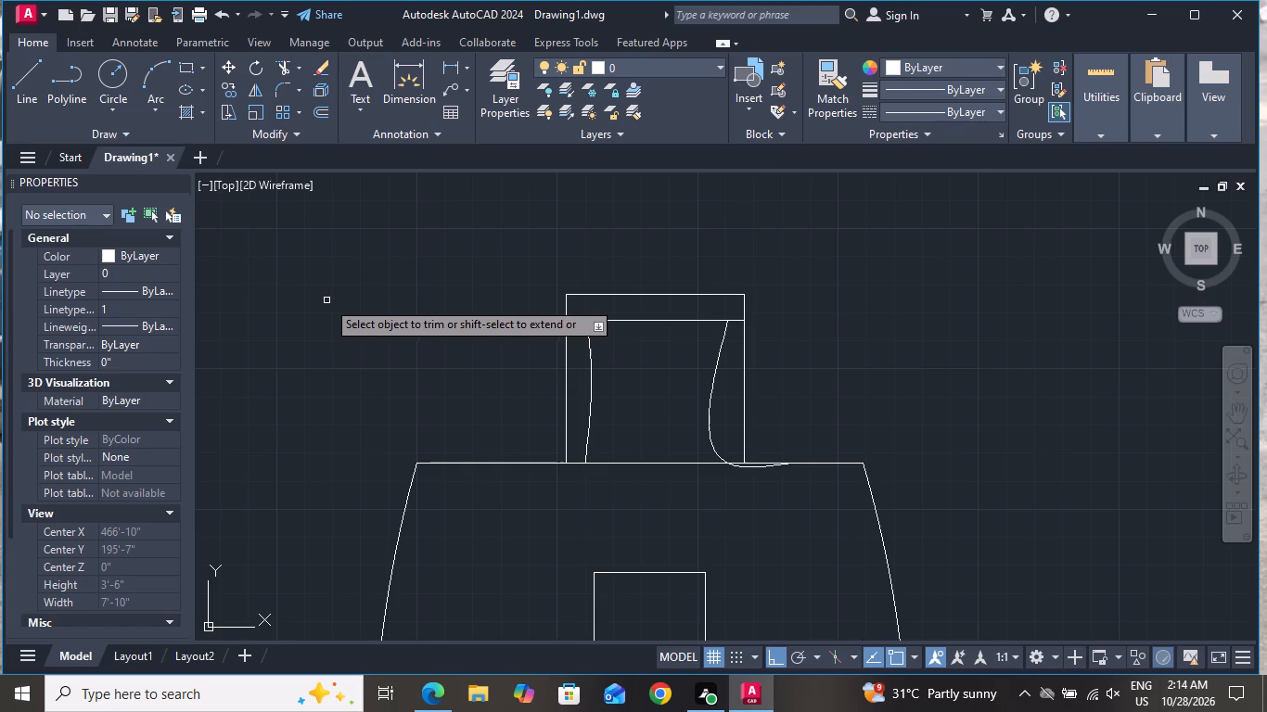
scroll(701, 447, "up", 2)
scroll(771, 526, "up", 1)
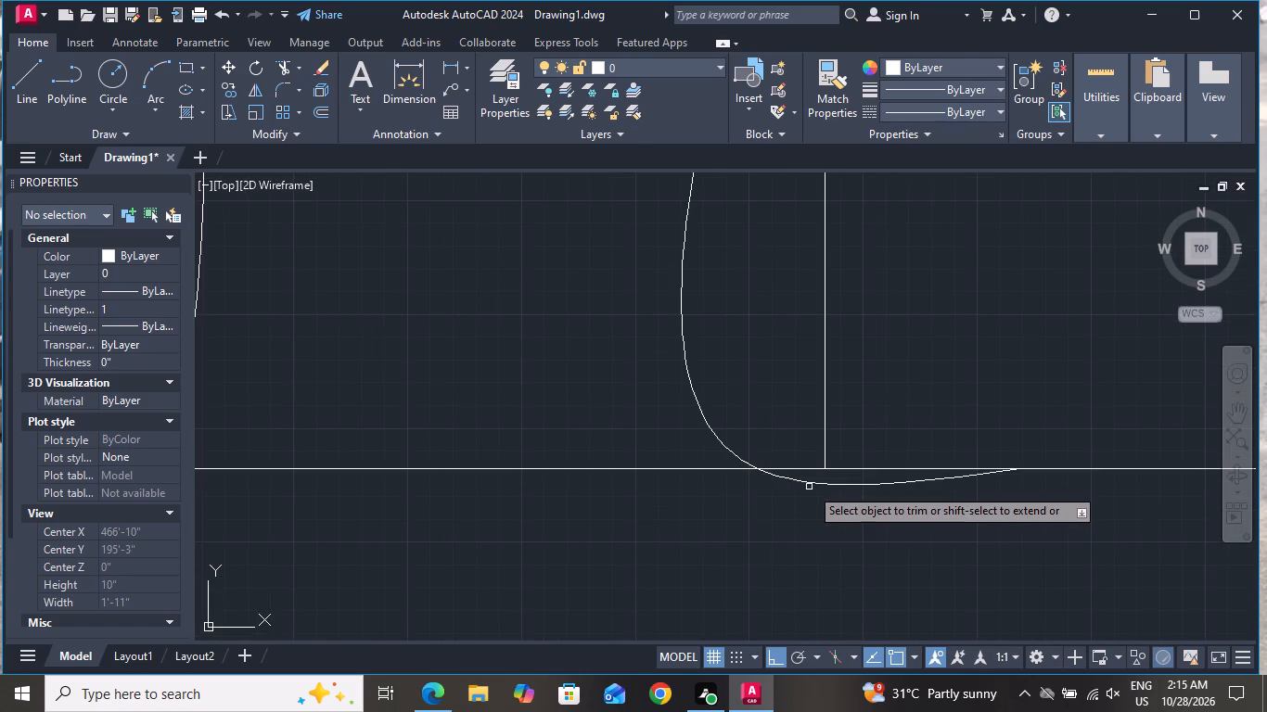
left_click(812, 483)
scroll(808, 521, "down", 3)
right_click(839, 414)
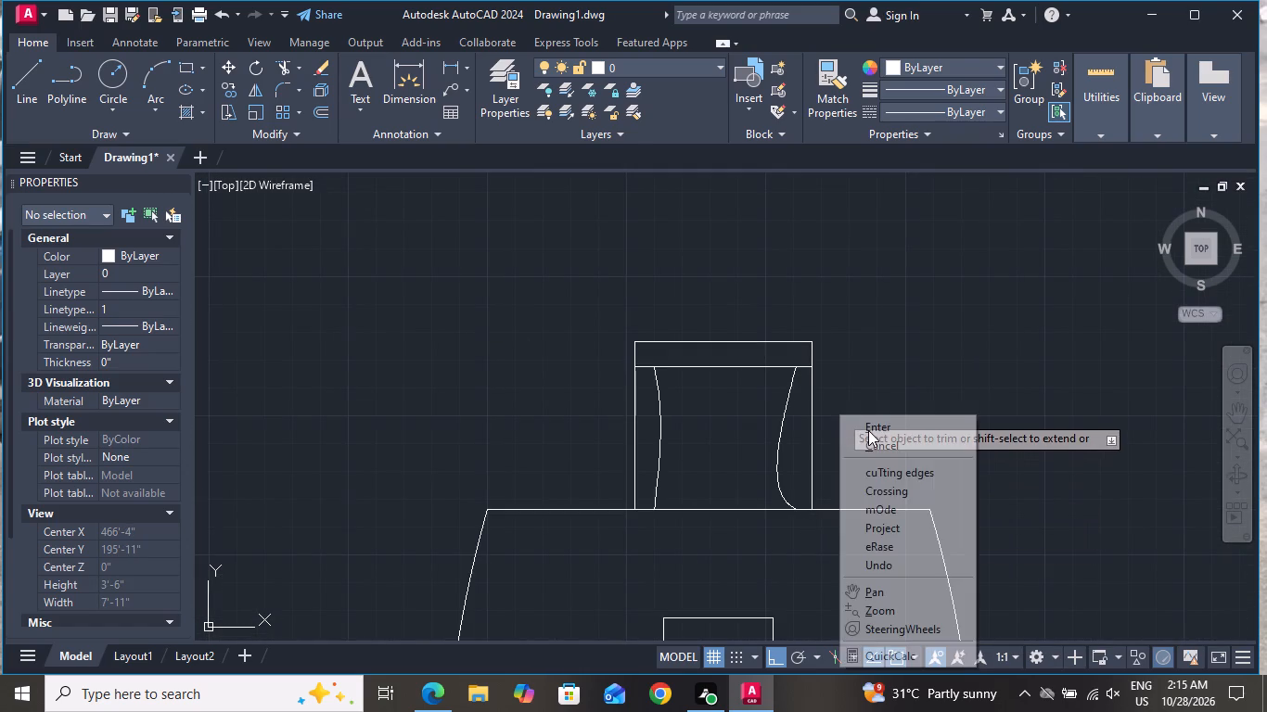
left_click(868, 443)
Reshape the chair's right spline by shifting its two middle control vertices outward, leaving a gentle inward bow resembling the left one.
scroll(795, 442, "up", 2)
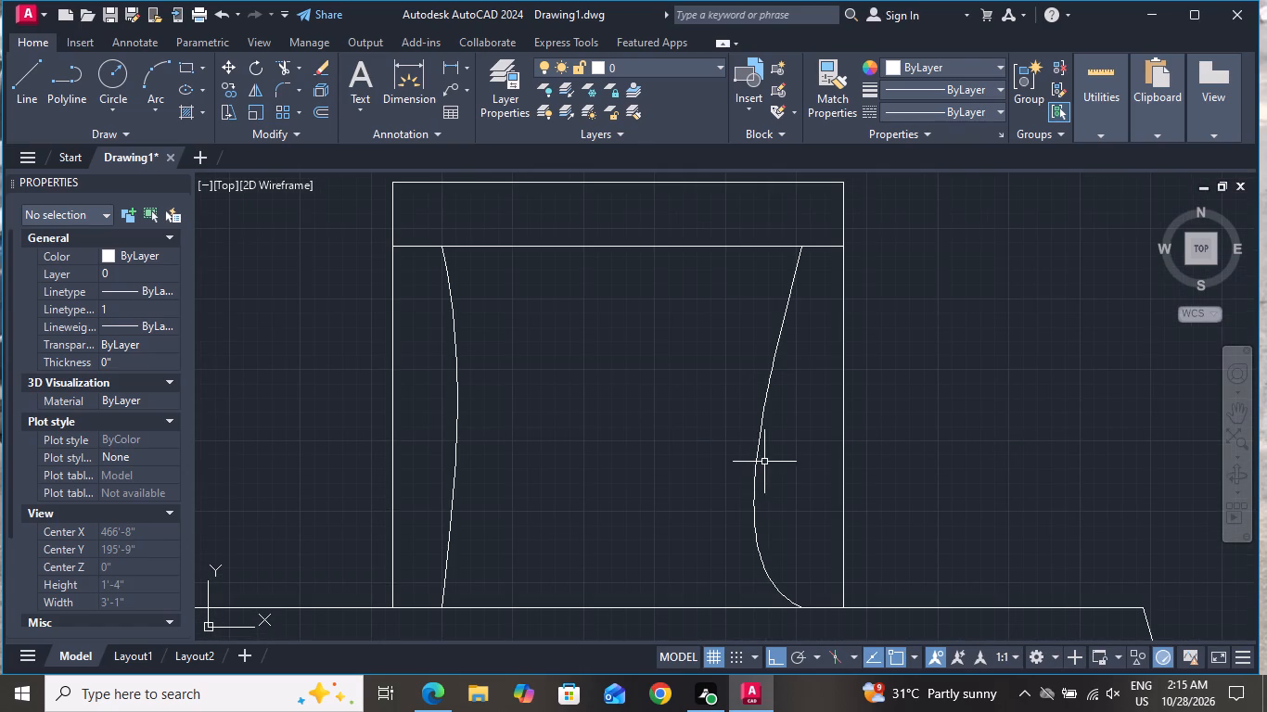
left_click(759, 462)
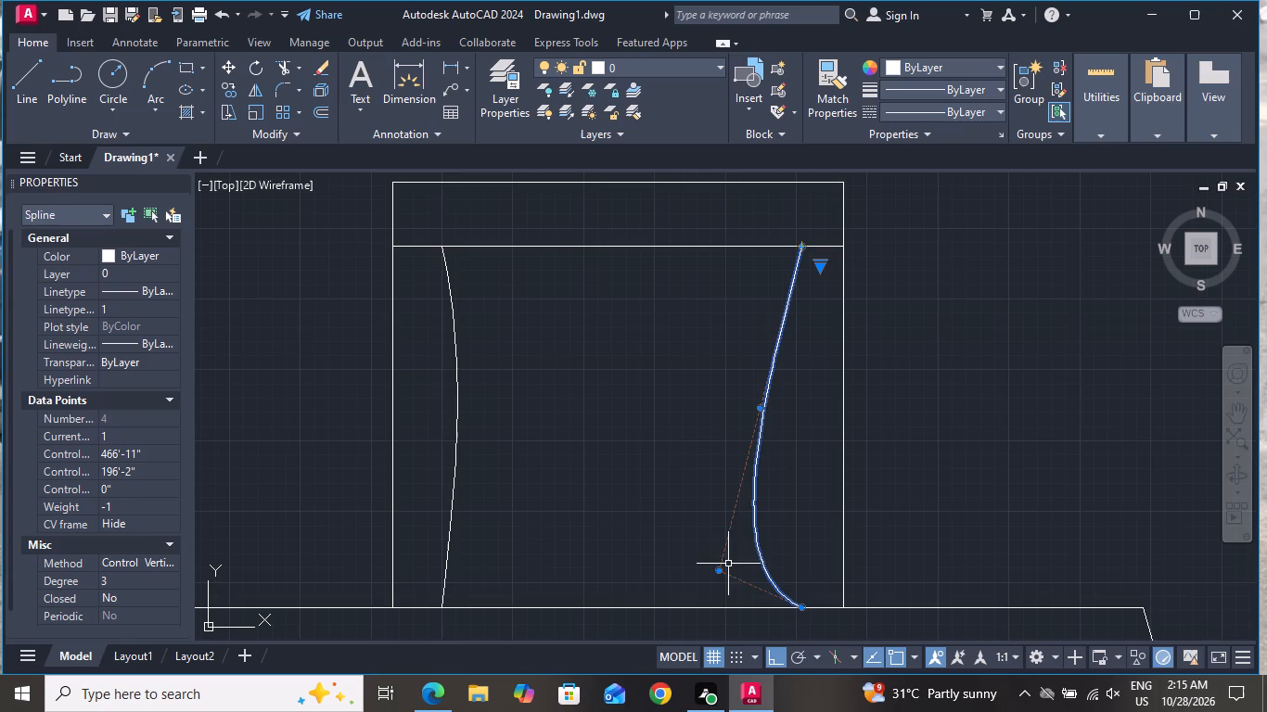
left_click(714, 571)
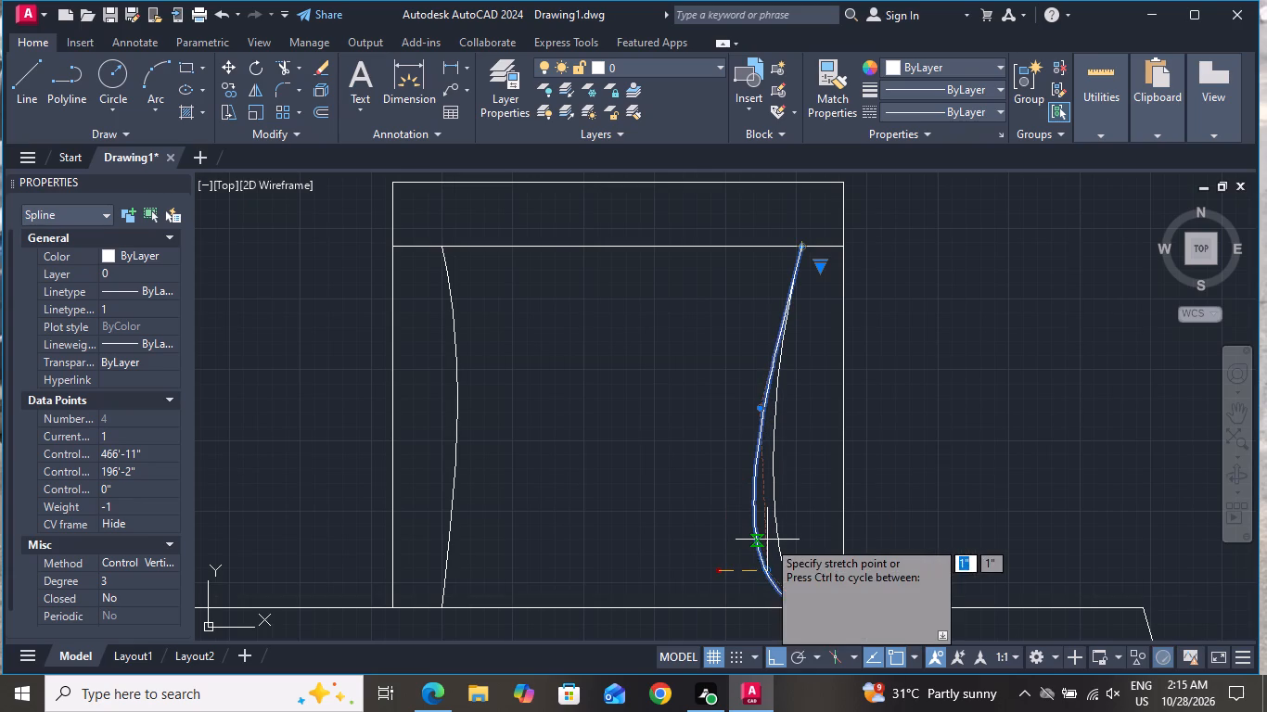
left_click(767, 538)
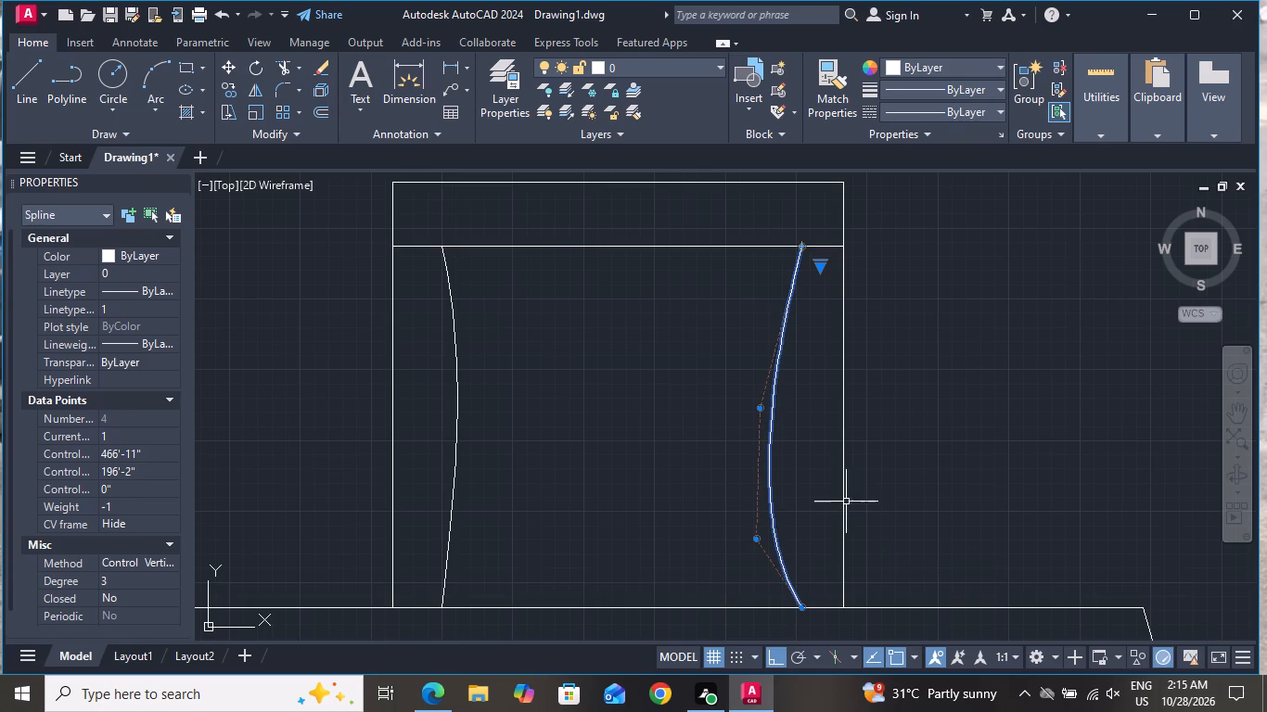
left_click(759, 414)
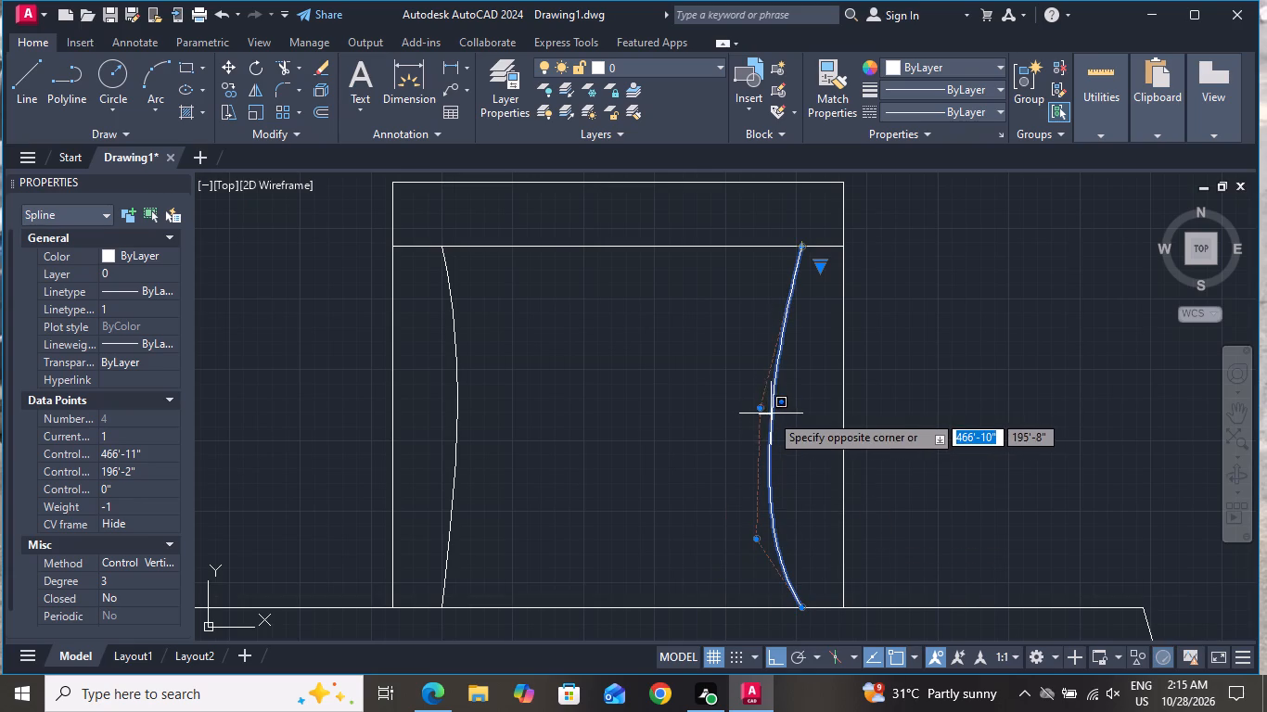
left_click(761, 412)
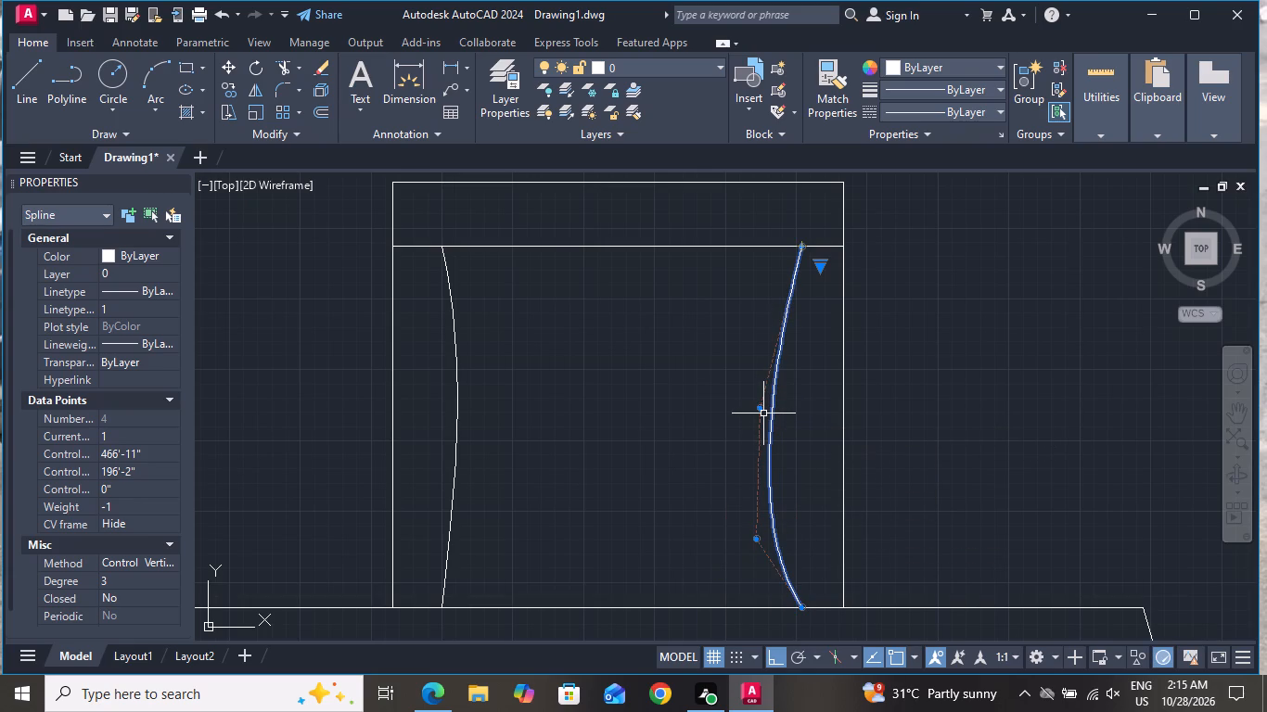
left_click(765, 411)
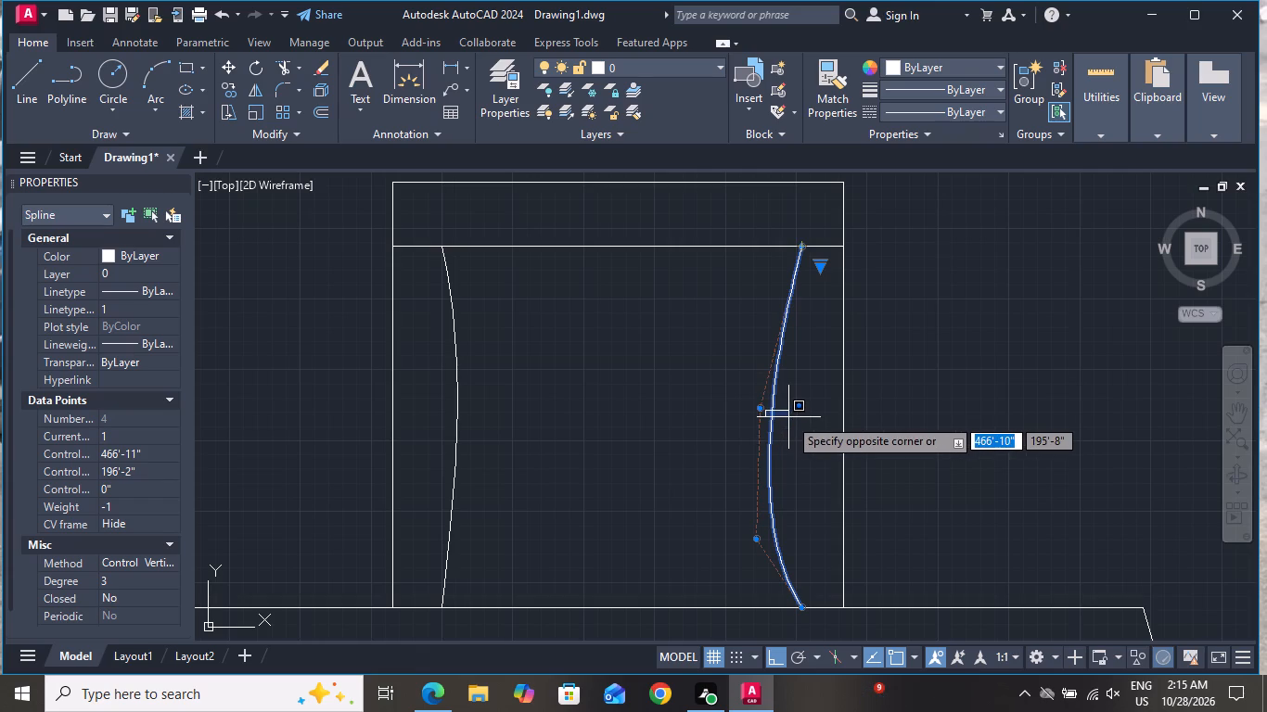
left_click(788, 417)
left_click(756, 409)
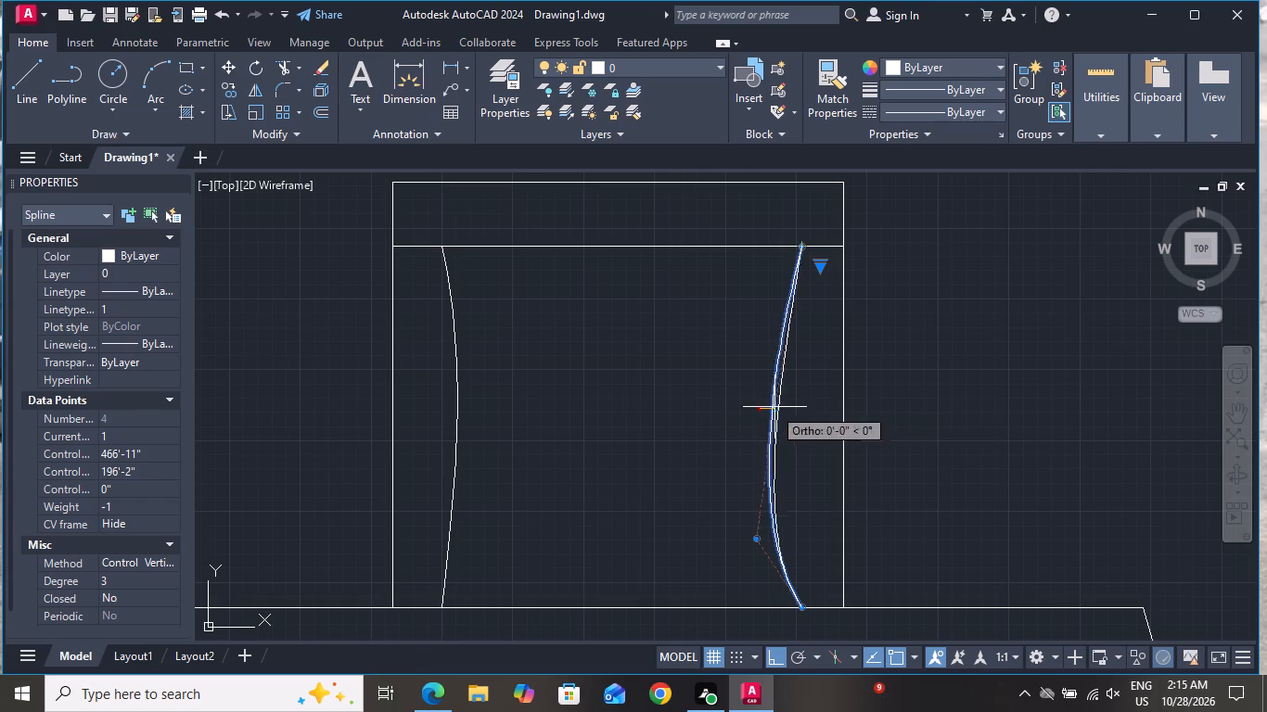
left_click(783, 408)
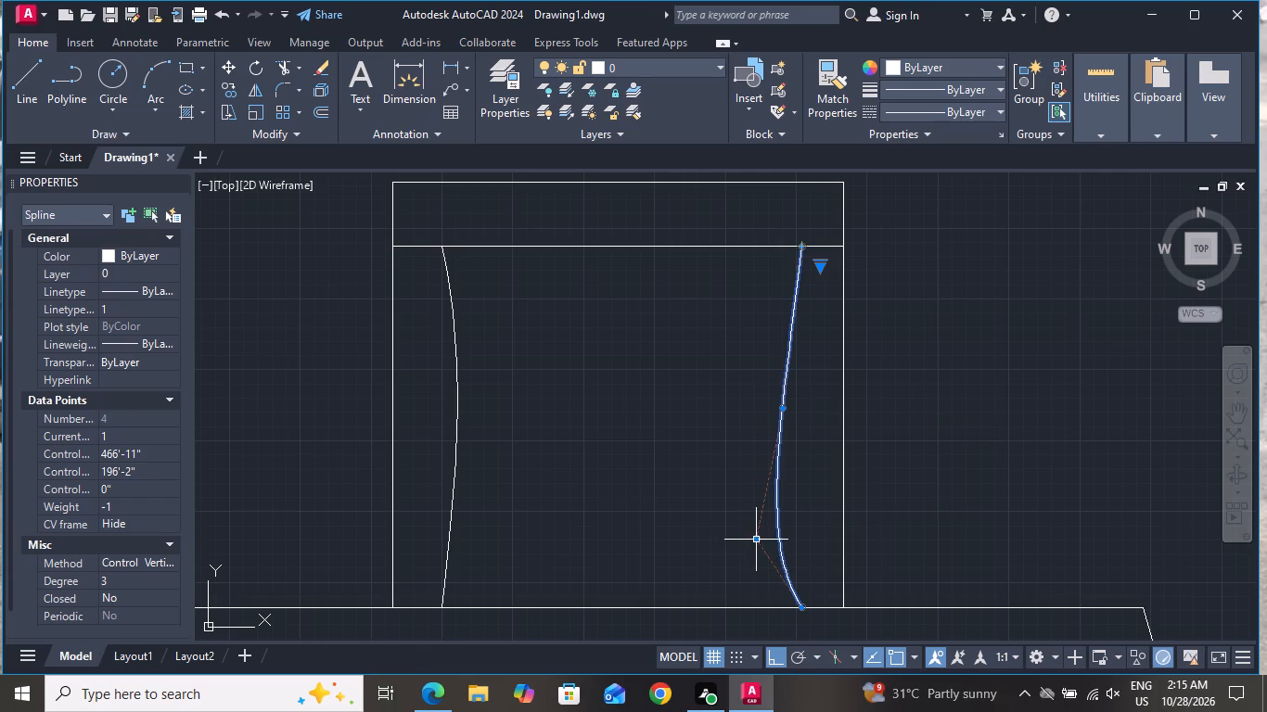
left_click(761, 542)
left_click(779, 539)
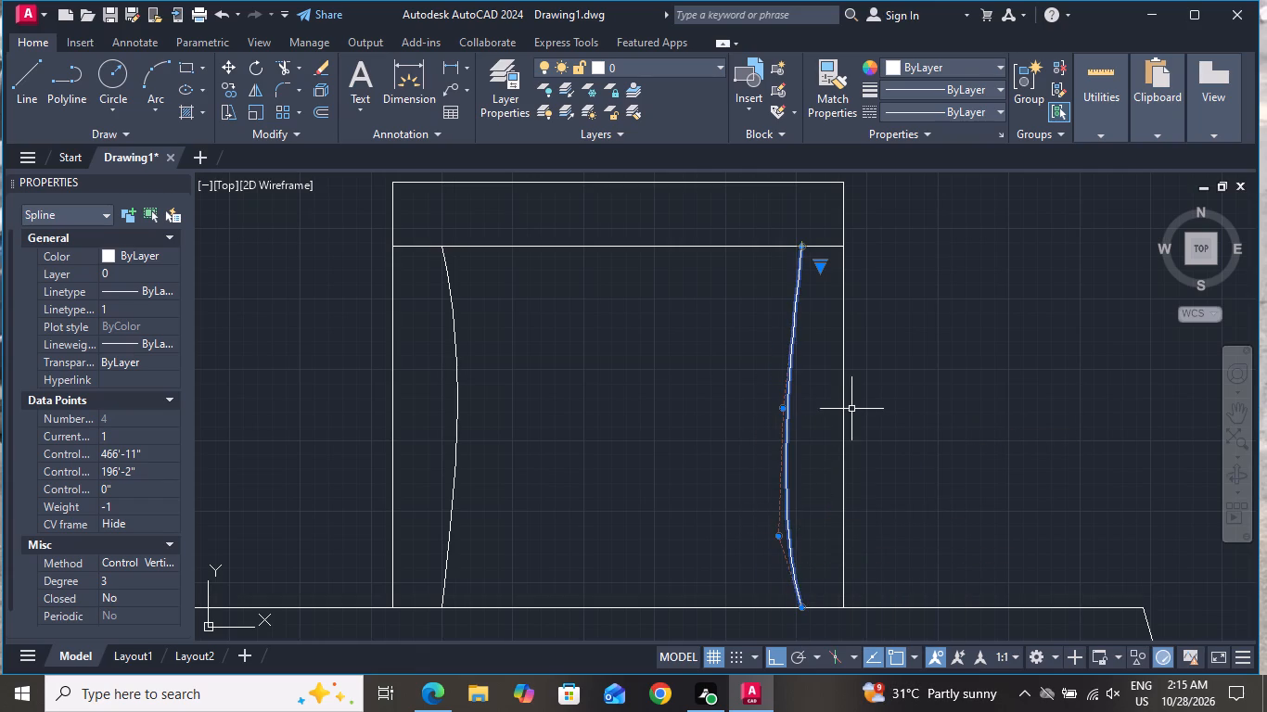
key("Escape")
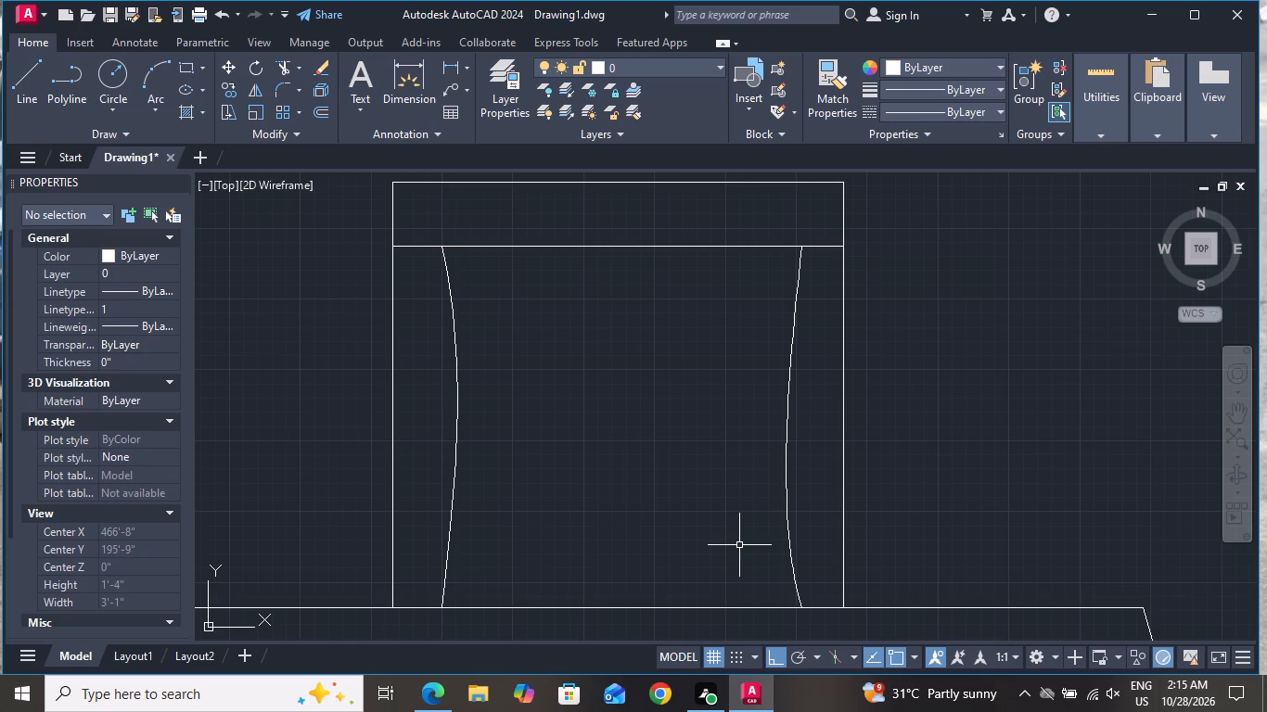
Fill the chair's backrest strip with a solid black hatch.
scroll(762, 473, "down", 2)
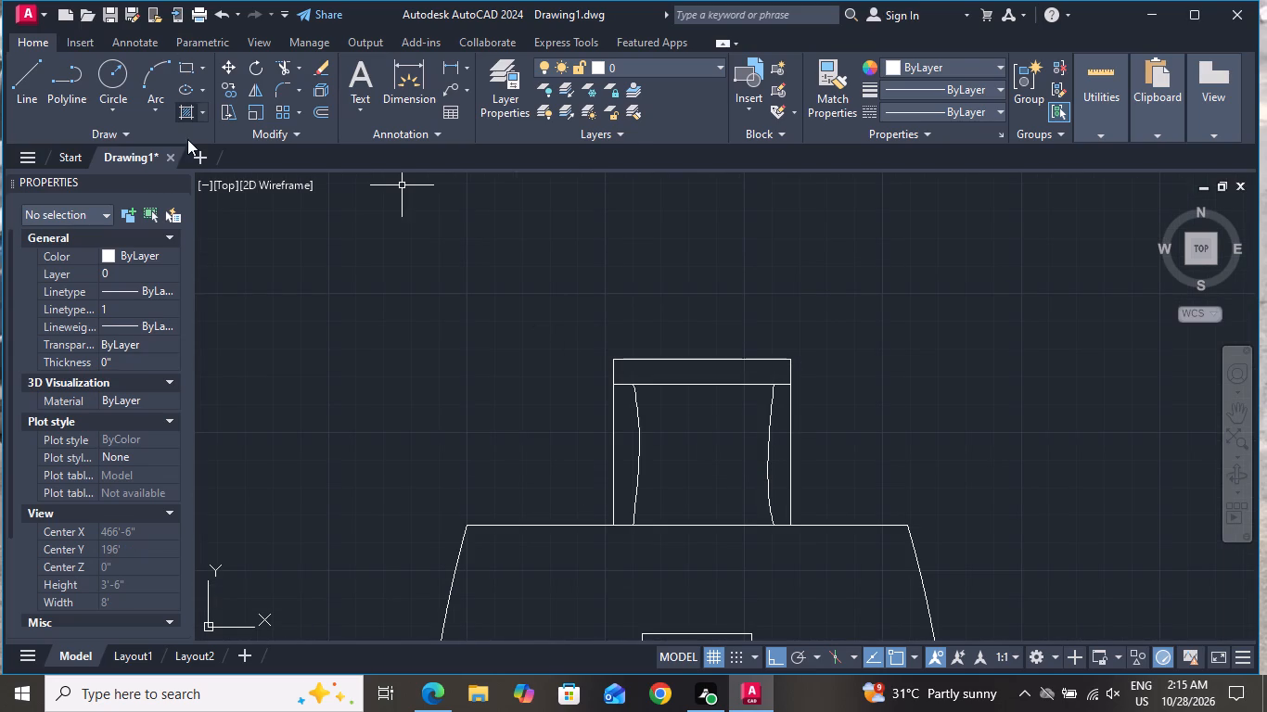
left_click(189, 121)
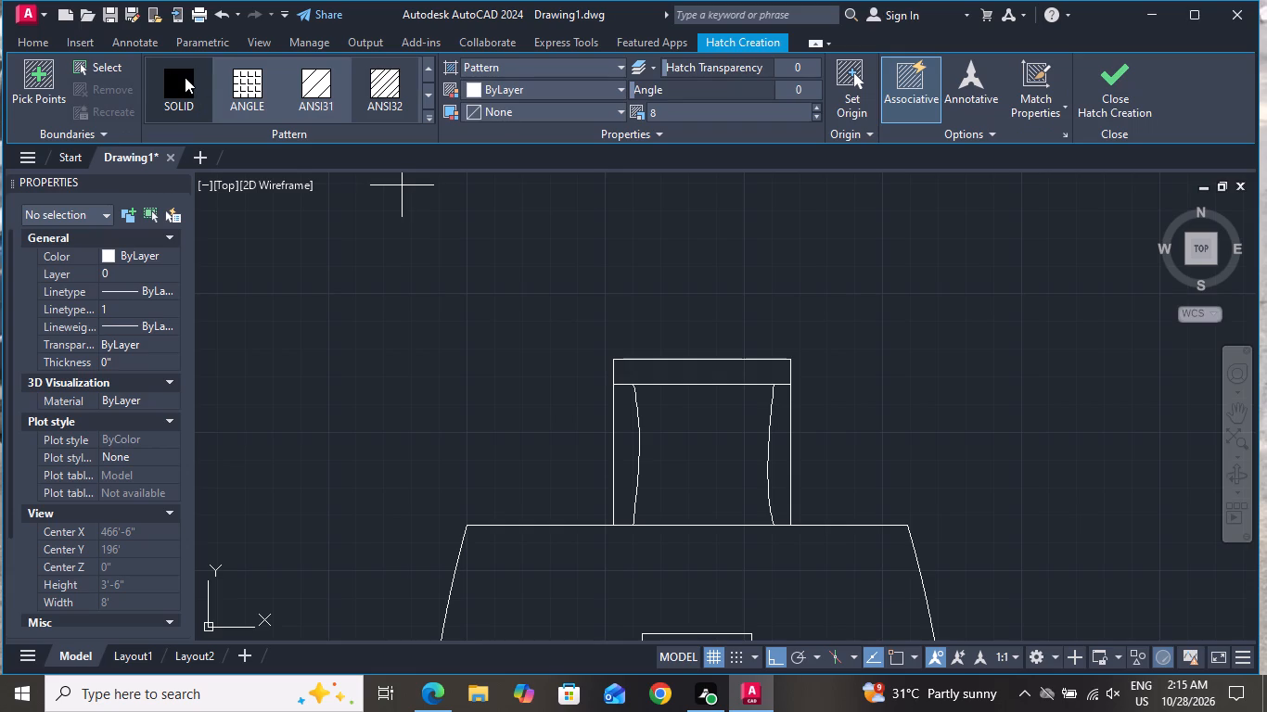
left_click(185, 77)
left_click(730, 376)
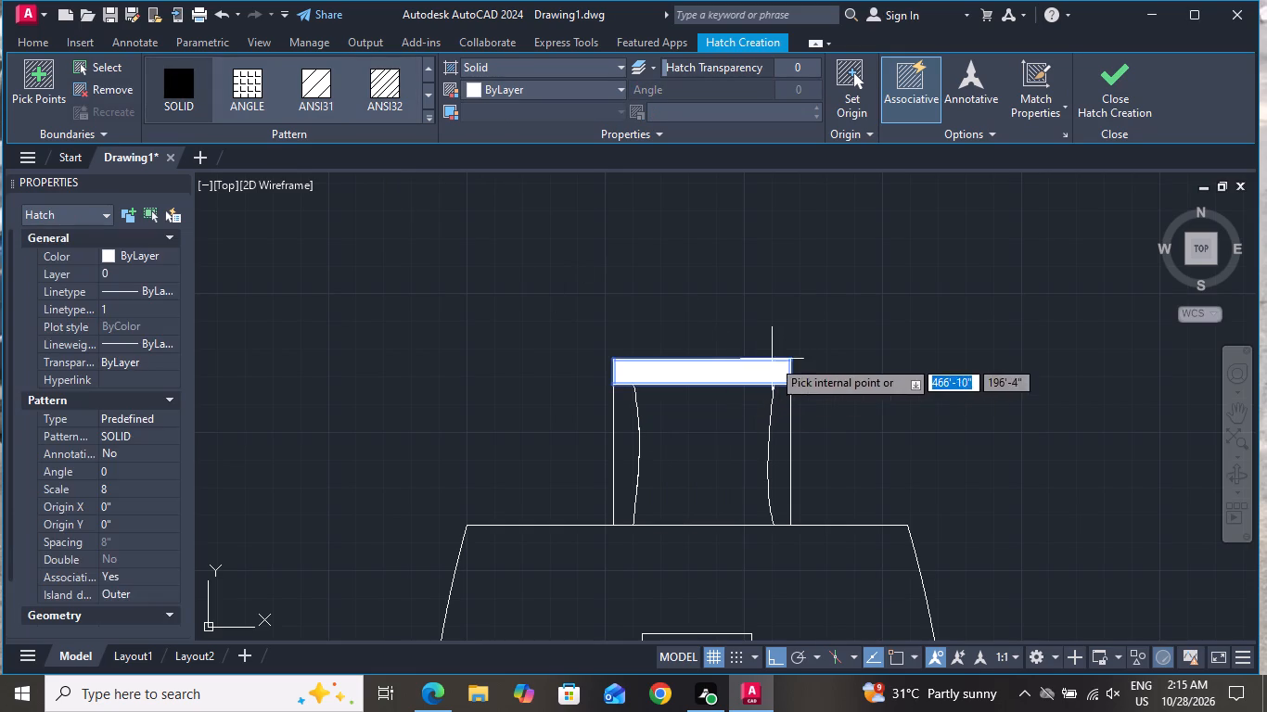
left_click(488, 94)
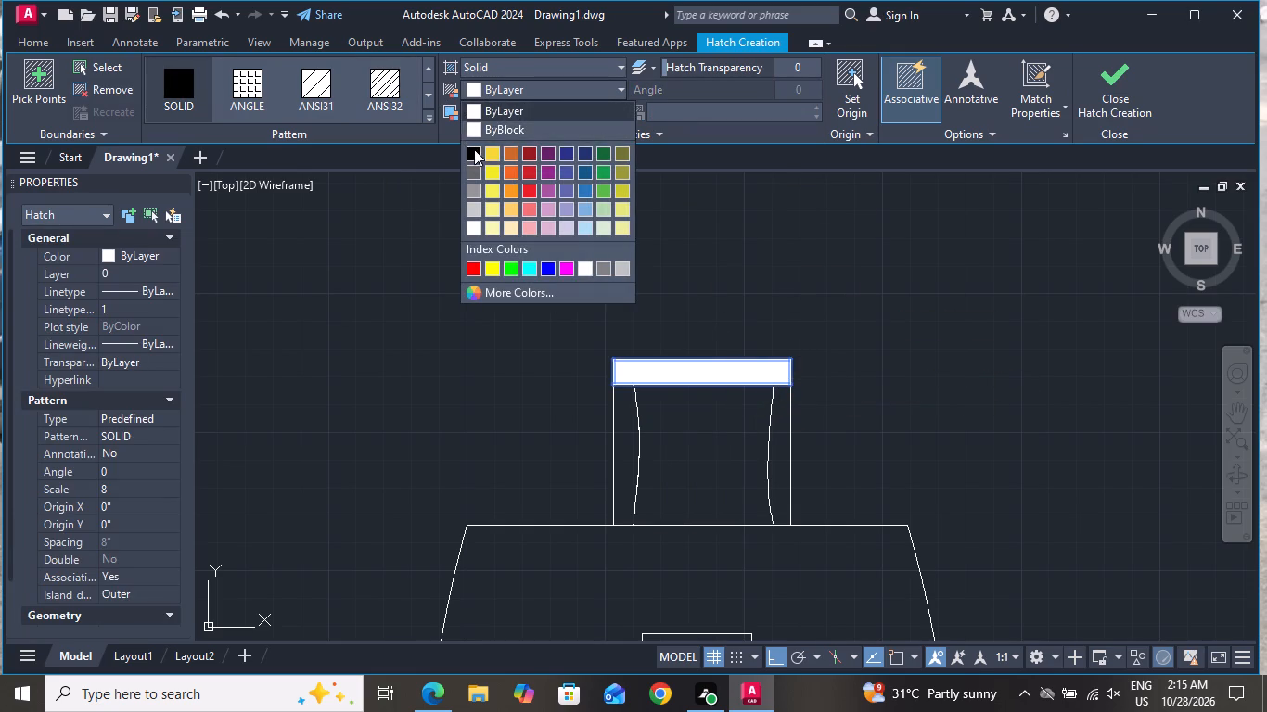
left_click(475, 149)
key("Escape")
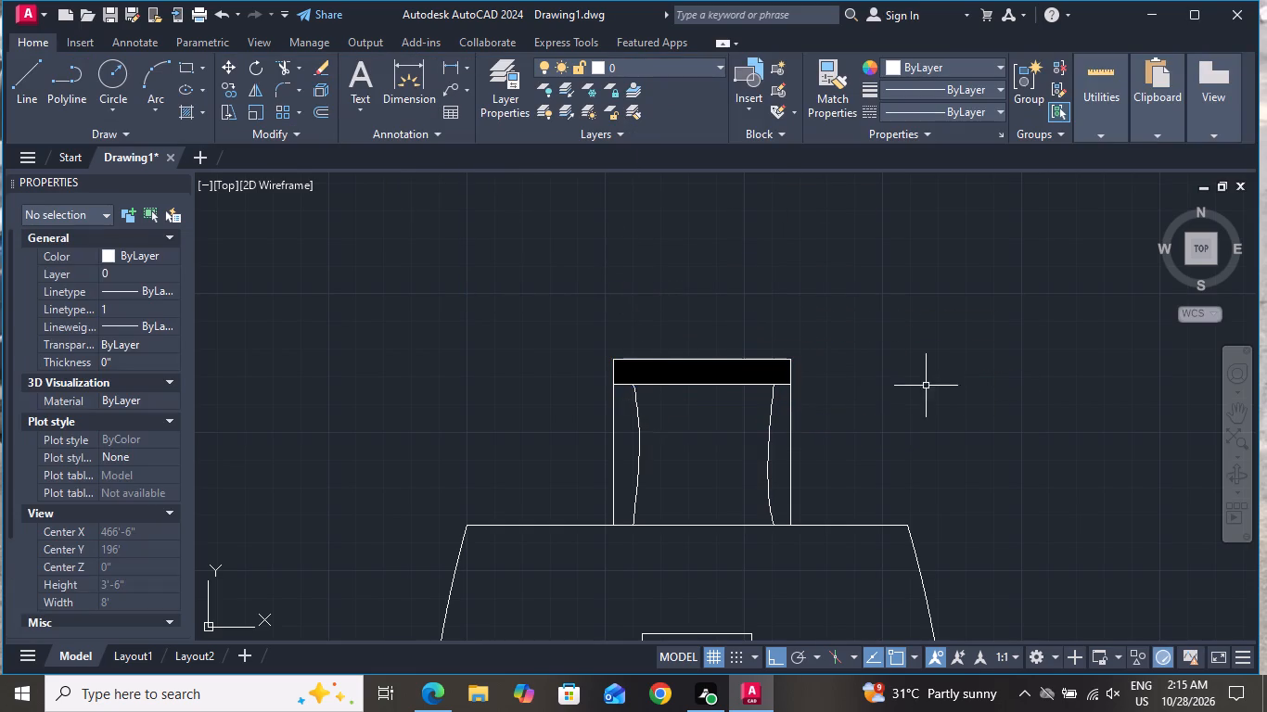
Copy the whole chair with its backrest hatch about 4' to the right, into open space beside the table, with Ortho off.
scroll(945, 379, "down", 1)
left_click(934, 360)
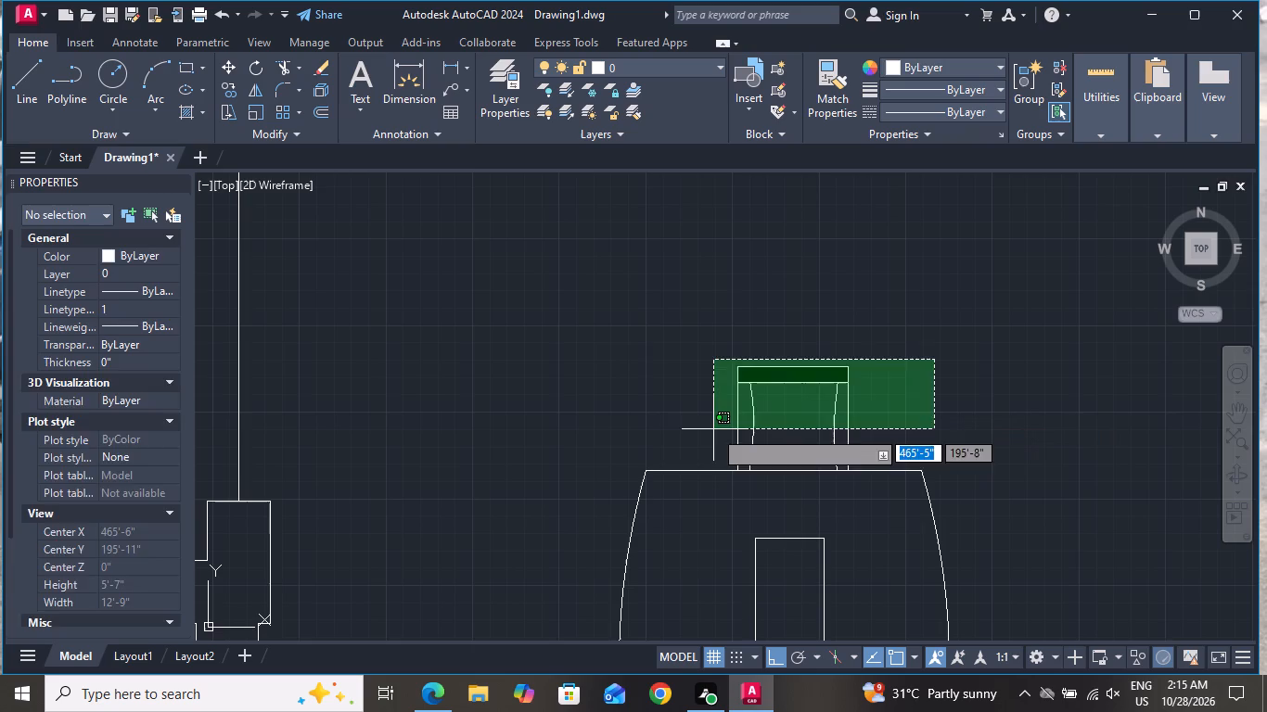
left_click(713, 428)
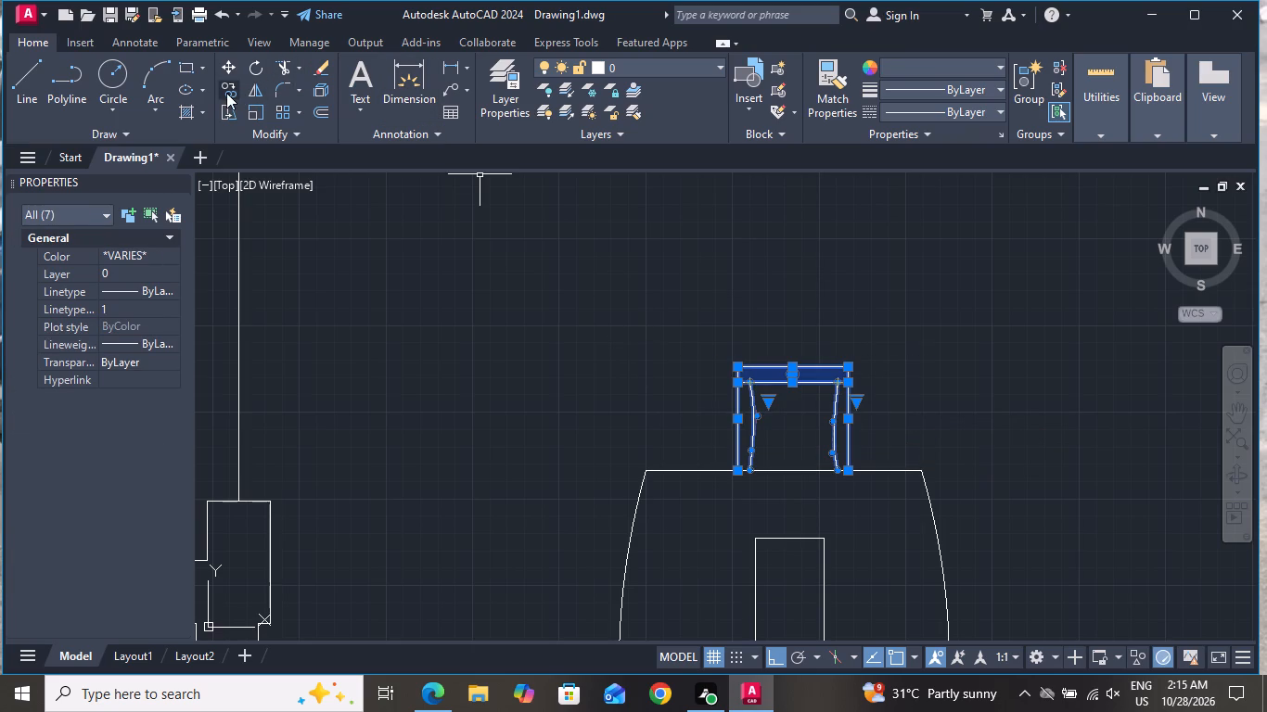
left_click(226, 93)
left_click(790, 435)
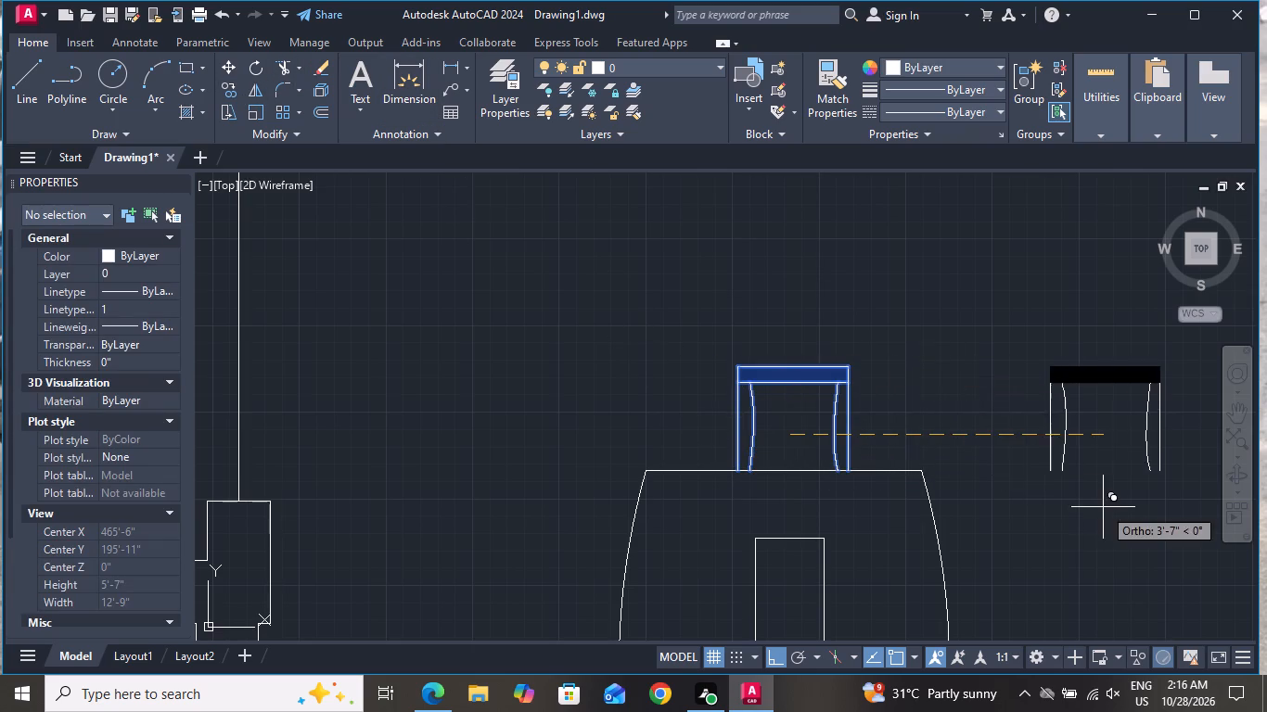
scroll(902, 480, "down", 3)
left_click(776, 651)
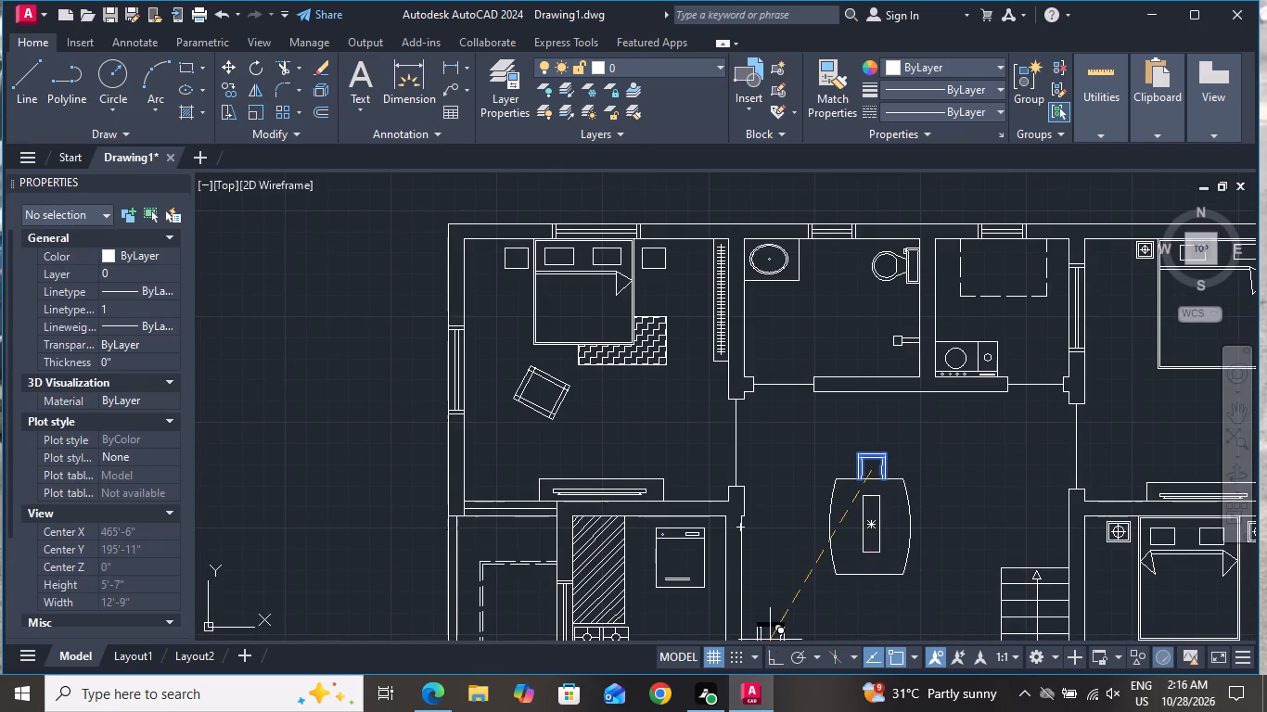
left_click(951, 487)
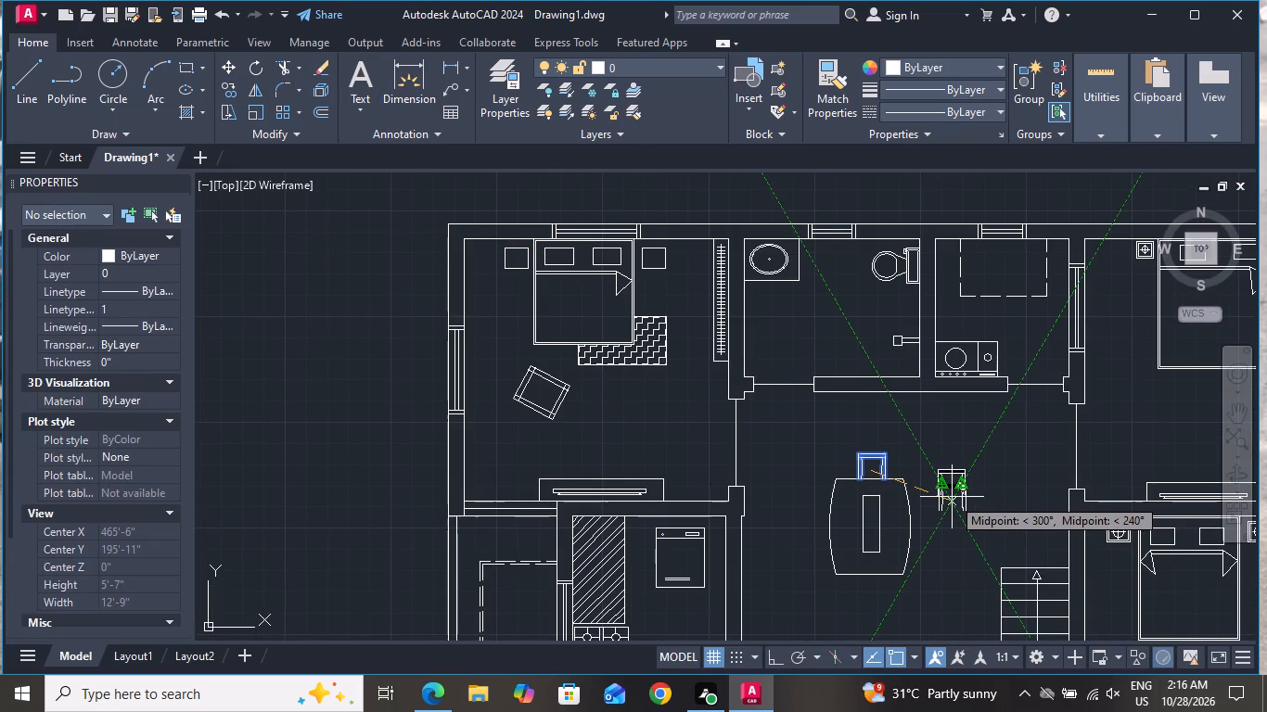
right_click(952, 497)
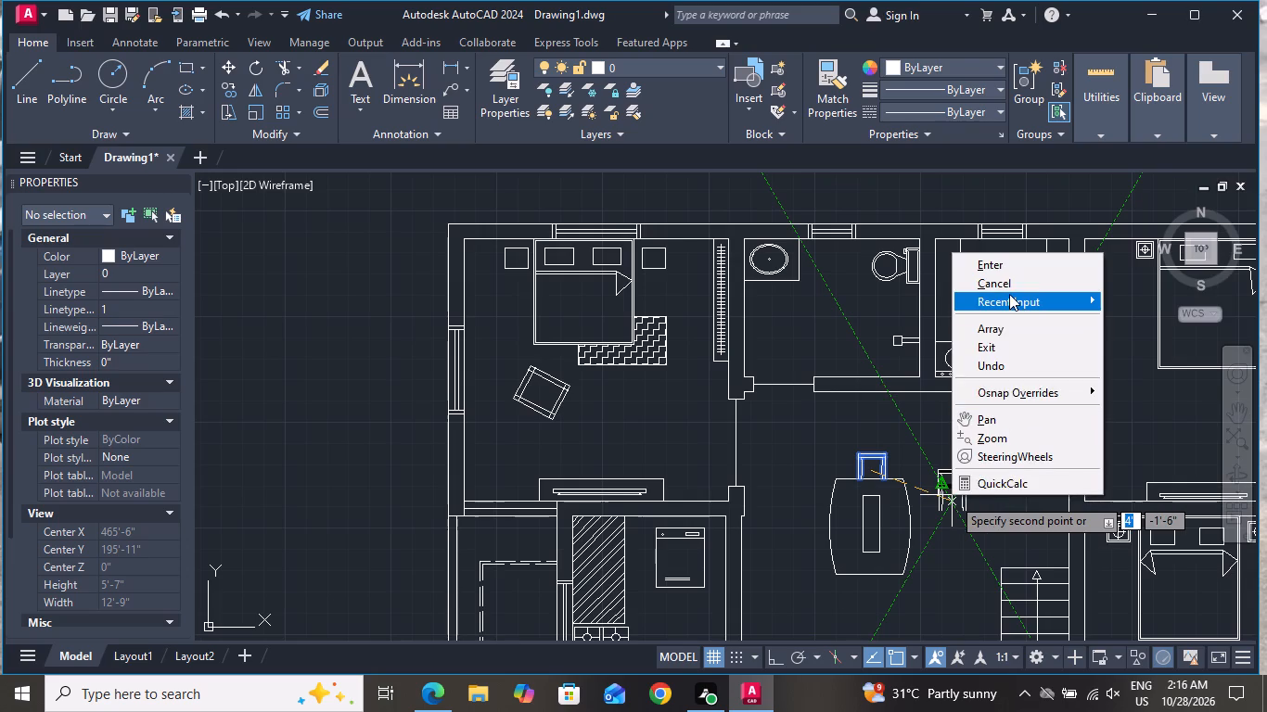
left_click(1009, 284)
Flatten the table's right-hand arc by stretching its midpoint horizontally inward, leaving a shallower outward bow.
scroll(925, 547, "up", 2)
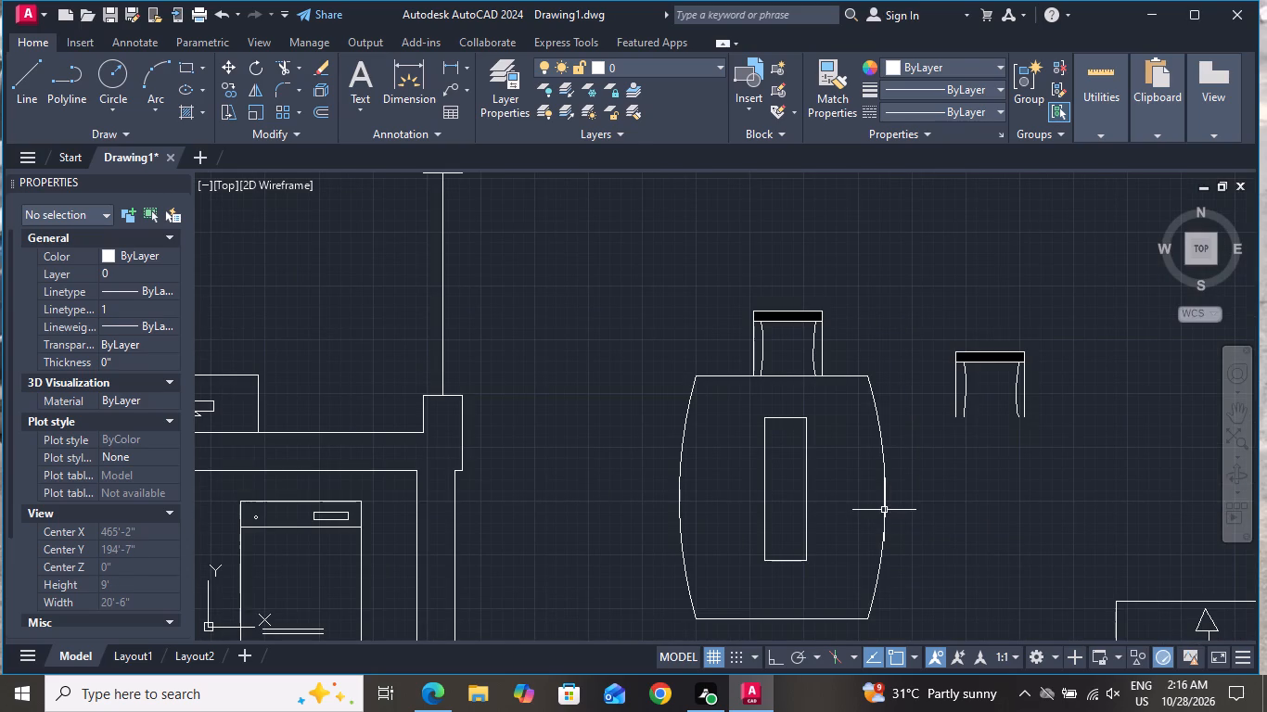
left_click(883, 505)
left_click(889, 497)
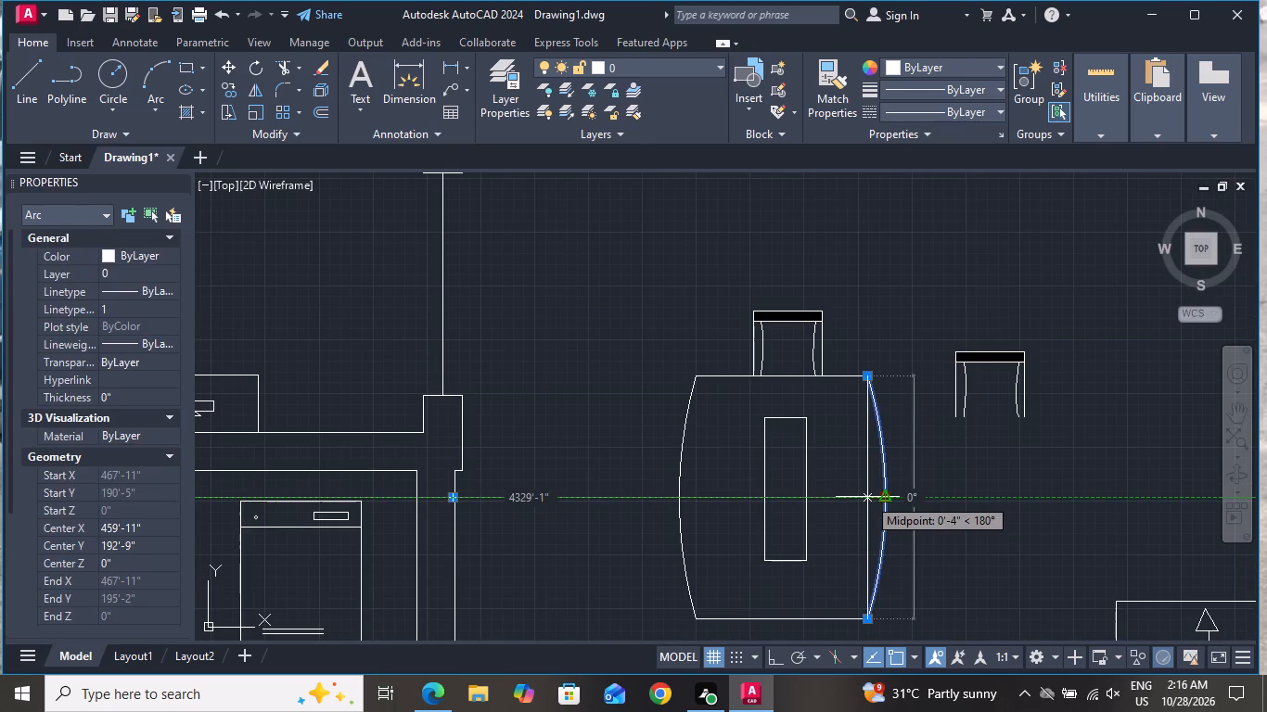
left_click(873, 497)
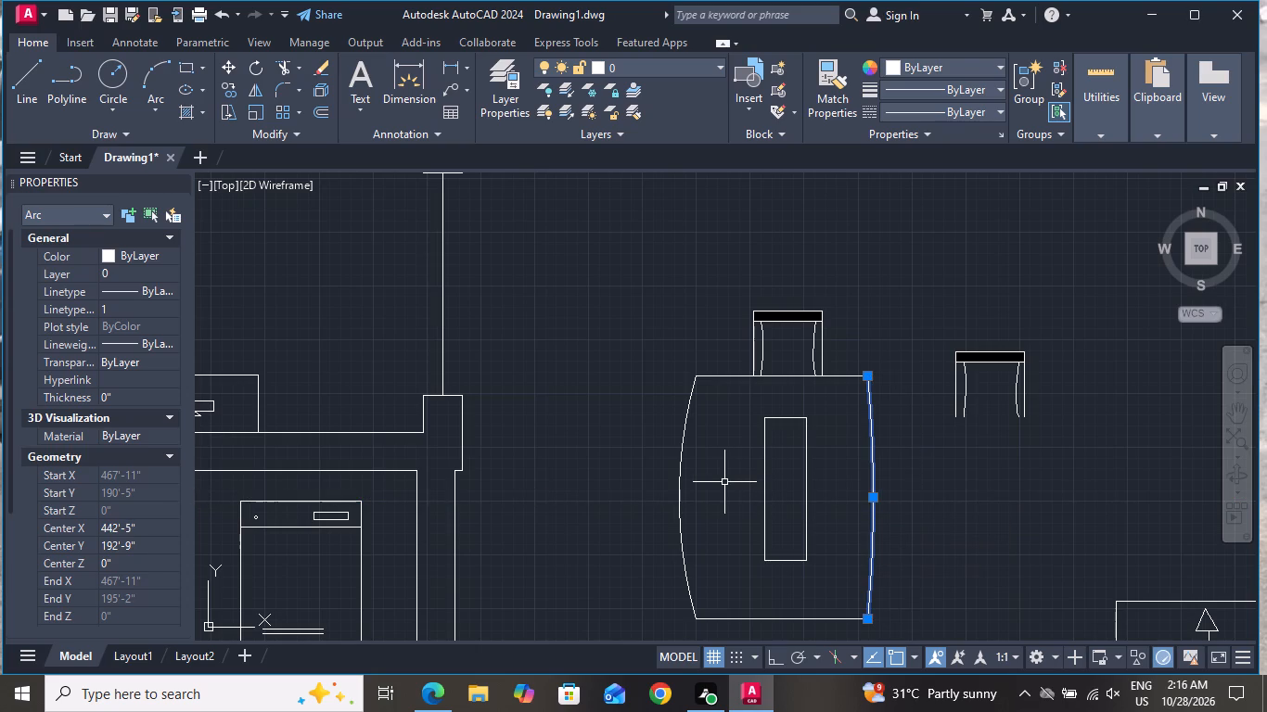
key("Escape")
Flatten the table's left-hand arc to match the right one by stretching its midpoint about 2" horizontally inward.
left_click(683, 460)
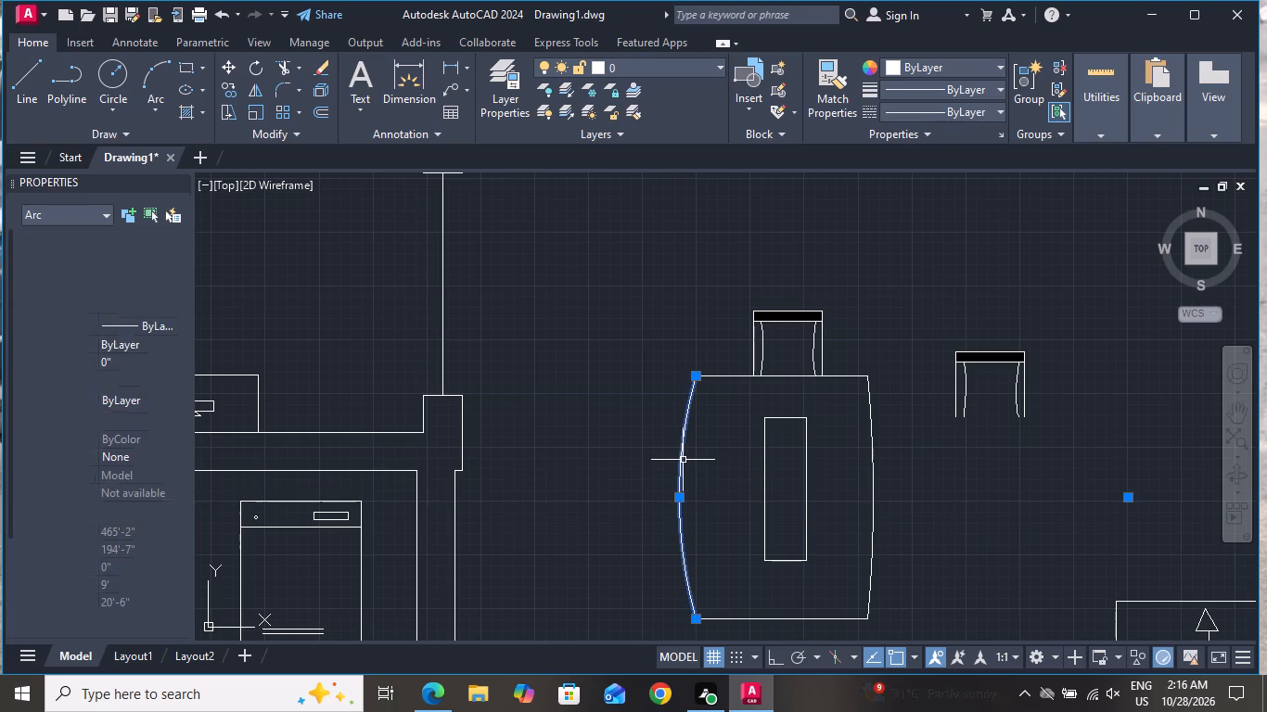
left_click(681, 495)
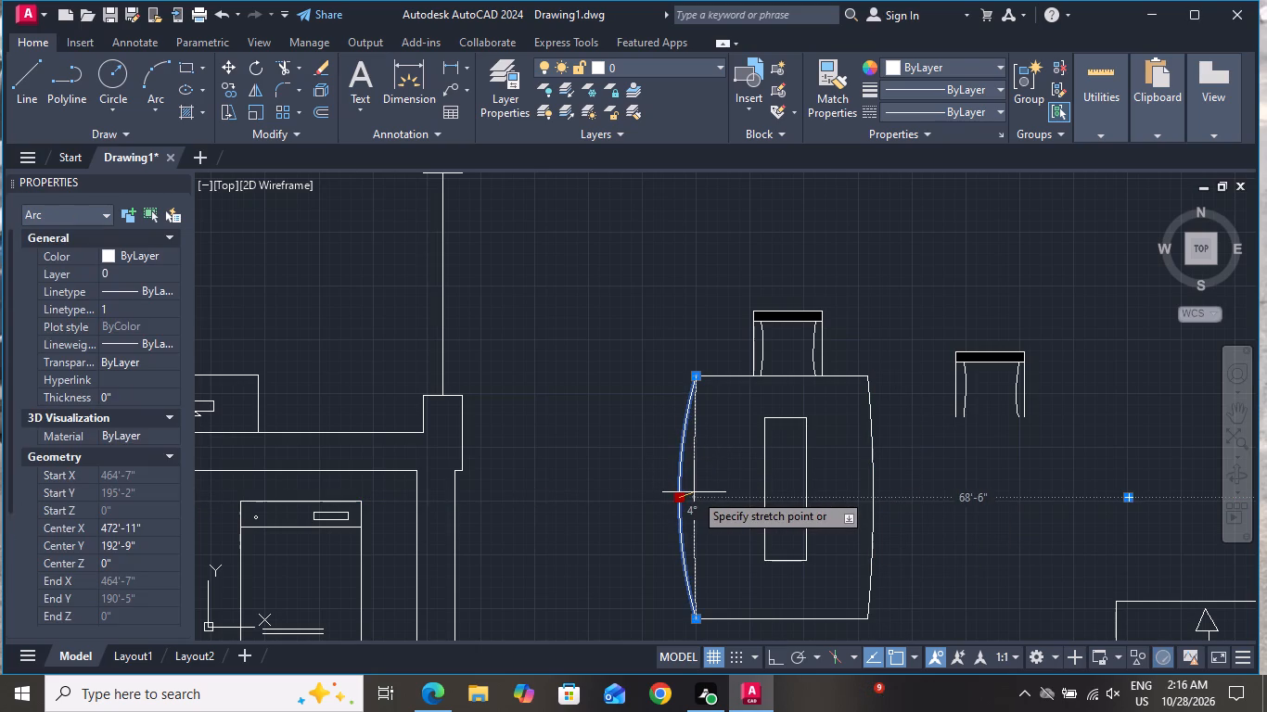
left_click(687, 490)
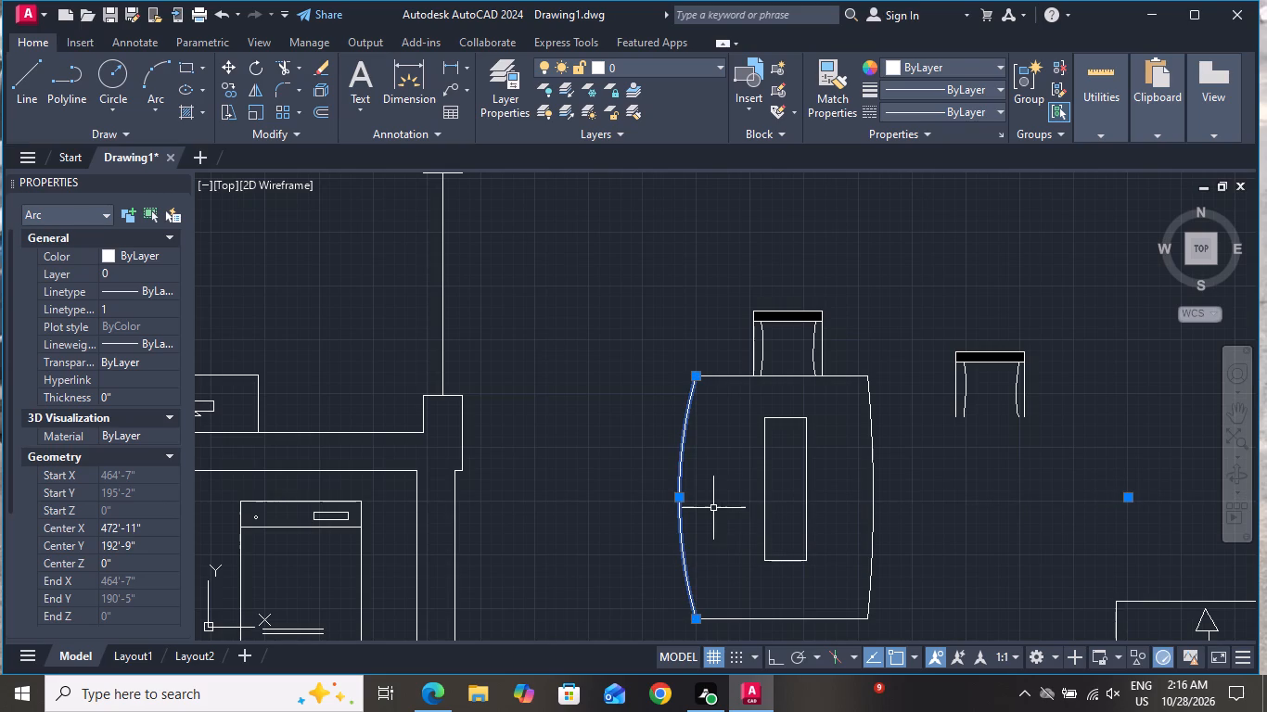
scroll(697, 514, "up", 2)
scroll(642, 474, "down", 3)
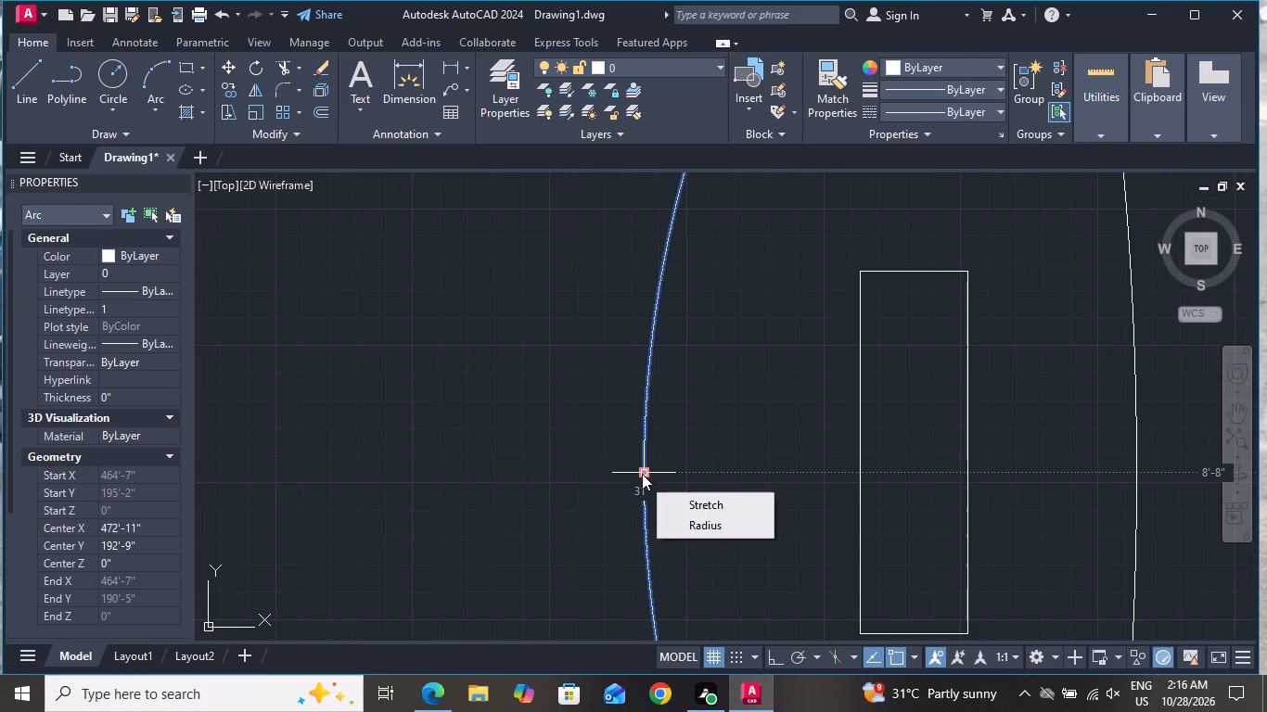
scroll(642, 475, "down", 7)
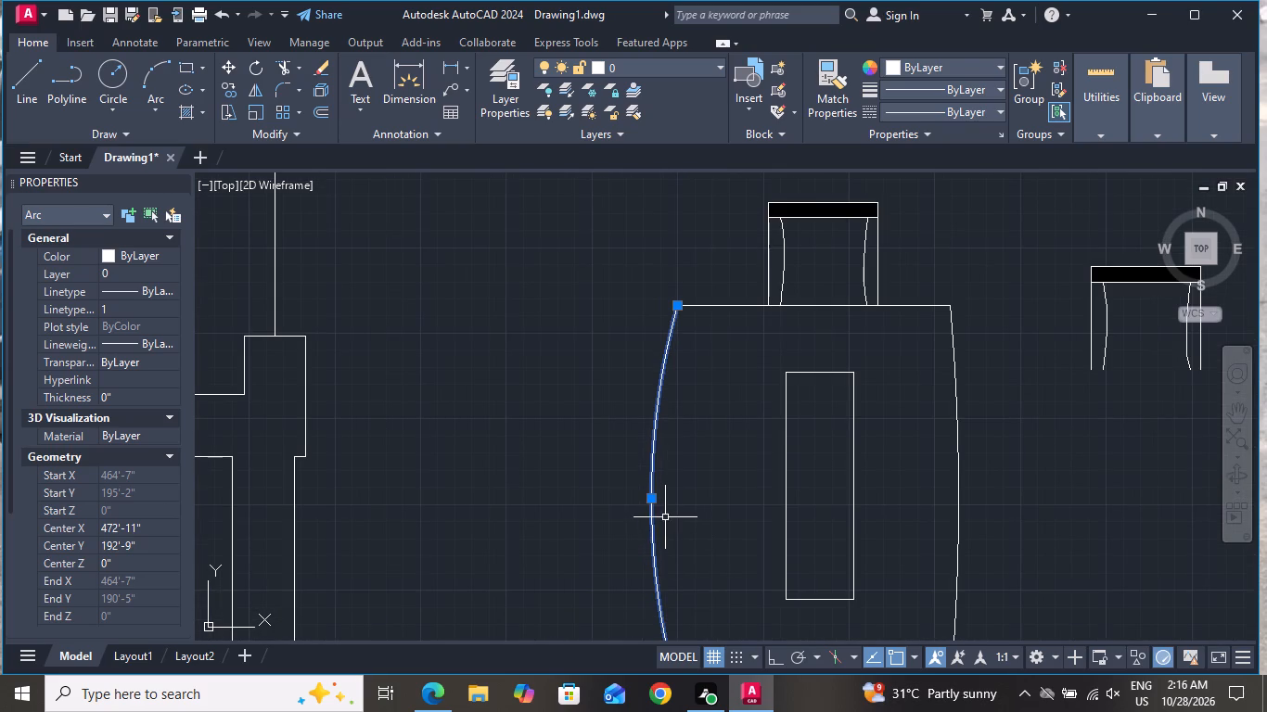
left_click(648, 496)
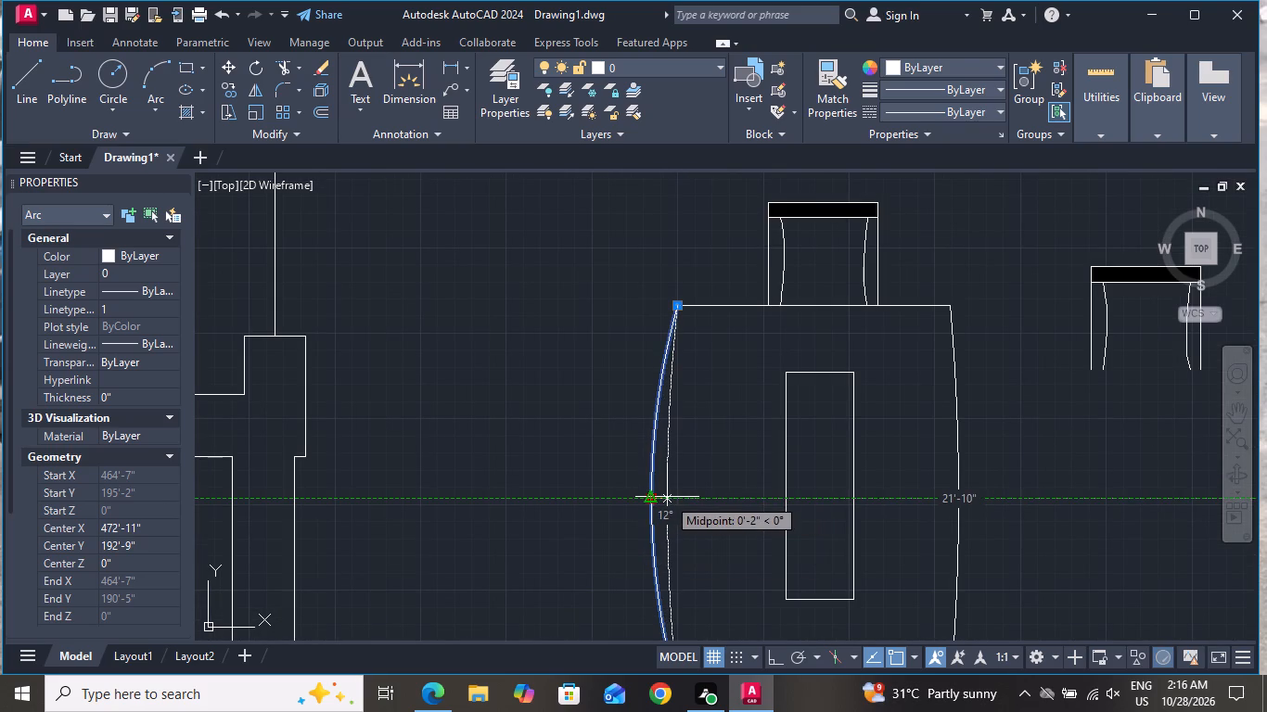
left_click(667, 497)
scroll(645, 515, "down", 1)
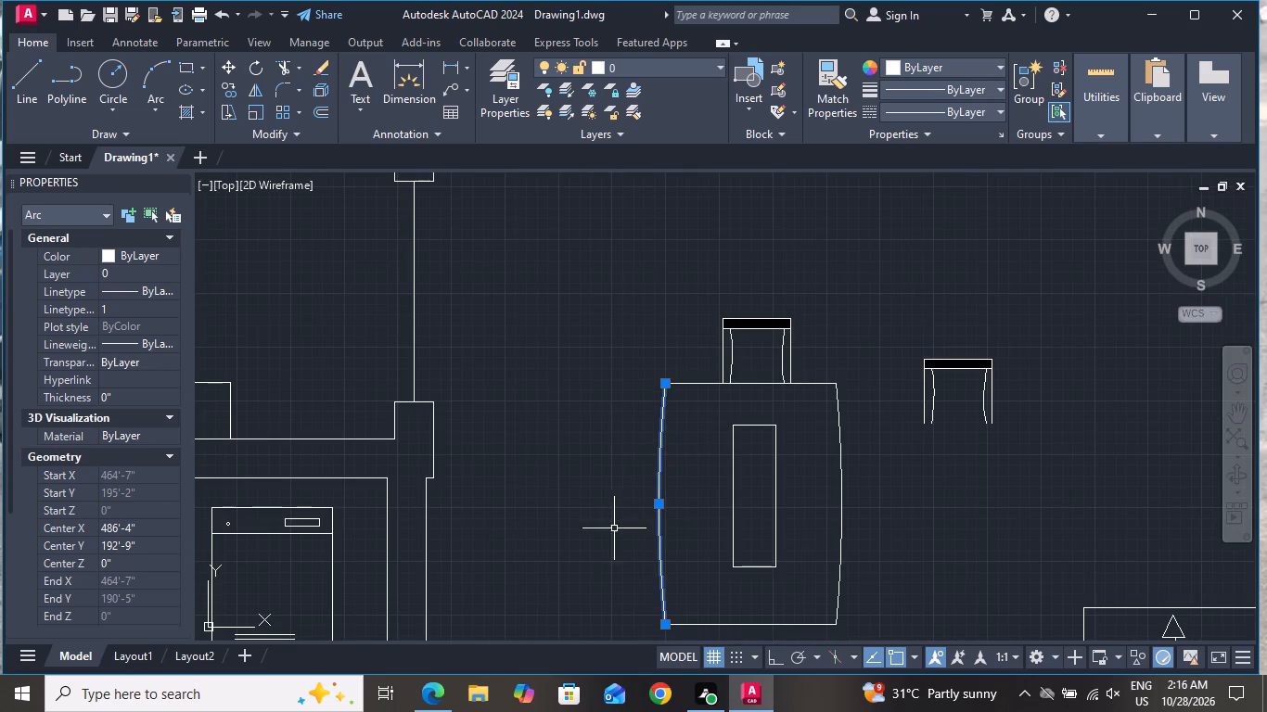
key("Escape")
Move the complete chair at the table's head about 2" left along the upper edge to centre it.
scroll(603, 528, "down", 1)
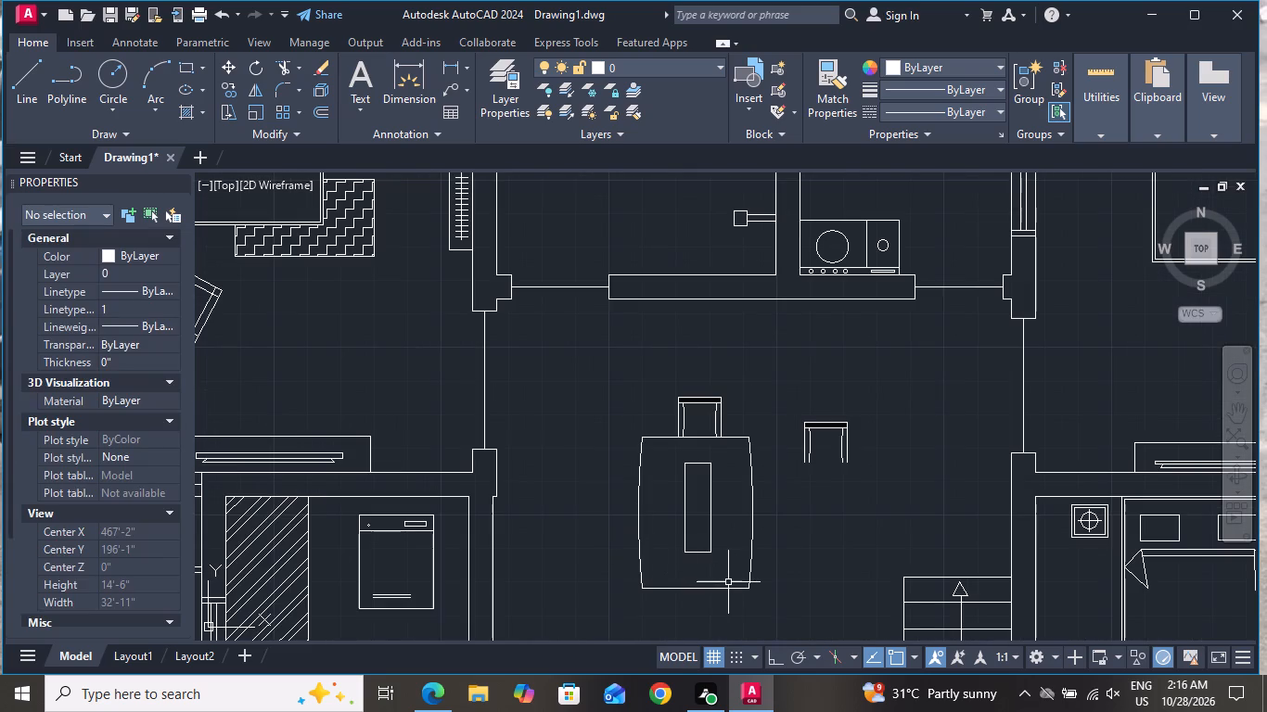
scroll(726, 448, "up", 2)
left_click(743, 301)
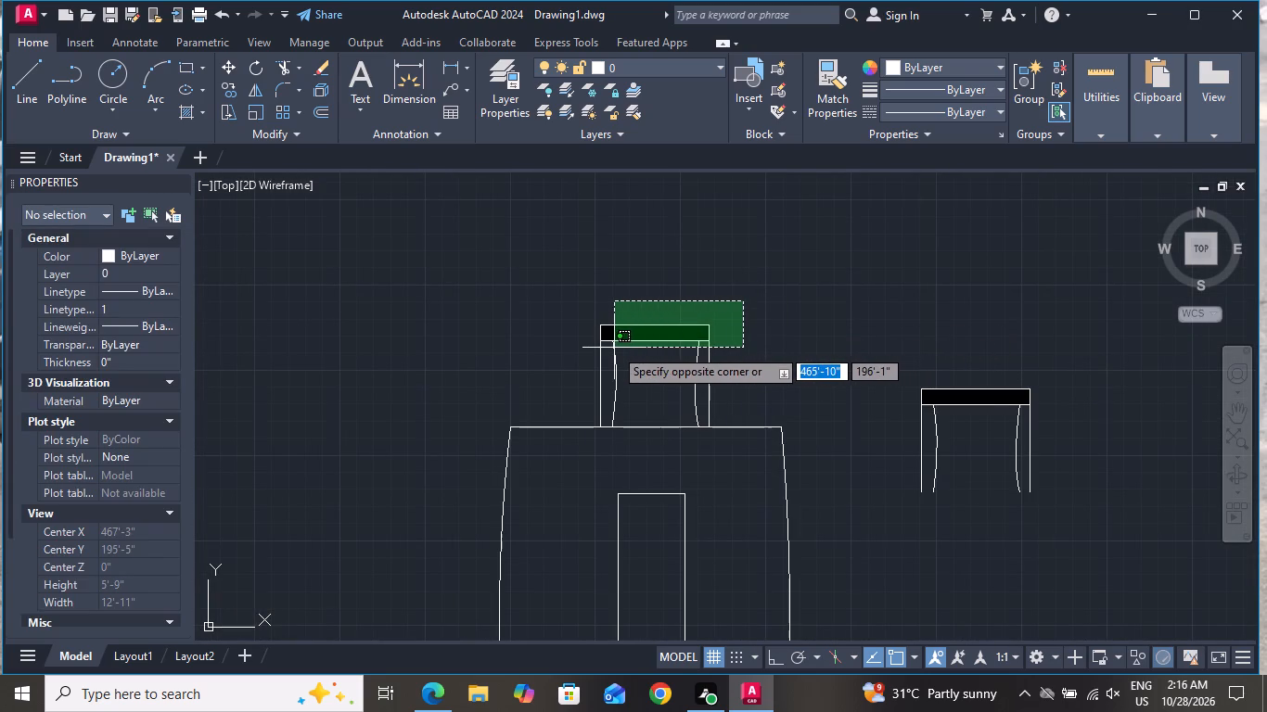
left_click(563, 398)
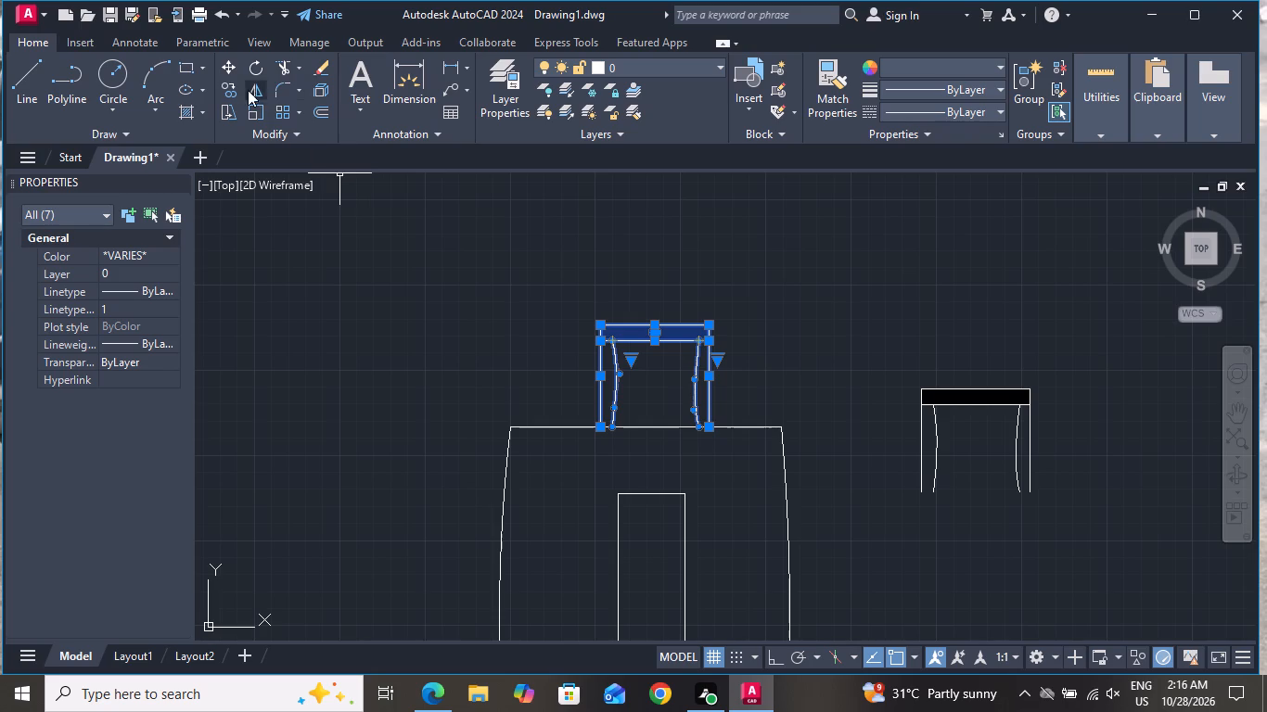
left_click(224, 70)
scroll(588, 444, "up", 2)
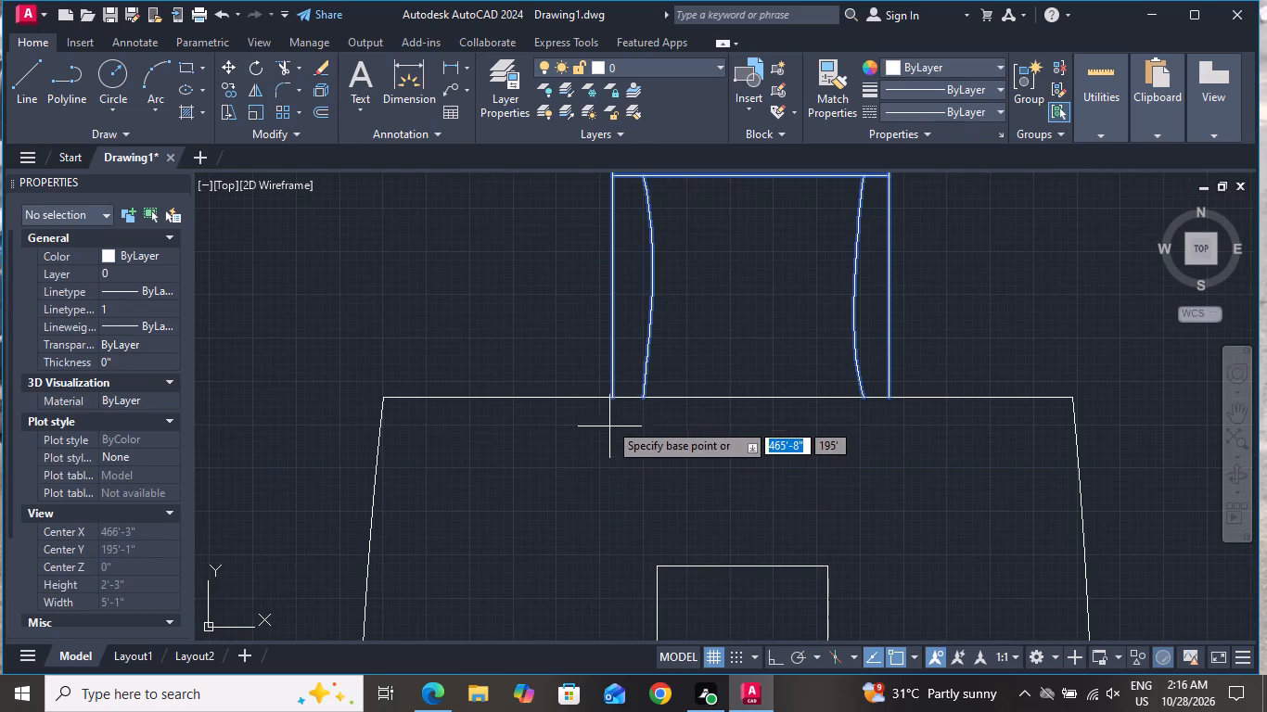
left_click(608, 397)
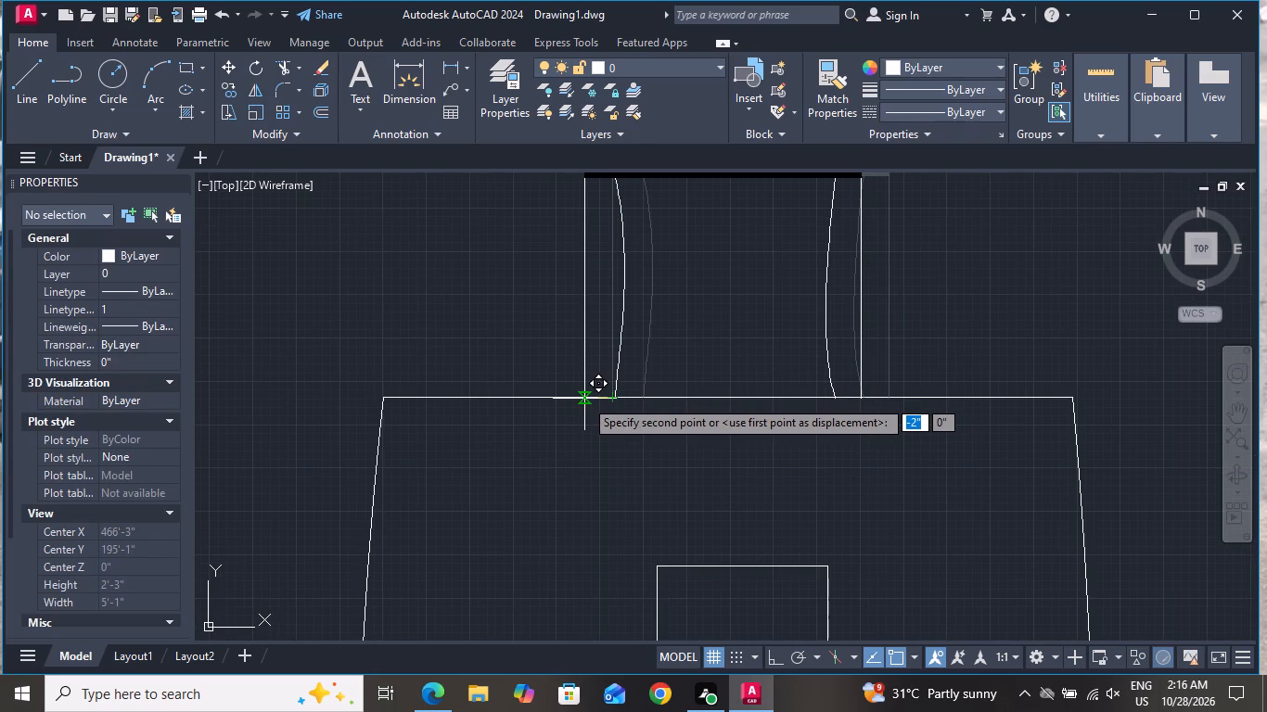
left_click(584, 399)
Rotate the spare chair beside the table 90° clockwise about its upper-right corner with Ortho on, so its backrest faces right.
scroll(636, 510, "down", 3)
scroll(715, 486, "down", 1)
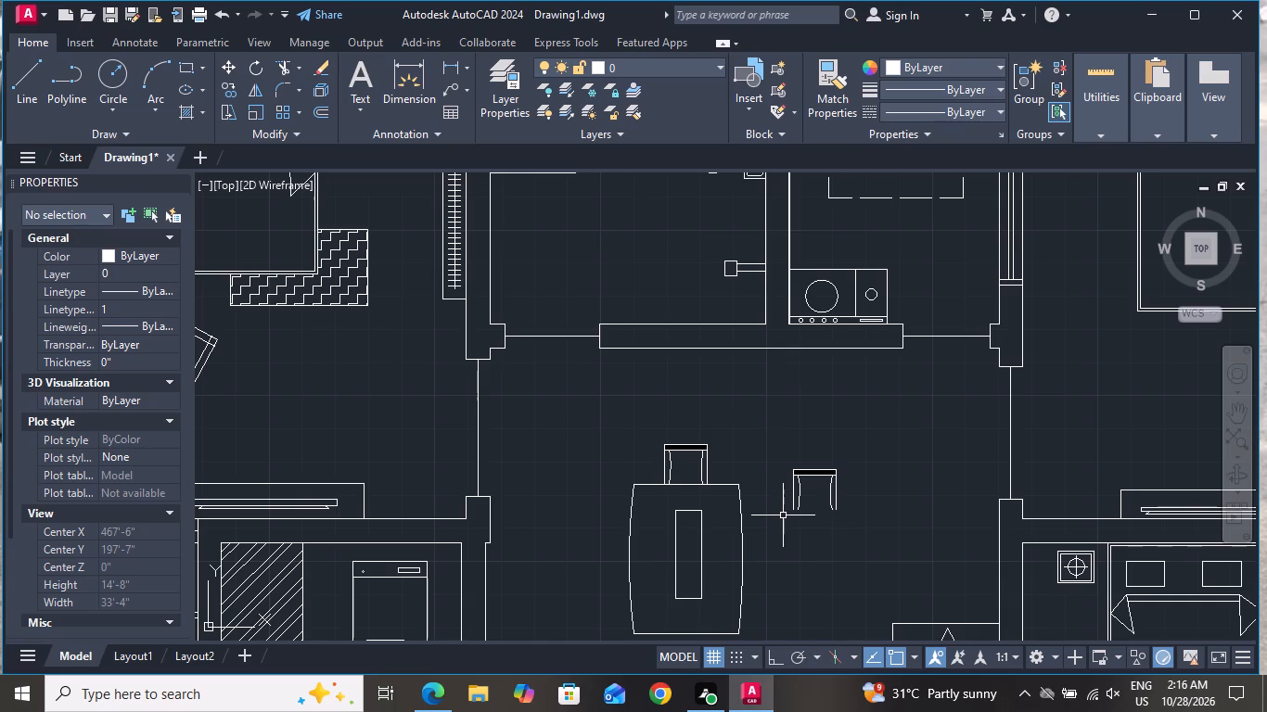
left_click(870, 442)
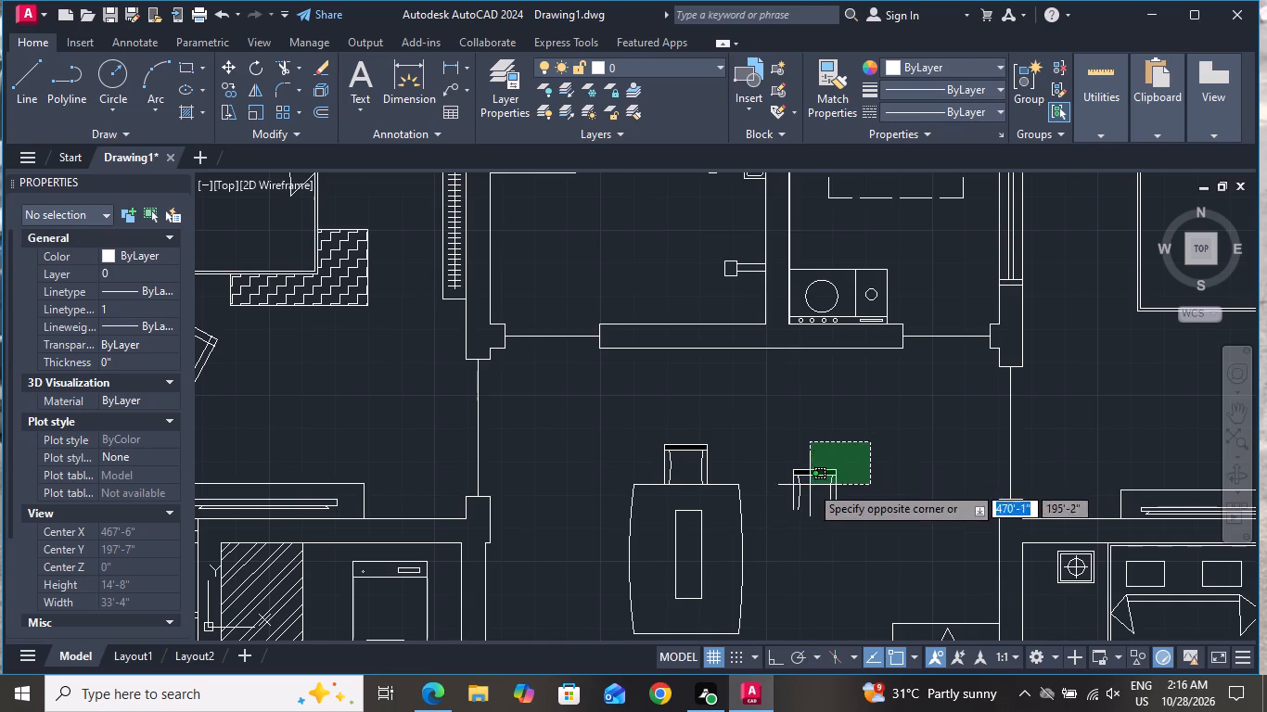
left_click(784, 524)
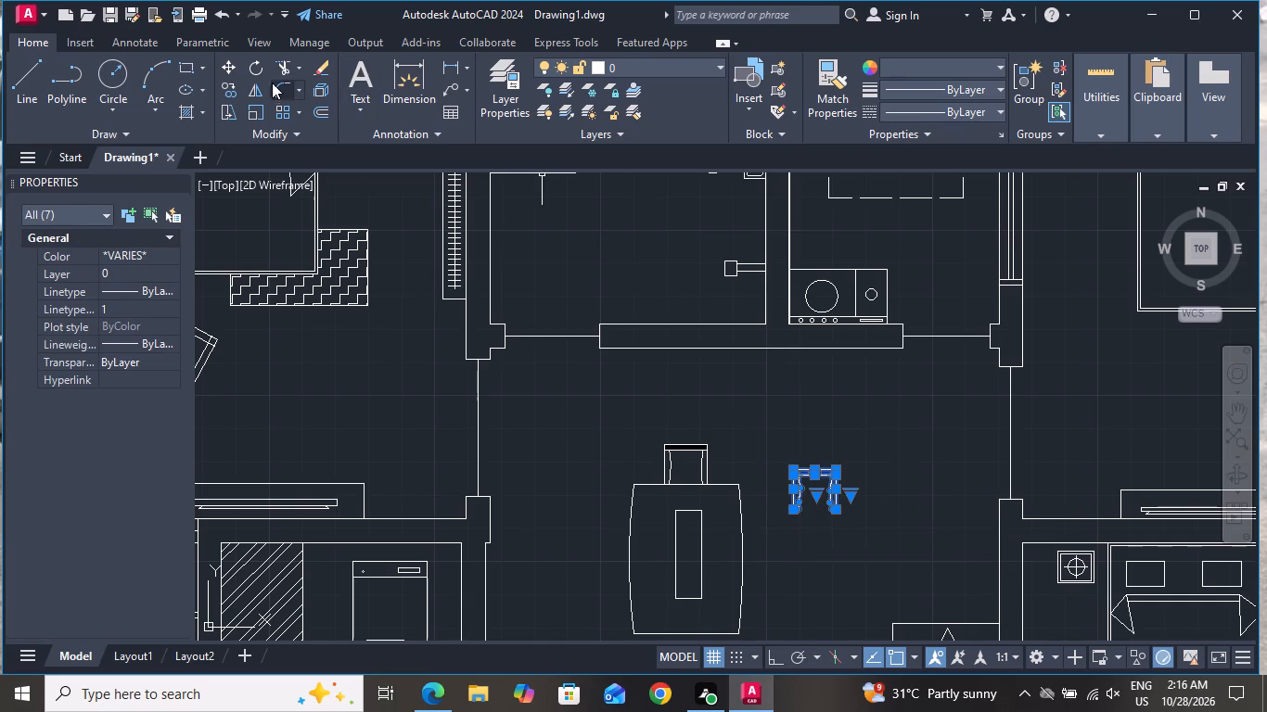
left_click(252, 63)
left_click(840, 467)
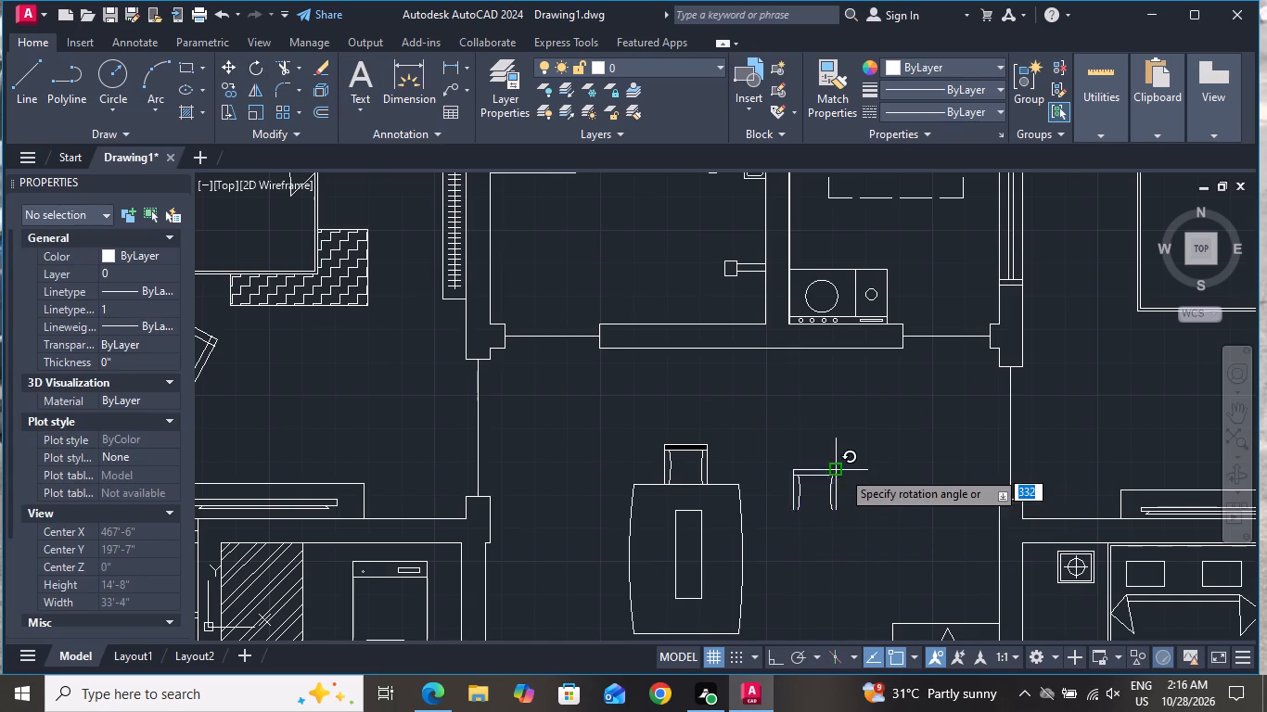
left_click(770, 660)
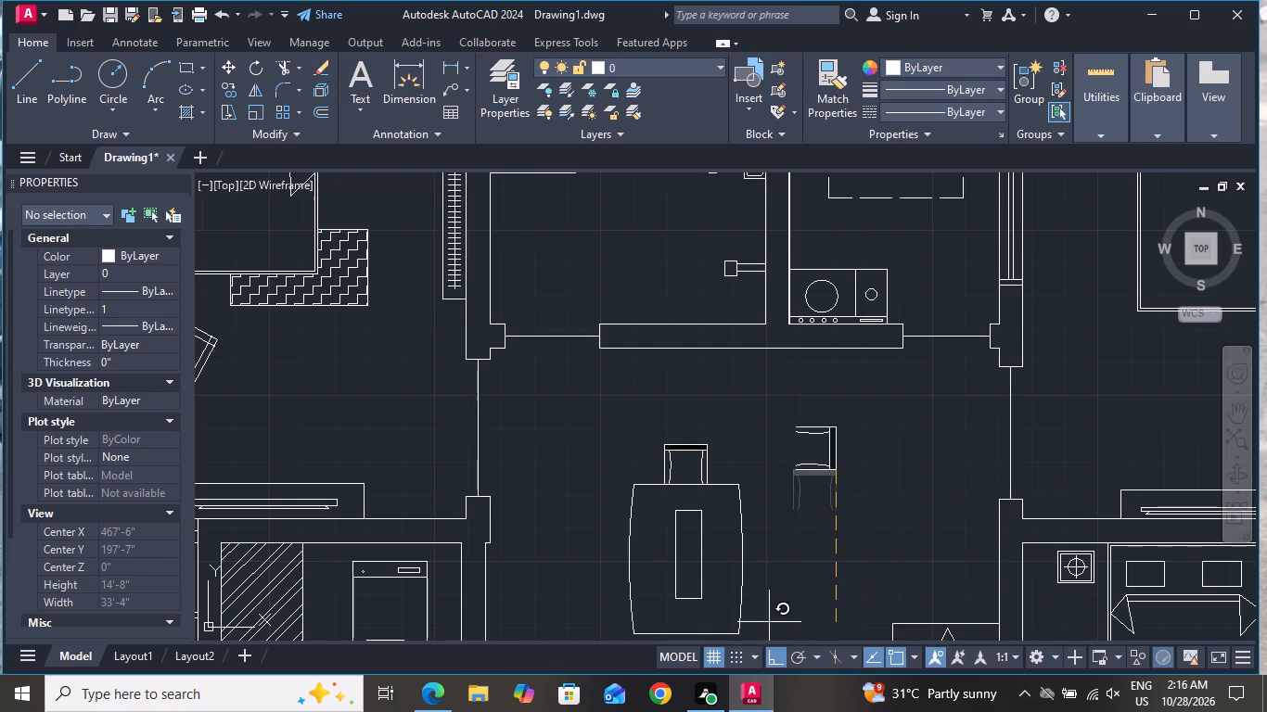
left_click(788, 552)
Move the rotated chair by its upper-left corner onto the table's right arc, just below the table's upper corner, with Ortho off.
left_click(867, 400)
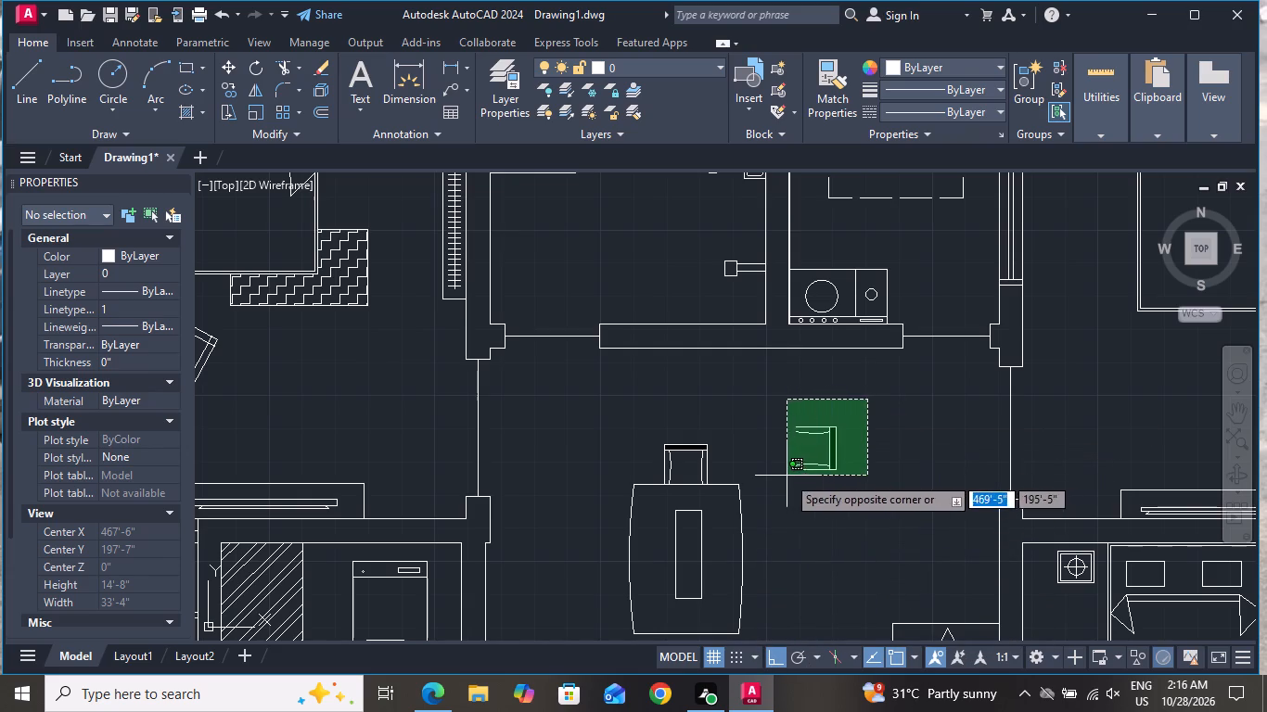
left_click(776, 491)
left_click(220, 65)
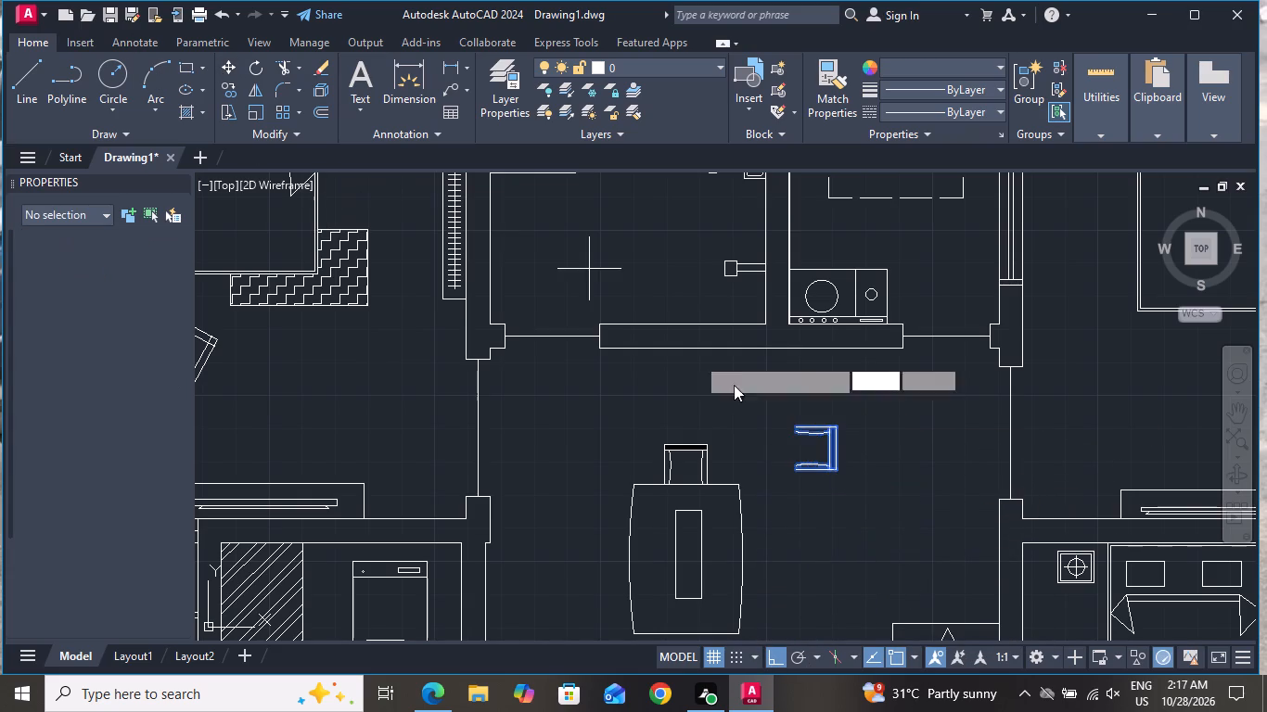
left_click(793, 422)
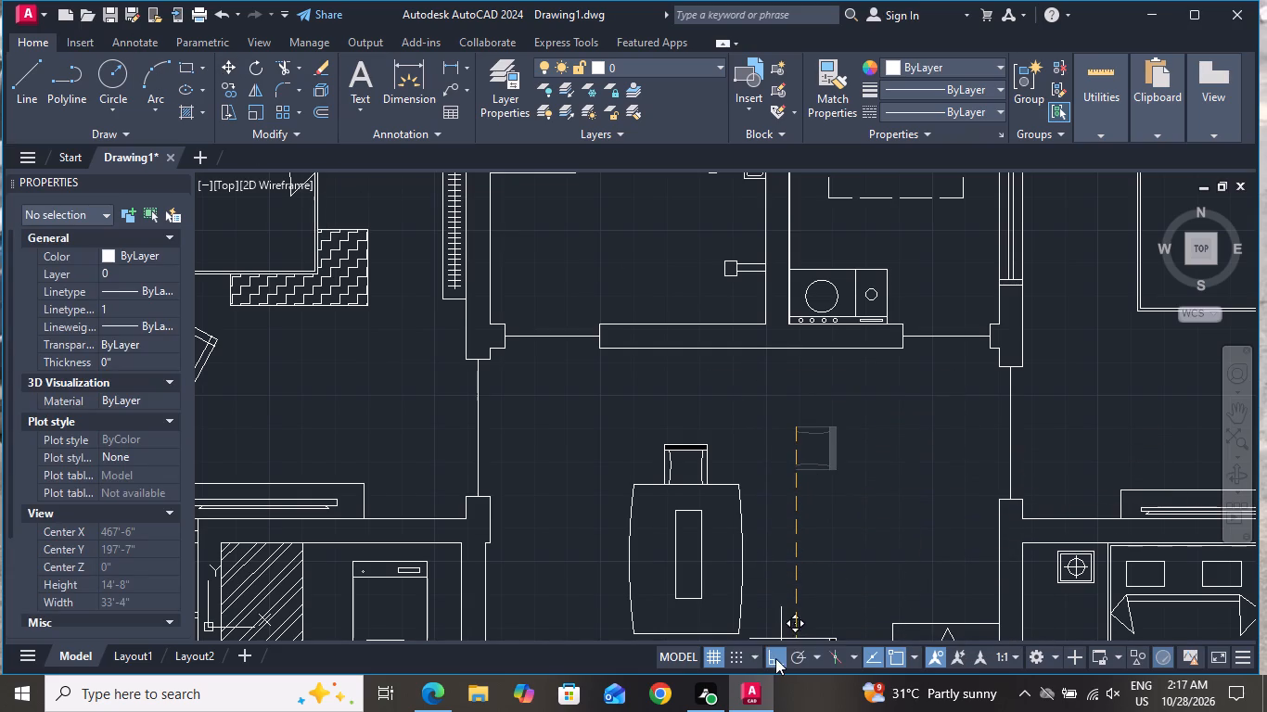
left_click(775, 658)
scroll(746, 508, "up", 3)
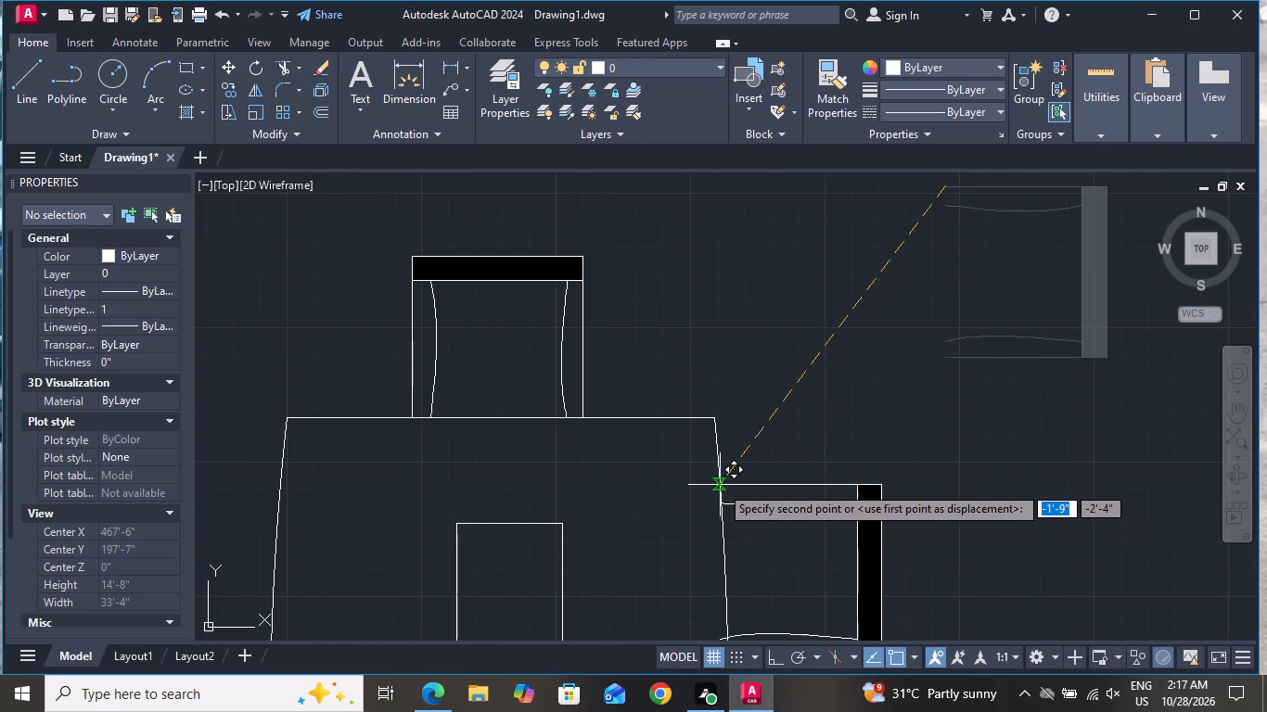
left_click(720, 478)
Shift the right-side chair slightly right so its lower inner corner meets the table's arc.
scroll(771, 457, "down", 1)
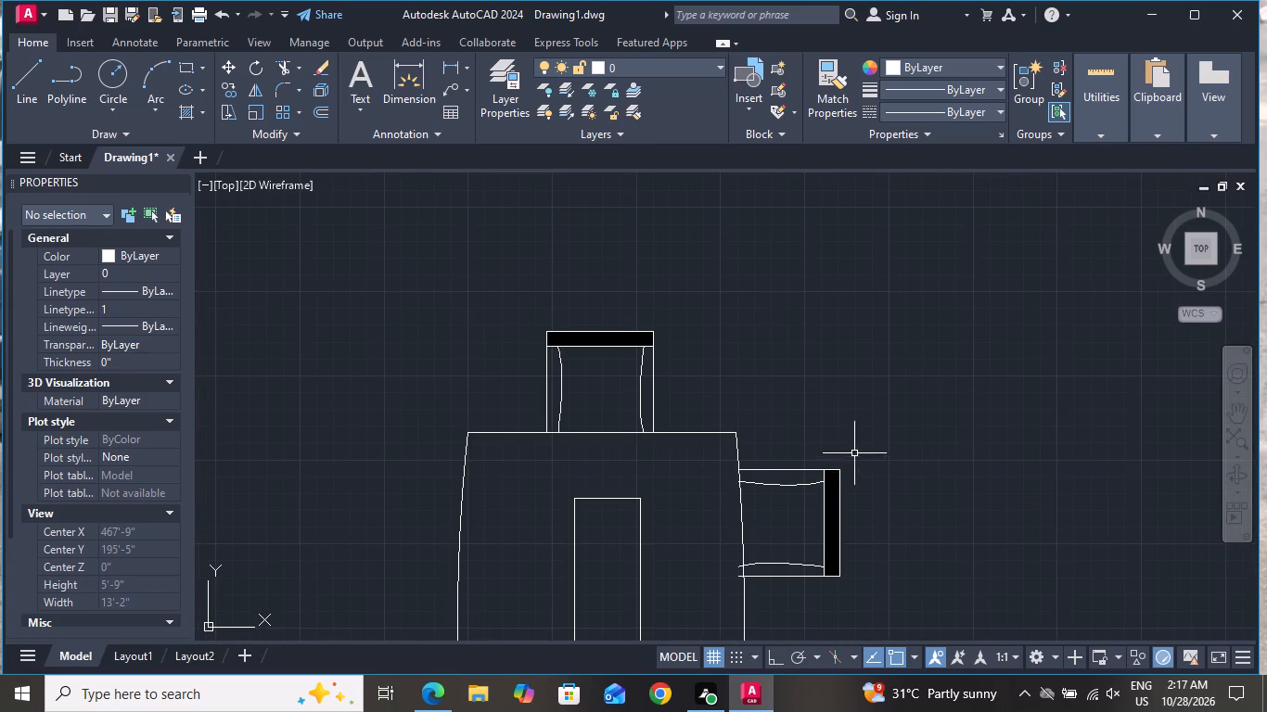
left_click(855, 452)
left_click(781, 598)
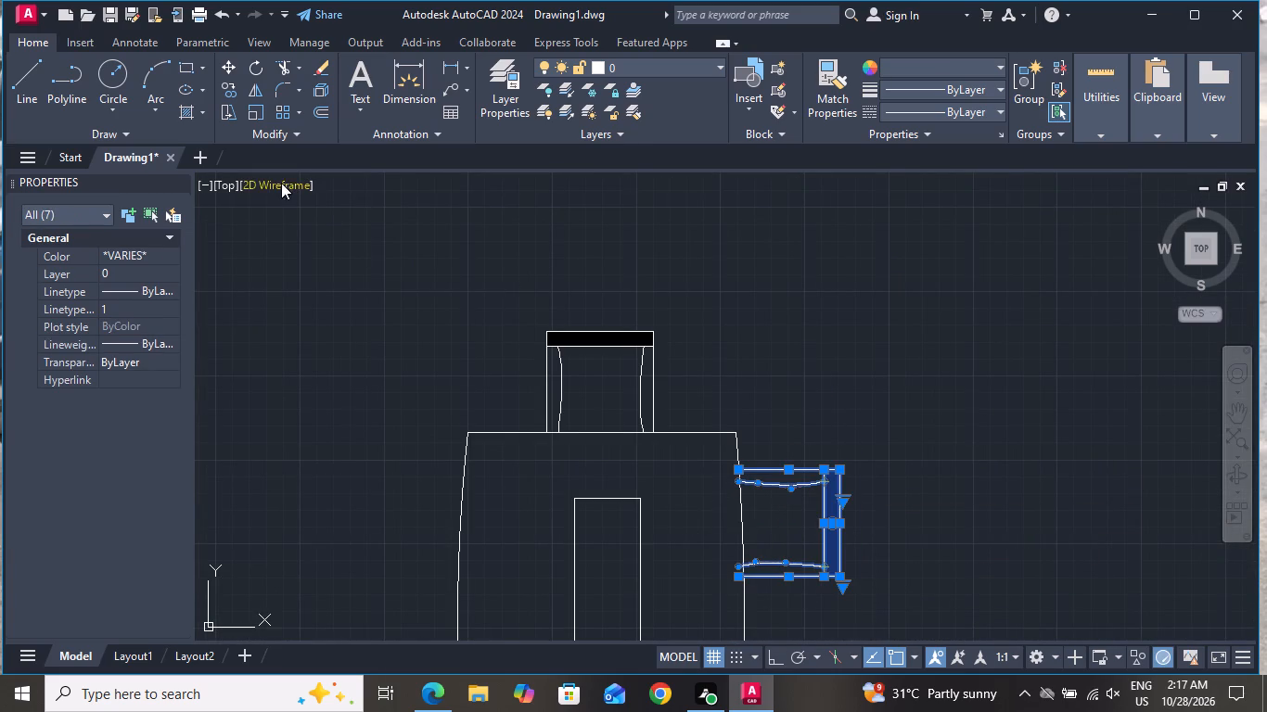
left_click(232, 67)
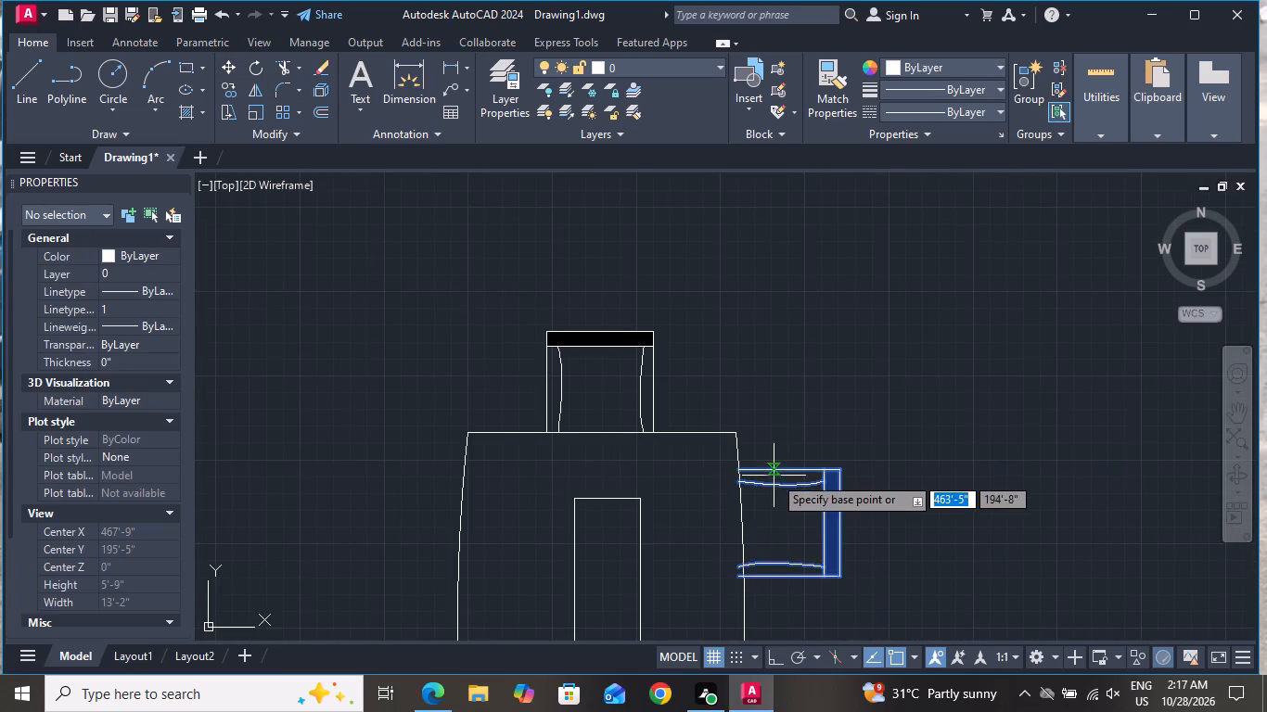
scroll(739, 584, "up", 2)
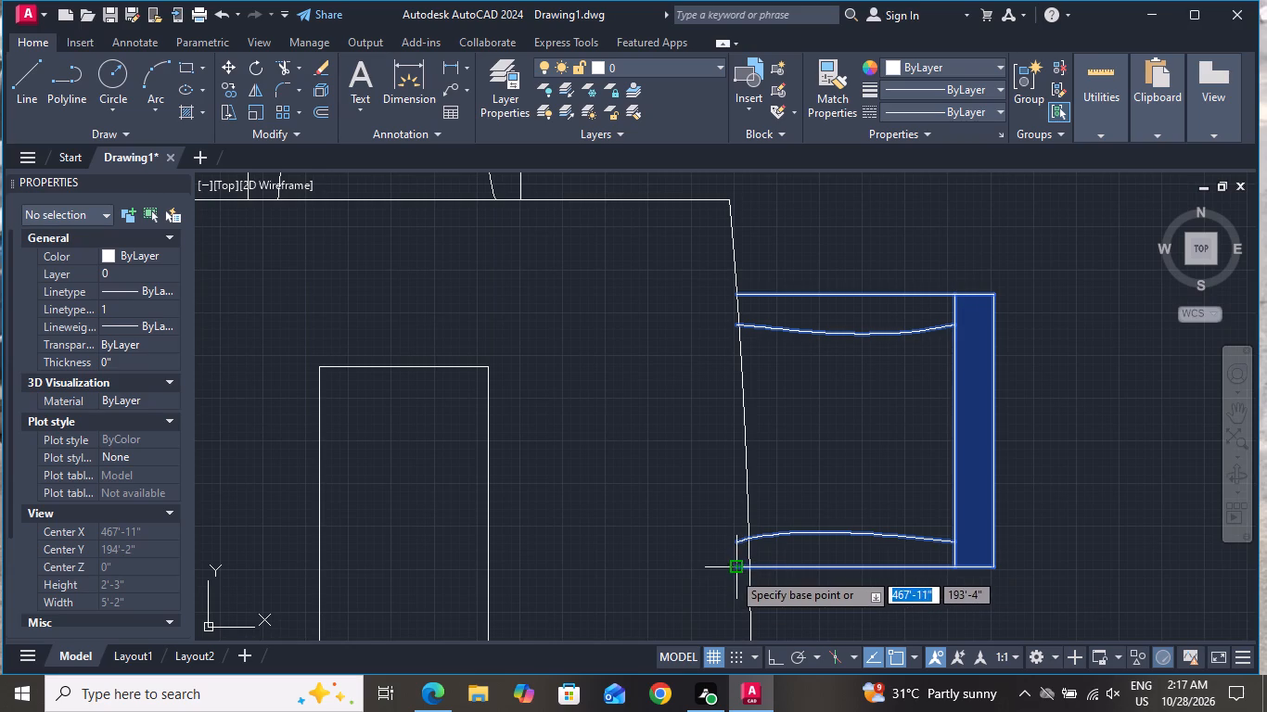
left_click(732, 571)
left_click(746, 570)
Copy the right-side chair by its upper inner corner to a point about 1'-7" lower on the table's right arc.
scroll(946, 521, "down", 2)
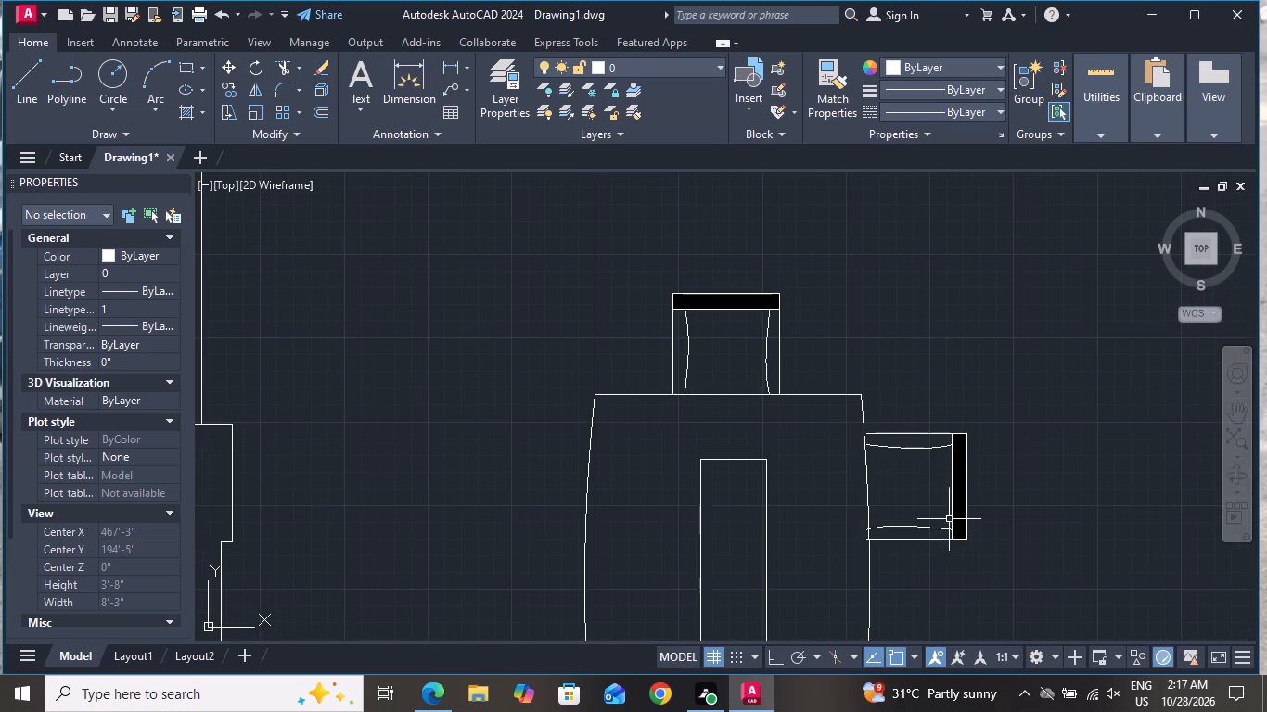
left_click(1004, 421)
left_click(917, 573)
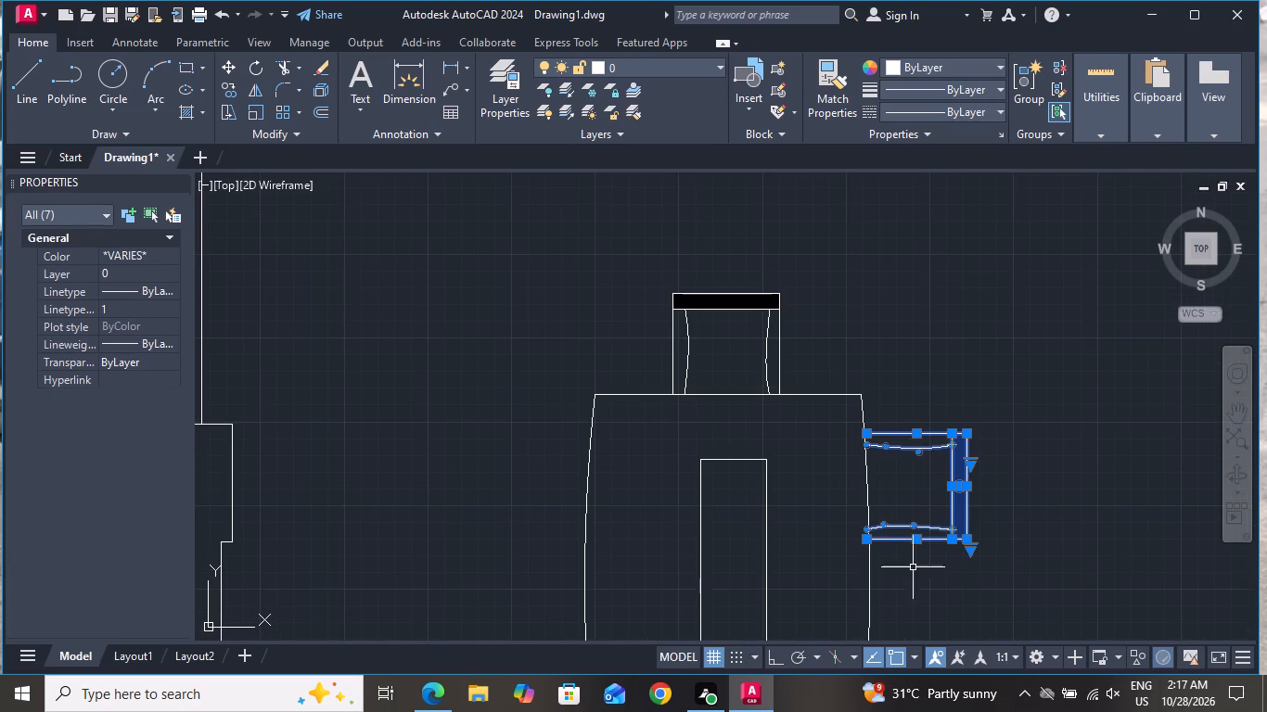
left_click(224, 89)
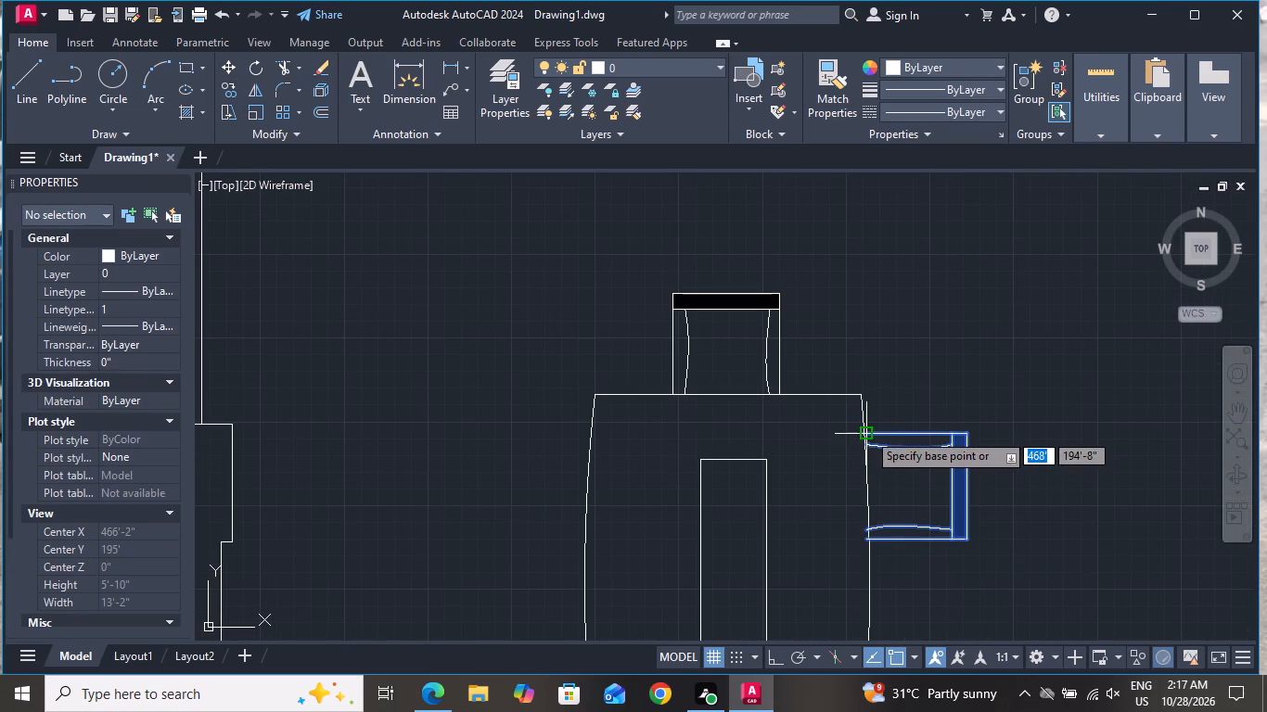
left_click(871, 432)
scroll(877, 430, "down", 2)
scroll(885, 500, "up", 1)
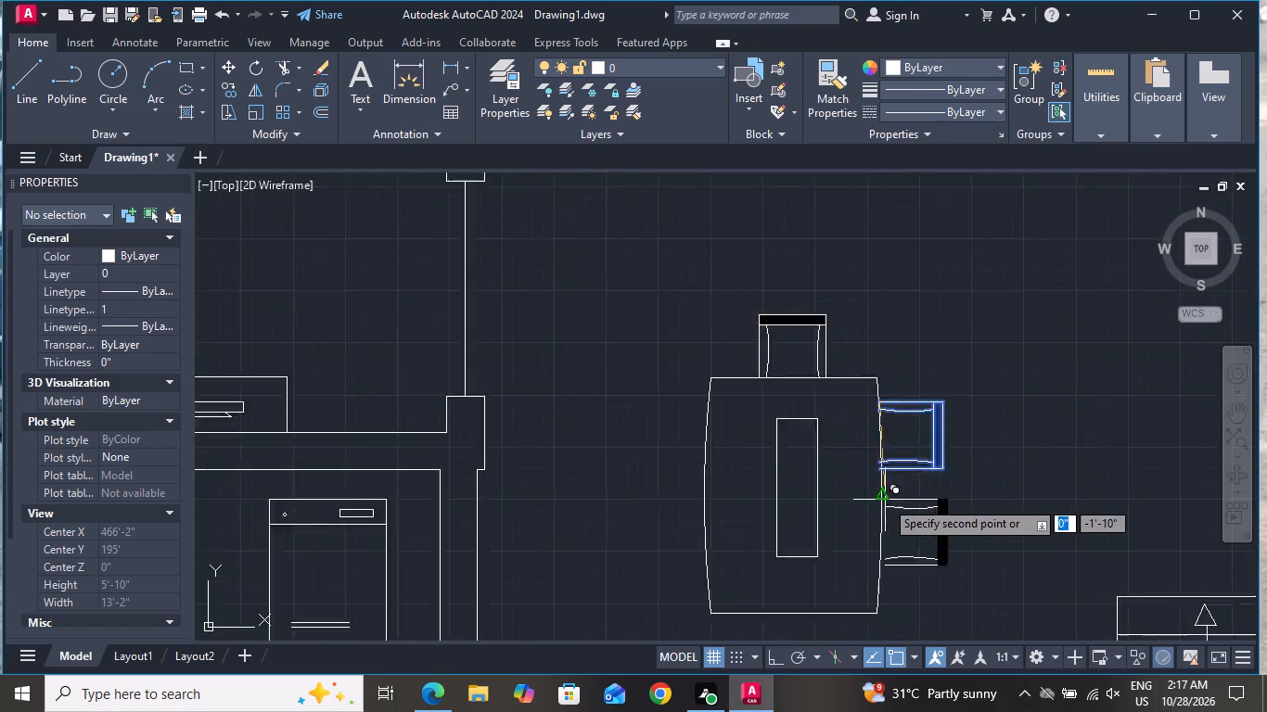
scroll(885, 500, "up", 3)
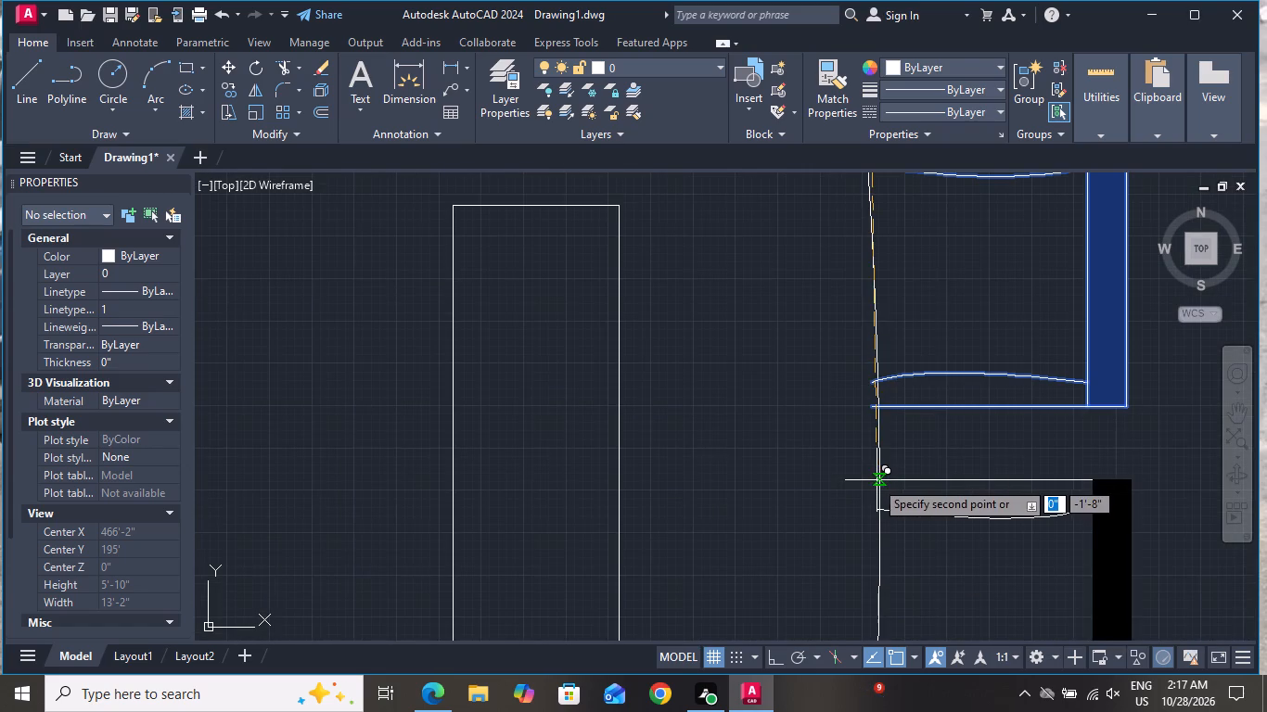
left_click(880, 463)
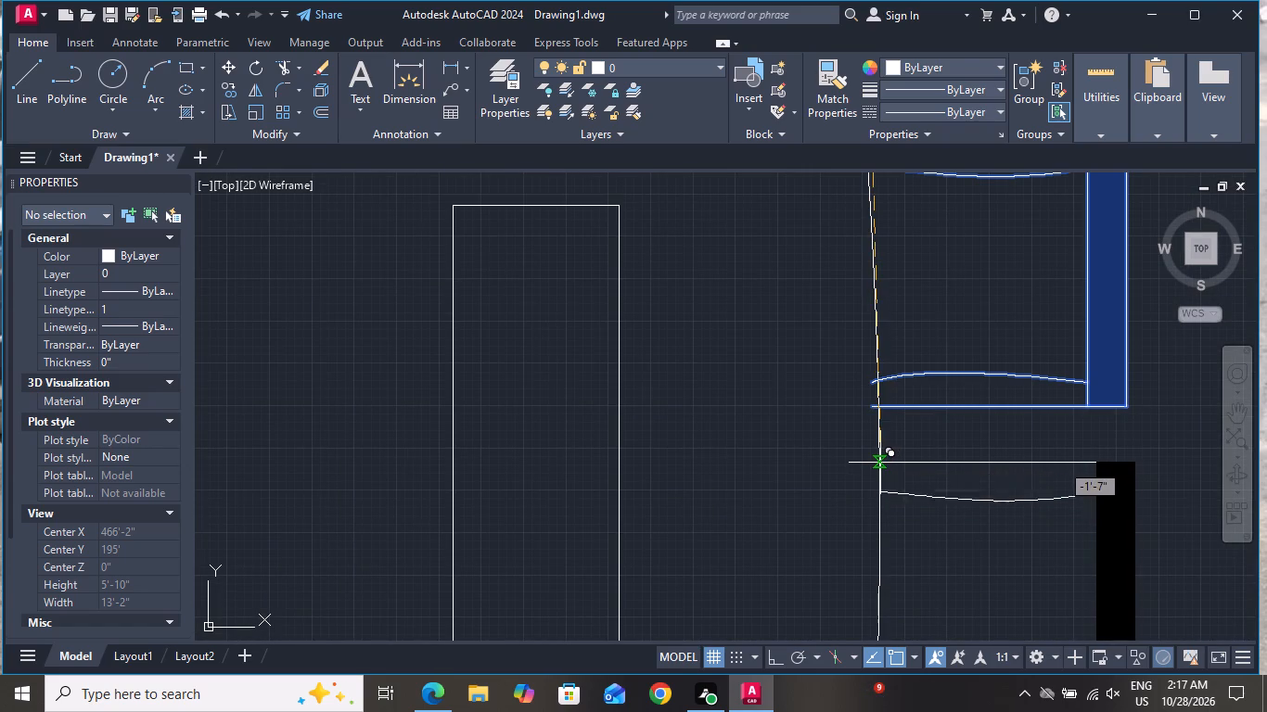
scroll(894, 455, "down", 4)
scroll(915, 514, "up", 2)
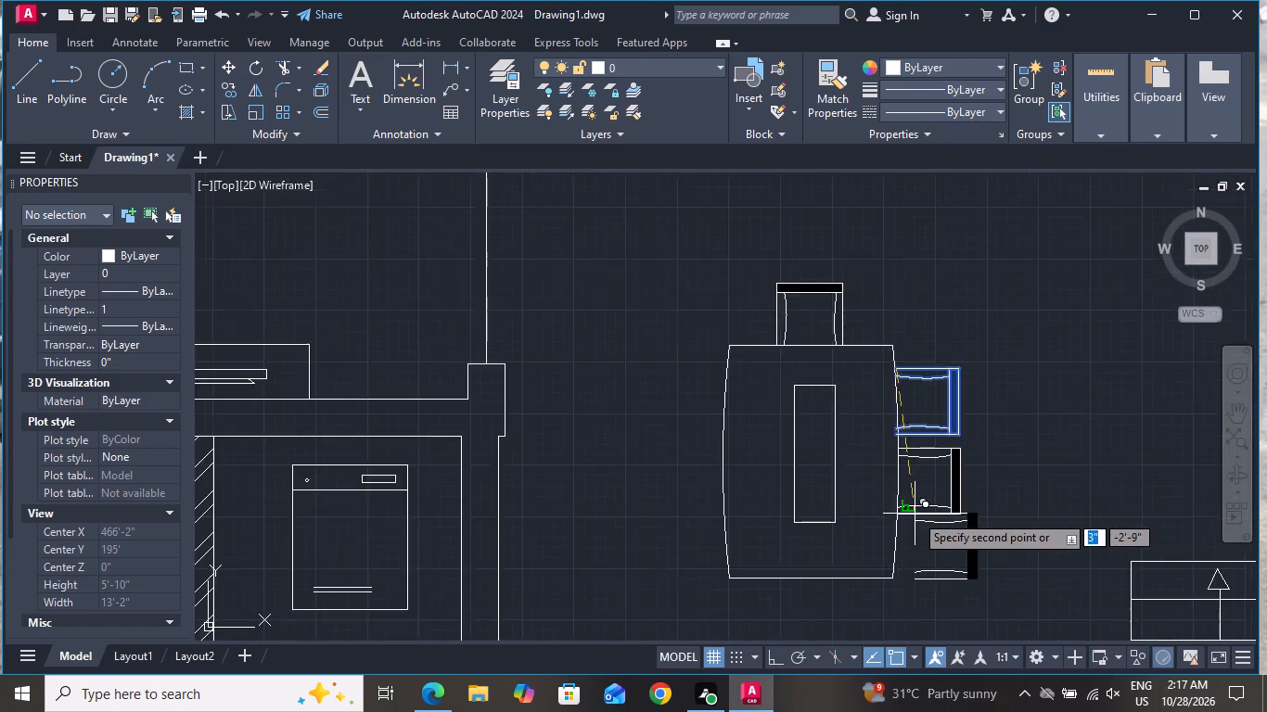
scroll(915, 514, "up", 2)
scroll(915, 514, "down", 2)
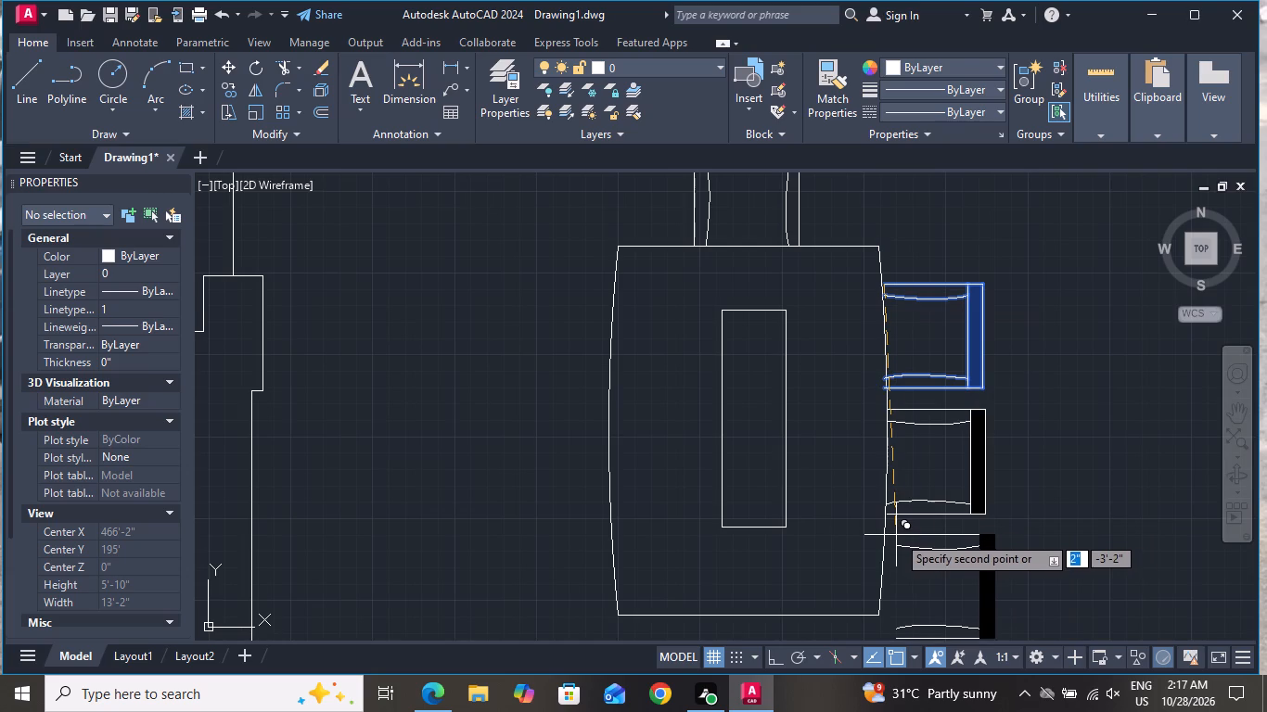
scroll(793, 515, "down", 2)
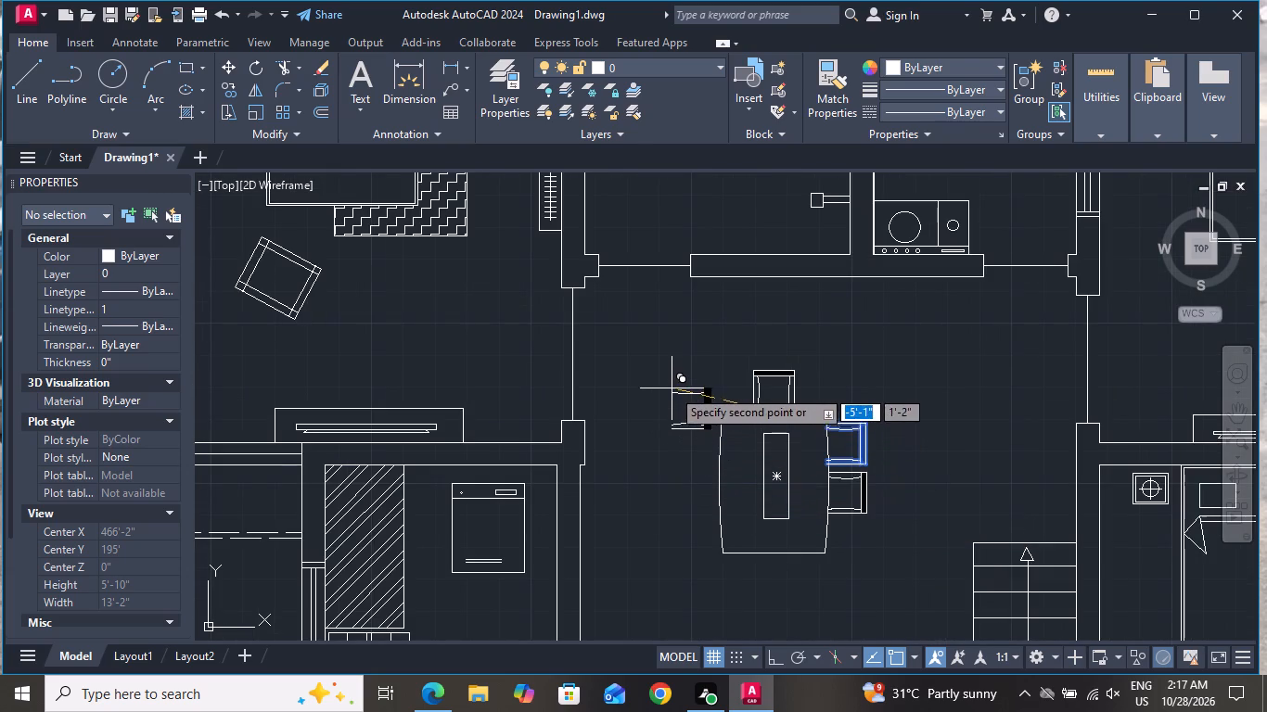
right_click(672, 371)
left_click(702, 398)
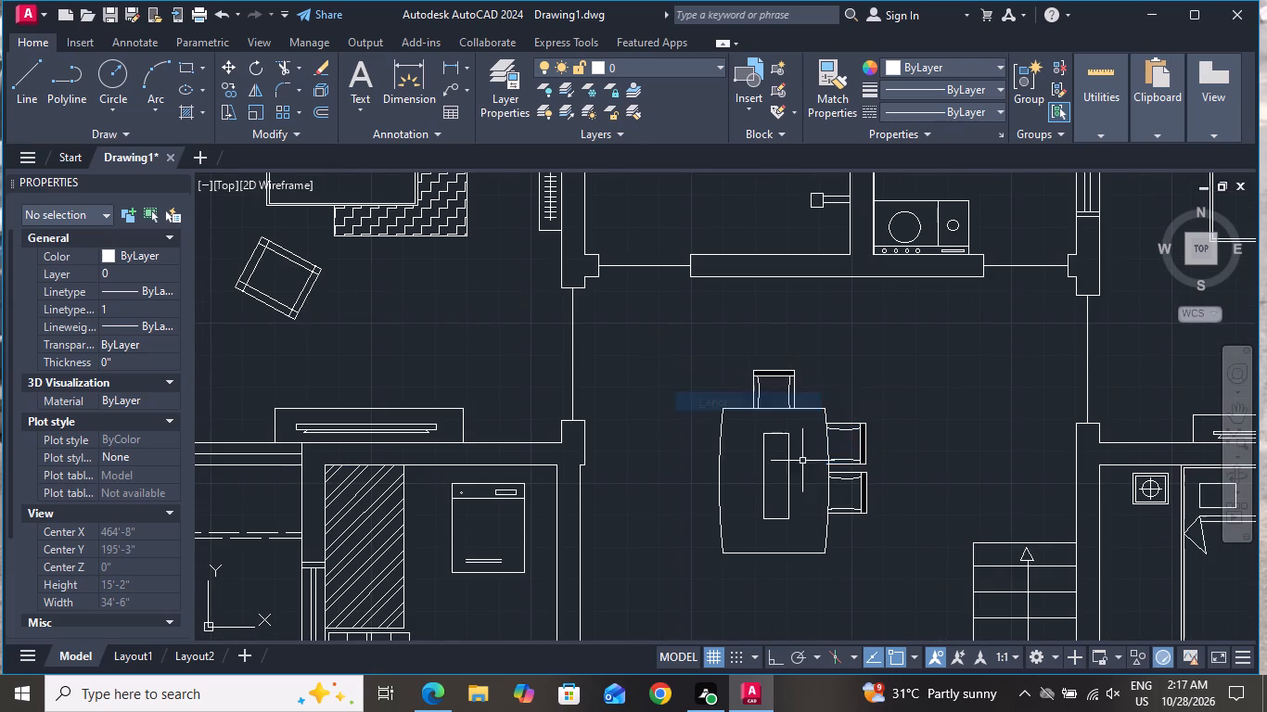
Move the lower right-side chair about 8" further down, keeping its upper inner corner on the table's right arc.
scroll(873, 495, "up", 2)
left_click(871, 435)
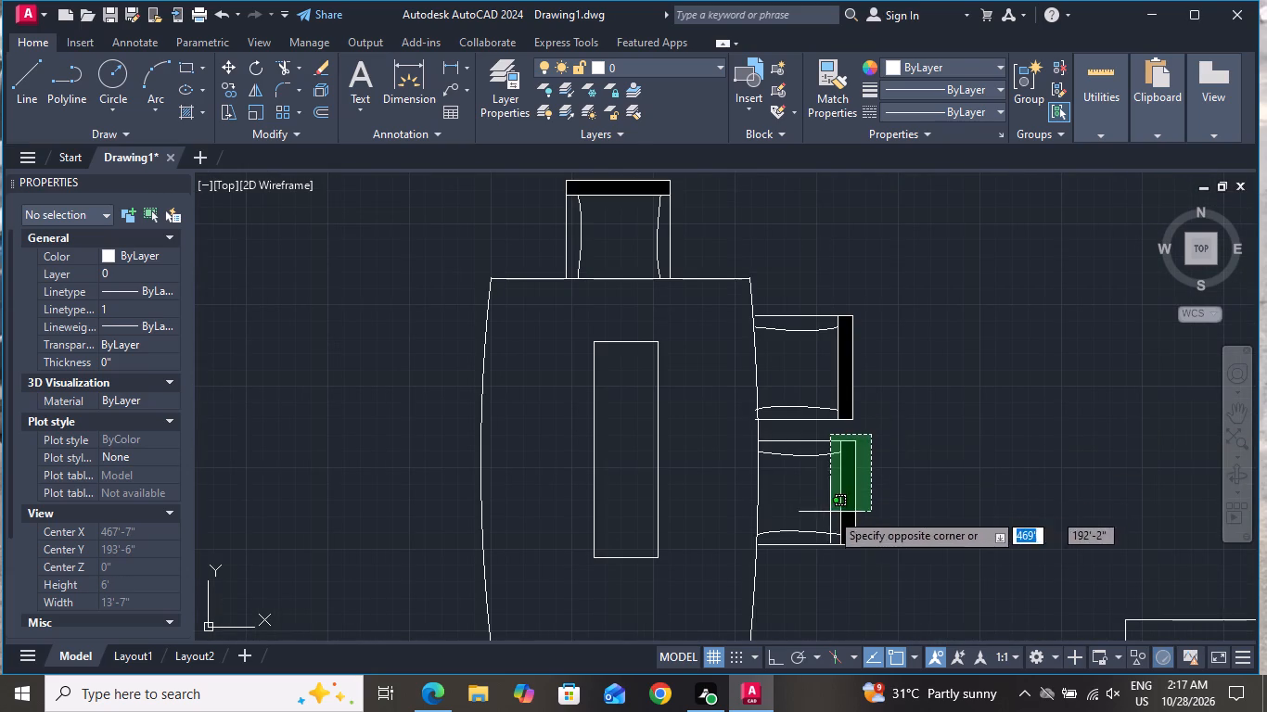
left_click(774, 561)
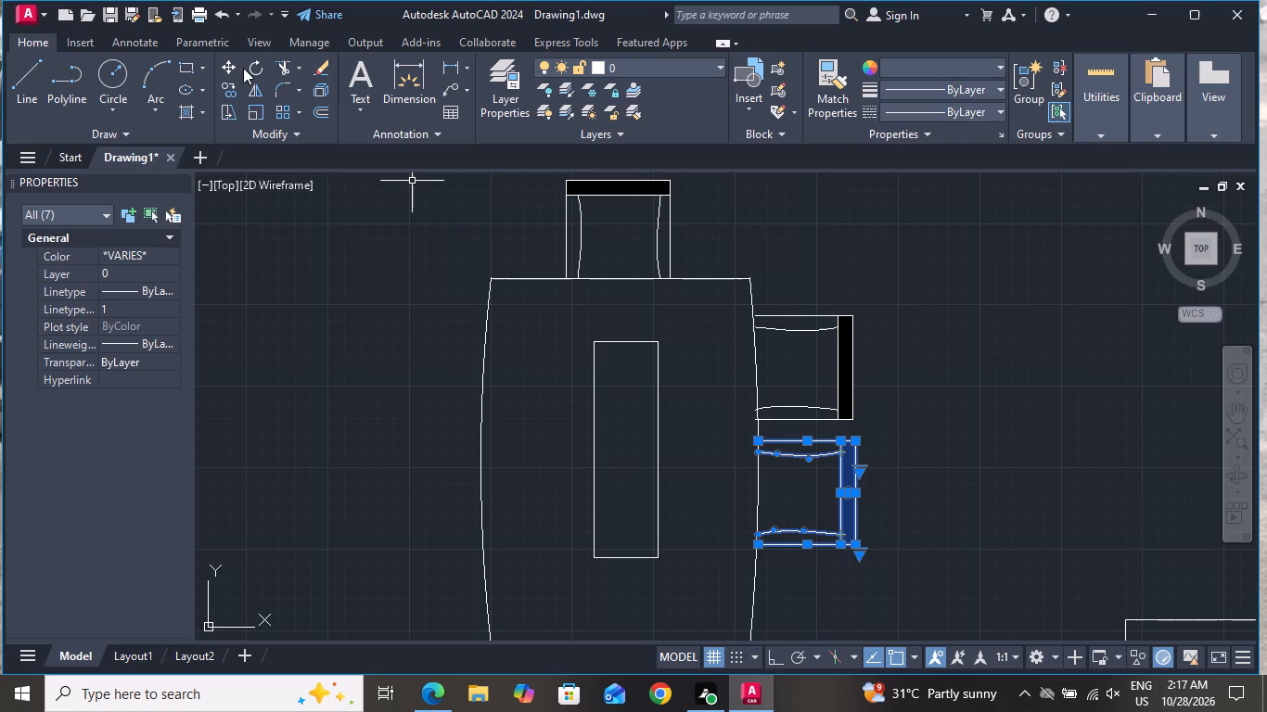
left_click(229, 66)
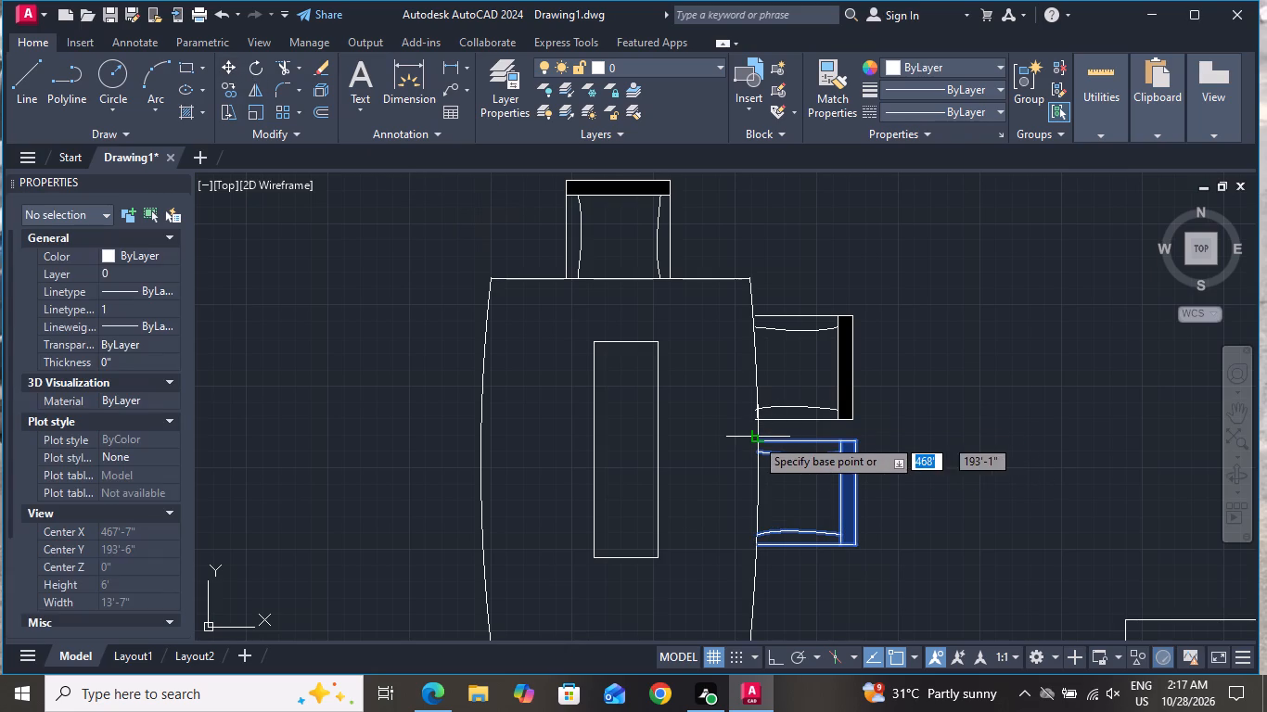
left_click(756, 438)
scroll(762, 490, "down", 1)
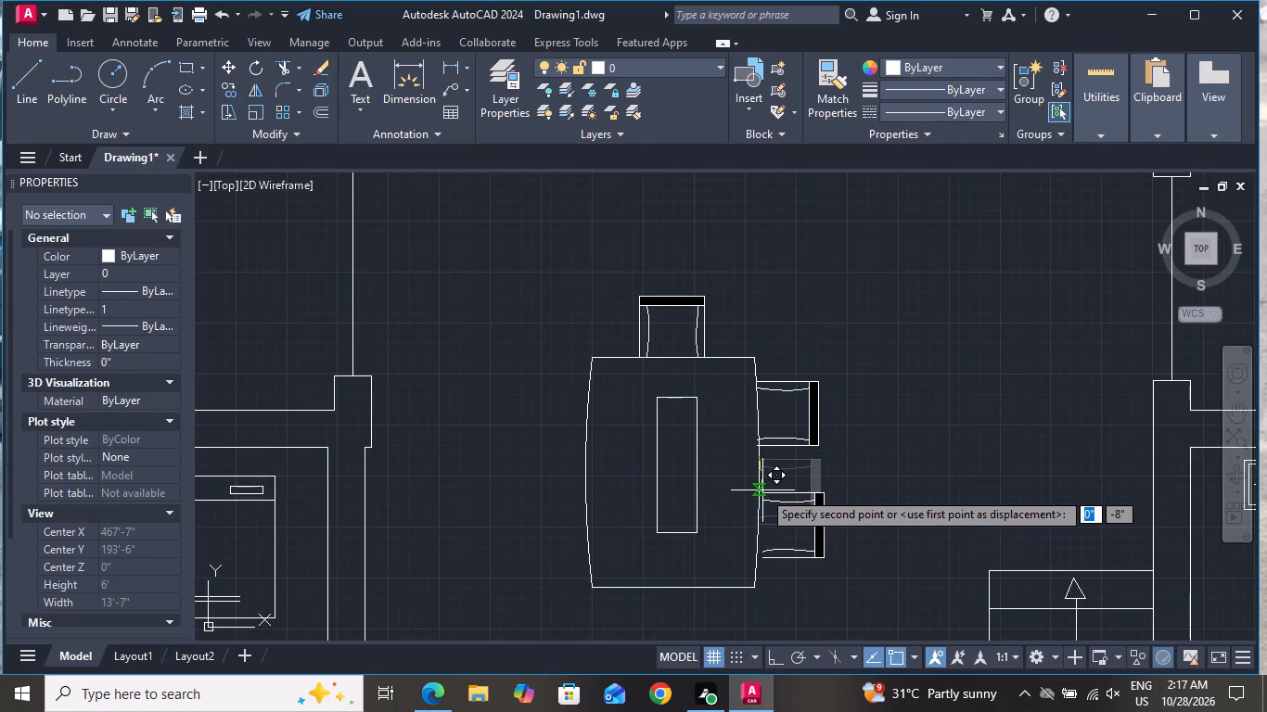
scroll(761, 498, "up", 2)
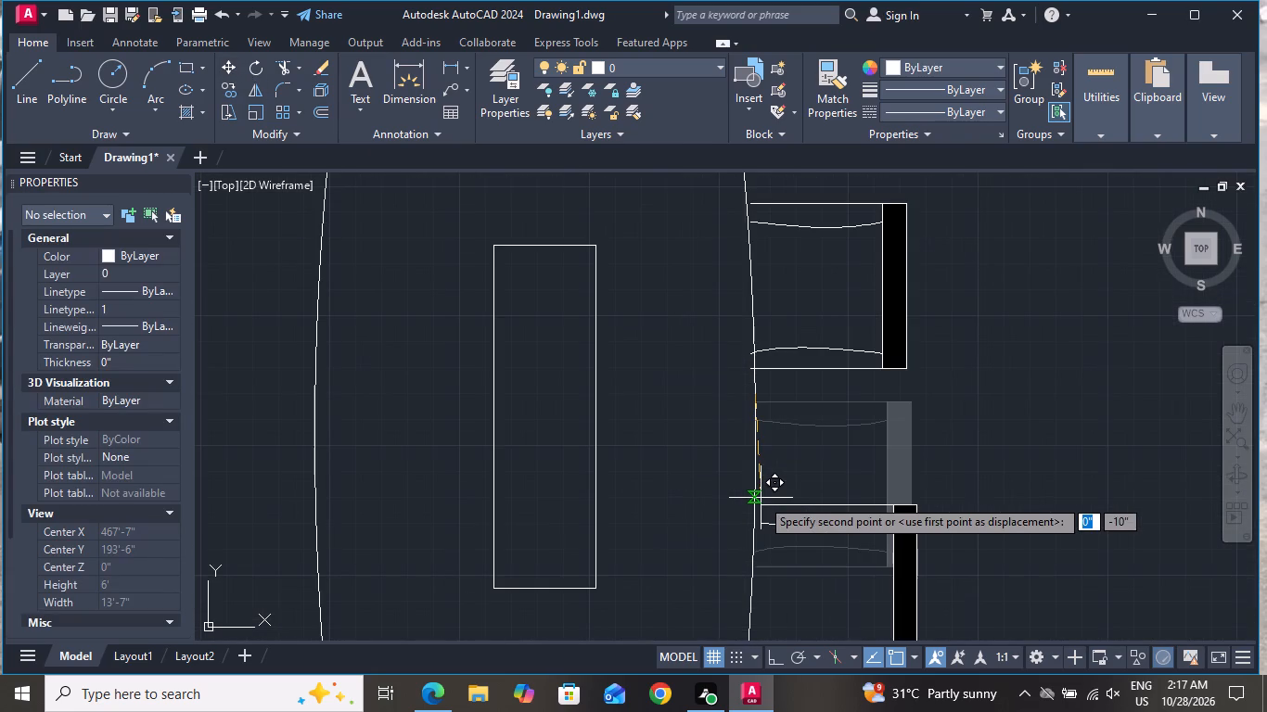
left_click(757, 473)
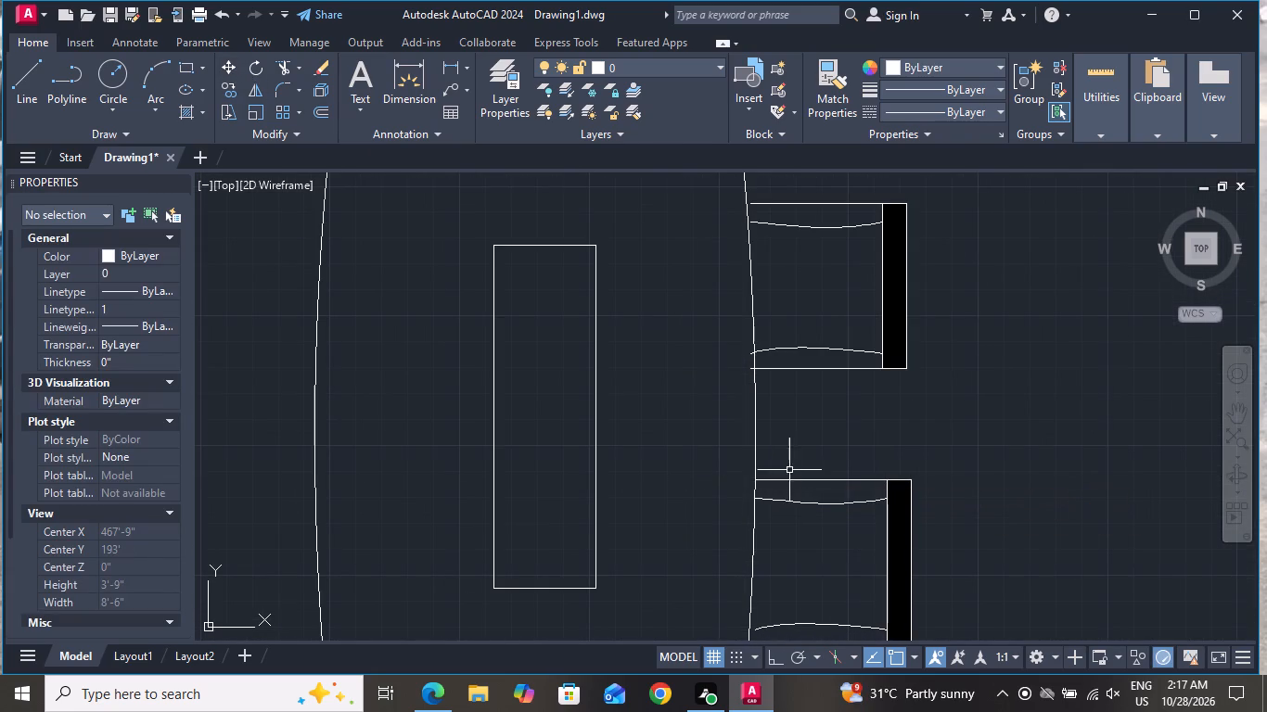
Copy the lower right-side chair to the open floor between the table and the room's right wall.
scroll(789, 469, "down", 3)
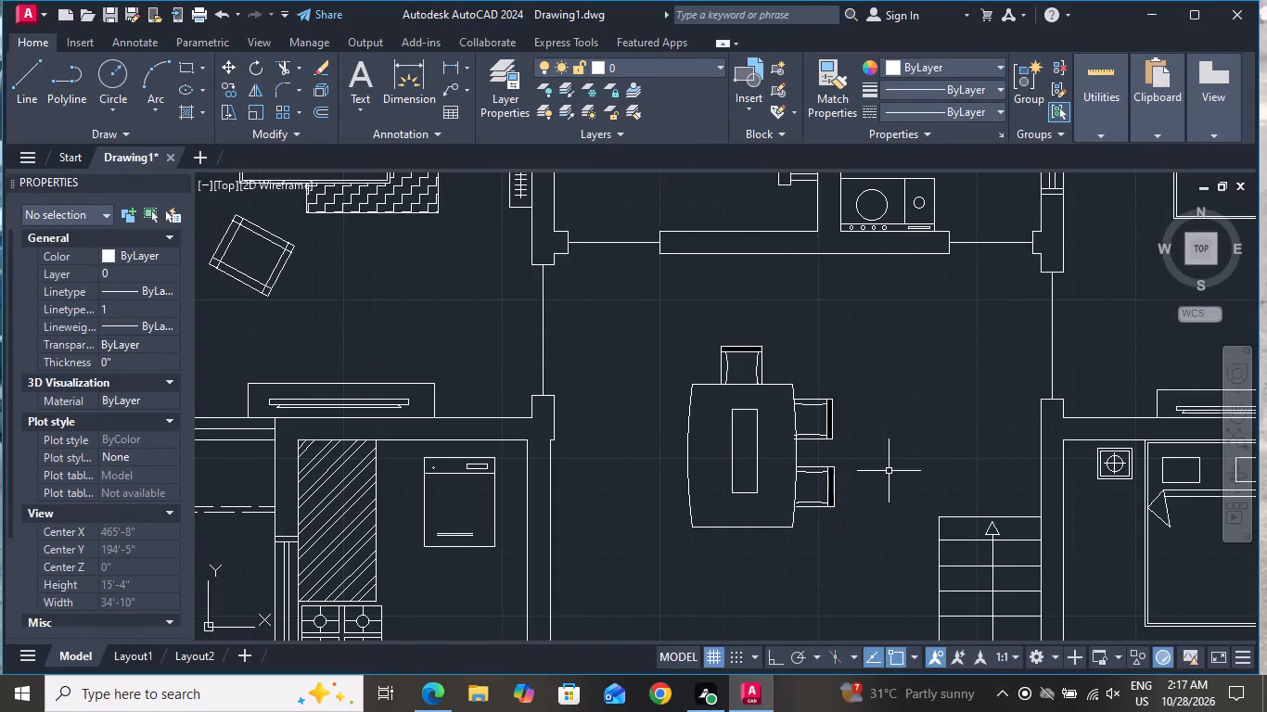
scroll(839, 512, "up", 1)
left_click(846, 436)
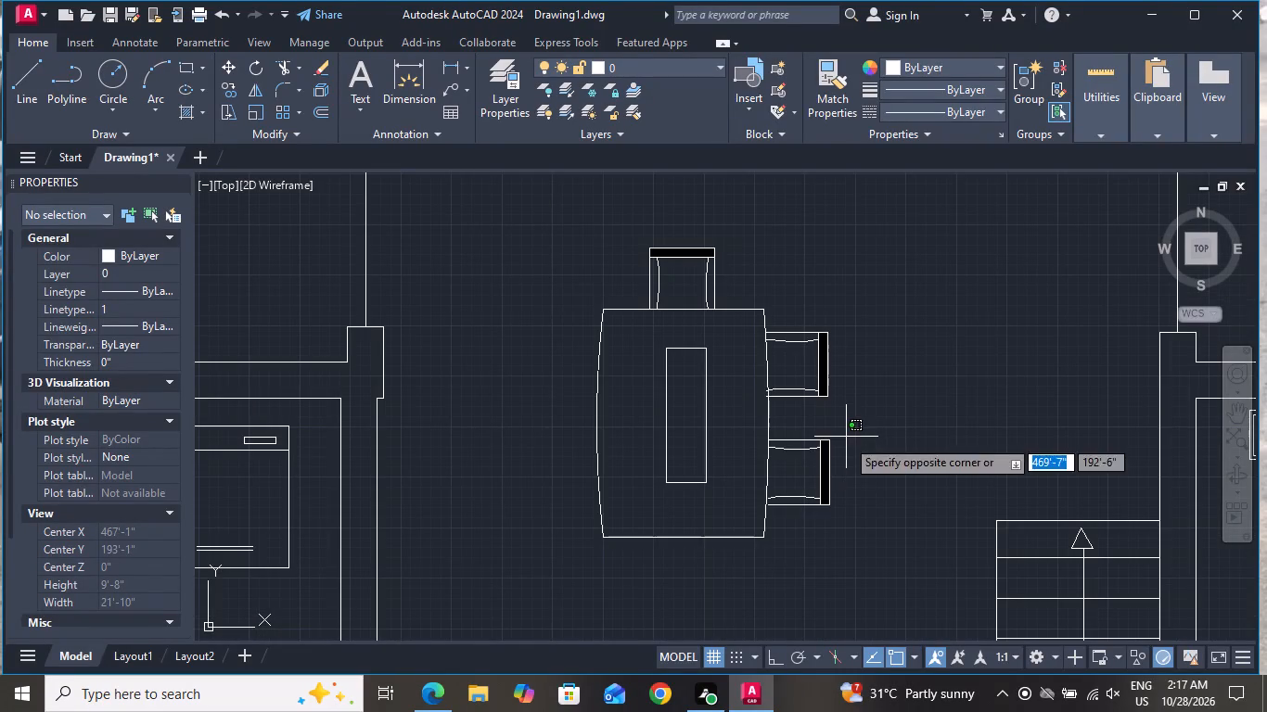
left_click(796, 515)
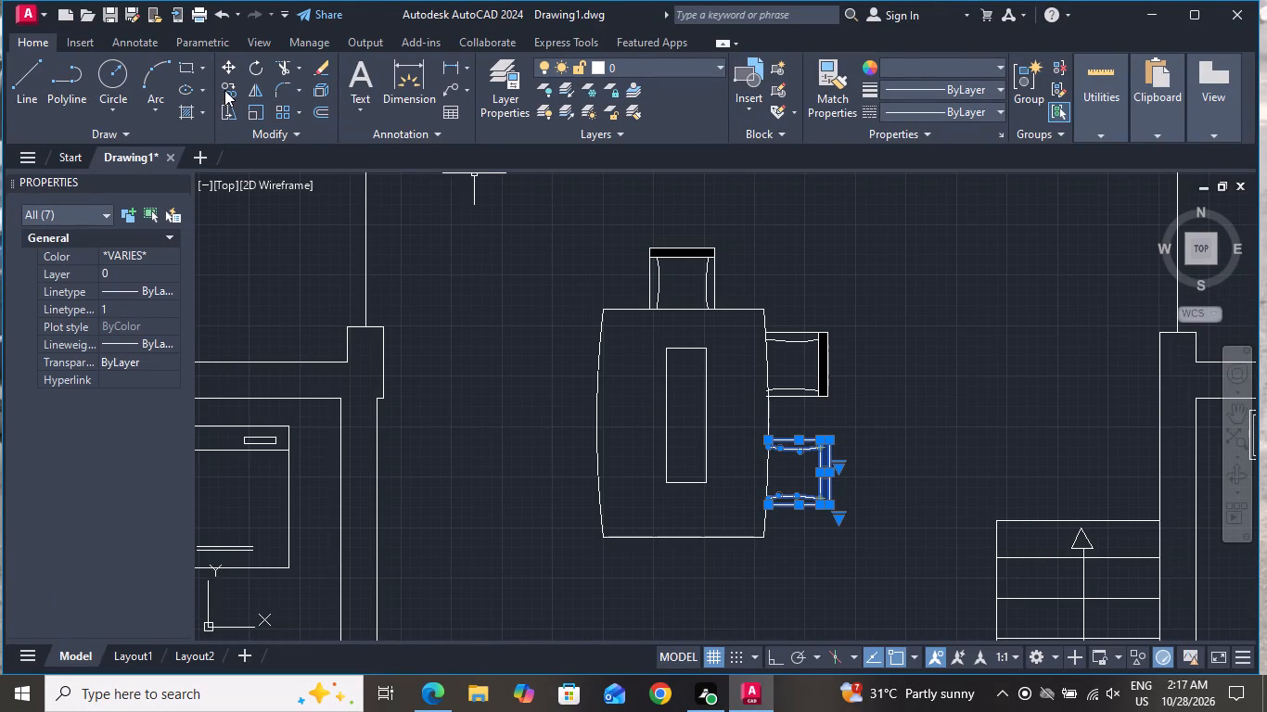
left_click(224, 89)
left_click(808, 483)
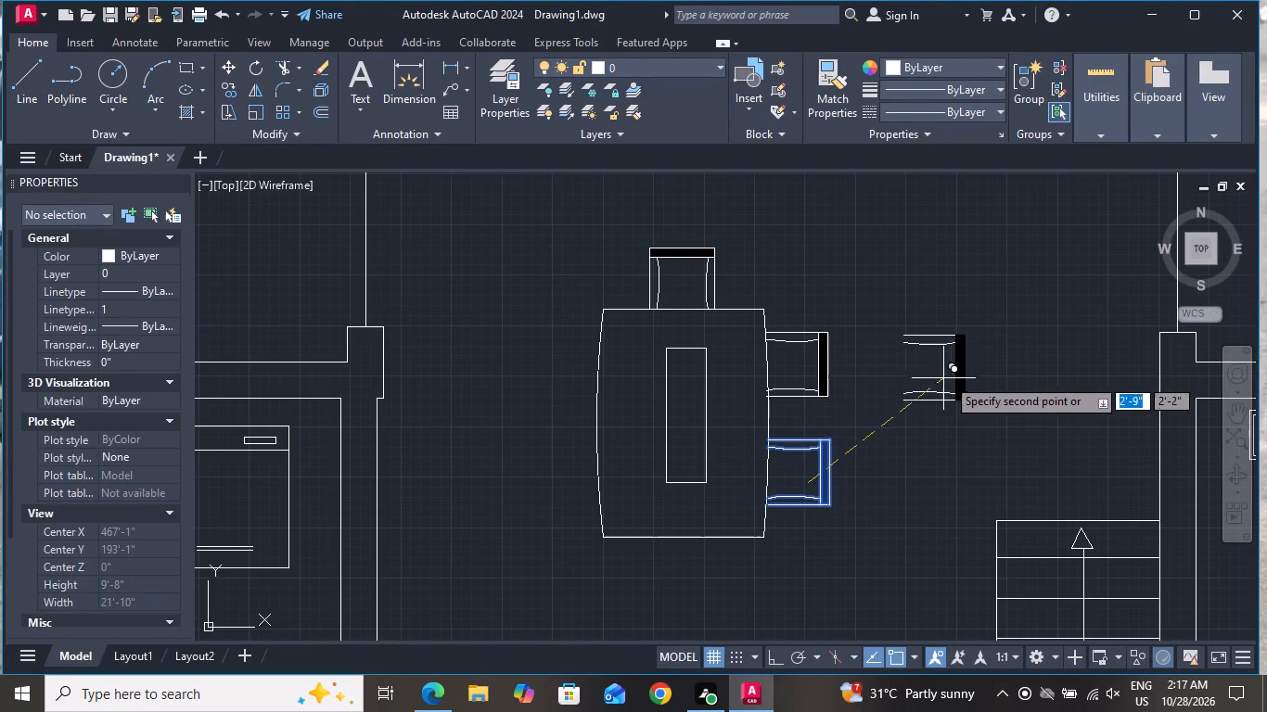
left_click(966, 354)
right_click(966, 354)
left_click(984, 379)
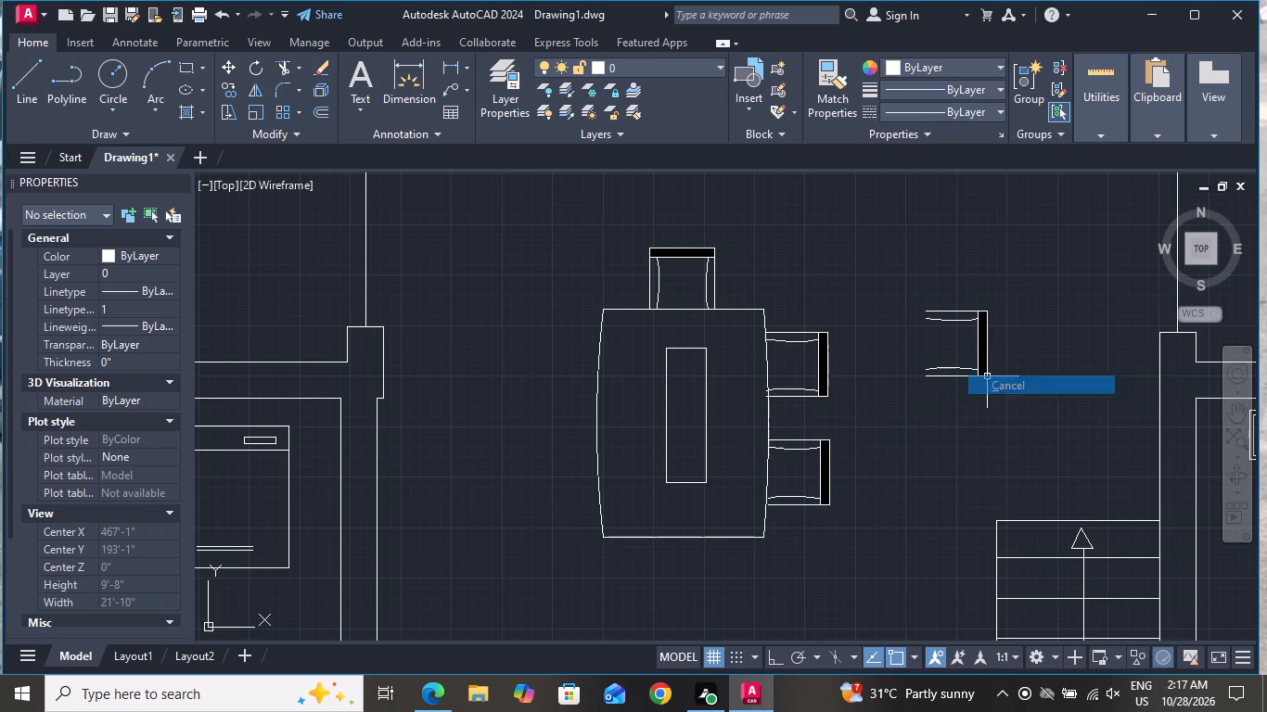
Rotate the spare chair 180° about its lower-right corner with Ortho on, so its backrest faces left.
left_click(1020, 304)
left_click(908, 393)
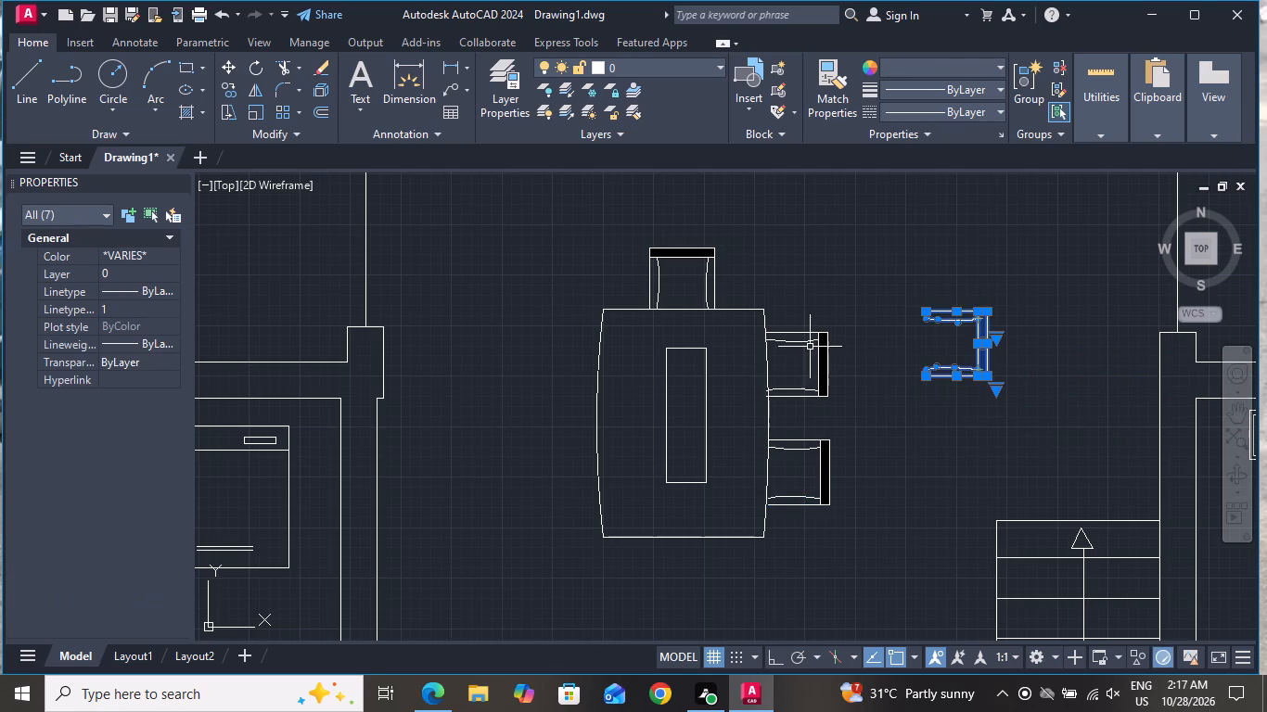
left_click(262, 68)
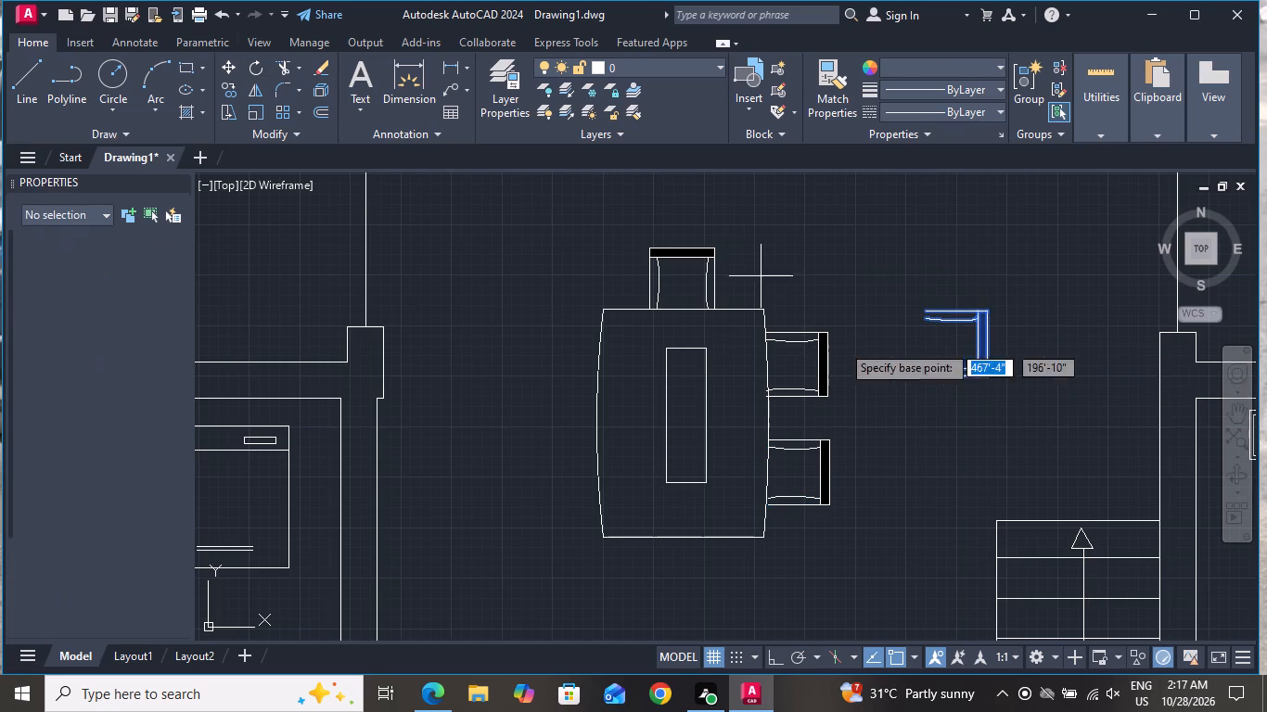
left_click(996, 377)
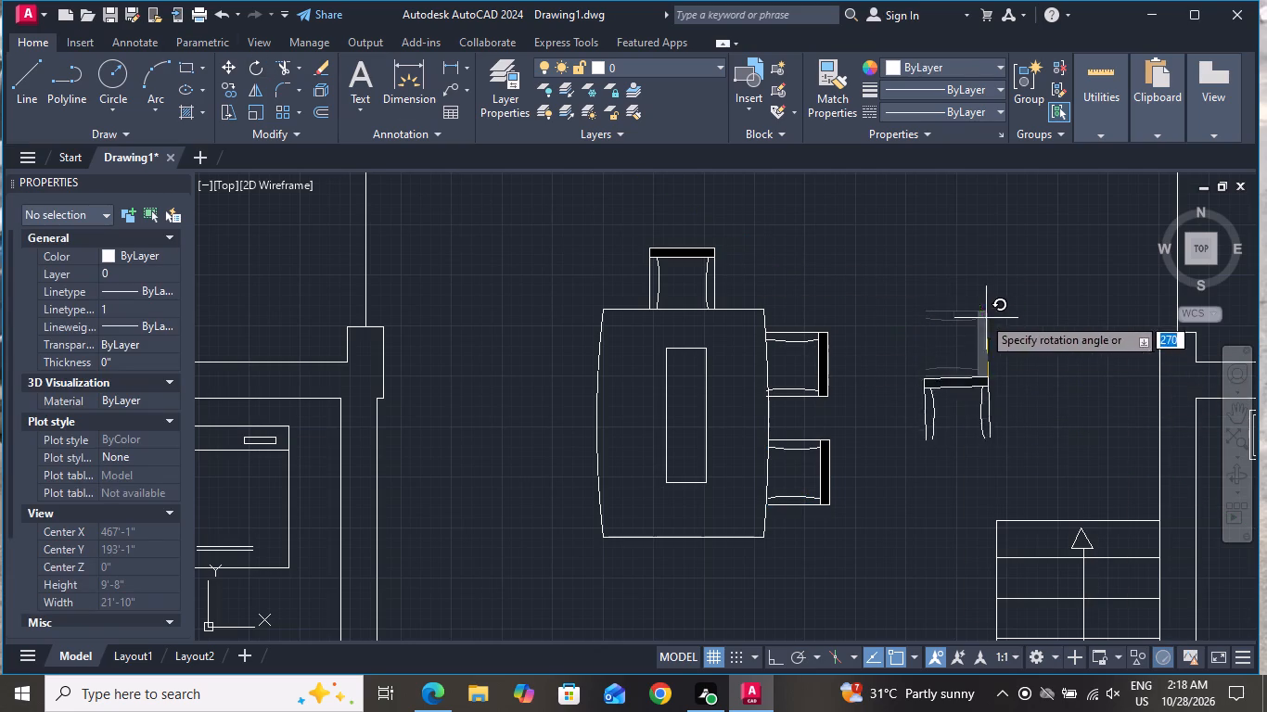
left_click(773, 661)
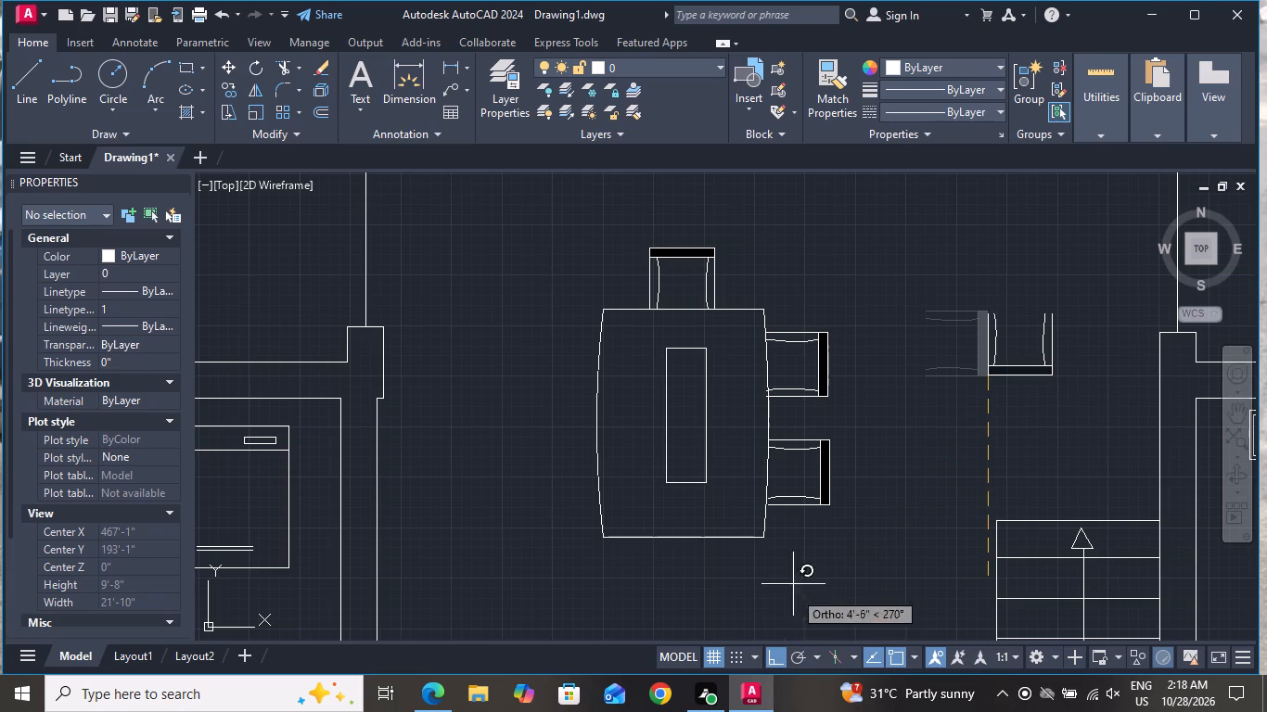
left_click(892, 311)
Move the rotated chair by its upper-right corner onto the table's left arc, just below the table's upper corner, with Ortho off.
left_click(1083, 361)
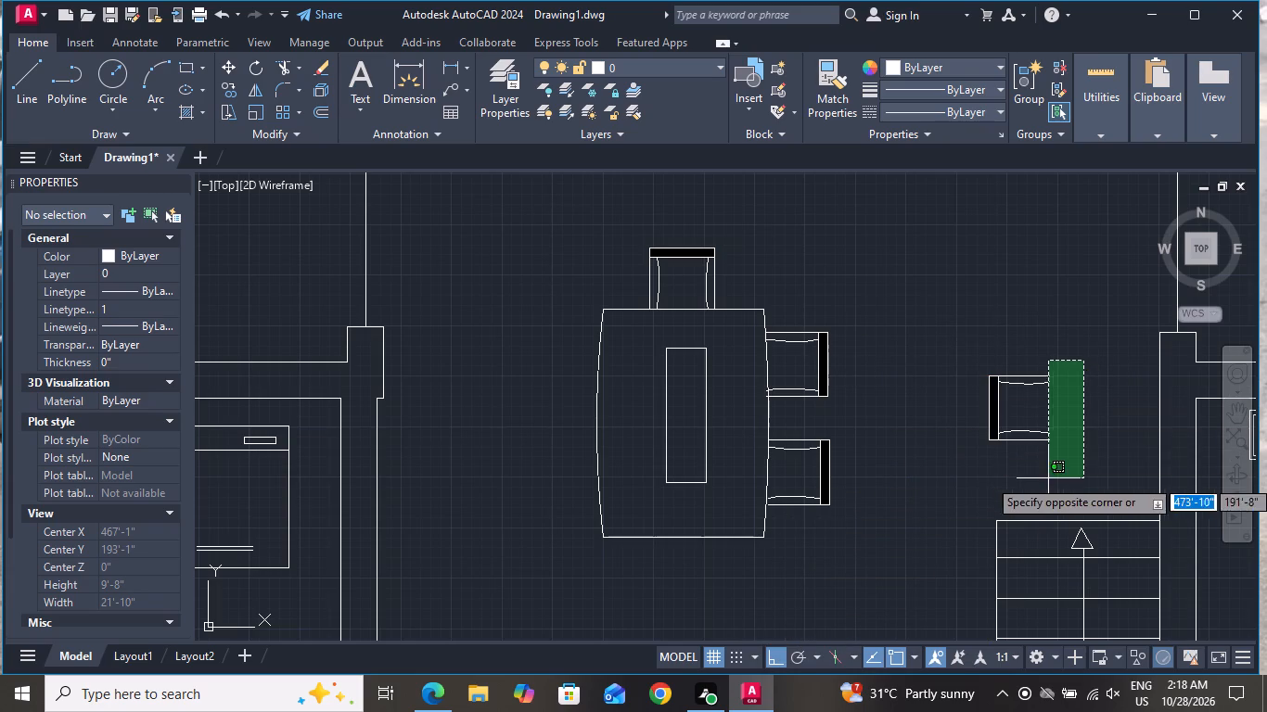
left_click(958, 482)
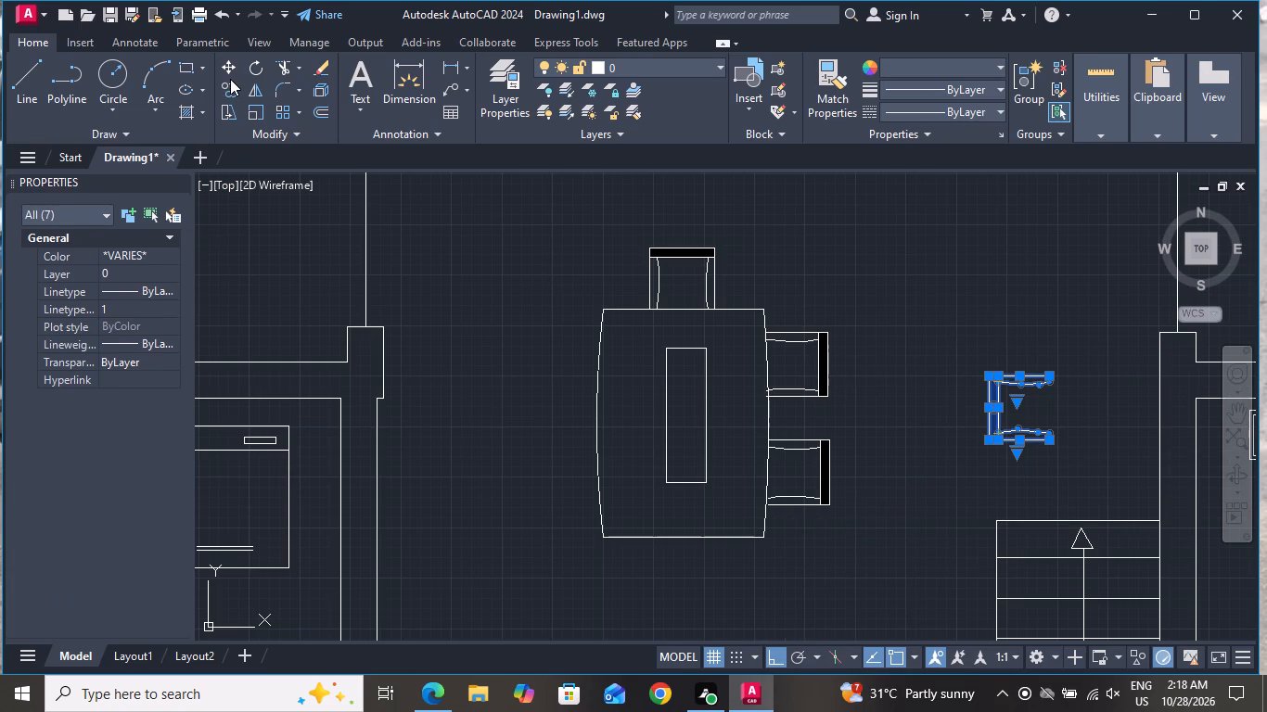
left_click(228, 72)
left_click(1058, 373)
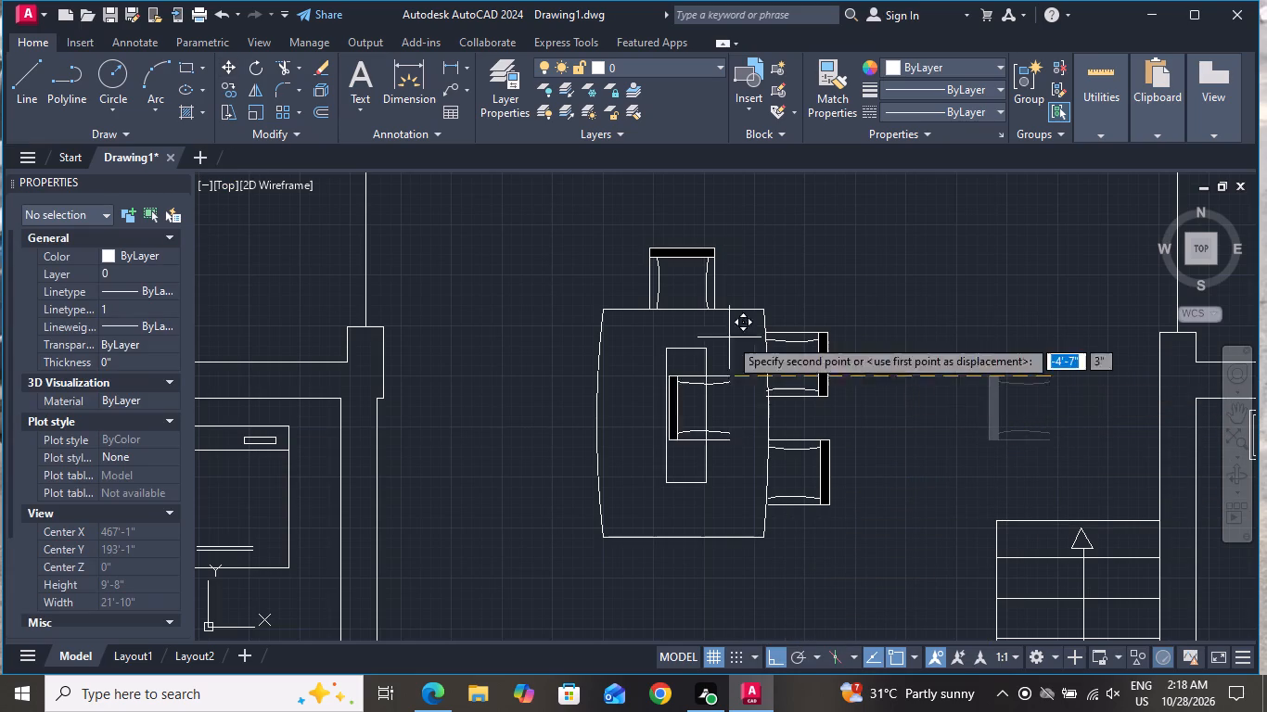
left_click(778, 653)
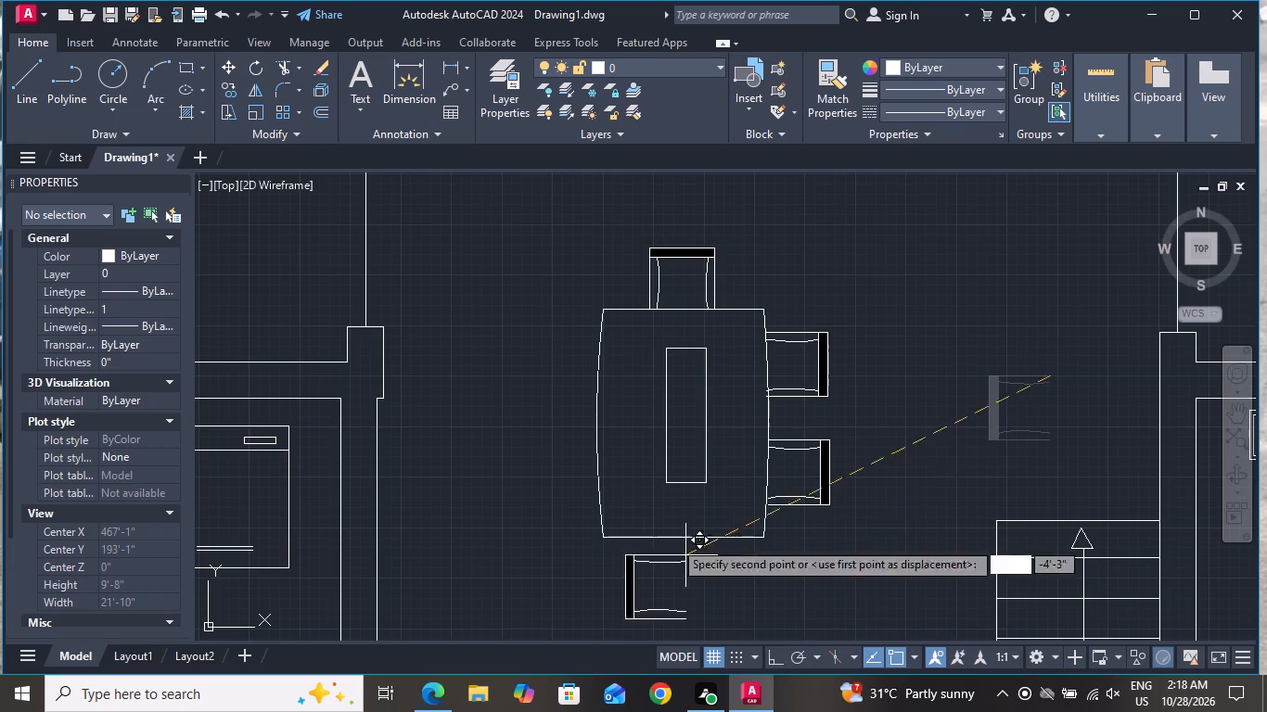
scroll(590, 353, "up", 2)
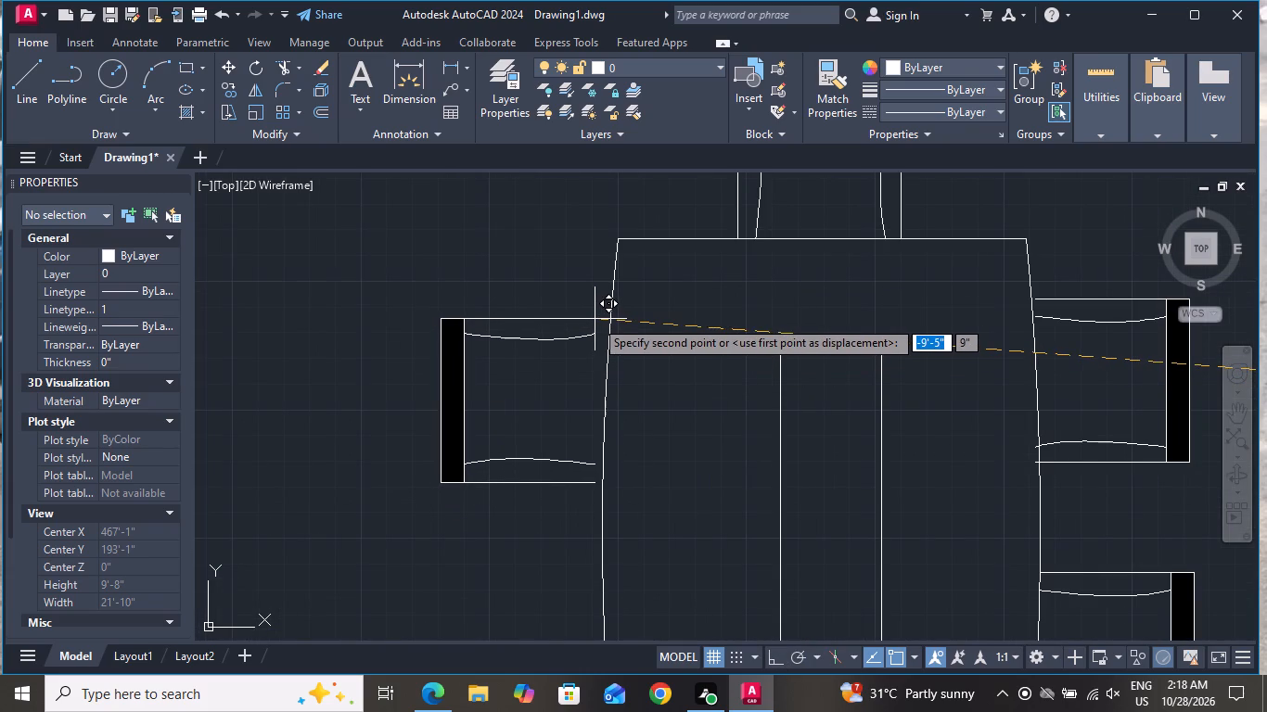
scroll(592, 317, "up", 3)
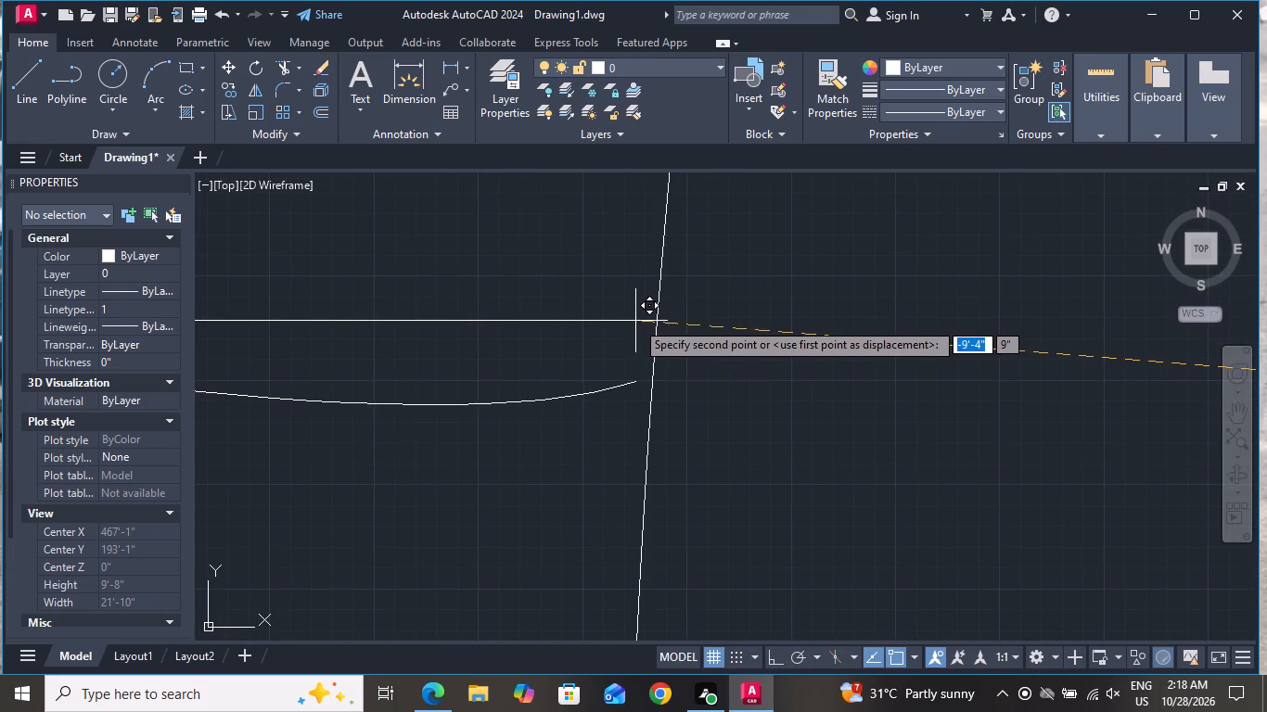
left_click(657, 323)
Copy the left-side chair about 2'-1" further down, placing its upper-right corner on the table's left arc.
scroll(630, 321, "down", 4)
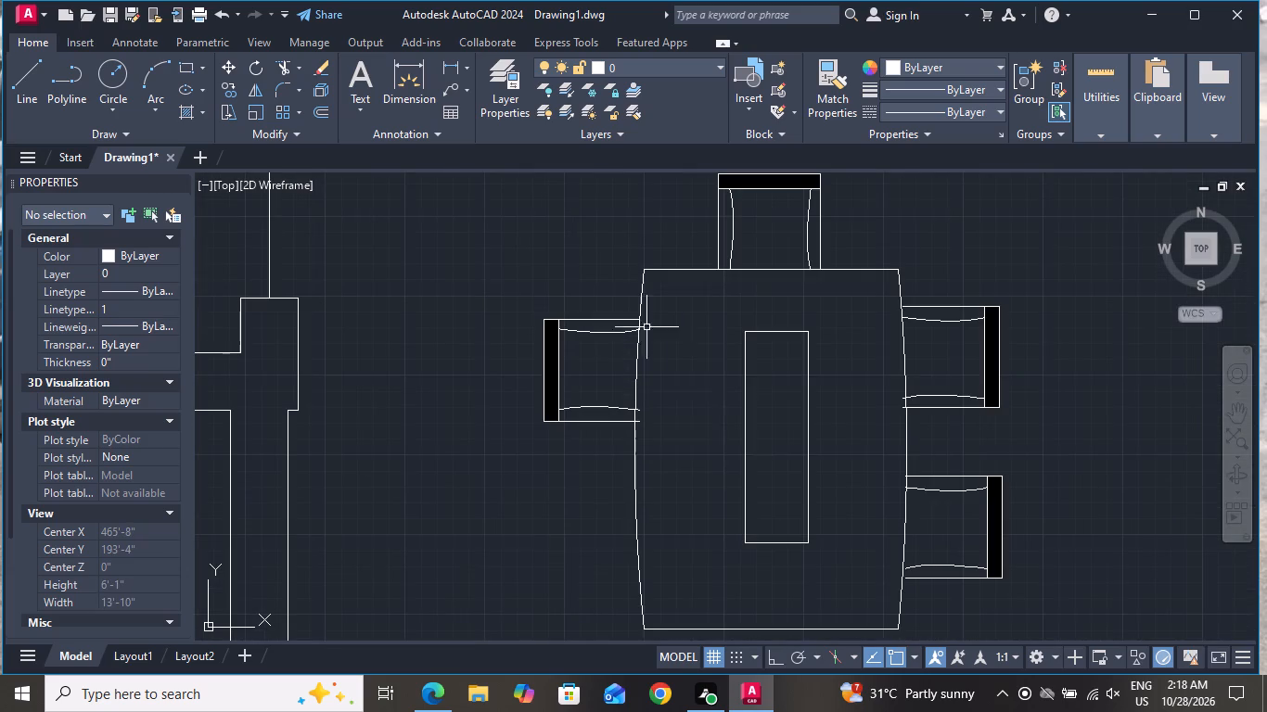
left_click(621, 306)
left_click(521, 444)
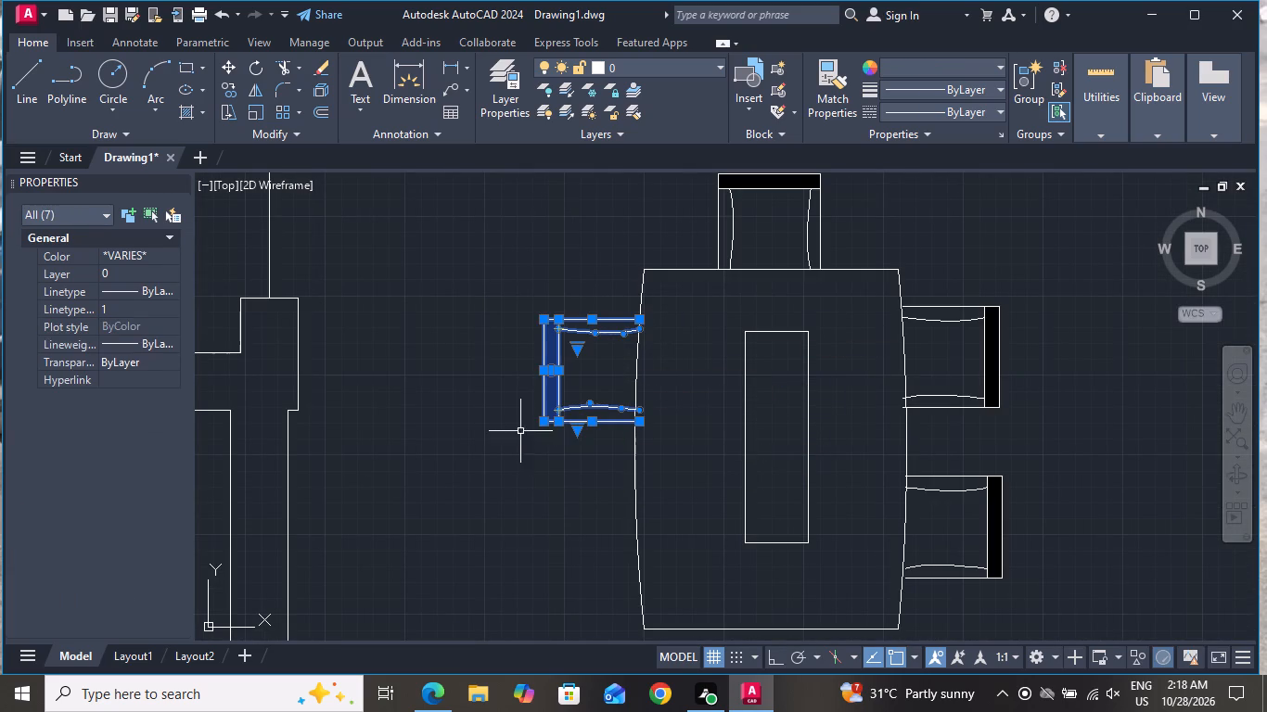
left_click(236, 94)
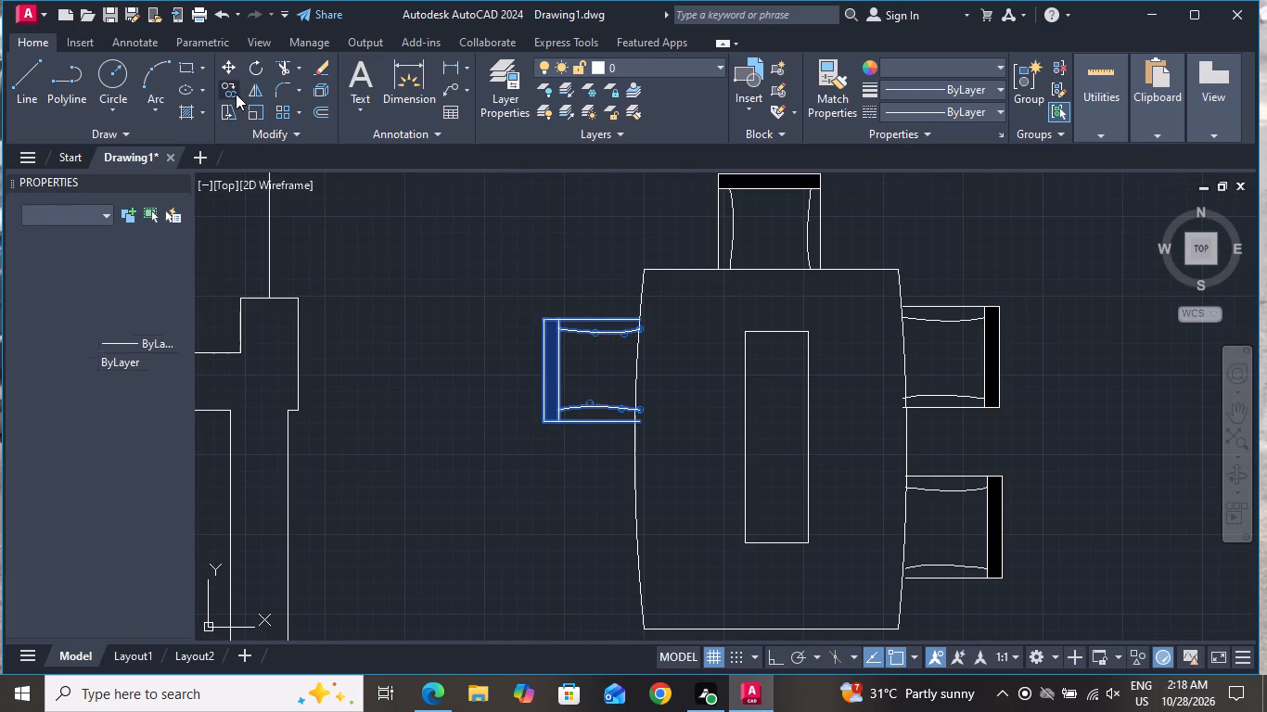
scroll(642, 334, "up", 1)
left_click(630, 311)
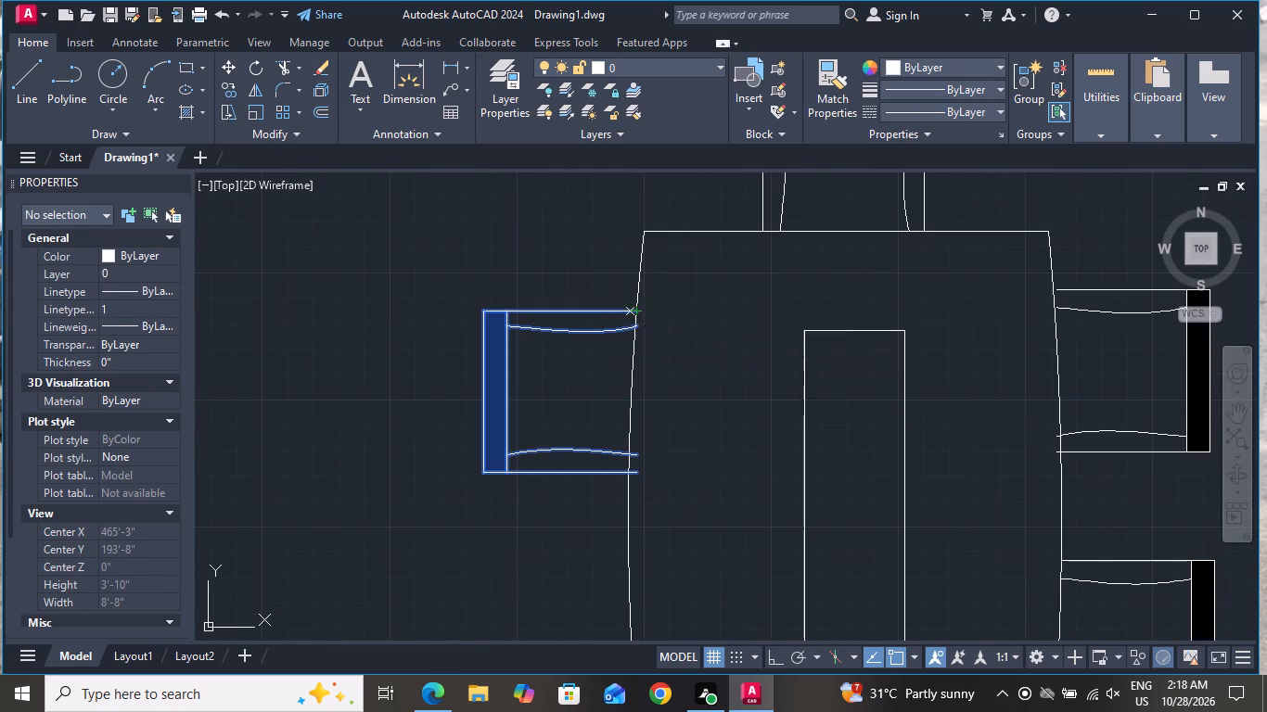
scroll(636, 369, "down", 2)
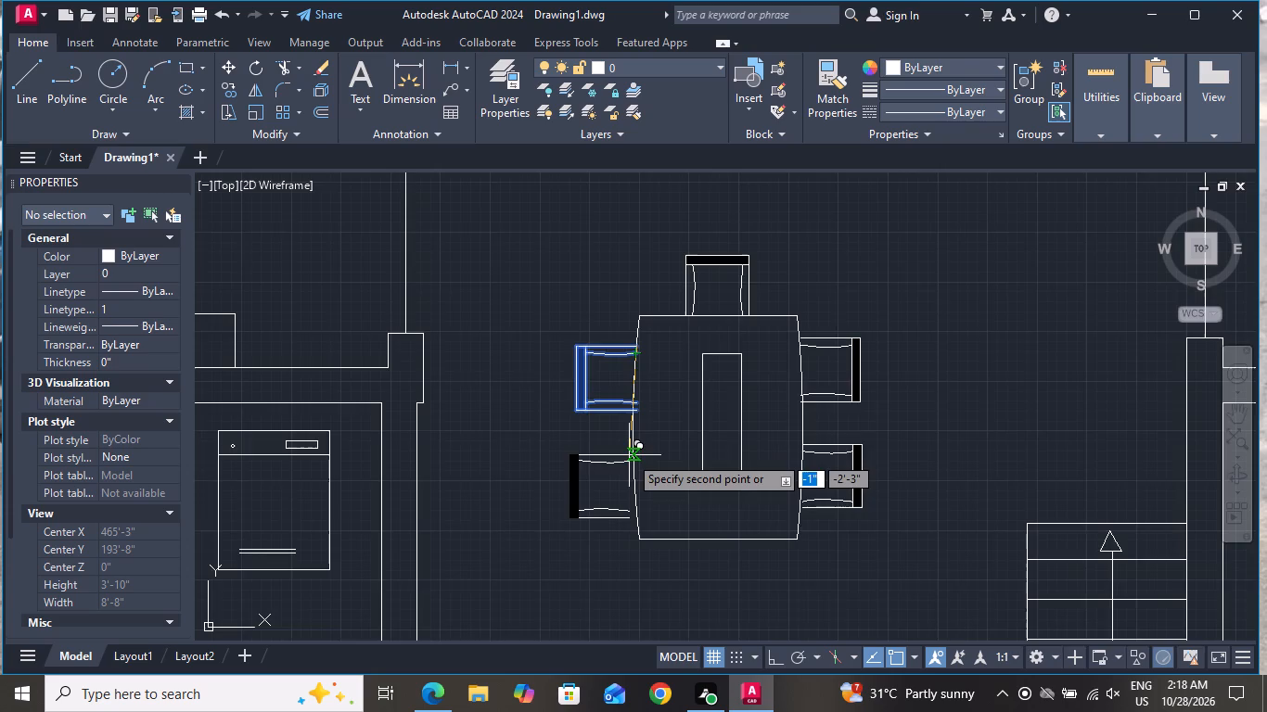
scroll(629, 455, "up", 1)
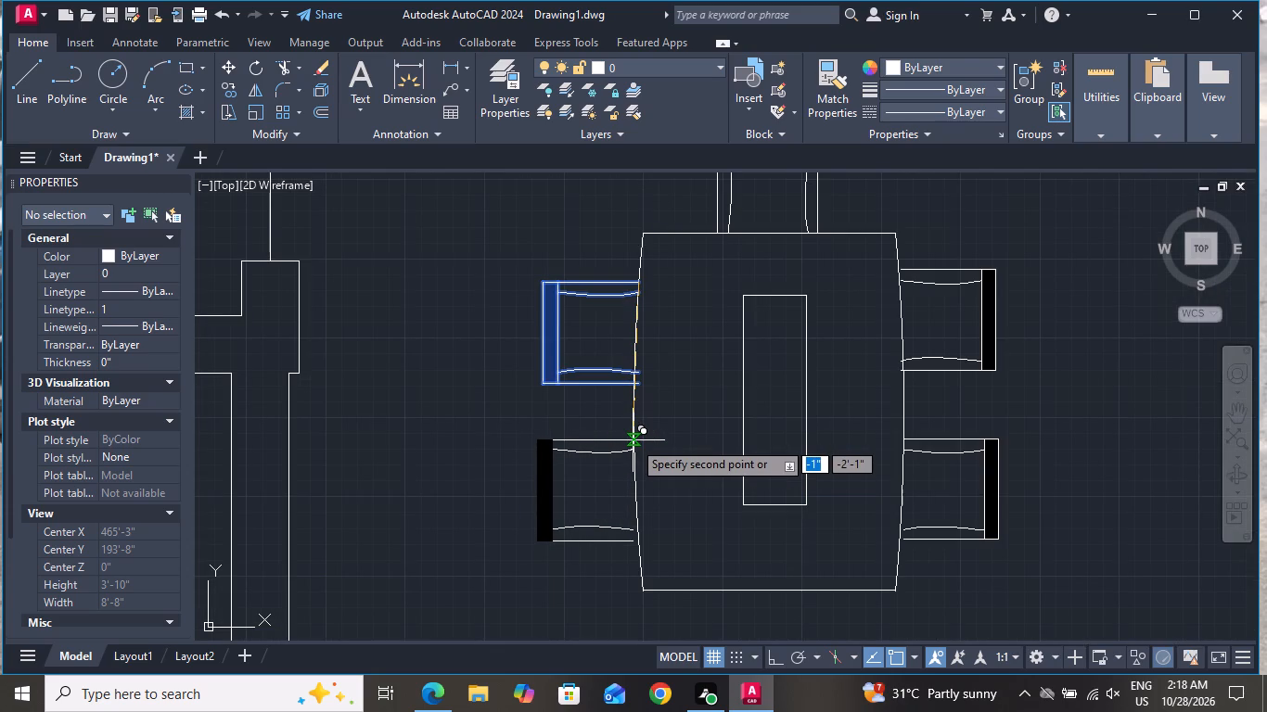
left_click(633, 439)
scroll(611, 489, "down", 1)
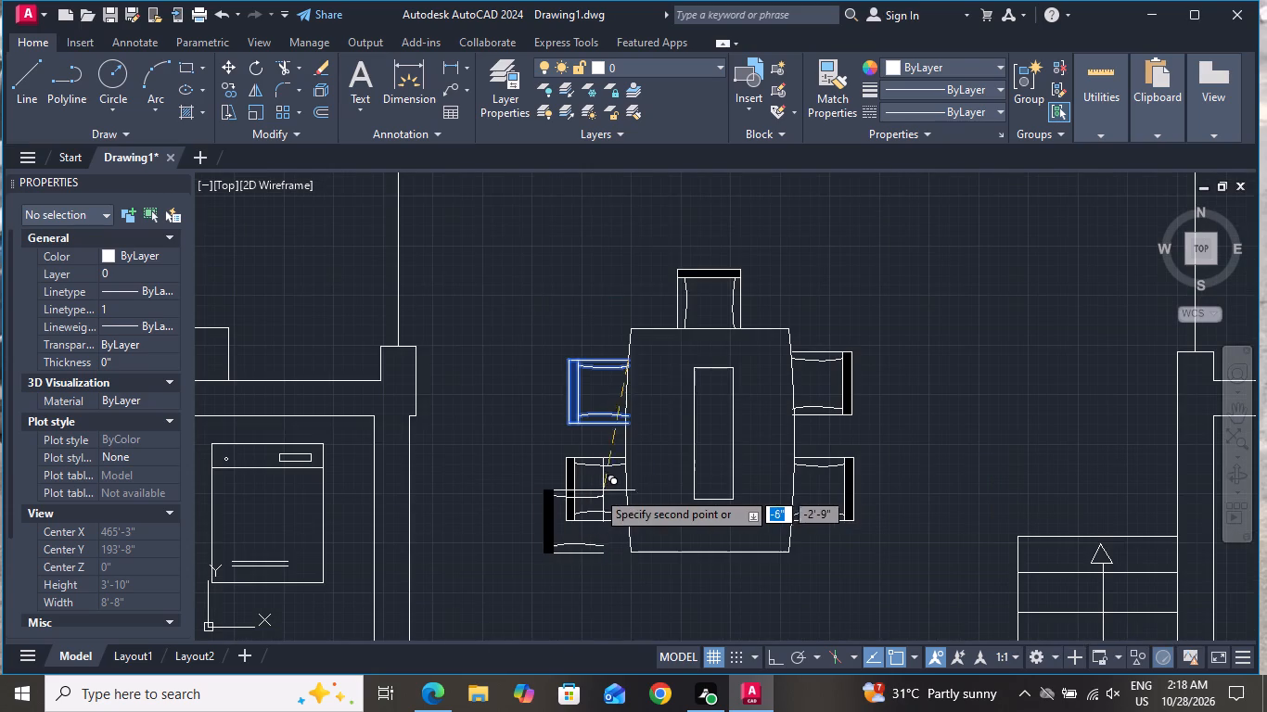
right_click(595, 490)
left_click(651, 262)
Copy the chair at the table's top edge about 7'-5" down to the open floor below the table.
scroll(706, 324, "down", 2)
scroll(725, 324, "up", 2)
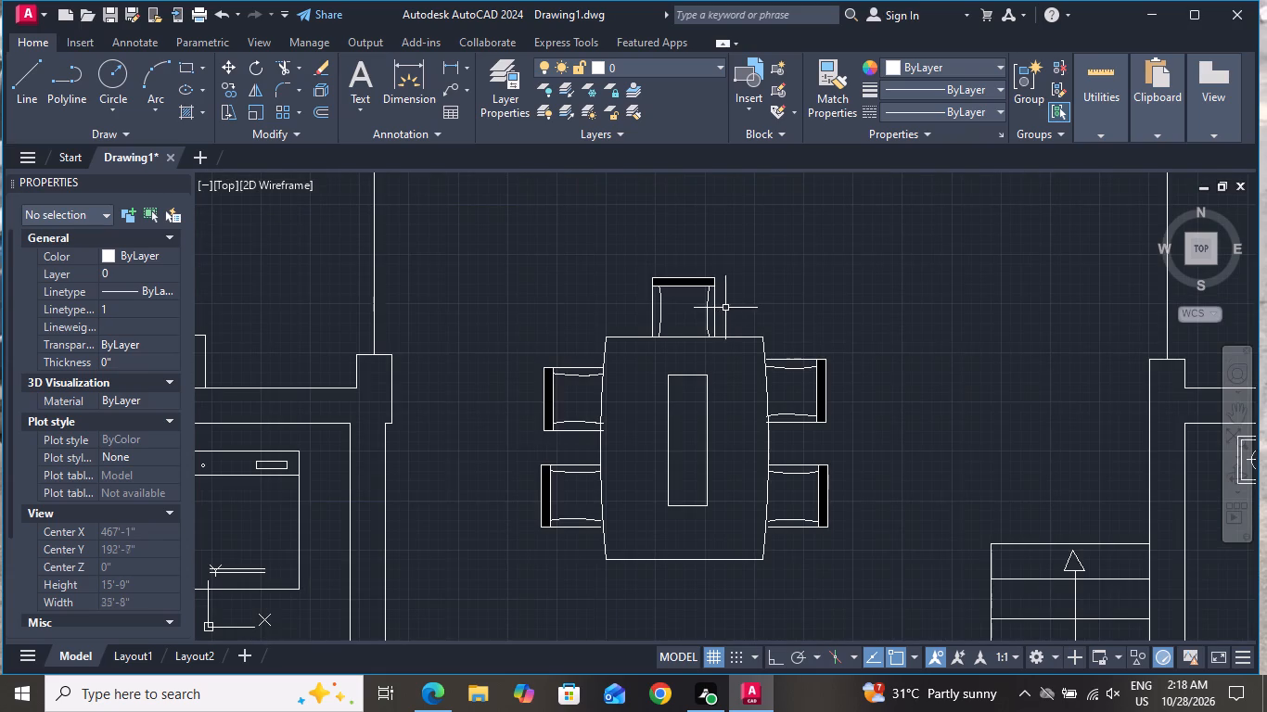
left_click(735, 273)
left_click(630, 315)
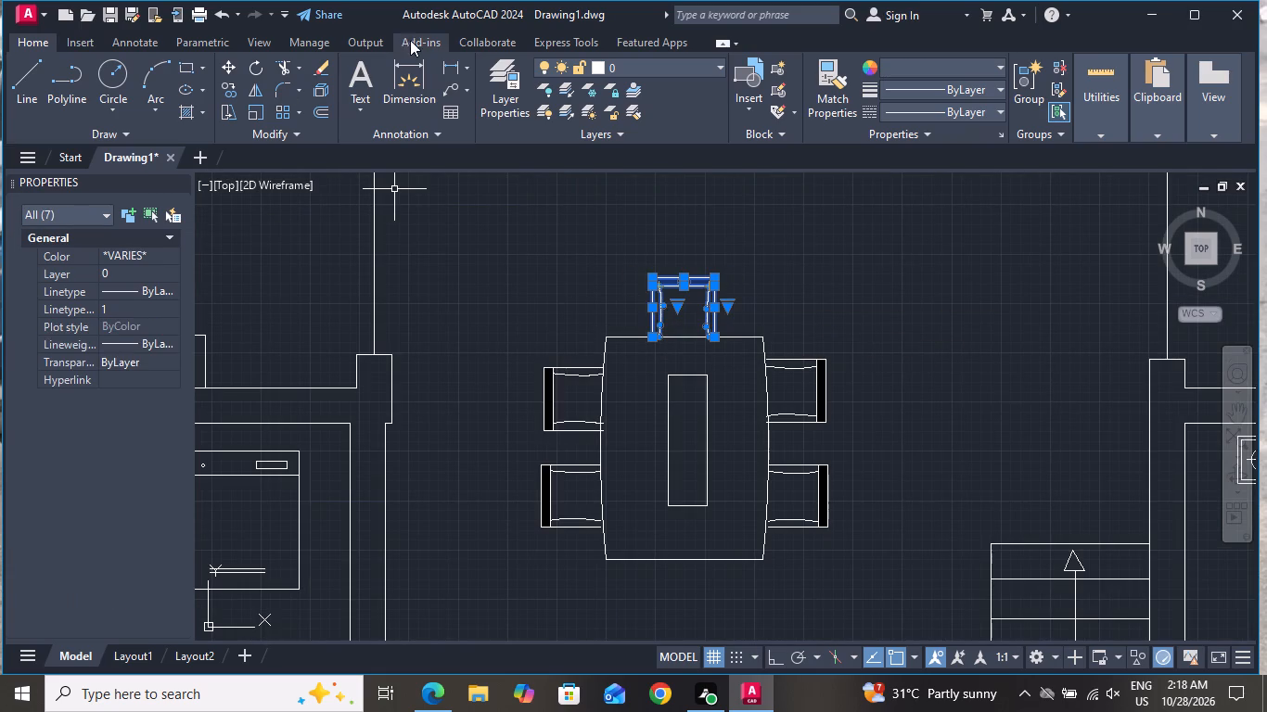
left_click(231, 88)
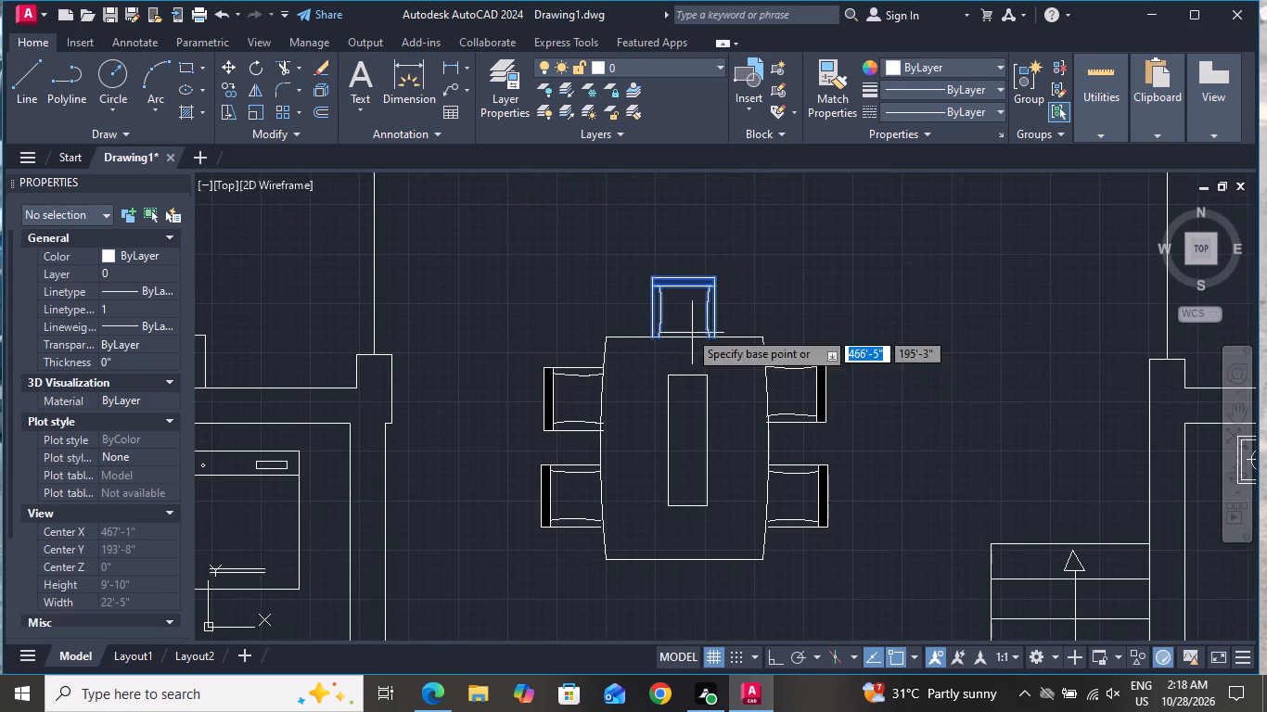
left_click(685, 321)
scroll(761, 284, "down", 2)
scroll(737, 449, "up", 3)
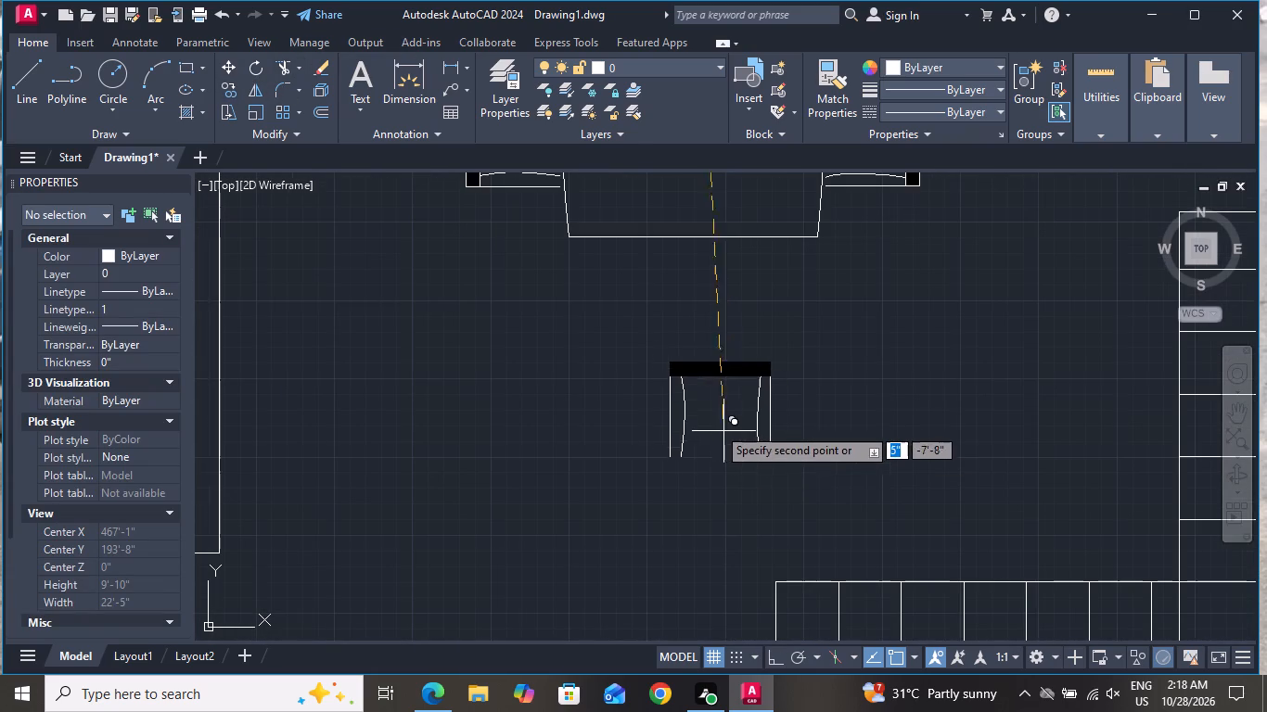
left_click(707, 417)
right_click(707, 417)
left_click(787, 192)
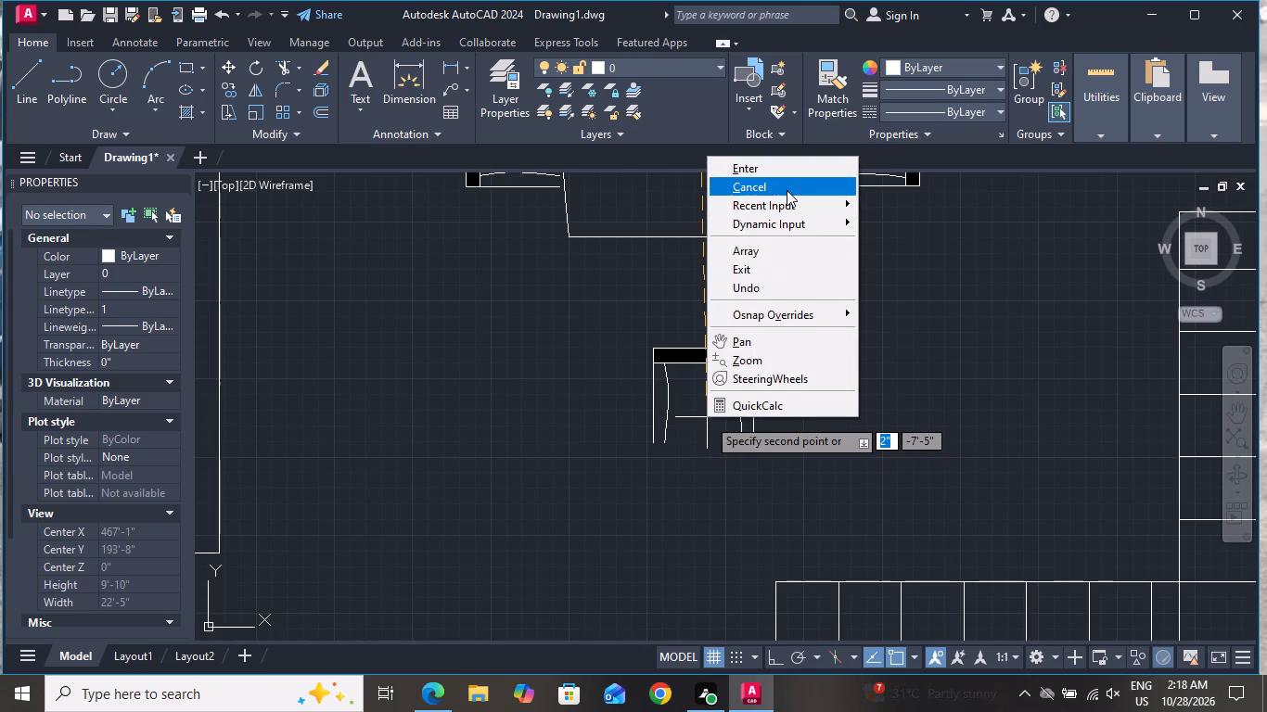
Rotate the copied chair below the table 180° about a point near its lower-right corner with Ortho on.
left_click(785, 307)
left_click(584, 466)
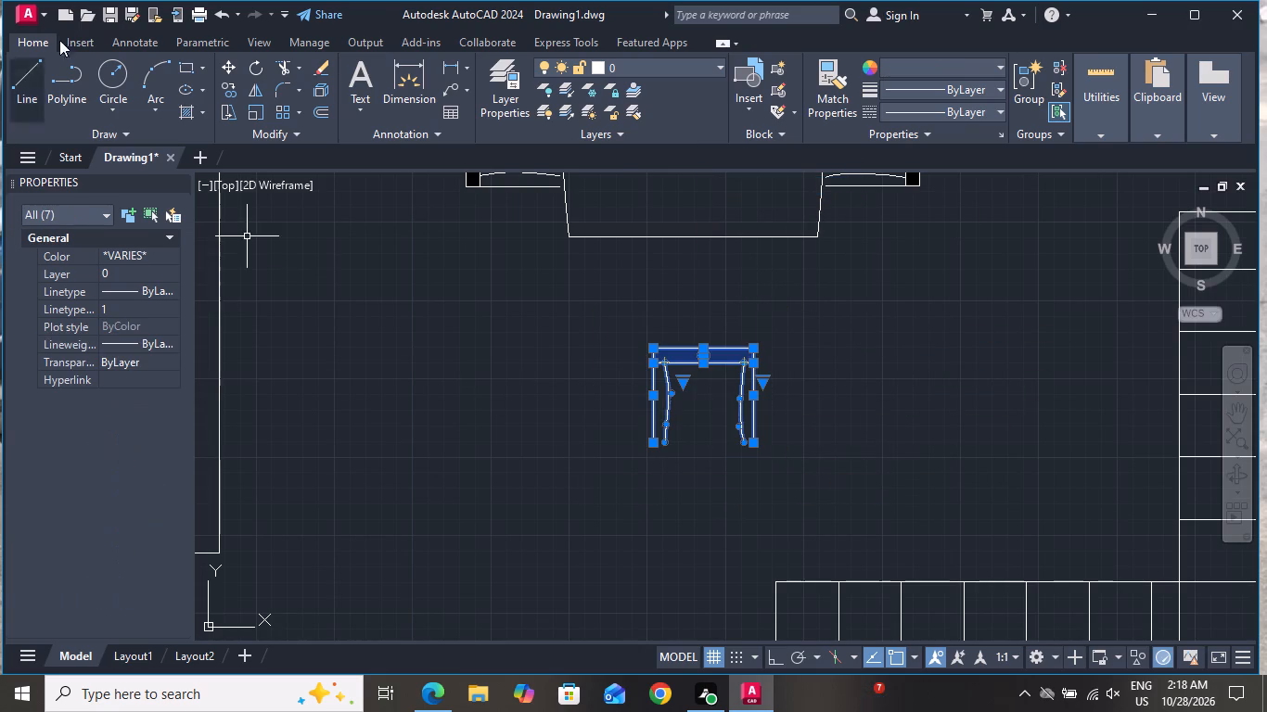
left_click(262, 74)
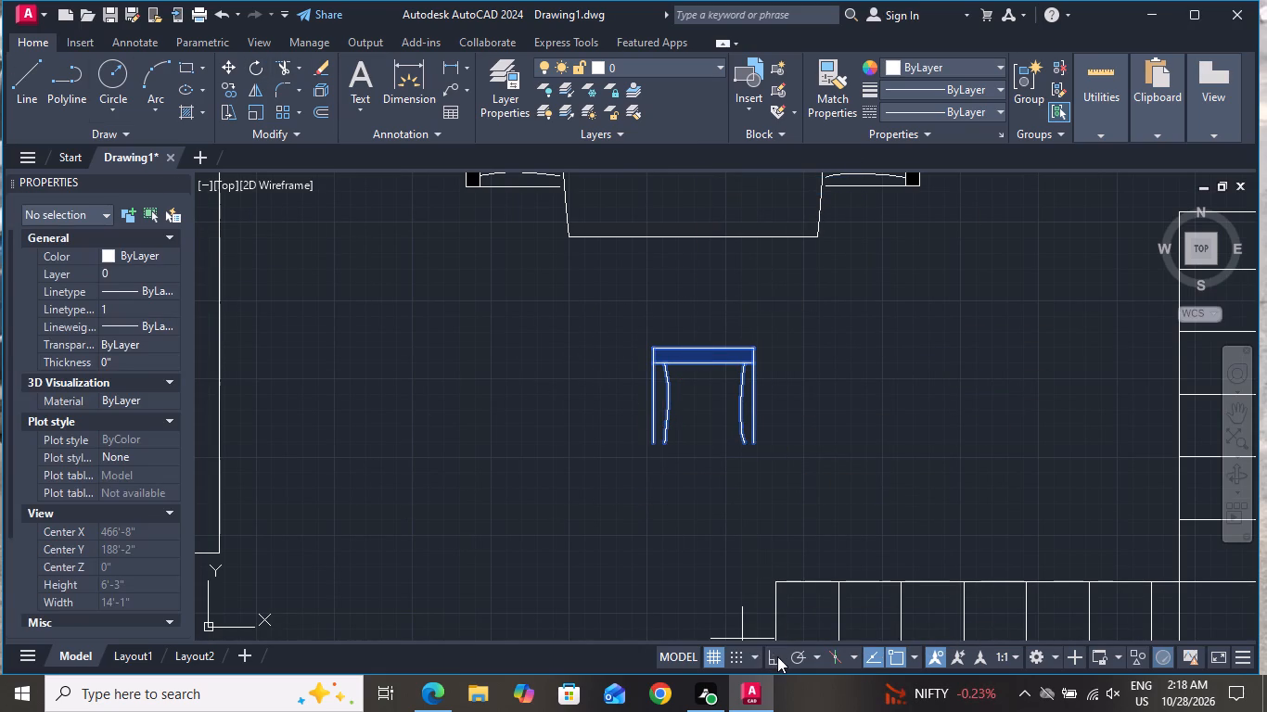
left_click(777, 656)
left_click(774, 454)
left_click(628, 404)
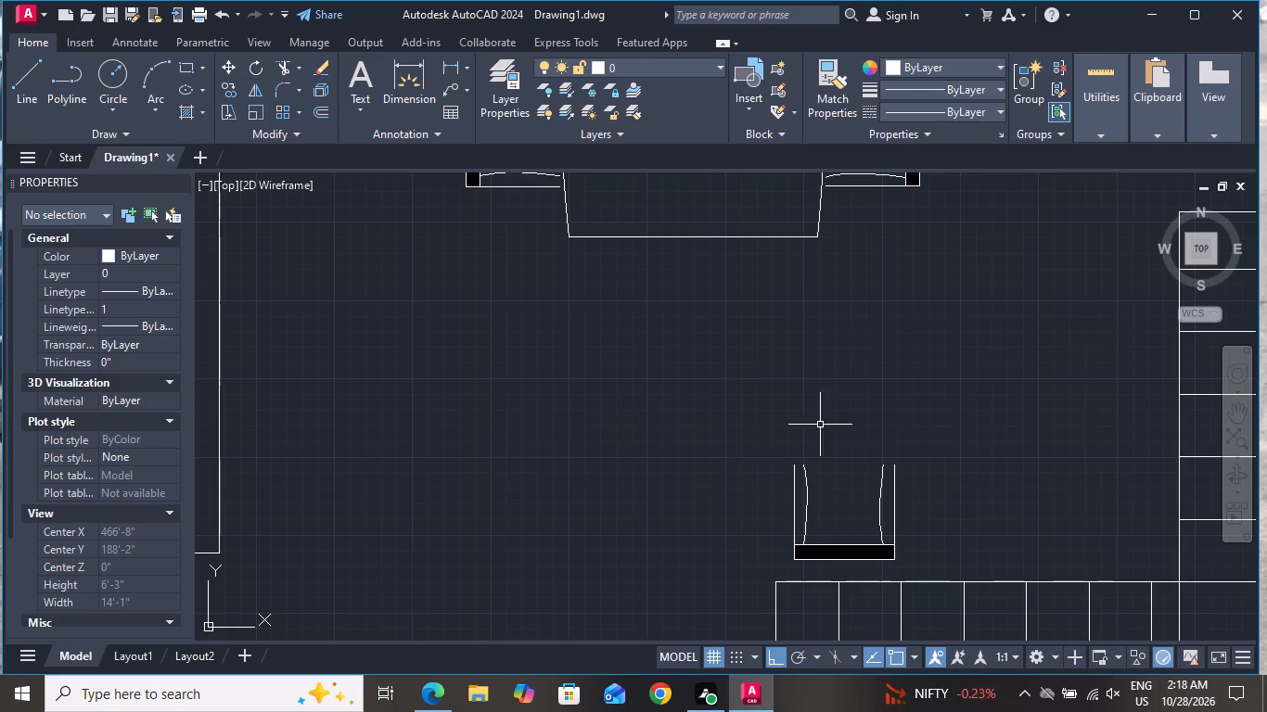
Move the rotated chair by its upper-right corner onto the table's bottom edge, roughly centred, with Ortho off.
left_click(955, 428)
left_click(757, 565)
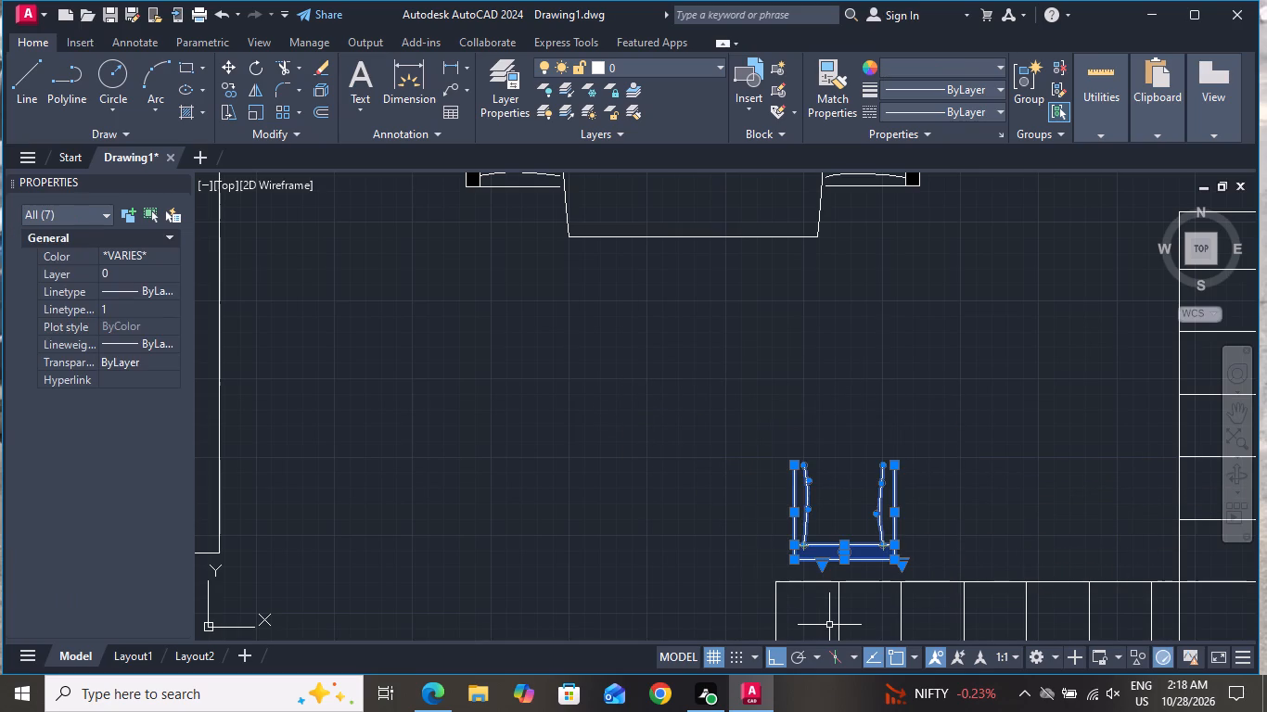
left_click(776, 658)
left_click(231, 67)
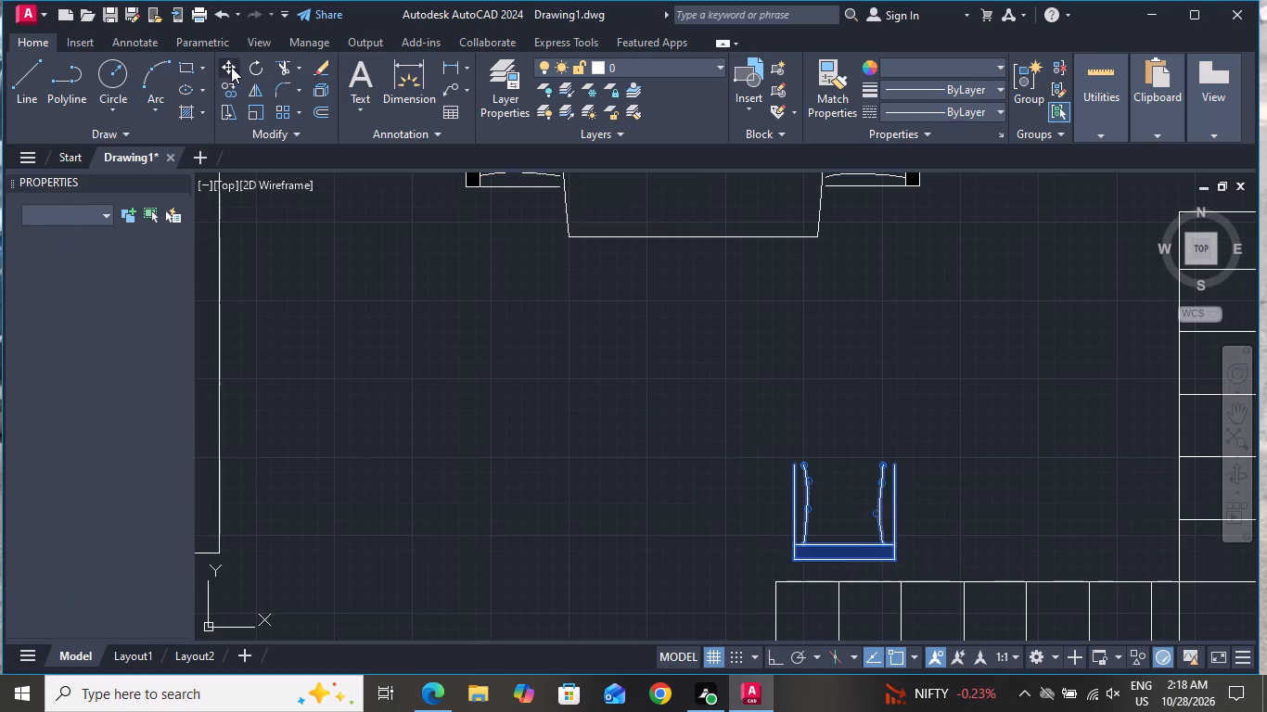
left_click(902, 464)
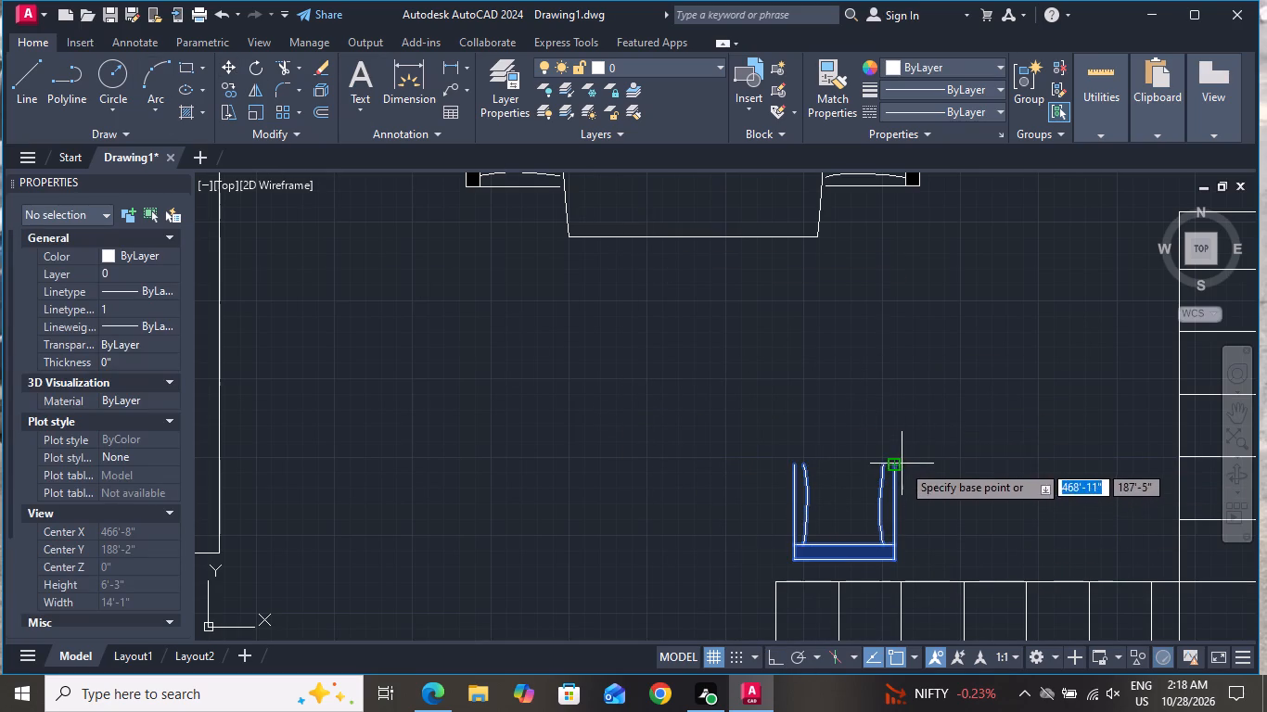
scroll(767, 393, "down", 2)
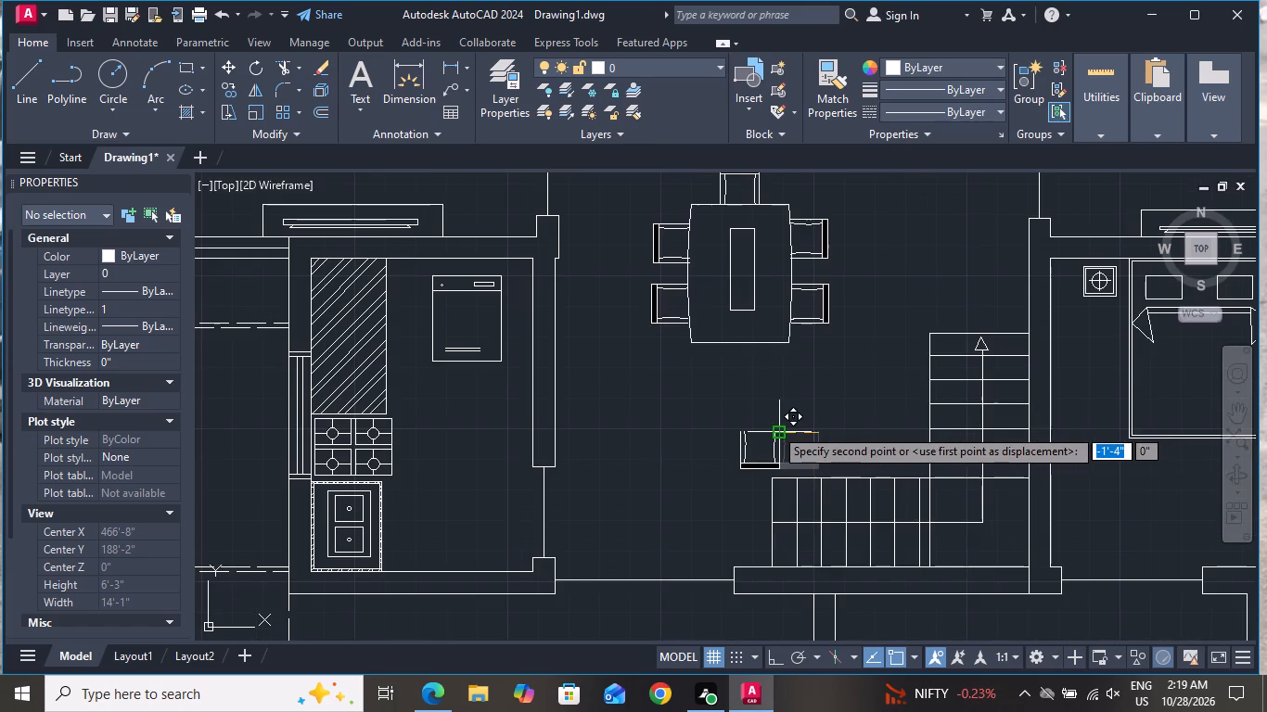
scroll(754, 378, "up", 2)
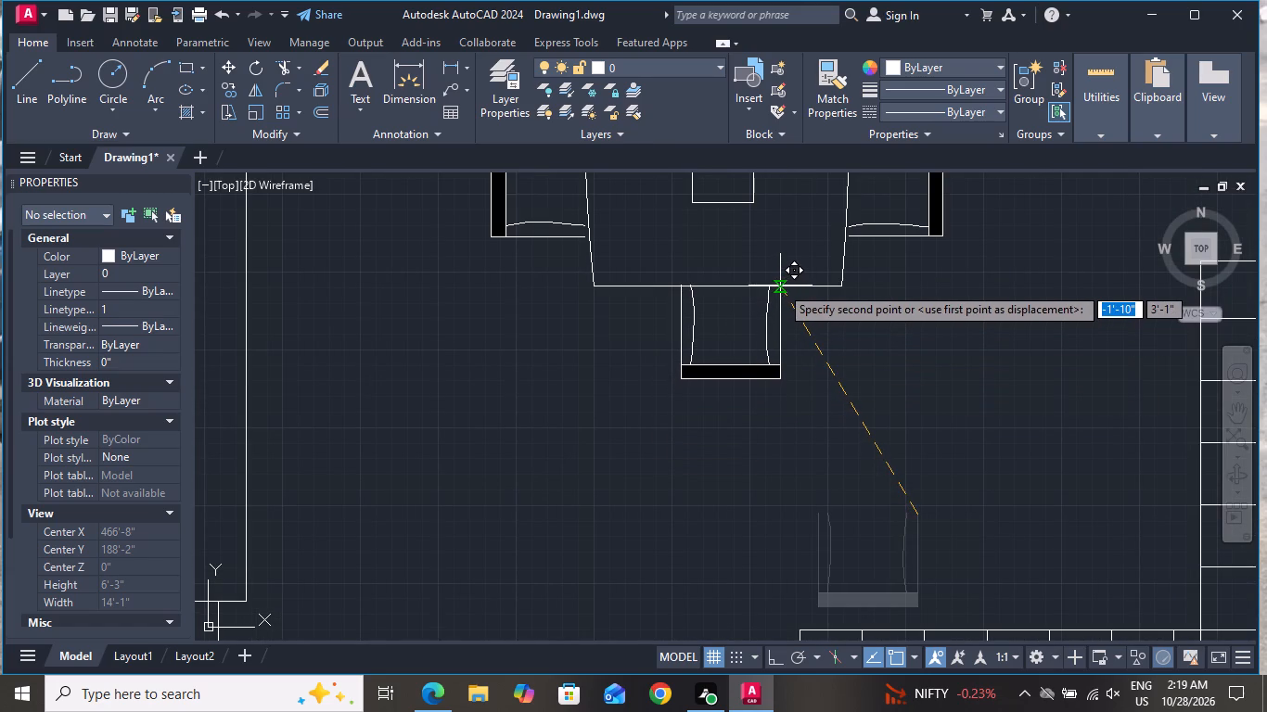
left_click(778, 288)
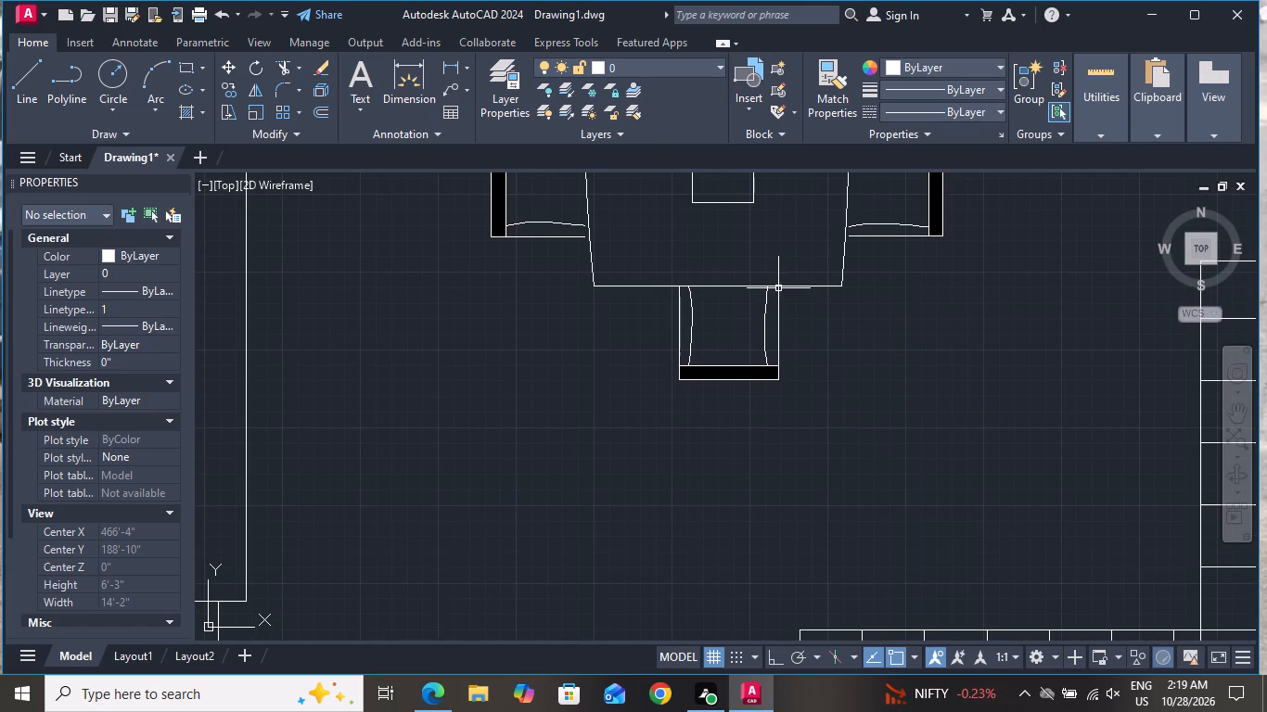
Examine the chair arrangement around the dining table and its place in the whole floor plan.
scroll(795, 408, "down", 3)
scroll(810, 264, "up", 2)
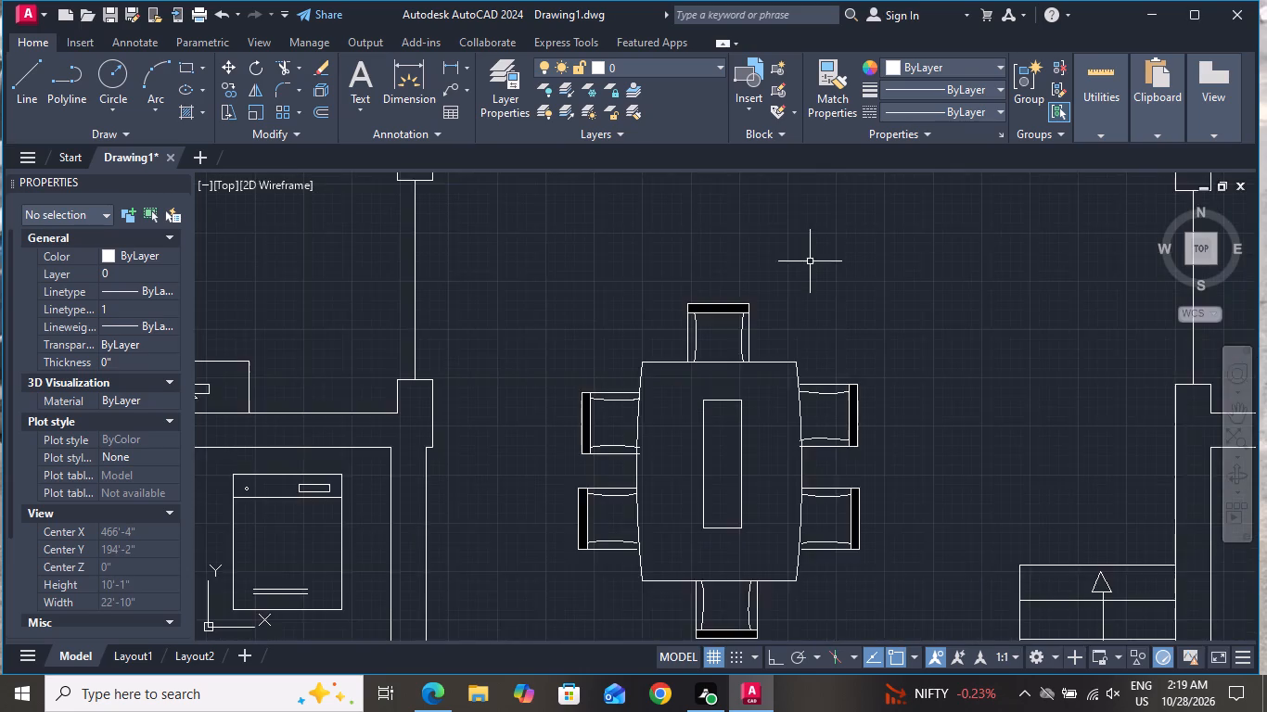
scroll(810, 262, "down", 1)
scroll(781, 477, "up", 1)
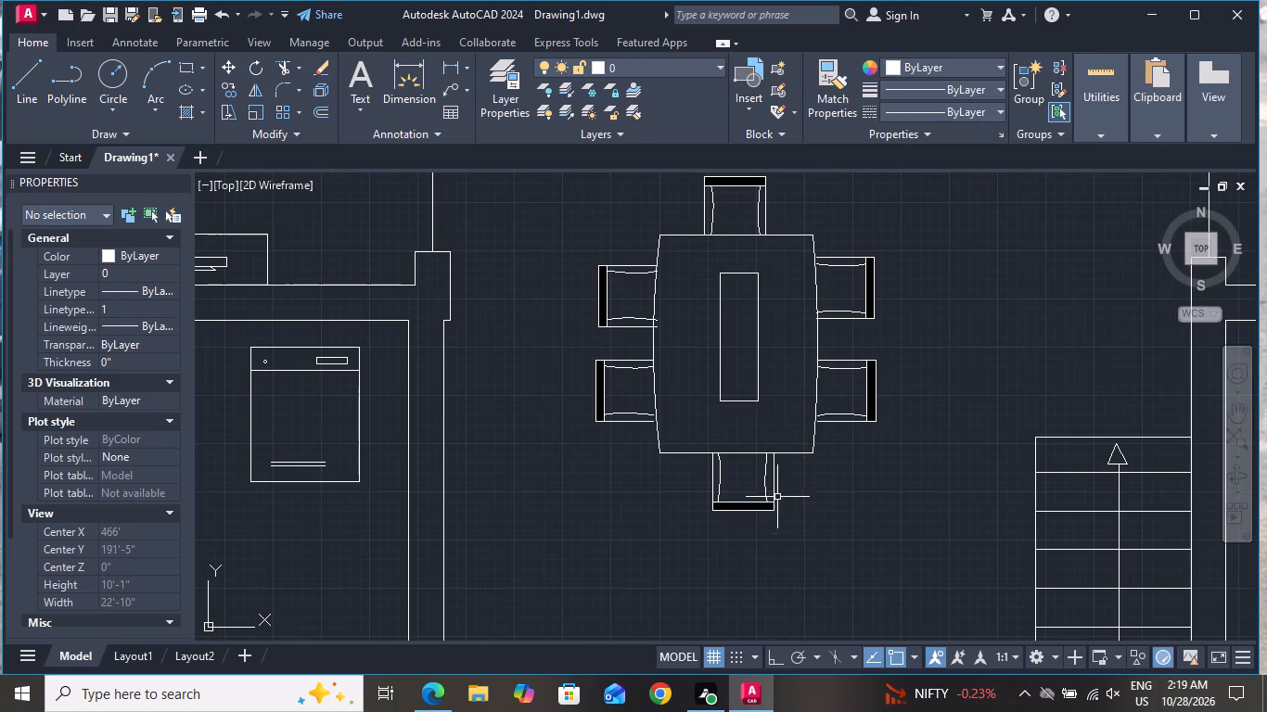
scroll(787, 560, "down", 2)
scroll(877, 611, "down", 1)
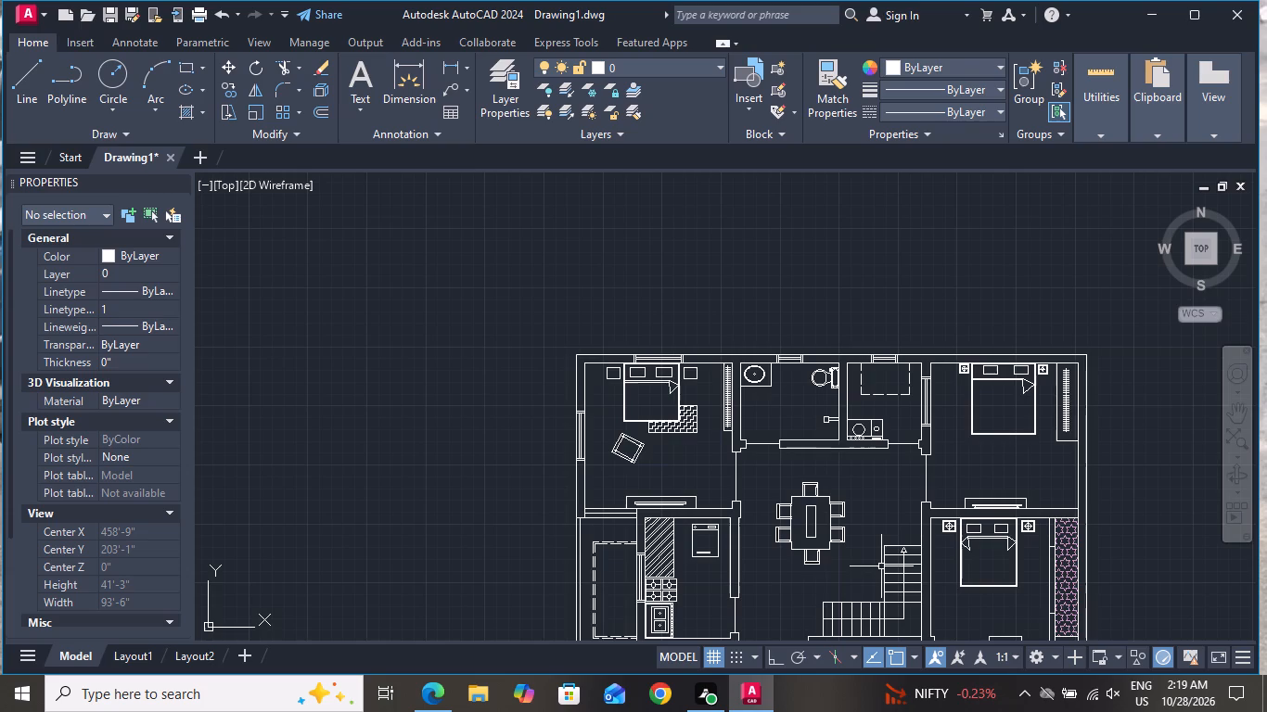
scroll(875, 348, "down", 2)
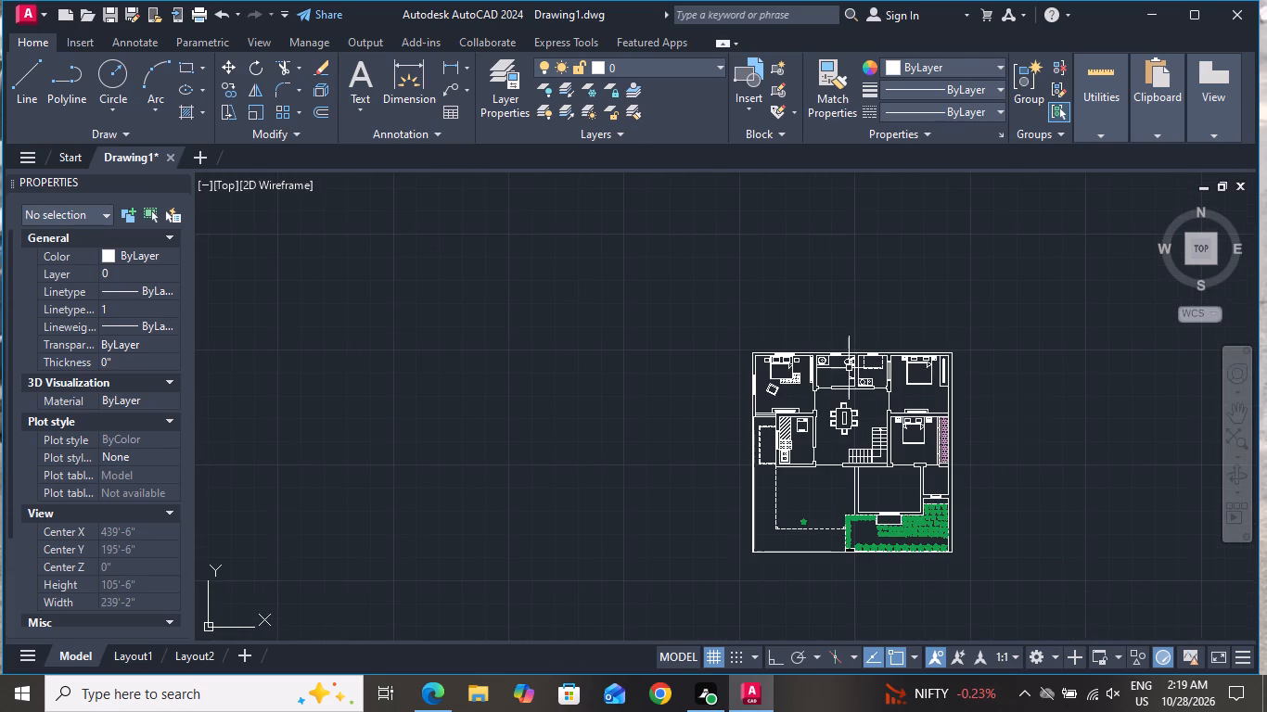
scroll(849, 368, "down", 1)
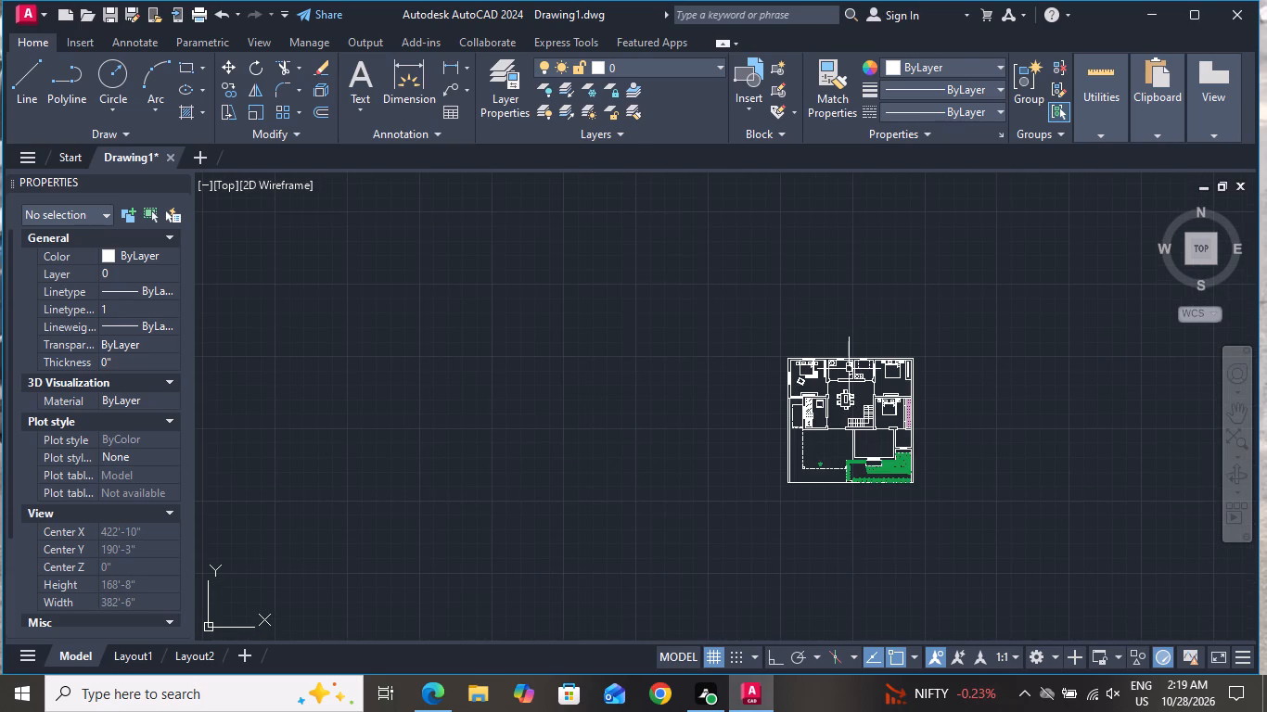
scroll(848, 374, "up", 2)
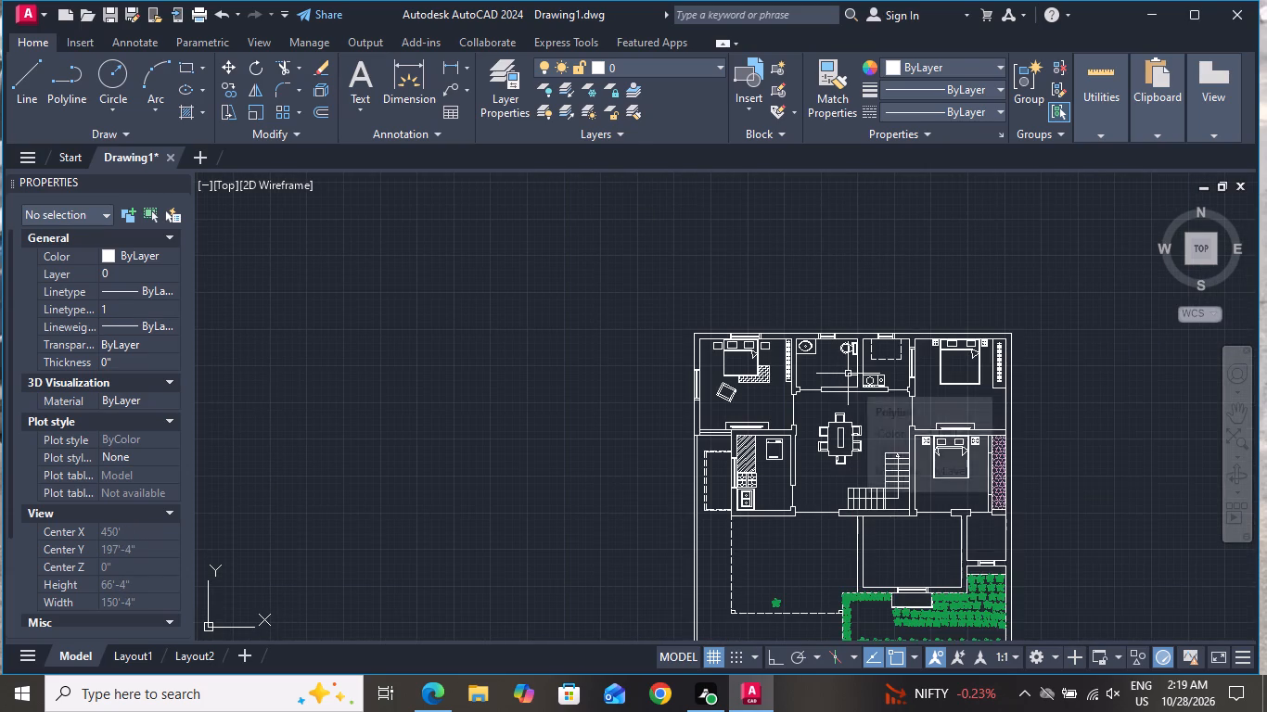
scroll(848, 380, "down", 2)
scroll(847, 459, "up", 1)
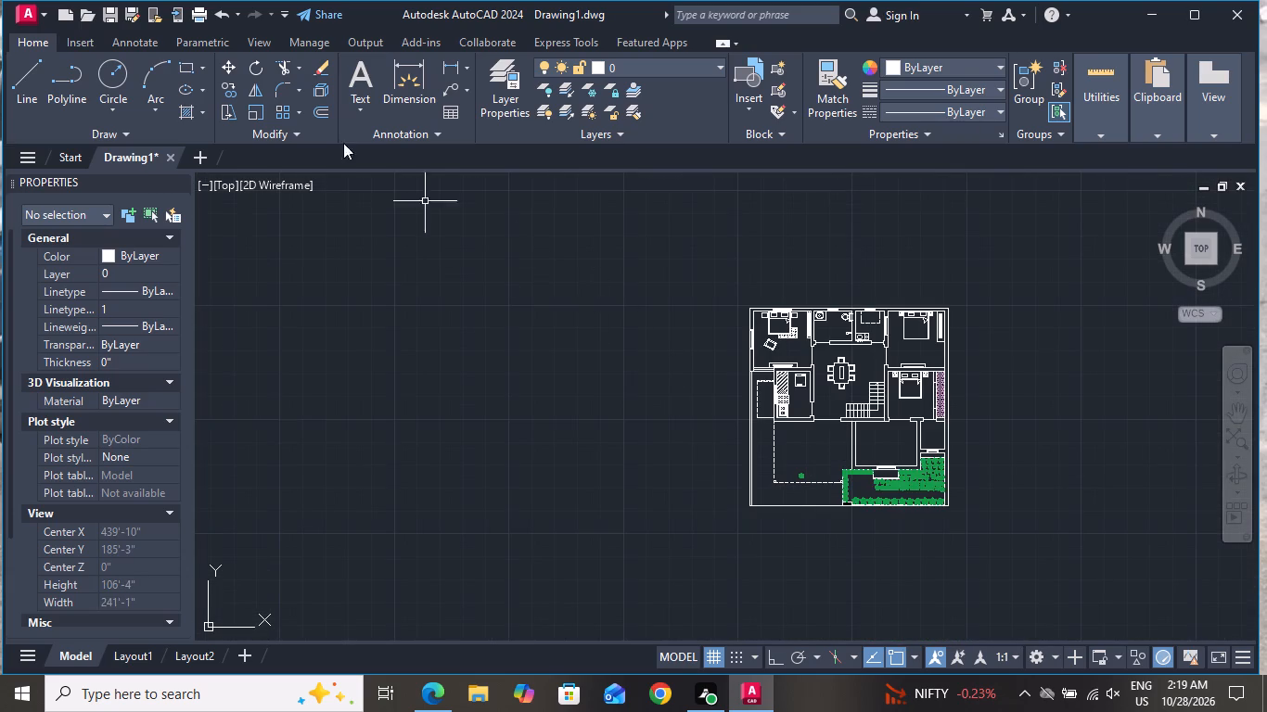
Draw a tall, narrow rectangle near the left wall of the empty room below the staircase.
left_click(179, 64)
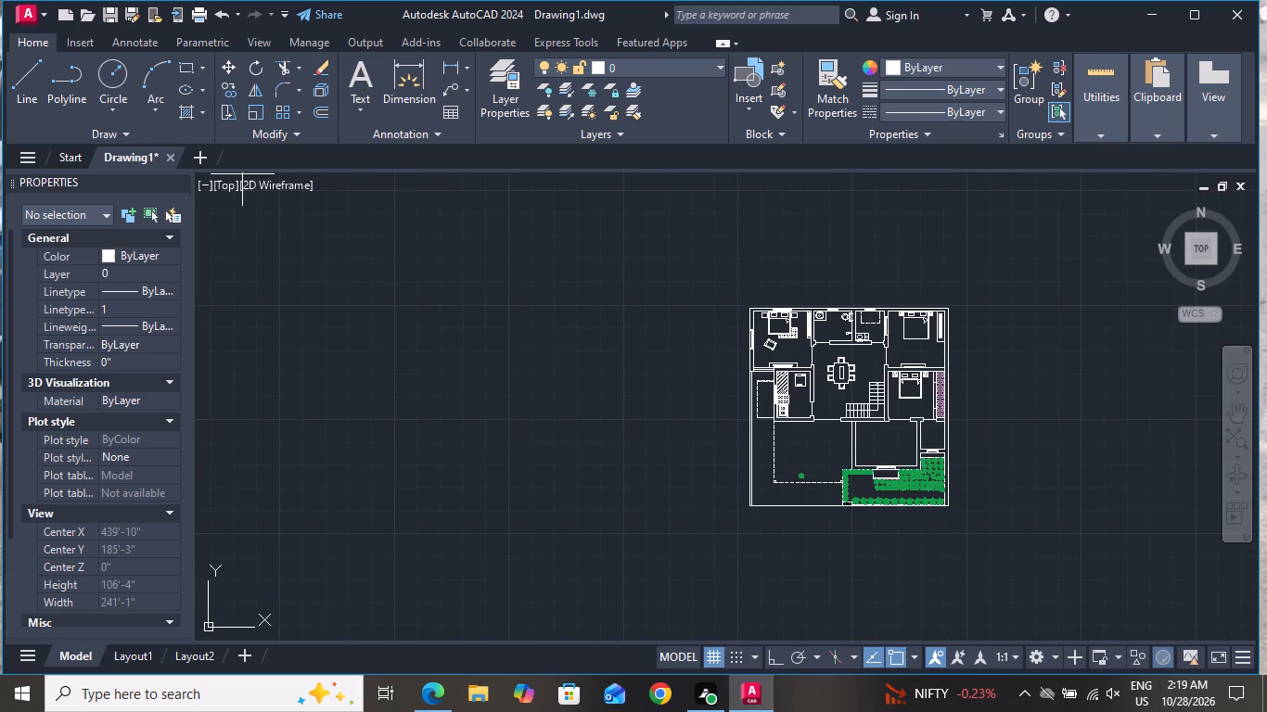
scroll(491, 312, "down", 1)
scroll(722, 394, "up", 2)
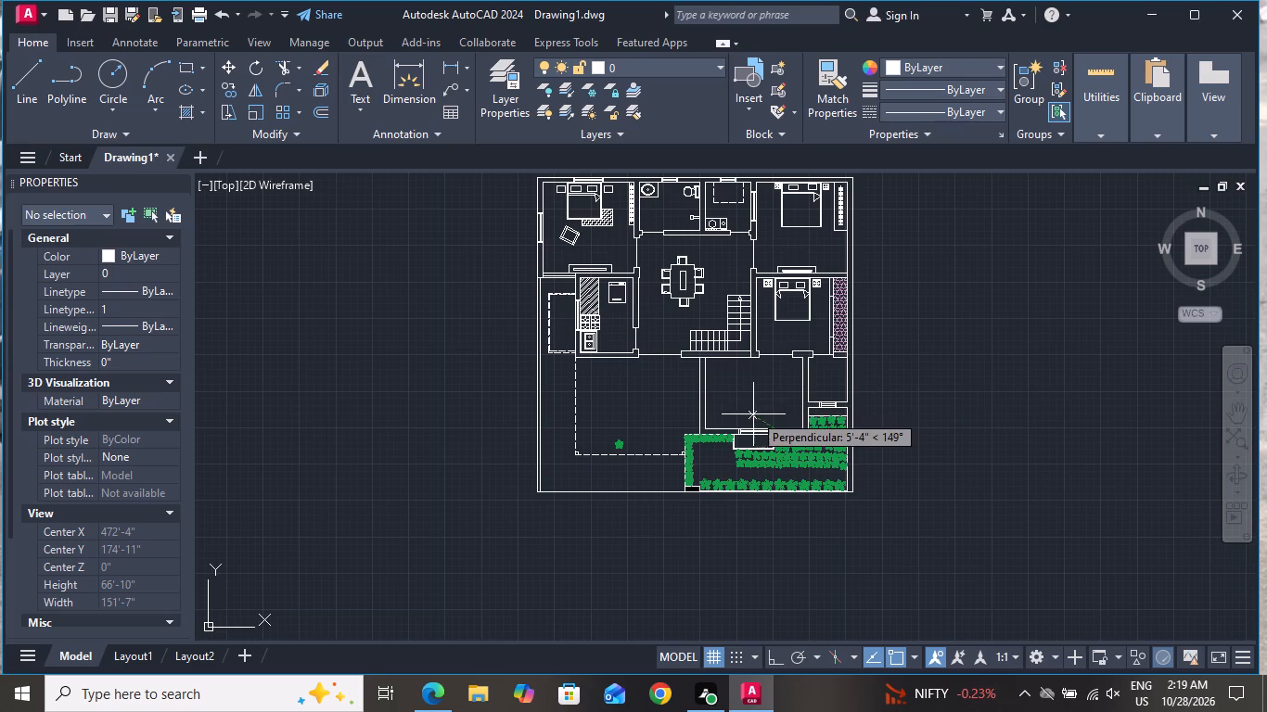
scroll(745, 416, "up", 2)
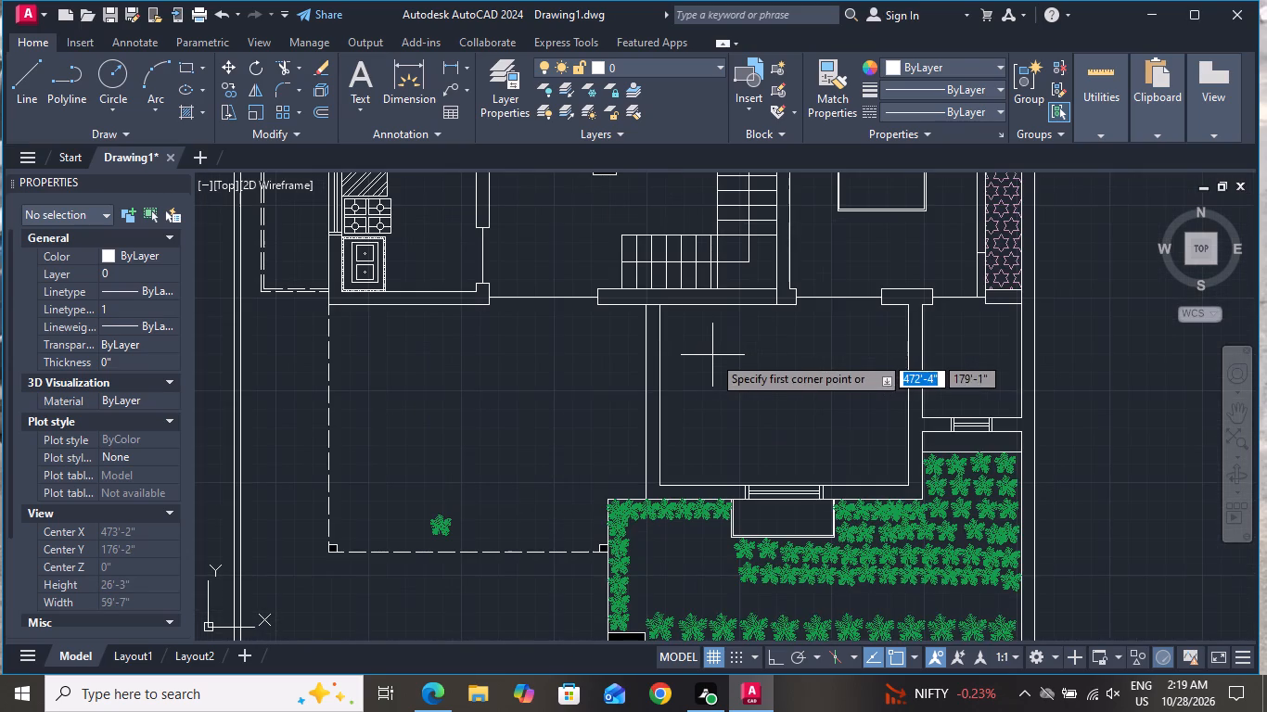
left_click(735, 359)
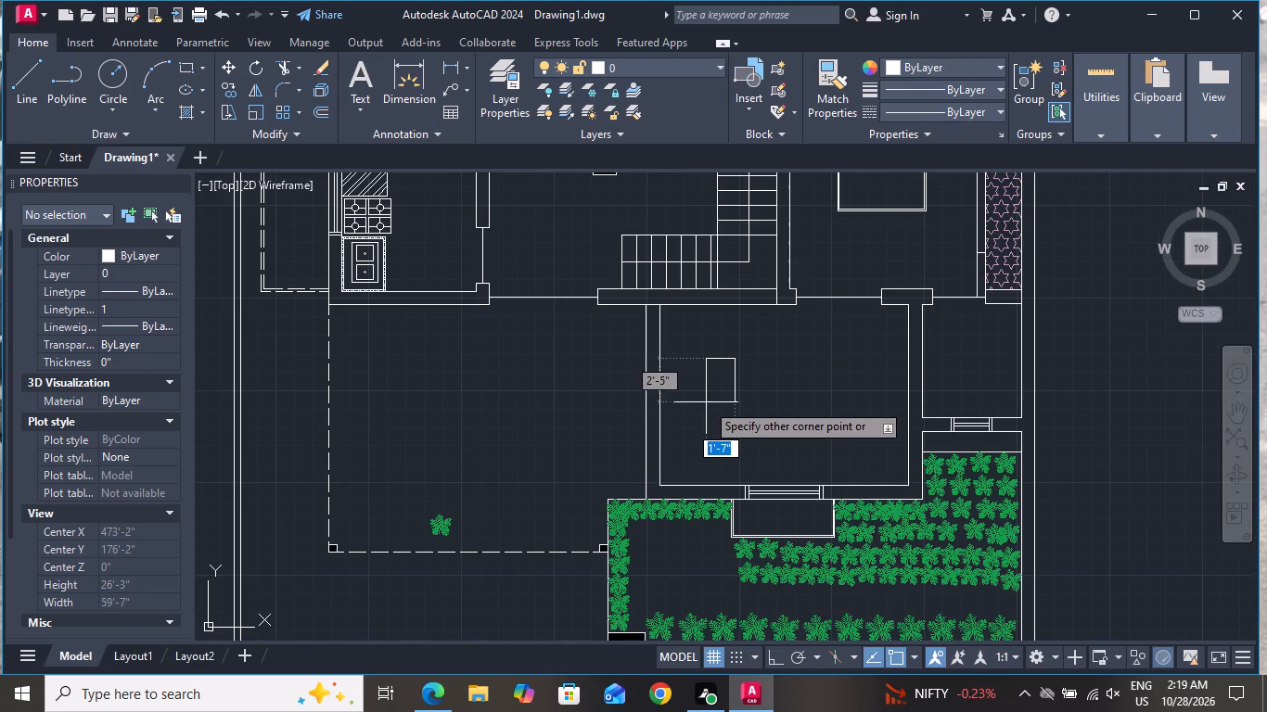
left_click(701, 423)
scroll(923, 387, "down", 1)
scroll(761, 419, "up", 1)
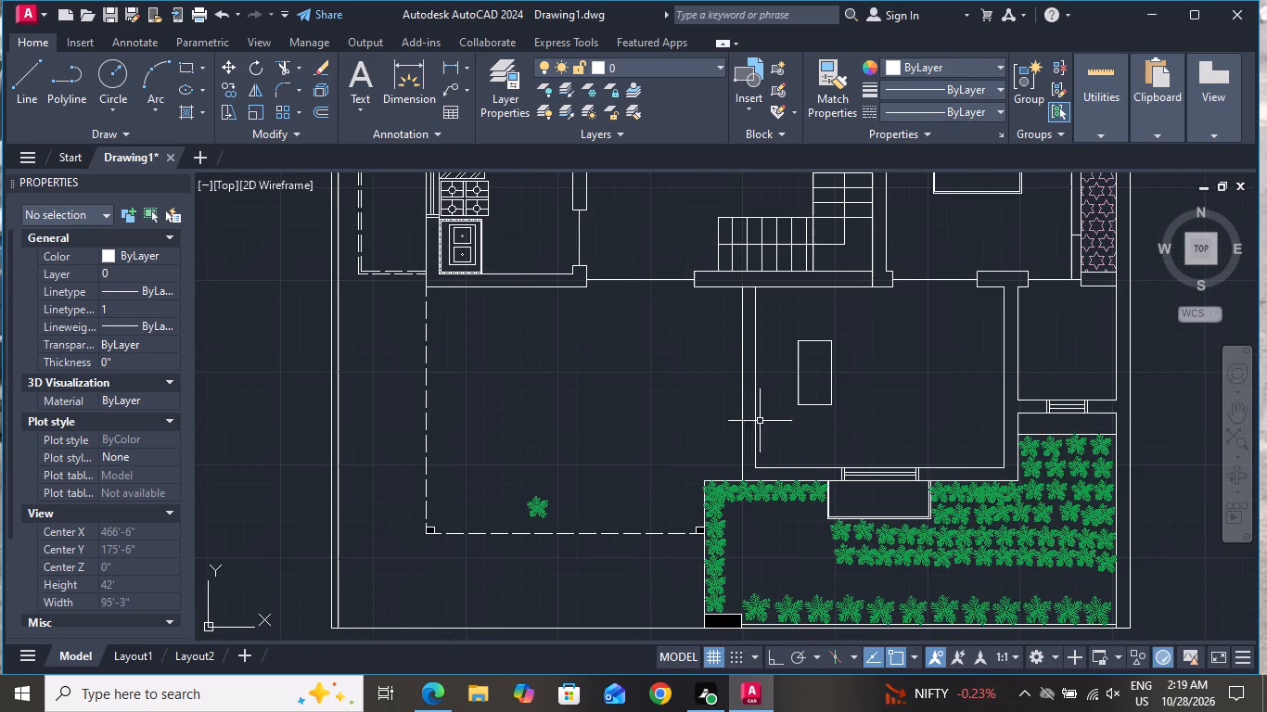
Draw a horizontal line across the middle of the tall rectangle in the room below the staircase, splitting it into two seats.
scroll(878, 439, "up", 1)
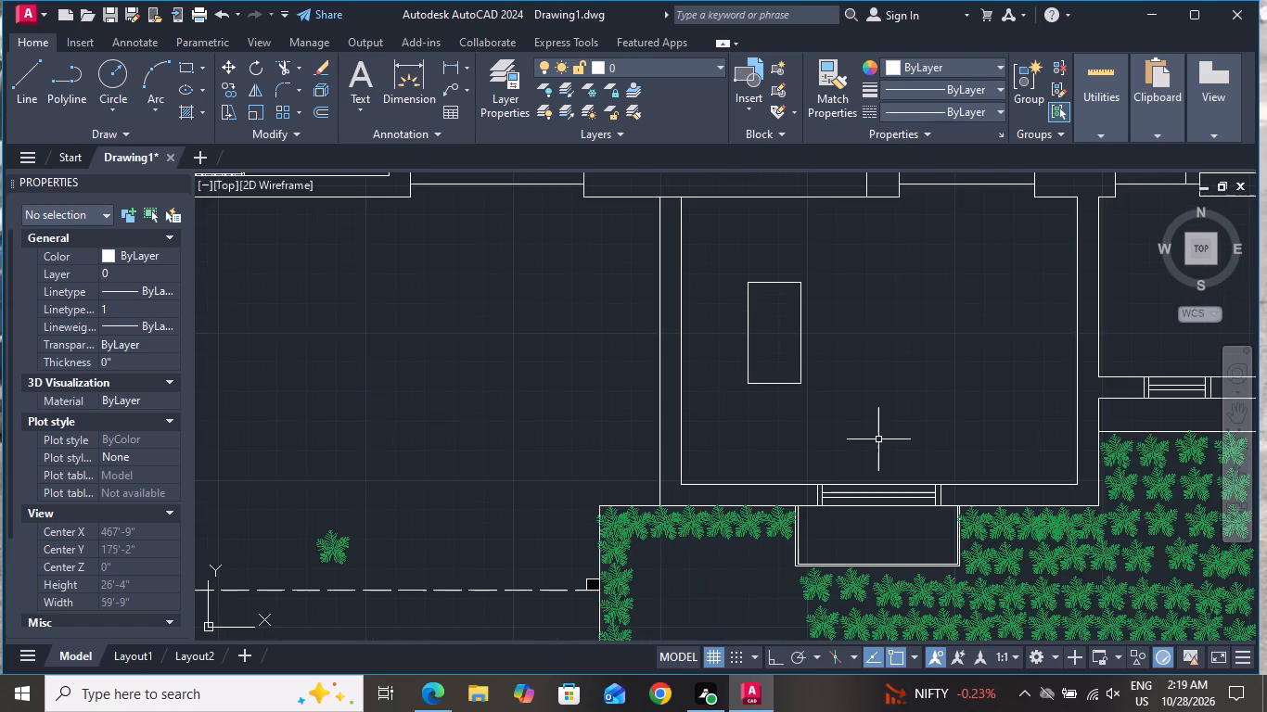
scroll(860, 437, "up", 1)
left_click(22, 79)
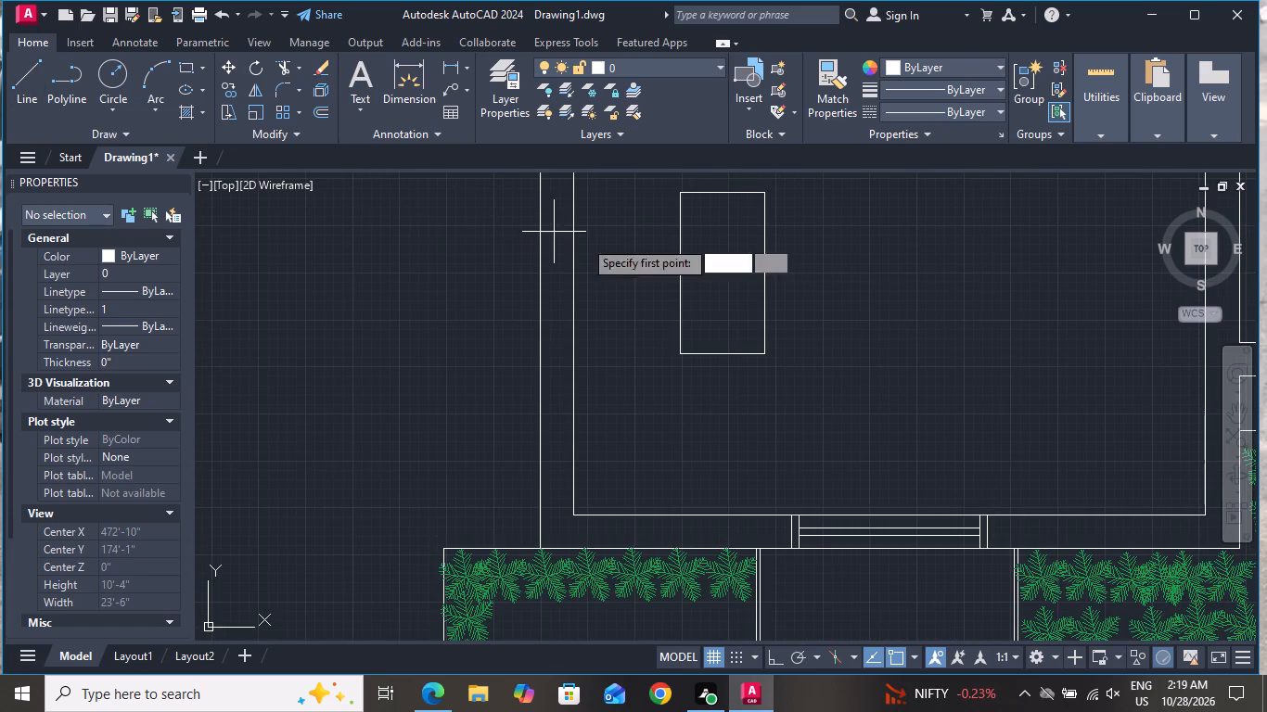
left_click(680, 271)
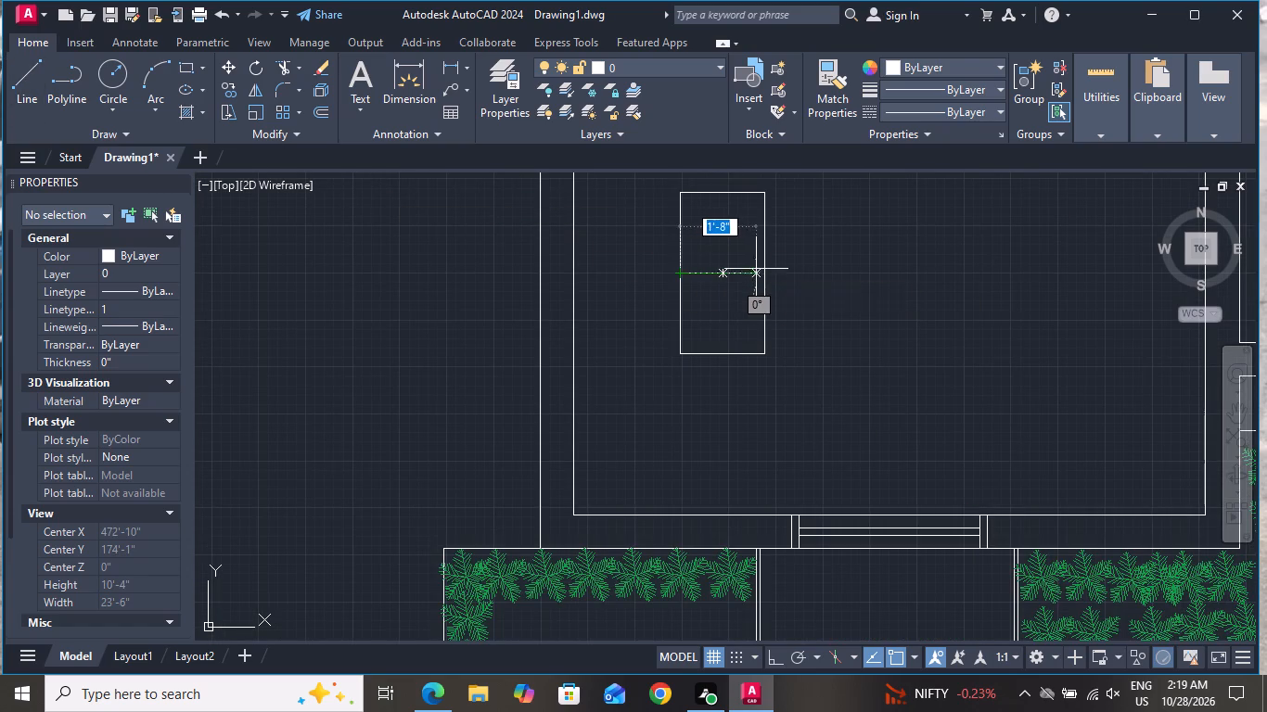
left_click(760, 270)
right_click(760, 270)
left_click(809, 298)
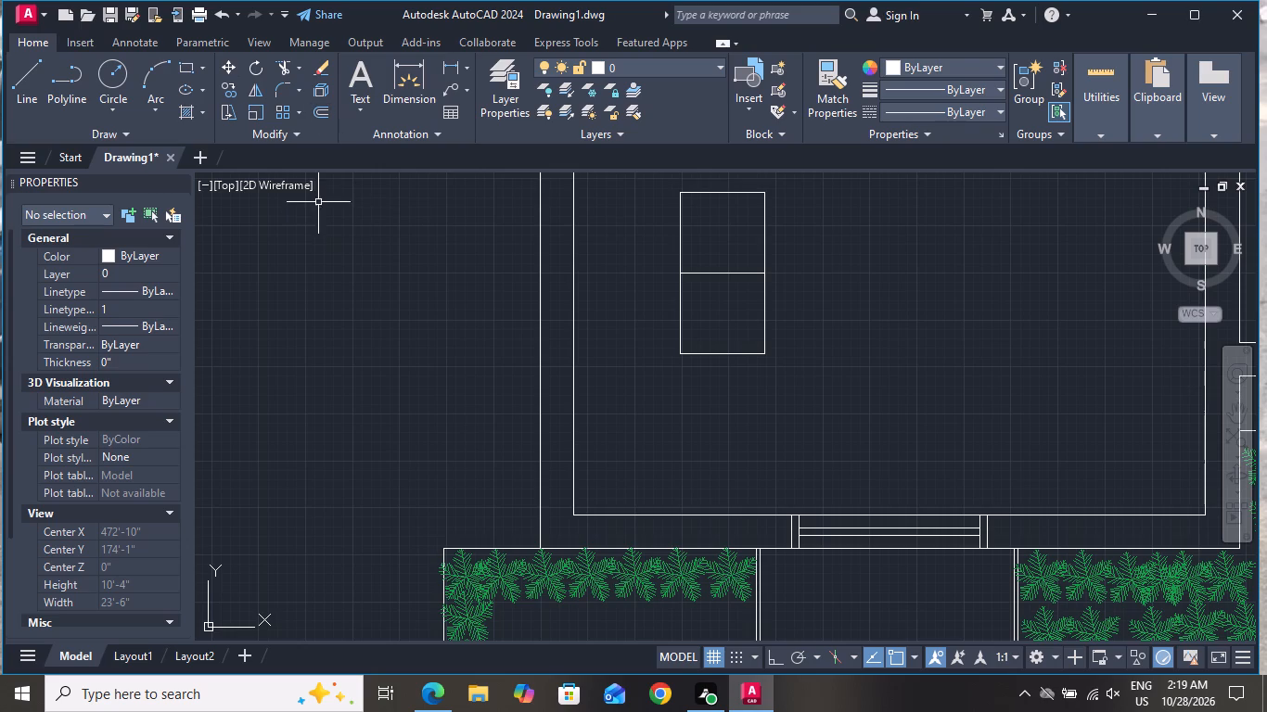
Draw a thin armrest rectangle about 1'-10" by 3" along the top edge of the two-seat rectangle.
left_click(187, 71)
scroll(754, 464, "down", 1)
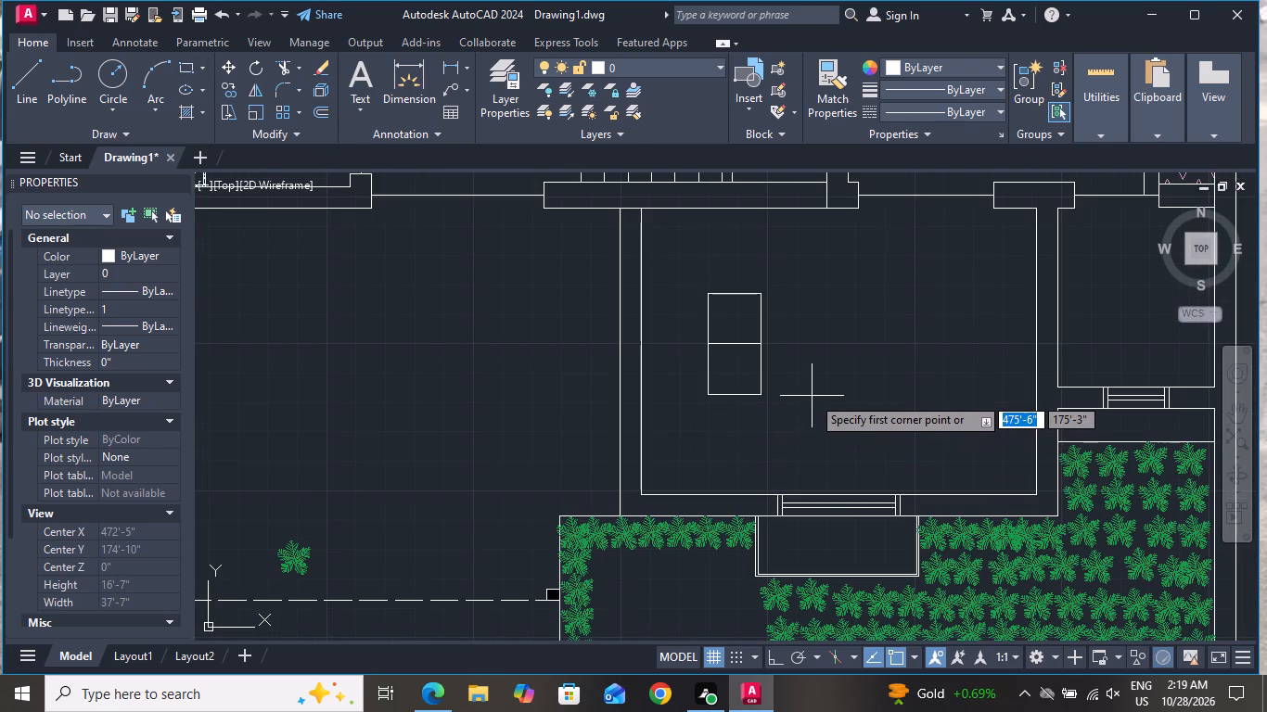
scroll(769, 248, "up", 2)
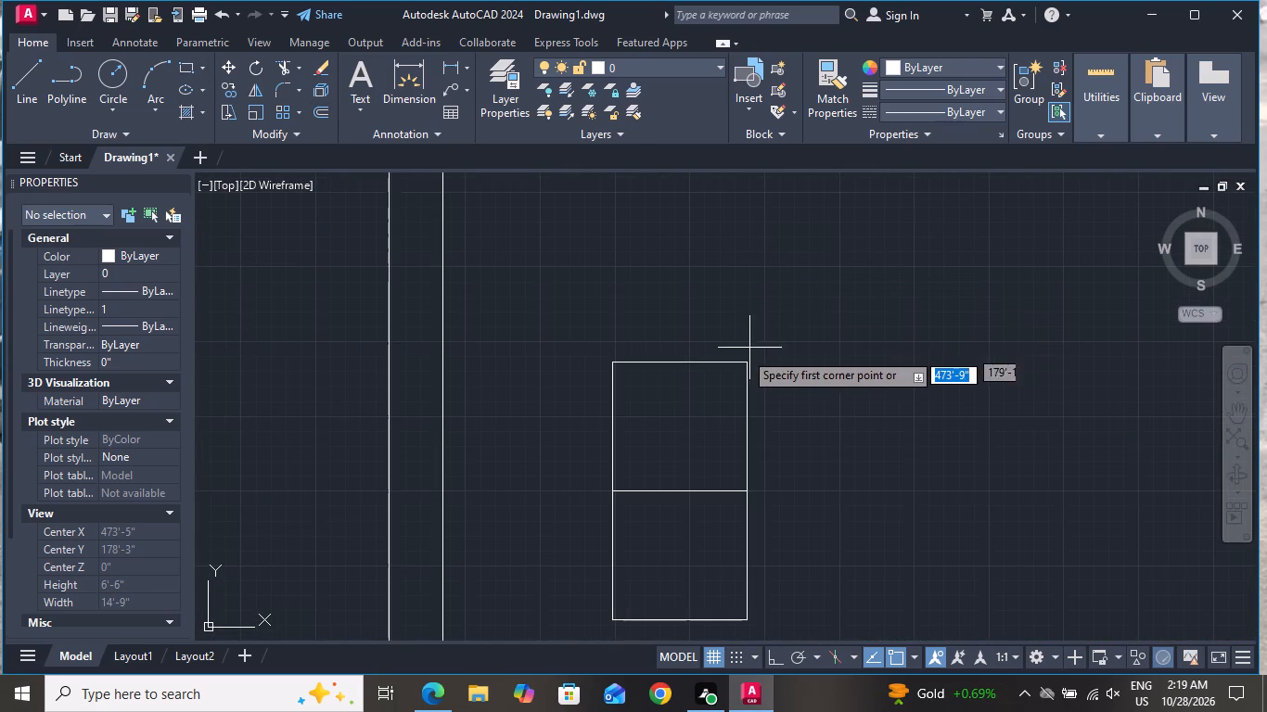
left_click(743, 366)
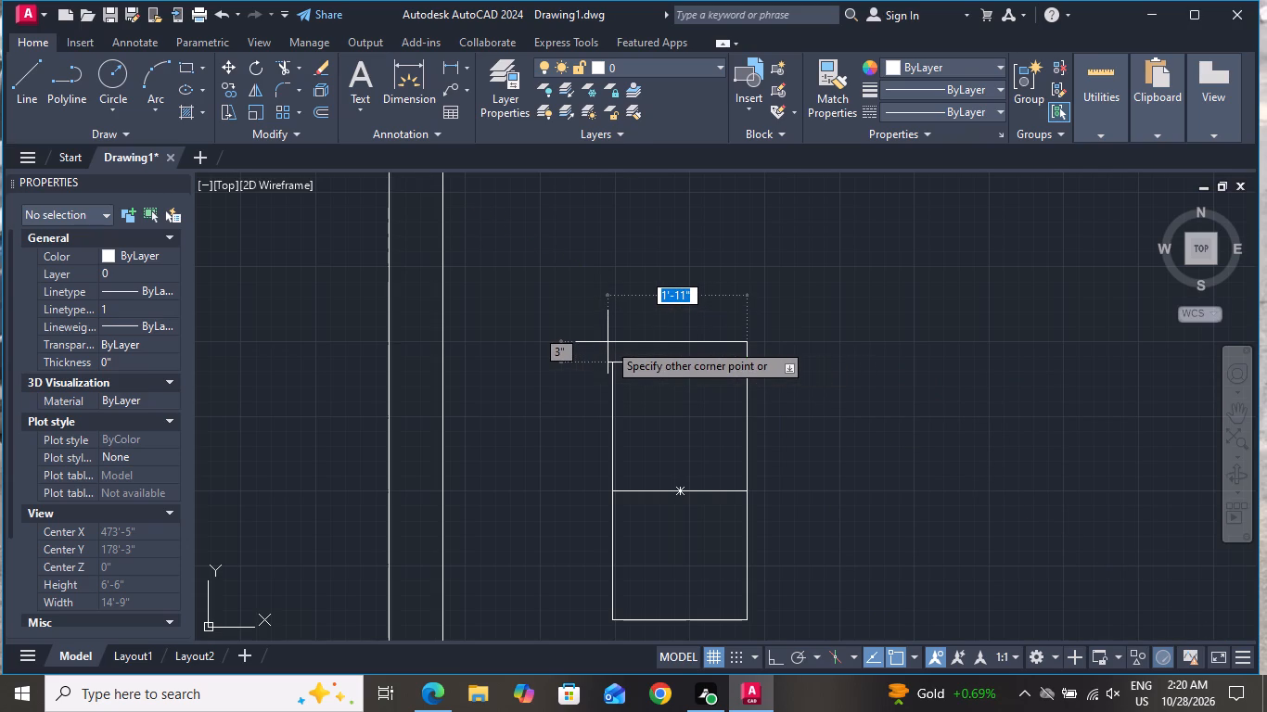
scroll(612, 342, "up", 1)
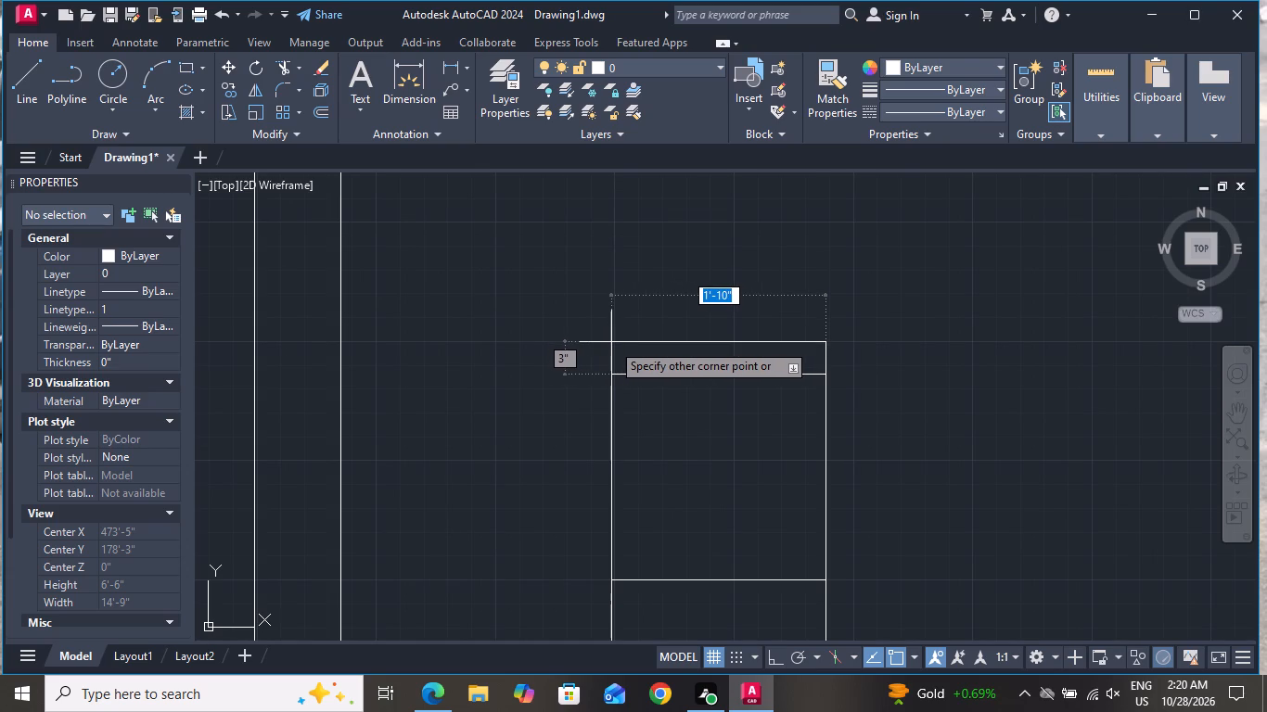
left_click(611, 342)
Copy the thin armrest rectangle from its upper-left corner to the lower-left corner of the two-seat rectangle.
left_click(690, 339)
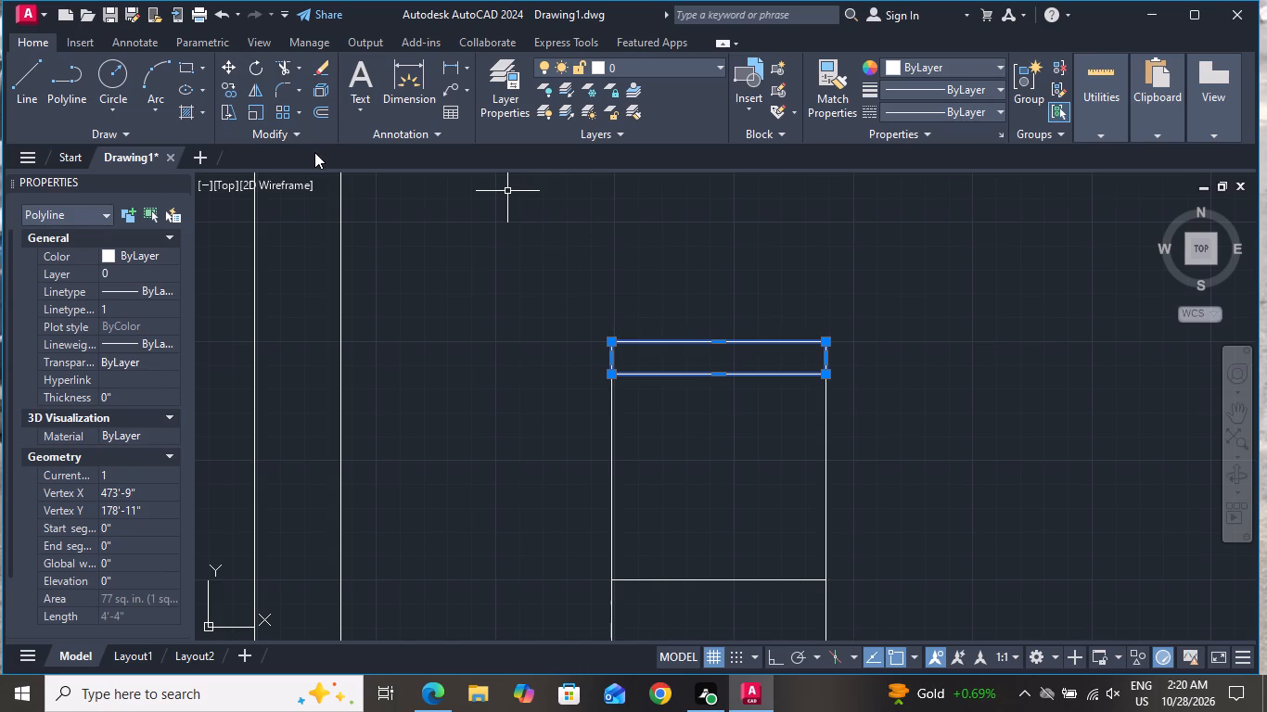
left_click(237, 91)
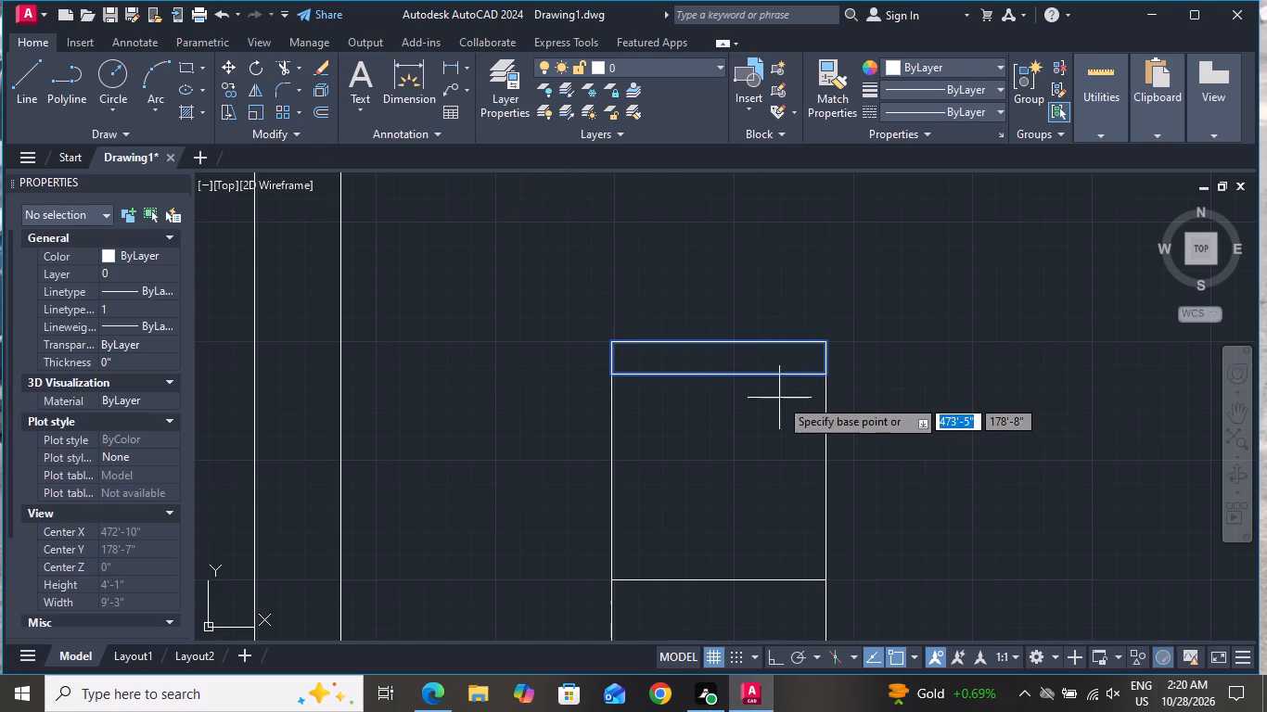
left_click(607, 343)
scroll(635, 362, "down", 2)
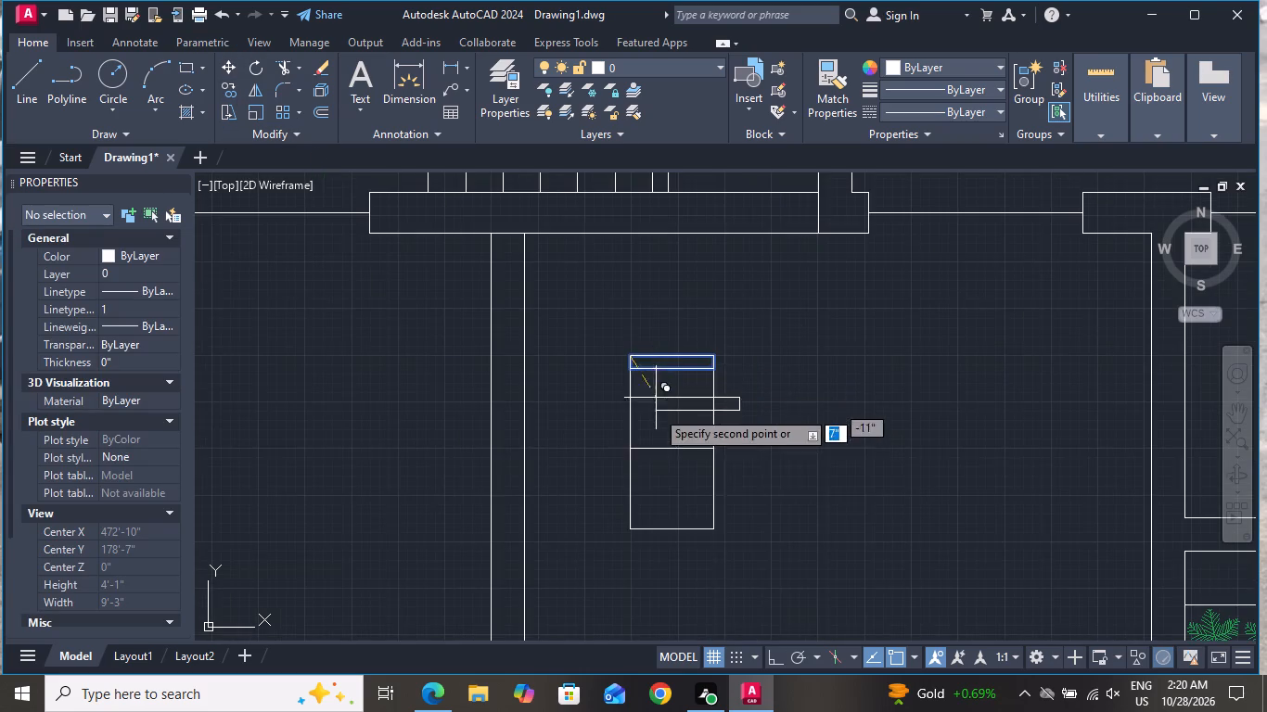
scroll(645, 540, "up", 3)
left_click(573, 496)
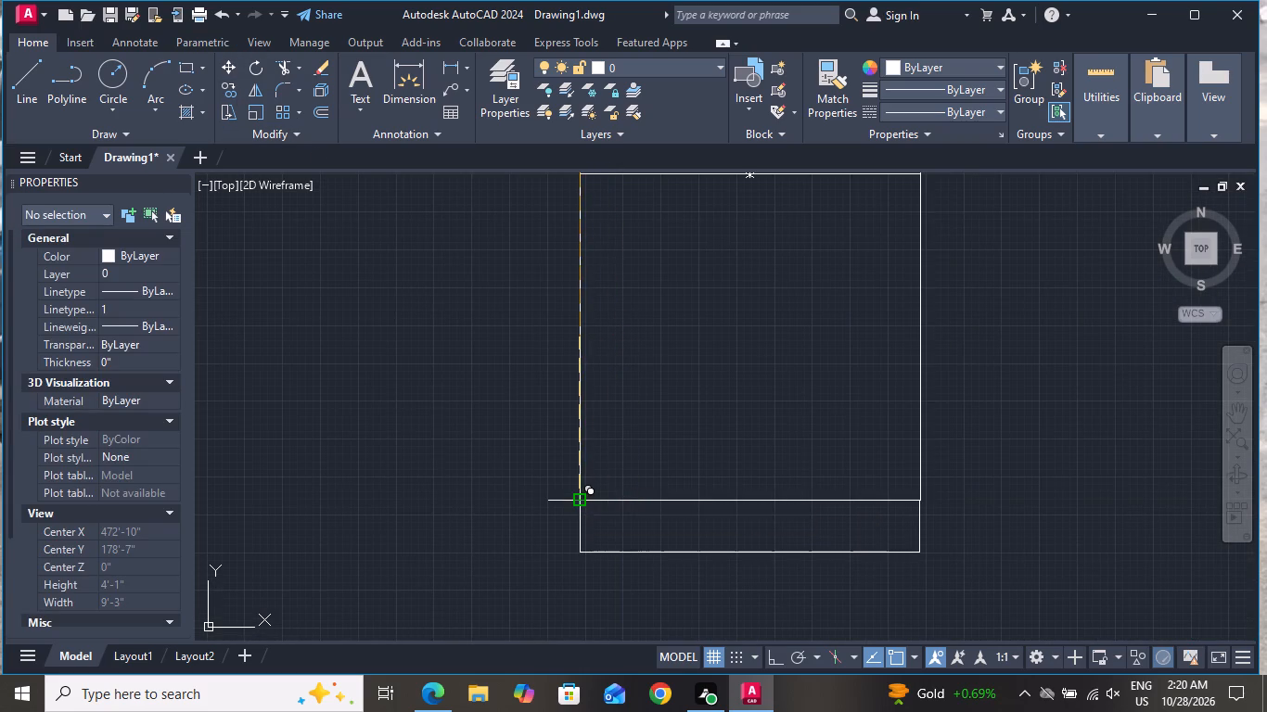
scroll(670, 576, "down", 3)
right_click(728, 496)
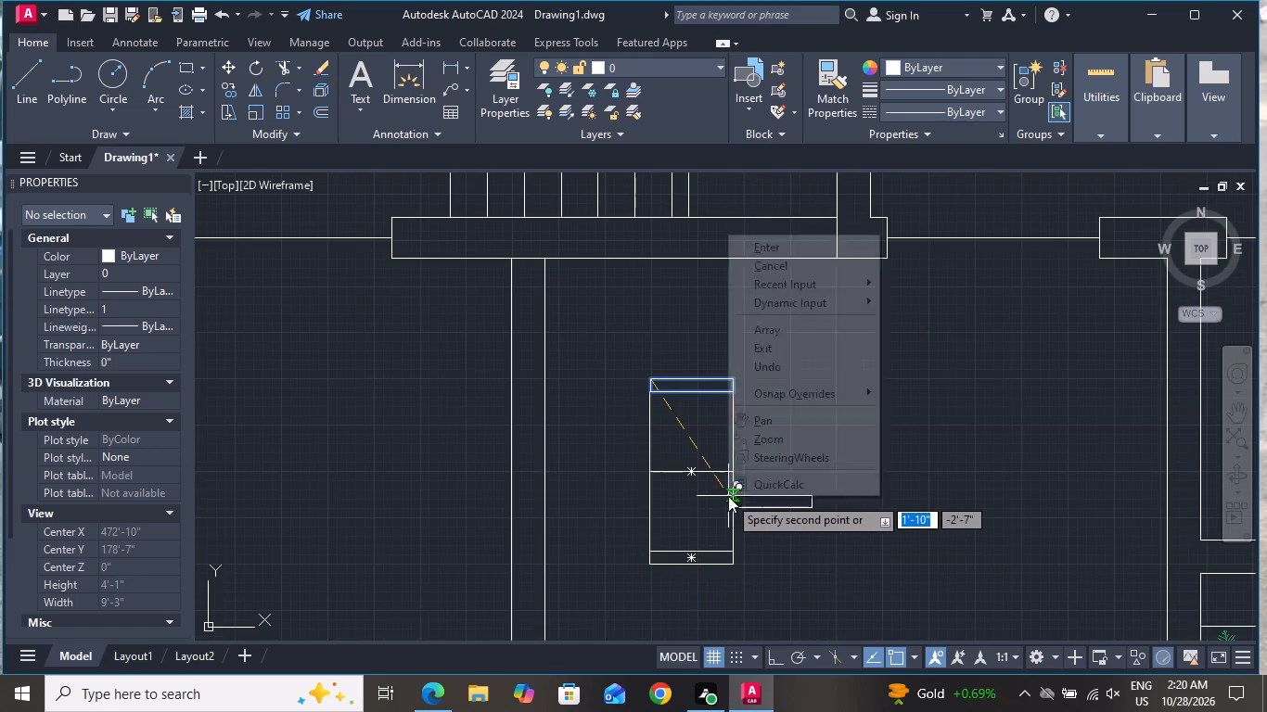
left_click(829, 268)
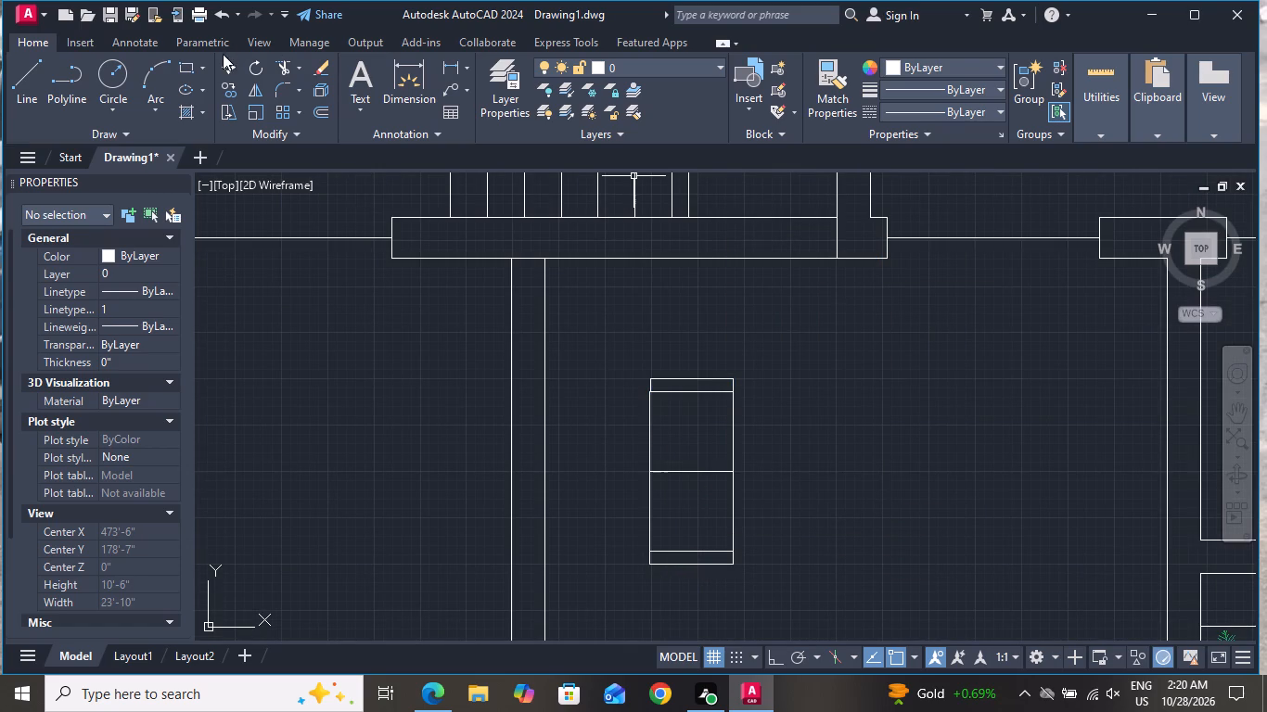
Draw a narrow backrest rectangle about 4'-2" long down the left side of the seats, spanning both armrests.
left_click(191, 73)
scroll(647, 412, "up", 2)
left_click(648, 327)
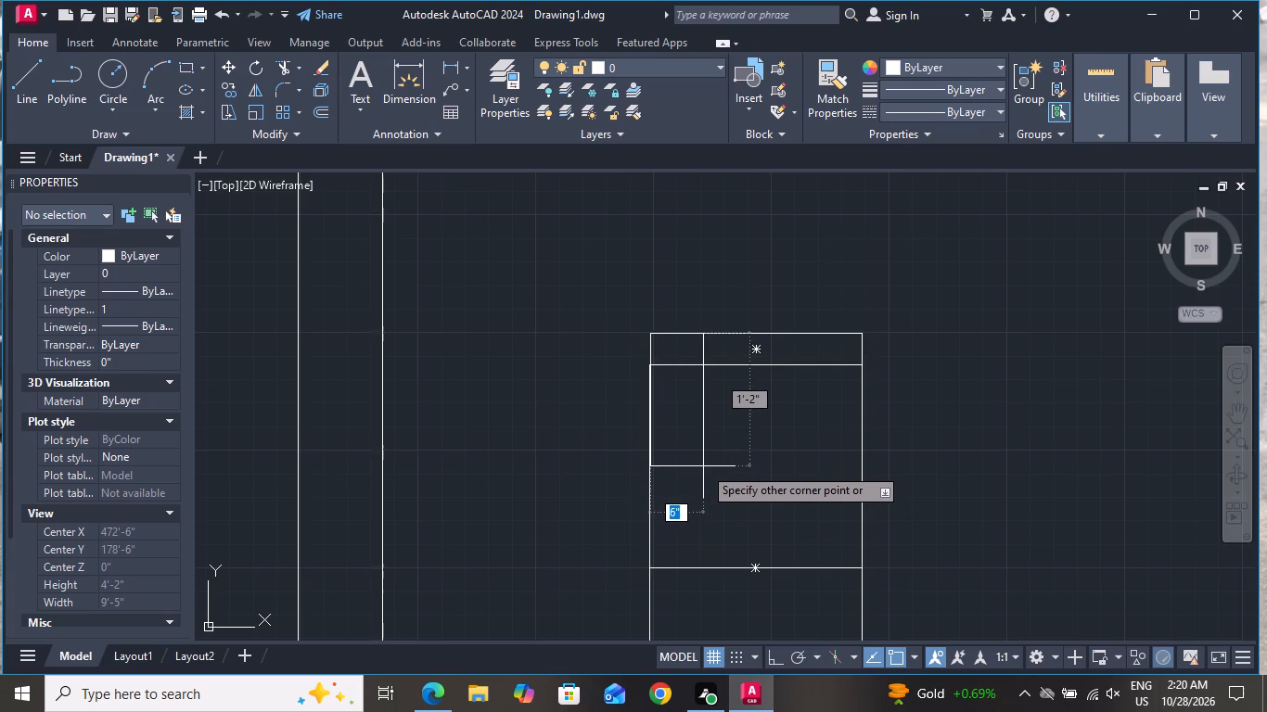
scroll(706, 464, "down", 4)
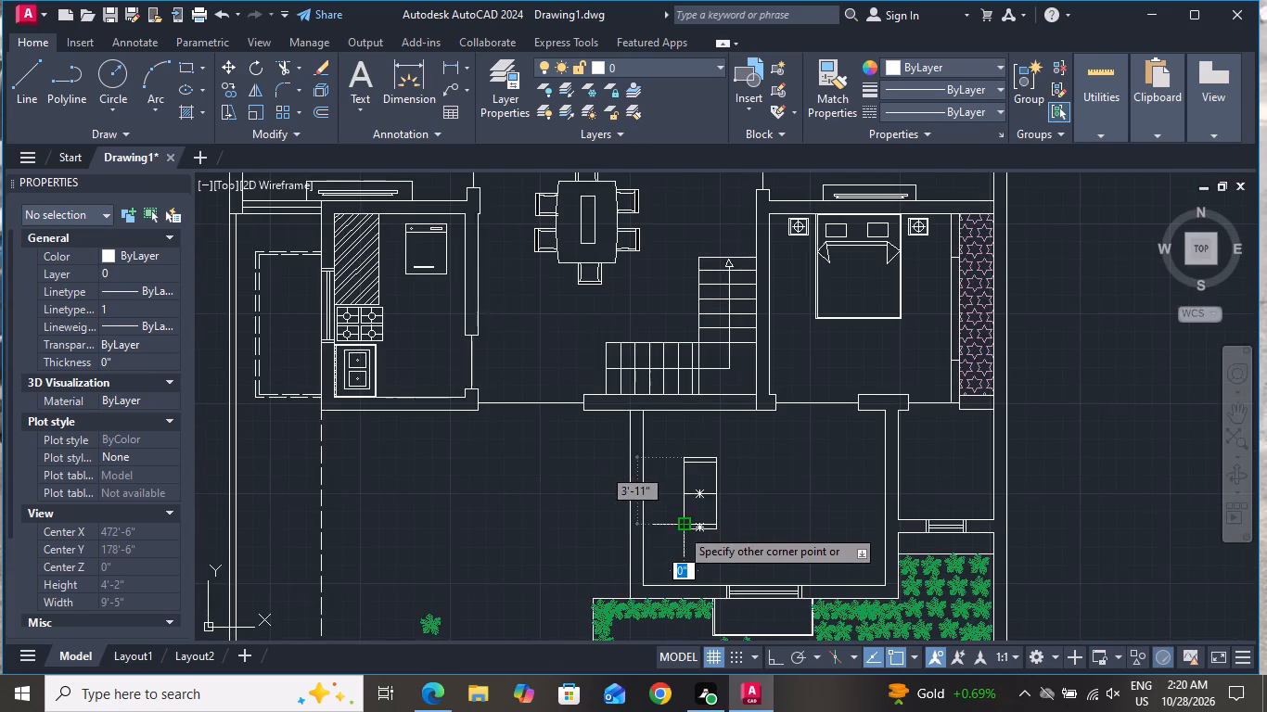
scroll(680, 529, "up", 3)
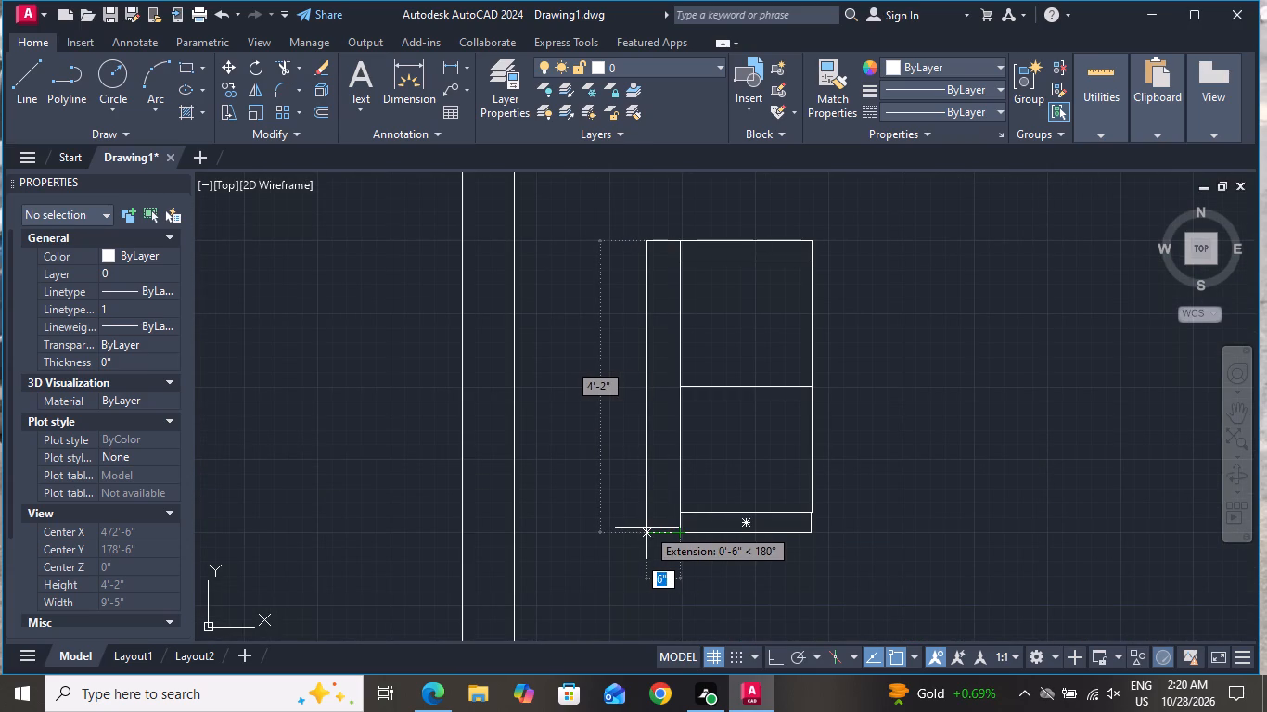
left_click(656, 536)
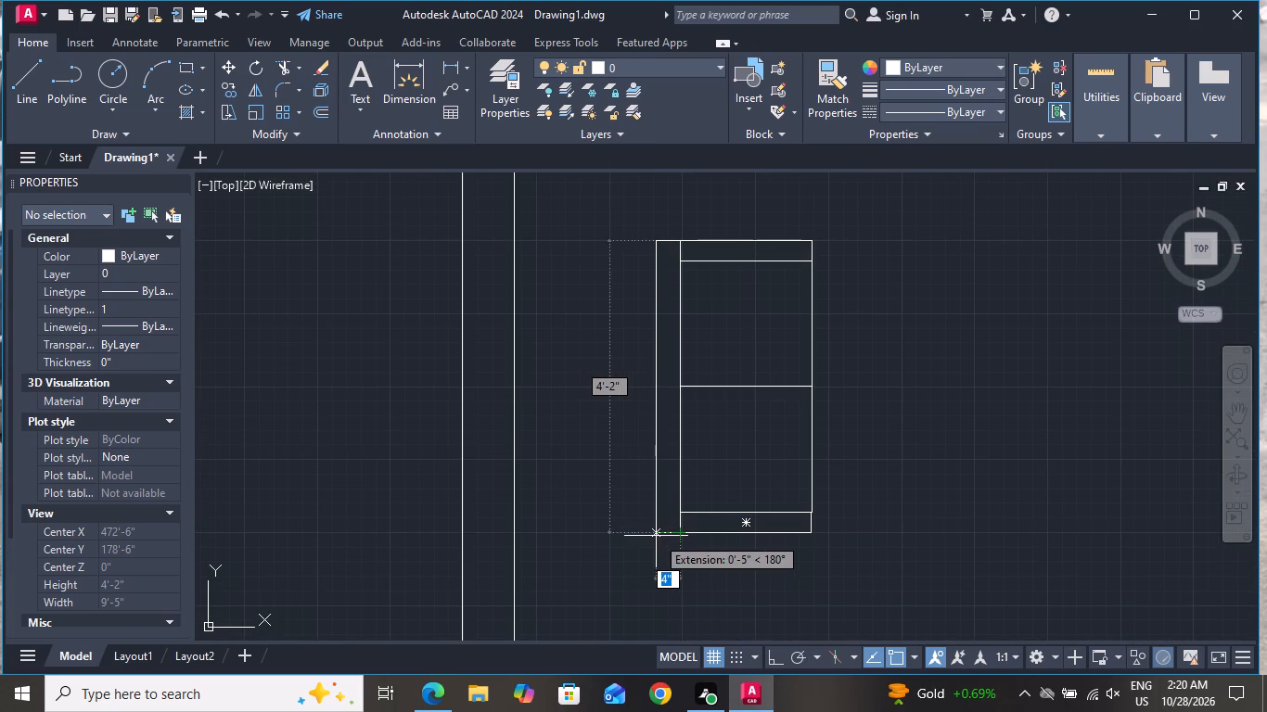
Trim the short vertical segments separating the backrest from the top and bottom armrests of the sofa.
left_click(282, 71)
scroll(685, 258, "up", 4)
left_click(655, 222)
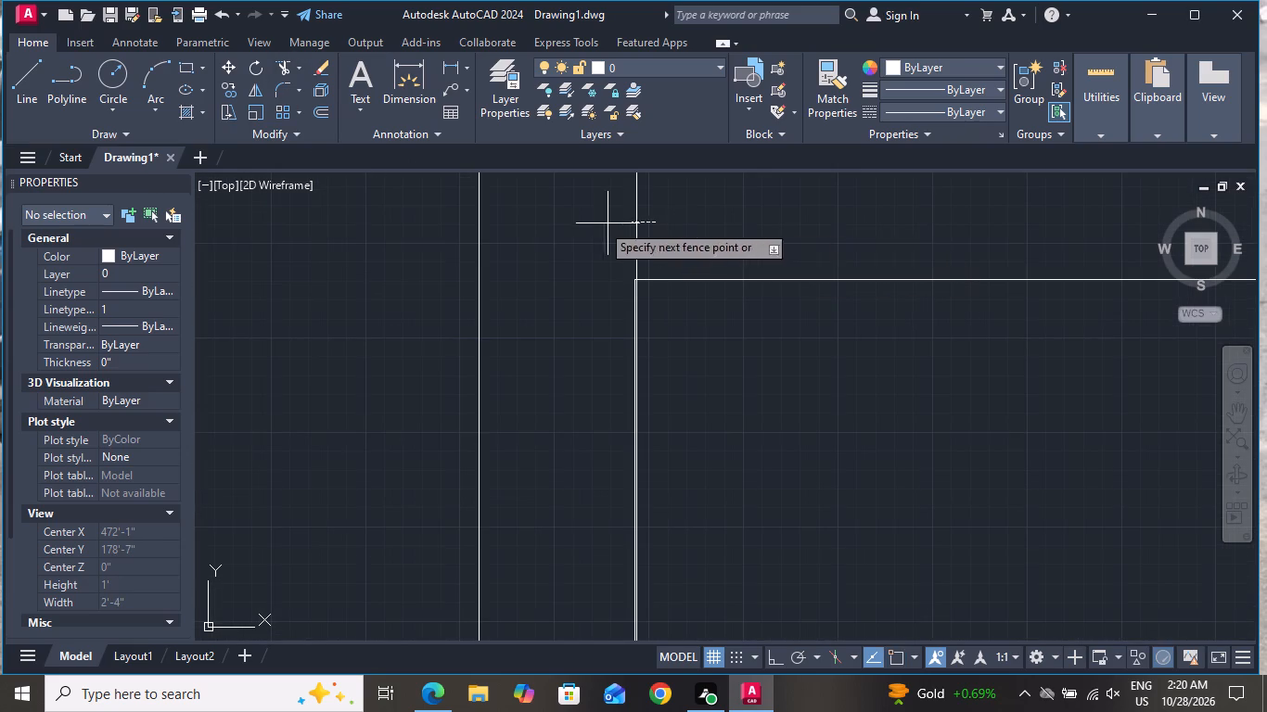
left_click(589, 223)
scroll(760, 247, "down", 4)
scroll(735, 508, "up", 4)
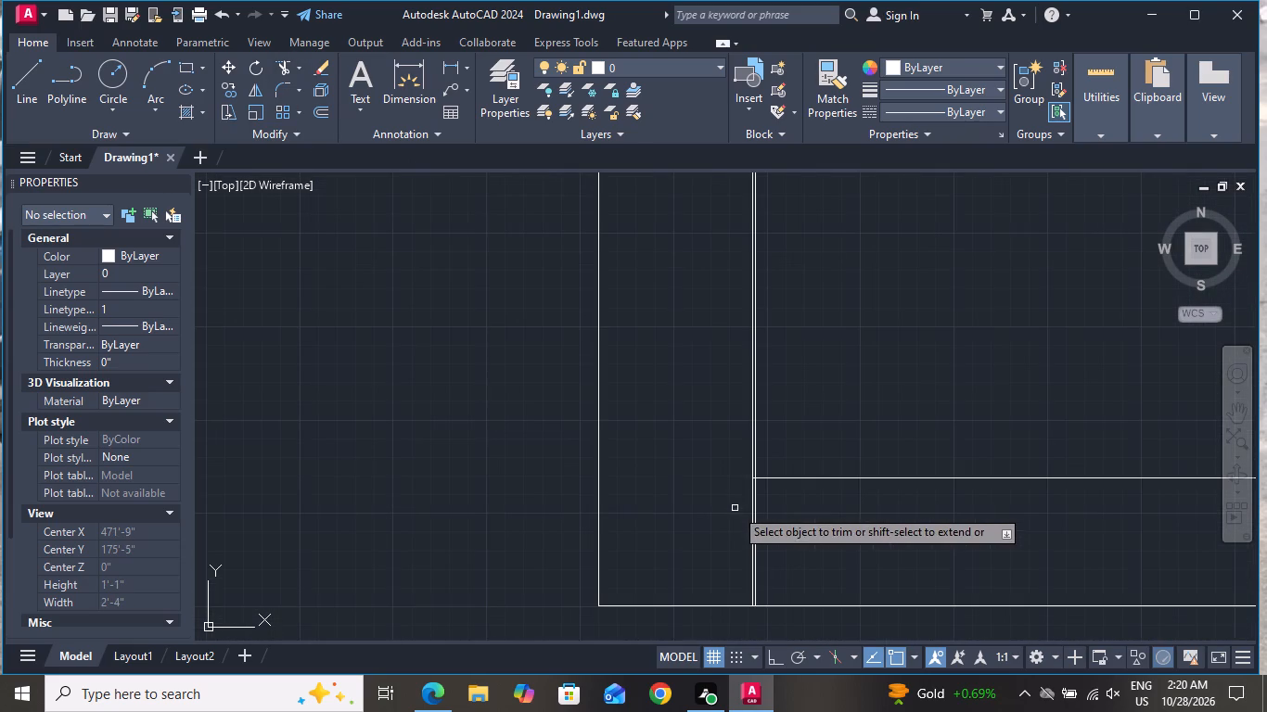
left_click(736, 508)
left_click(830, 507)
scroll(789, 528, "down", 2)
right_click(849, 436)
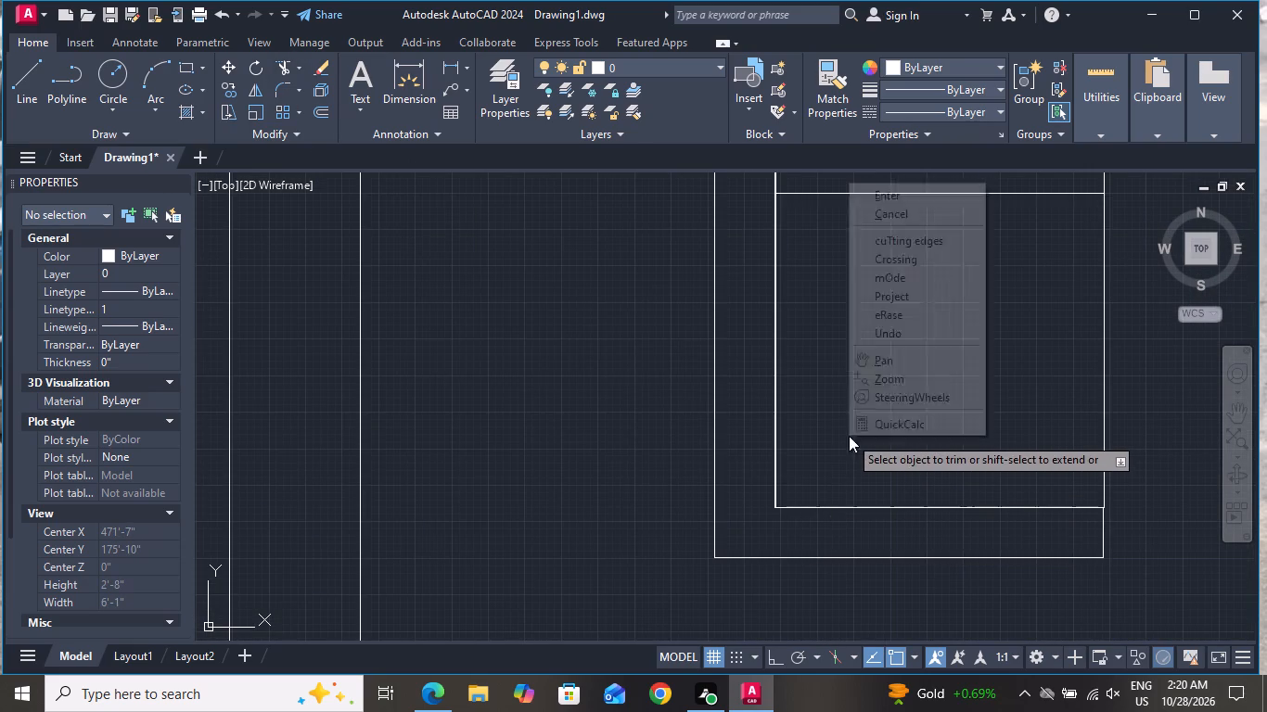
left_click(896, 215)
Mirror the whole sofa about a vertical line just to its right with Ortho on, keeping the original.
scroll(831, 382, "down", 2)
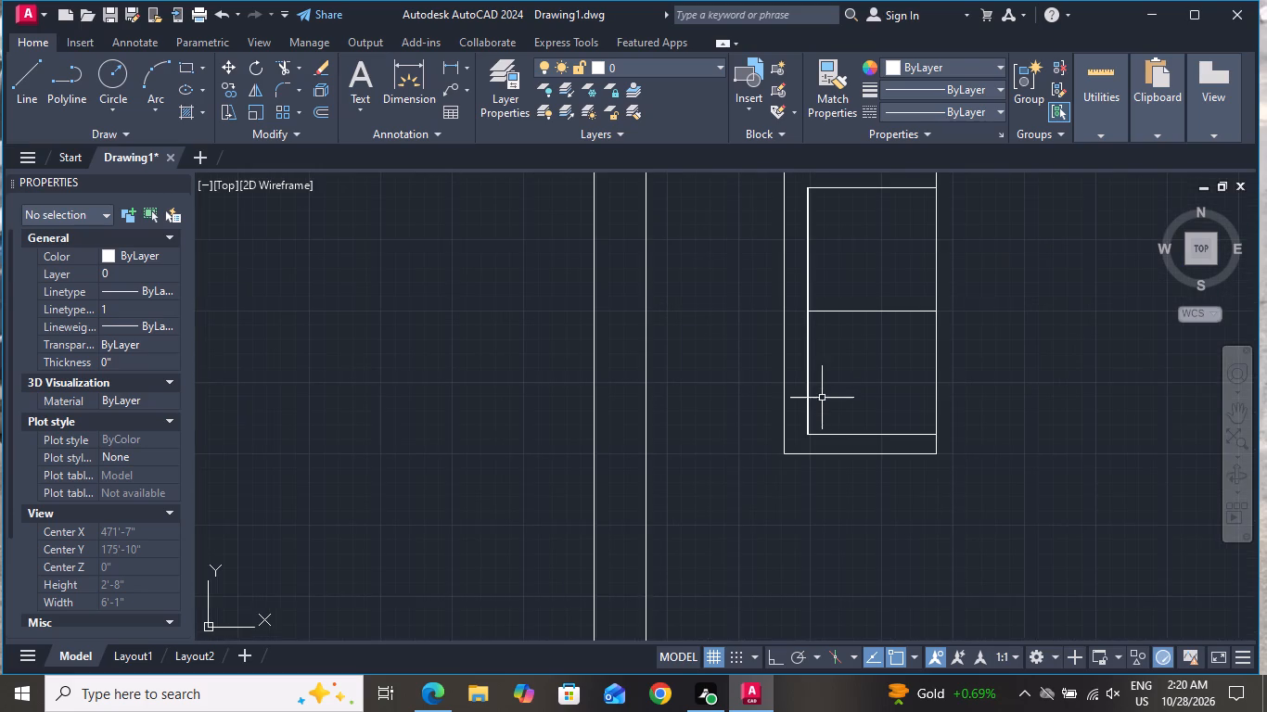
scroll(822, 398, "down", 1)
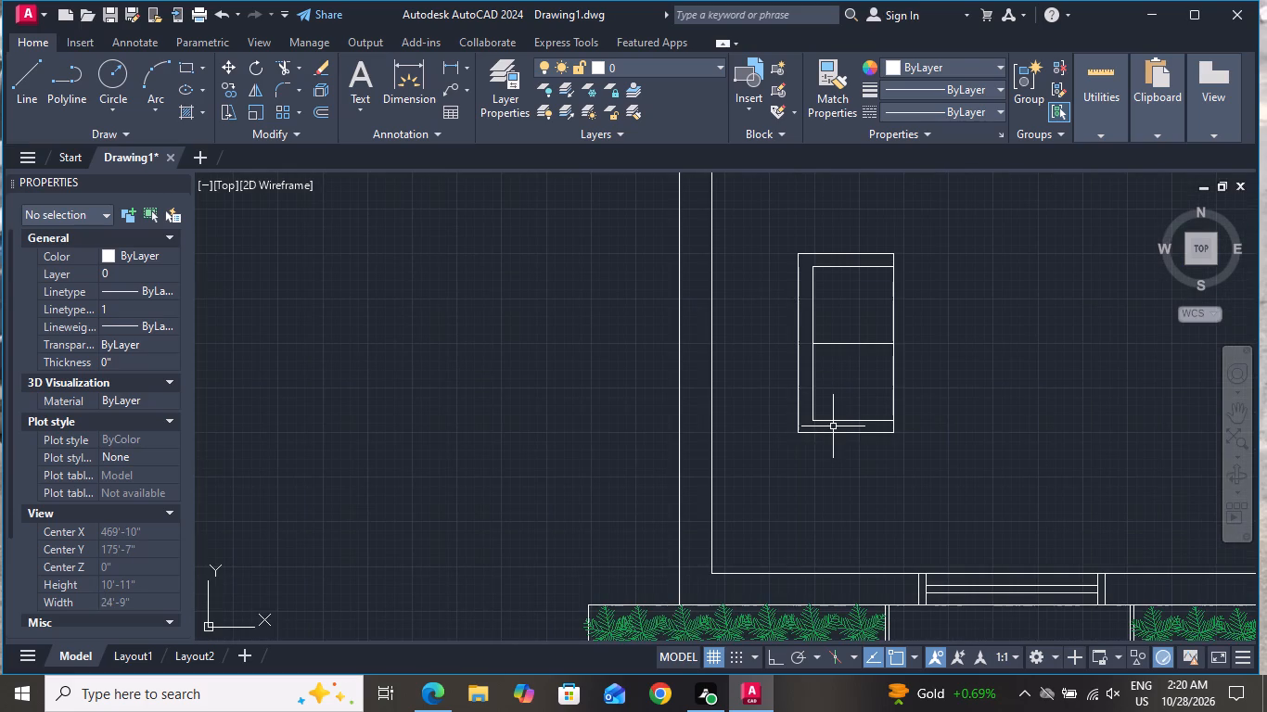
left_click(913, 239)
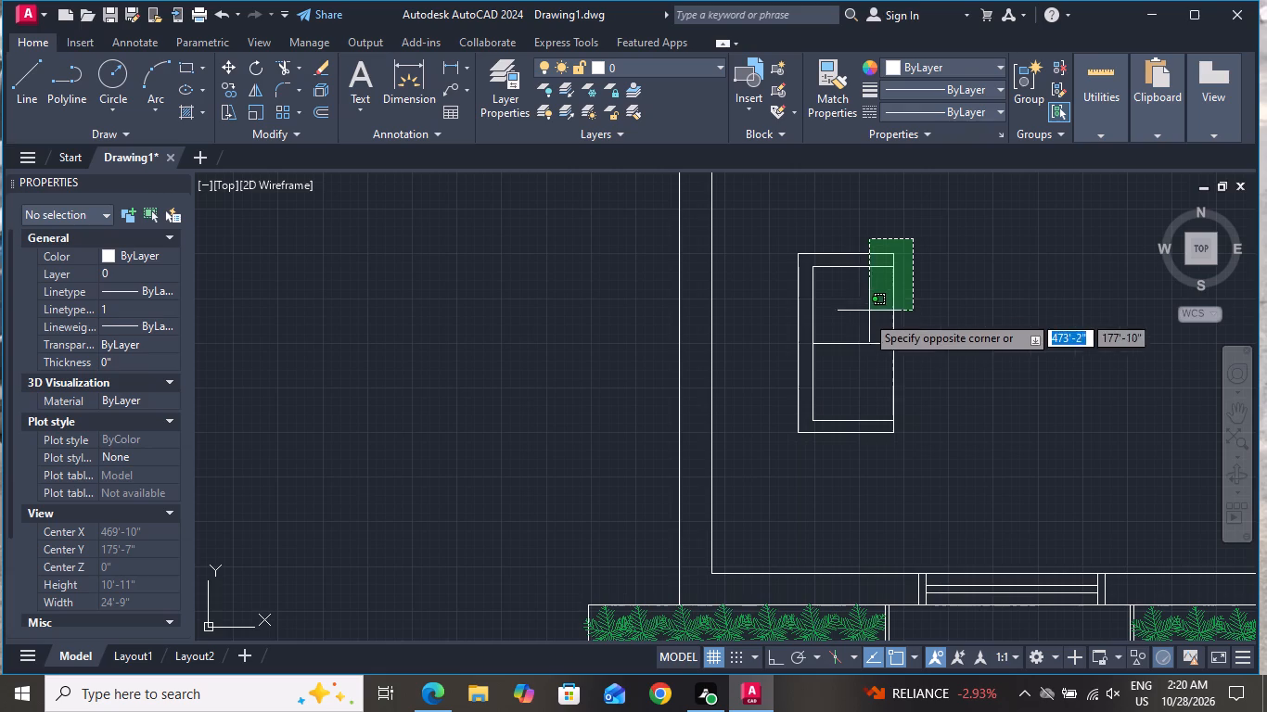
left_click(787, 452)
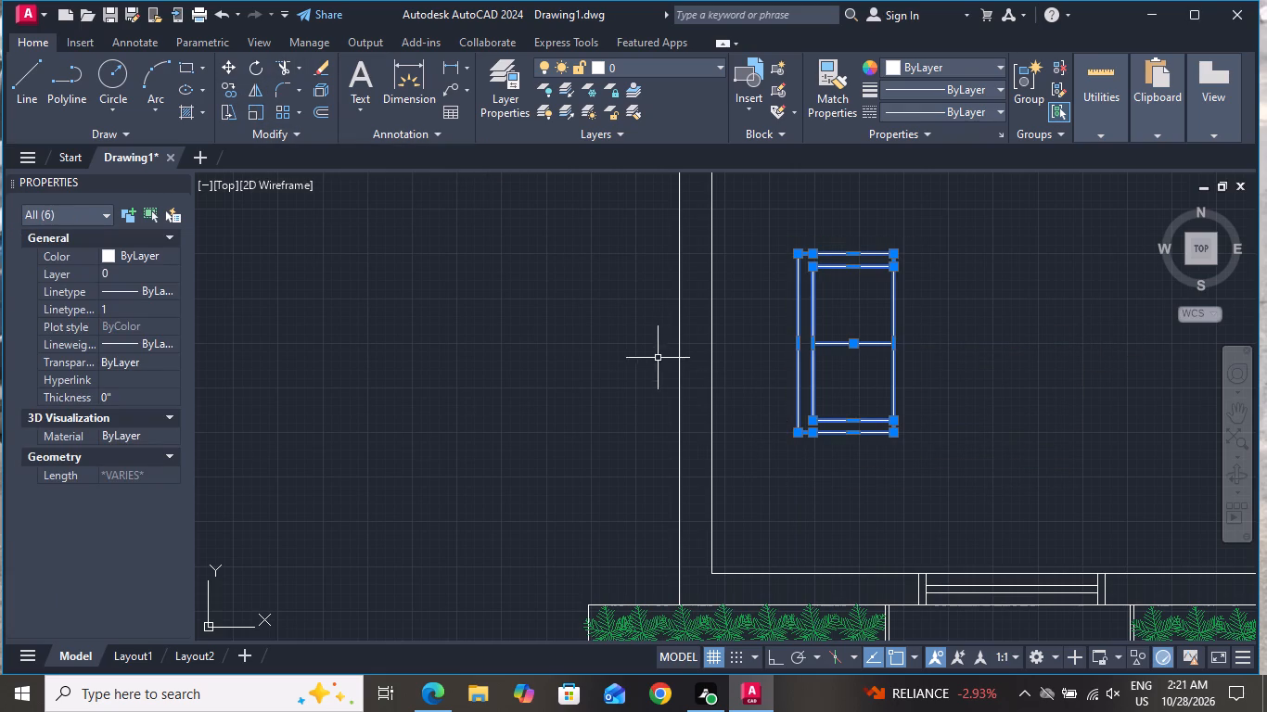
key("m")
key("i")
key("space")
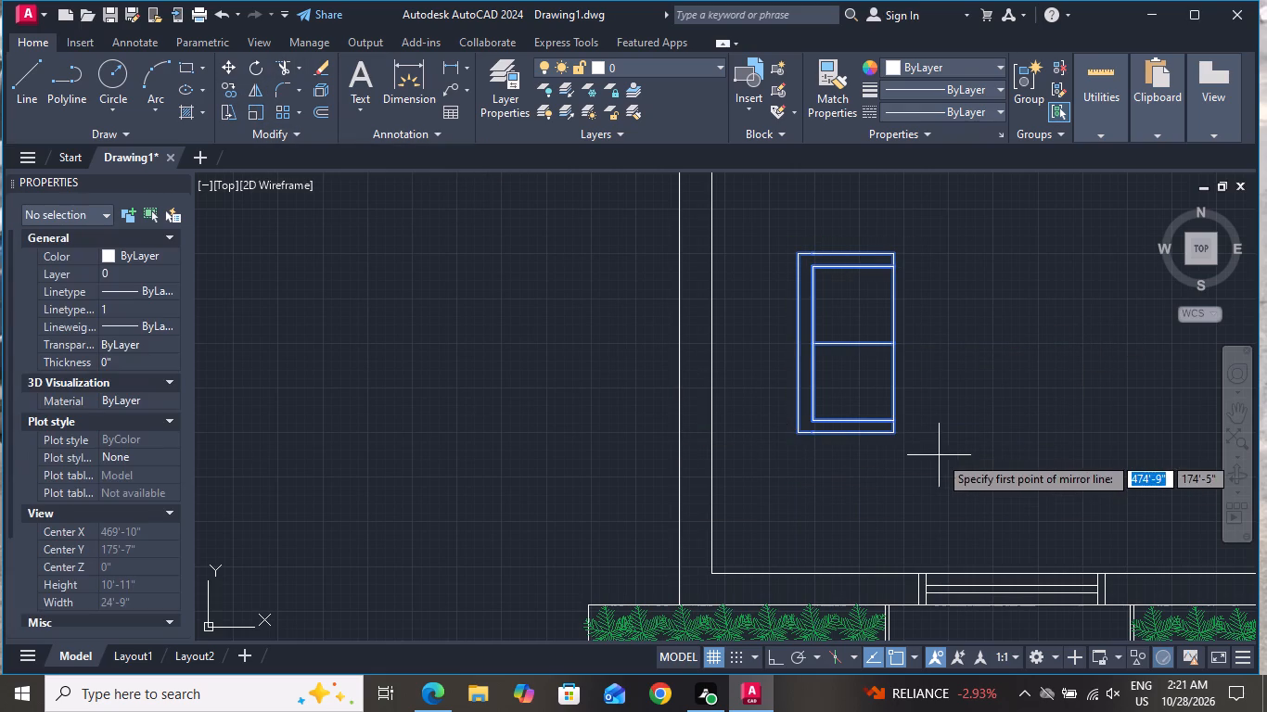
left_click(912, 397)
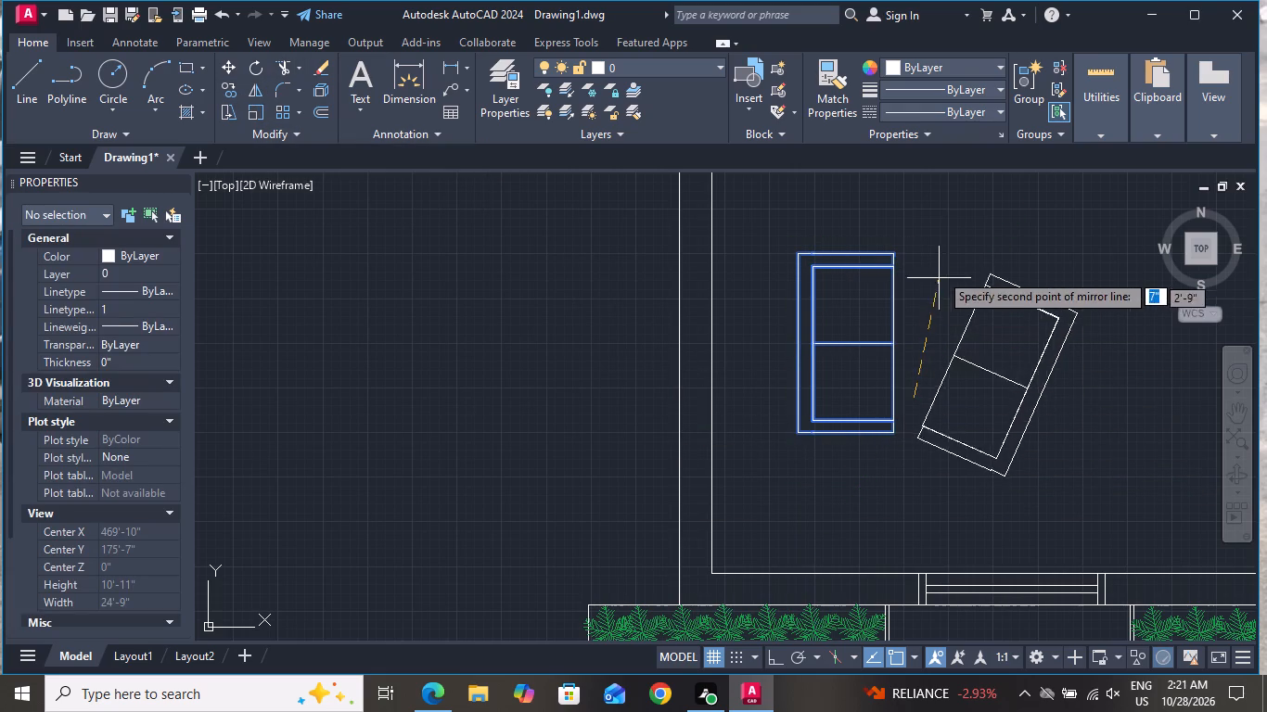
left_click(770, 653)
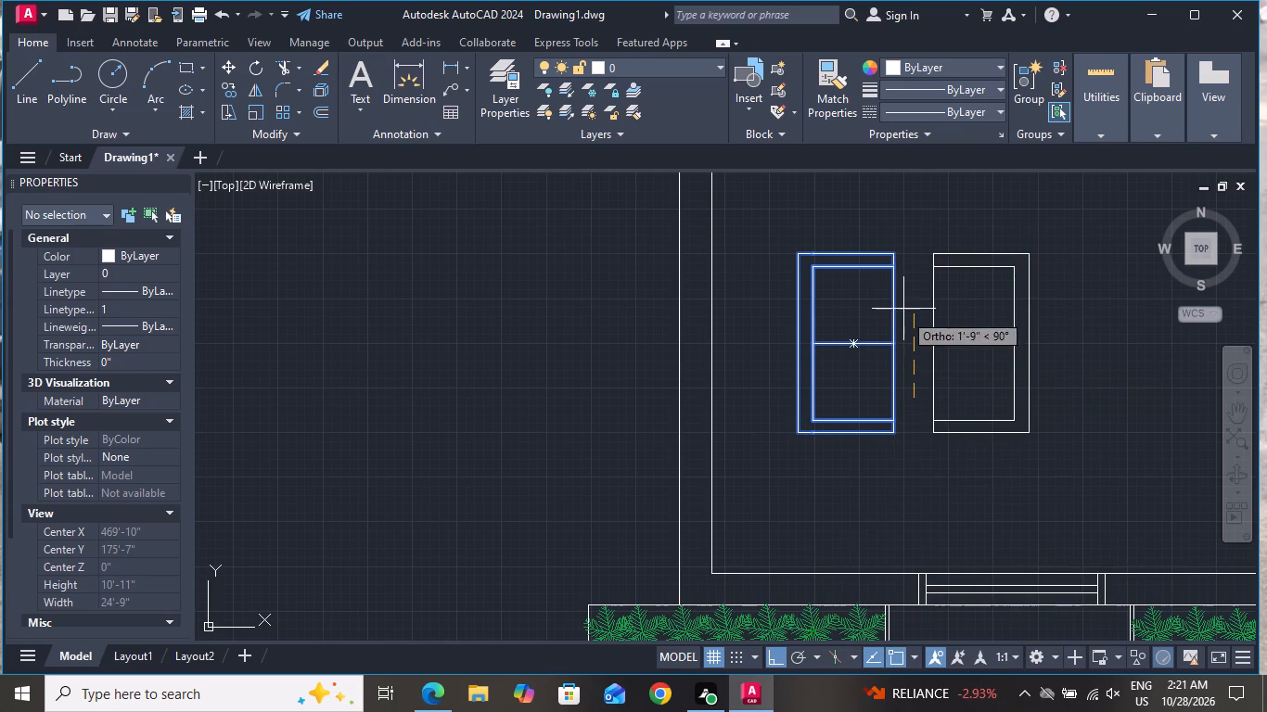
left_click(906, 202)
left_click_drag(958, 265, 906, 202)
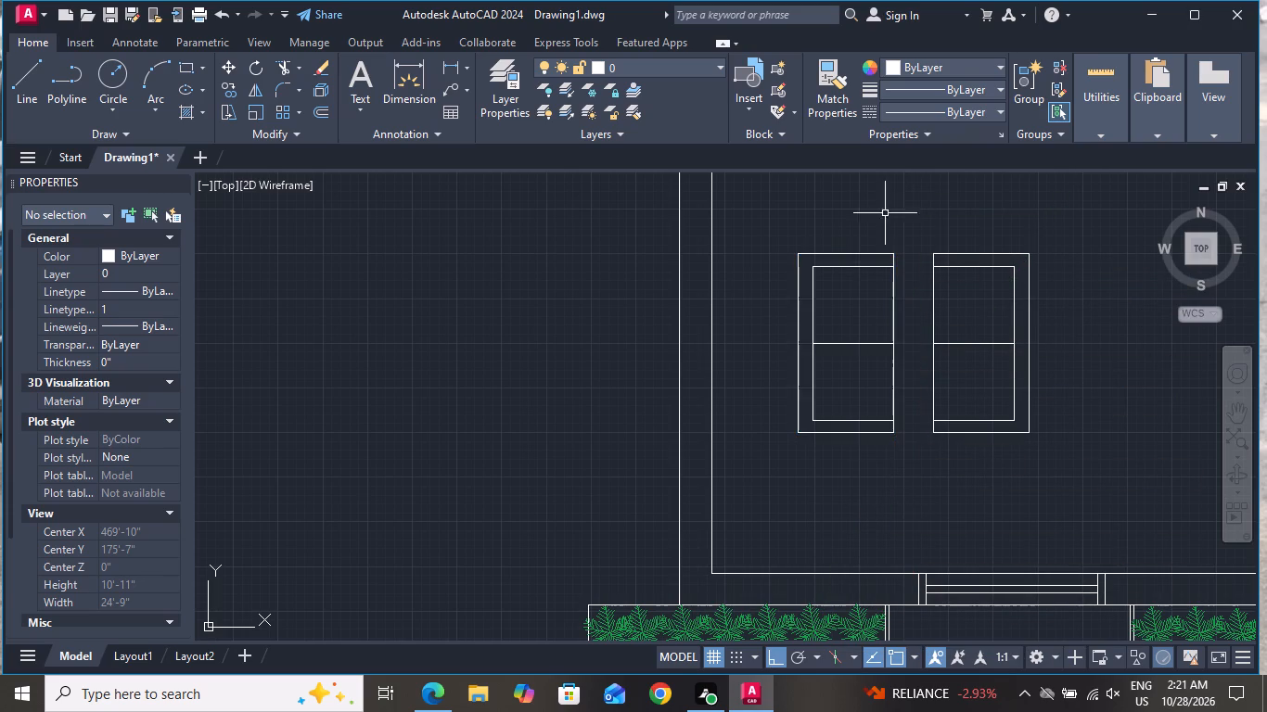
Move the mirrored sofa about 4'-0" horizontally to the right, towards the room's right wall.
scroll(812, 235, "down", 2)
left_click(911, 251)
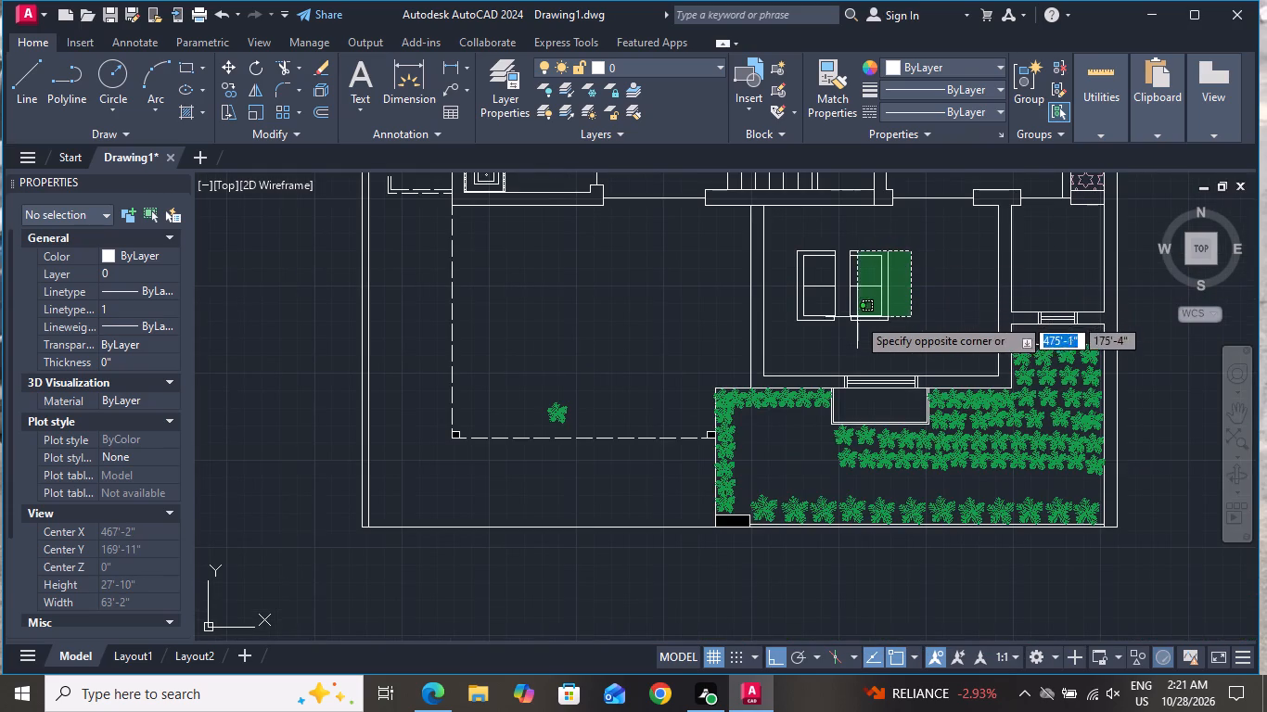
left_click(845, 324)
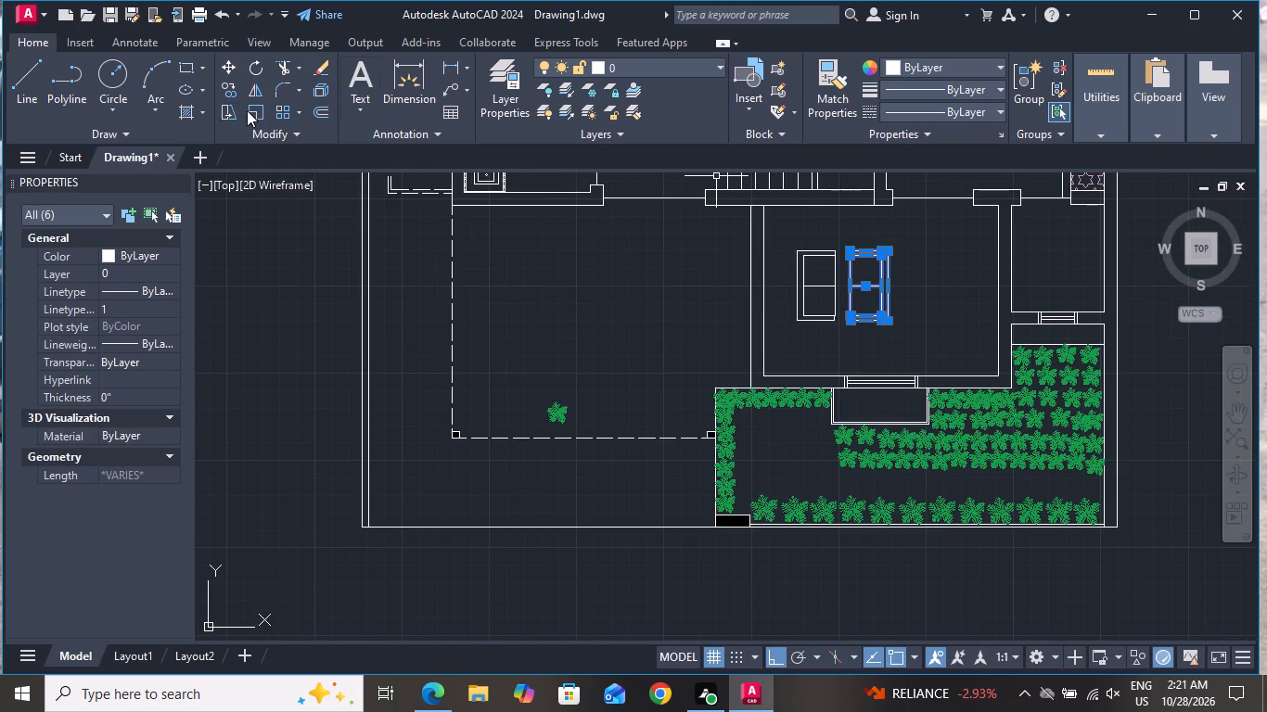
left_click(220, 64)
left_click(845, 286)
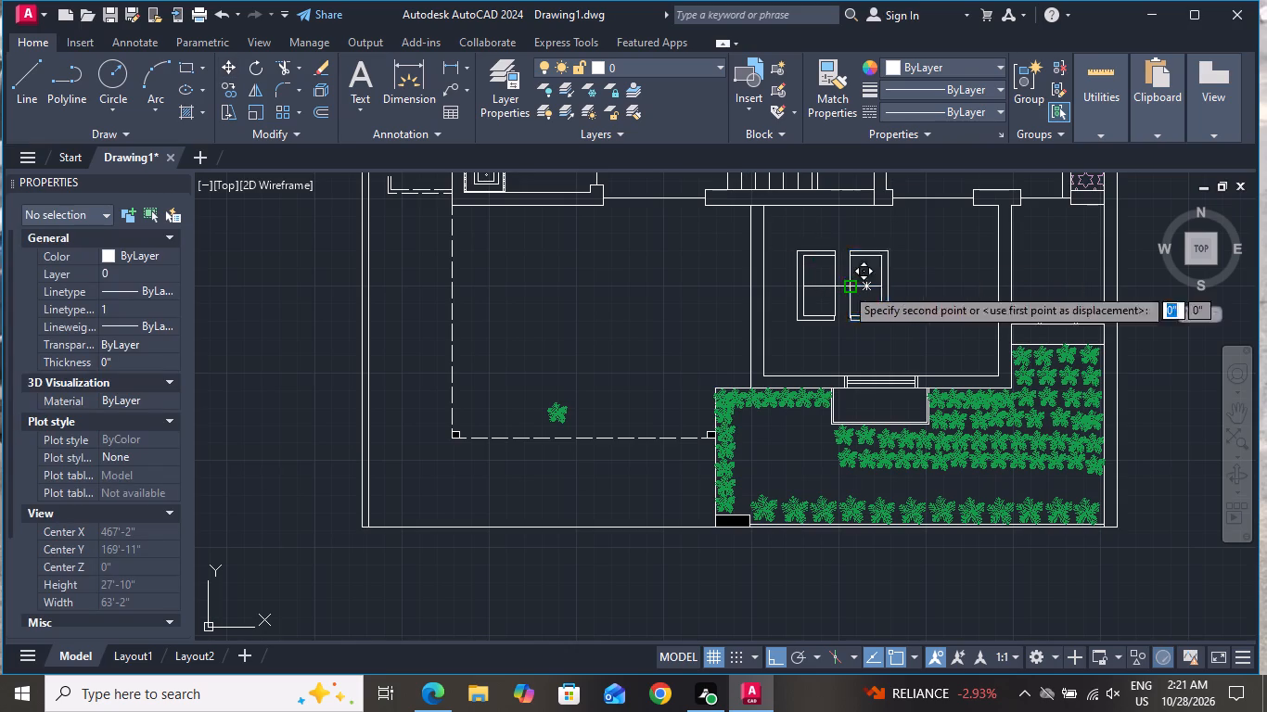
left_click(915, 326)
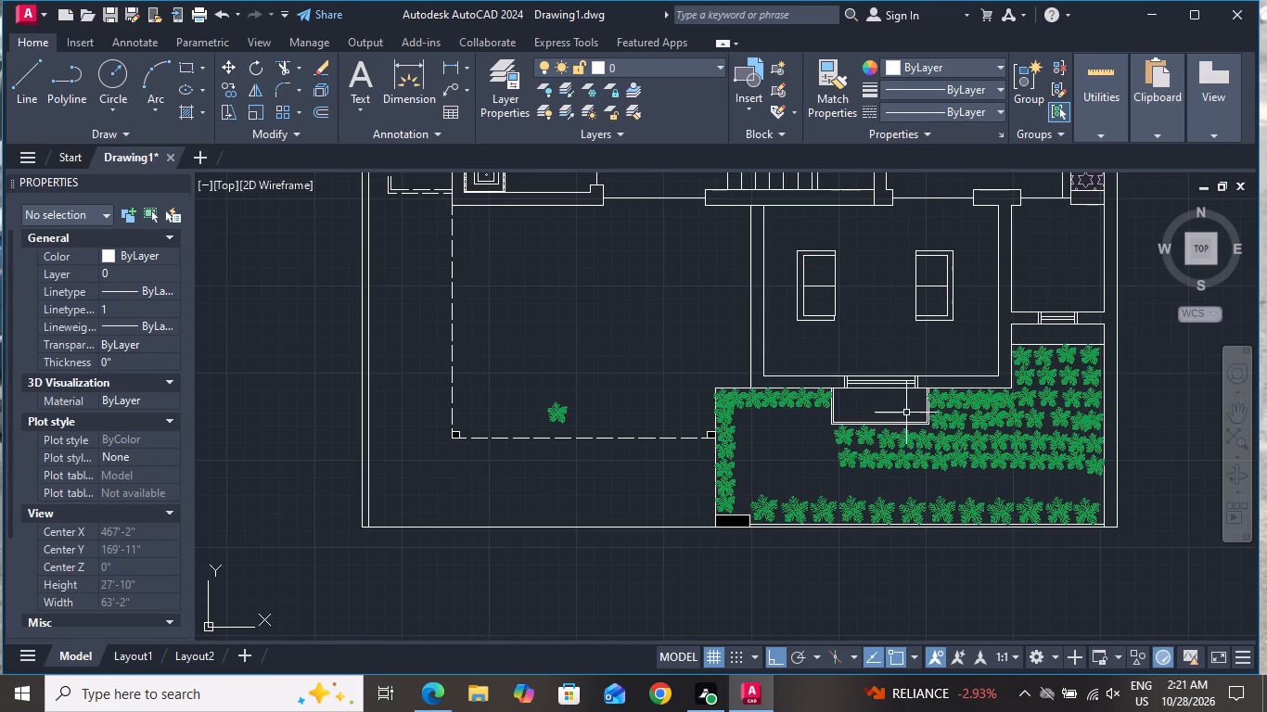
Copy the two-seat sofa nearest the room's left wall into the open area left of the room.
left_click(865, 248)
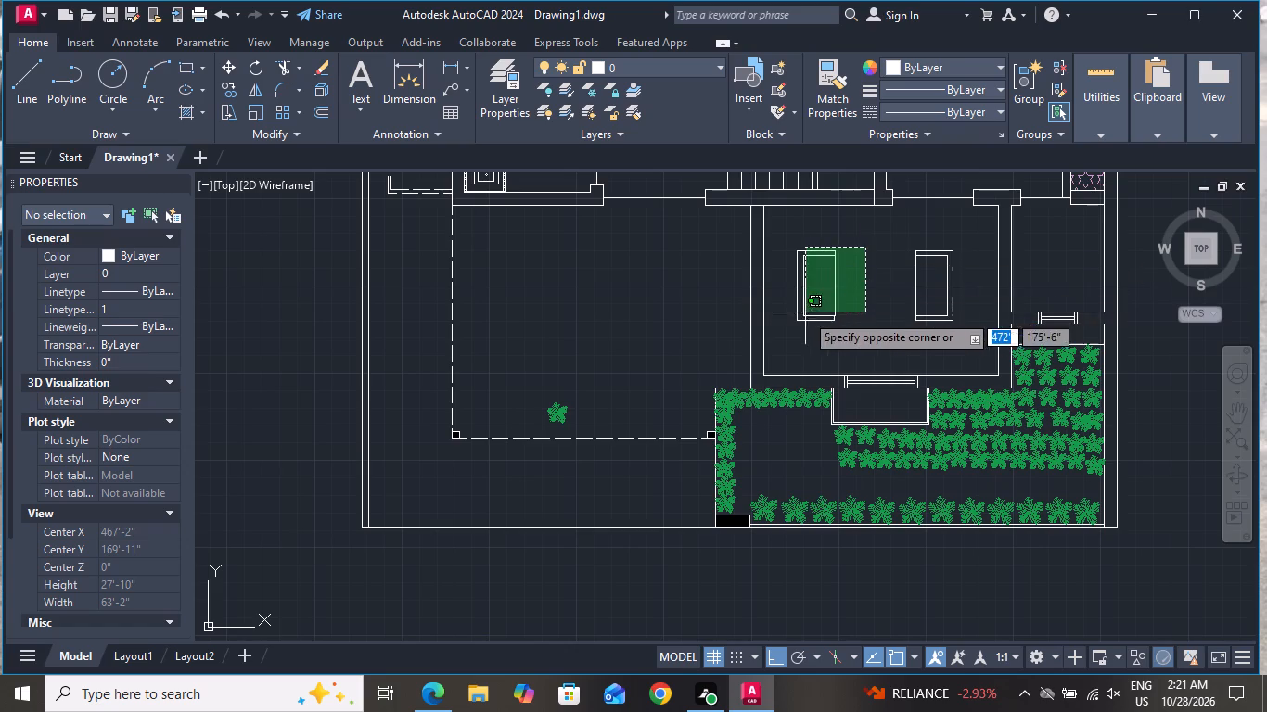
left_click(780, 333)
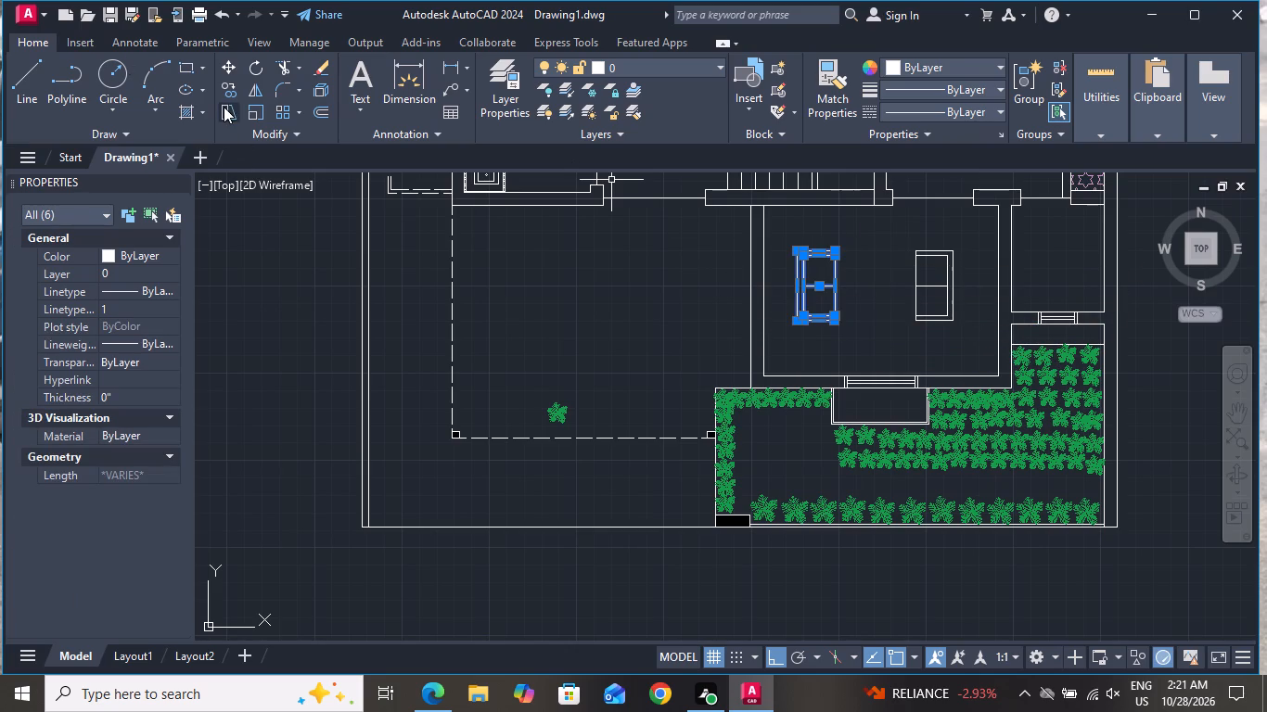
left_click(228, 89)
left_click(809, 303)
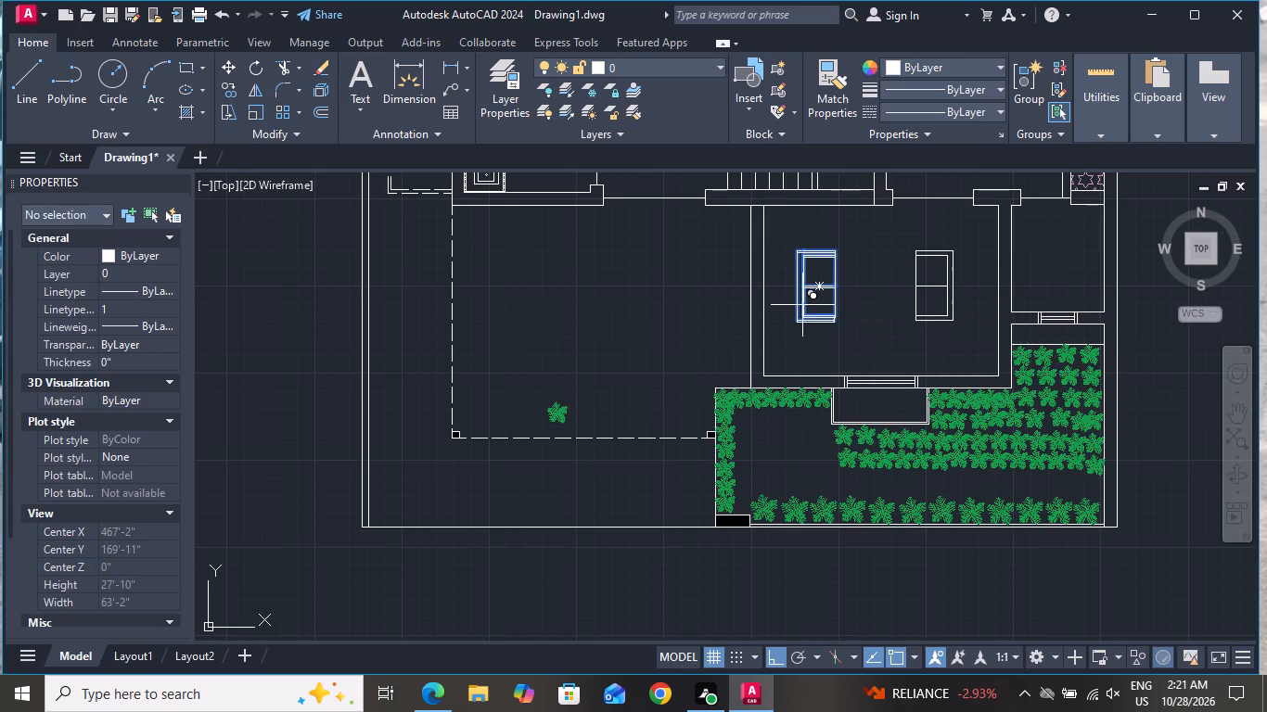
left_click(582, 327)
right_click(582, 328)
left_click(631, 363)
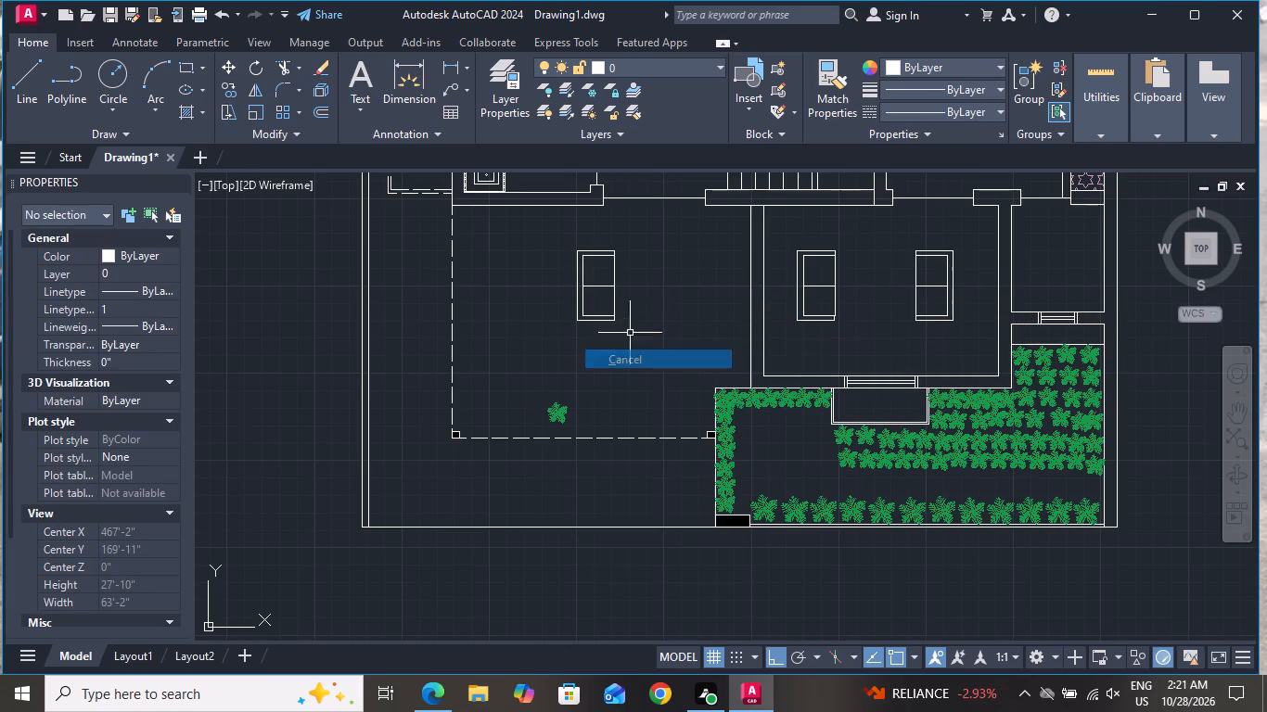
Rotate the copied sofa 90° with Ortho on, so its backrest lies along the bottom.
left_click(631, 238)
left_click(564, 352)
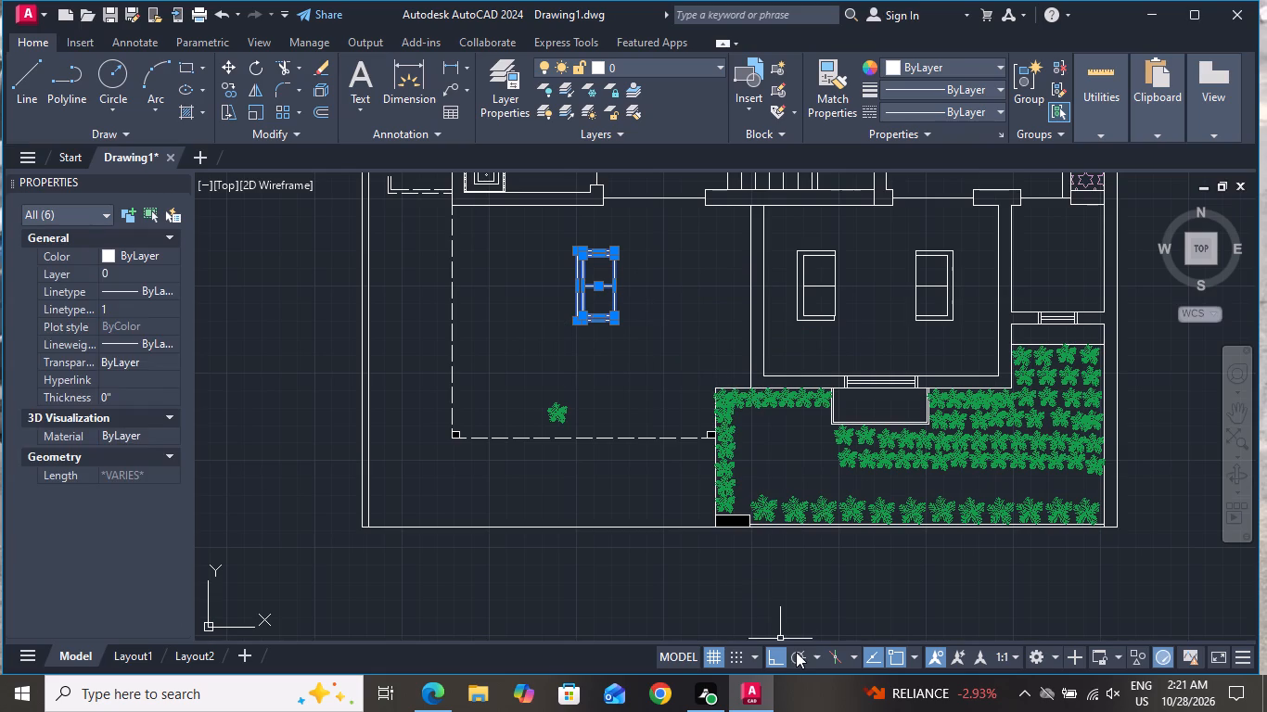
left_click(248, 61)
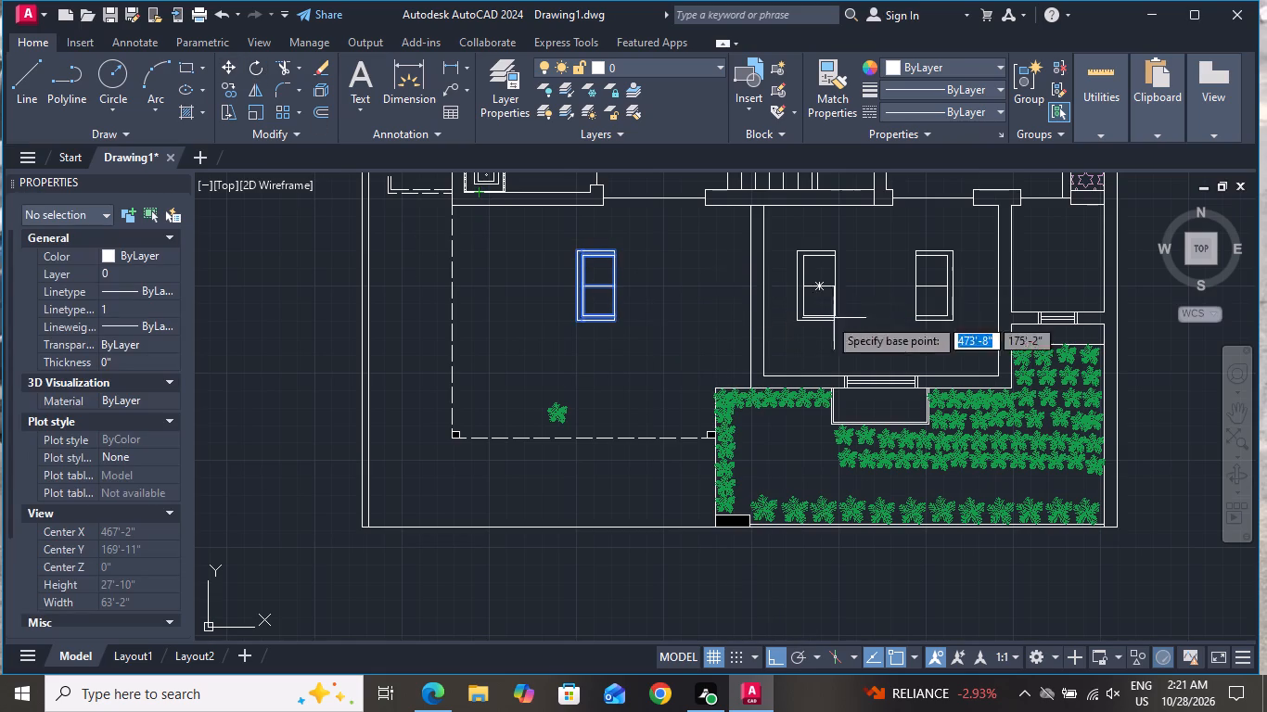
left_click(617, 239)
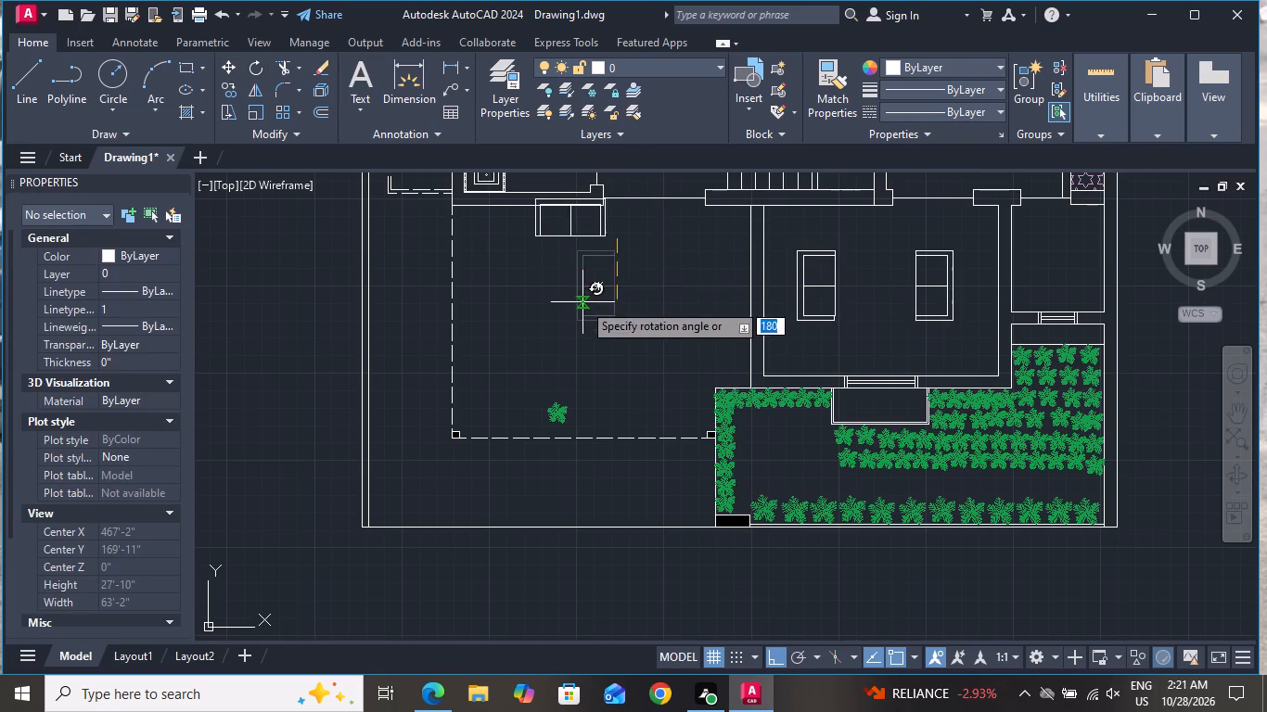
scroll(644, 282, "down", 3)
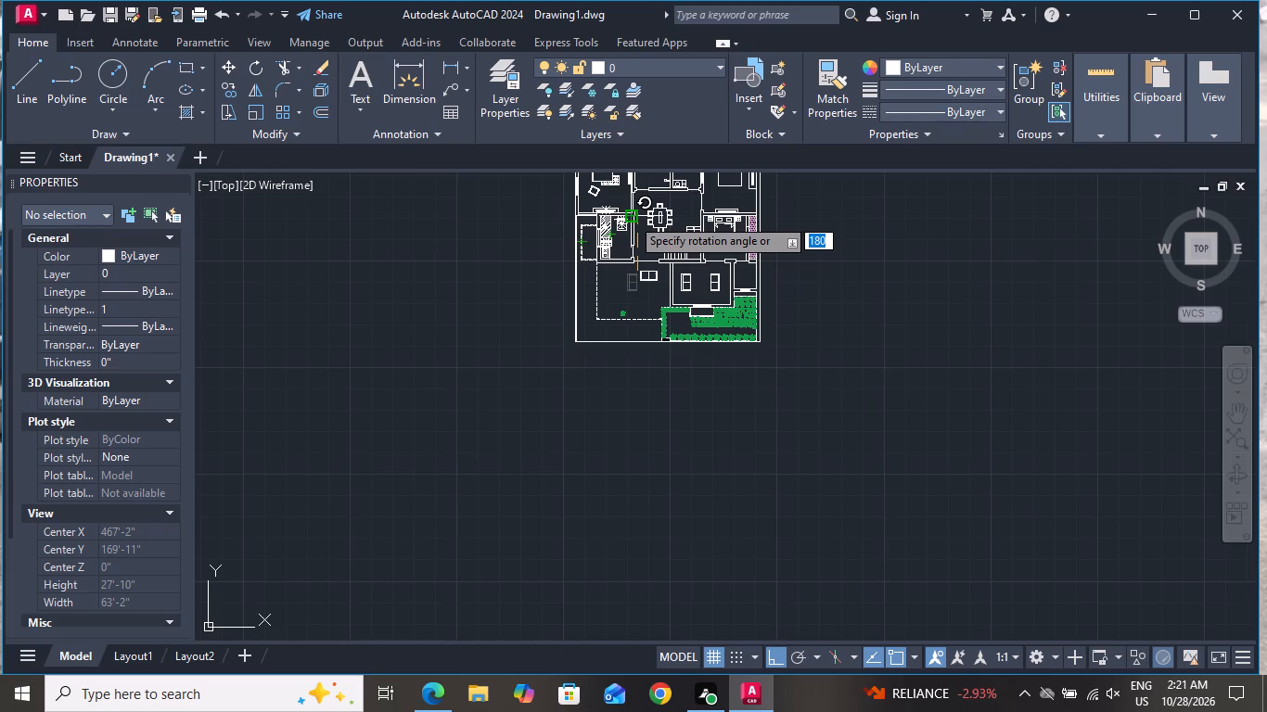
scroll(631, 217, "up", 3)
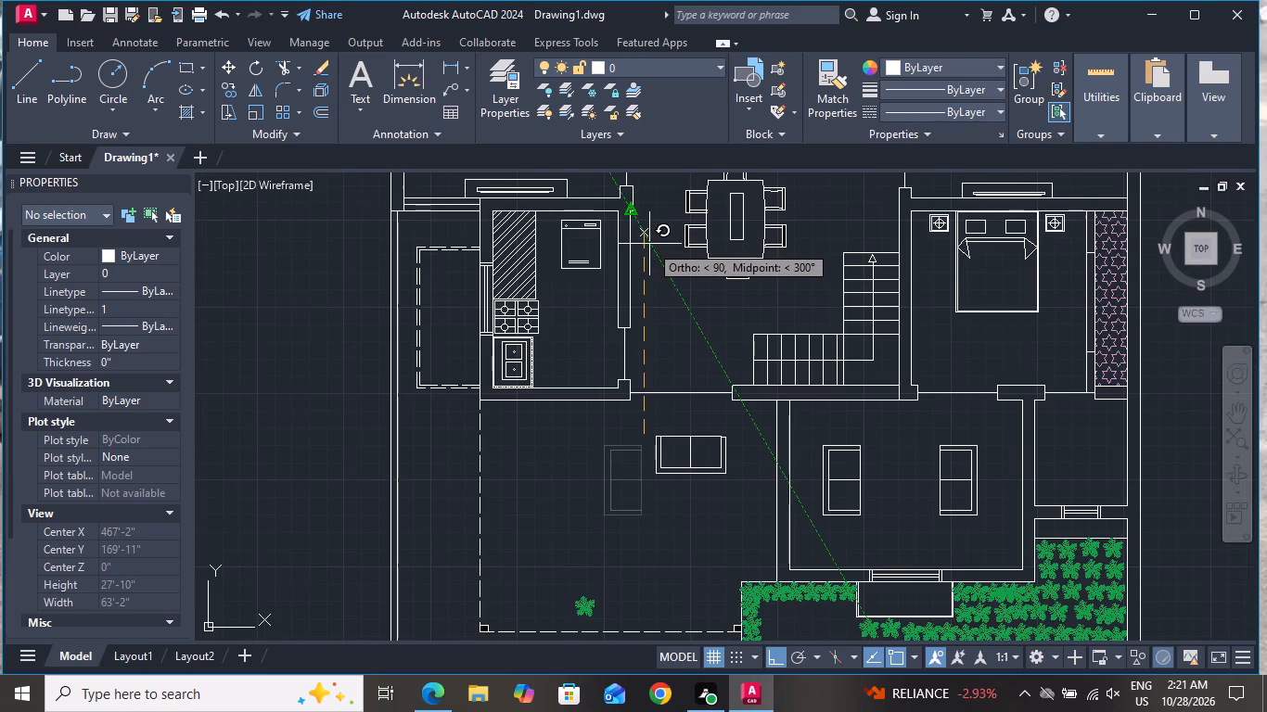
left_click(651, 244)
Move the rotated sofa, with Ortho off, into the room between the facing sofas, just above the bottom-wall window.
left_click(741, 418)
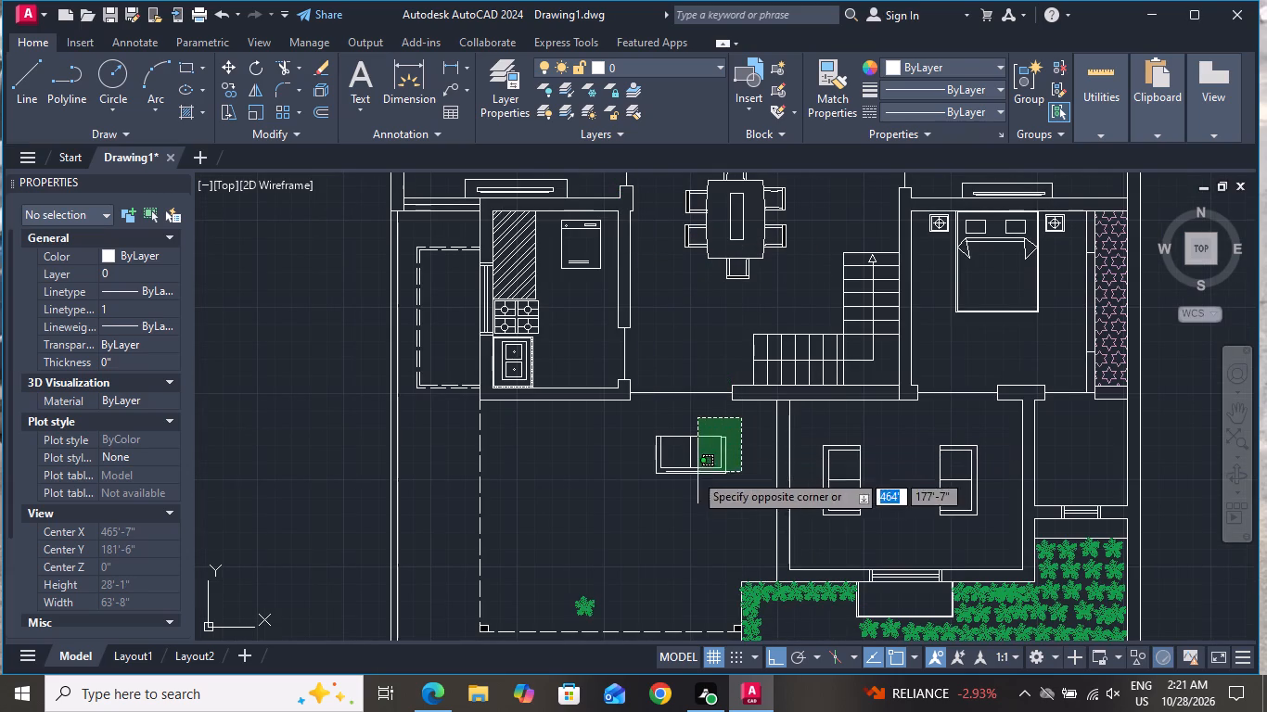
left_click(633, 500)
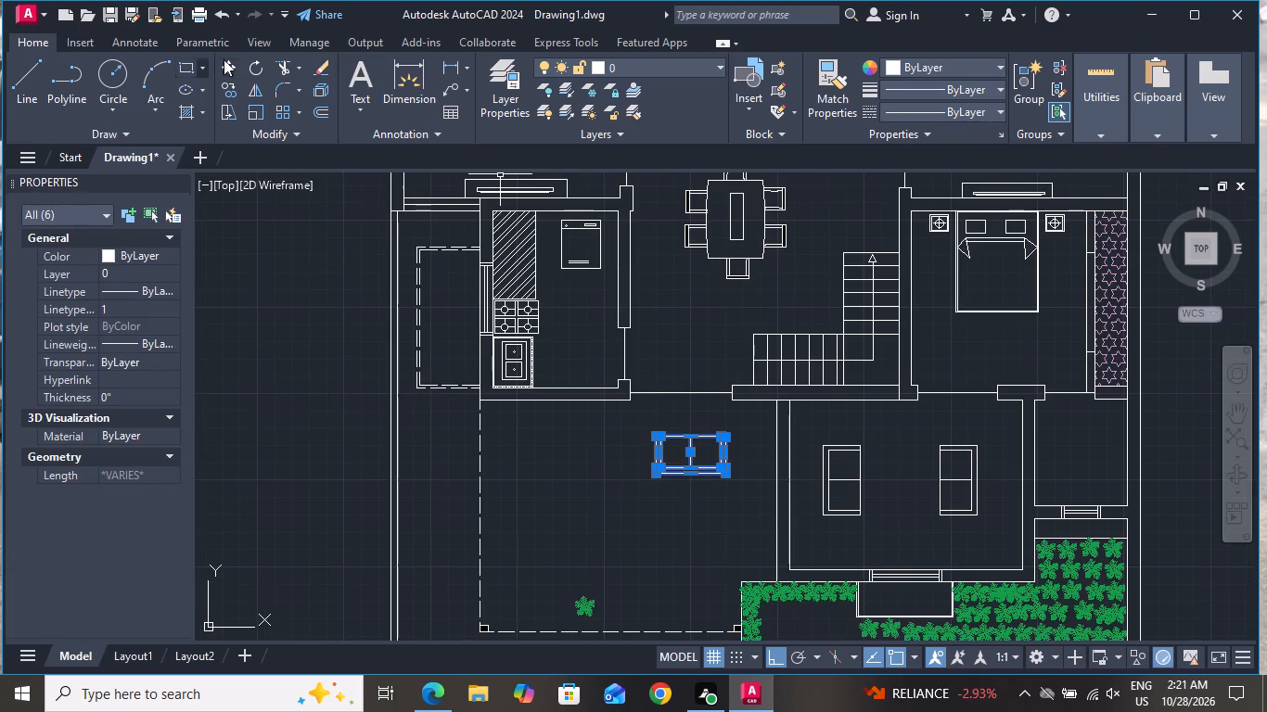
left_click(224, 59)
left_click(687, 436)
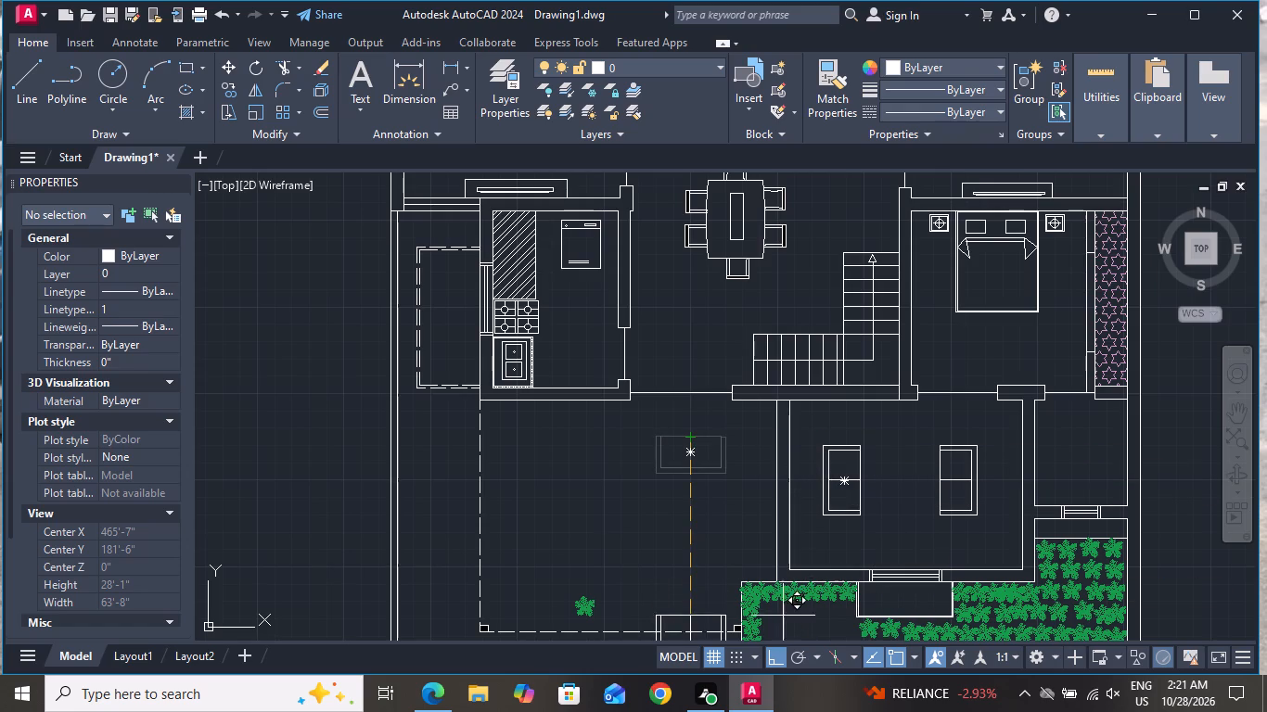
left_click(780, 649)
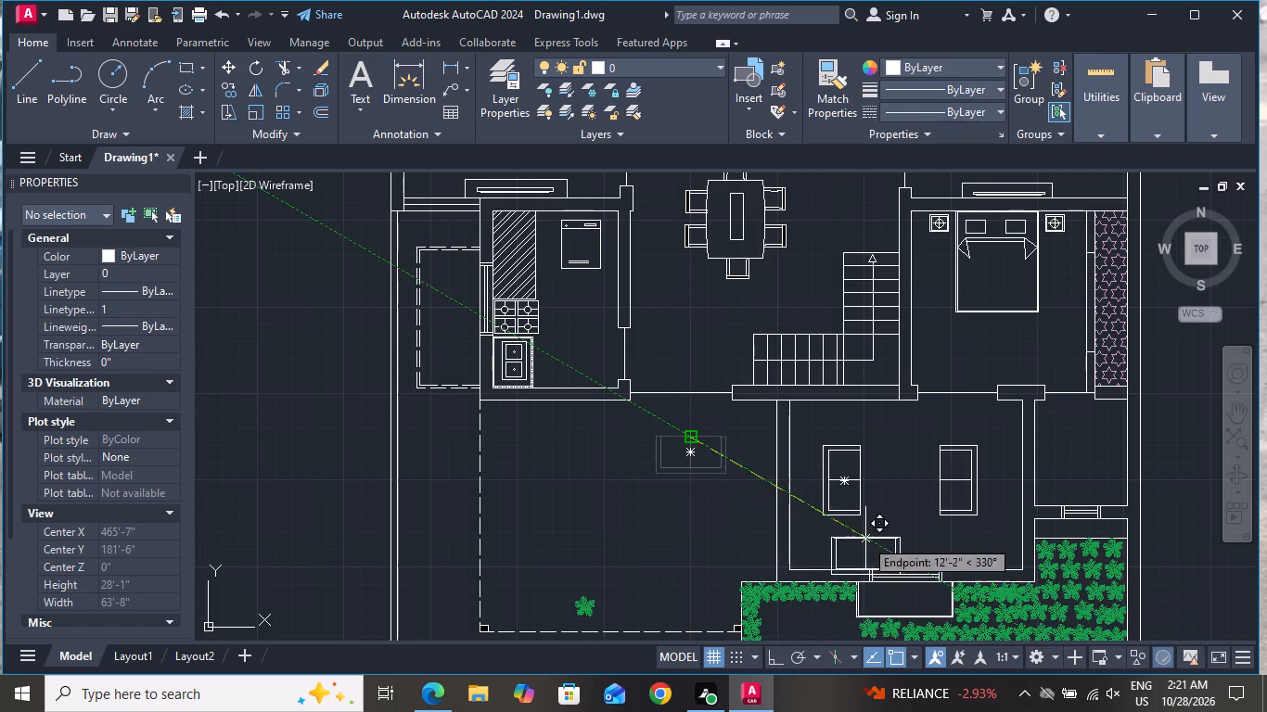
scroll(870, 534, "up", 2)
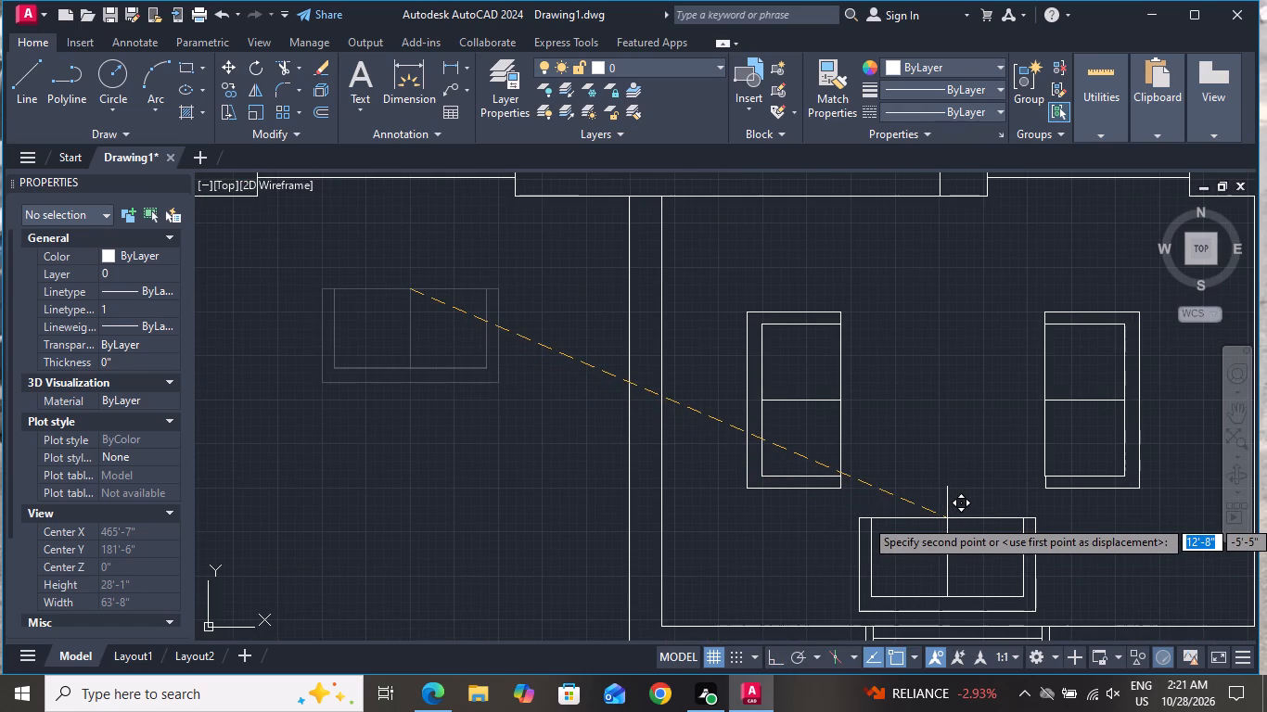
left_click(947, 518)
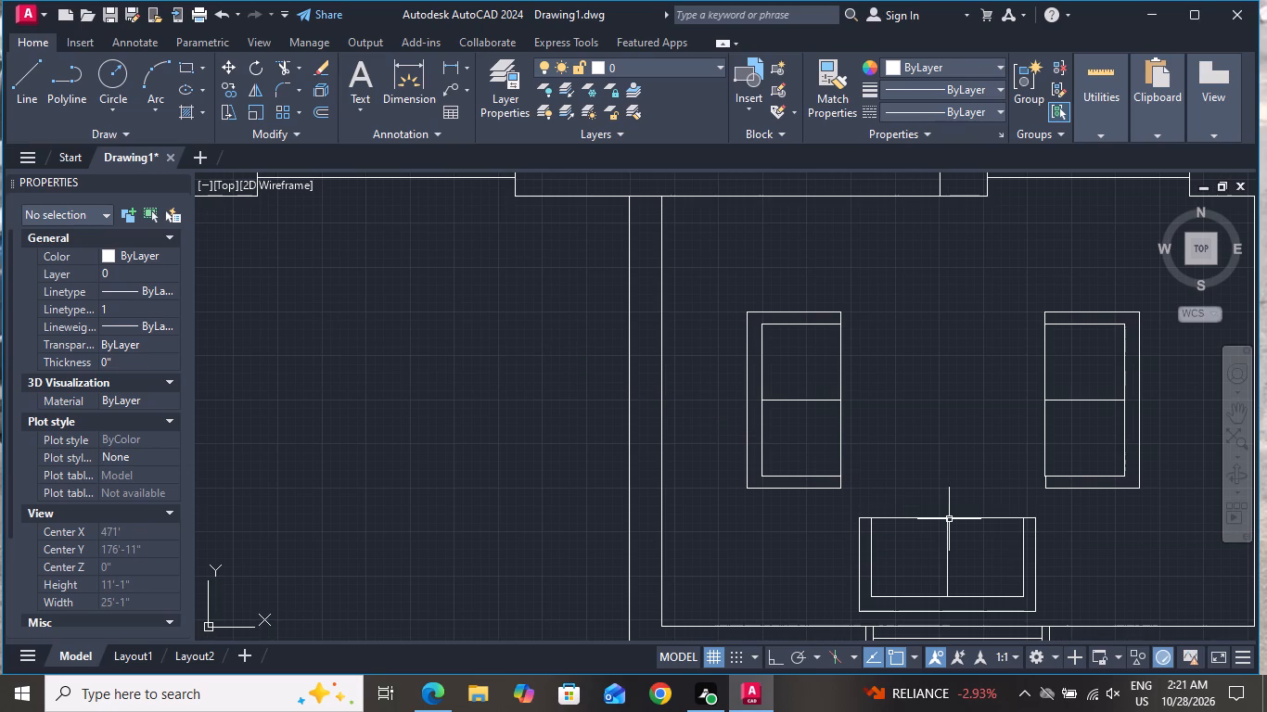
Draw a small, roughly square coffee table rectangle in the middle of the space between the facing sofas.
scroll(838, 387, "down", 1)
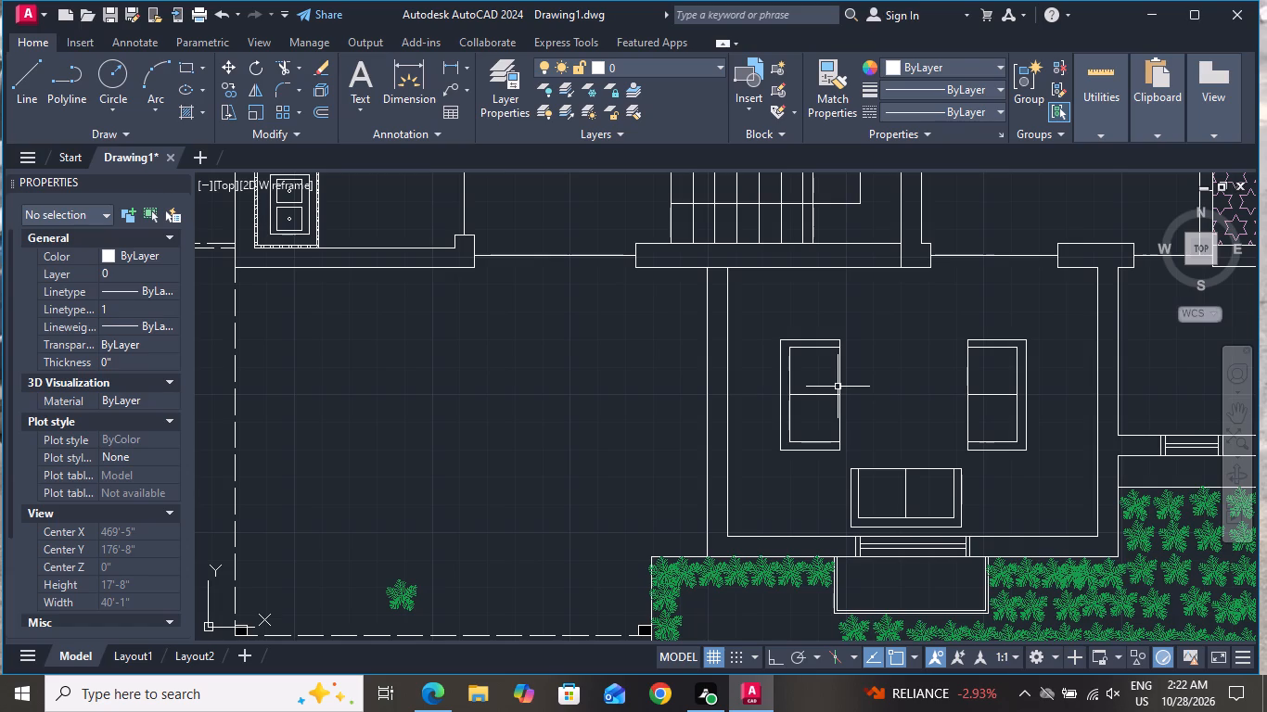
left_click(182, 72)
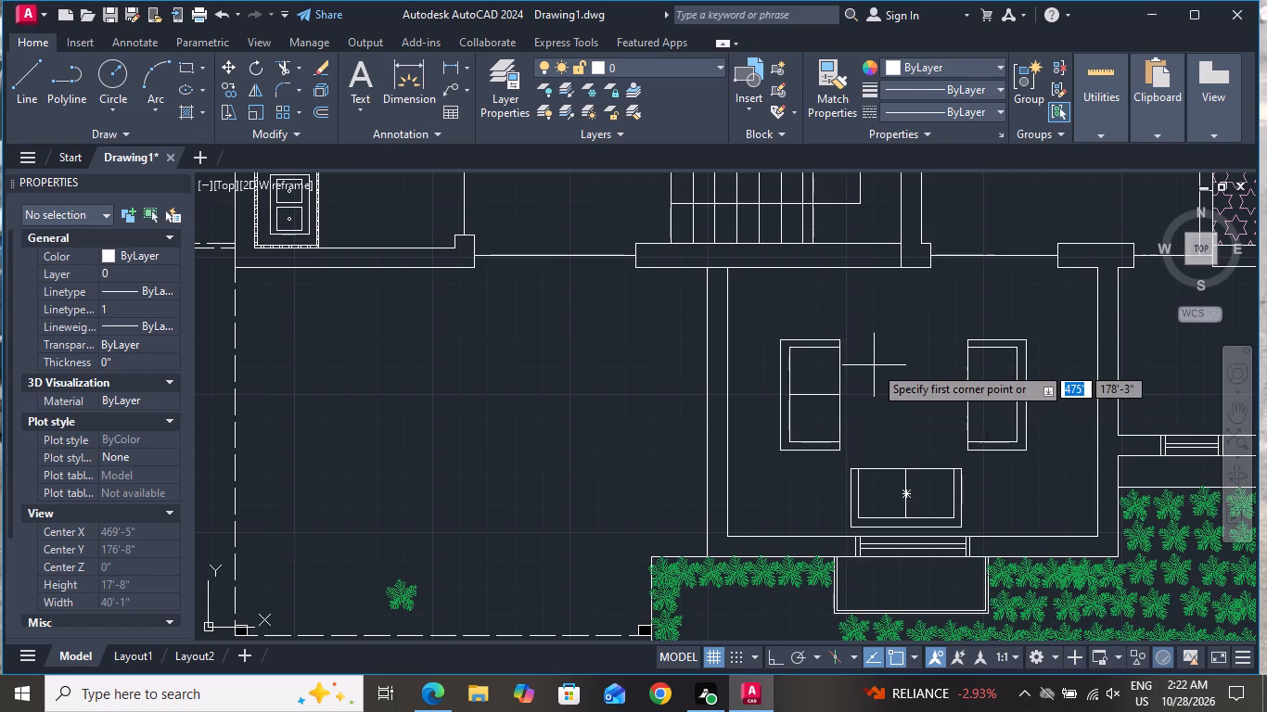
left_click(882, 378)
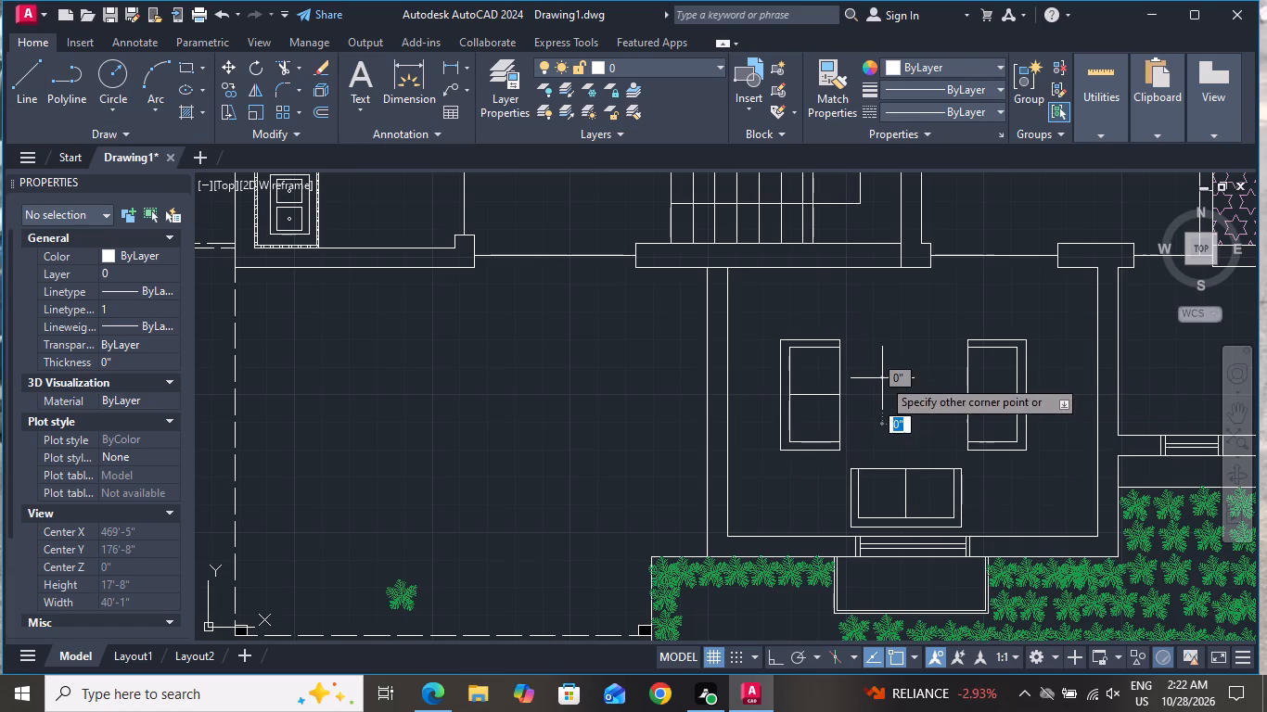
left_click(923, 420)
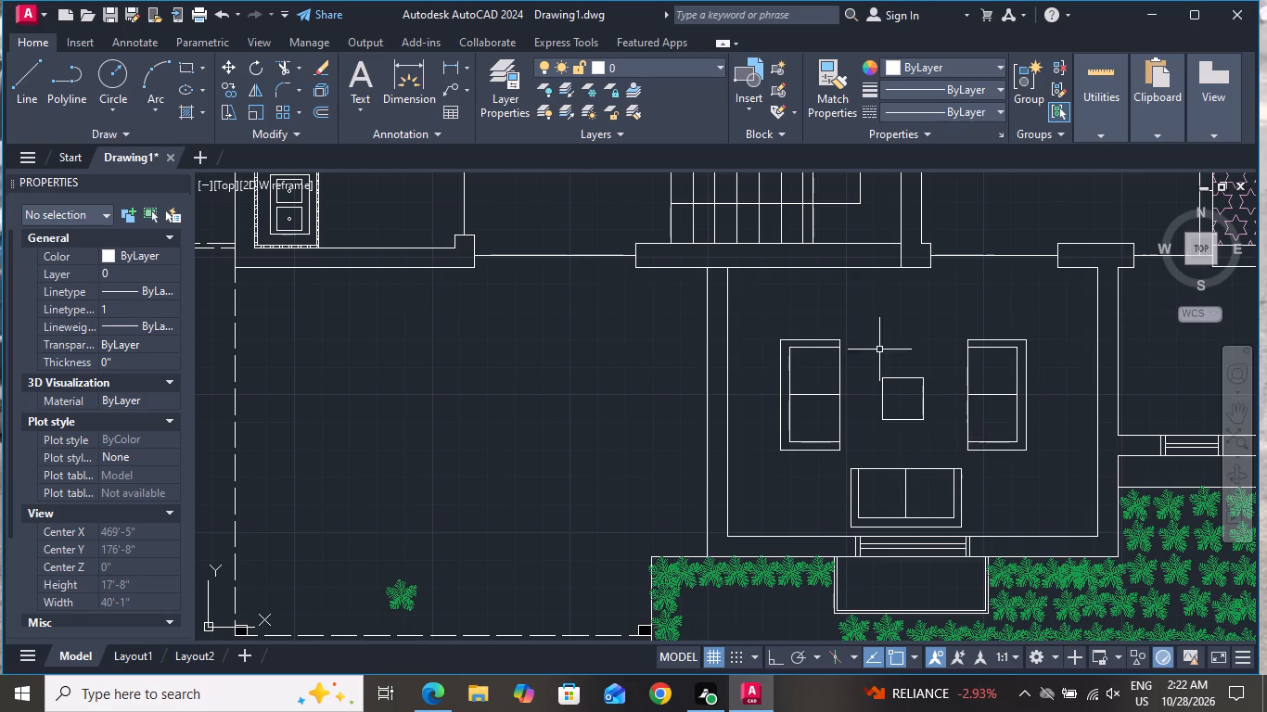
Draw a side table rectangle about 1'-9" by 1'-5" just above the left sofa.
left_click(178, 67)
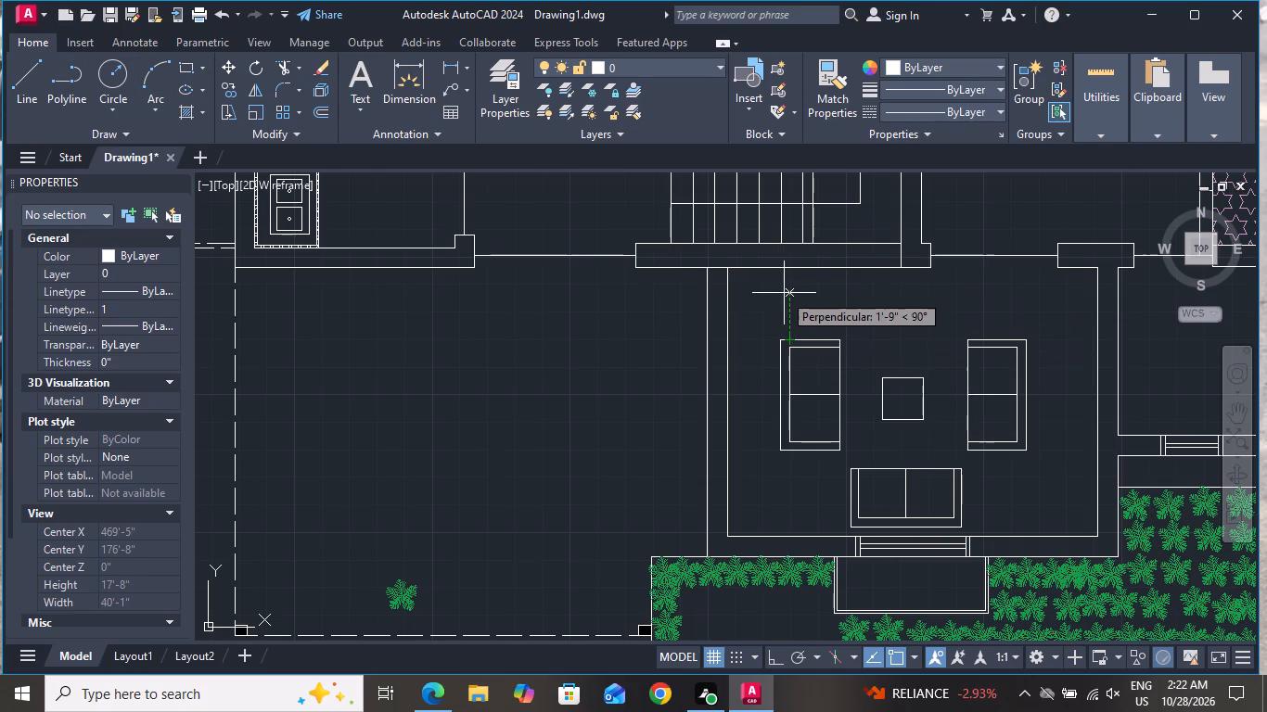
left_click(786, 292)
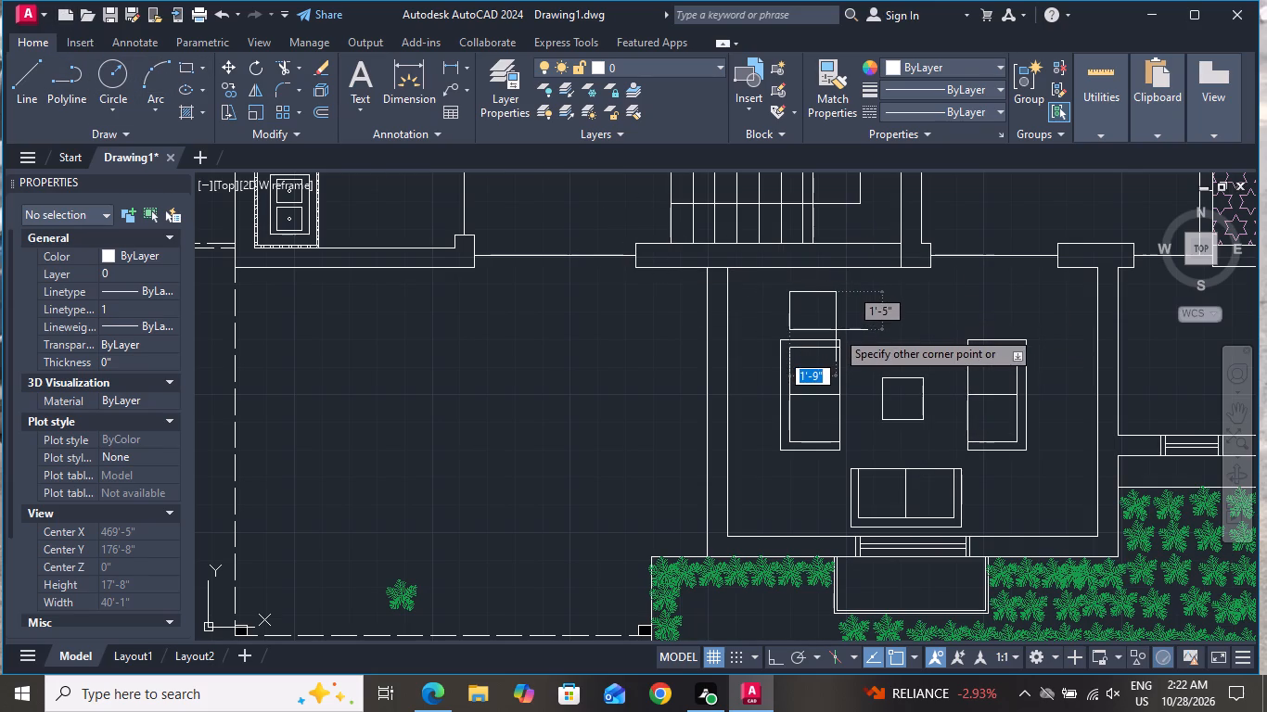
left_click(836, 330)
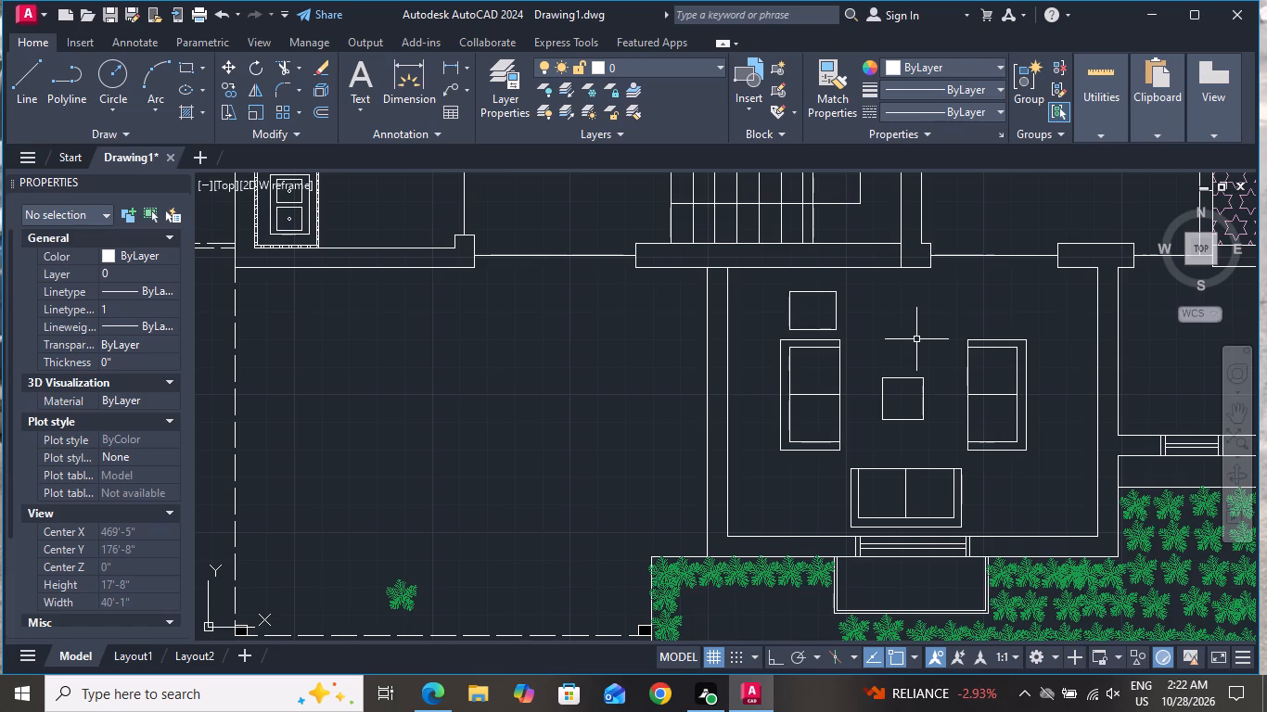
Offset the side table rectangle 1" inward.
type("O 1")
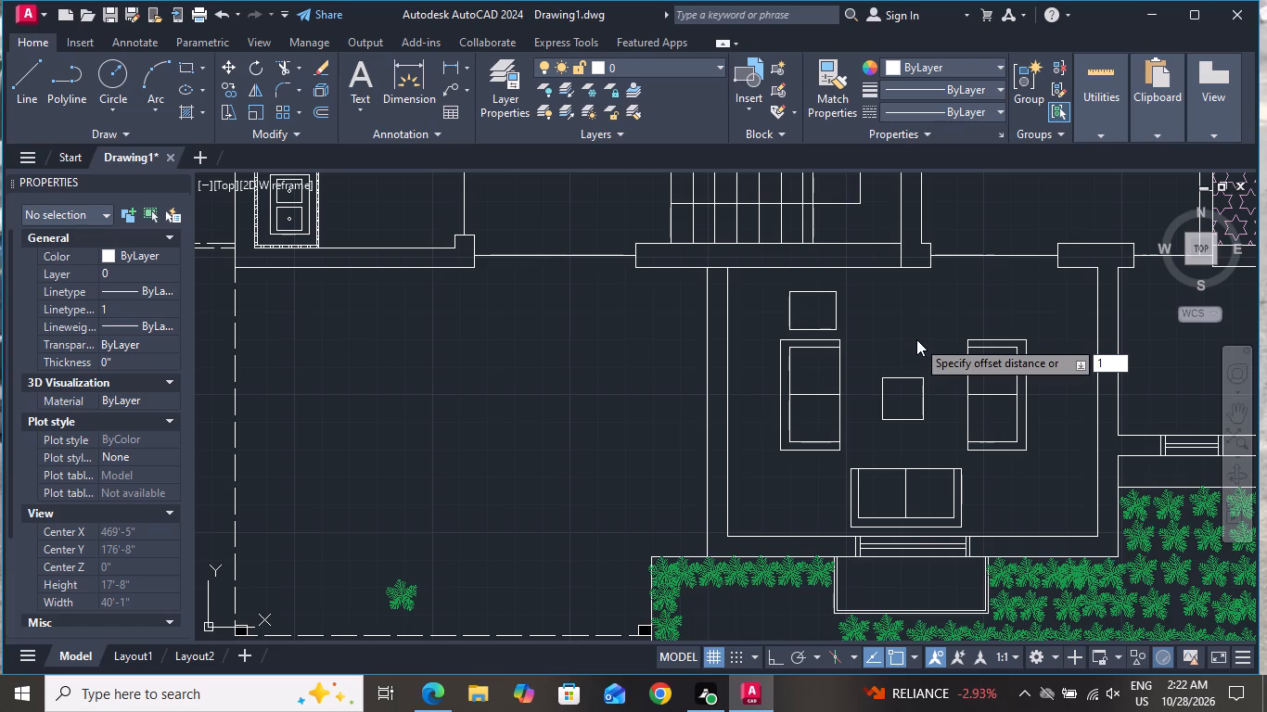
key("shift+quotedbl")
key("Return")
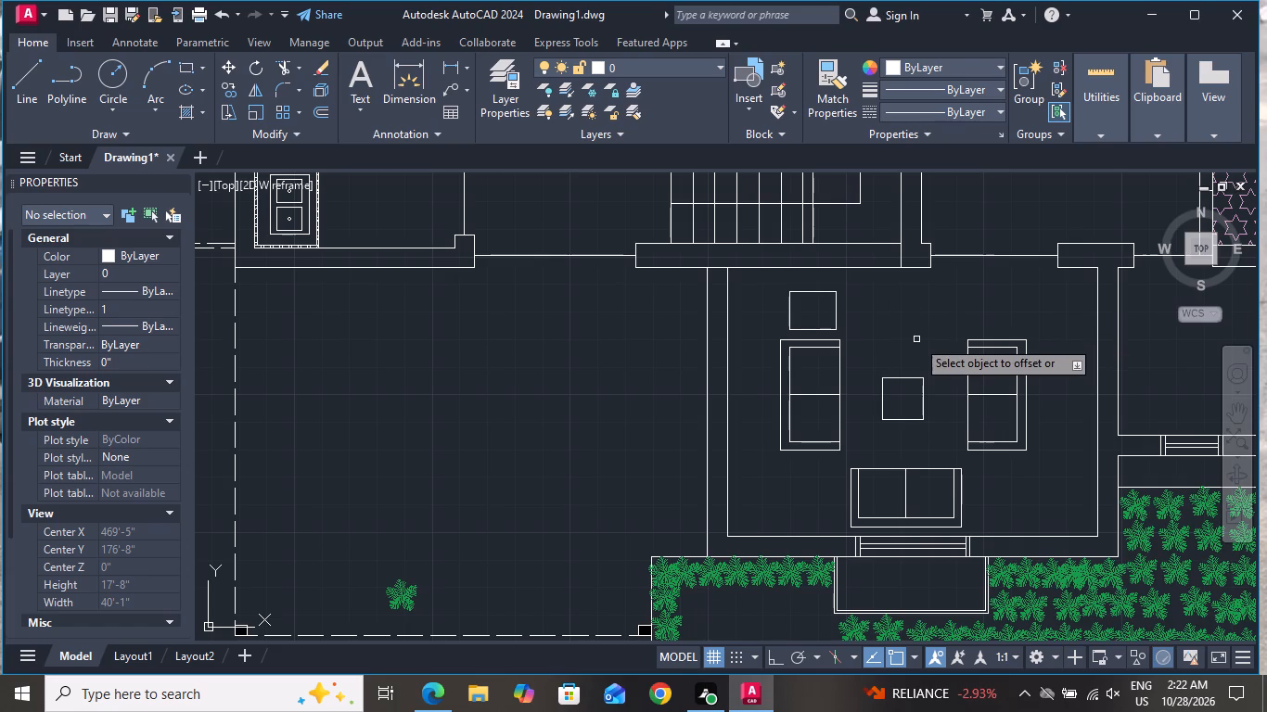
scroll(916, 339, "up", 2)
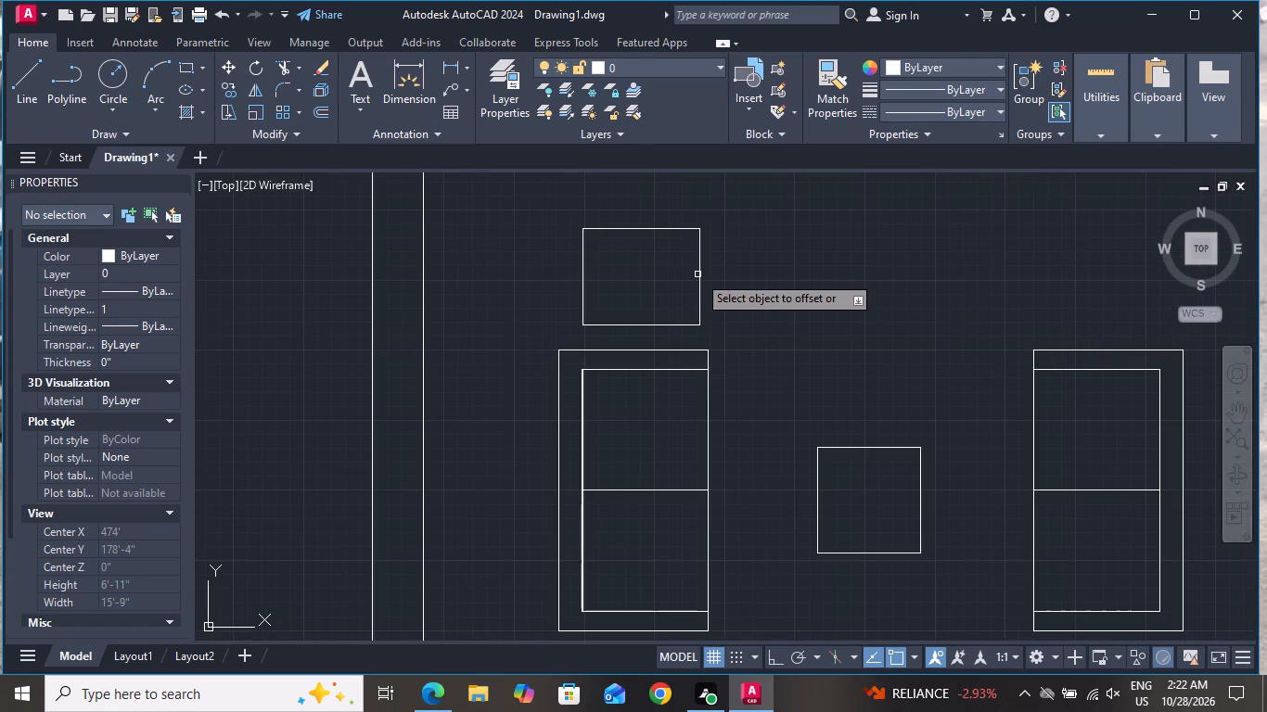
left_click(697, 274)
left_click(681, 283)
right_click(524, 292)
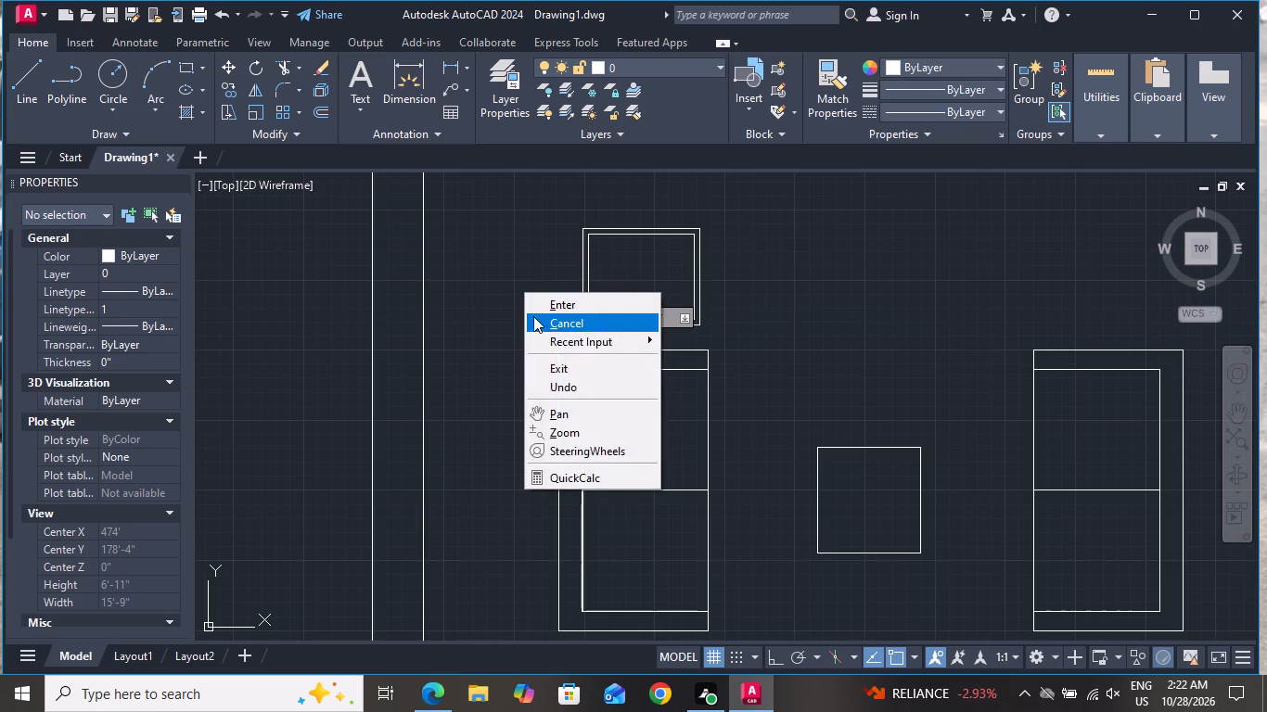
left_click(536, 324)
Draw a circle of about 5" radius at the centre of the side table.
left_click(106, 60)
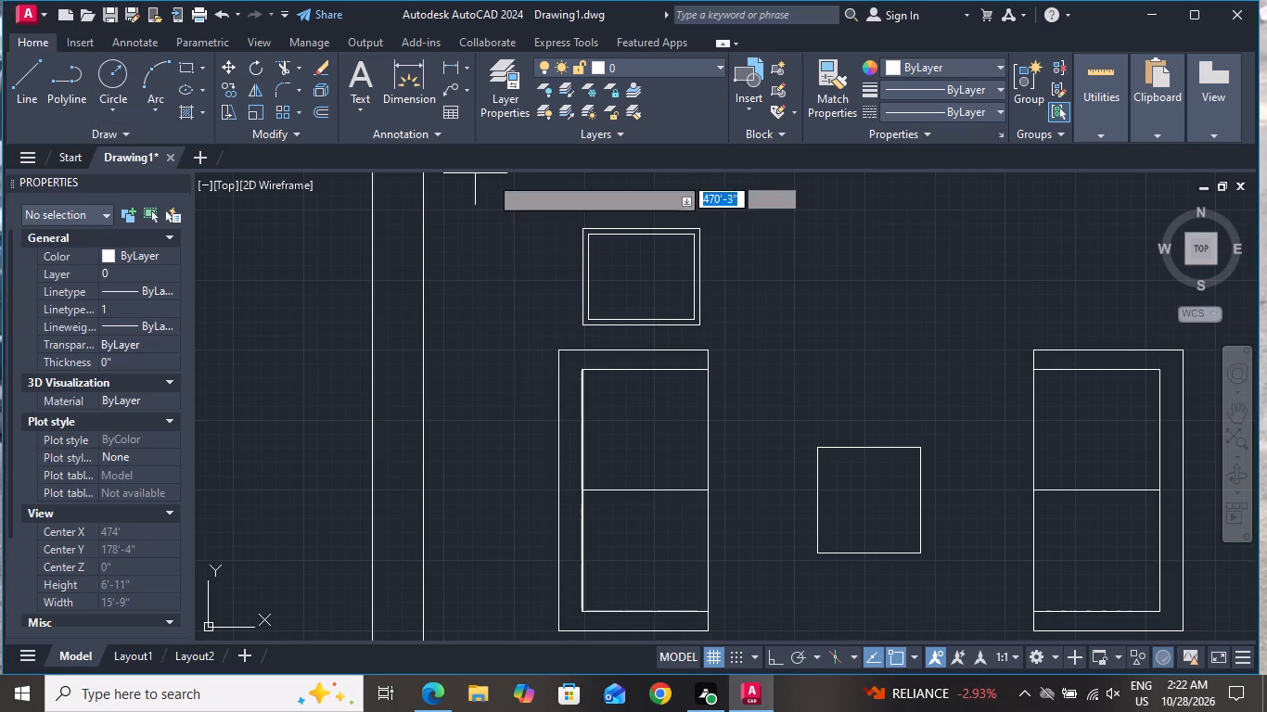
left_click(648, 278)
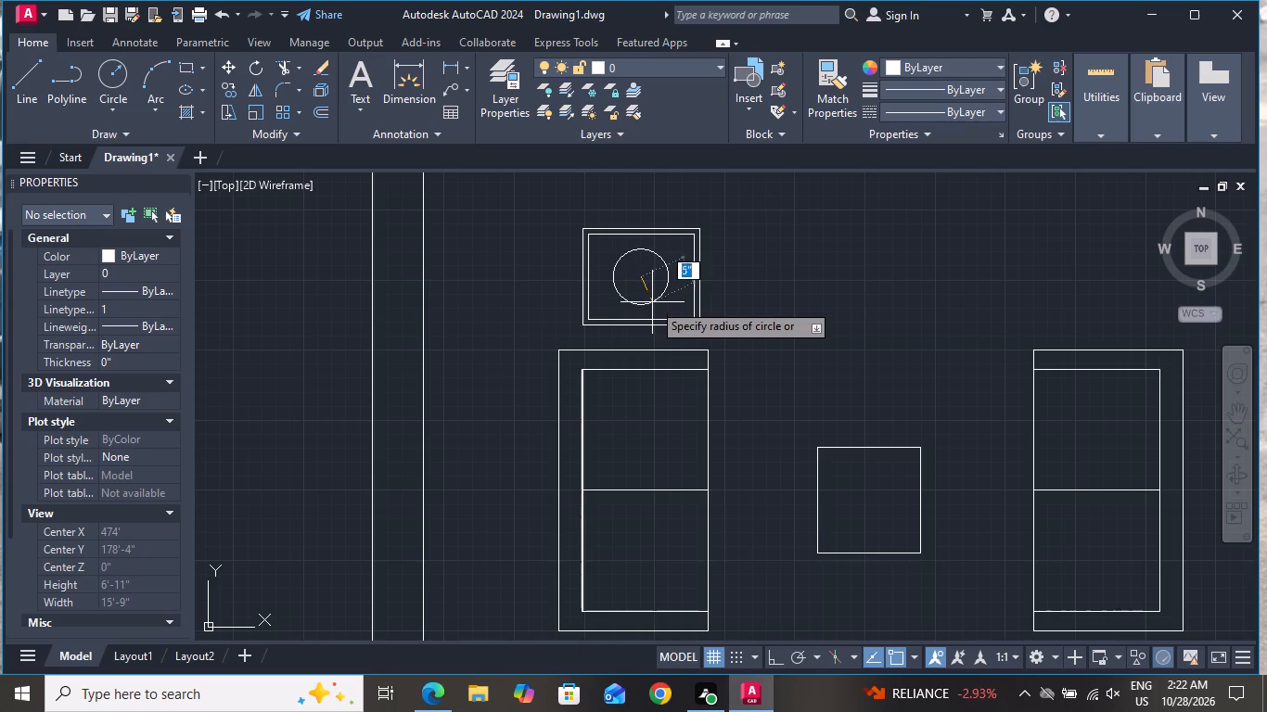
left_click(653, 302)
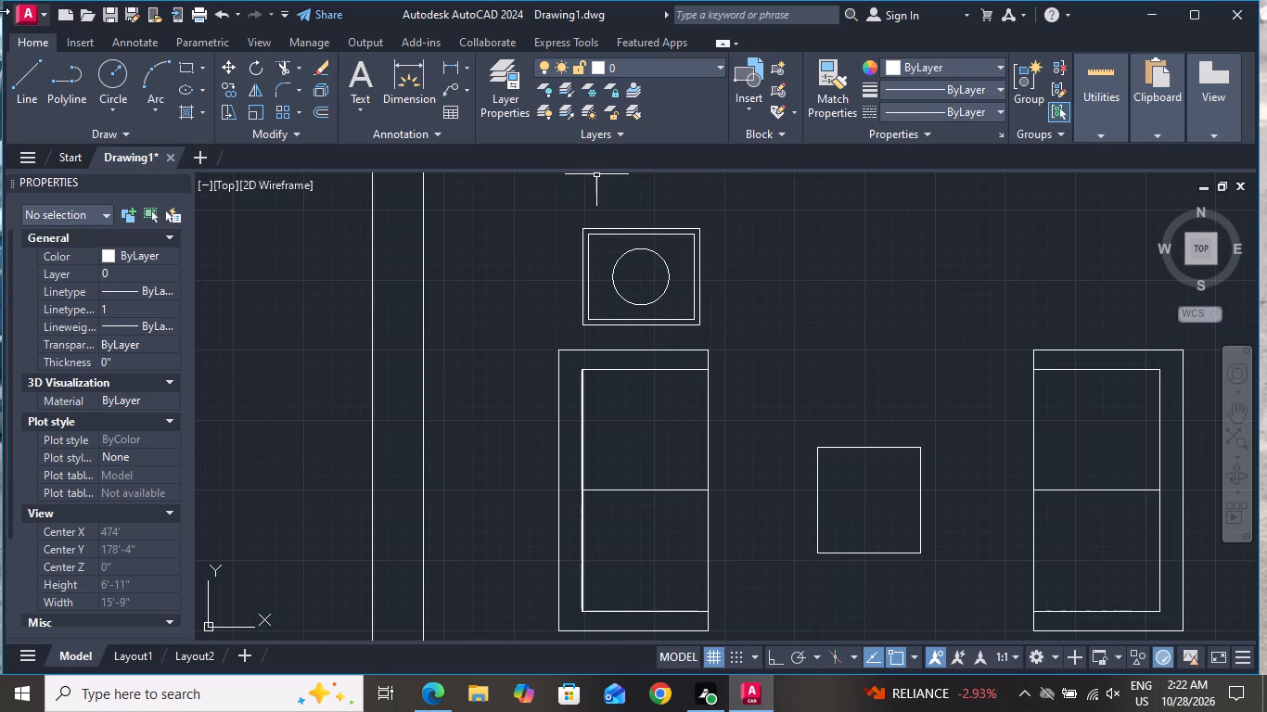
Draw horizontal and vertical centre lines through the circle, spanning the side table's inner rectangle between its edge midpoints.
left_click(14, 90)
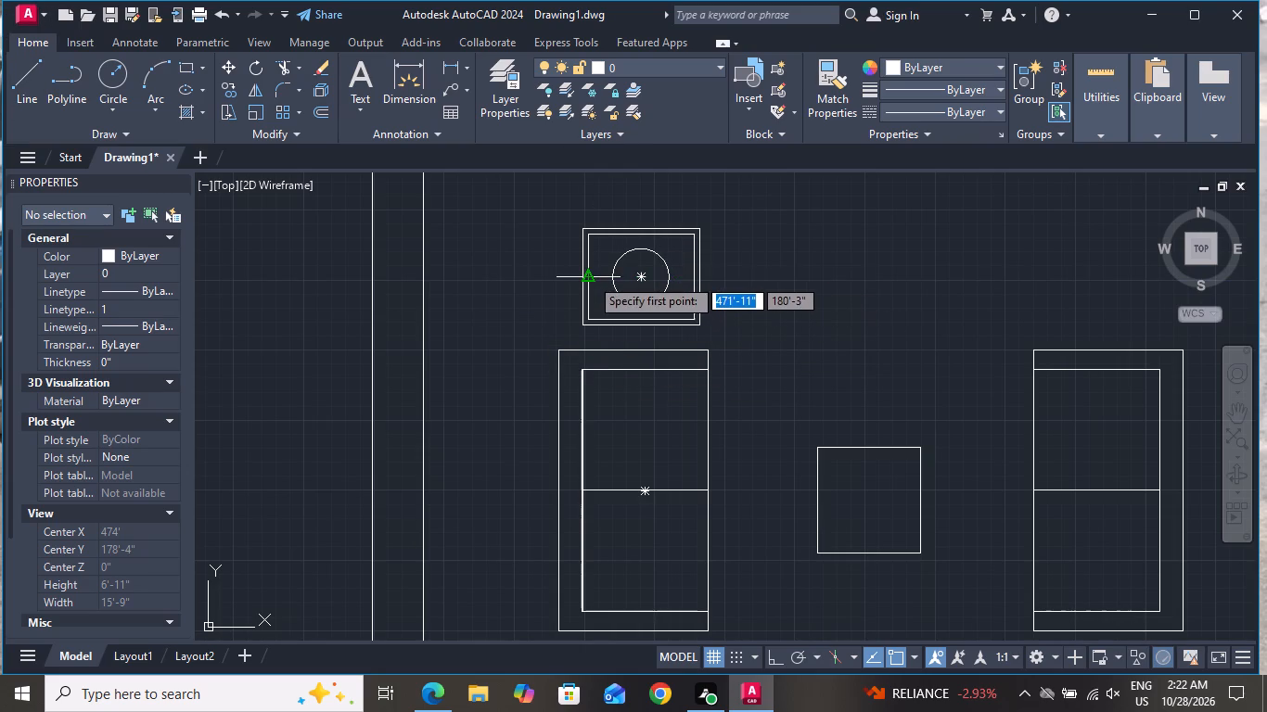
left_click(590, 277)
left_click(688, 273)
right_click(688, 273)
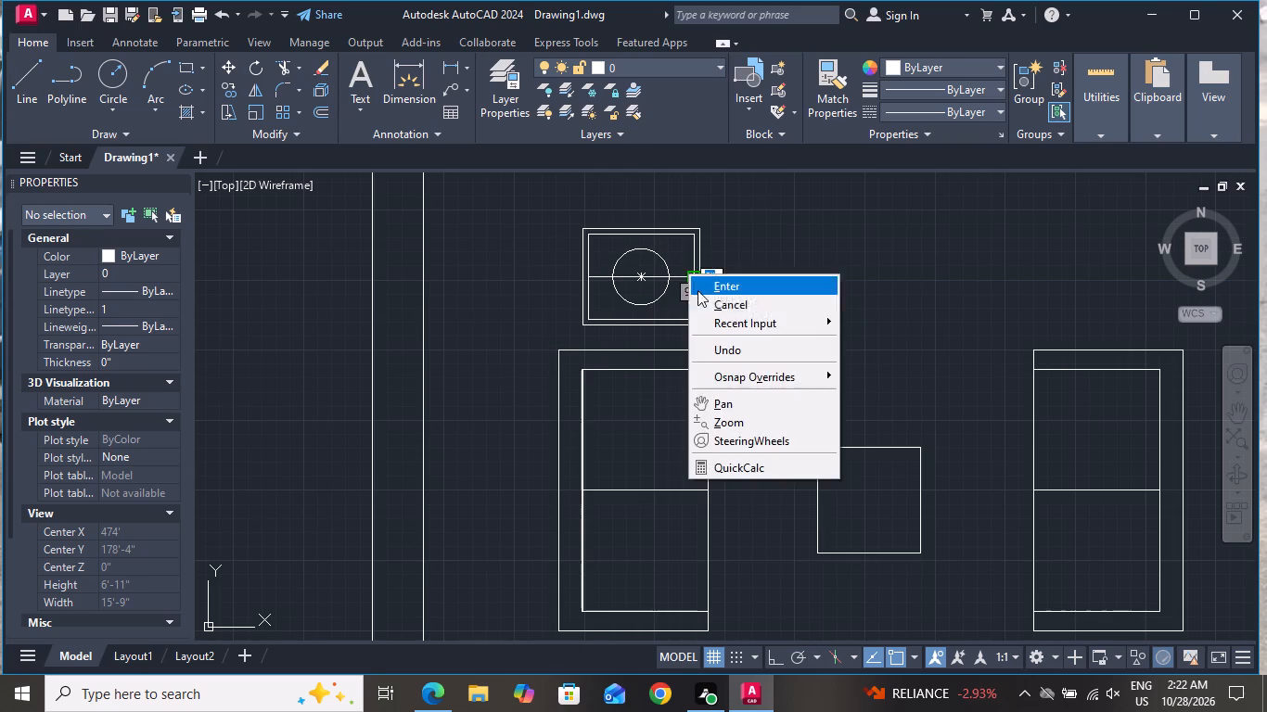
left_click(702, 300)
left_click(28, 69)
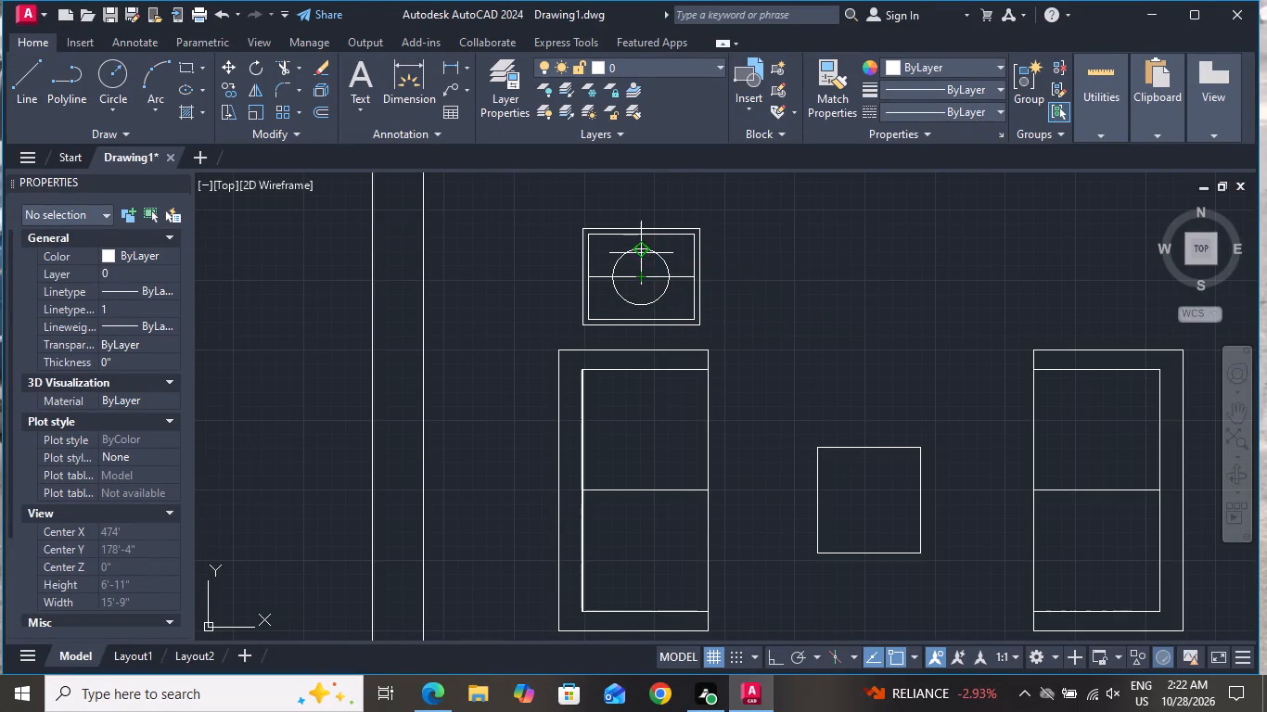
left_click(639, 237)
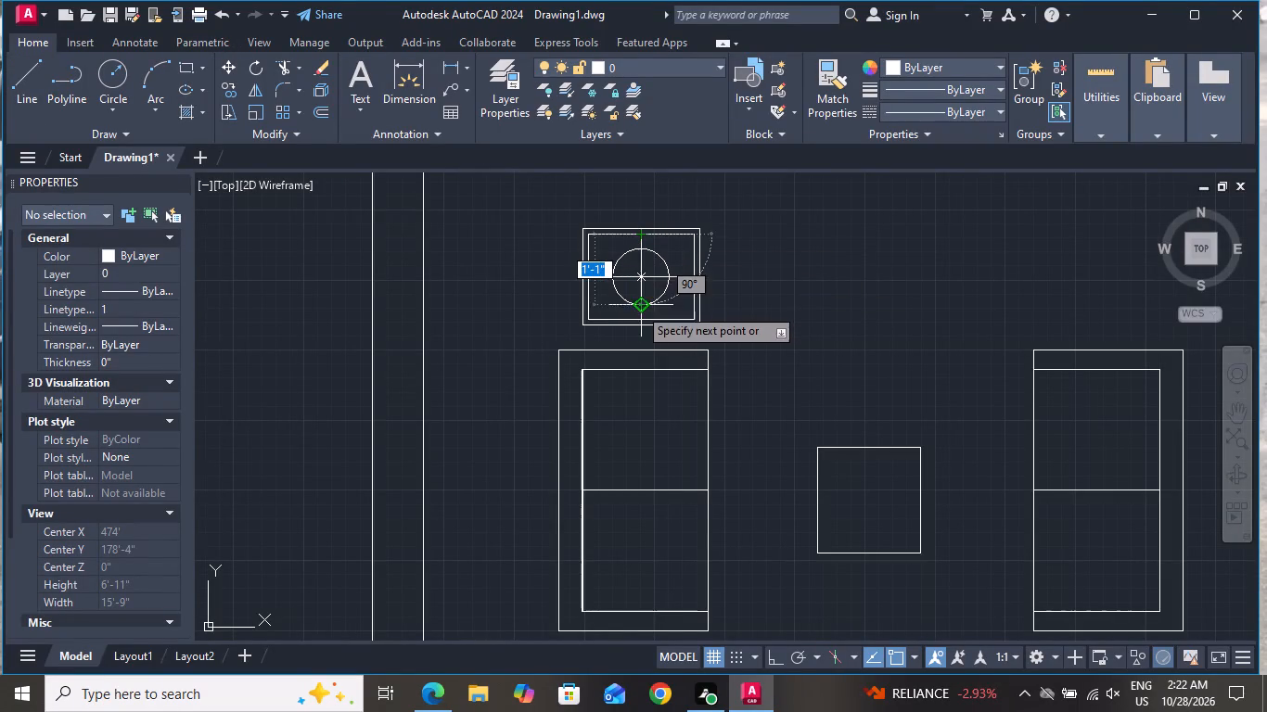
left_click(637, 316)
right_click(637, 316)
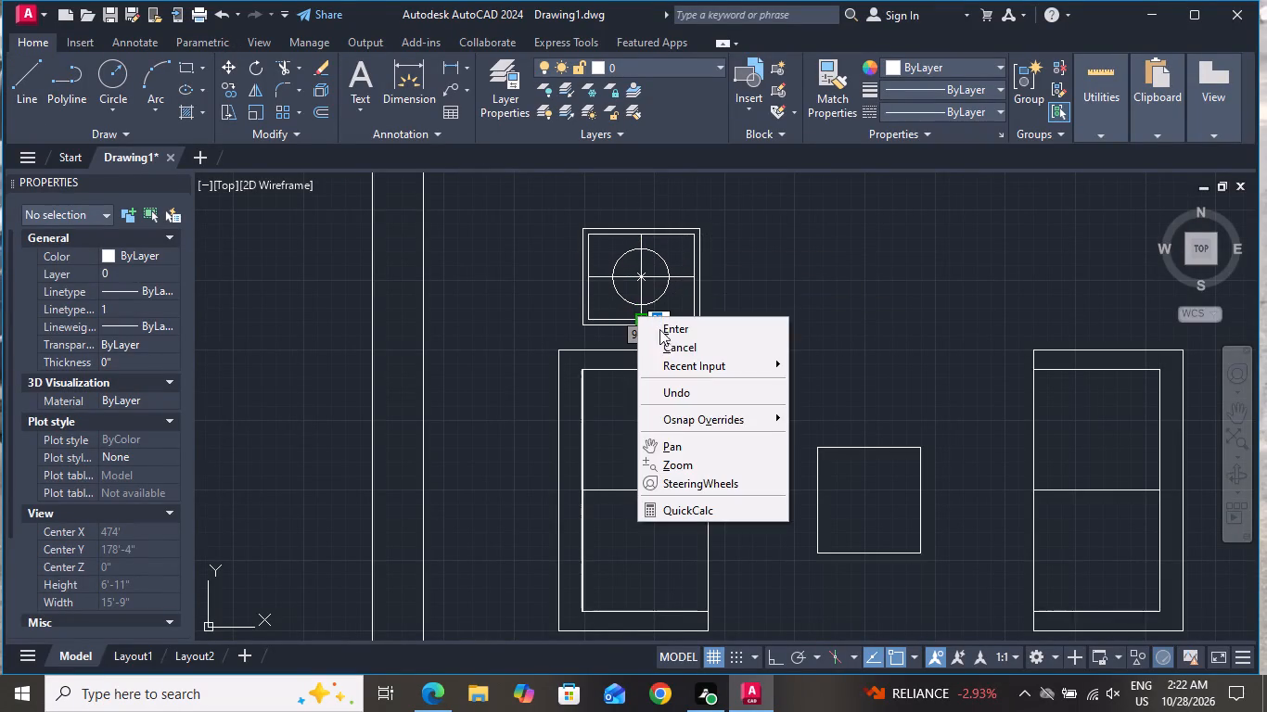
left_click(664, 338)
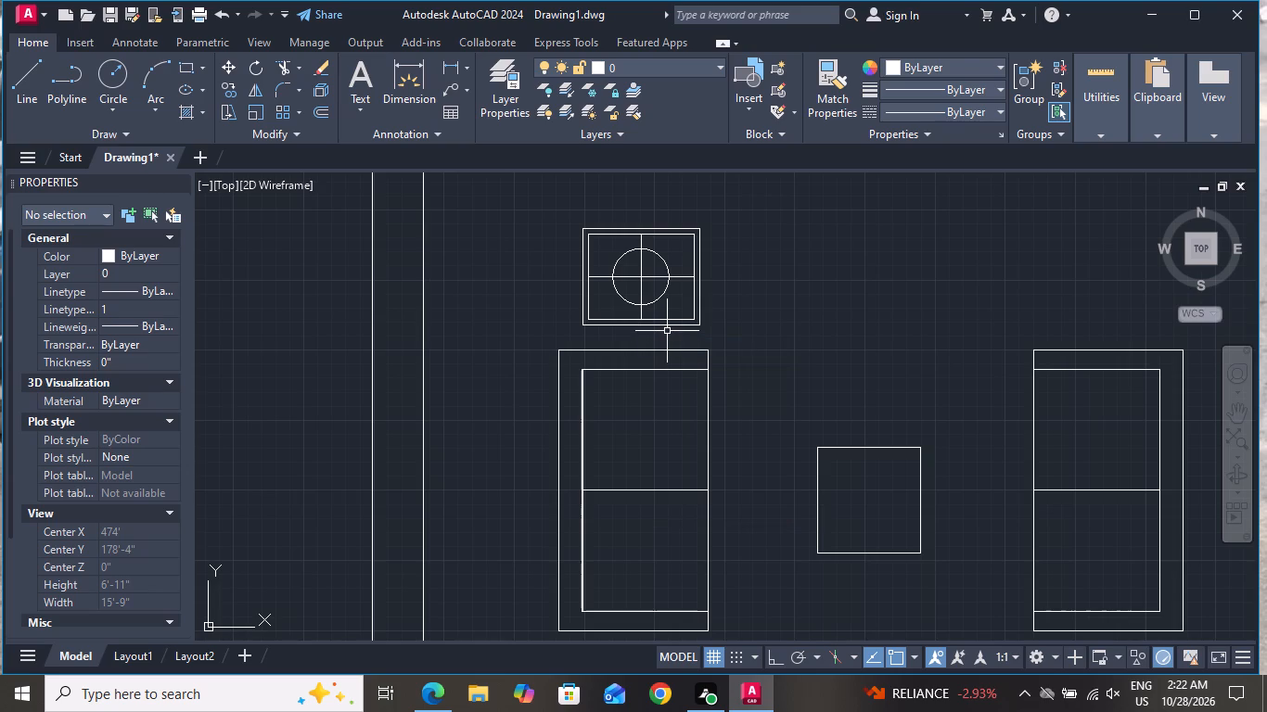
Copy the side table with its lamp about 6'-8" straight down, into the corner between the left and bottom sofas.
left_click(724, 221)
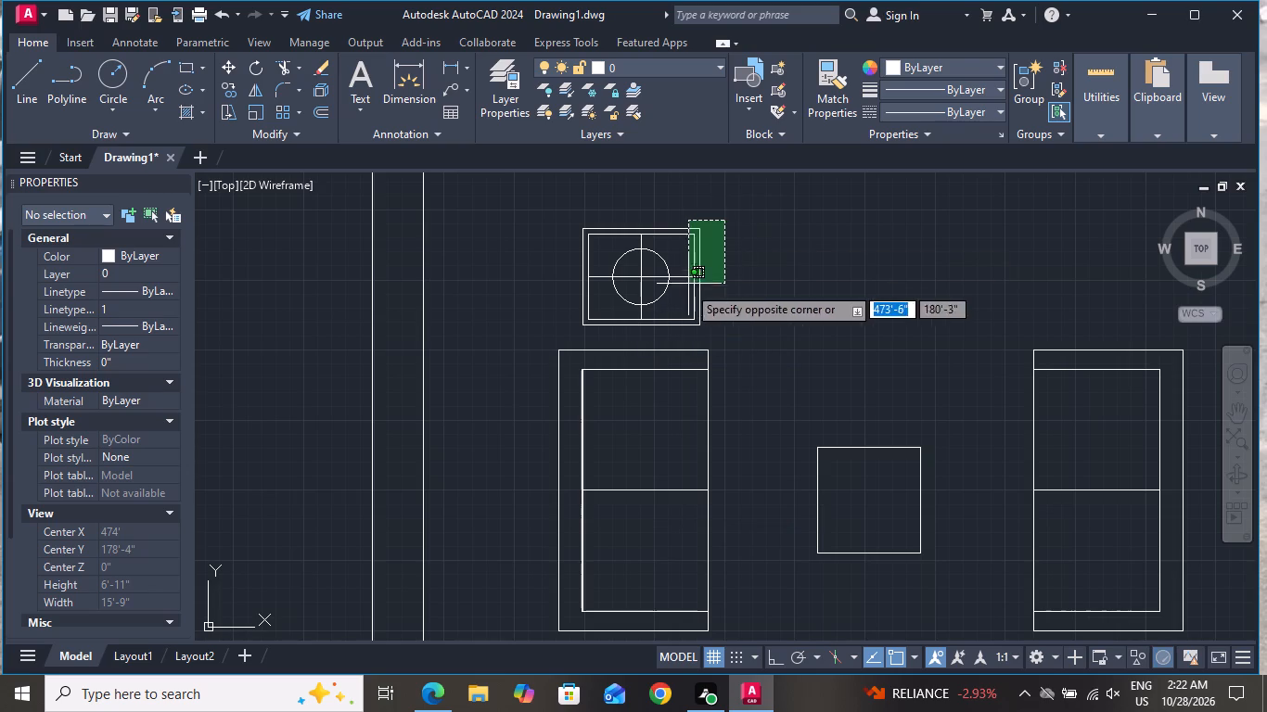
left_click(572, 334)
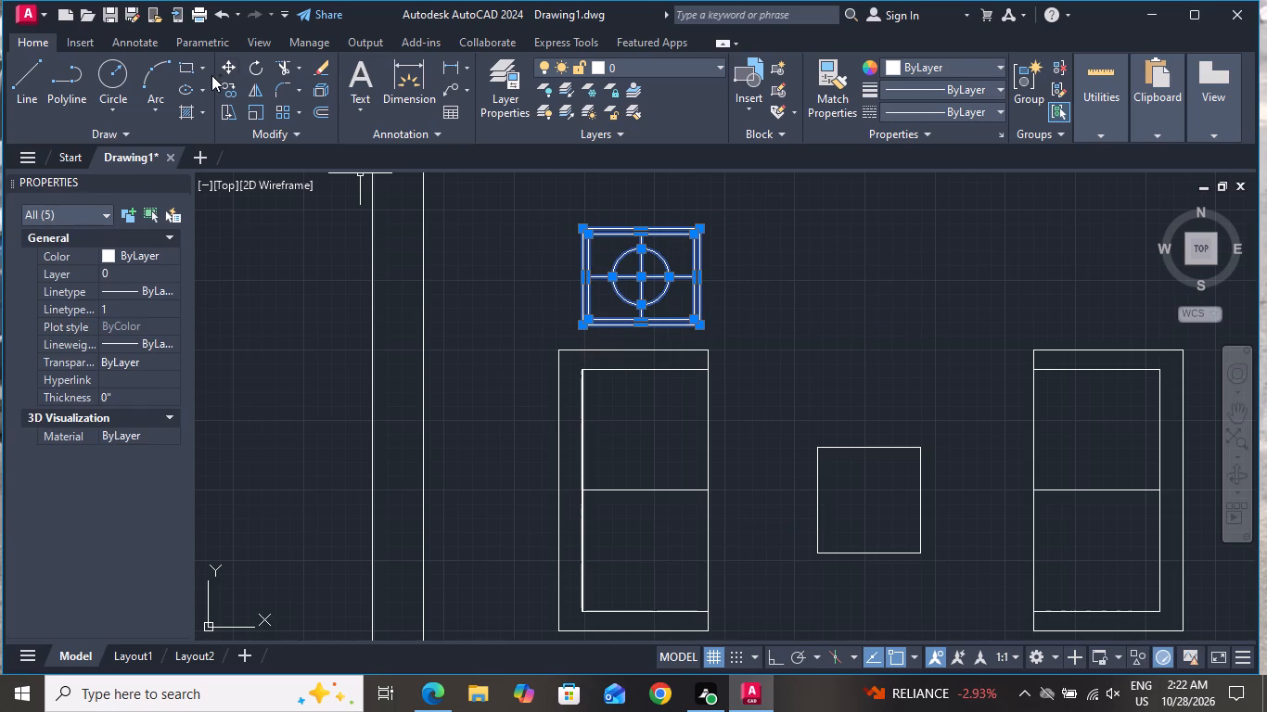
left_click(227, 87)
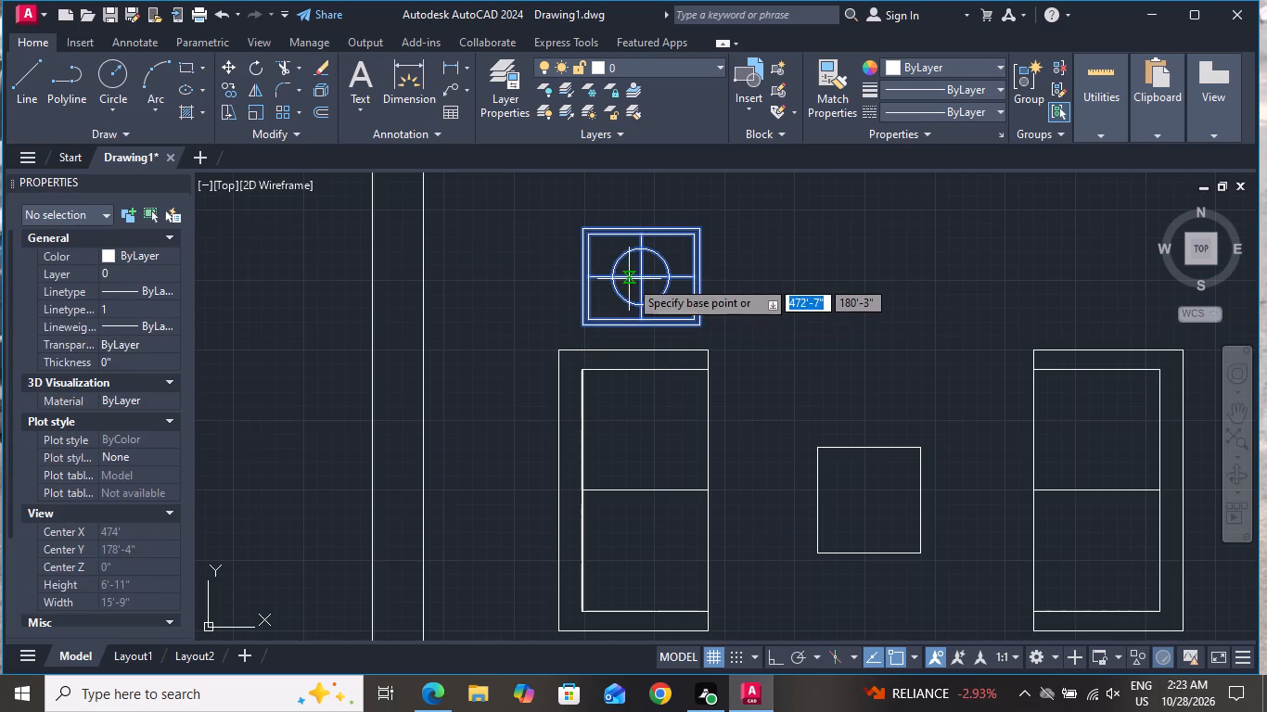
left_click(633, 275)
scroll(647, 267, "down", 3)
scroll(639, 382, "up", 2)
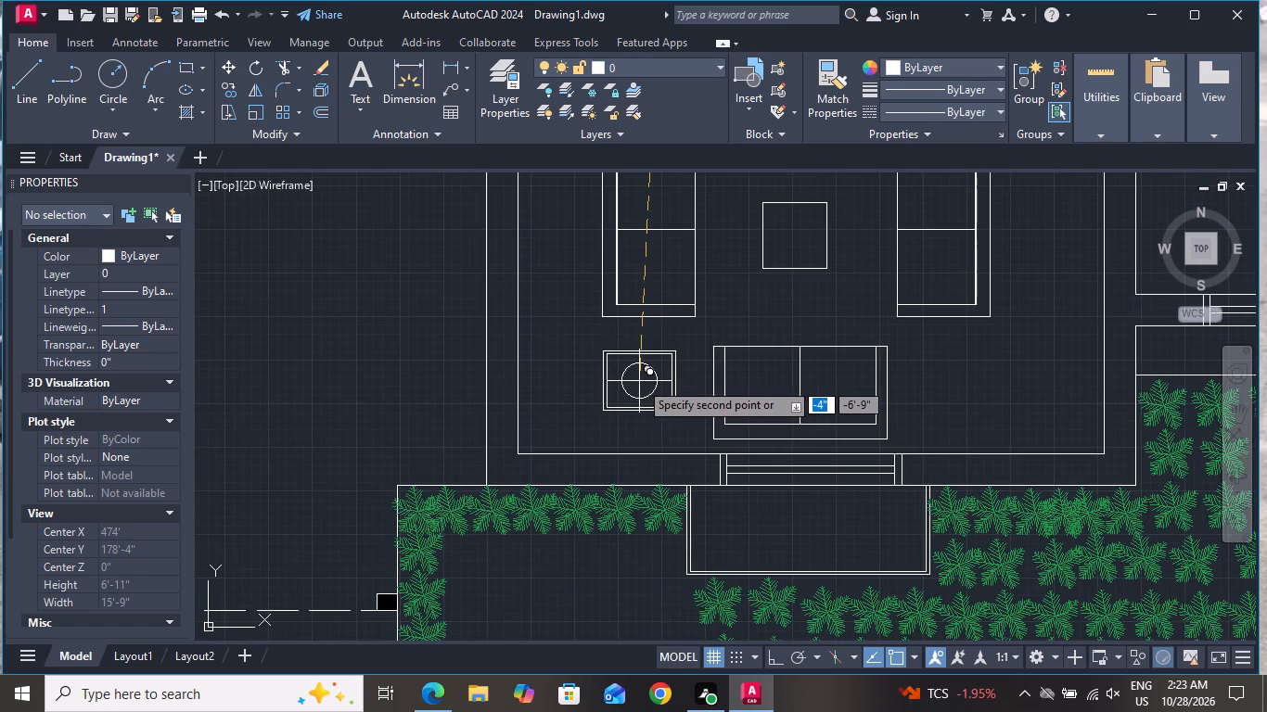
left_click(652, 377)
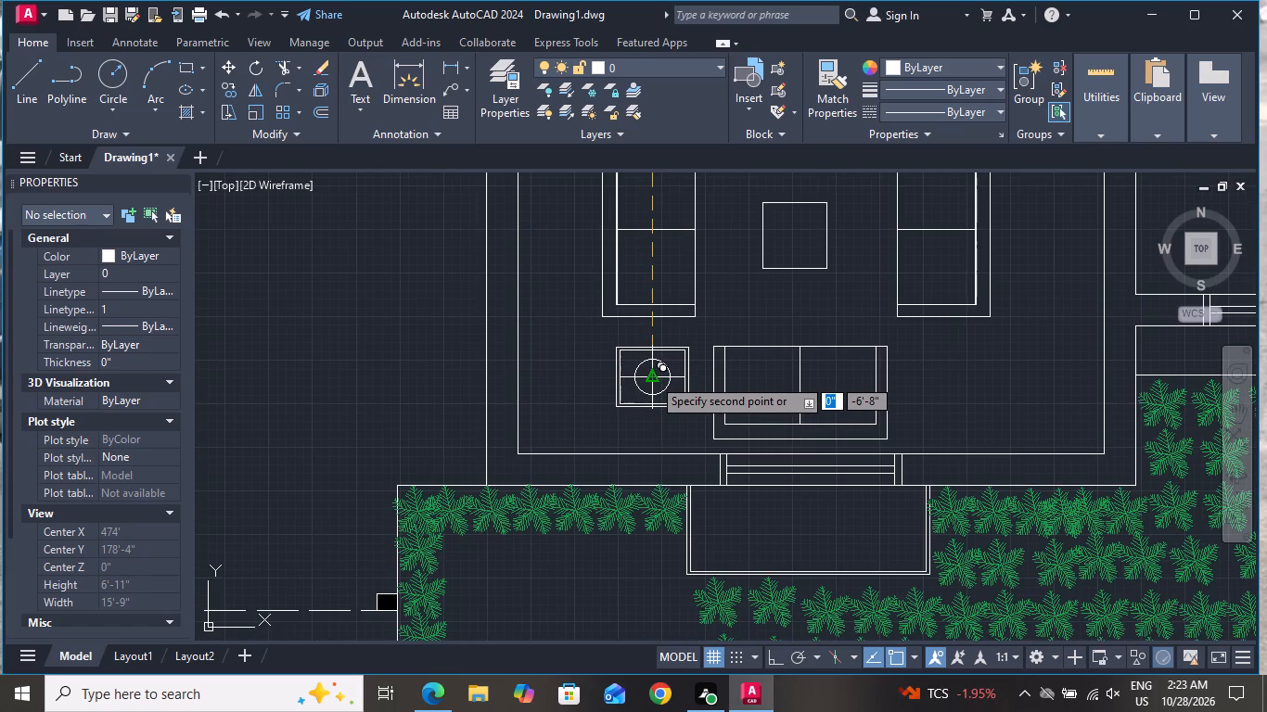
right_click(652, 377)
left_click(684, 401)
Move the original side table with lamp above the left sofa slightly upward and to the right.
scroll(686, 410, "down", 1)
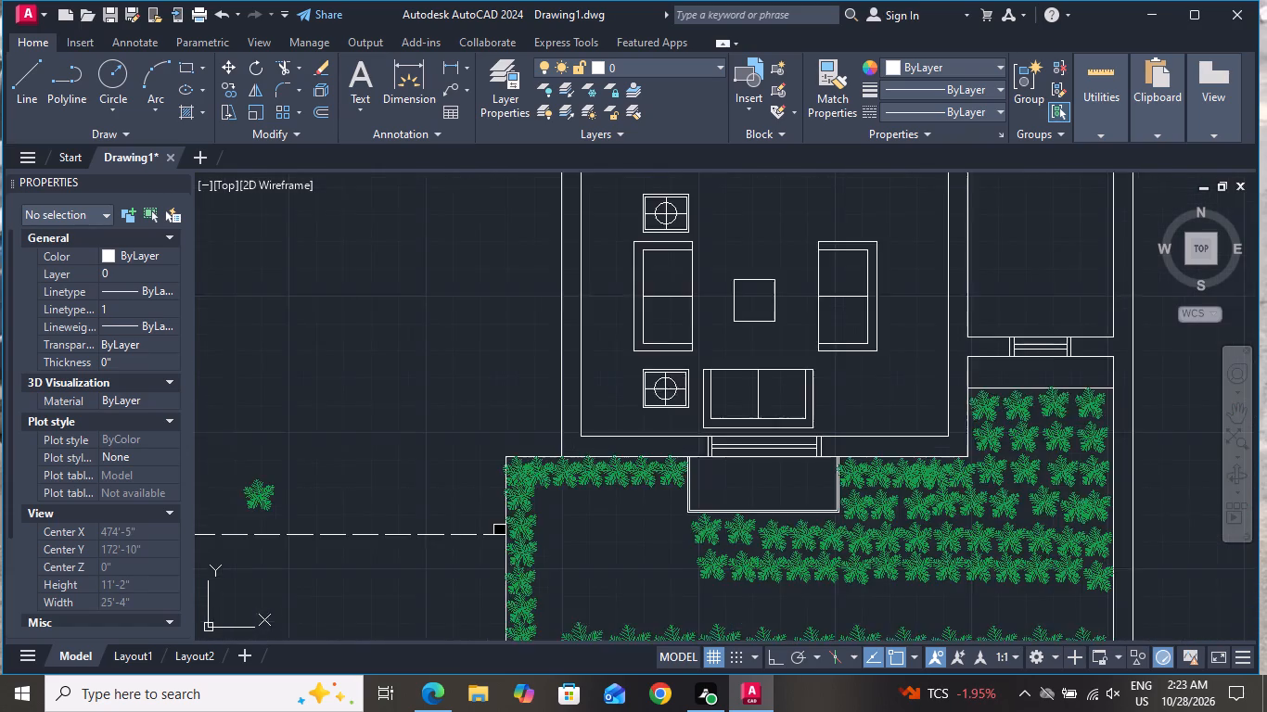
scroll(686, 410, "down", 1)
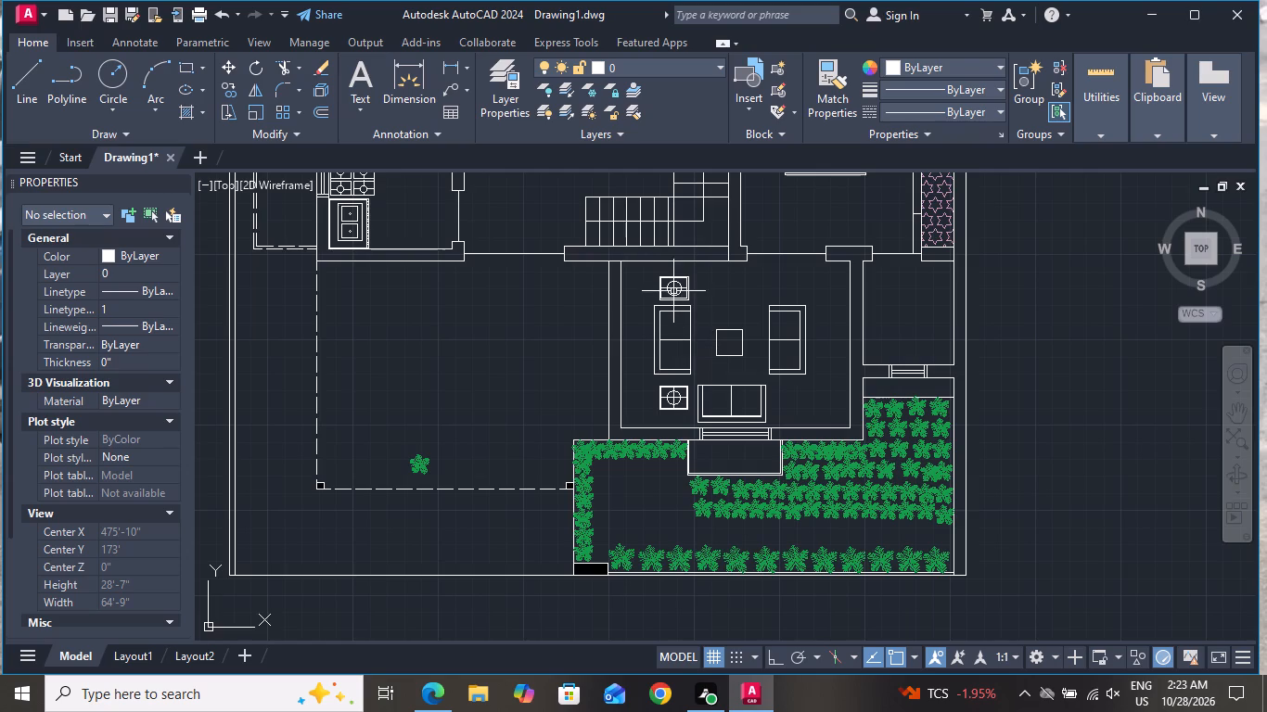
scroll(673, 284, "up", 2)
left_click(725, 244)
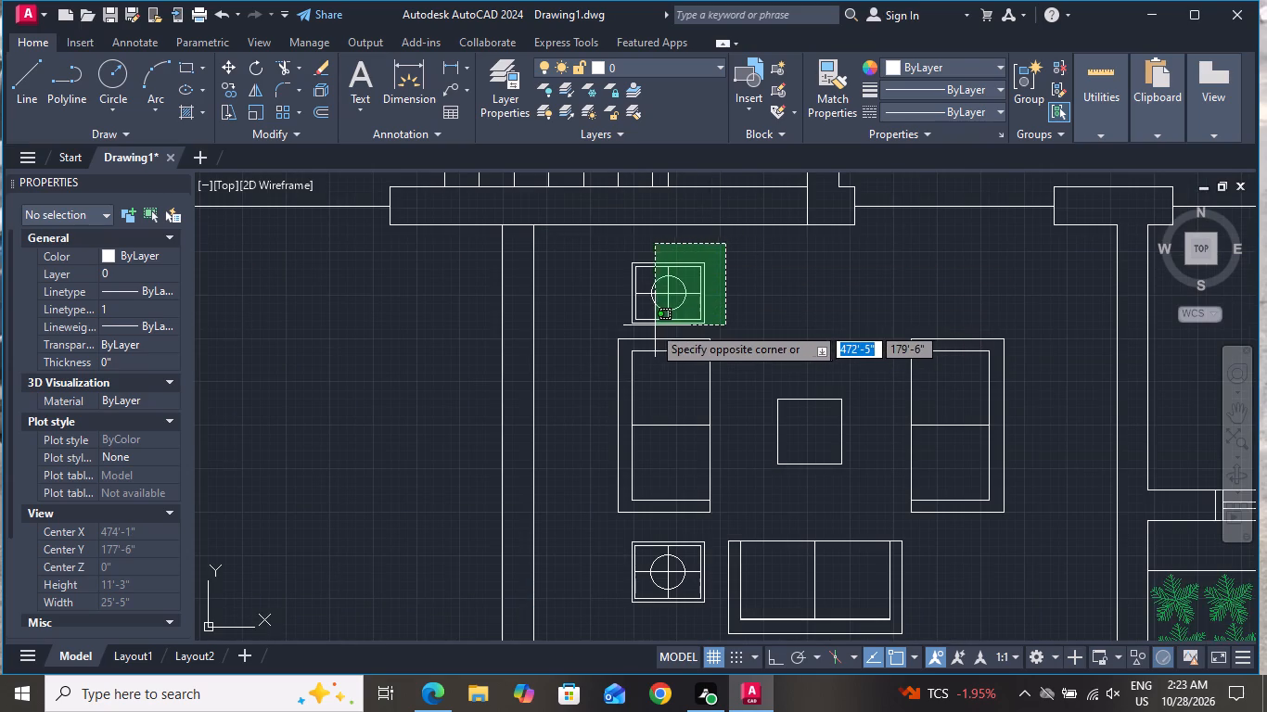
left_click(614, 334)
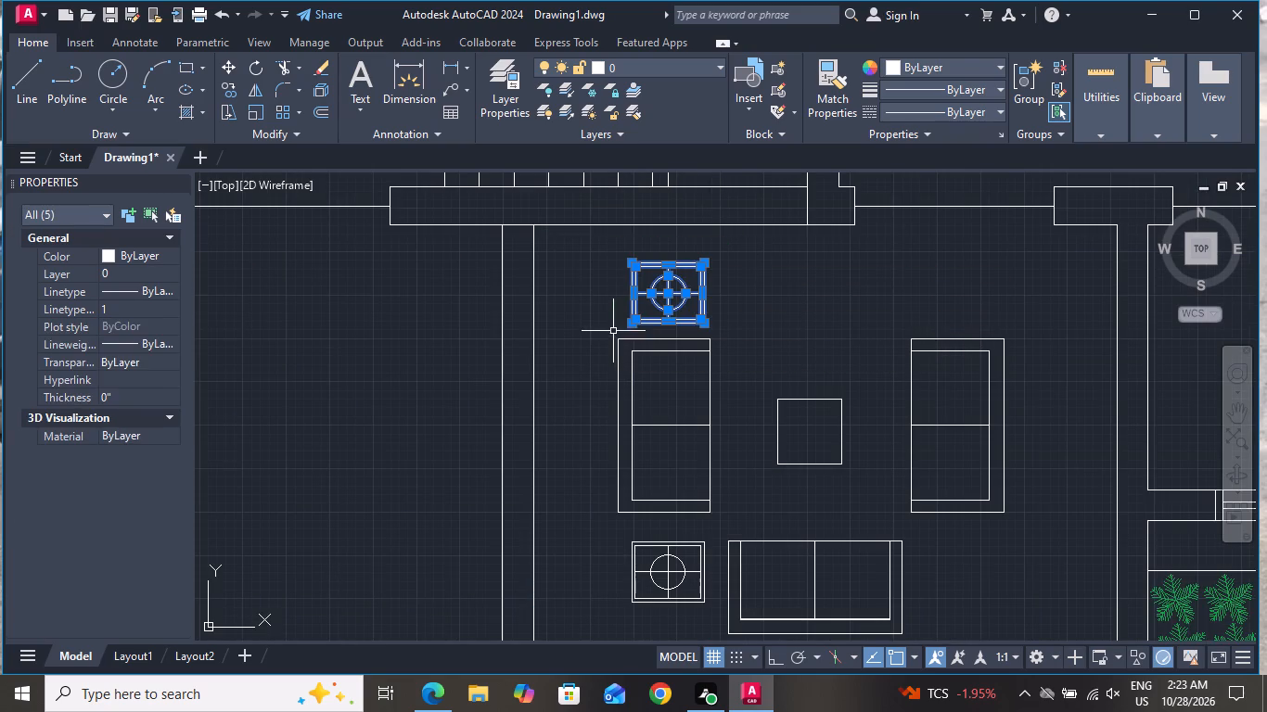
left_click(223, 60)
left_click(666, 297)
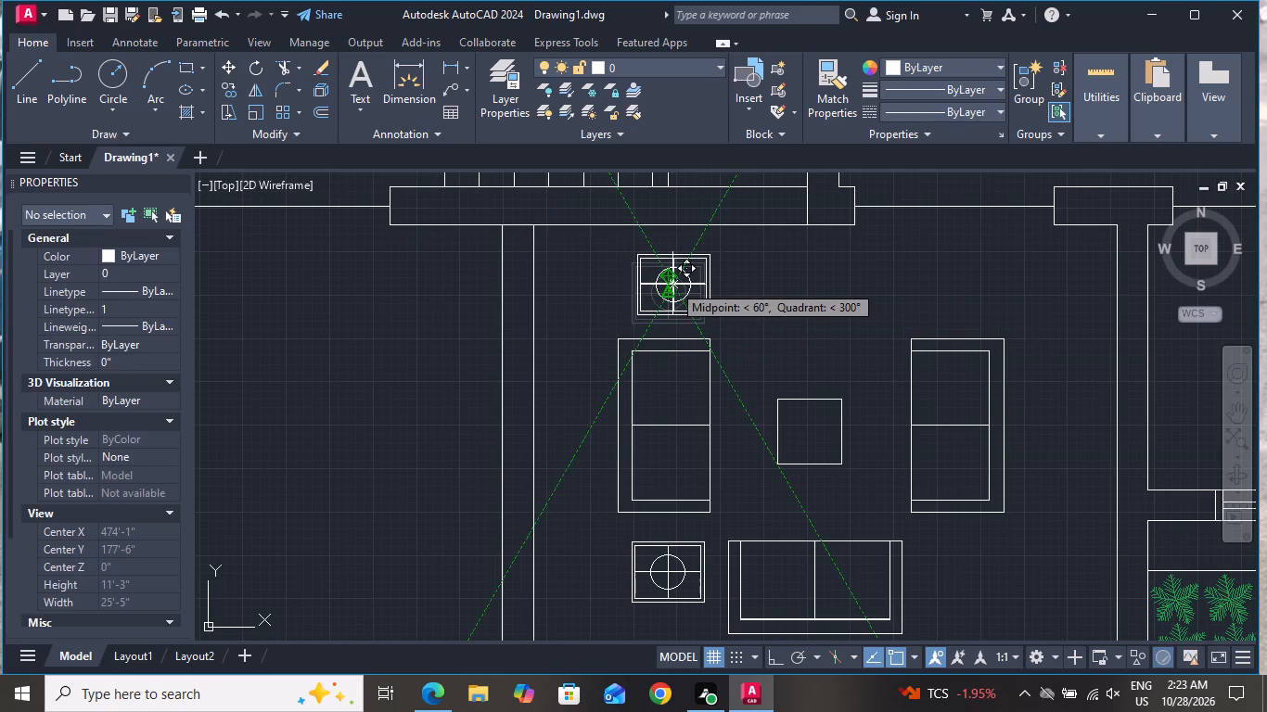
left_click(672, 284)
Draw a horizontal connecting line from the lower side table's right edge to the bottom sofa's left edge.
scroll(639, 316, "down", 1)
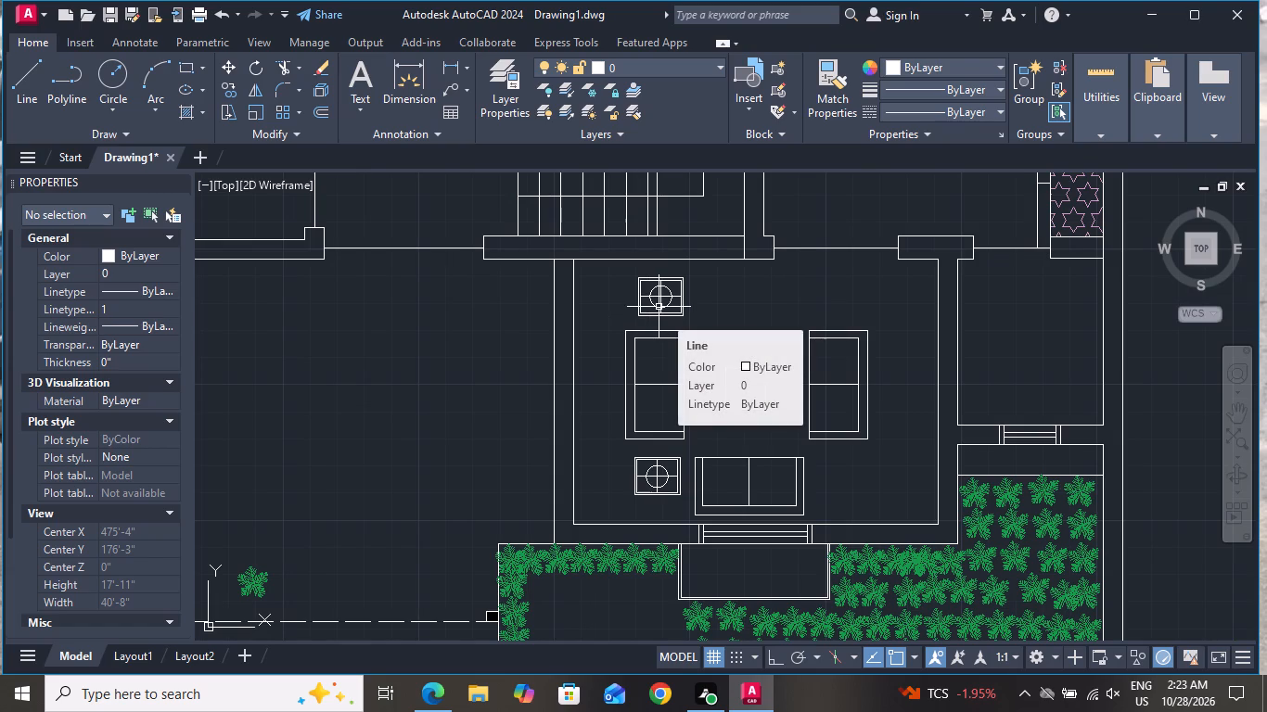
left_click(31, 68)
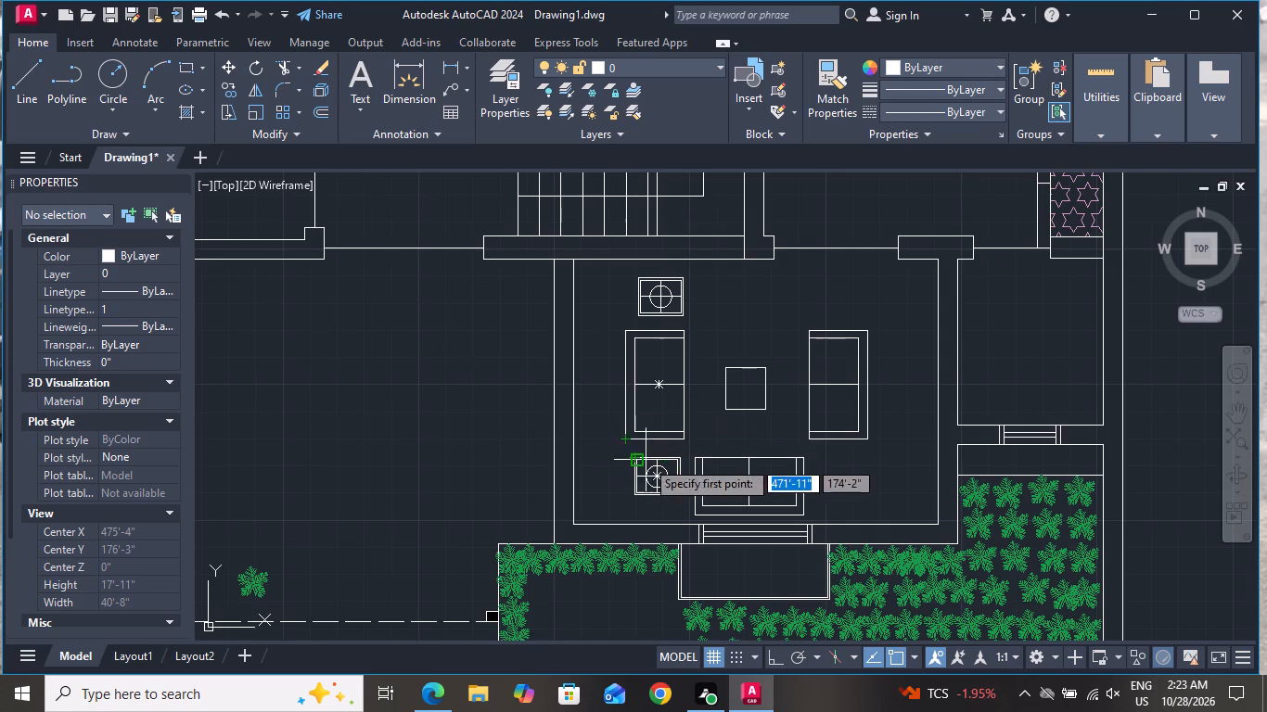
scroll(699, 491, "up", 3)
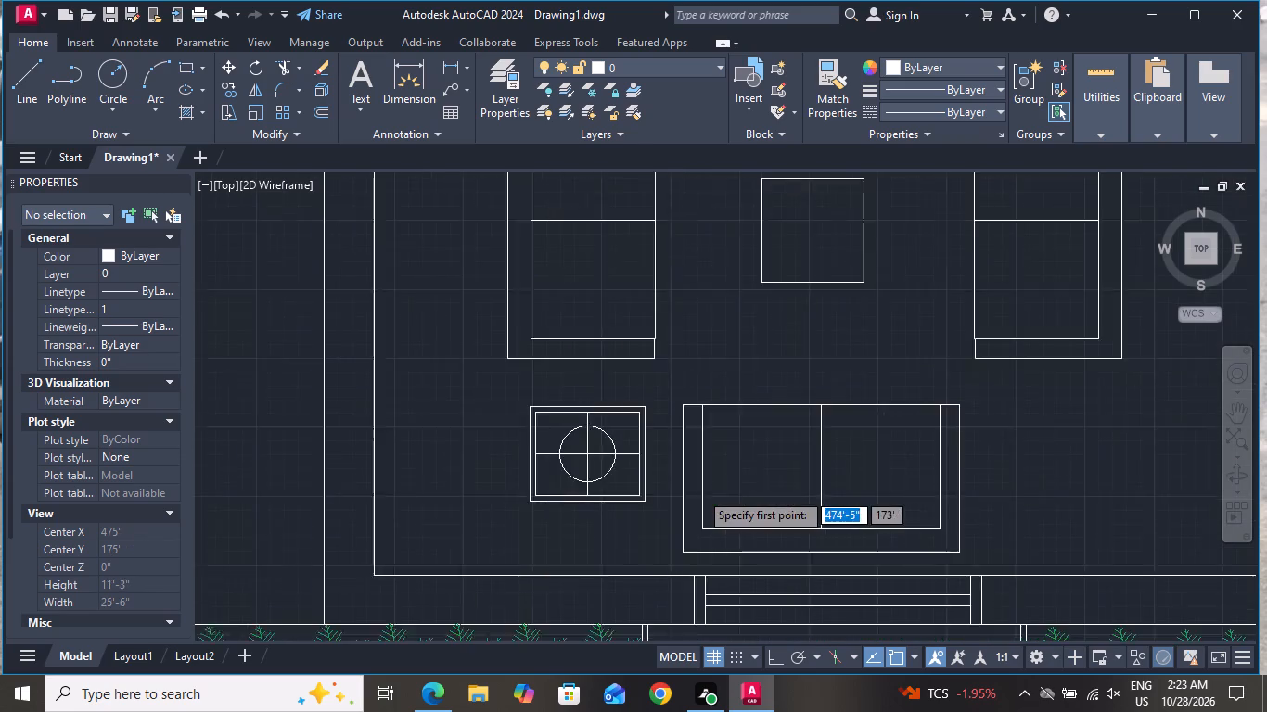
left_click(609, 416)
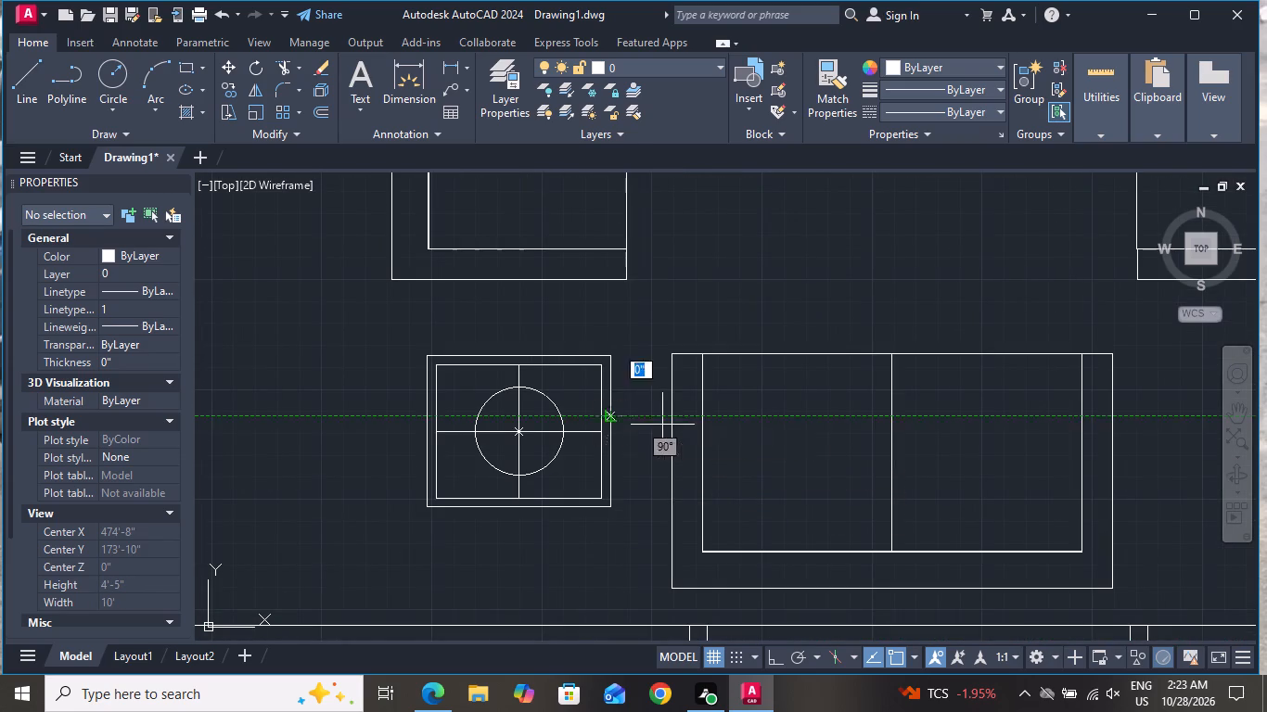
left_click(672, 419)
right_click(672, 420)
left_click(703, 449)
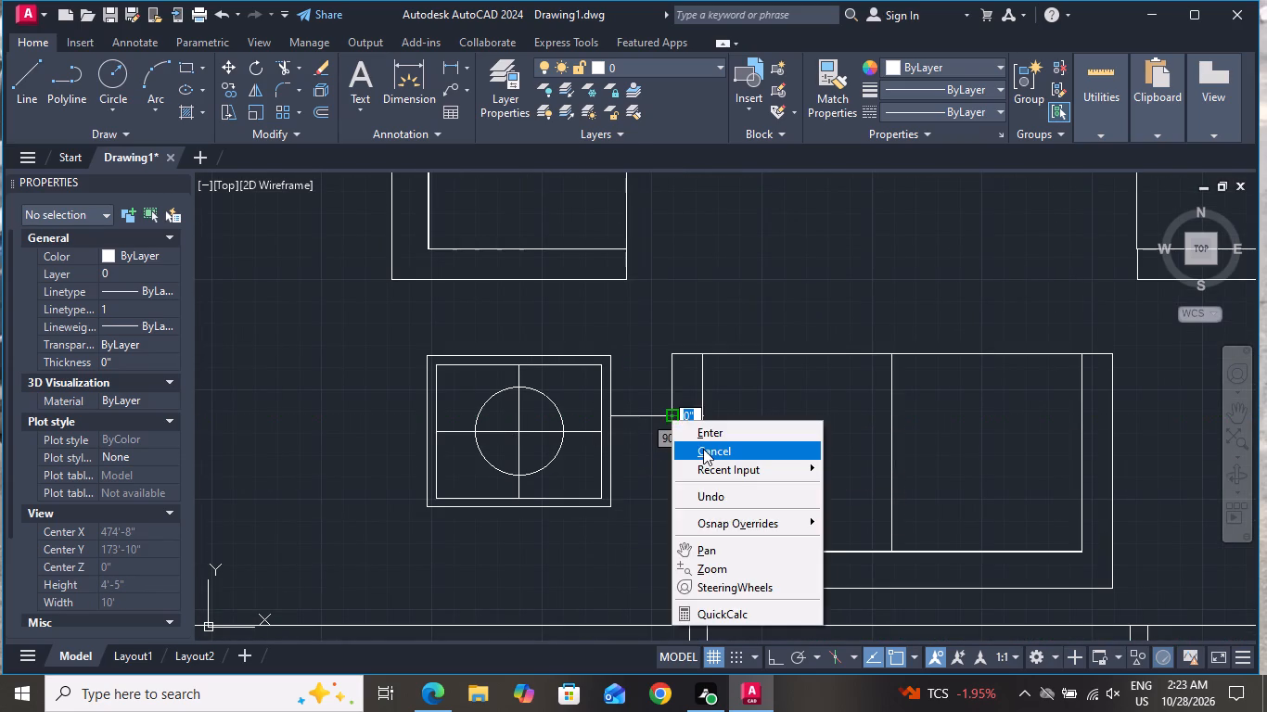
Offset the horizontal connecting line between the lower side table and the bottom sofa 3" downward.
type("O")
key("space")
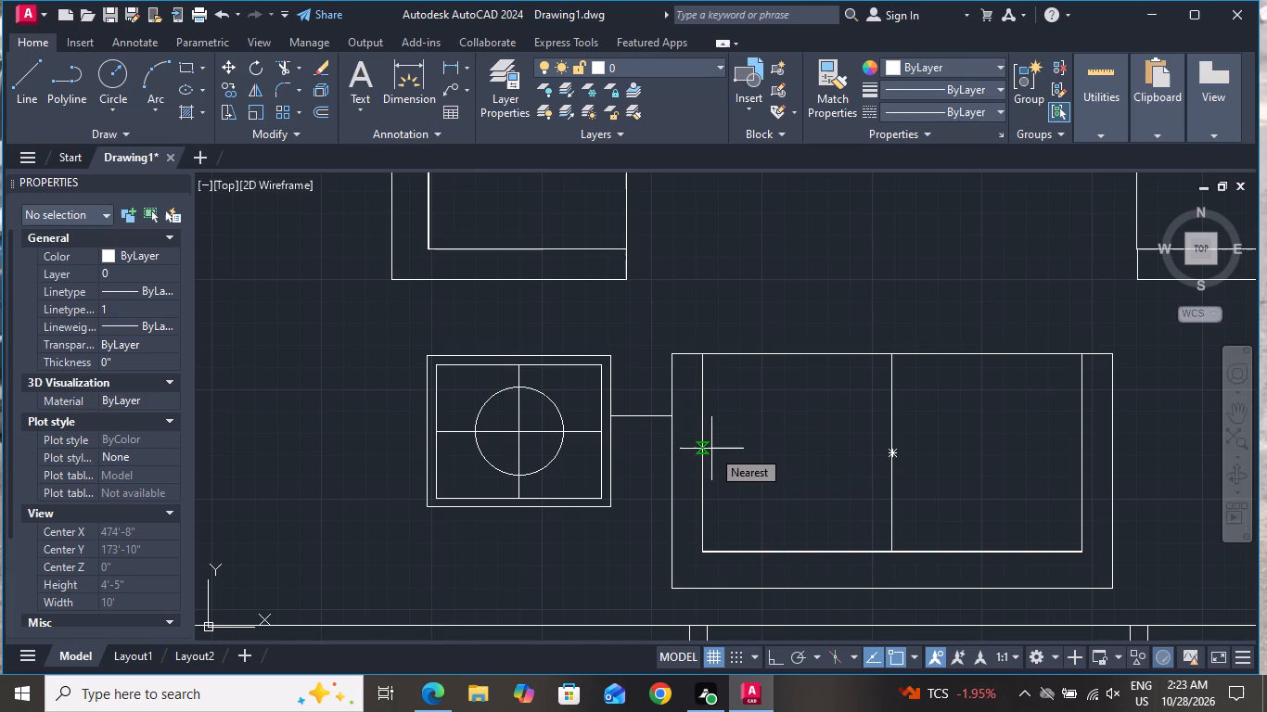
key("3")
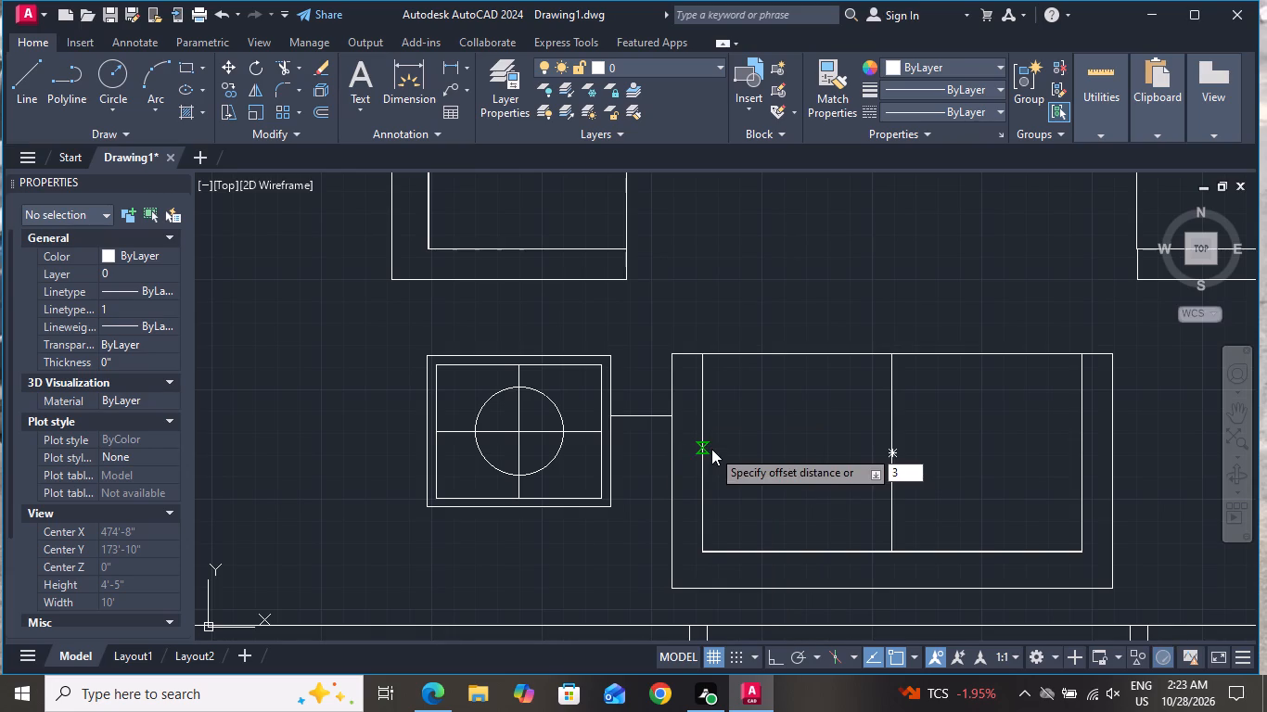
key("shift+quotedbl")
key("Return")
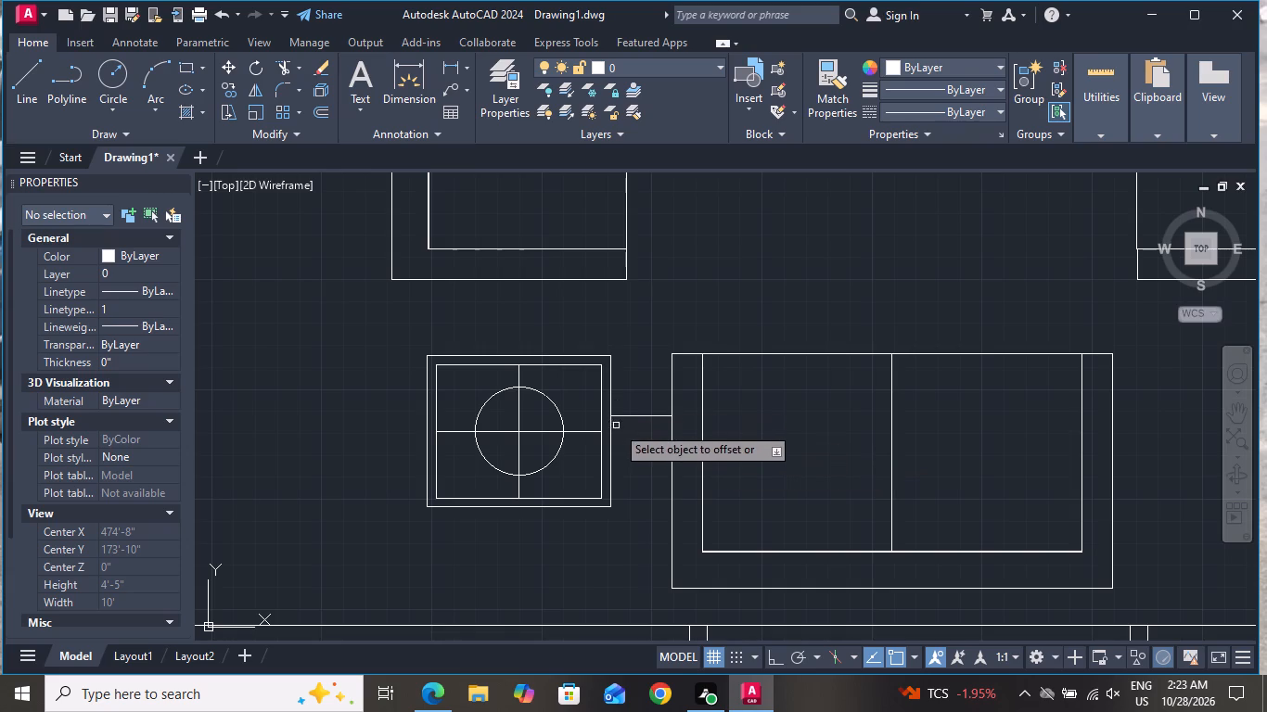
left_click(628, 418)
left_click(632, 507)
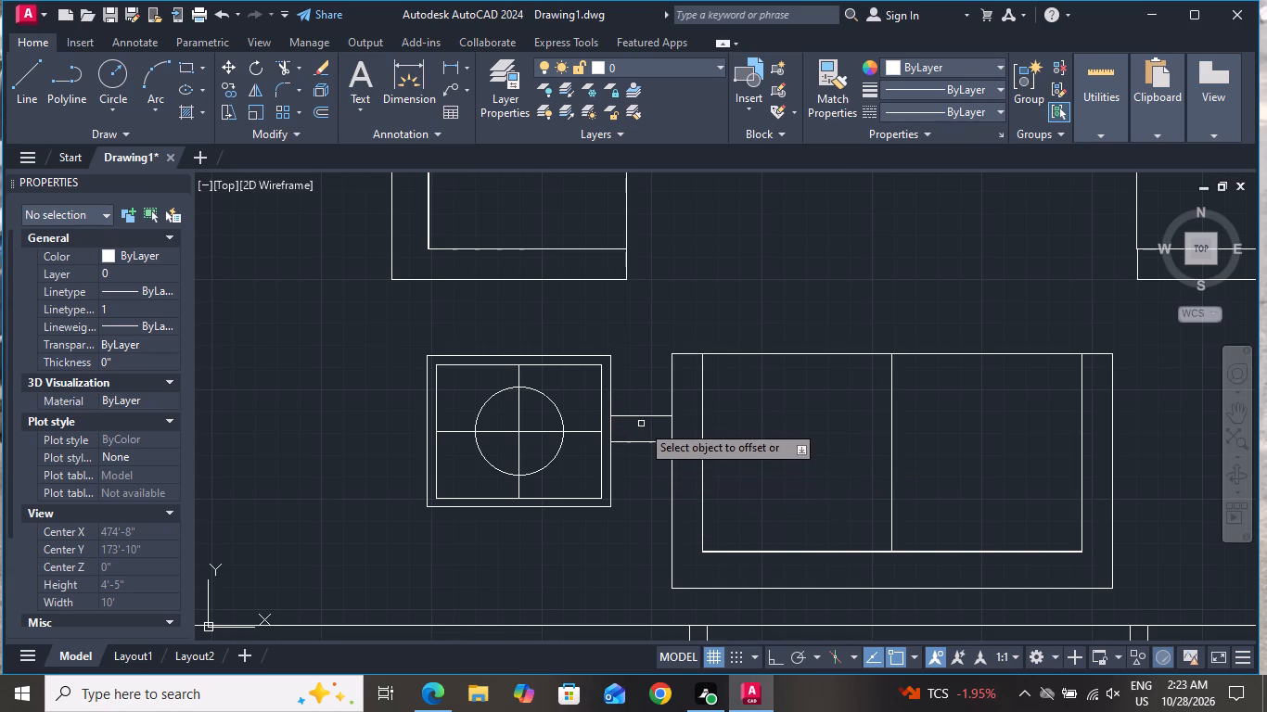
right_click(641, 421)
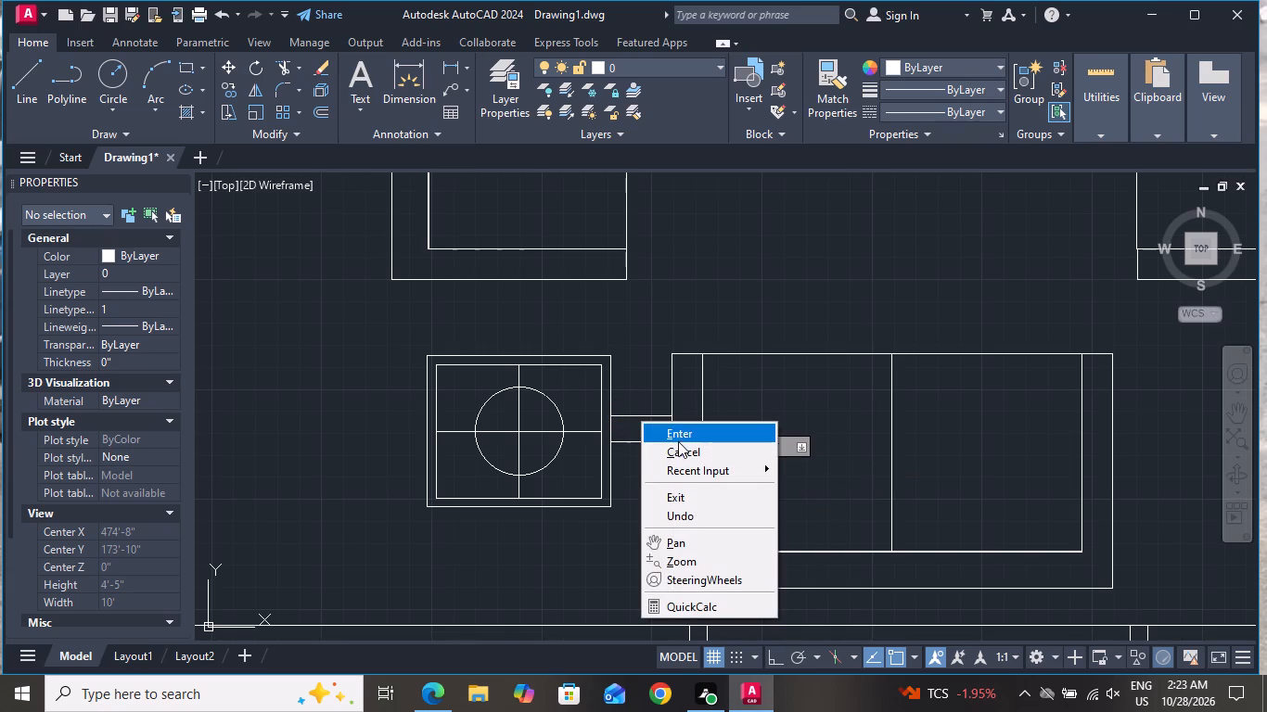
left_click(675, 453)
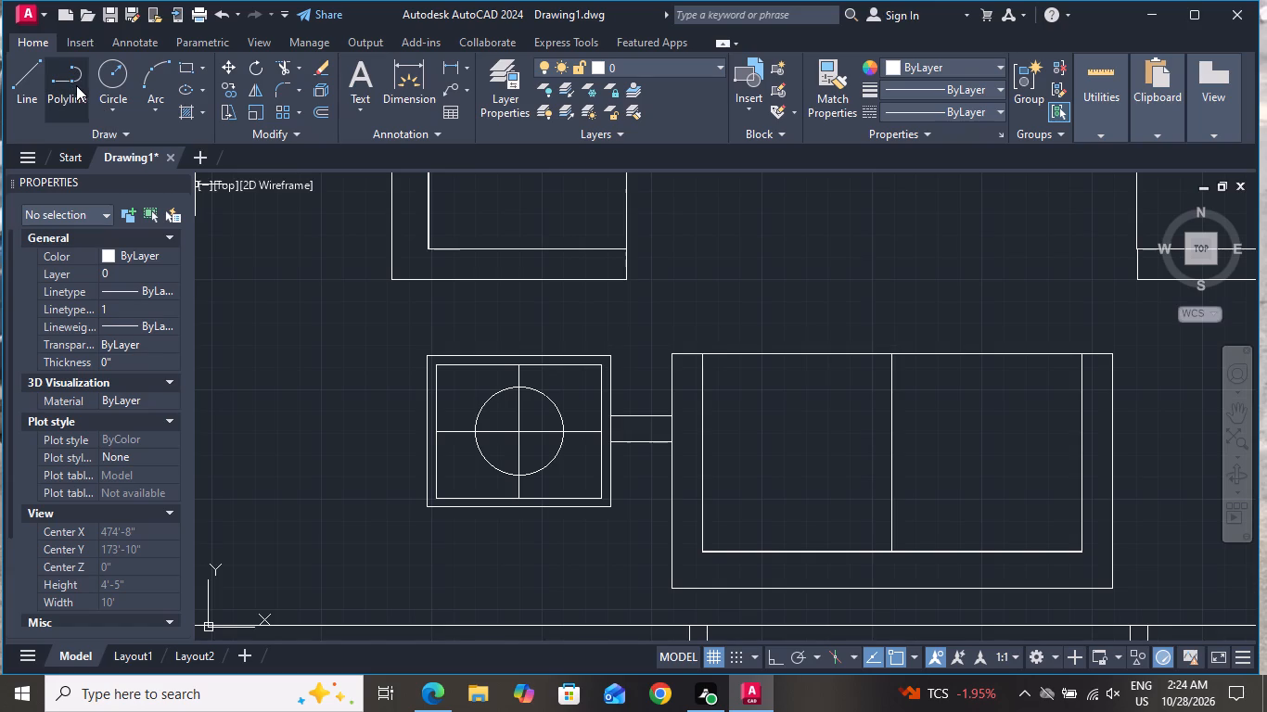
Draw a vertical connecting line from the lower side table's top edge up to the left sofa's bottom edge.
left_click(28, 68)
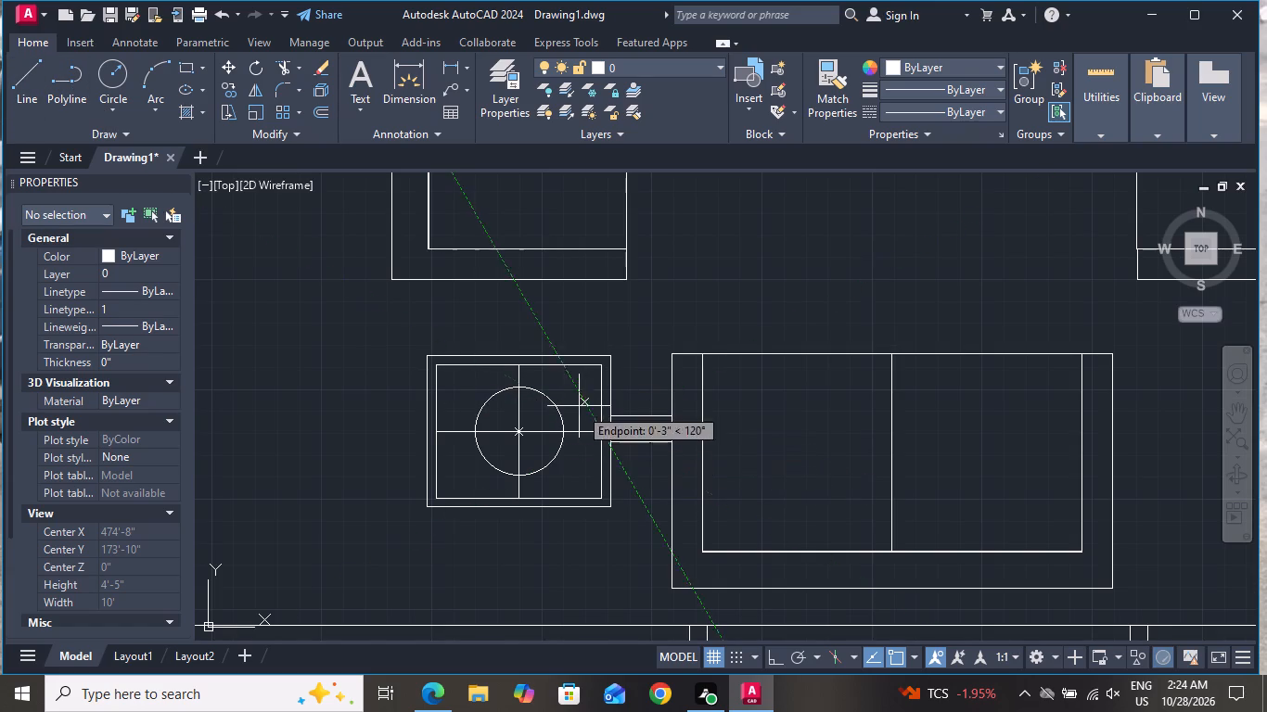
scroll(515, 341, "up", 1)
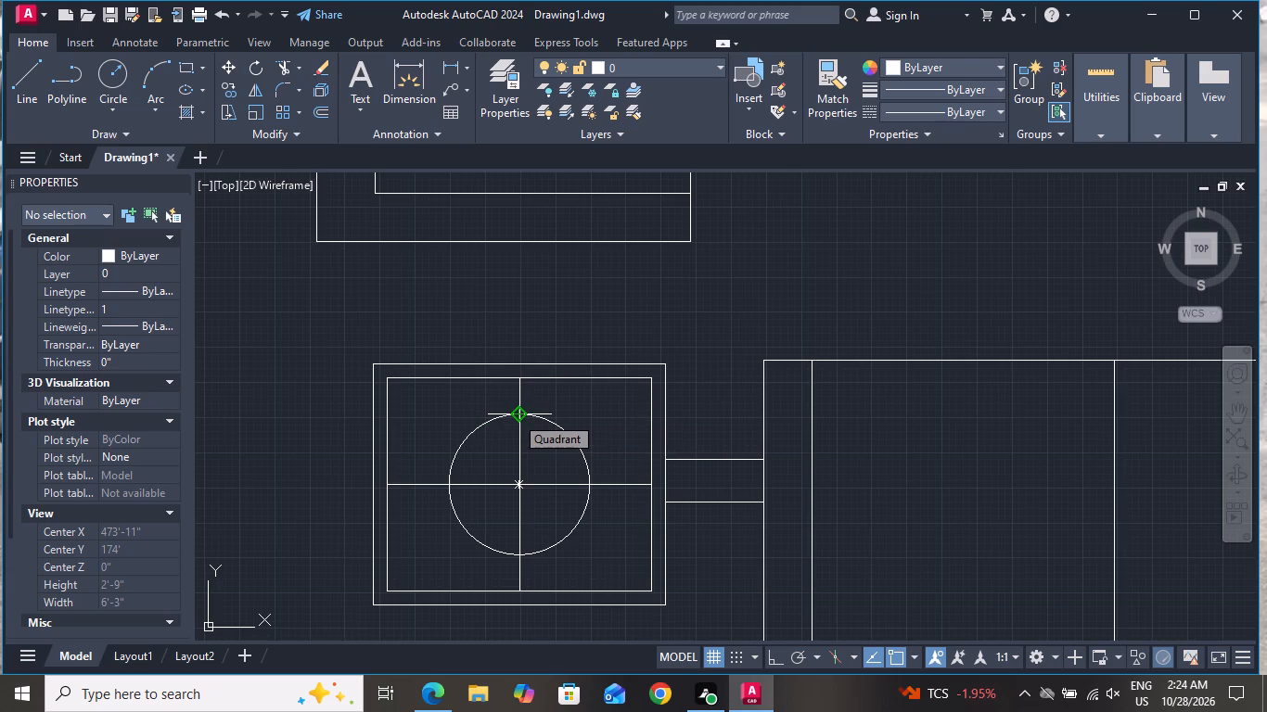
scroll(523, 412, "down", 1)
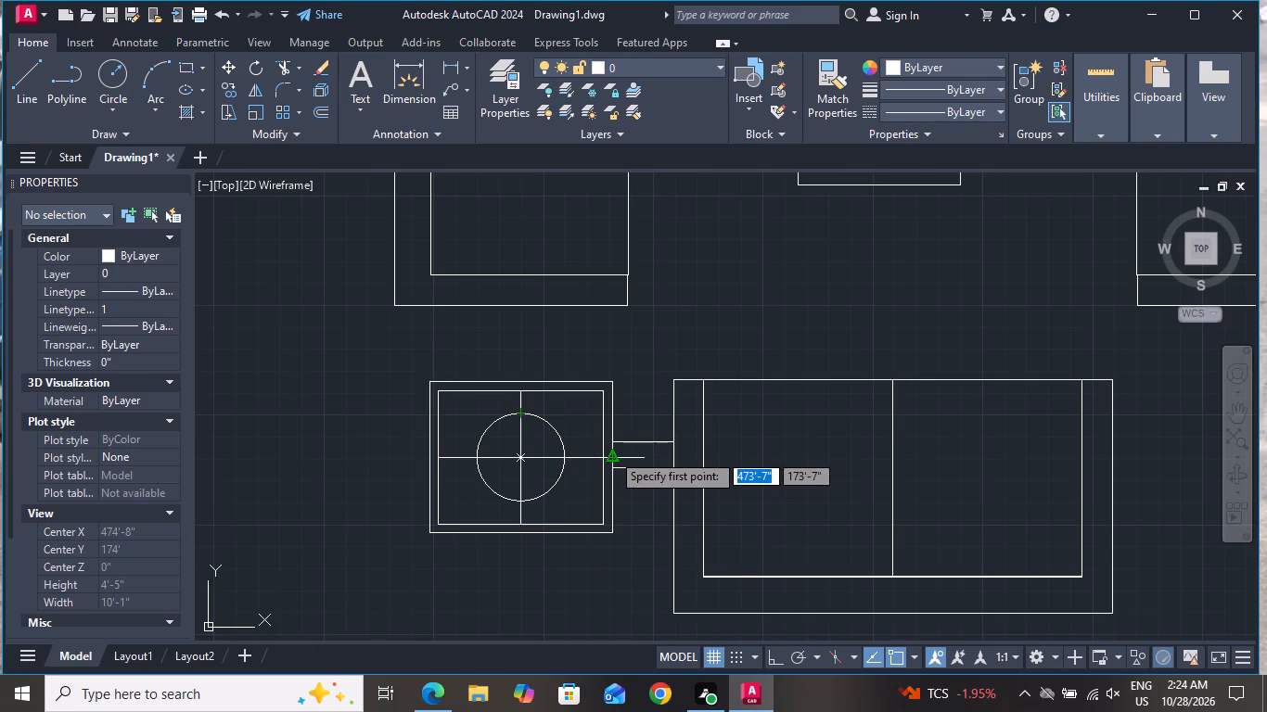
scroll(611, 452, "up", 1)
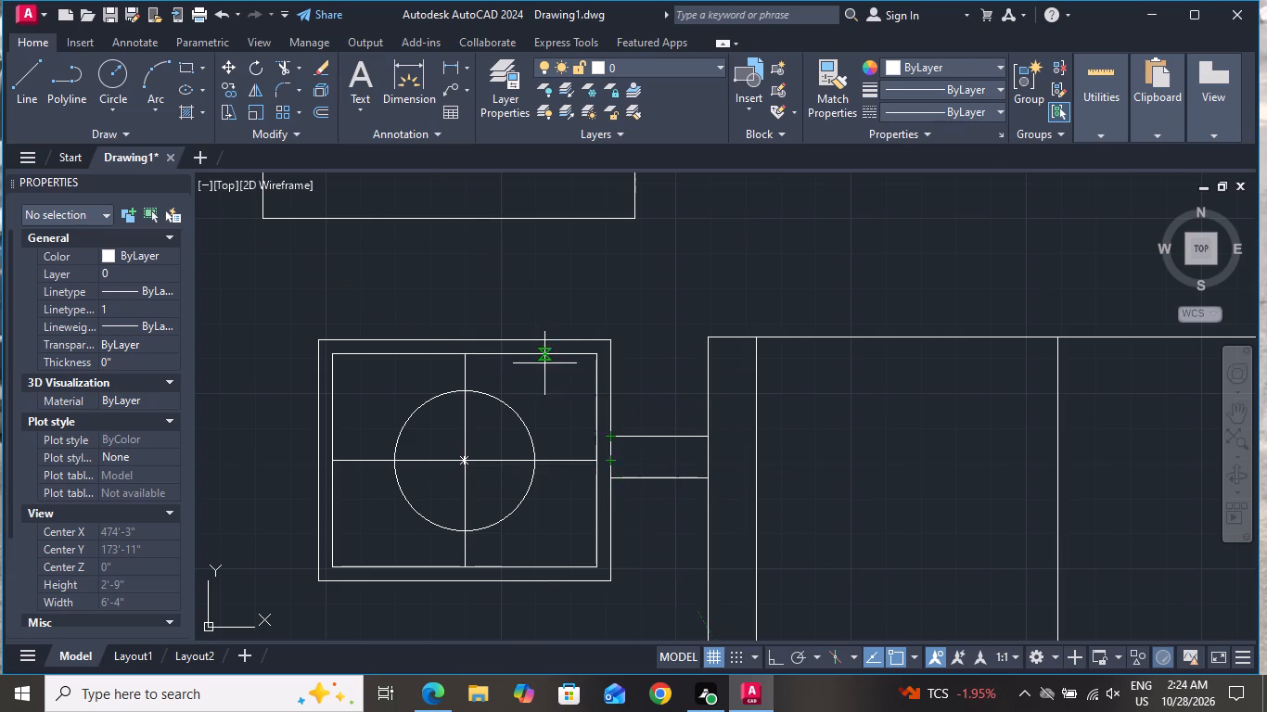
left_click(493, 338)
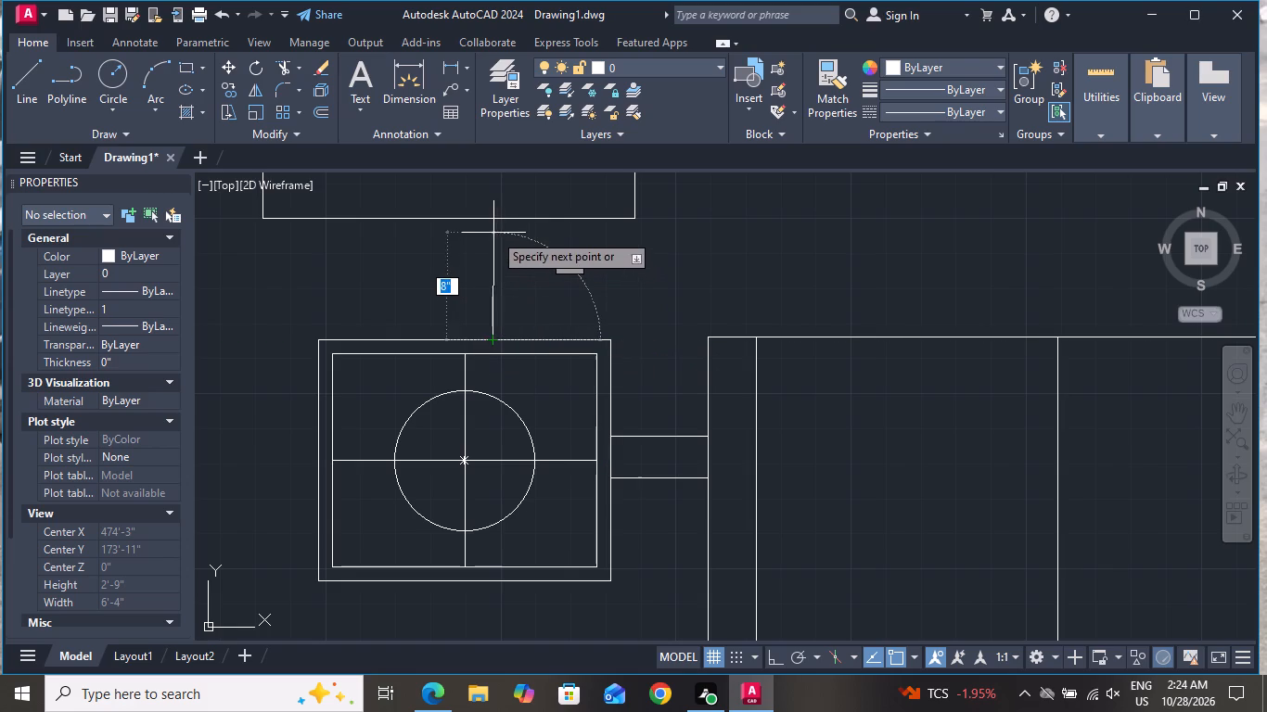
left_click(487, 215)
right_click(485, 222)
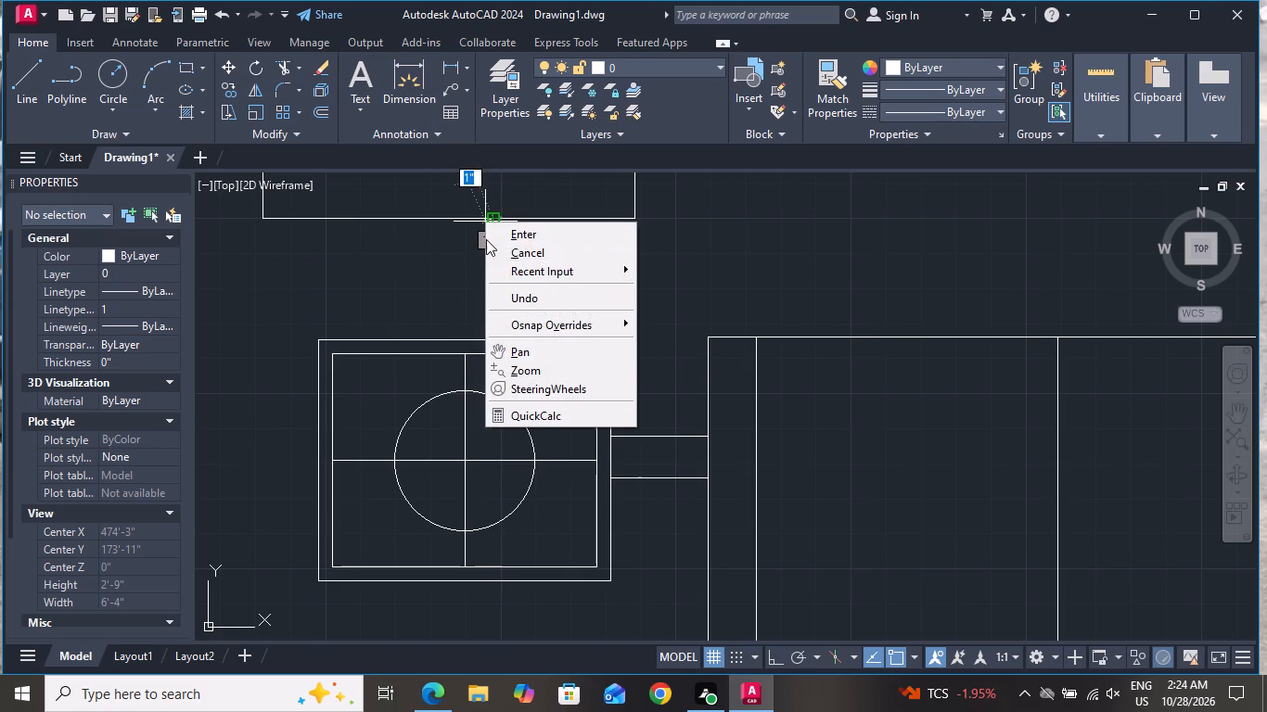
left_click(499, 254)
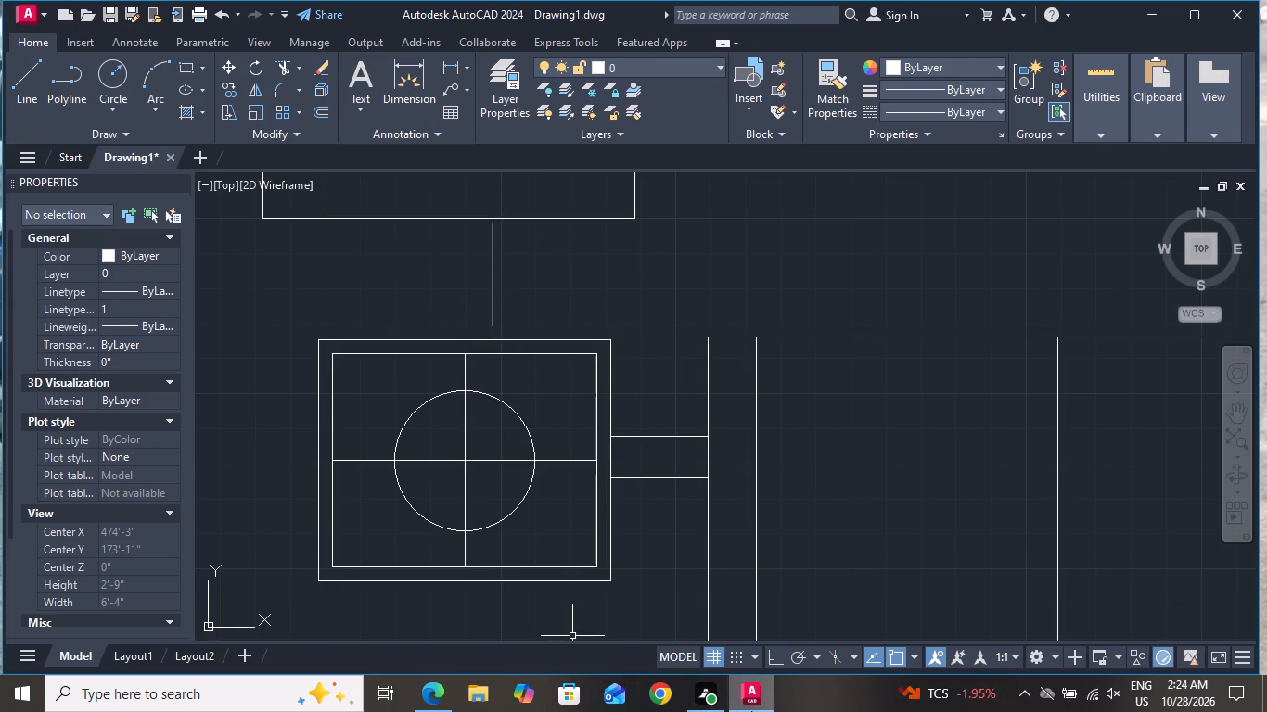
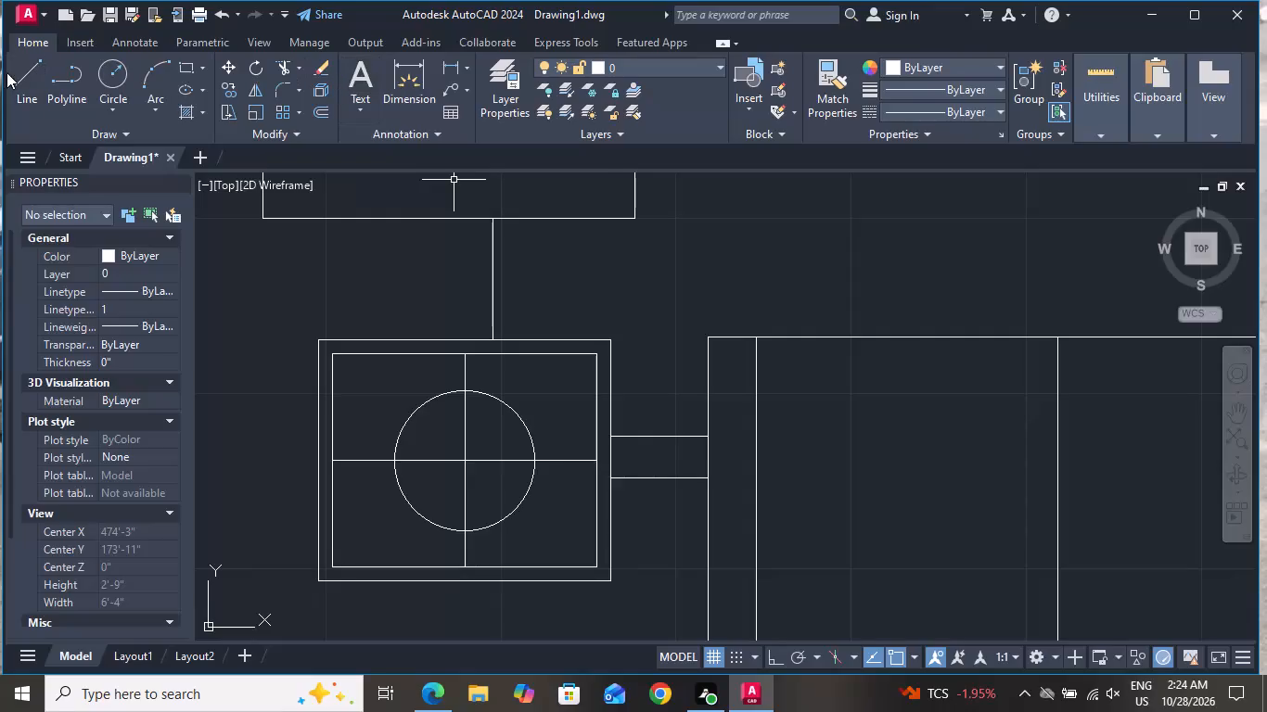
Draw a second vertical connecting line about 9" long from the left sofa's bottom edge to the lower side table's top edge.
left_click(19, 72)
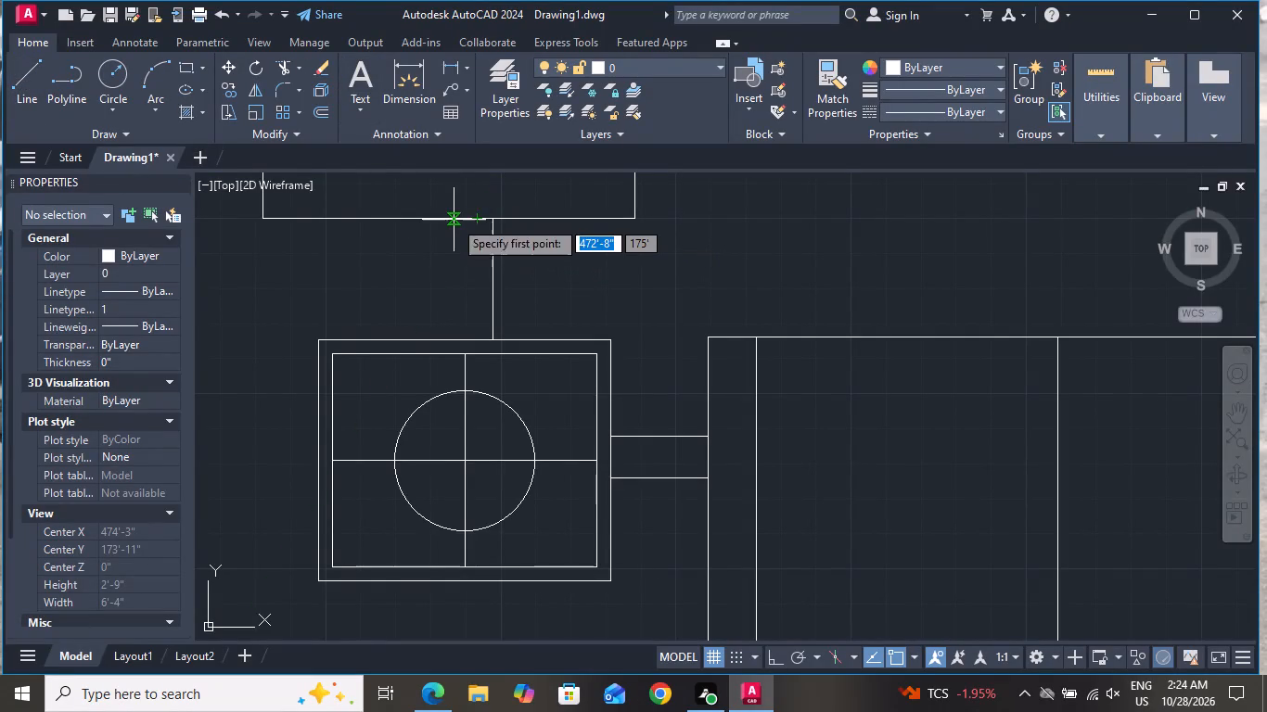
left_click(454, 219)
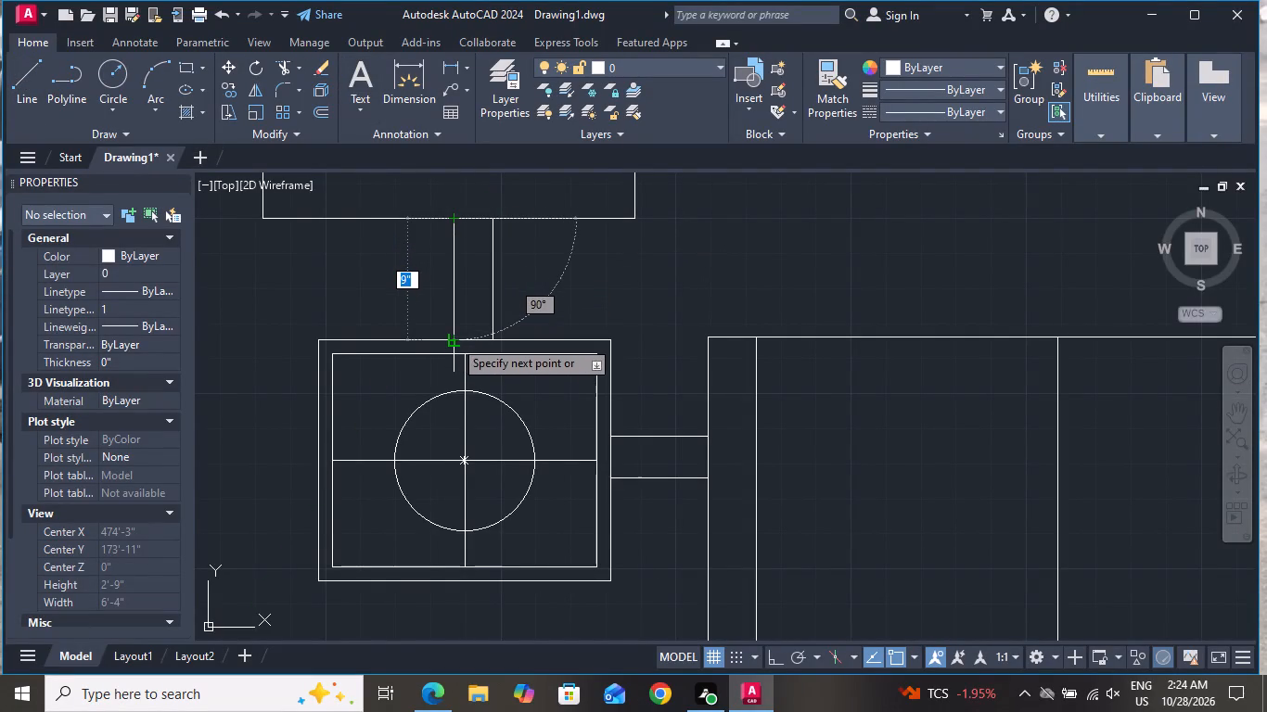
left_click(454, 339)
right_click(454, 339)
left_click(477, 372)
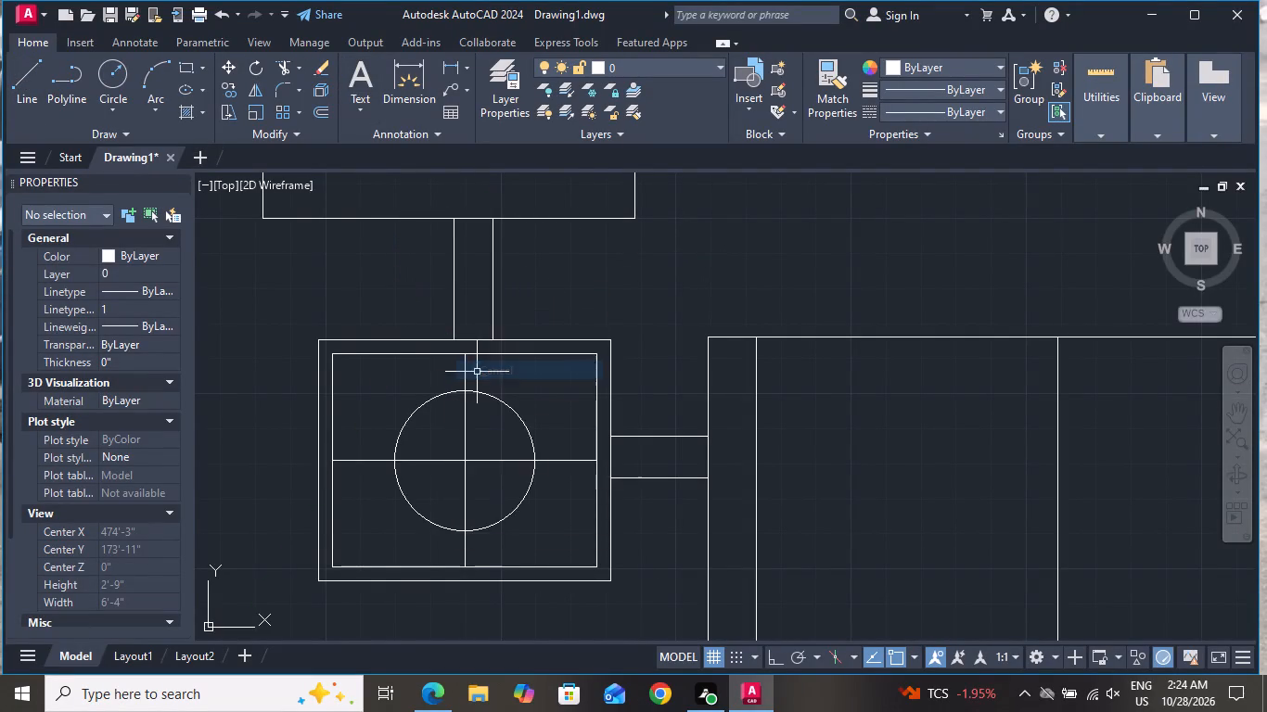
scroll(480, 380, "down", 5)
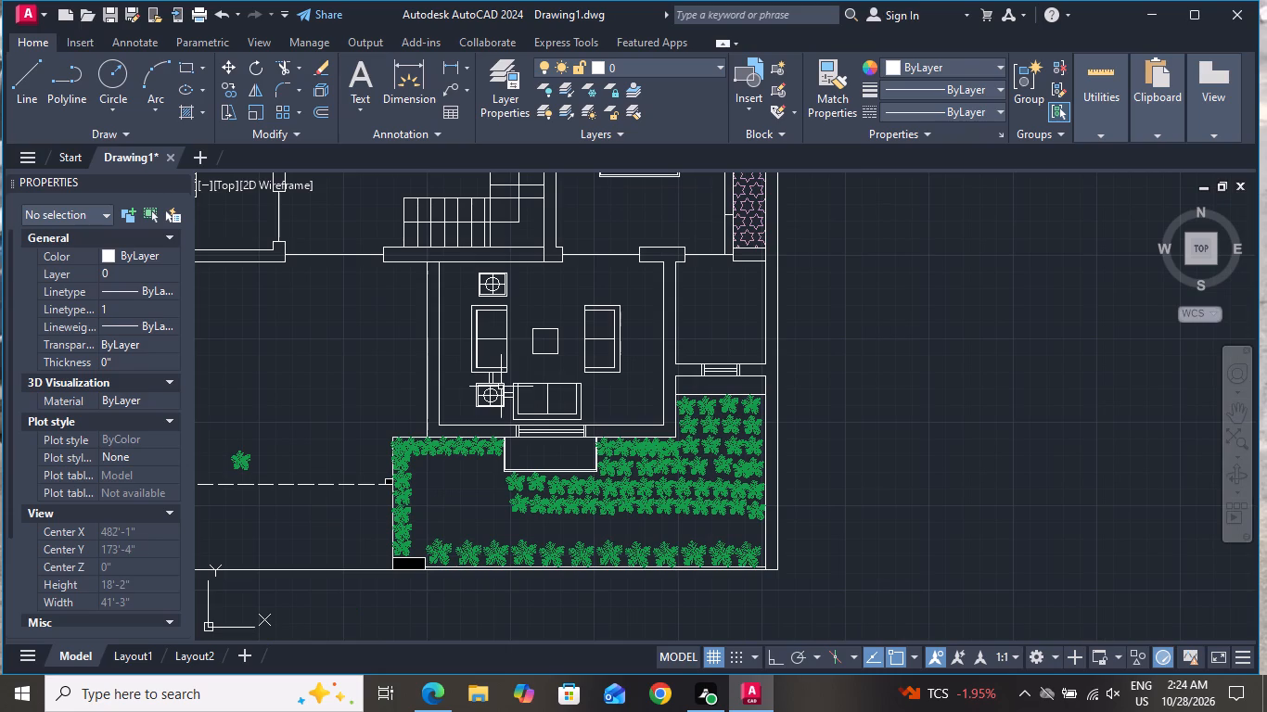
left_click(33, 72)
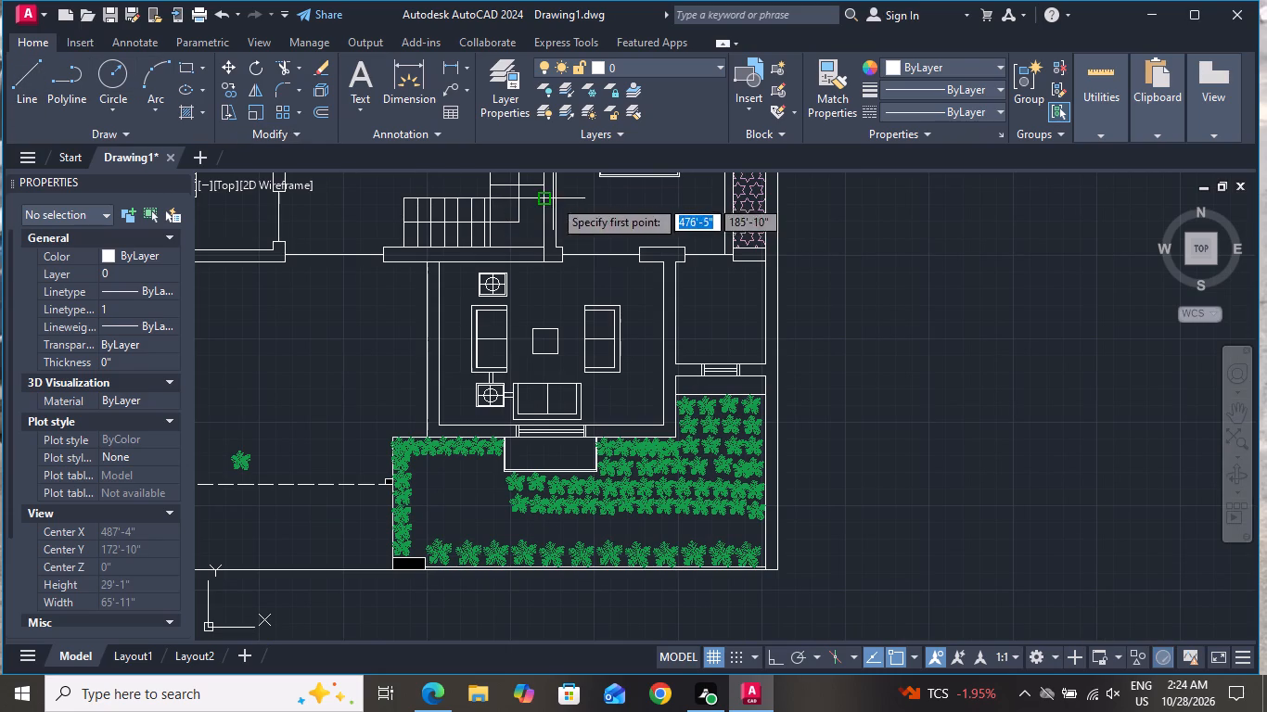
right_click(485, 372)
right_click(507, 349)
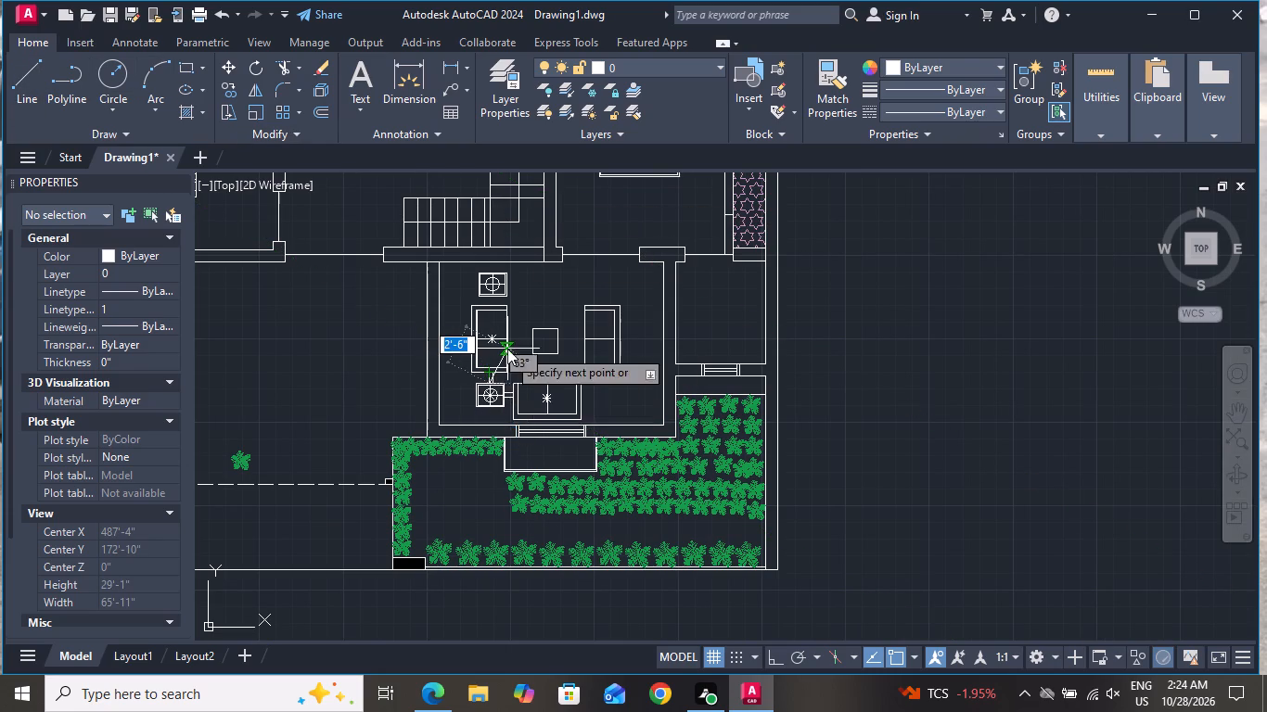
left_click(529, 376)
Copy the two vertical connecting lines below the left sofa up to the upper side table's bottom edge.
scroll(500, 393, "up", 3)
scroll(475, 314, "up", 1)
left_click(475, 314)
left_click(420, 345)
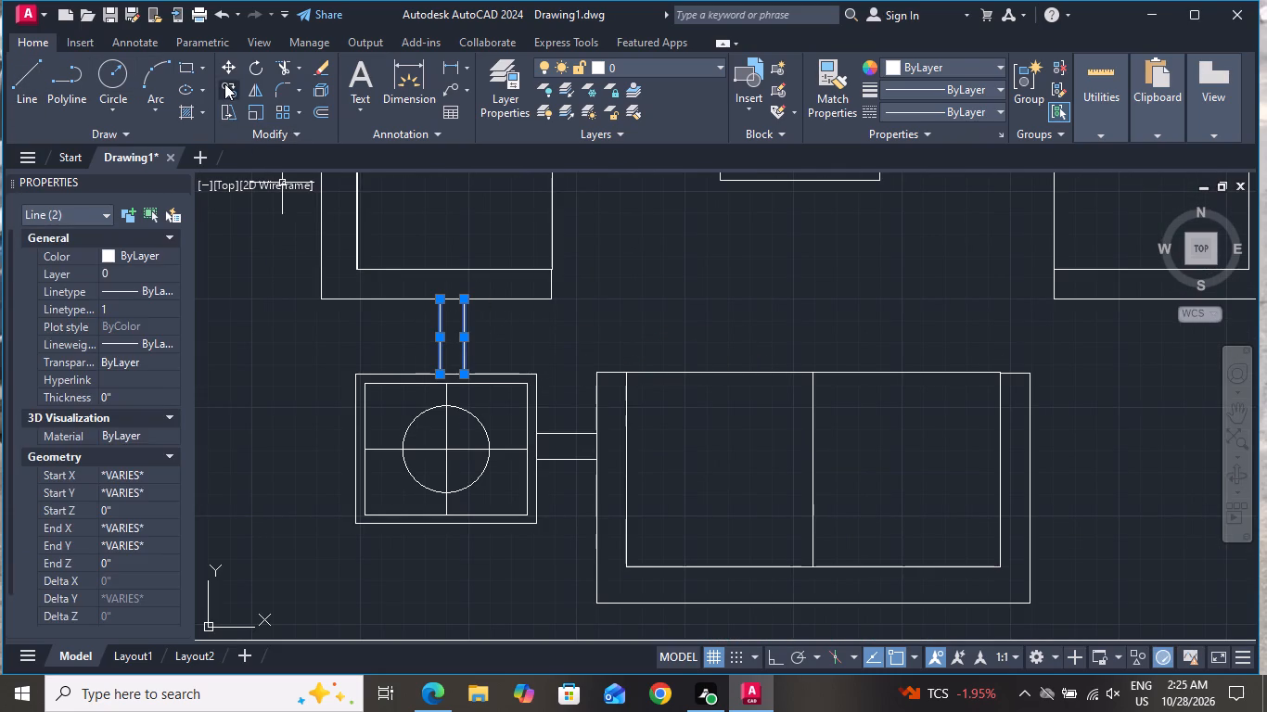
left_click(224, 83)
left_click(437, 296)
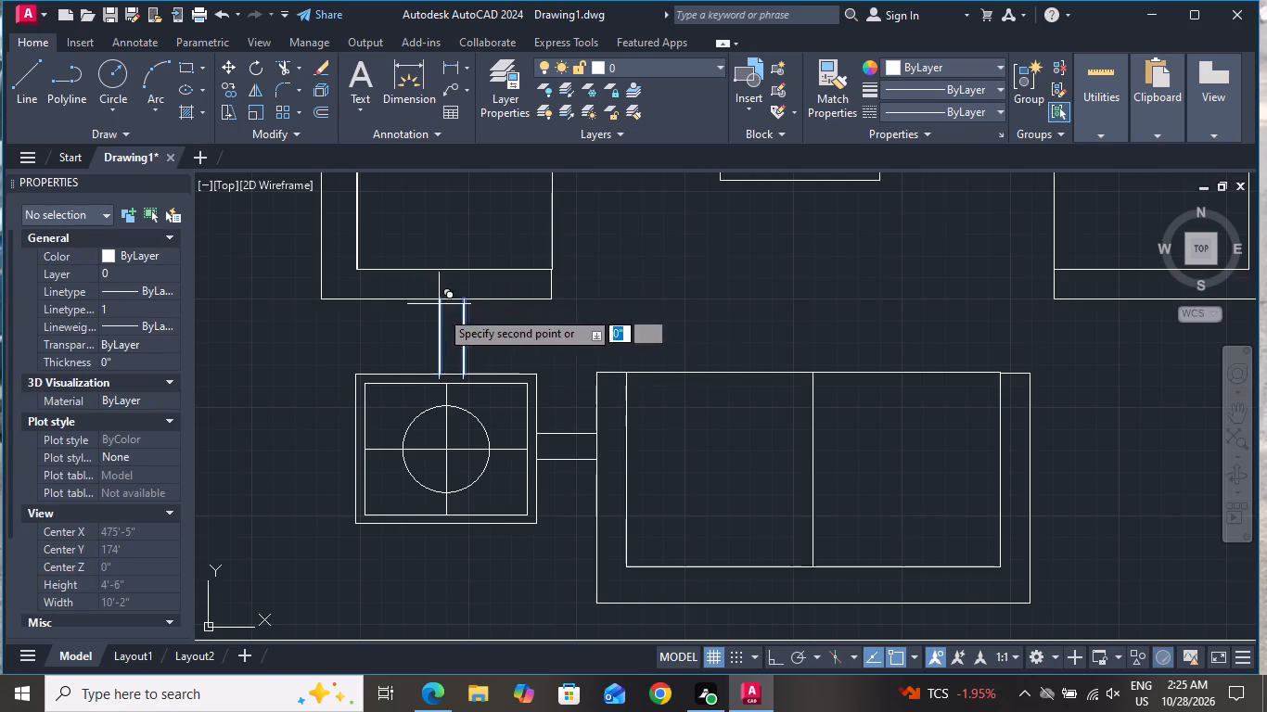
scroll(505, 470, "down", 3)
scroll(502, 274, "up", 4)
scroll(494, 327, "down", 2)
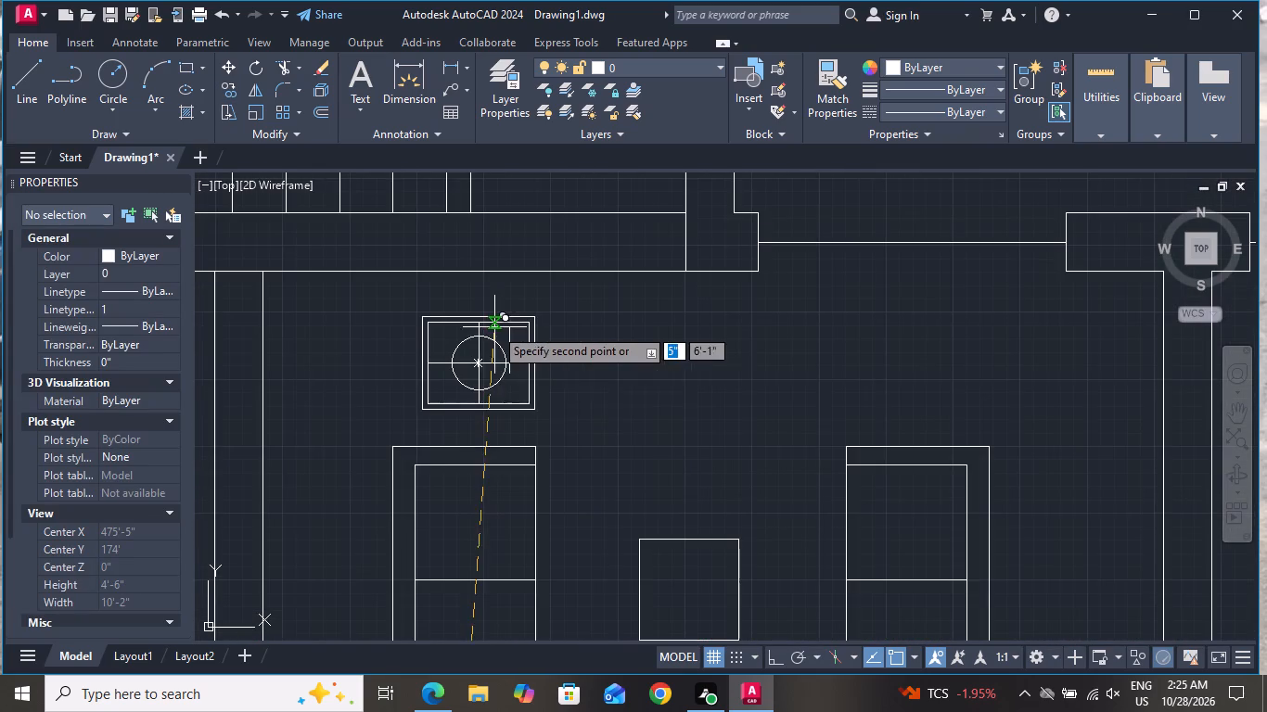
scroll(461, 409, "up", 2)
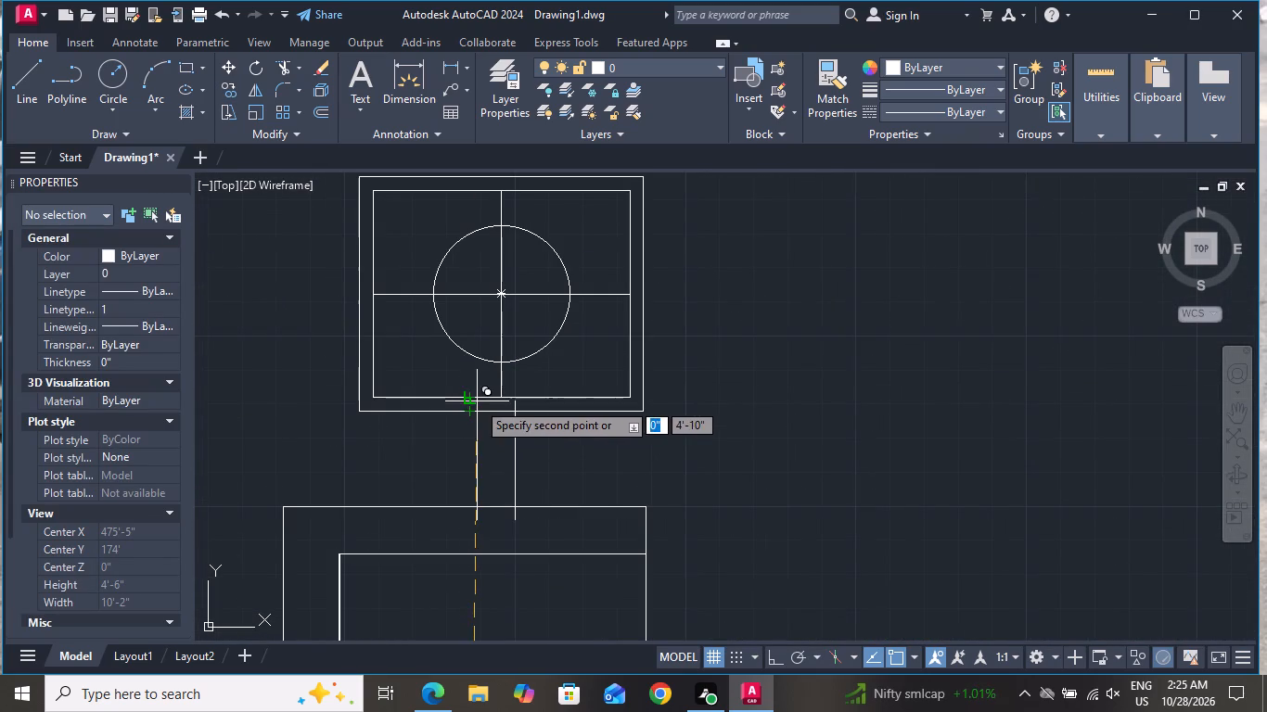
left_click(471, 410)
right_click(471, 413)
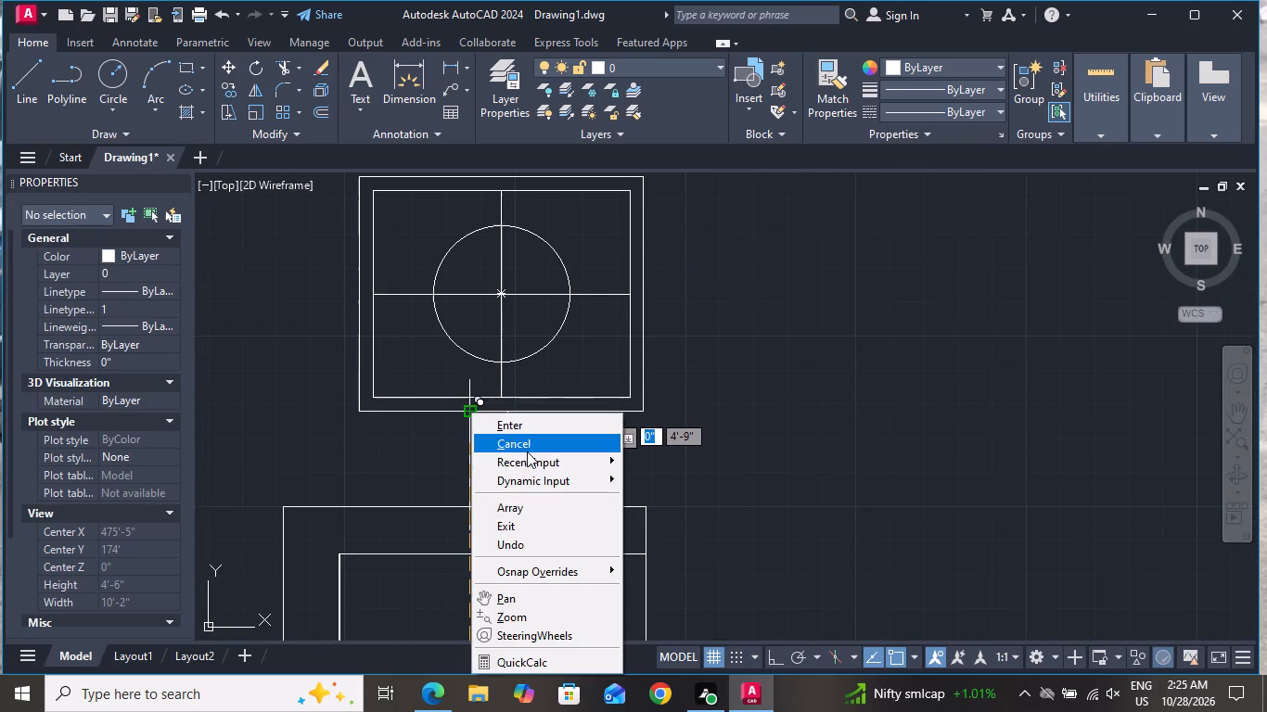
left_click(528, 452)
left_click(531, 444)
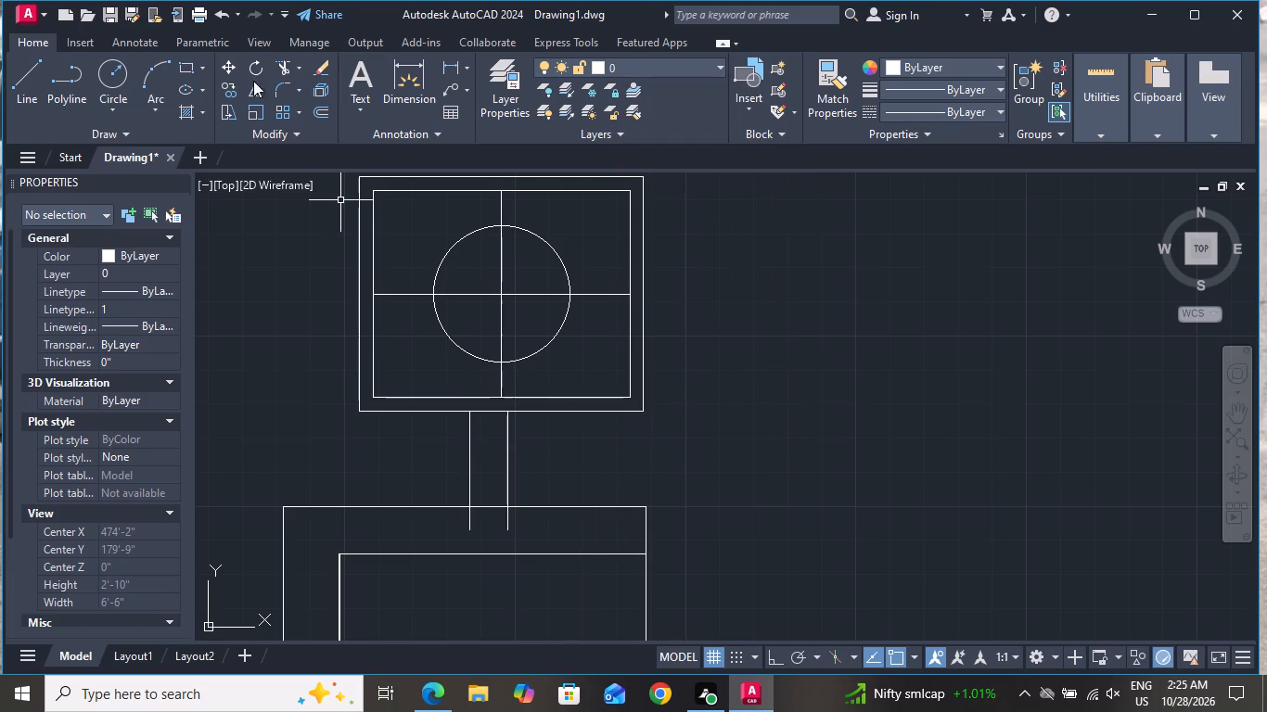
Trim the ends of the two copied connecting lines that extend past the left sofa's top edge.
left_click(291, 60)
scroll(487, 531, "up", 1)
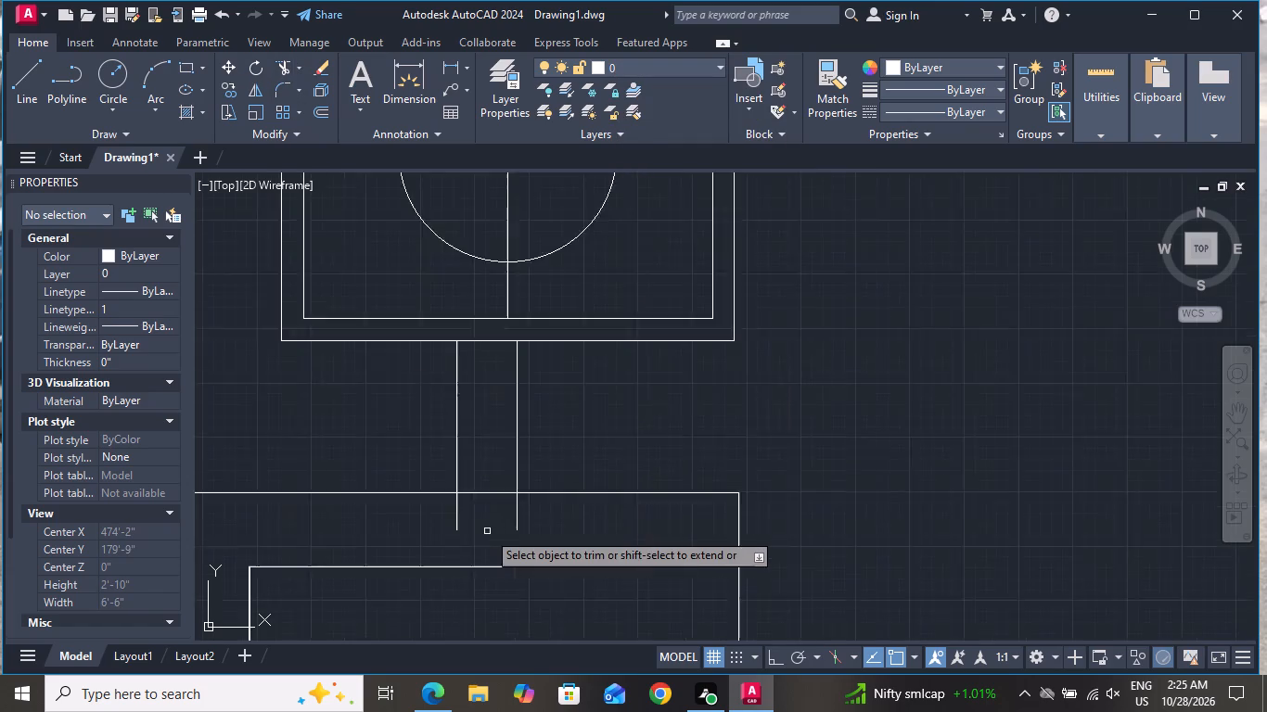
scroll(487, 531, "up", 1)
left_click(416, 508)
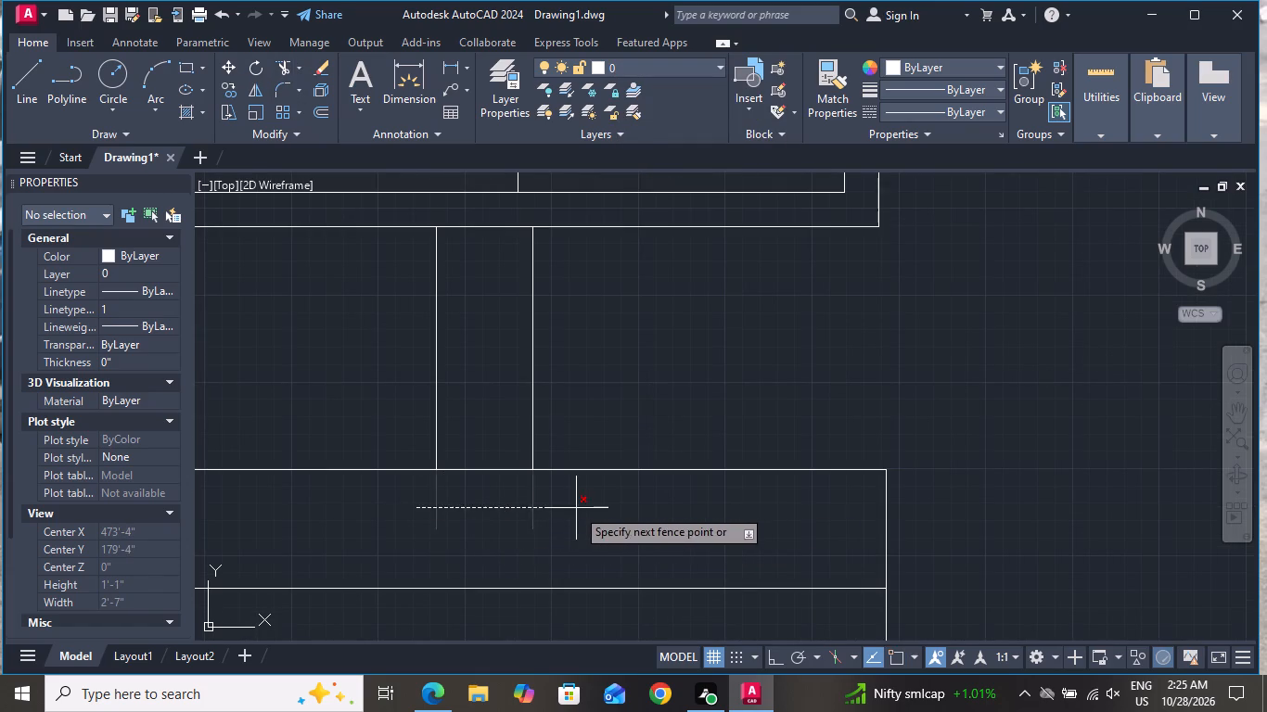
left_click(576, 508)
scroll(575, 508, "down", 2)
right_click(596, 457)
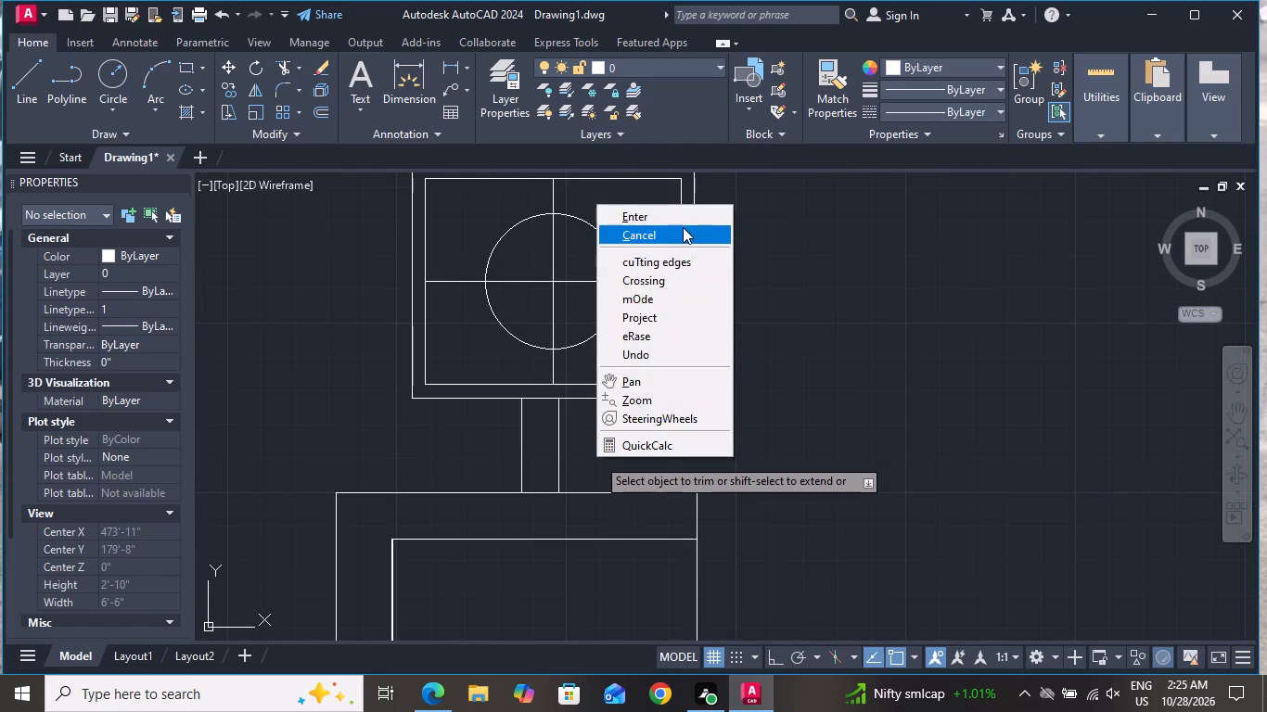
left_click(683, 227)
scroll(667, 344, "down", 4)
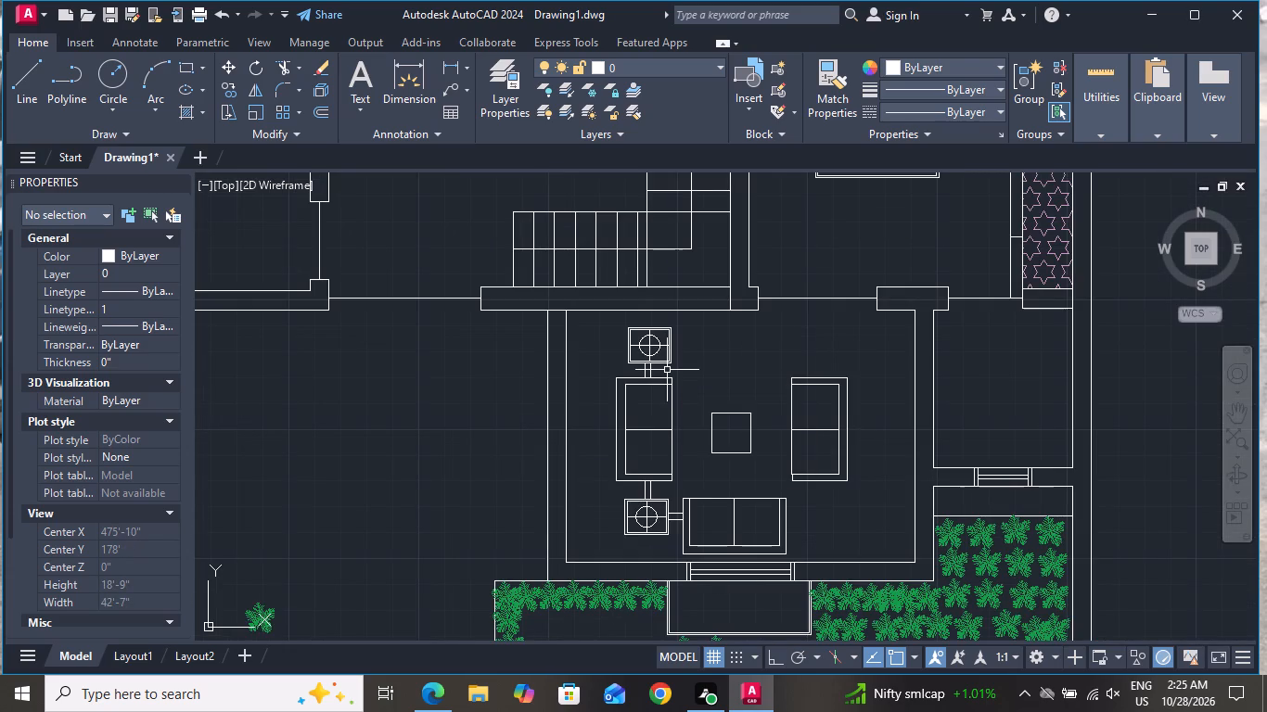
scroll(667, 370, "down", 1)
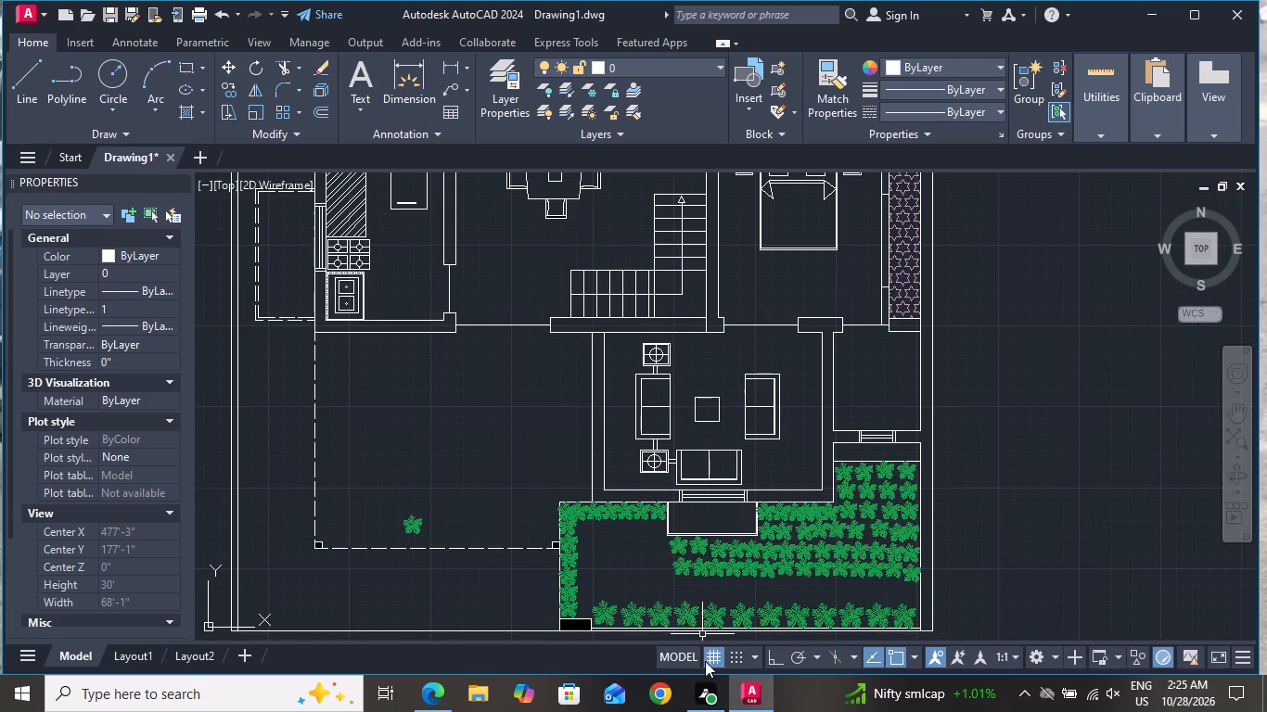
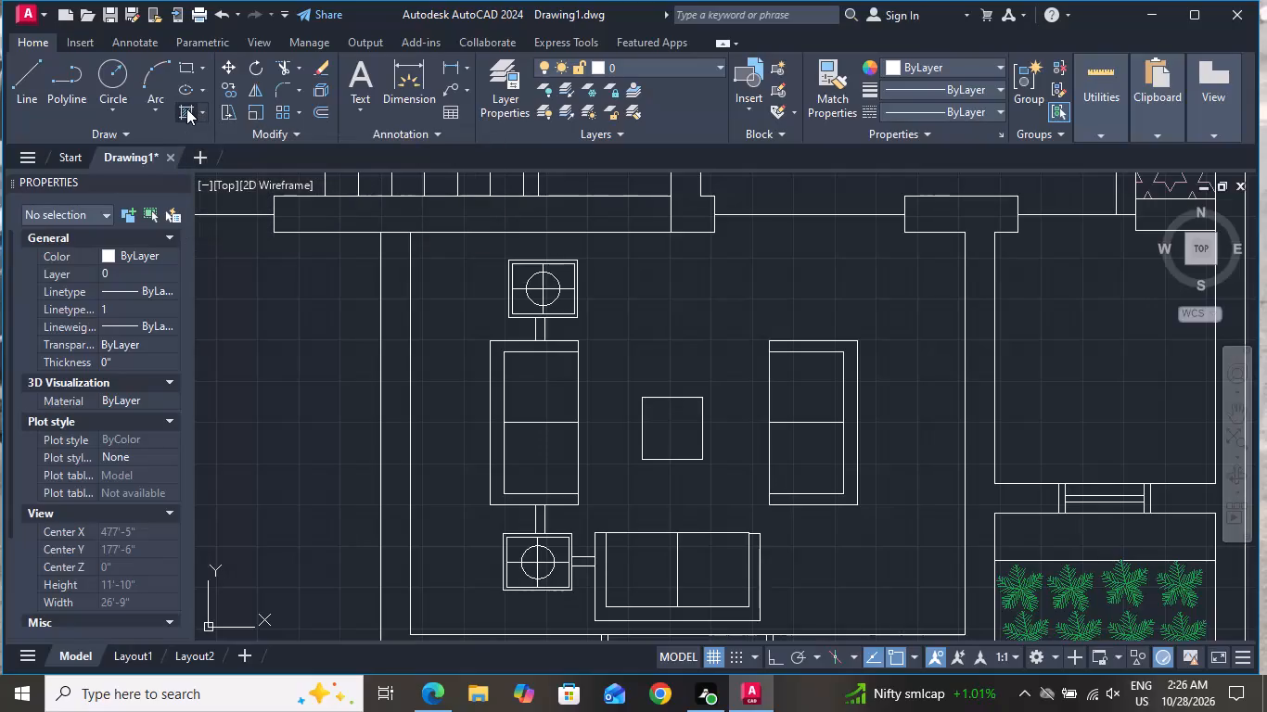
Hatch the square coffee table between the sofas with the ANSI32 pattern, using the ByLayer colour.
left_click(364, 95)
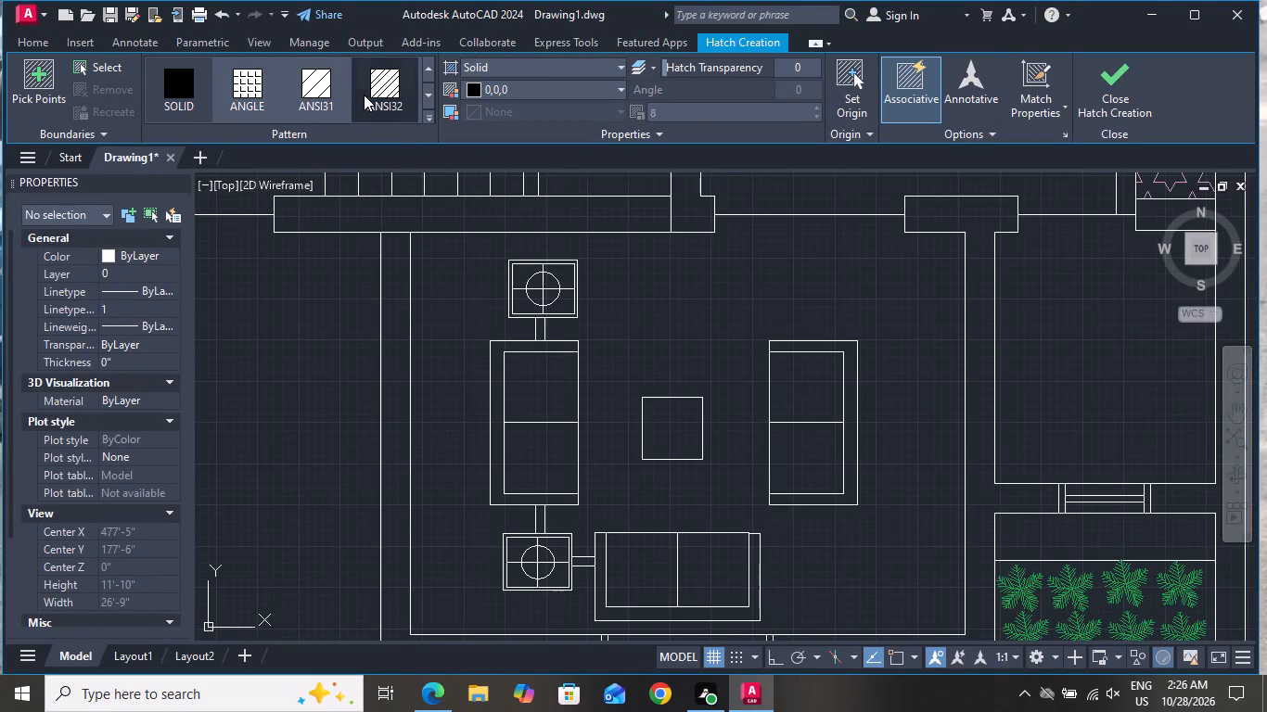
scroll(707, 424, "up", 2)
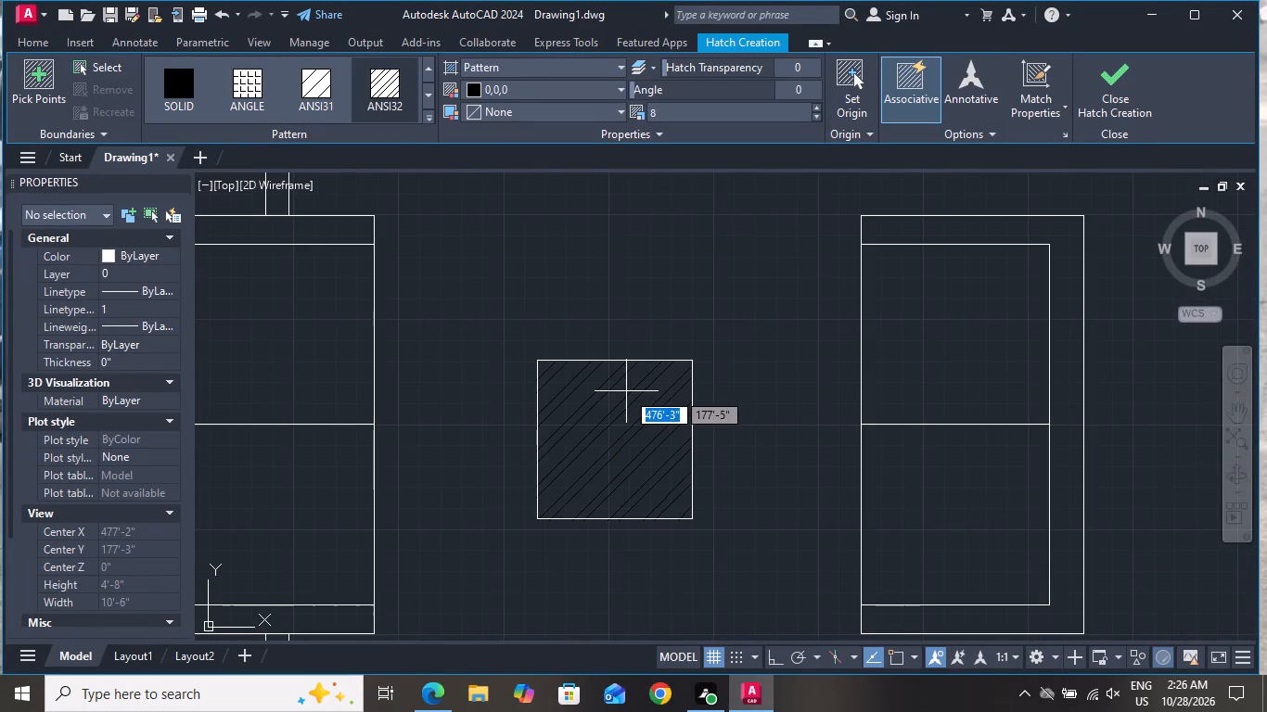
left_click(626, 391)
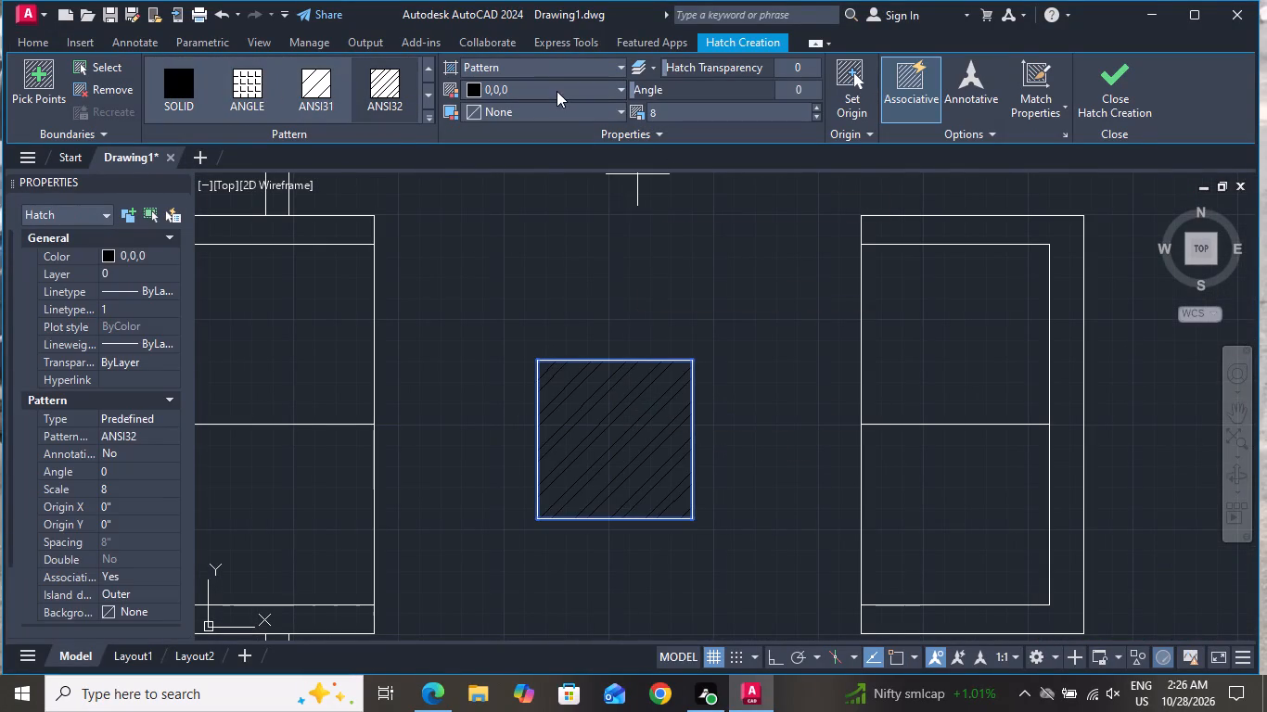
left_click(557, 91)
left_click(462, 108)
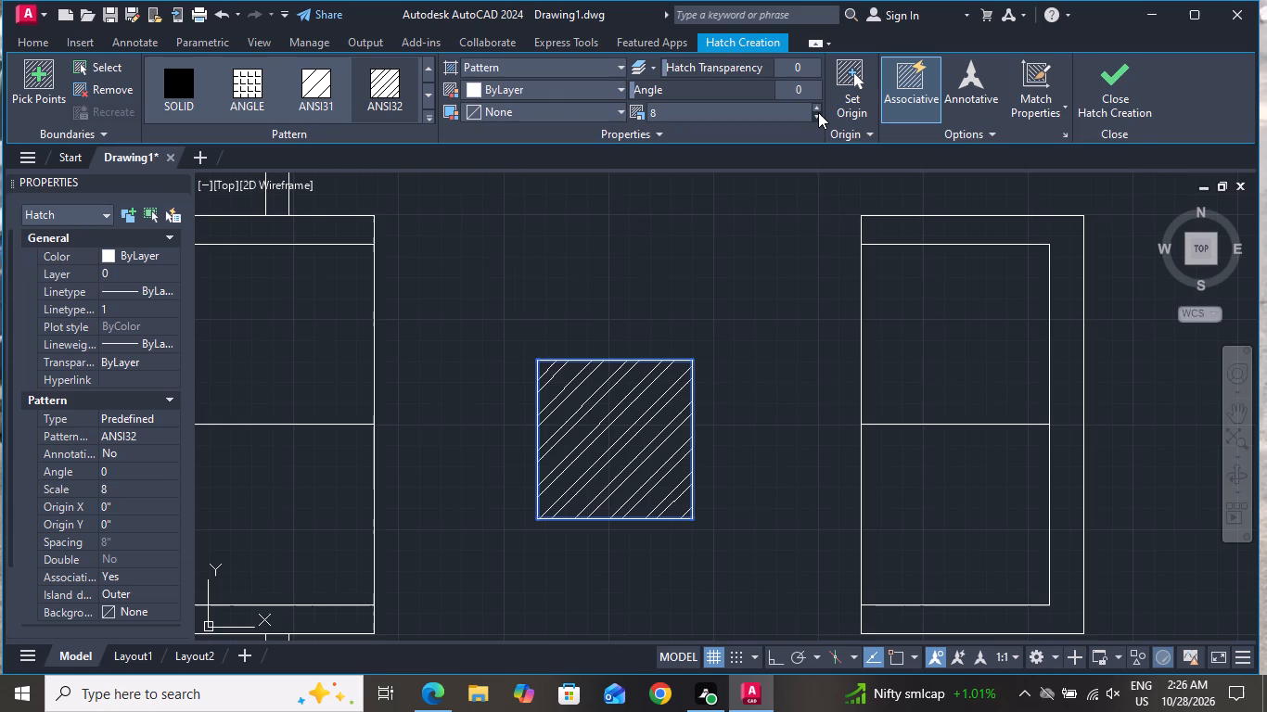
Set the coffee table hatch scale to 29 to space the diagonal lines more widely.
left_click(818, 111)
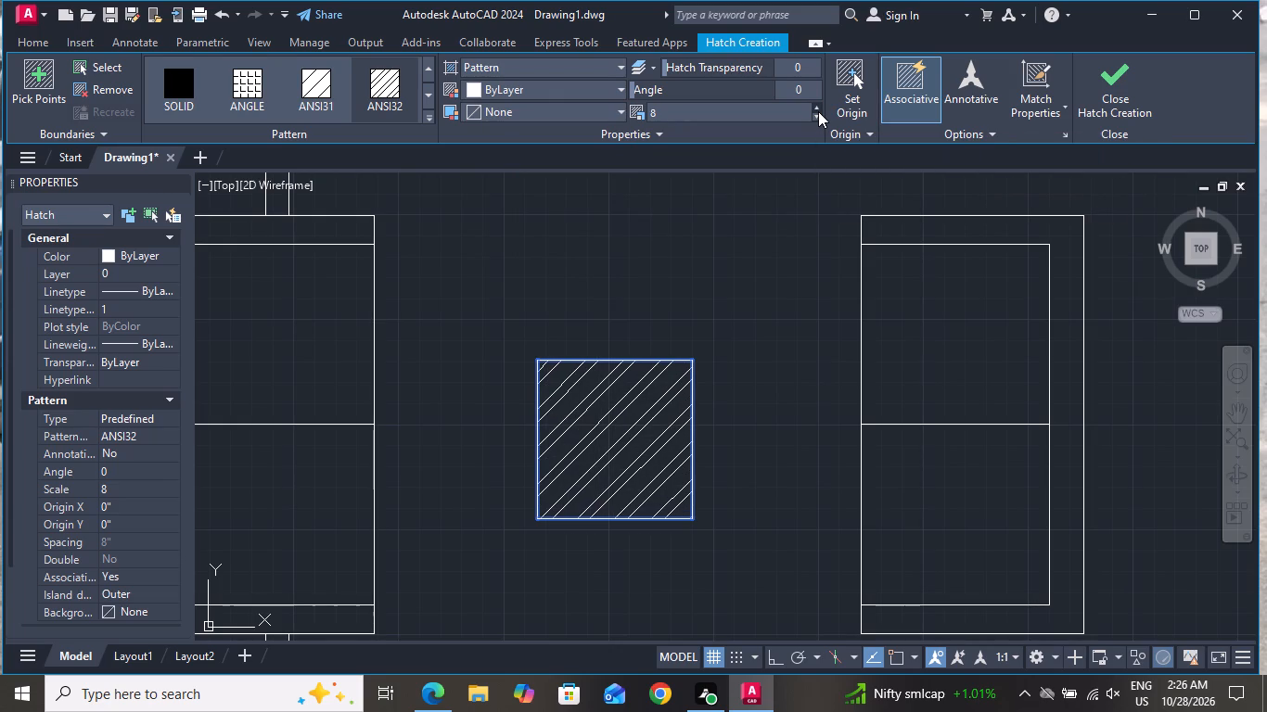
left_click(814, 108)
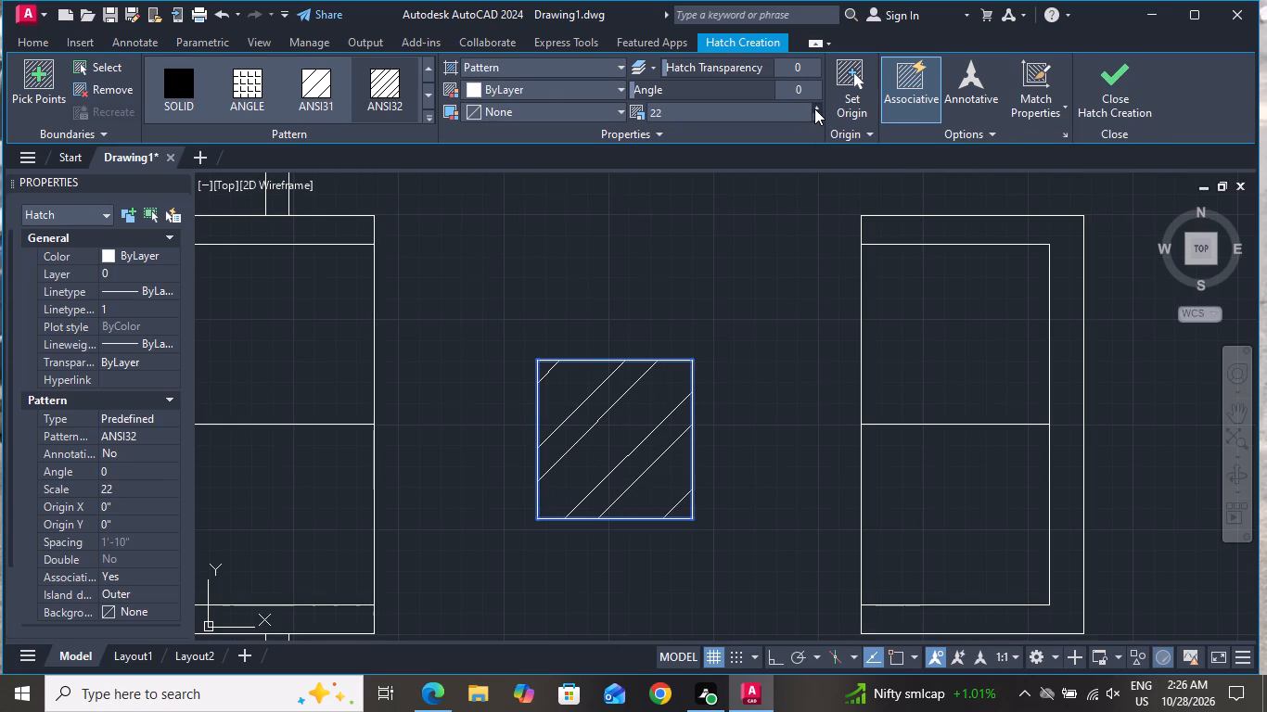
left_click(814, 108)
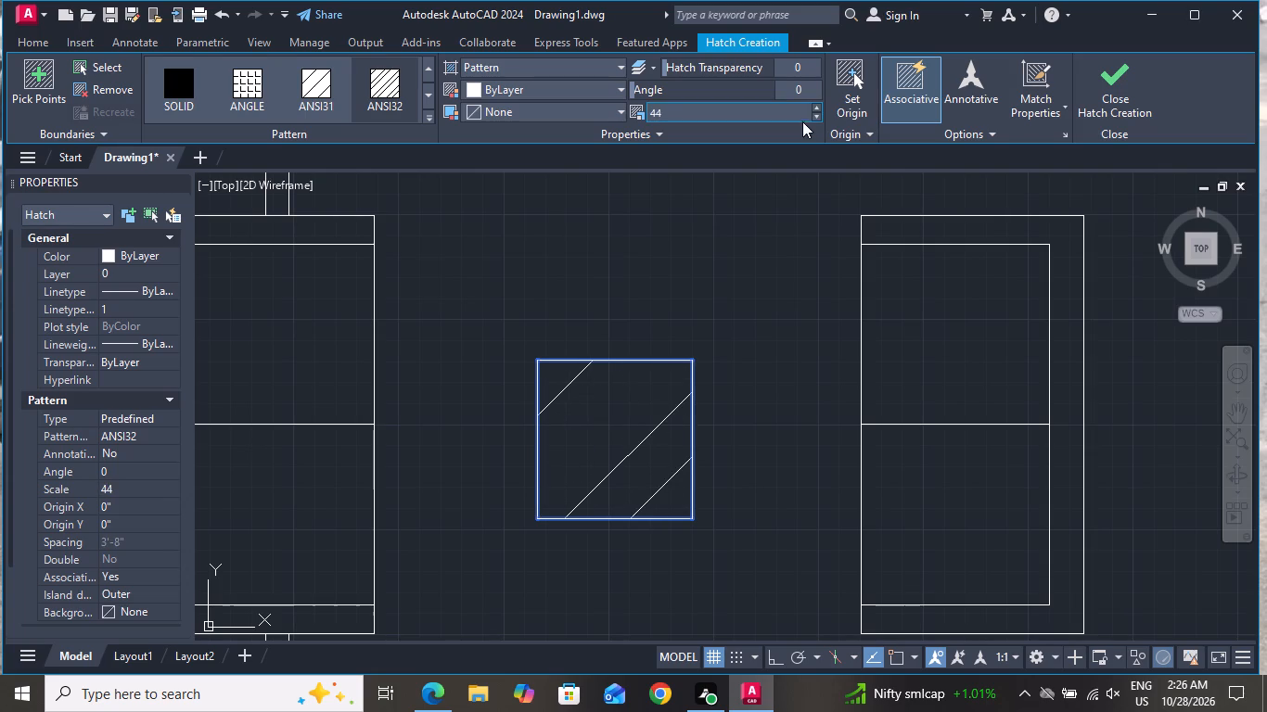
left_click(813, 114)
left_click(813, 114)
left_click(813, 114)
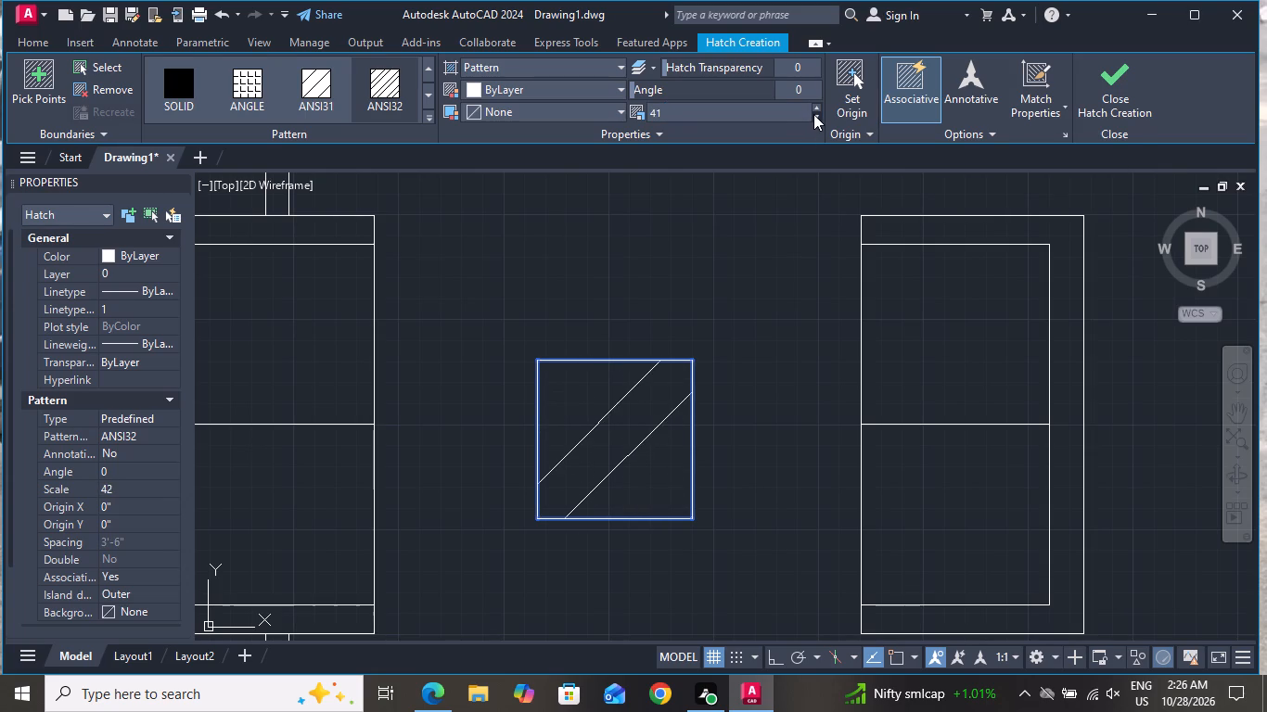
double_click(813, 114)
left_click(813, 114)
left_click(813, 114)
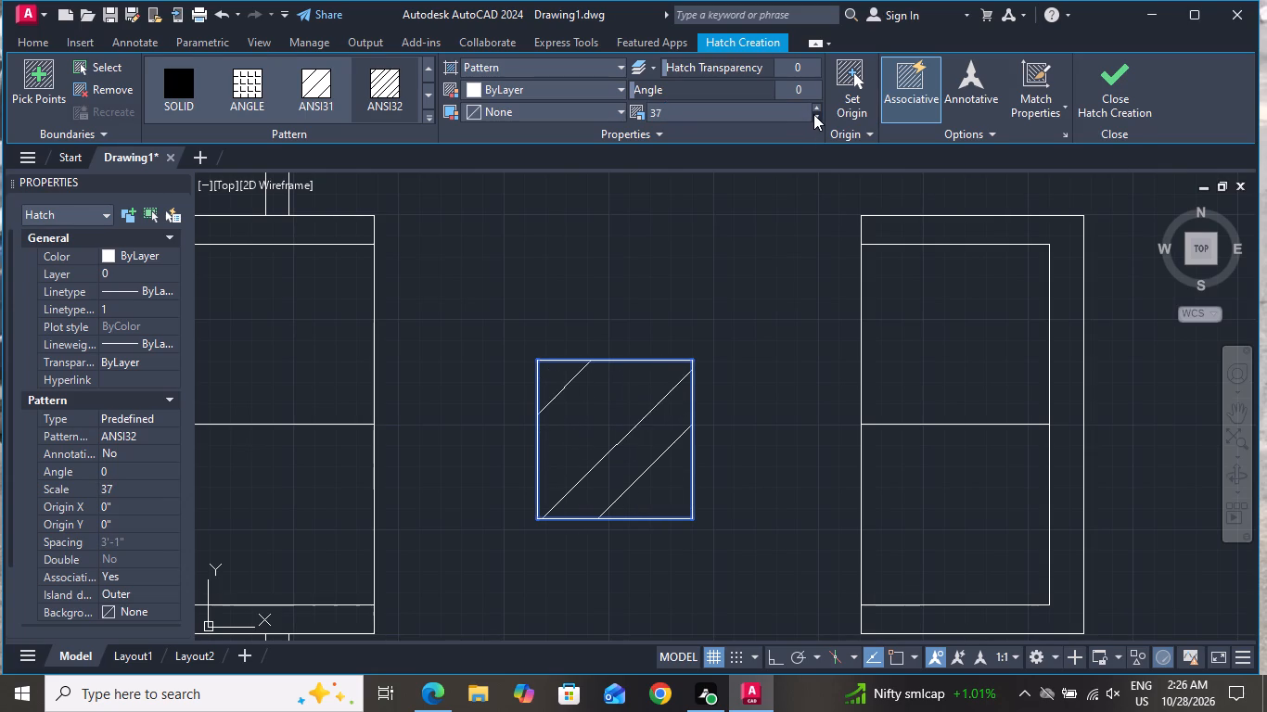
triple_click(813, 114)
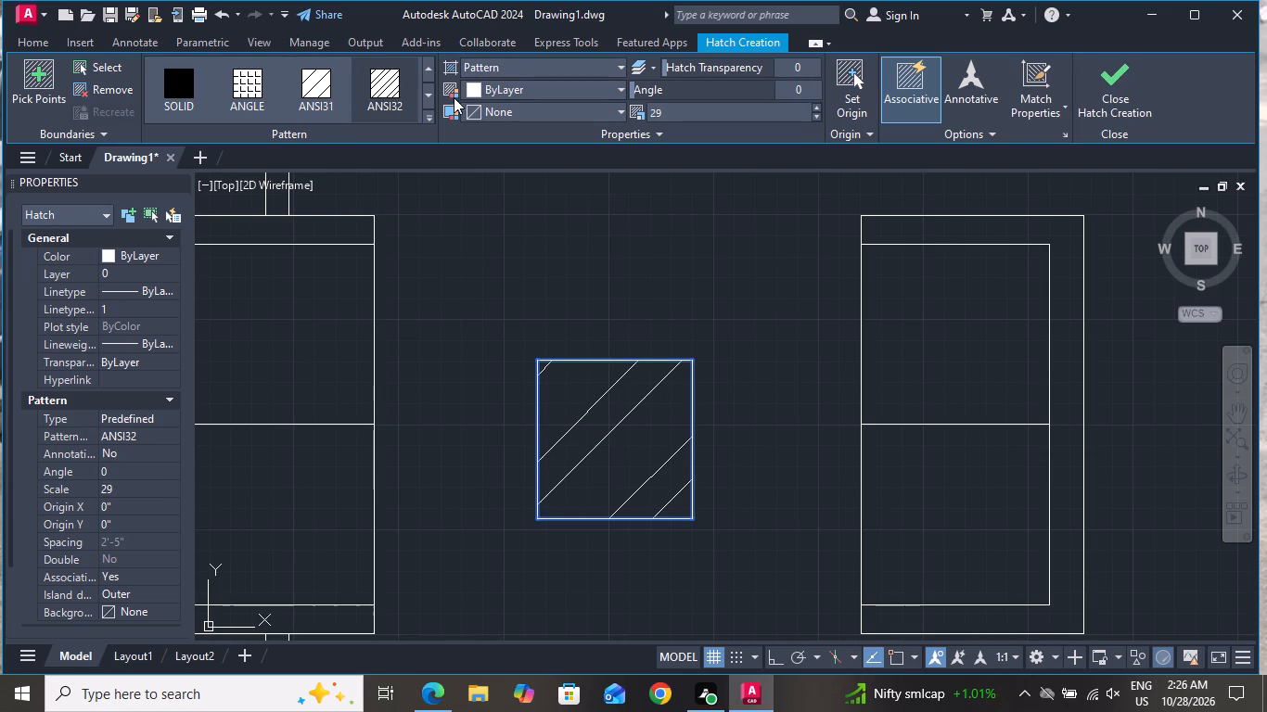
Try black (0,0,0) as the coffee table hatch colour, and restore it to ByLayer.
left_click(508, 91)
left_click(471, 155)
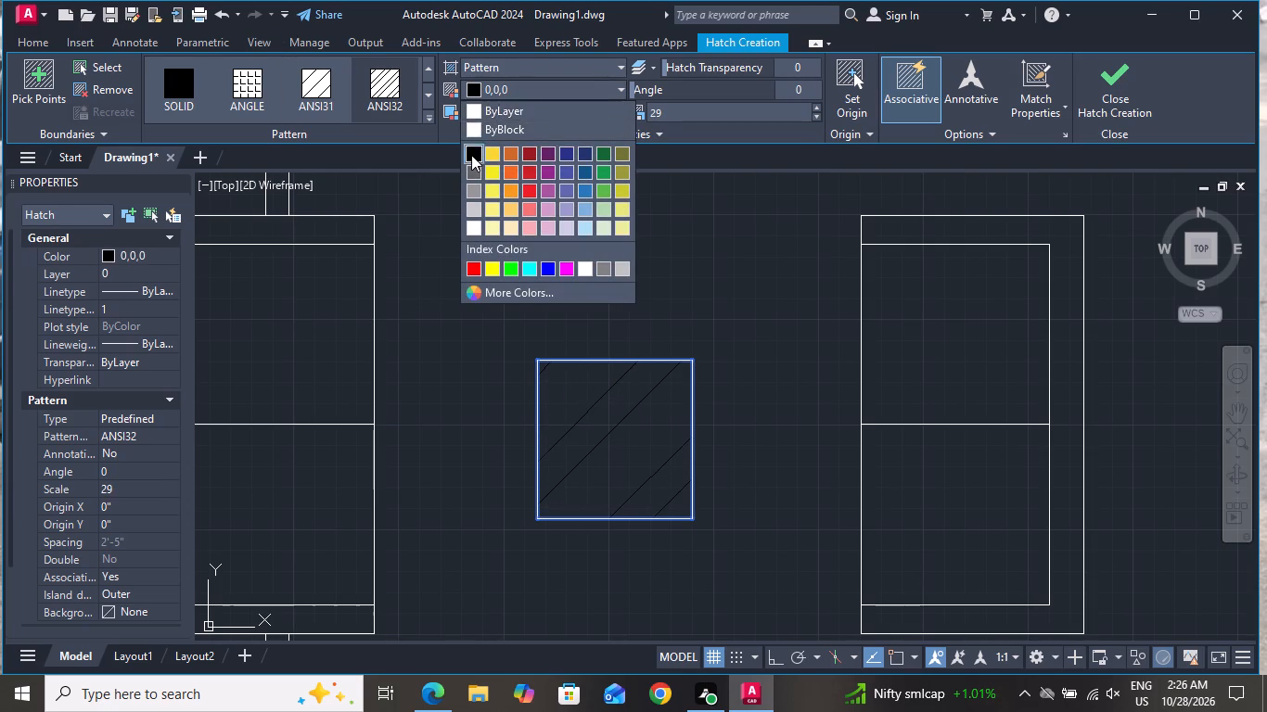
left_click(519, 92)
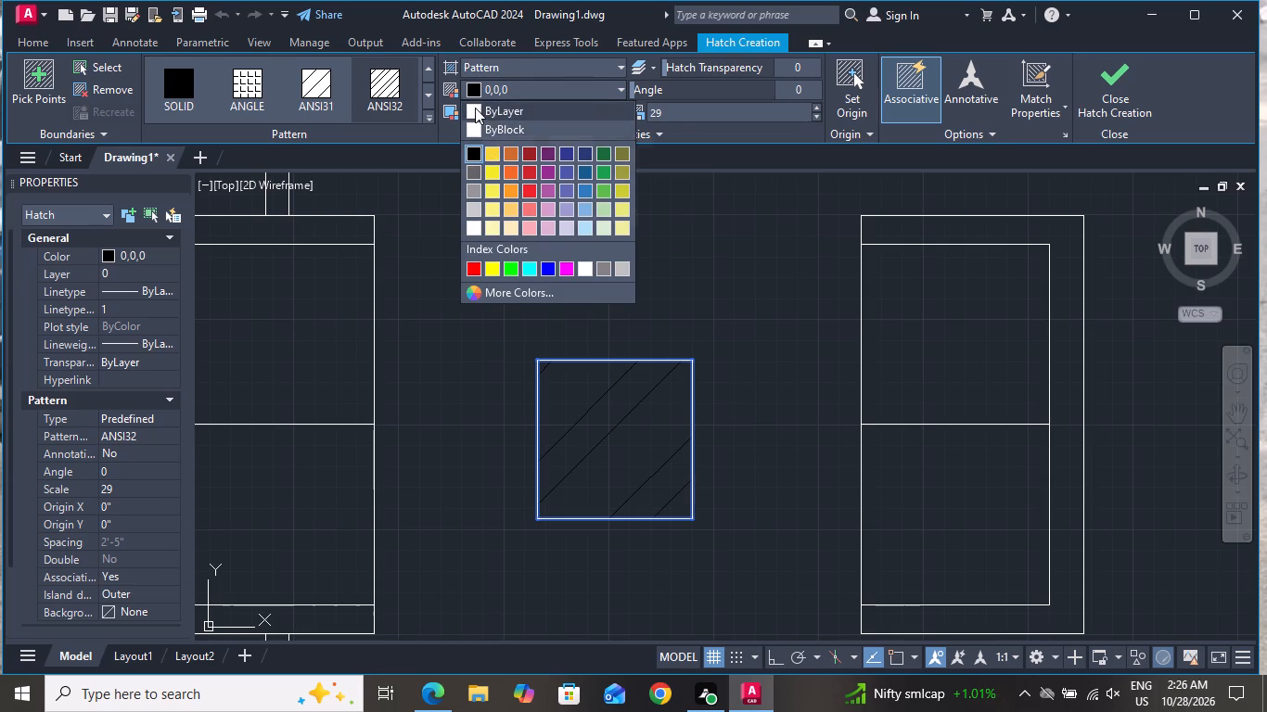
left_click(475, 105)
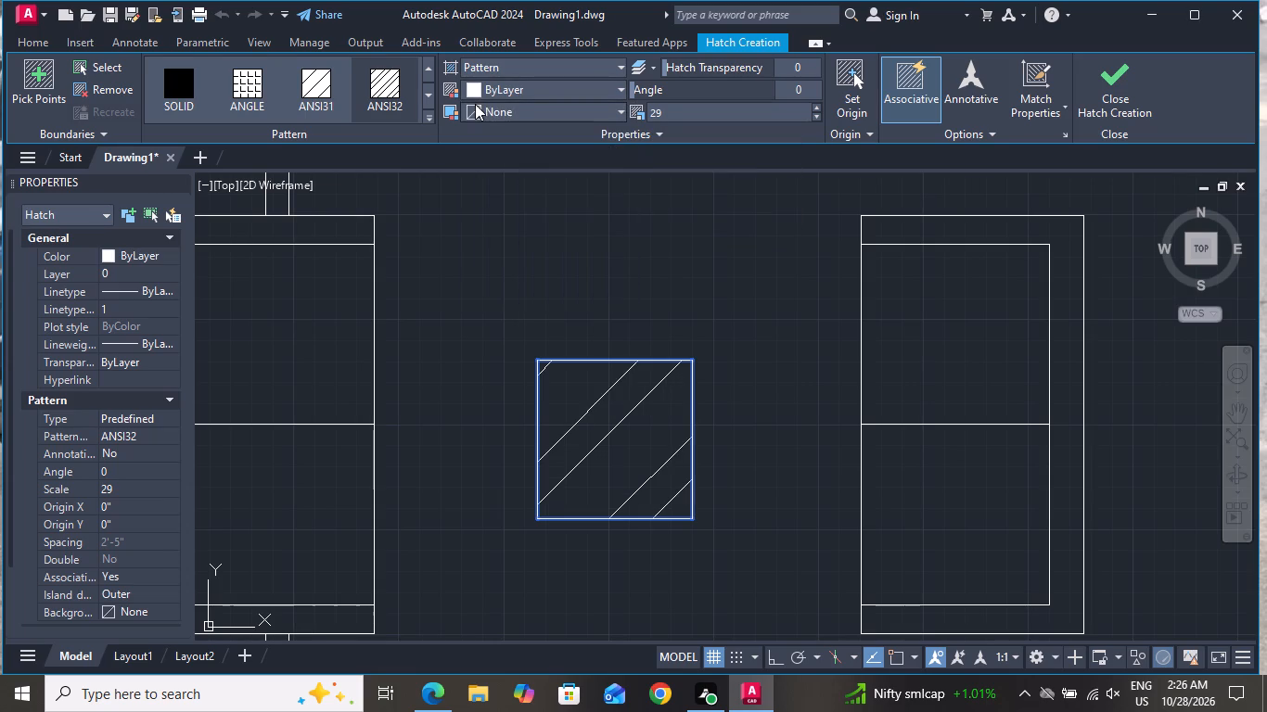
Finish the coffee table hatch.
key("Escape")
scroll(583, 172, "down", 2)
key("Escape")
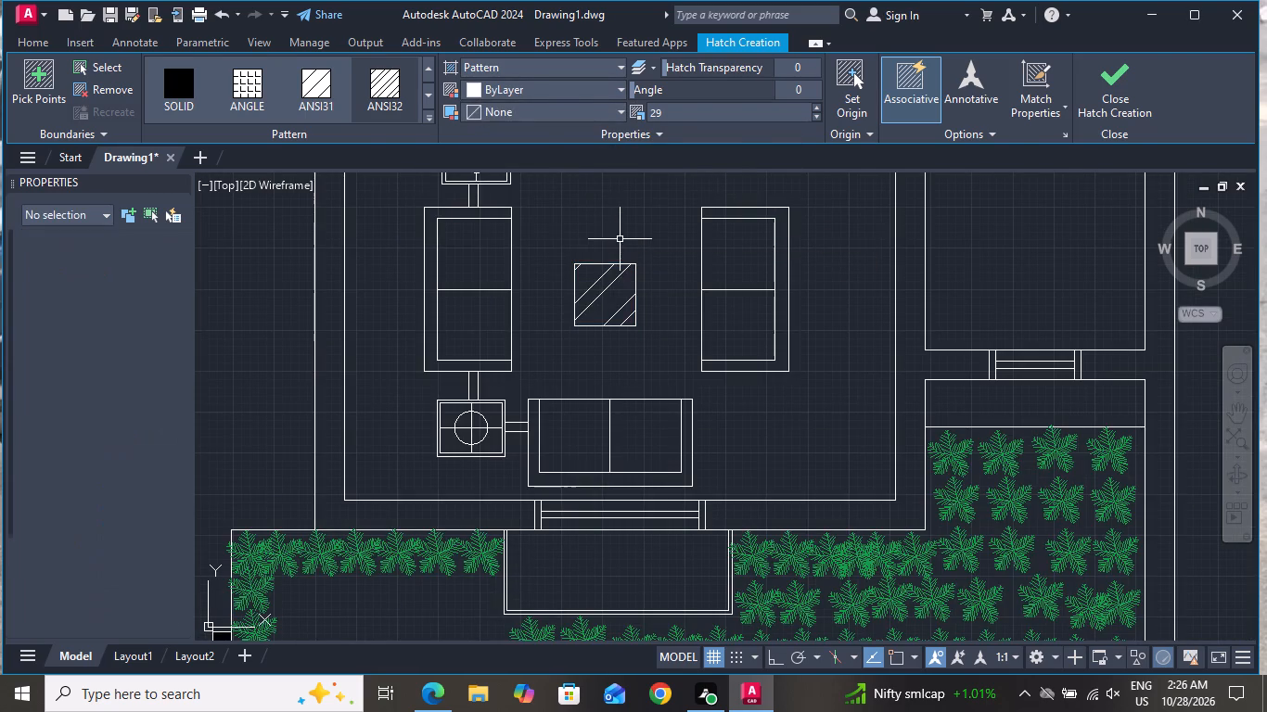
With Ortho on, draw a horizontal line about 5'-11" long from the upper side table's right edge towards the right sofa.
scroll(622, 263, "down", 1)
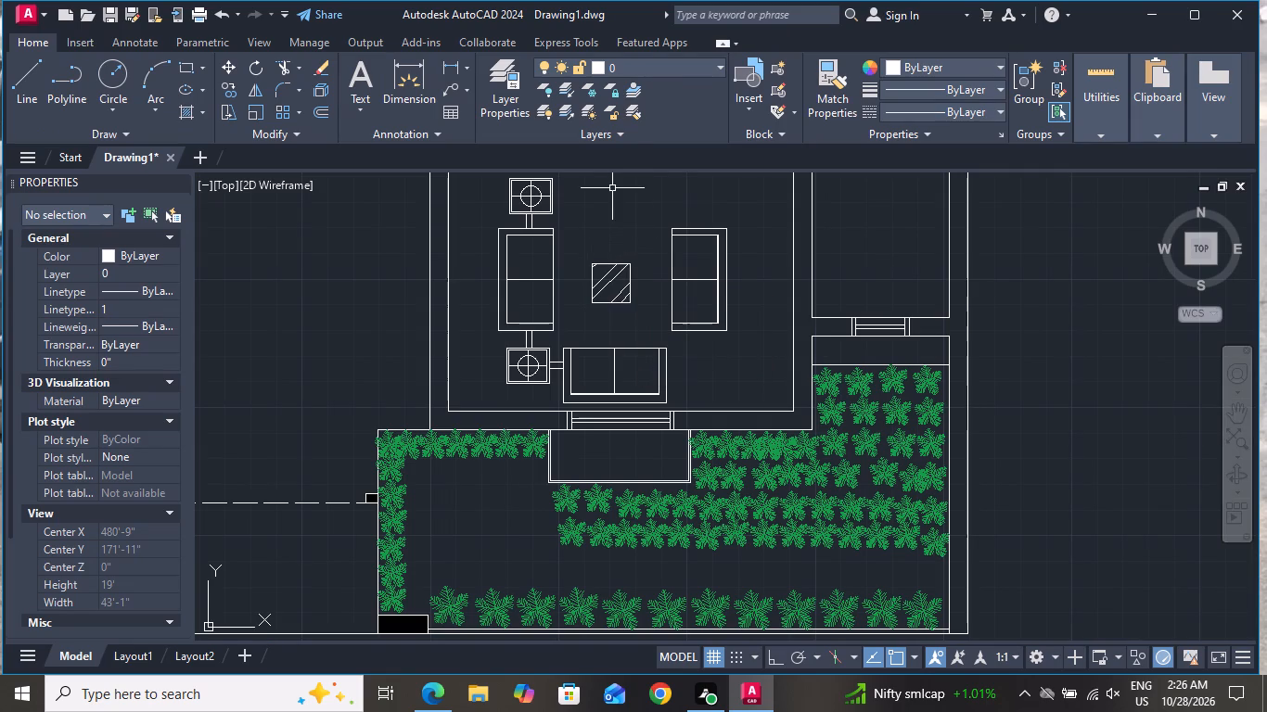
scroll(513, 205, "up", 3)
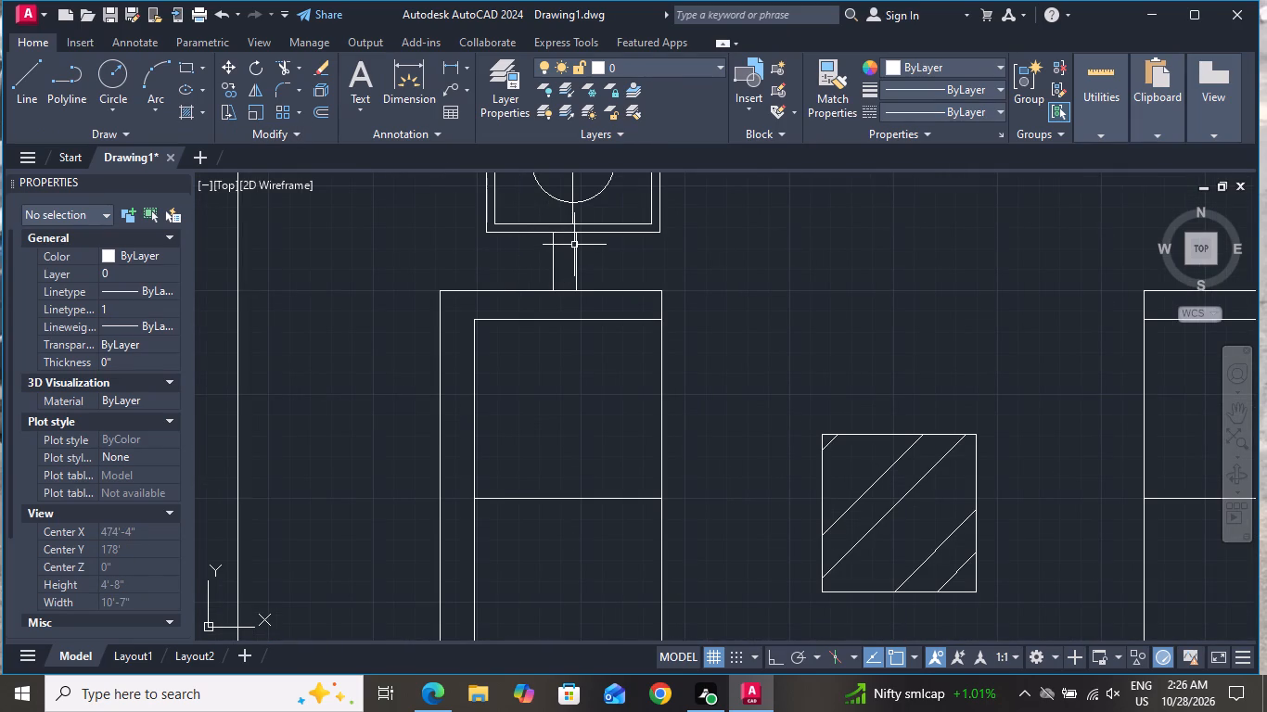
left_click(17, 94)
scroll(569, 446, "down", 1)
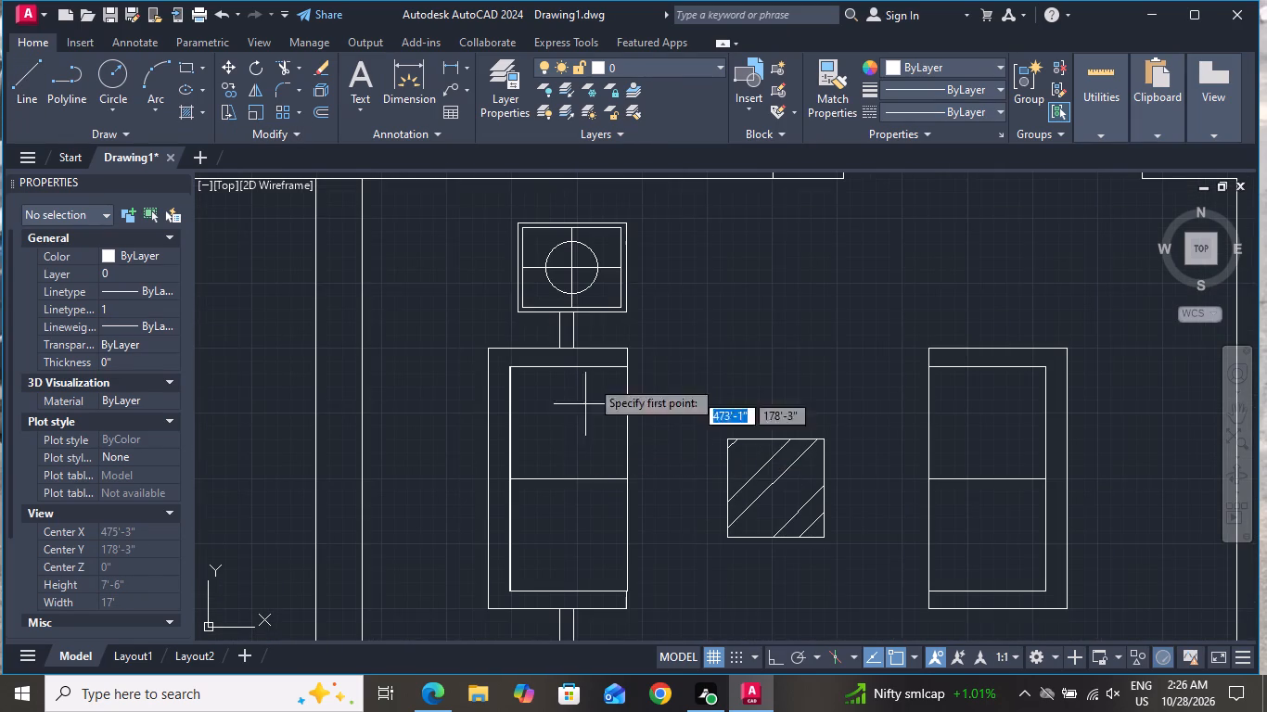
scroll(638, 255, "up", 1)
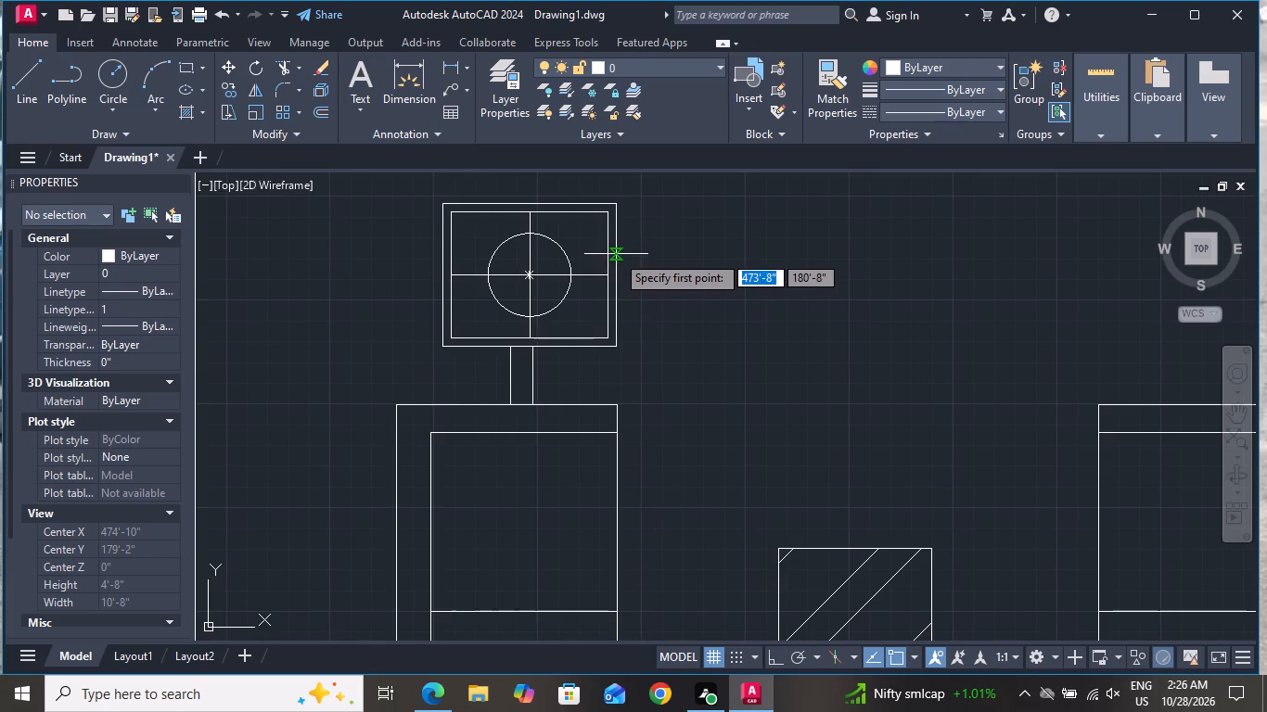
left_click(616, 254)
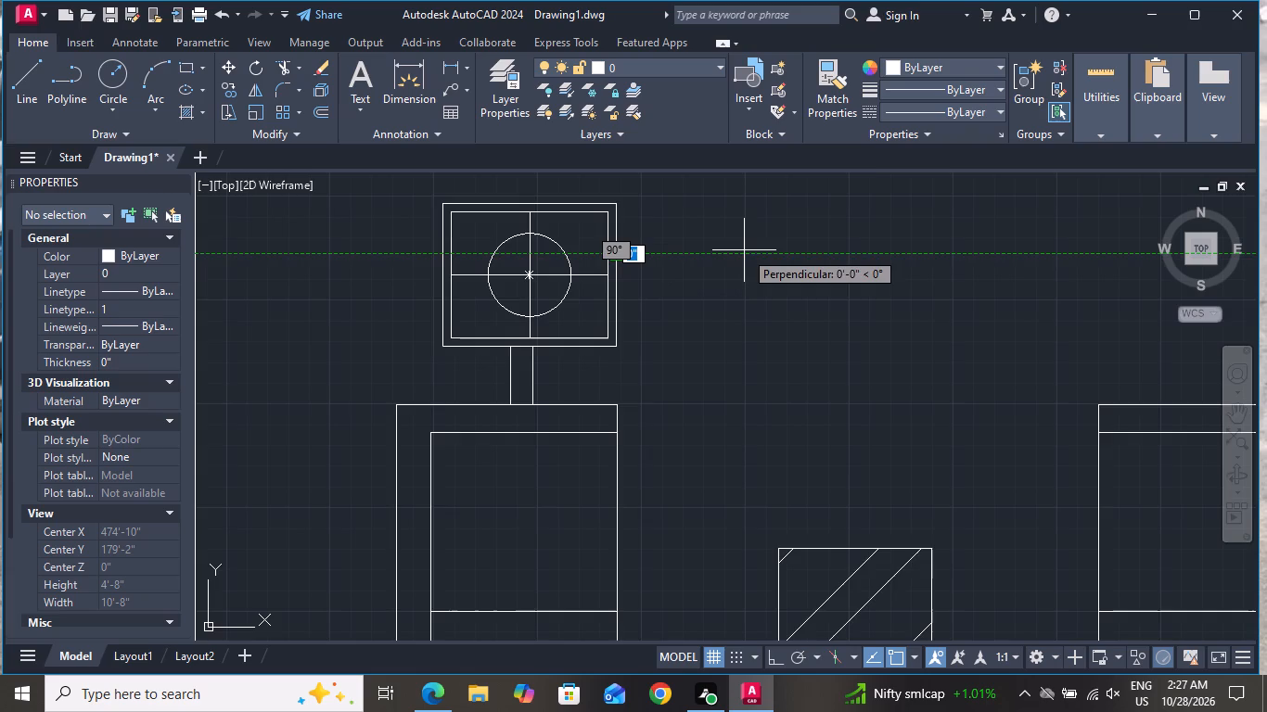
scroll(744, 250, "down", 1)
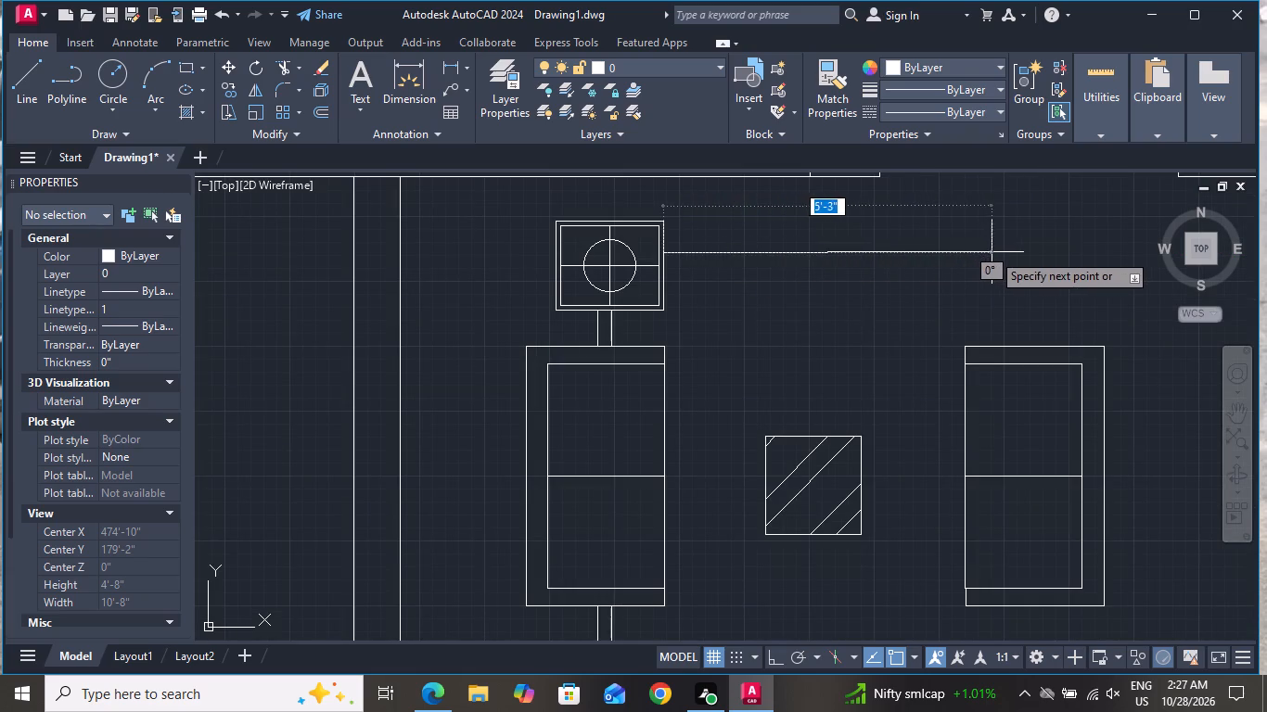
left_click(777, 655)
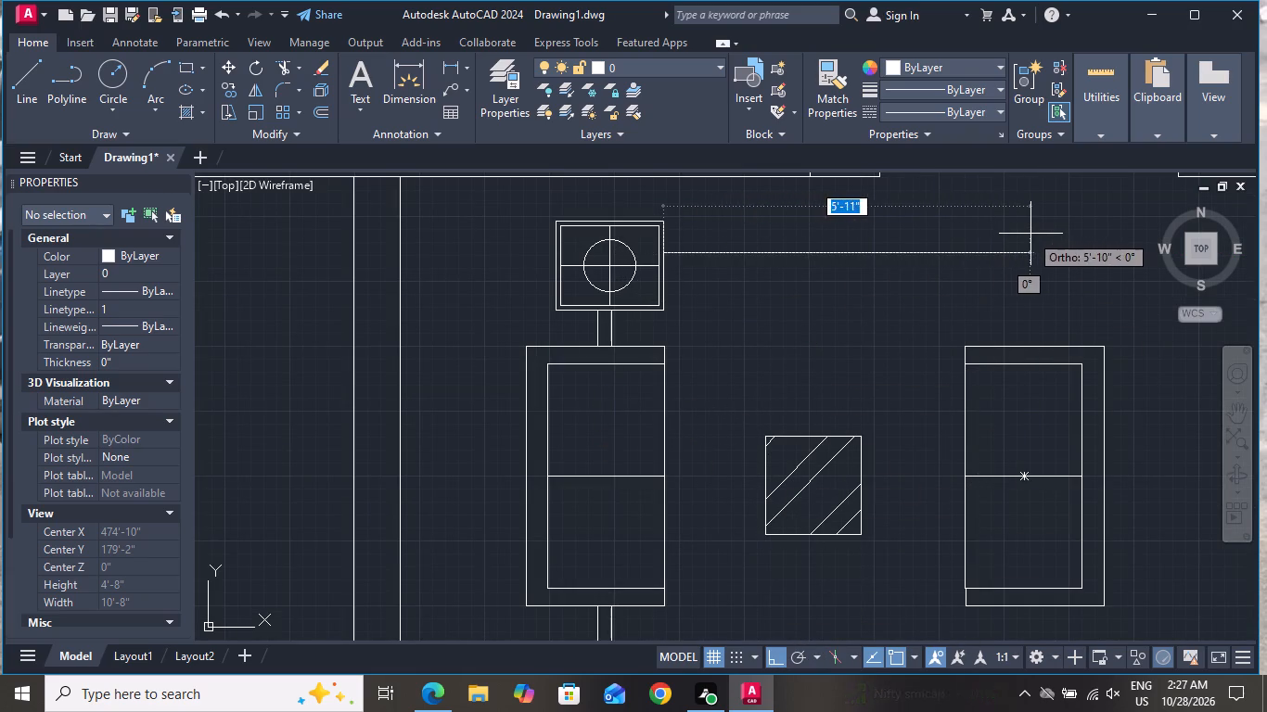
left_click(1030, 234)
right_click(1030, 234)
left_click(1064, 265)
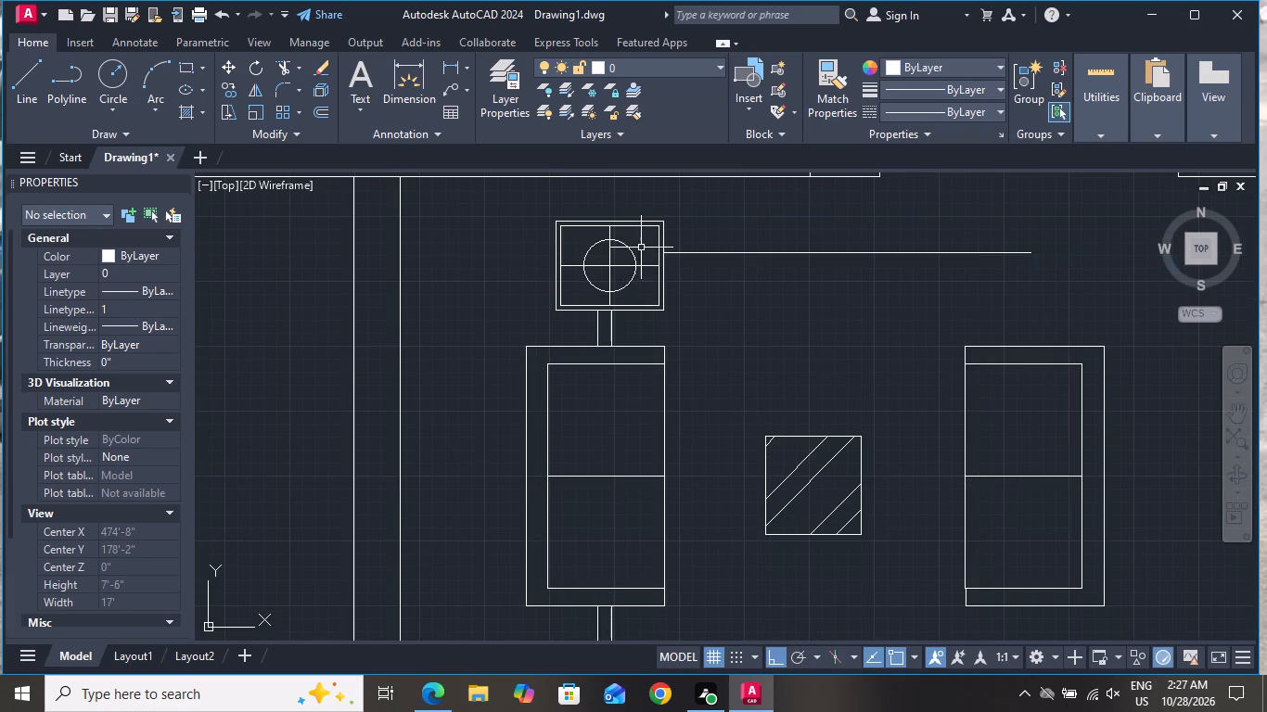
Draw a second horizontal line about 5'-11" long from the upper side table's right edge, just below the first.
left_click(30, 81)
scroll(657, 248, "up", 2)
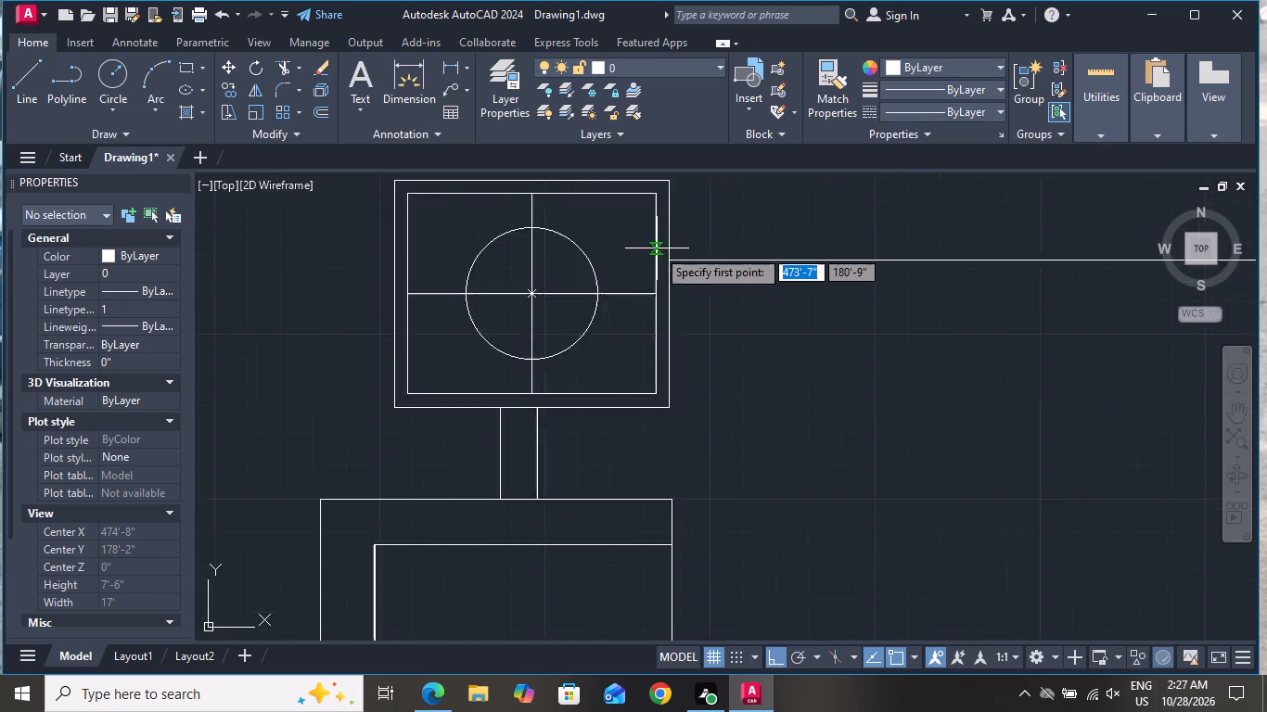
scroll(657, 248, "up", 1)
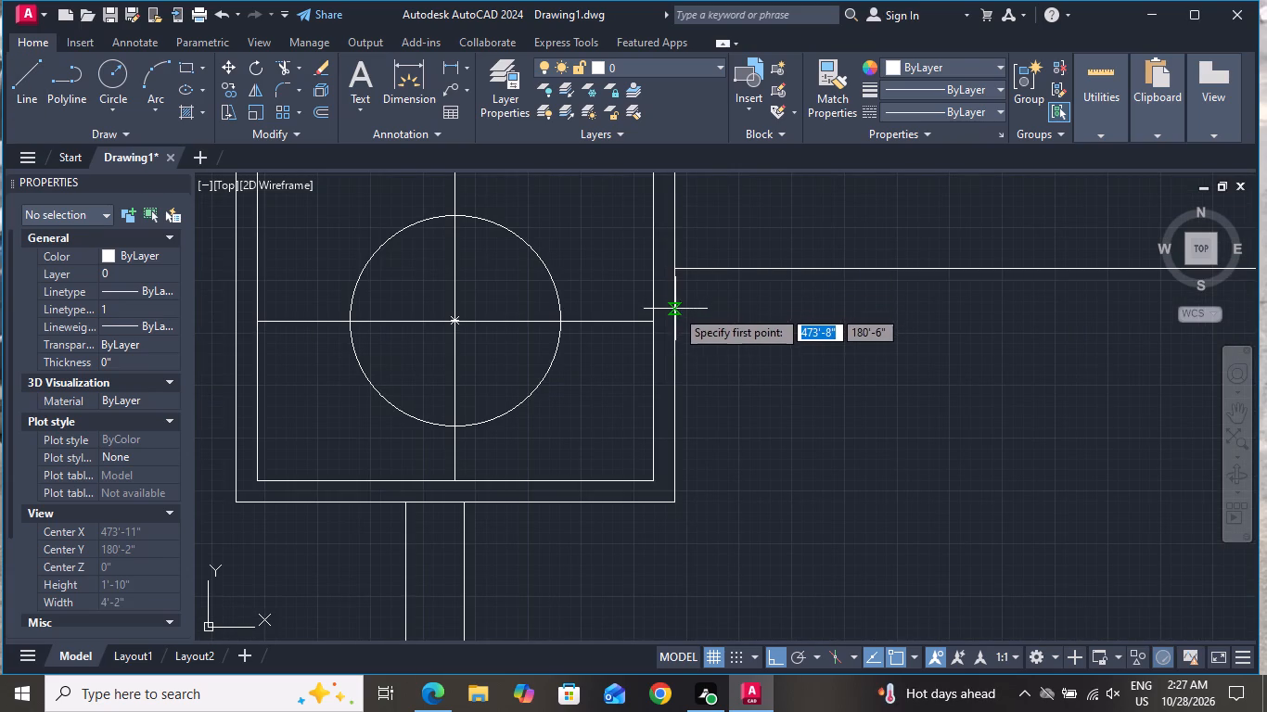
left_click(674, 309)
scroll(723, 311, "down", 5)
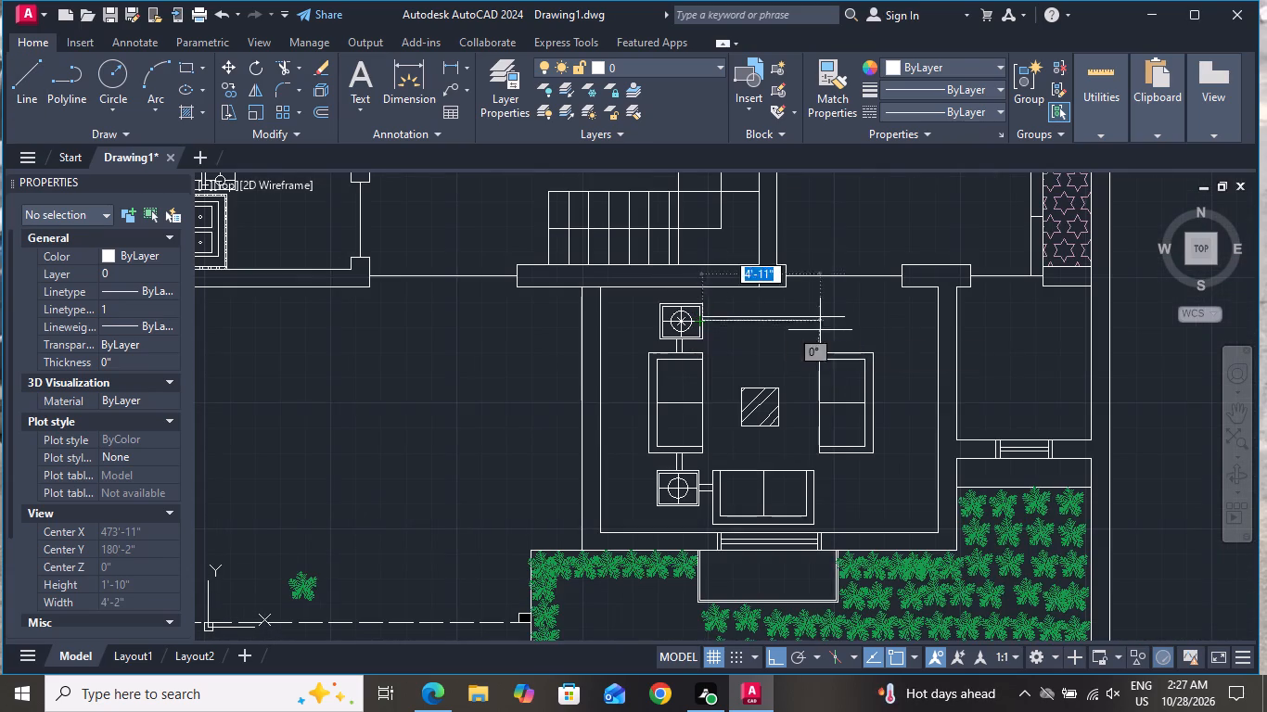
scroll(963, 336, "down", 2)
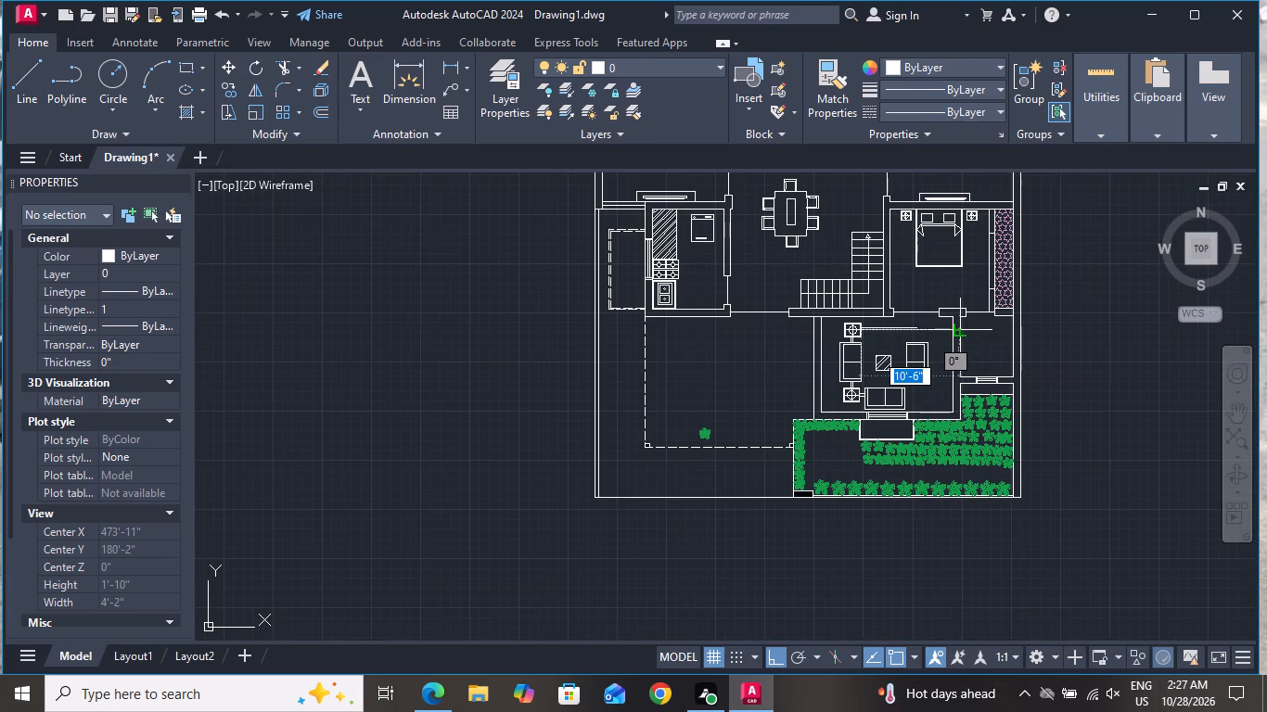
scroll(837, 306, "up", 2)
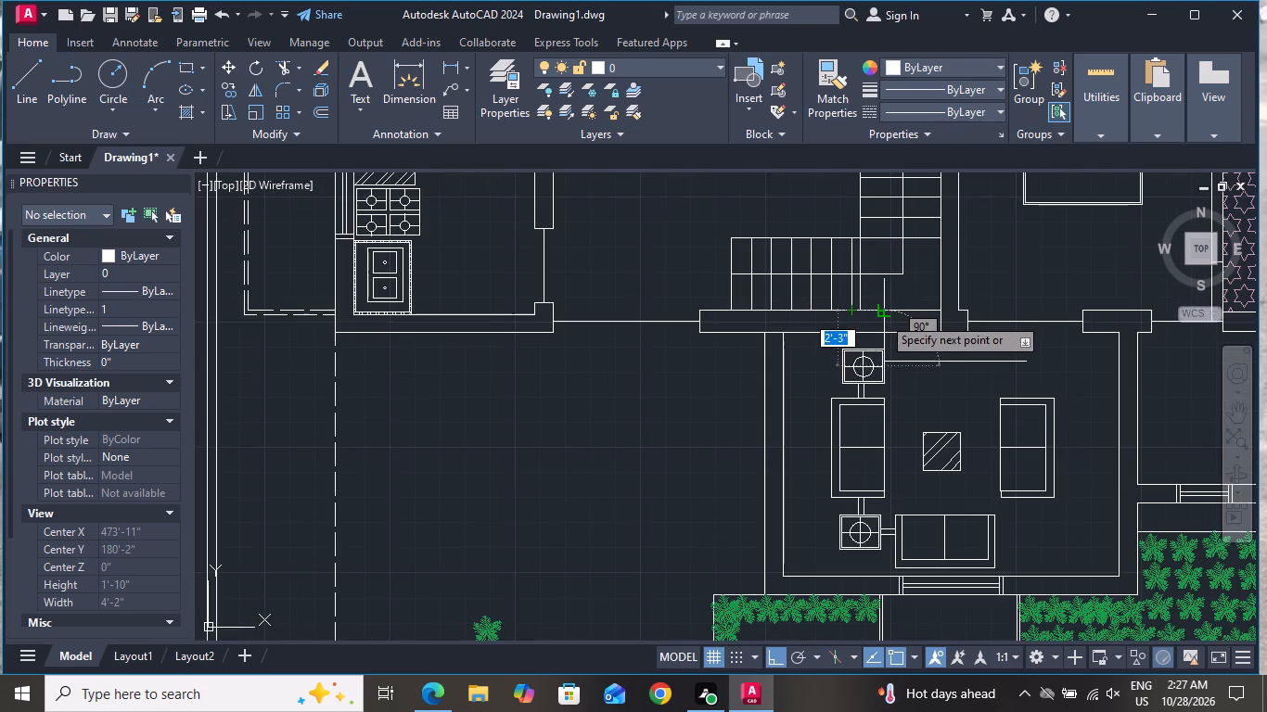
scroll(918, 352, "up", 2)
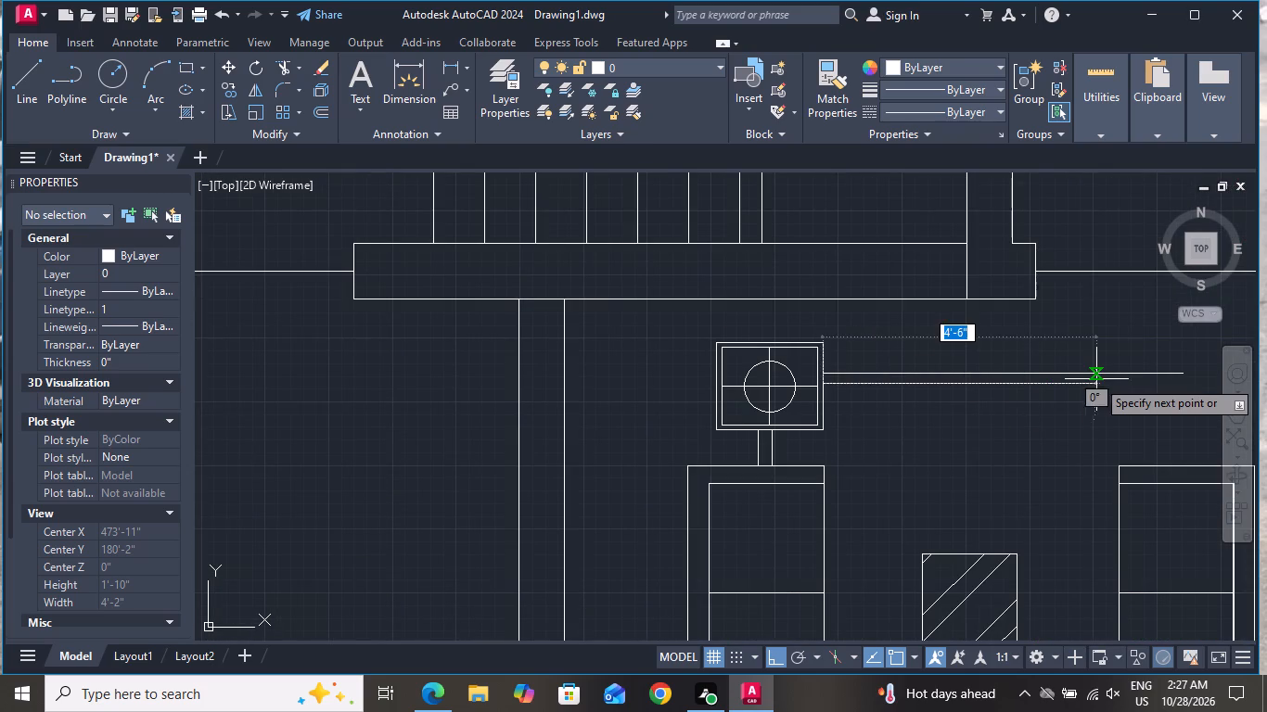
scroll(1006, 419, "down", 1)
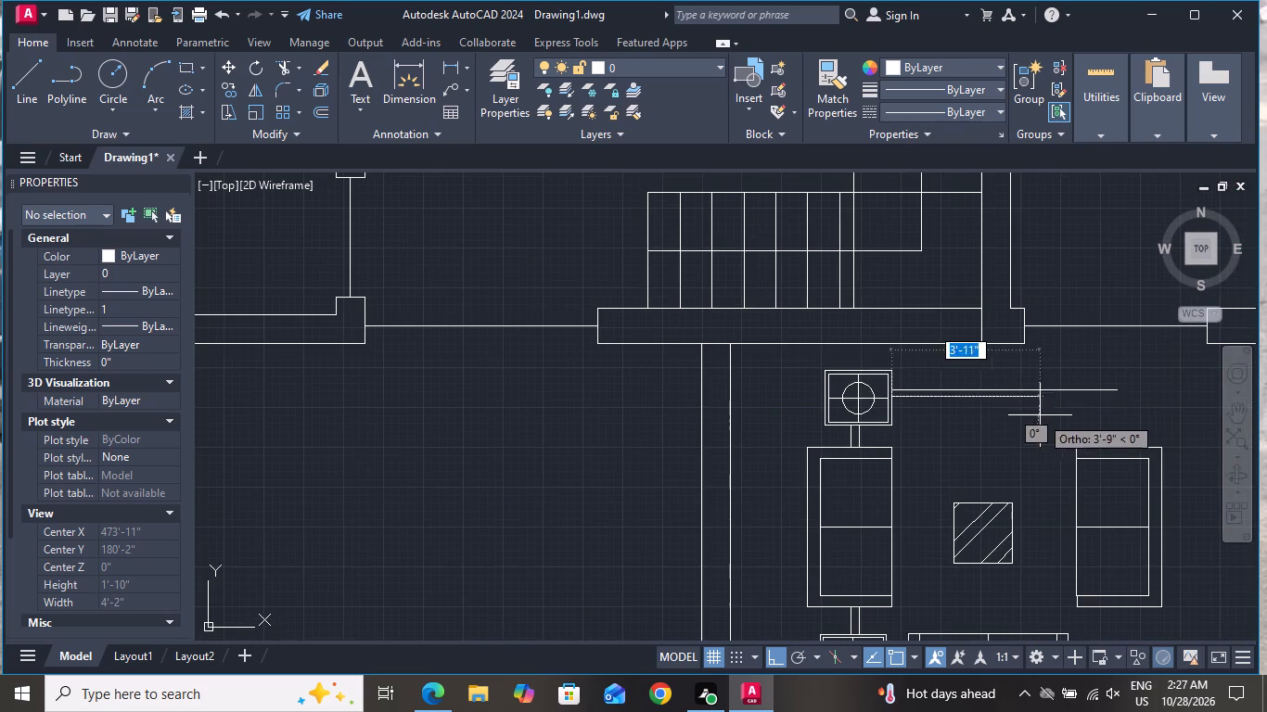
scroll(1122, 414, "up", 1)
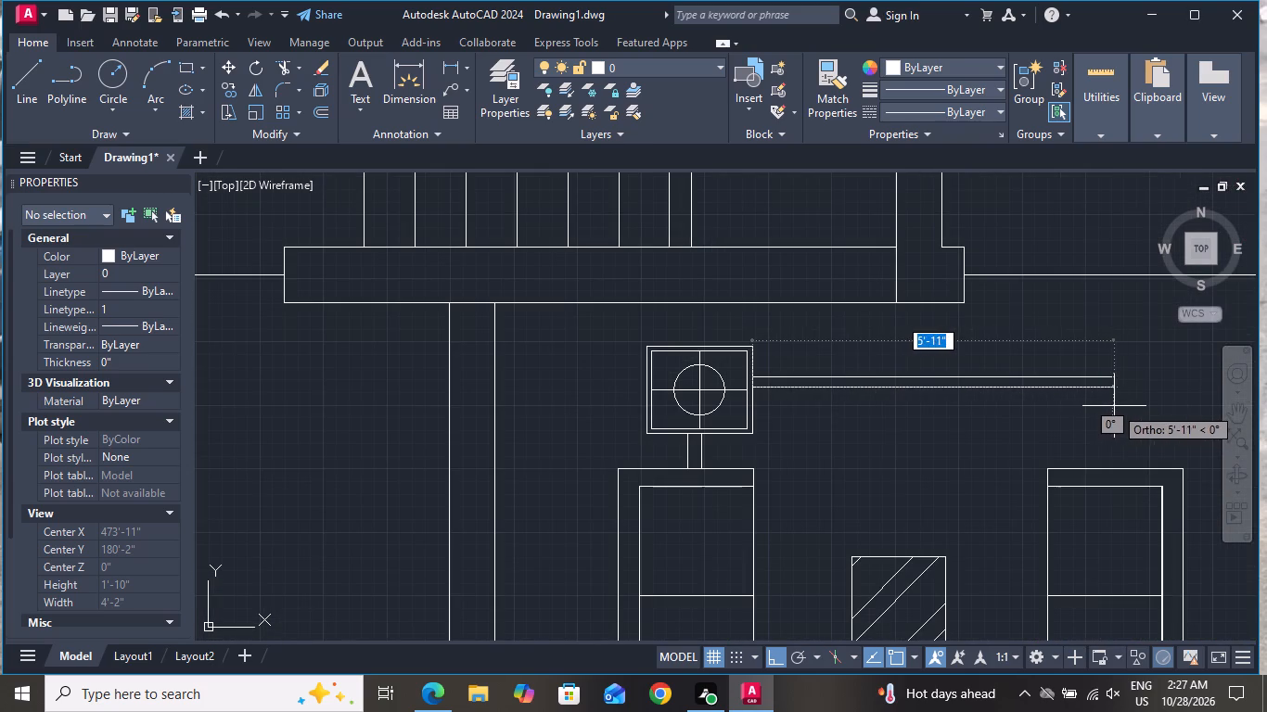
left_click(1114, 406)
right_click(1114, 406)
left_click(1143, 433)
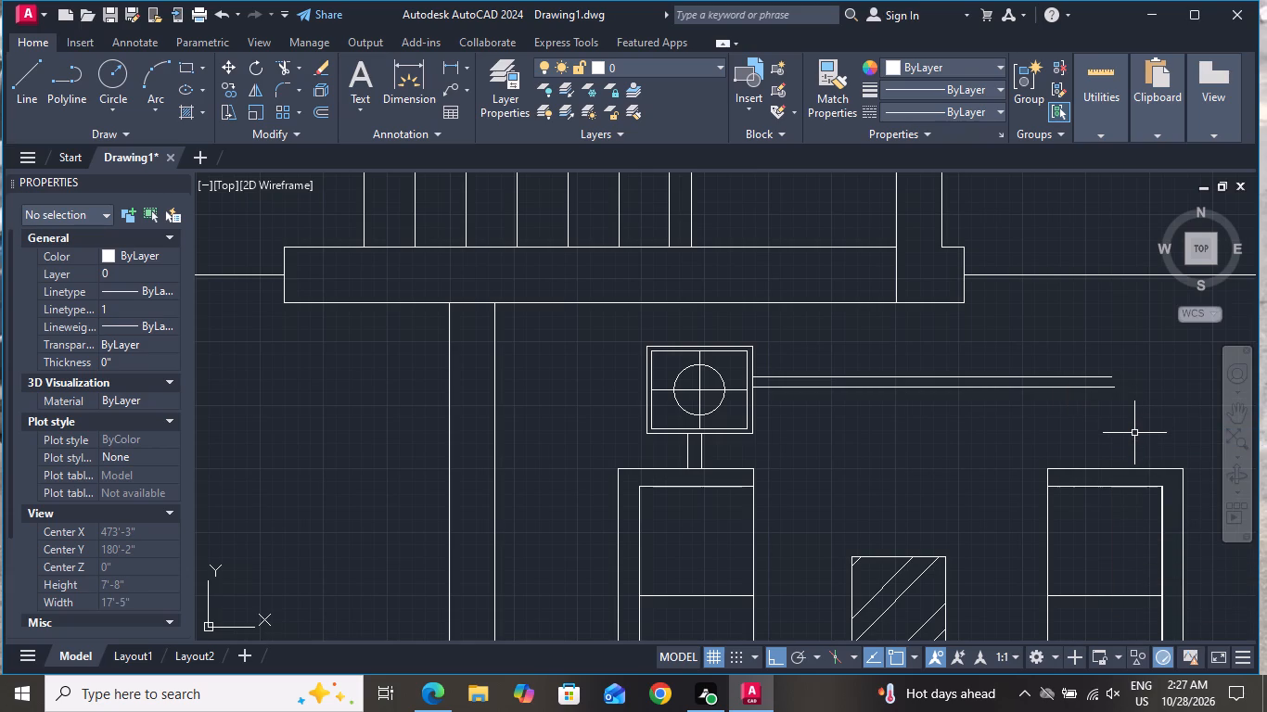
Draw a vertical line from near the lower connecting line's free end straight down to the right sofa's top edge.
scroll(1109, 456, "down", 1)
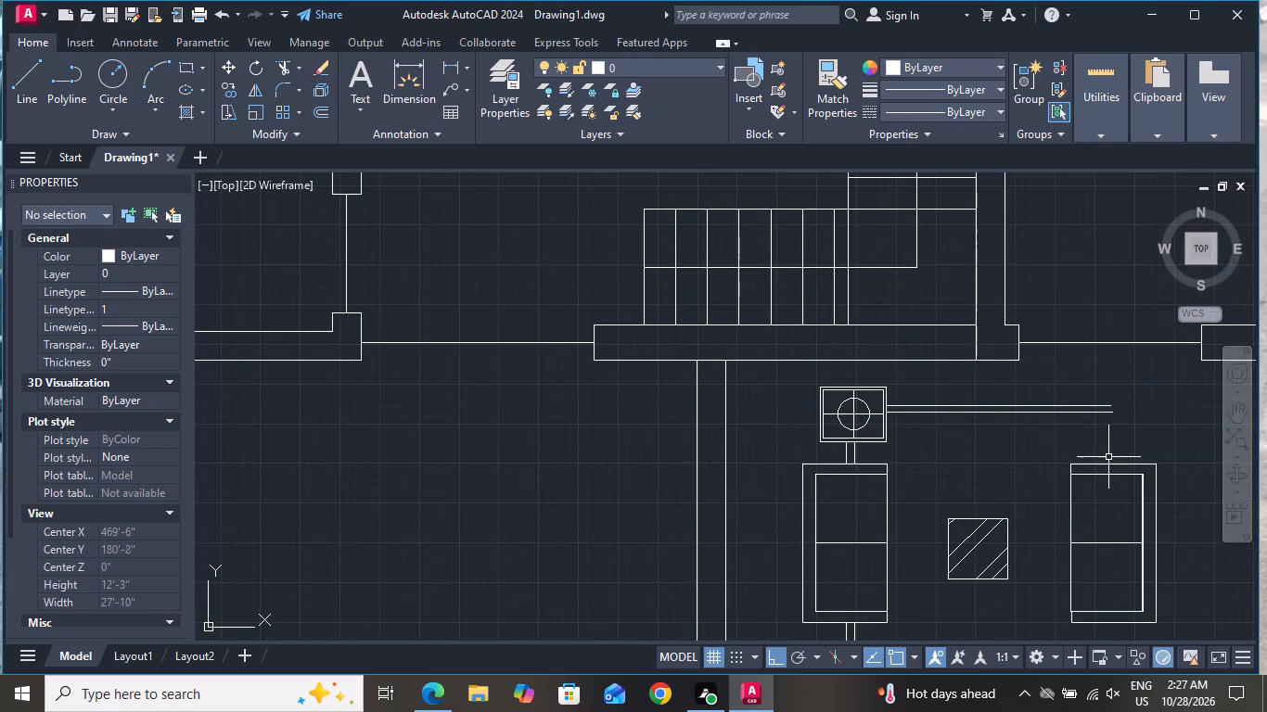
left_click(11, 83)
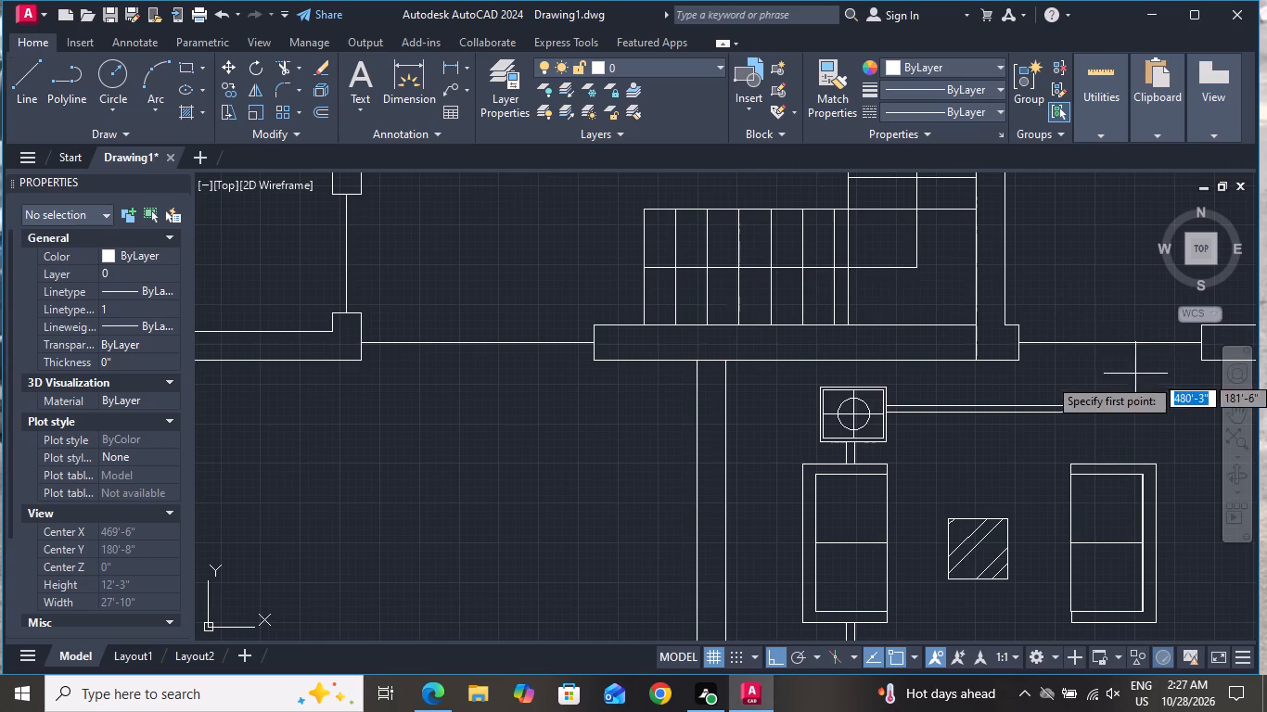
scroll(1142, 420, "up", 2)
left_click(1047, 406)
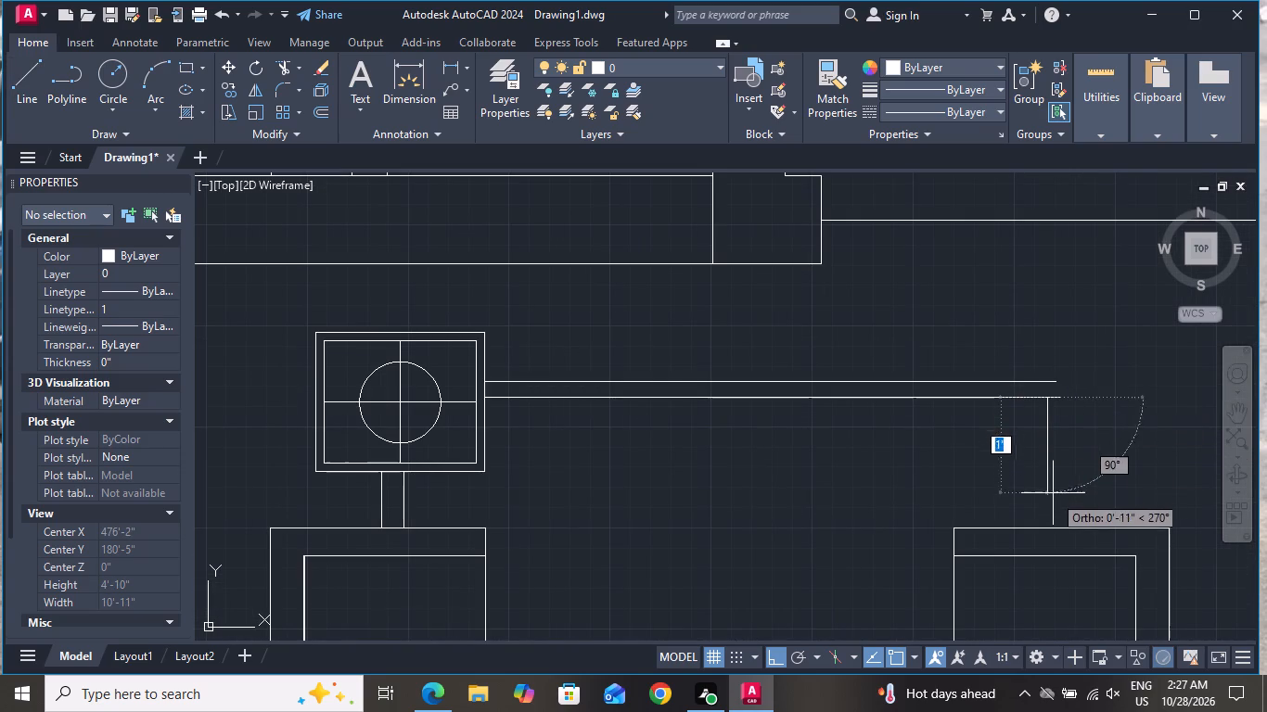
left_click(1049, 529)
right_click(1049, 529)
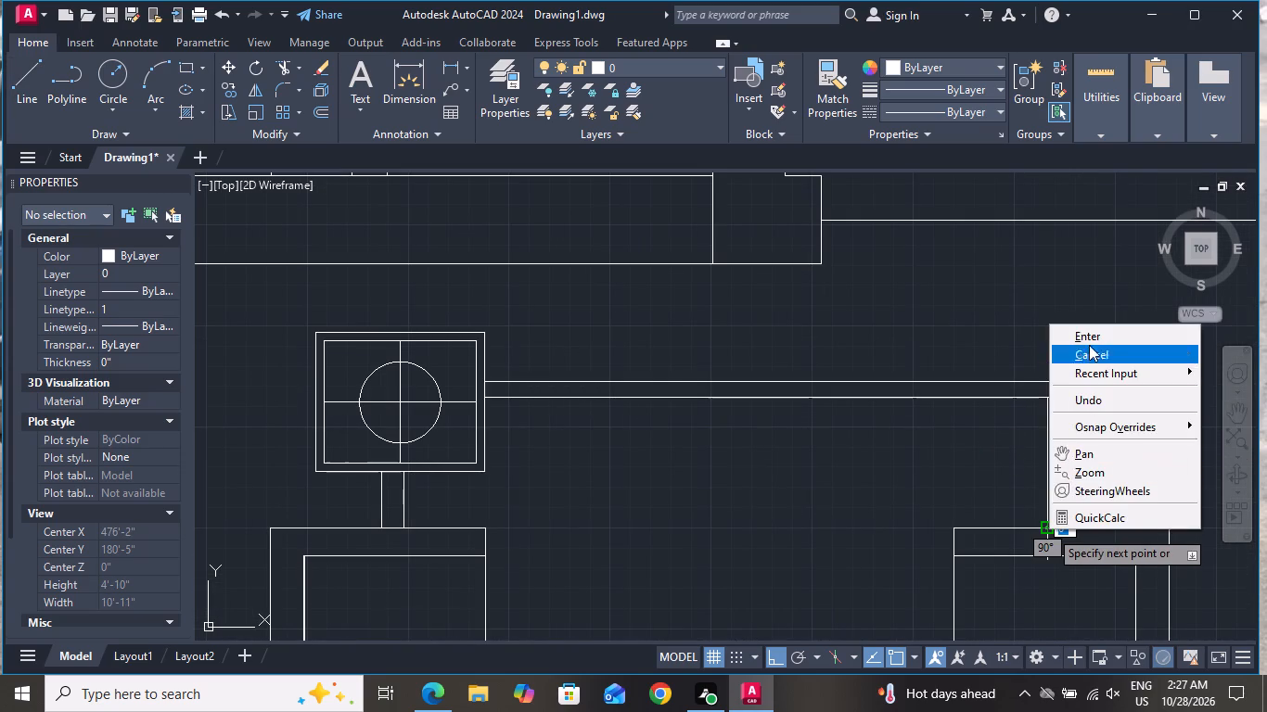
left_click(1088, 336)
Continue the upper connecting line about 2" further right, and run it vertically down to the right sofa's top edge.
left_click(31, 82)
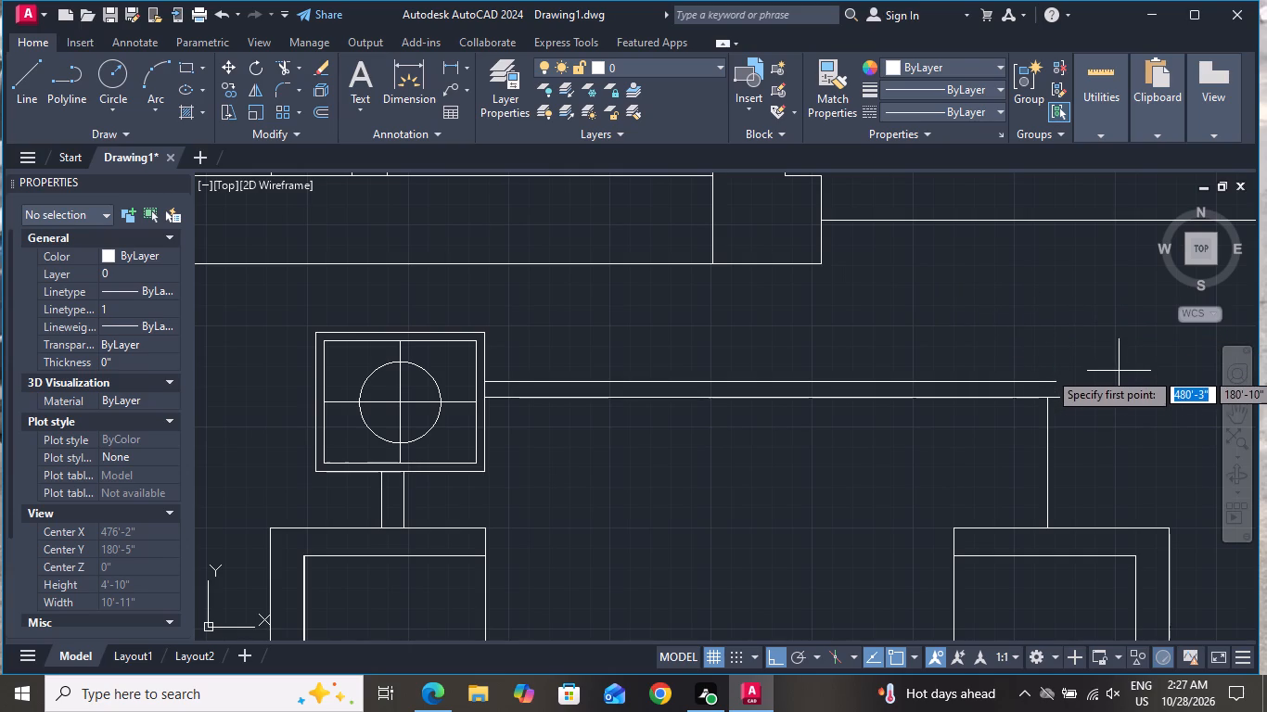
scroll(1110, 410, "up", 2)
left_click(966, 338)
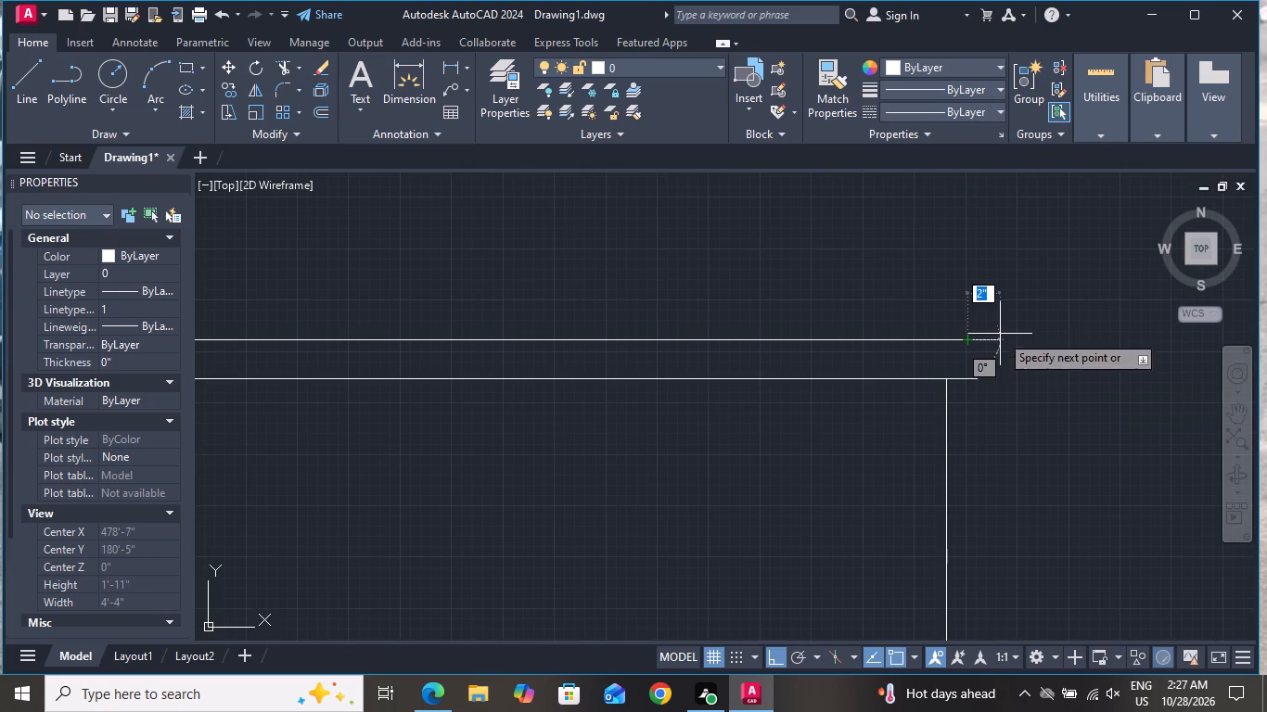
left_click(994, 340)
scroll(1031, 426, "down", 3)
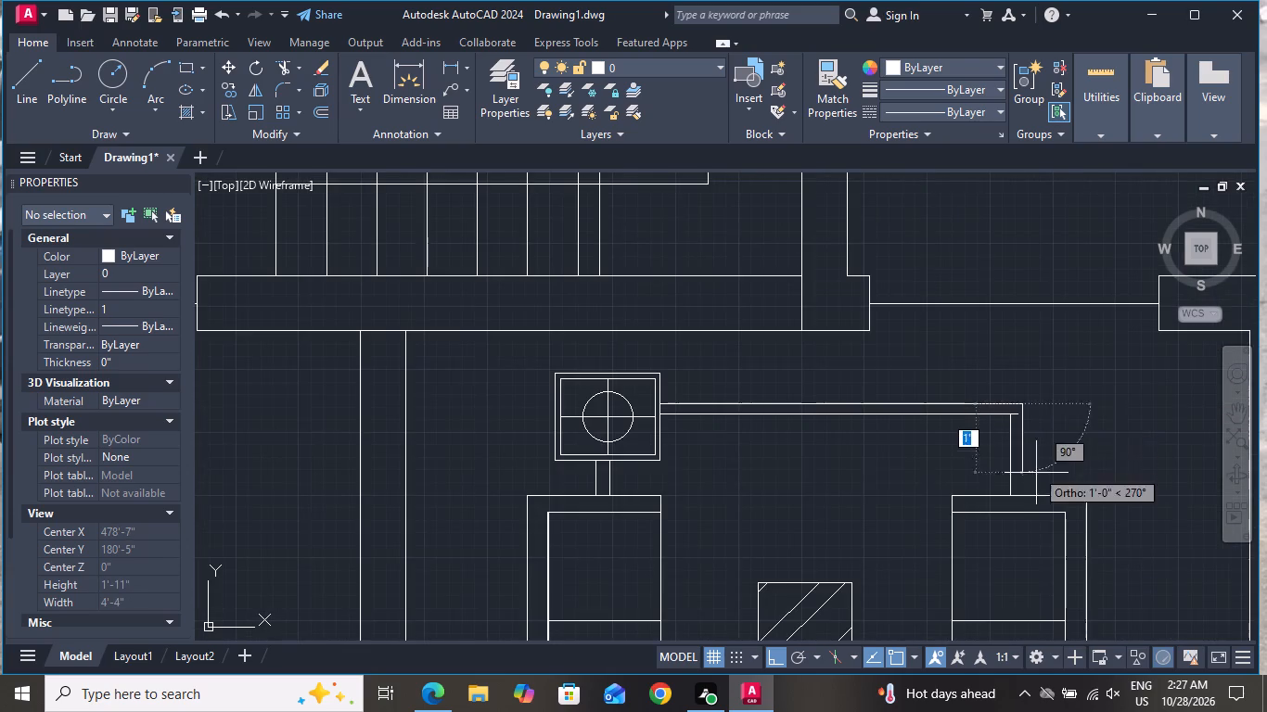
scroll(1035, 498, "up", 3)
left_click(978, 490)
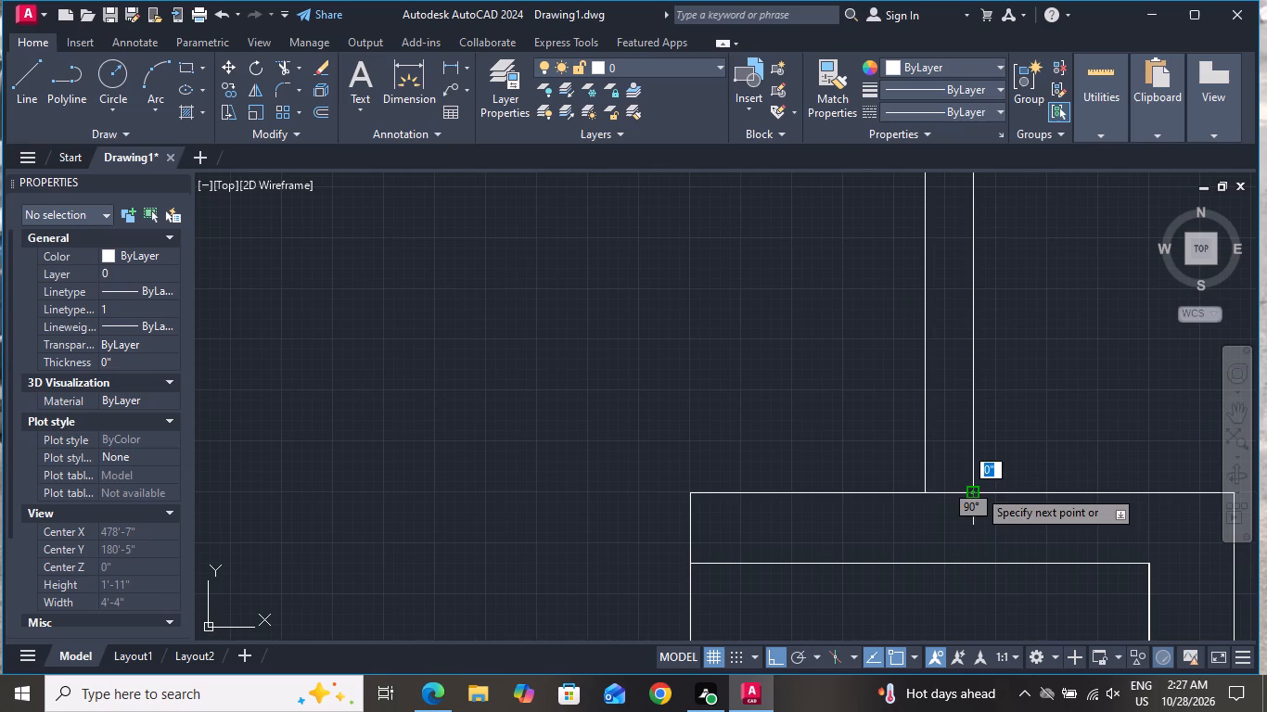
right_click(978, 487)
left_click(1011, 298)
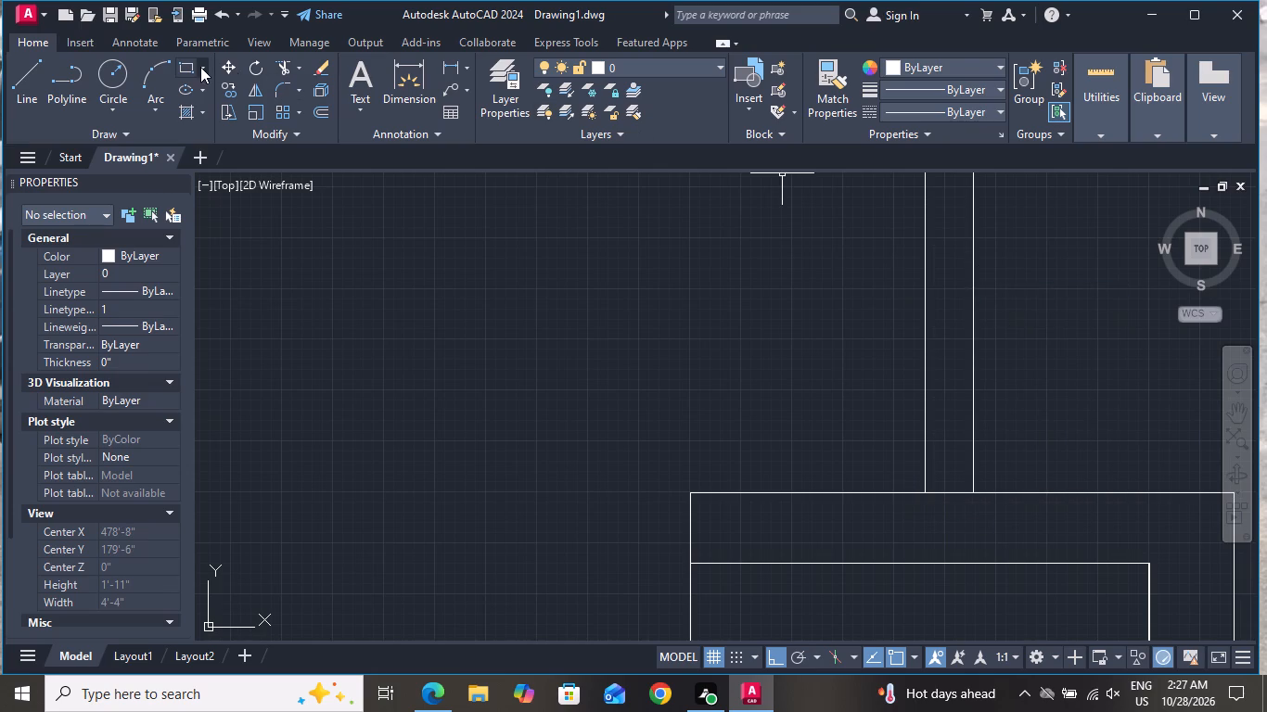
Trim the lower connecting line's short overhang past the inner vertical line at the corner above the right sofa.
left_click(275, 60)
scroll(778, 552, "down", 2)
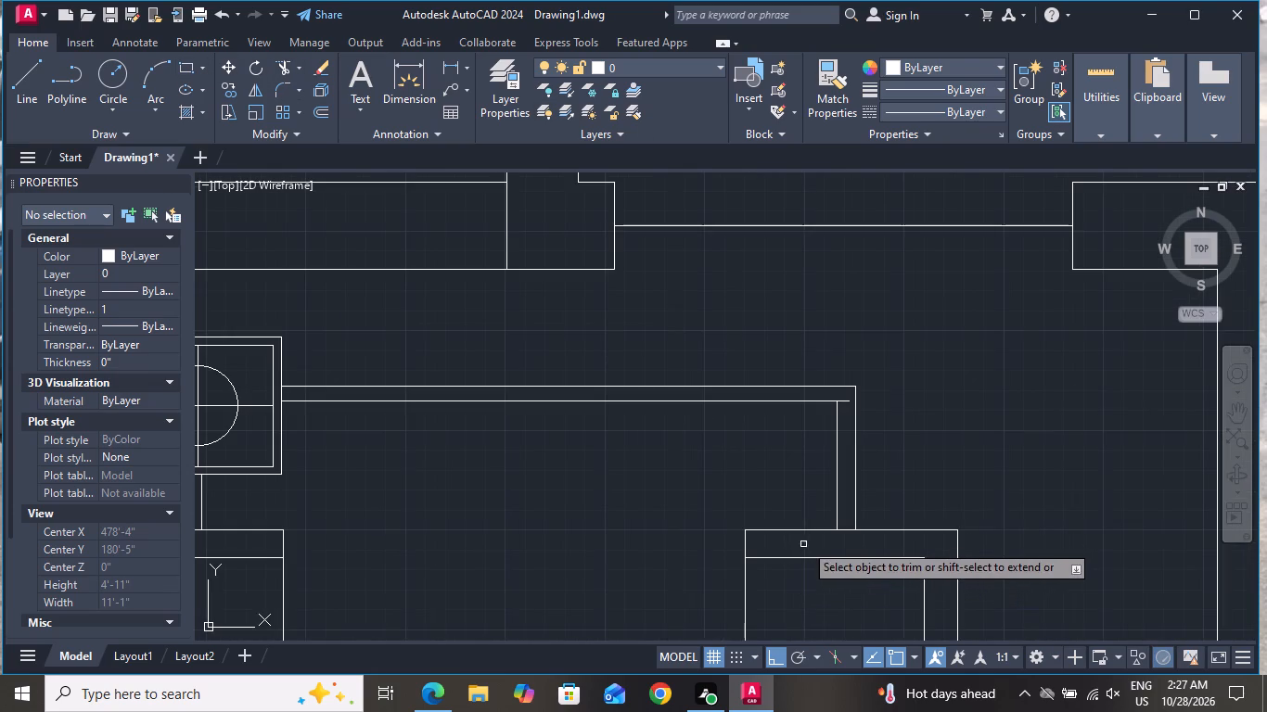
scroll(811, 389, "up", 3)
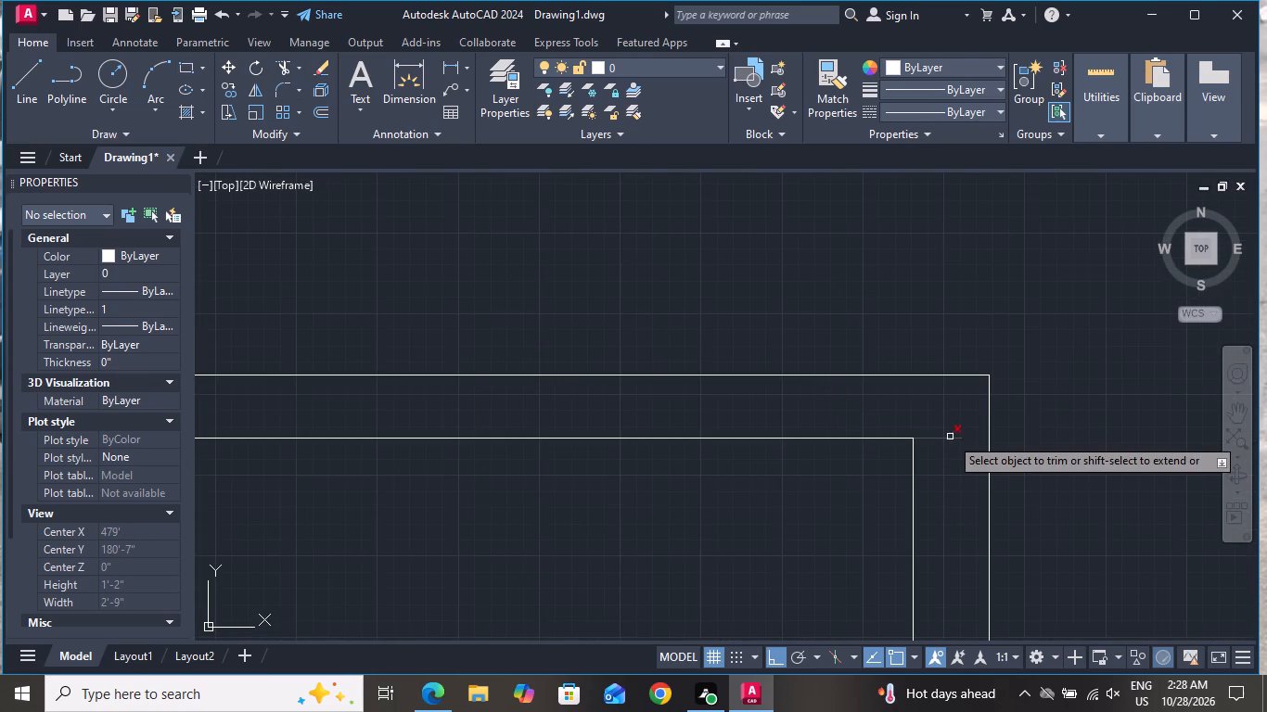
left_click(944, 429)
left_click(948, 460)
scroll(949, 457, "down", 4)
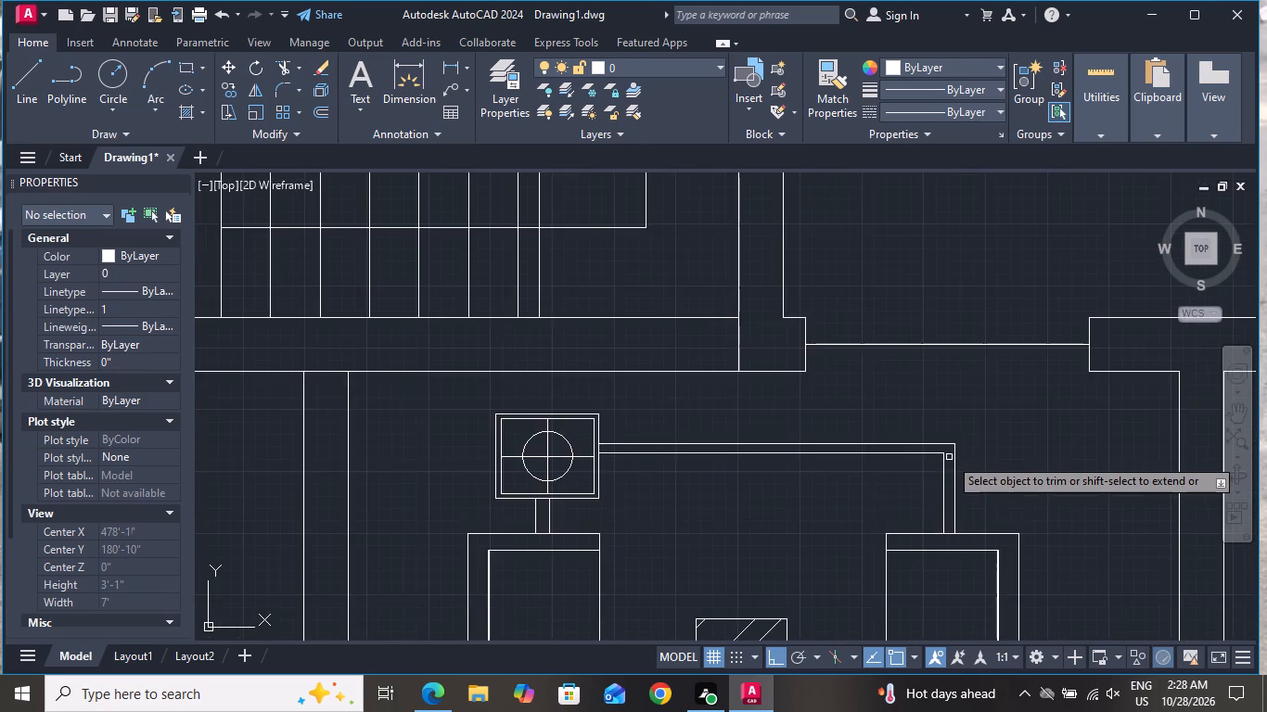
scroll(949, 457, "down", 2)
scroll(948, 487, "up", 3)
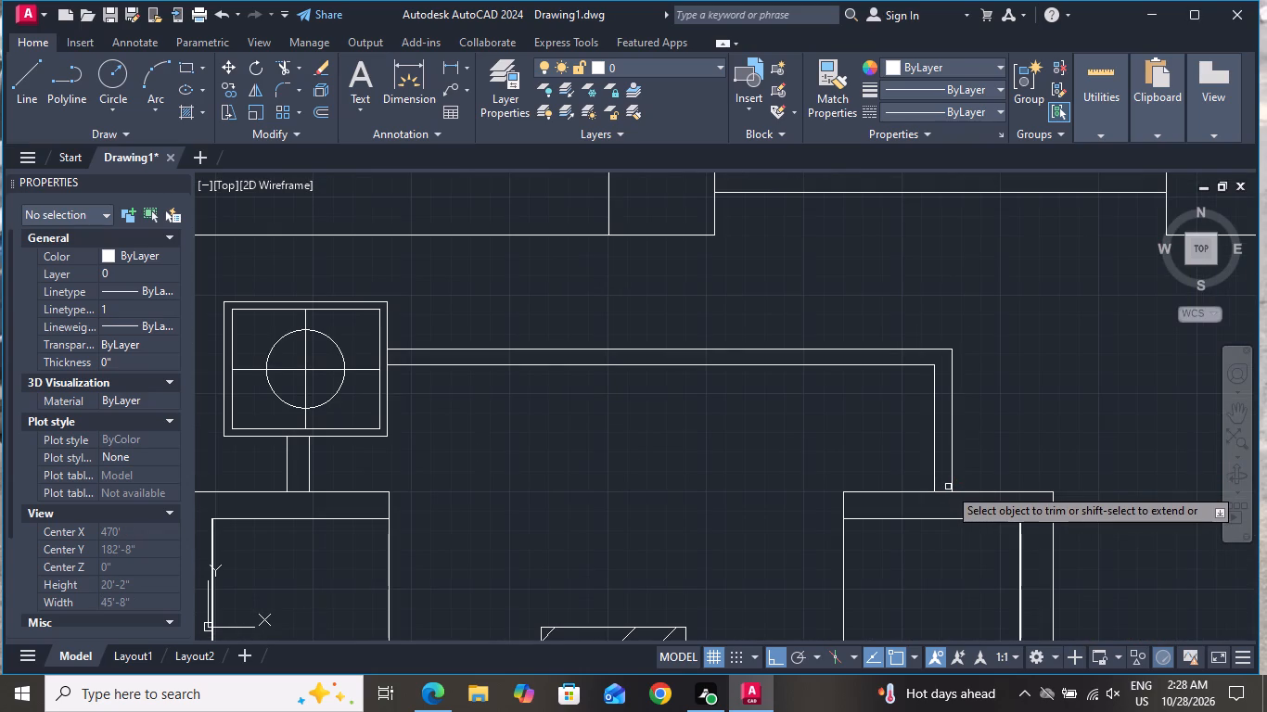
scroll(884, 486, "down", 2)
right_click(779, 489)
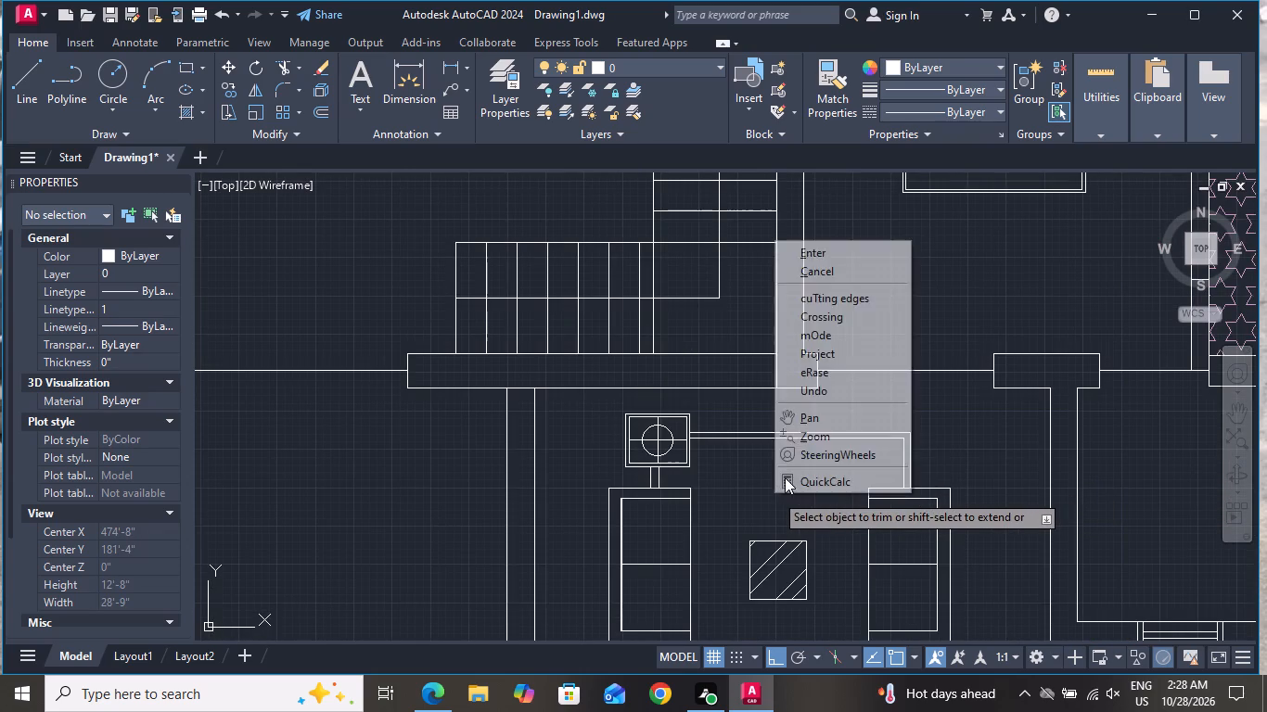
left_click(791, 273)
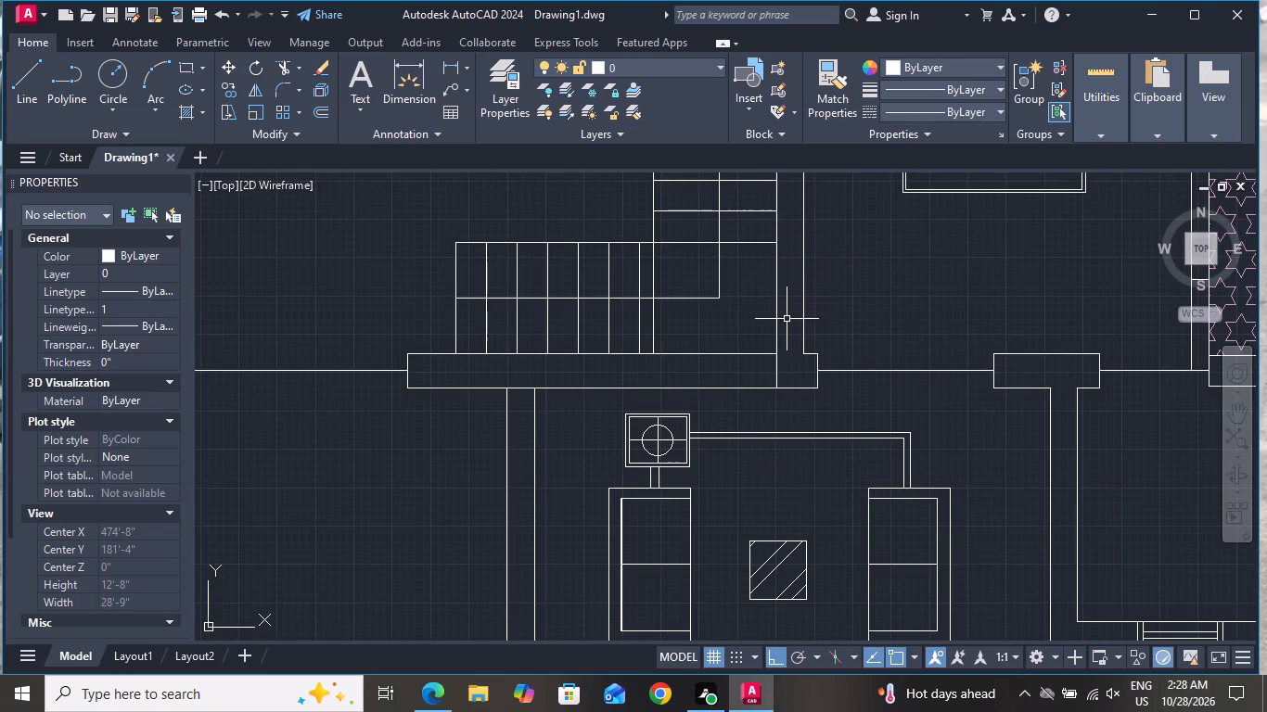
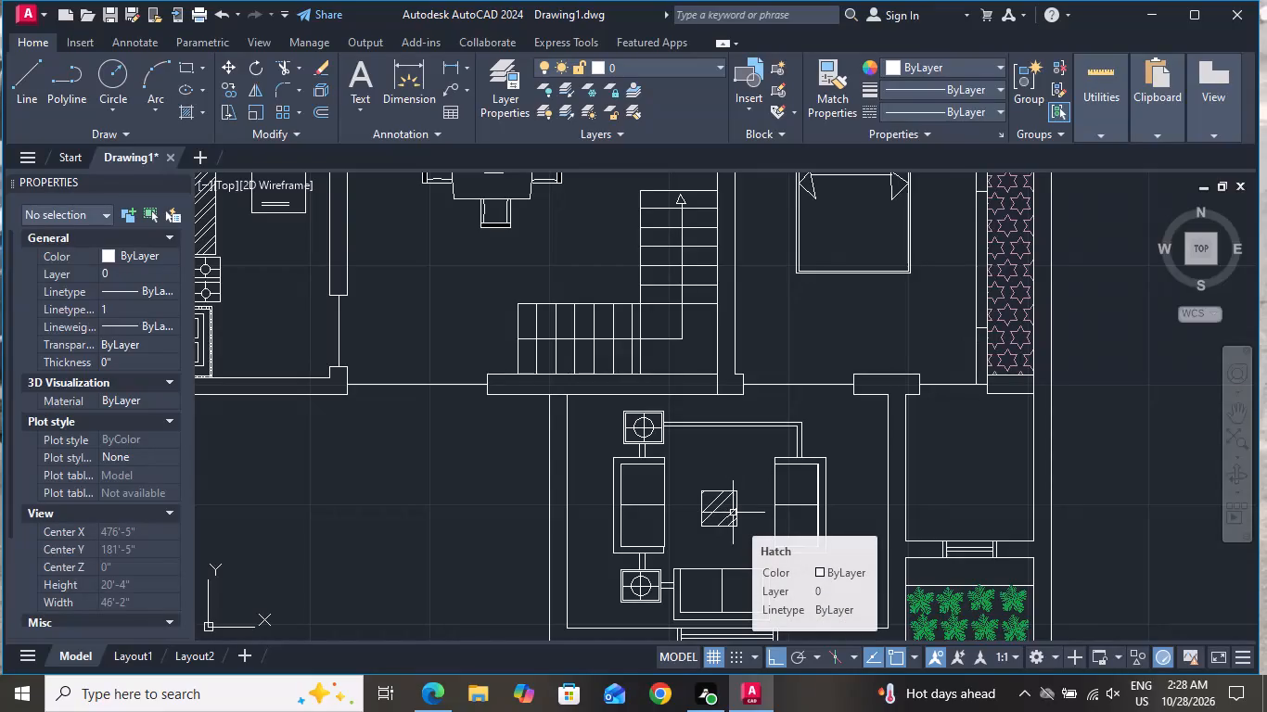
Draw a line from the right sofa's bottom edge about 1'-8" straight down, turning horizontally to the bottom sofa's right edge.
scroll(805, 459, "down", 1)
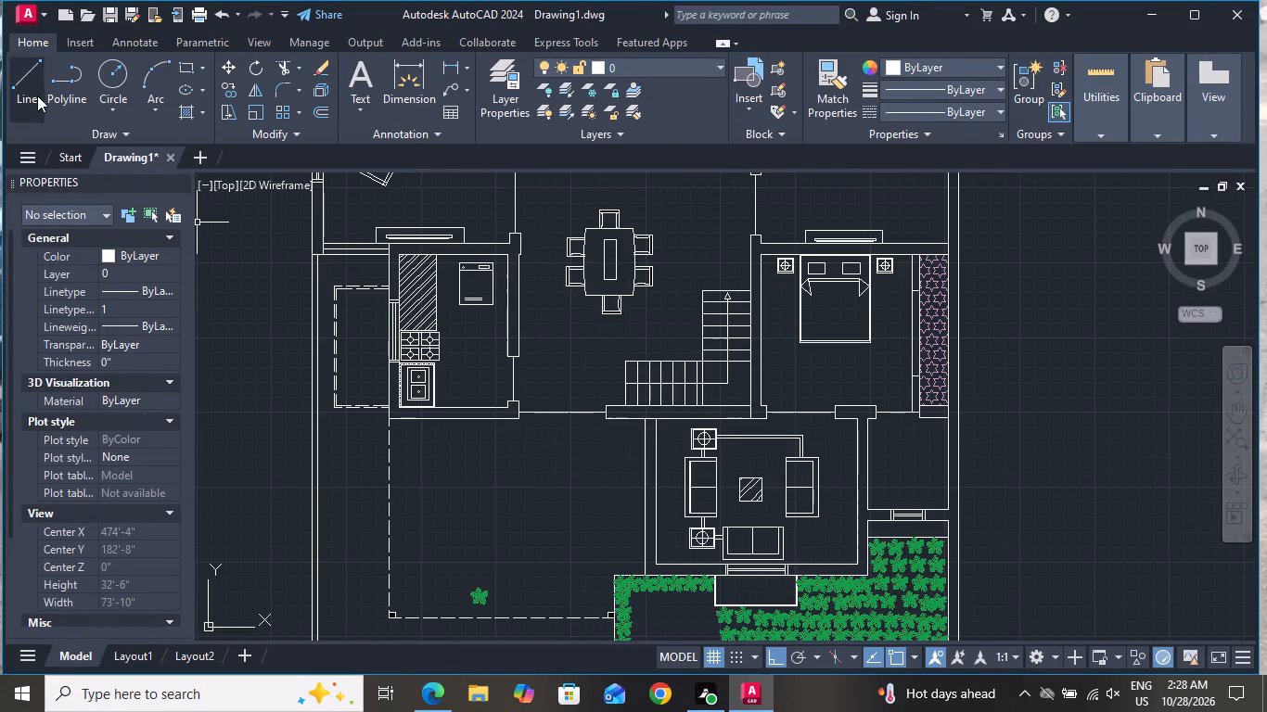
left_click(32, 88)
scroll(797, 538, "up", 3)
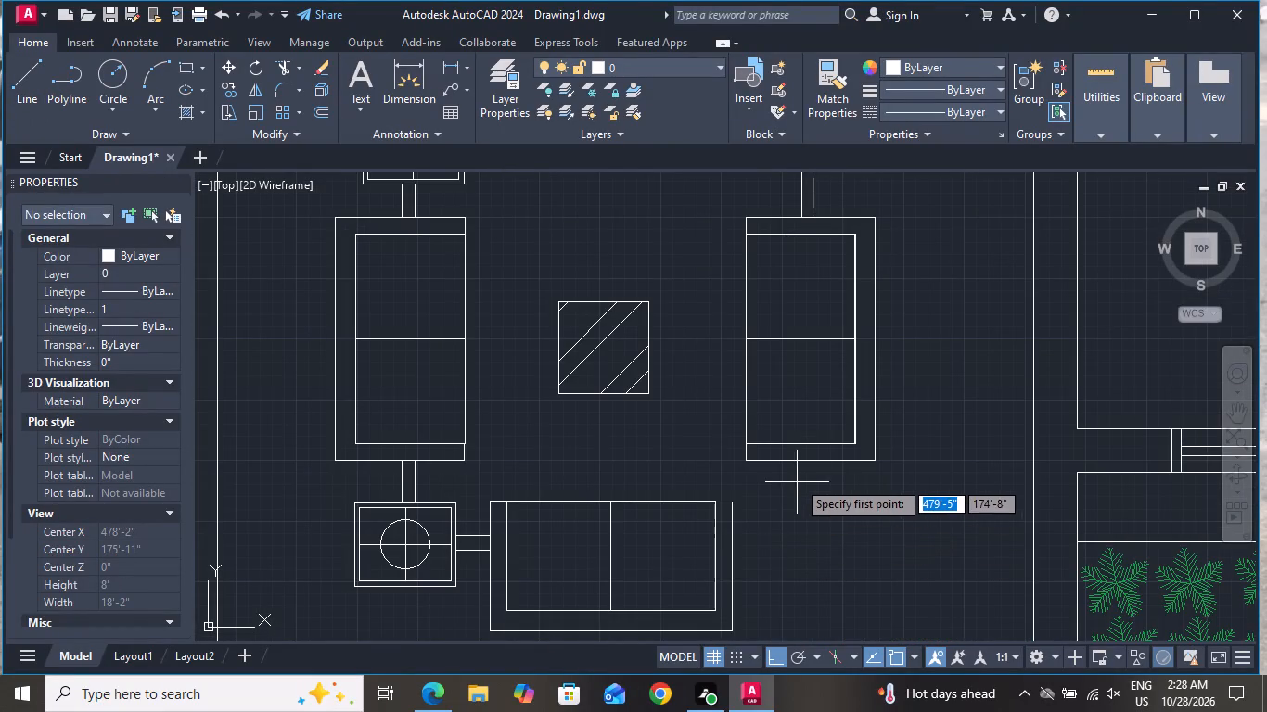
left_click(797, 463)
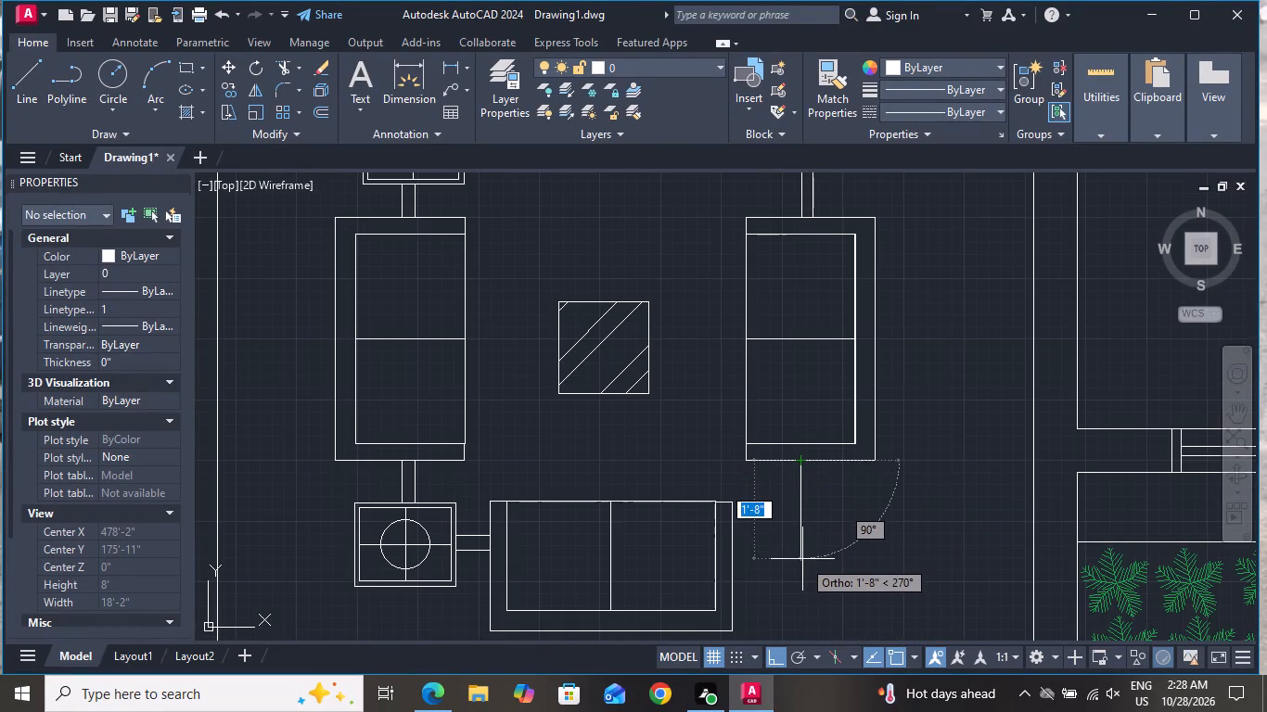
left_click(802, 559)
left_click(736, 559)
right_click(736, 559)
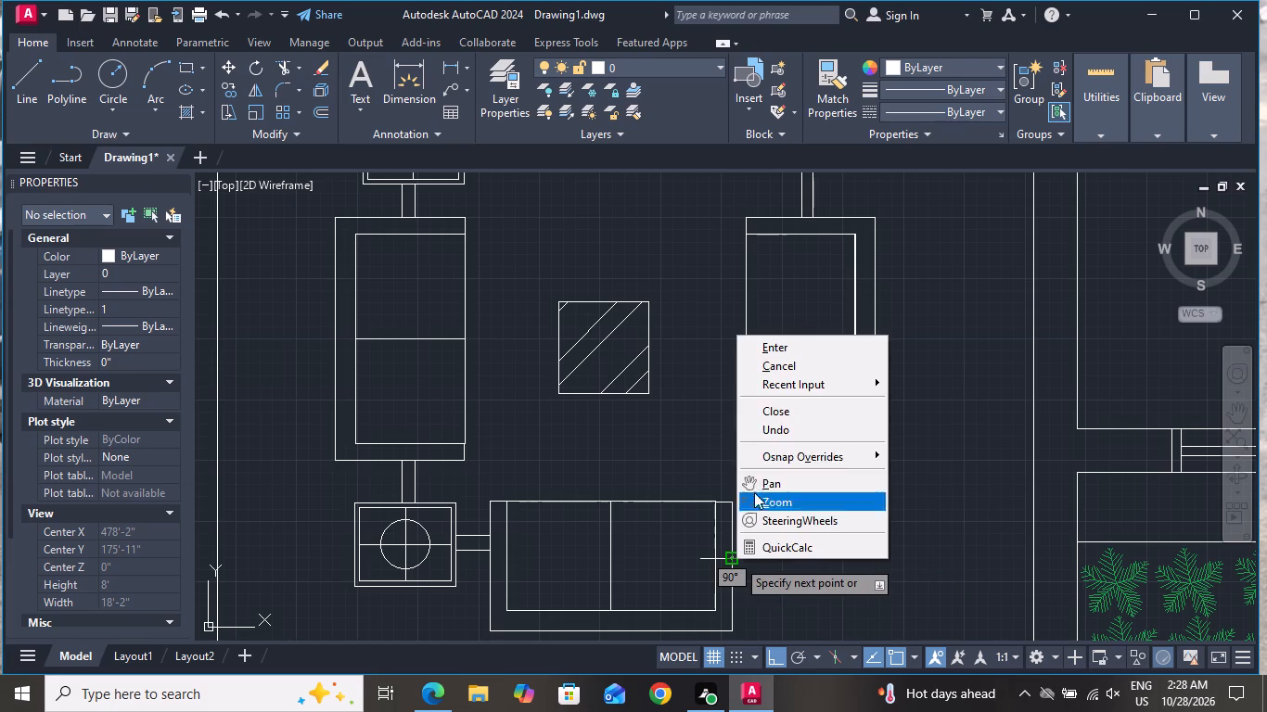
left_click(774, 363)
Draw a second vertical line down from the right sofa's bottom edge, just outside the first and past its corner.
left_click(17, 76)
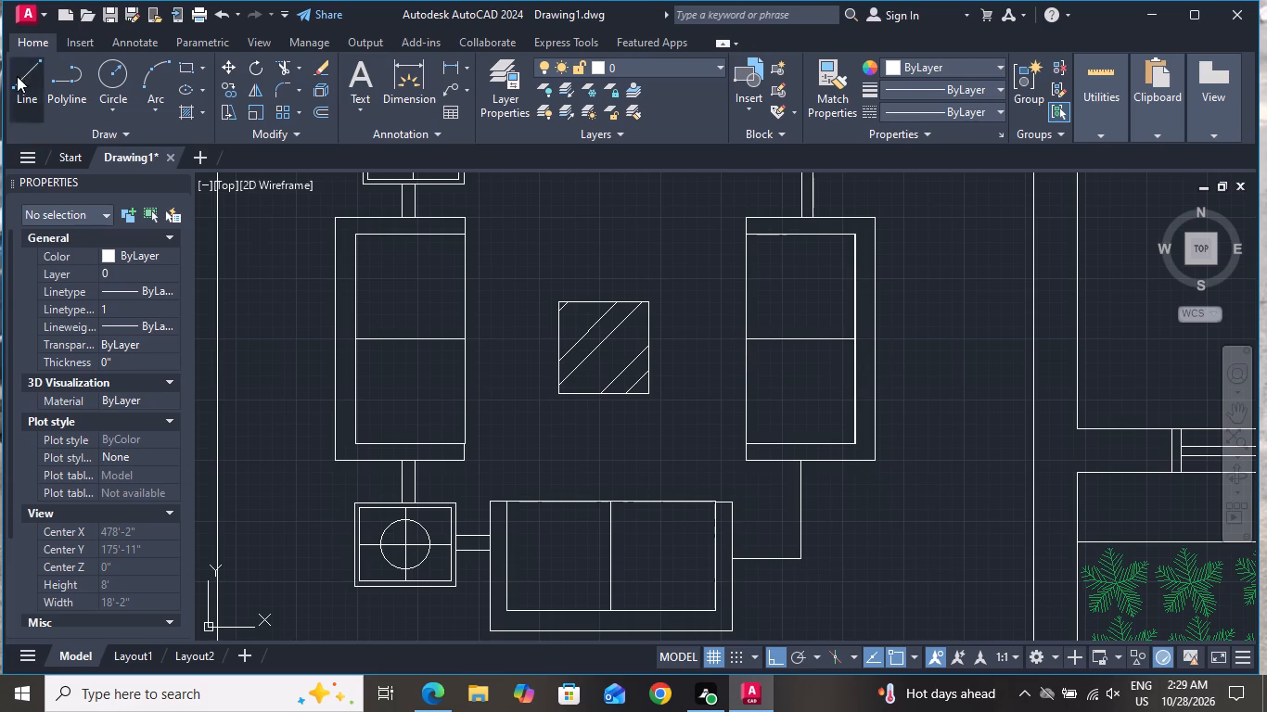
left_click(817, 461)
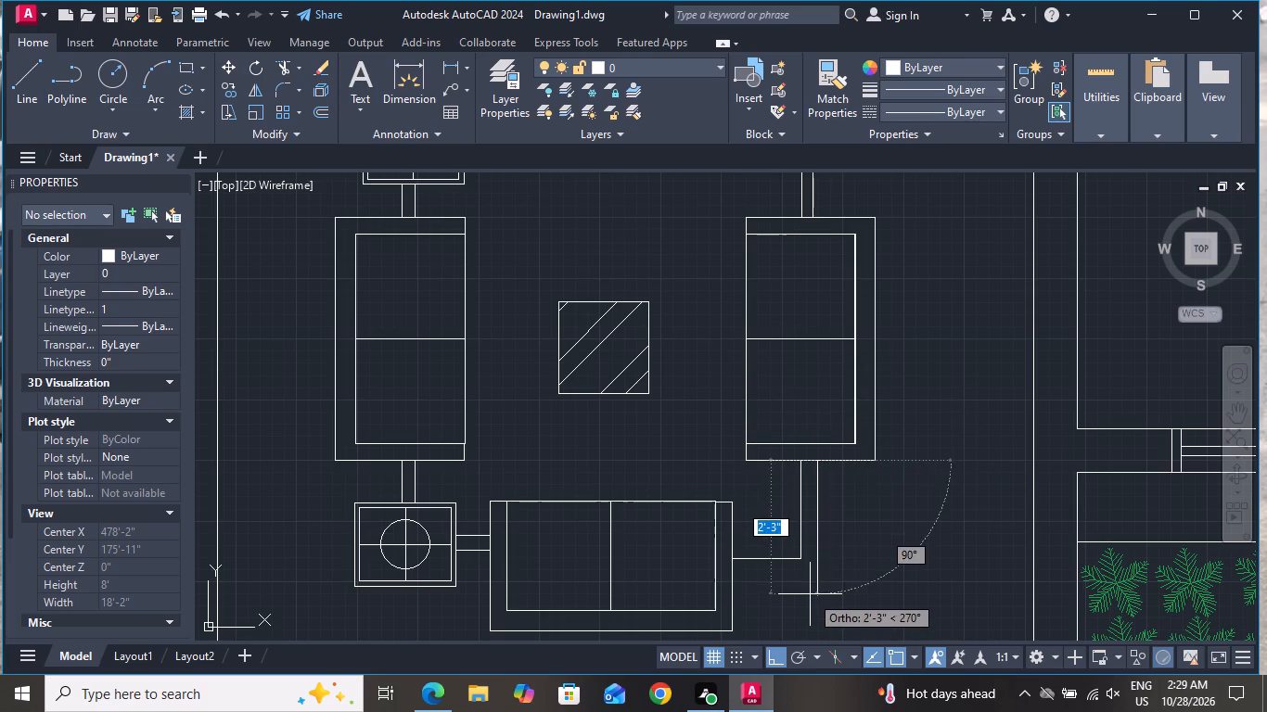
left_click(806, 580)
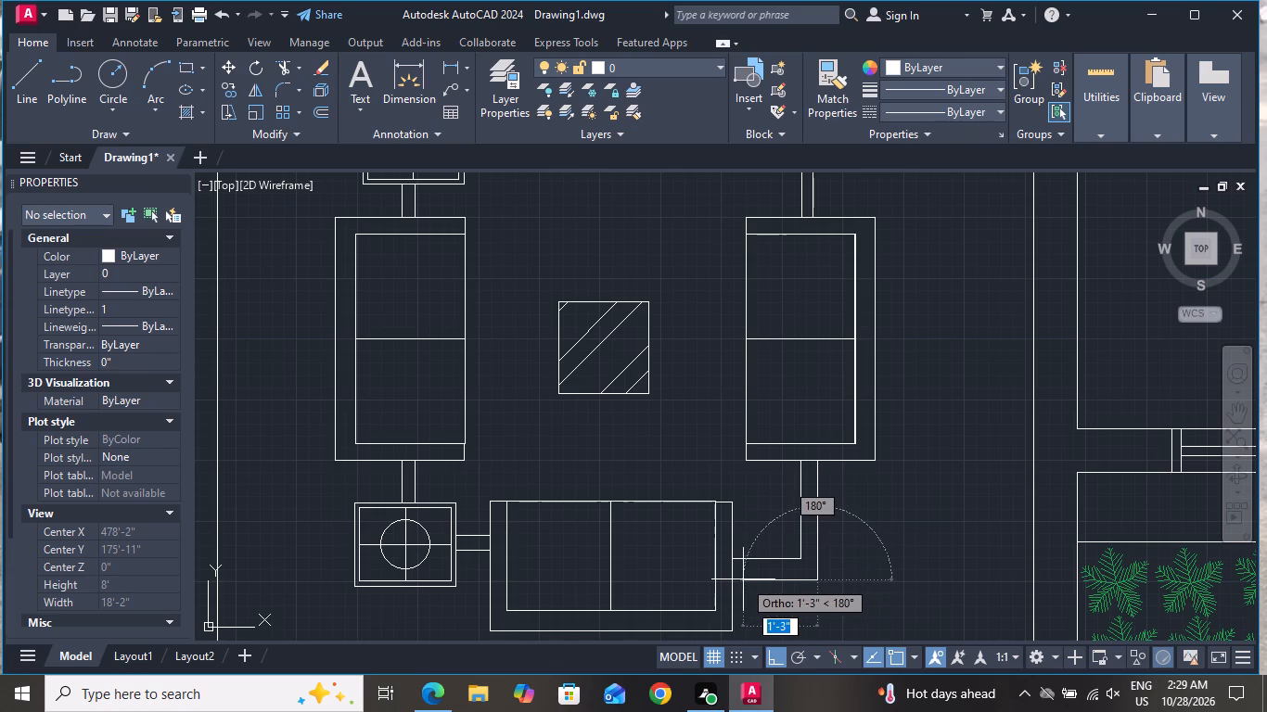
right_click(857, 566)
left_click(884, 394)
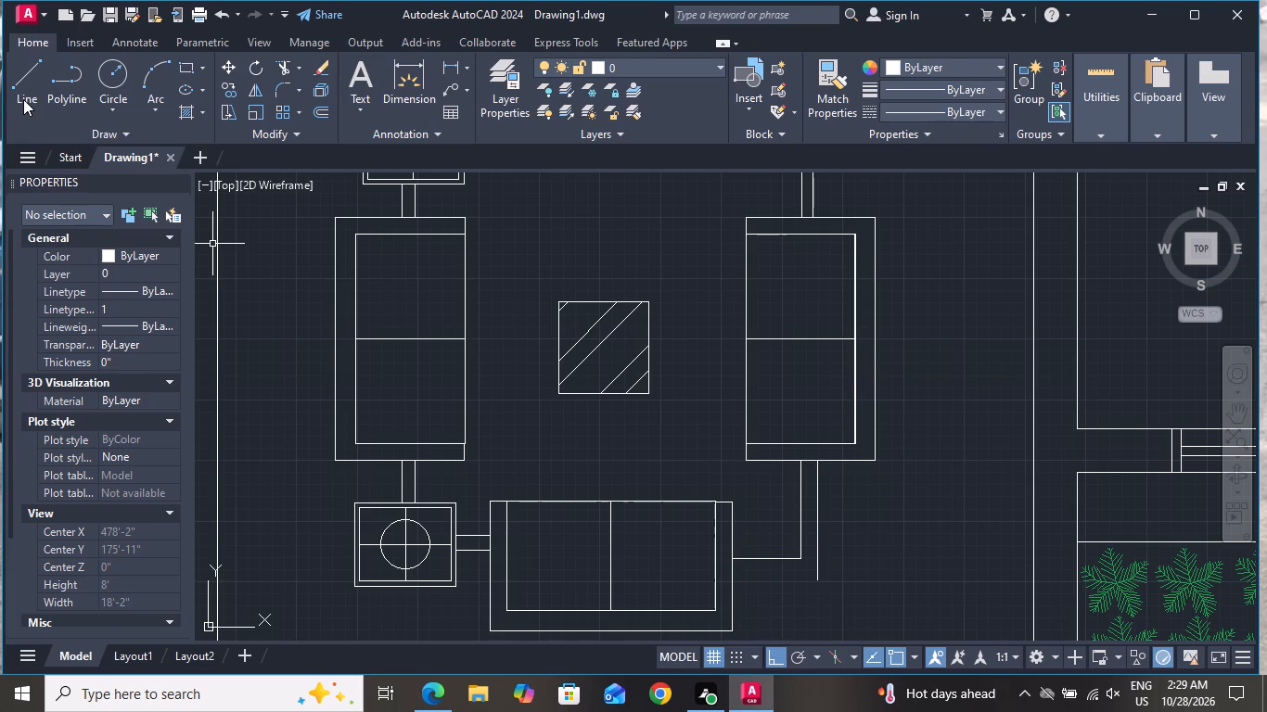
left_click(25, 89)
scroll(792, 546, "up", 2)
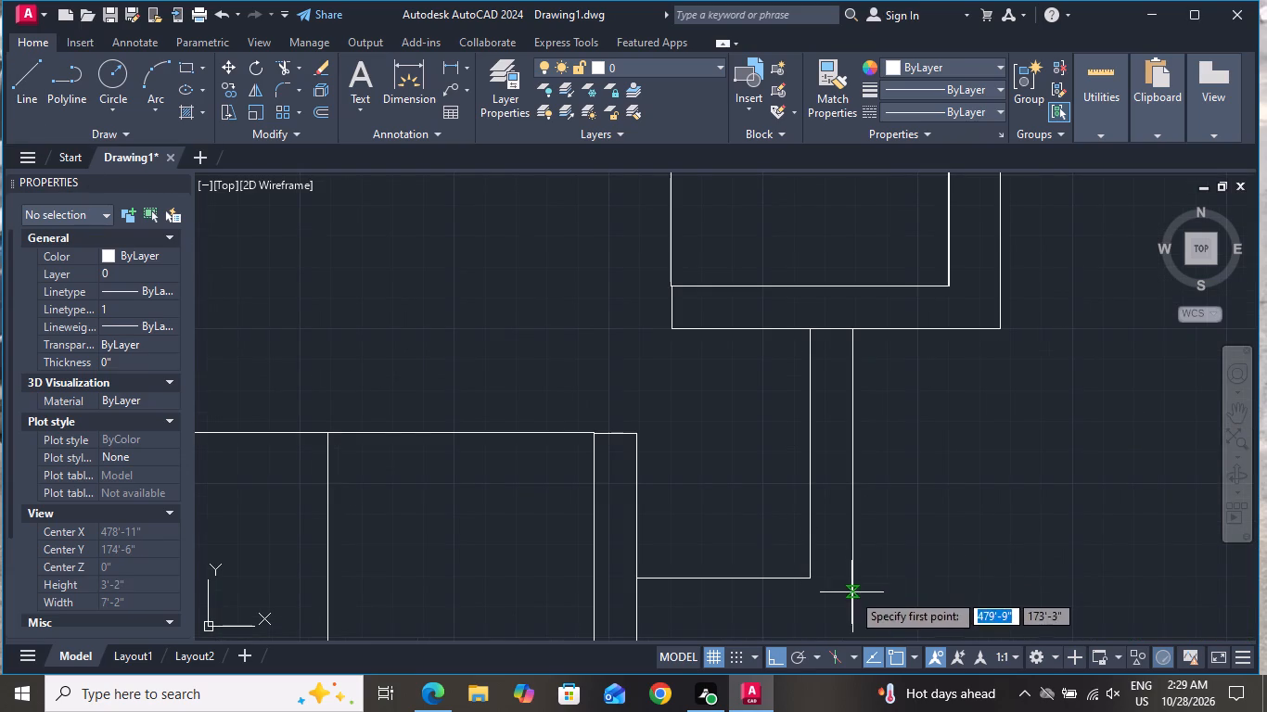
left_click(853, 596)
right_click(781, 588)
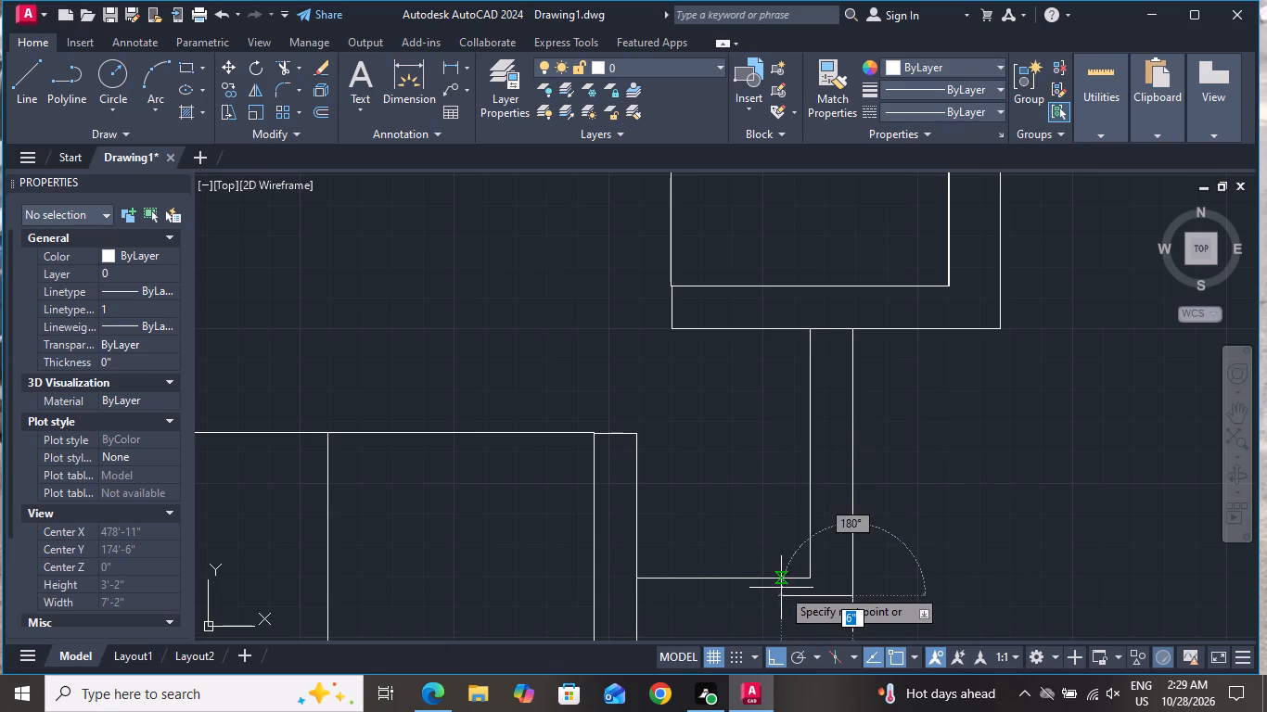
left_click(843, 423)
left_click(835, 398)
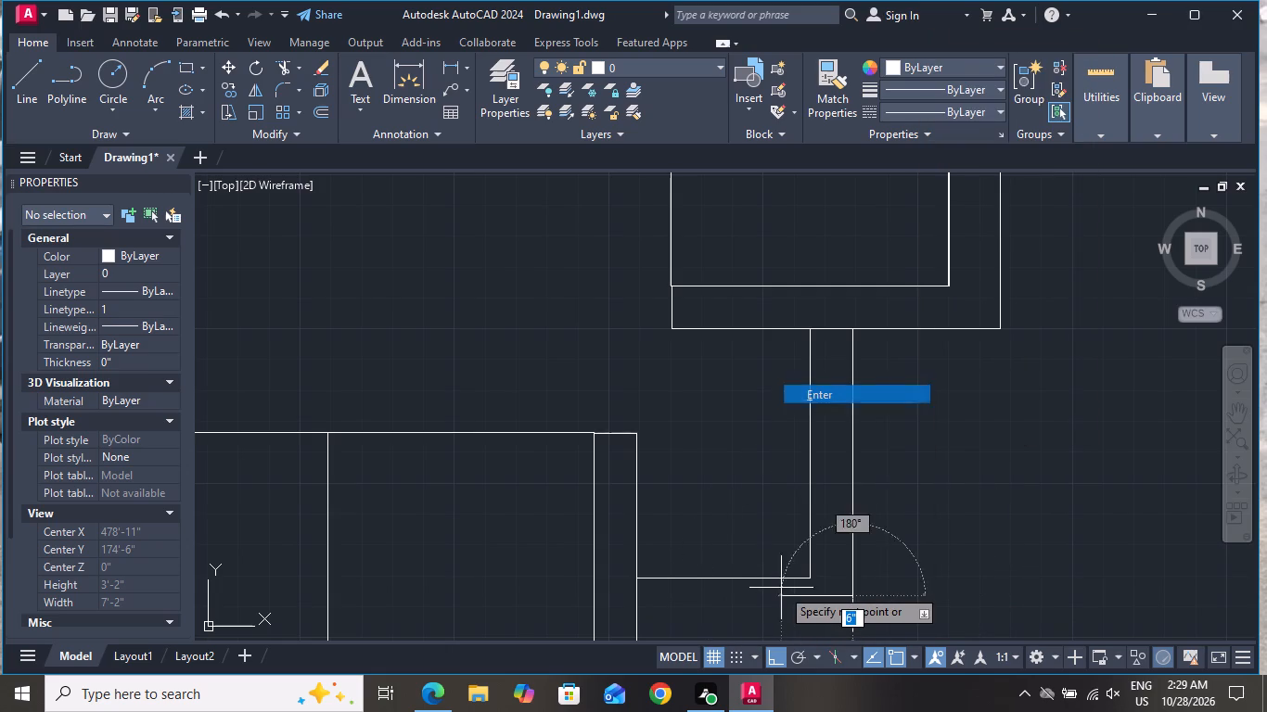
Draw a horizontal line from the outer vertical line to the bottom sofa's right edge, just below the first horizontal connecting line.
left_click(19, 77)
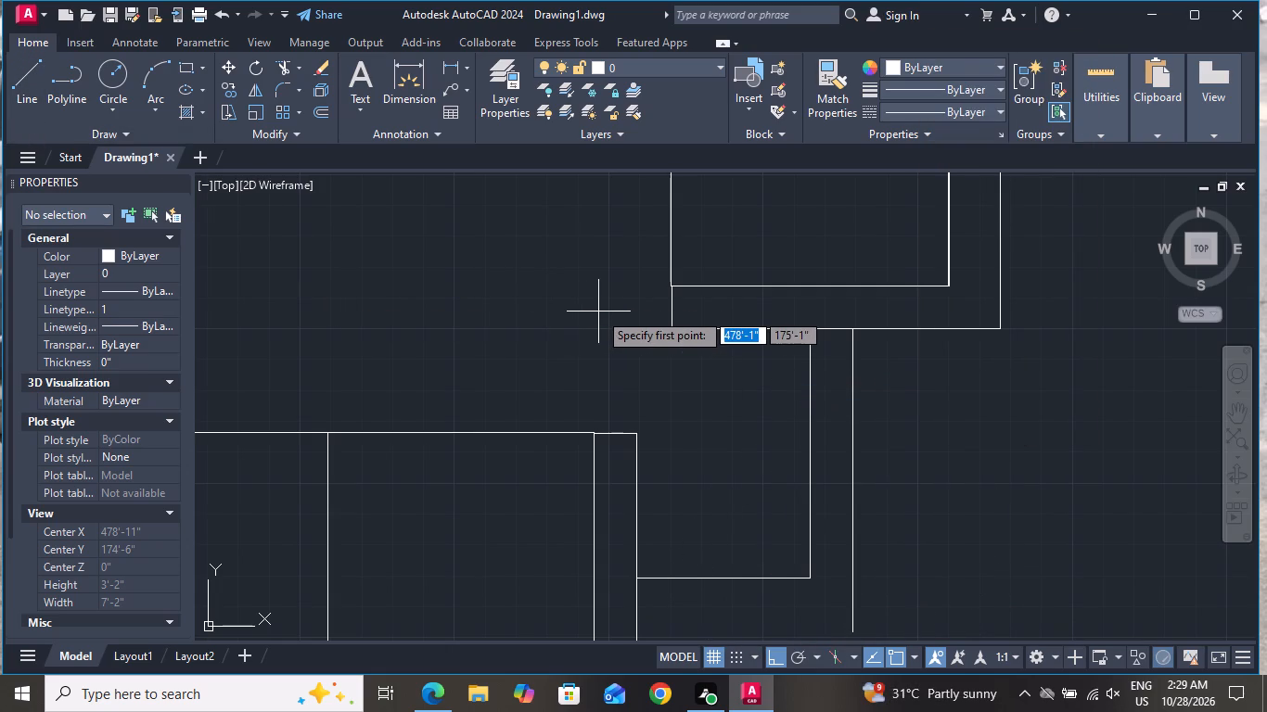
scroll(723, 457, "down", 1)
scroll(800, 549, "up", 2)
left_click(813, 554)
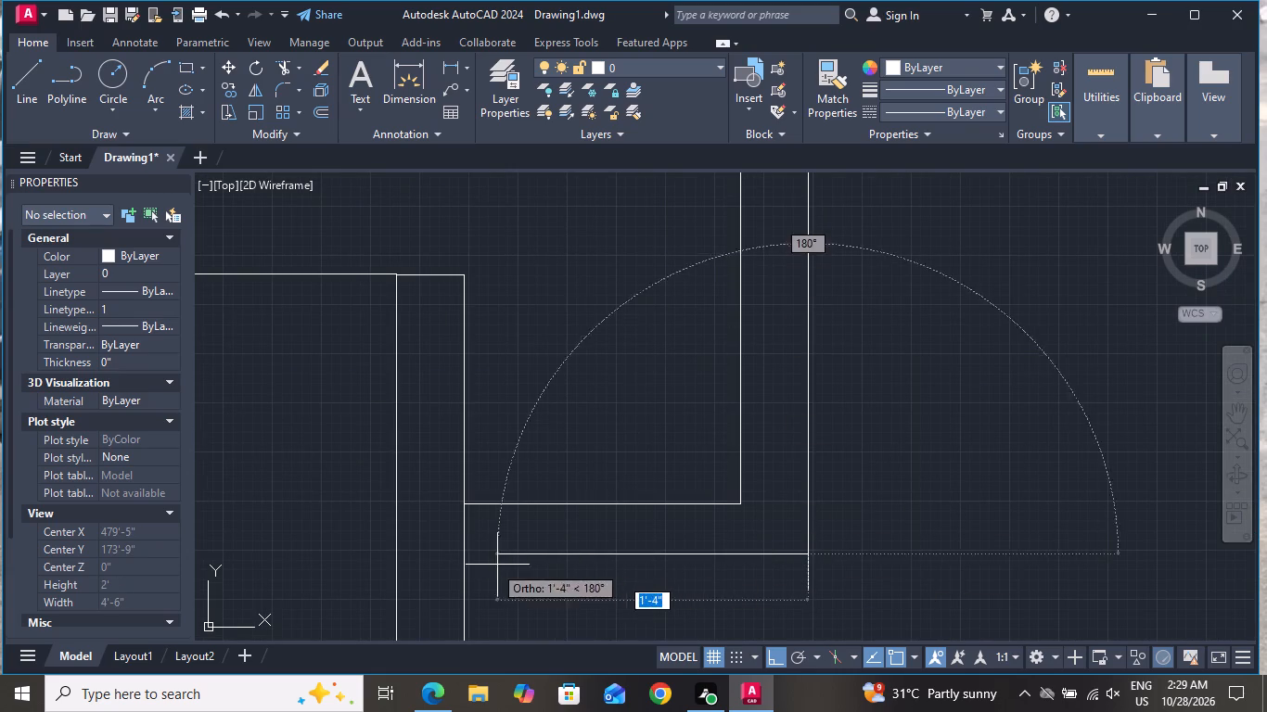
left_click(461, 562)
right_click(461, 562)
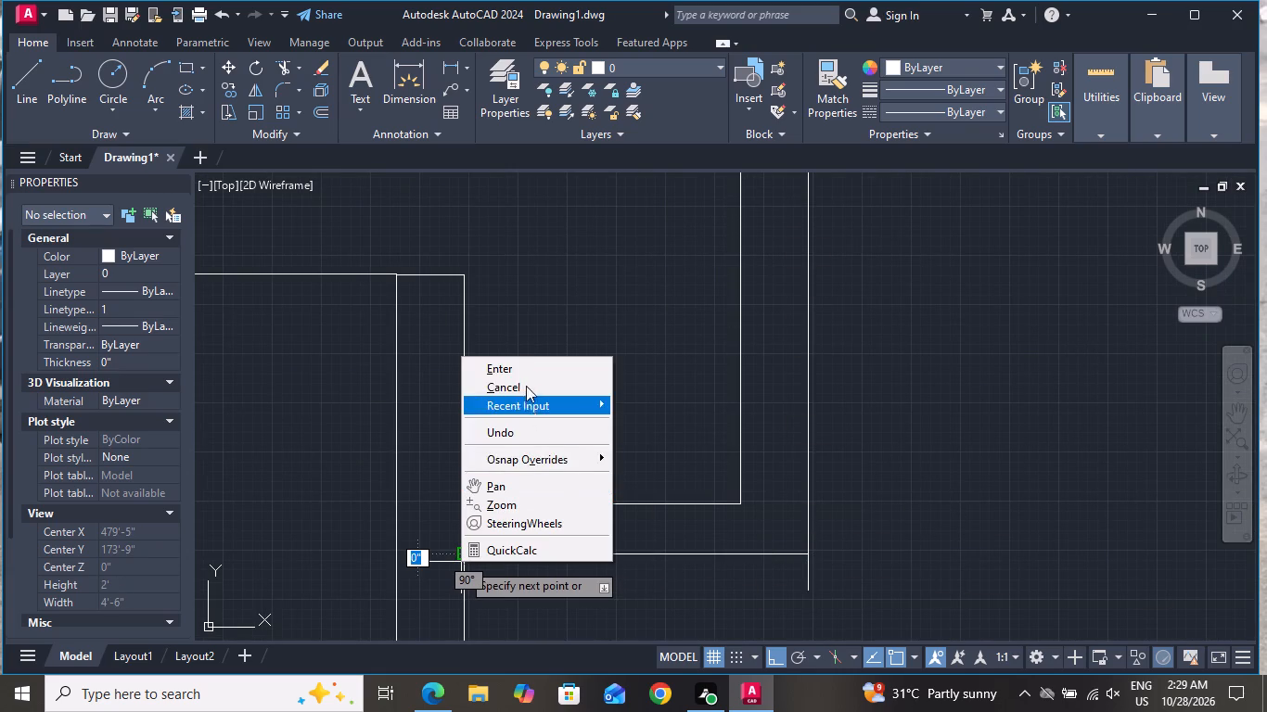
left_click(518, 386)
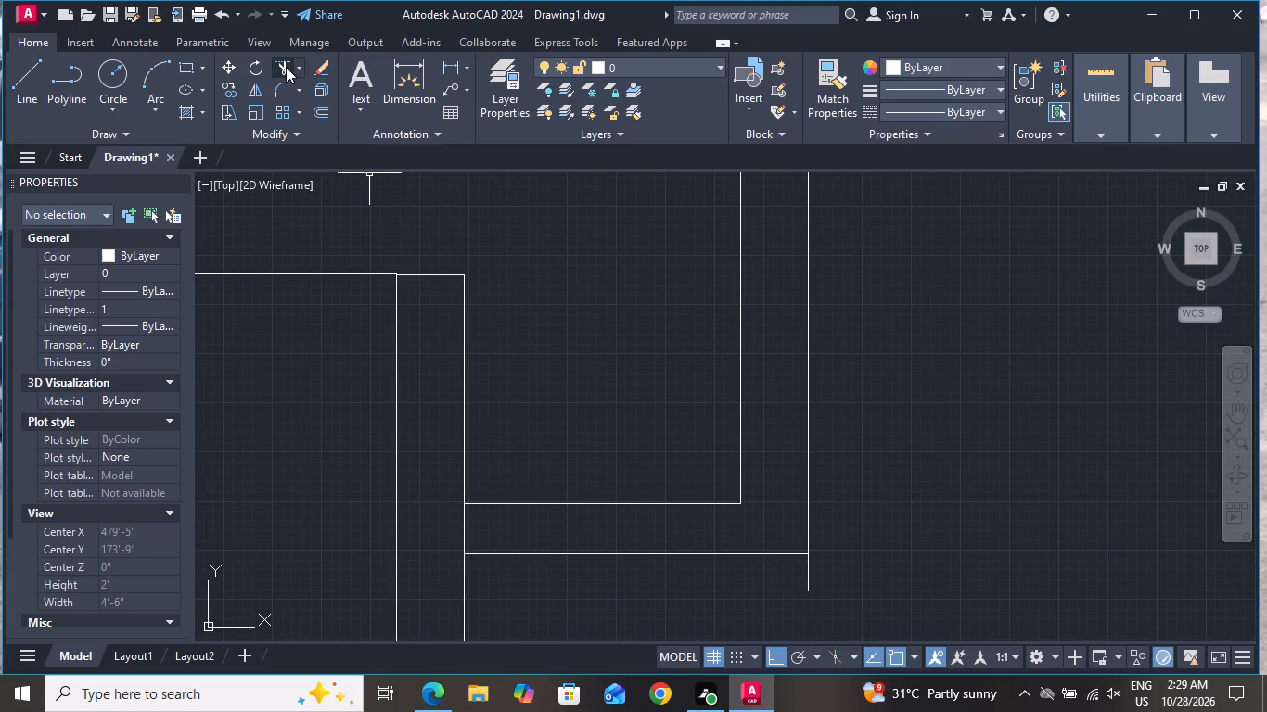
Trim the outer vertical line's overhang below the lower connecting line at the corner beside the bottom sofa.
left_click(286, 67)
left_click(790, 585)
left_click(817, 561)
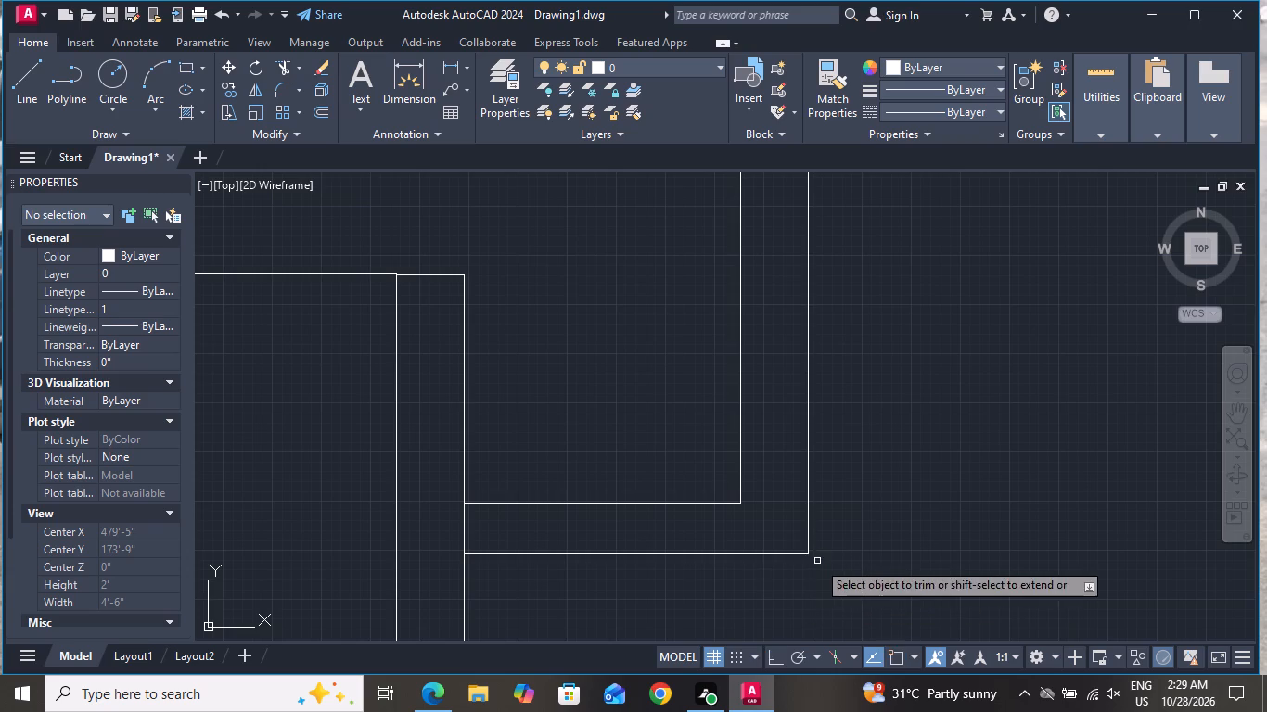
scroll(827, 544, "down", 4)
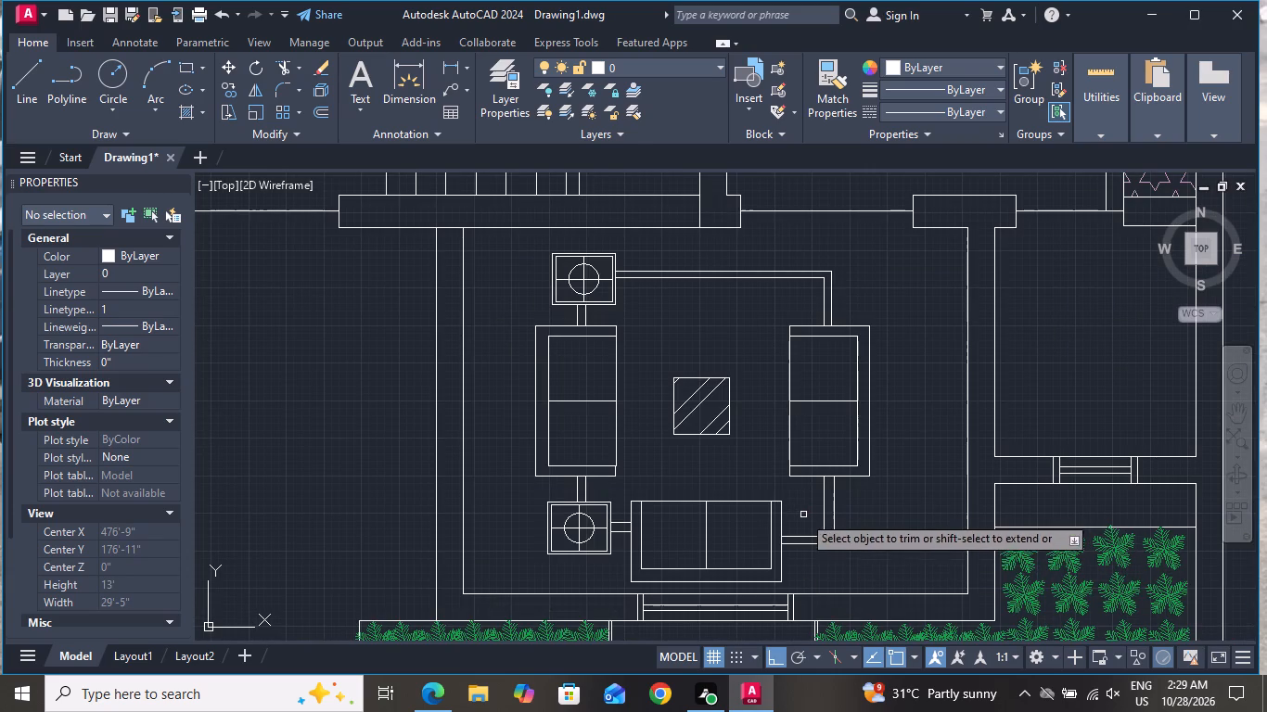
right_click(750, 492)
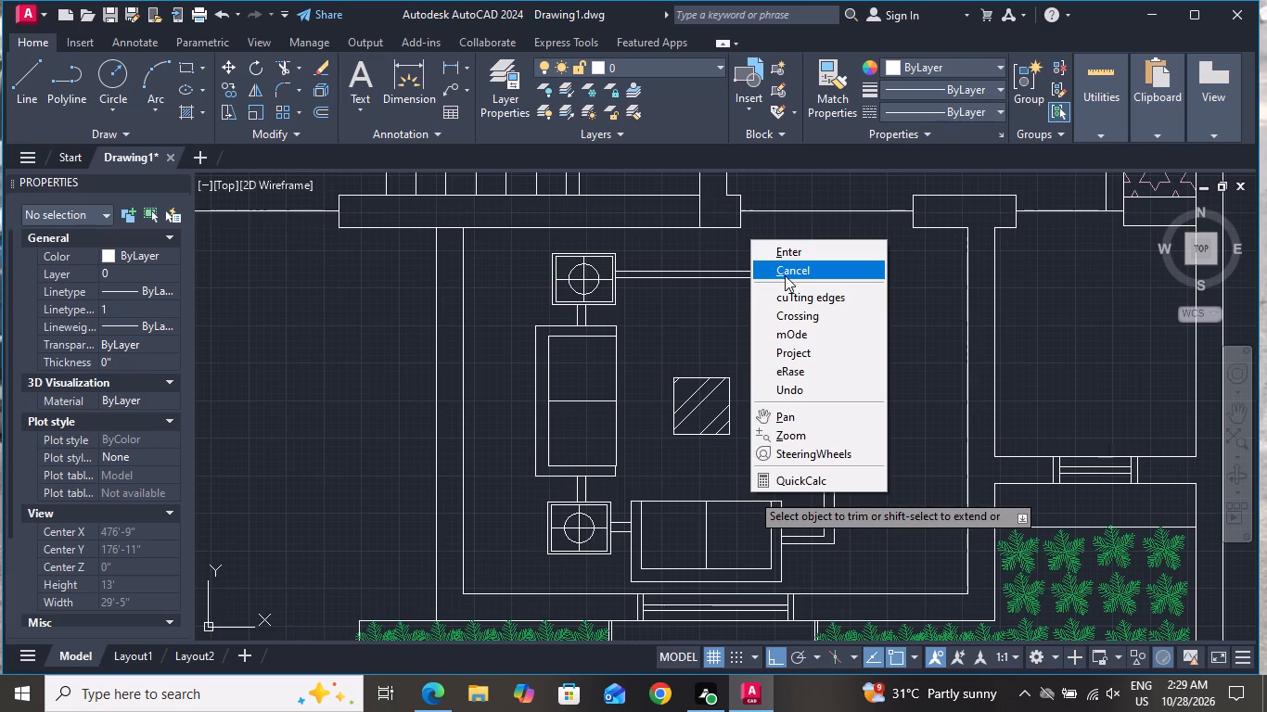
left_click(785, 273)
Hatch the floor area between the three sofas, around the coffee table, with the TRIANG pattern.
left_click(186, 110)
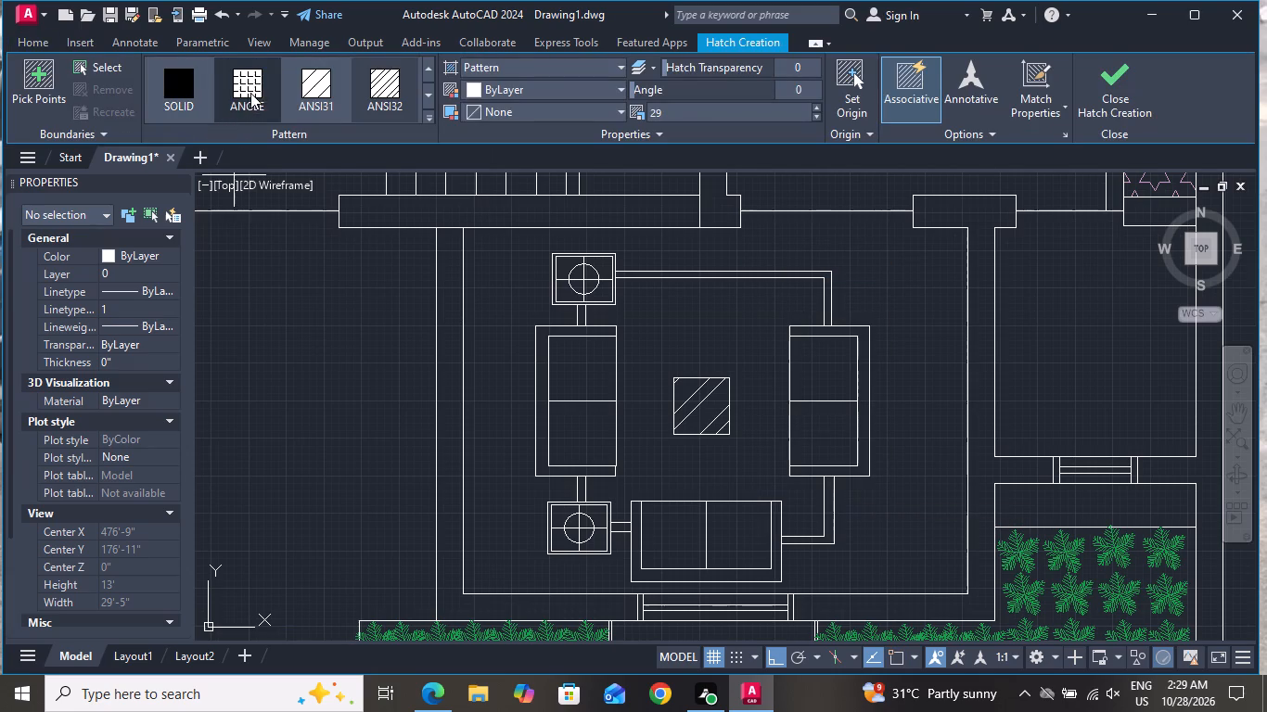
left_click(196, 97)
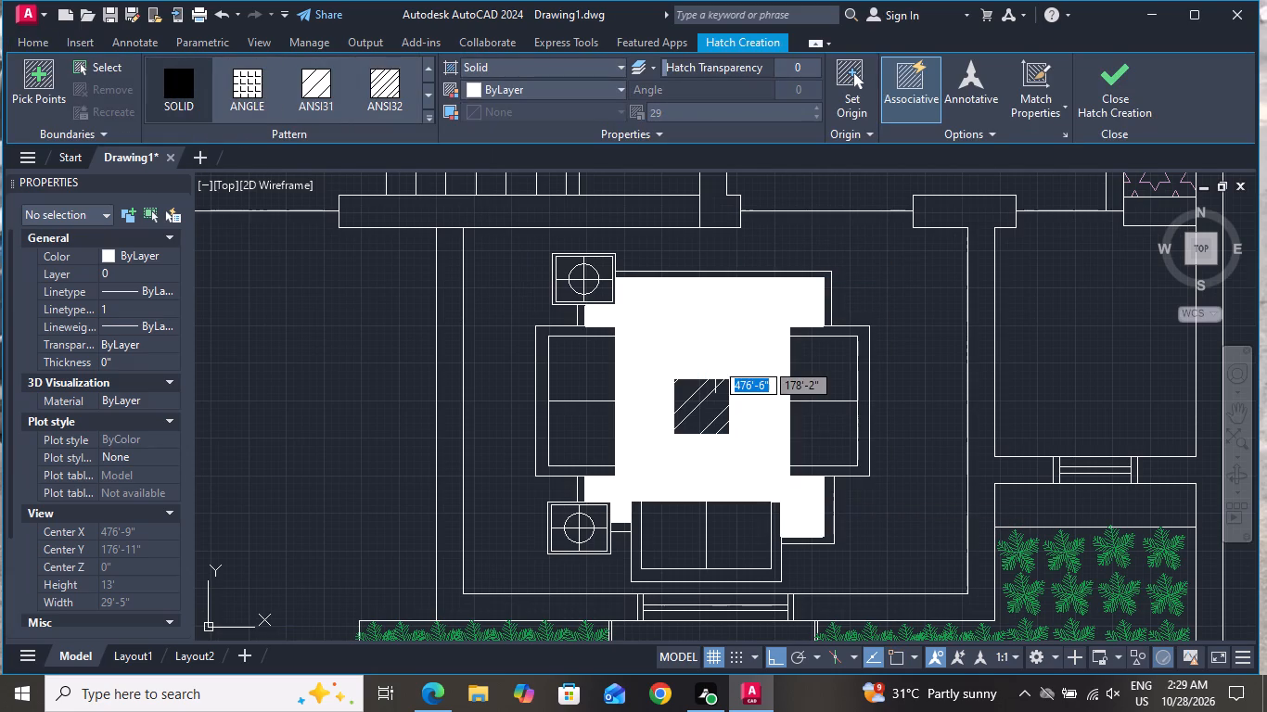
scroll(340, 97, "down", 1)
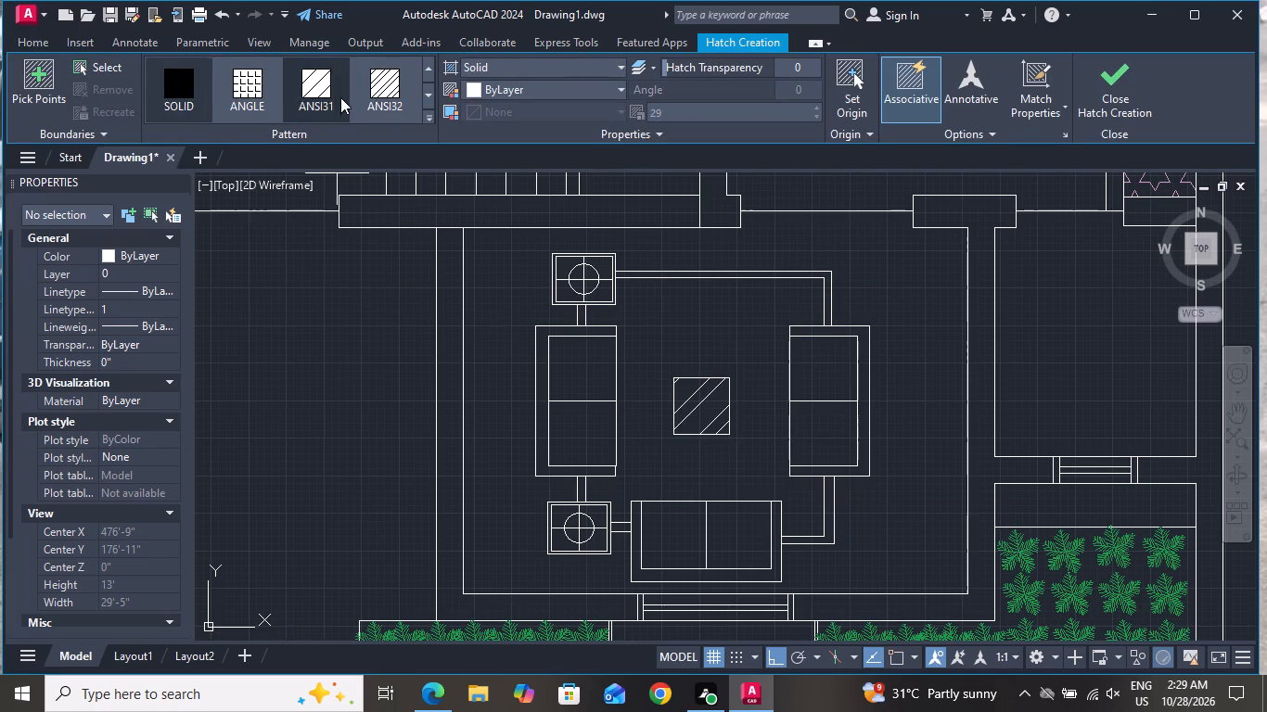
scroll(340, 97, "down", 9)
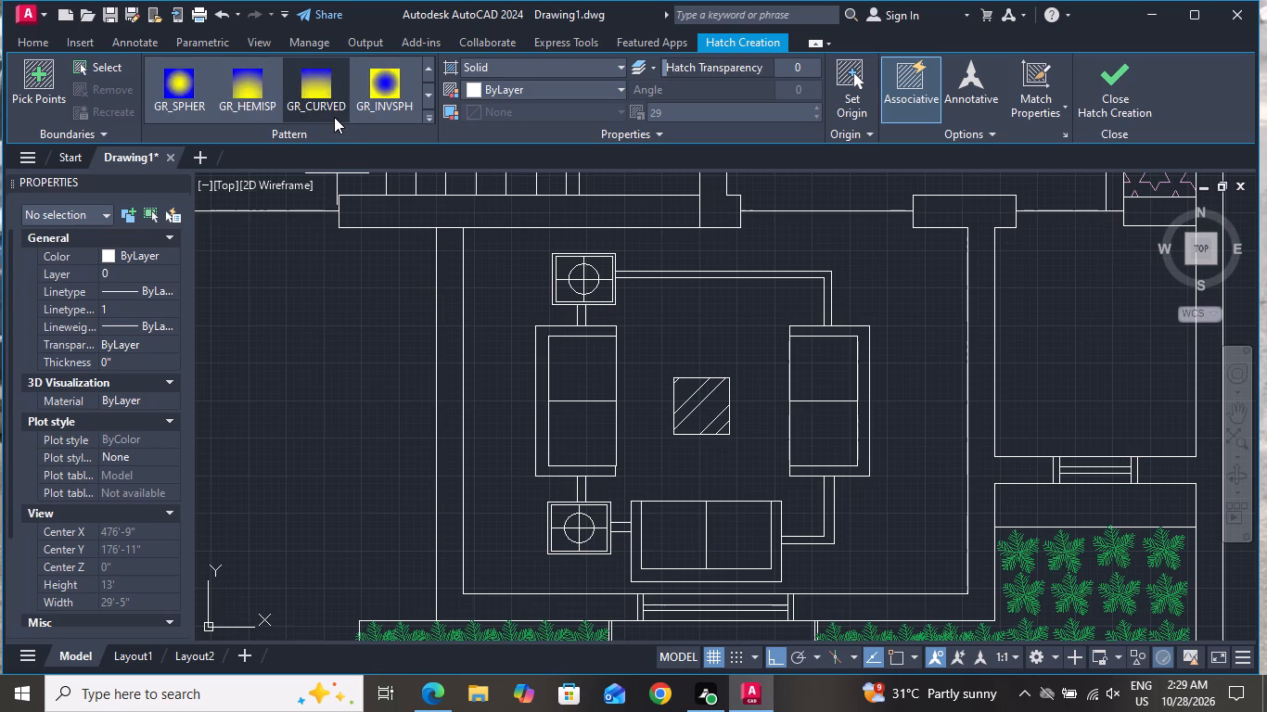
scroll(334, 117, "down", 2)
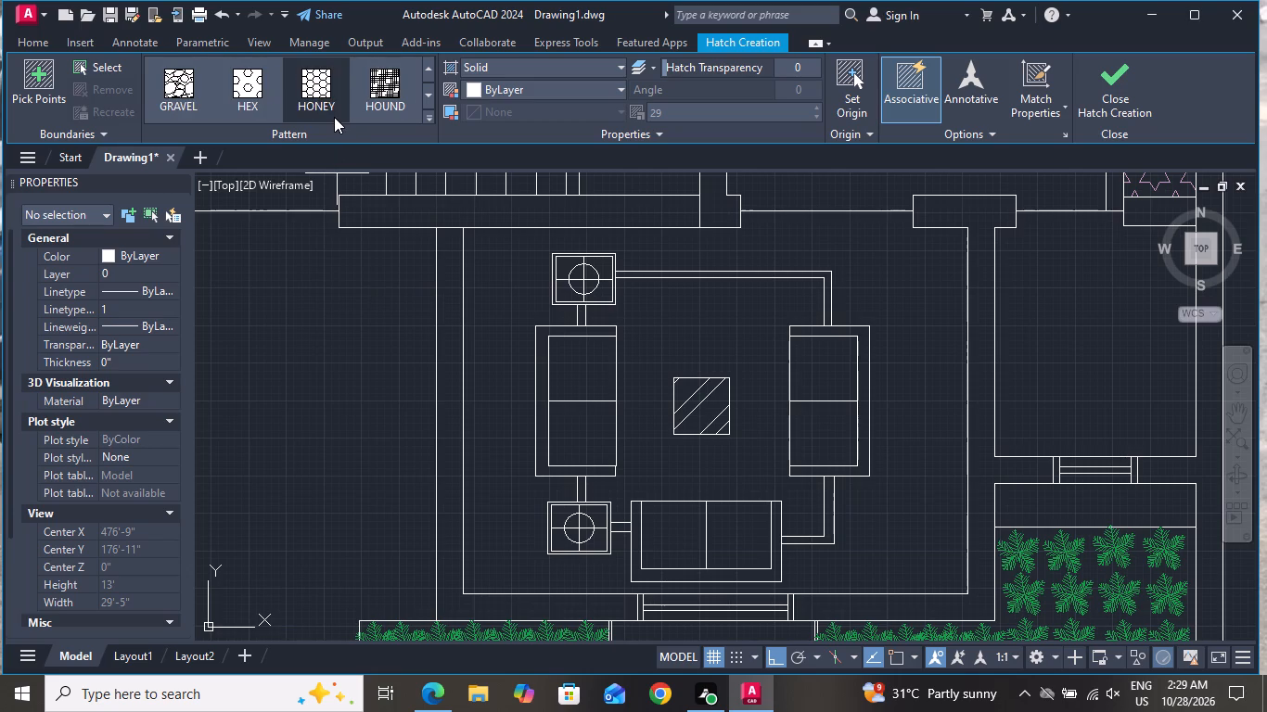
scroll(334, 117, "down", 3)
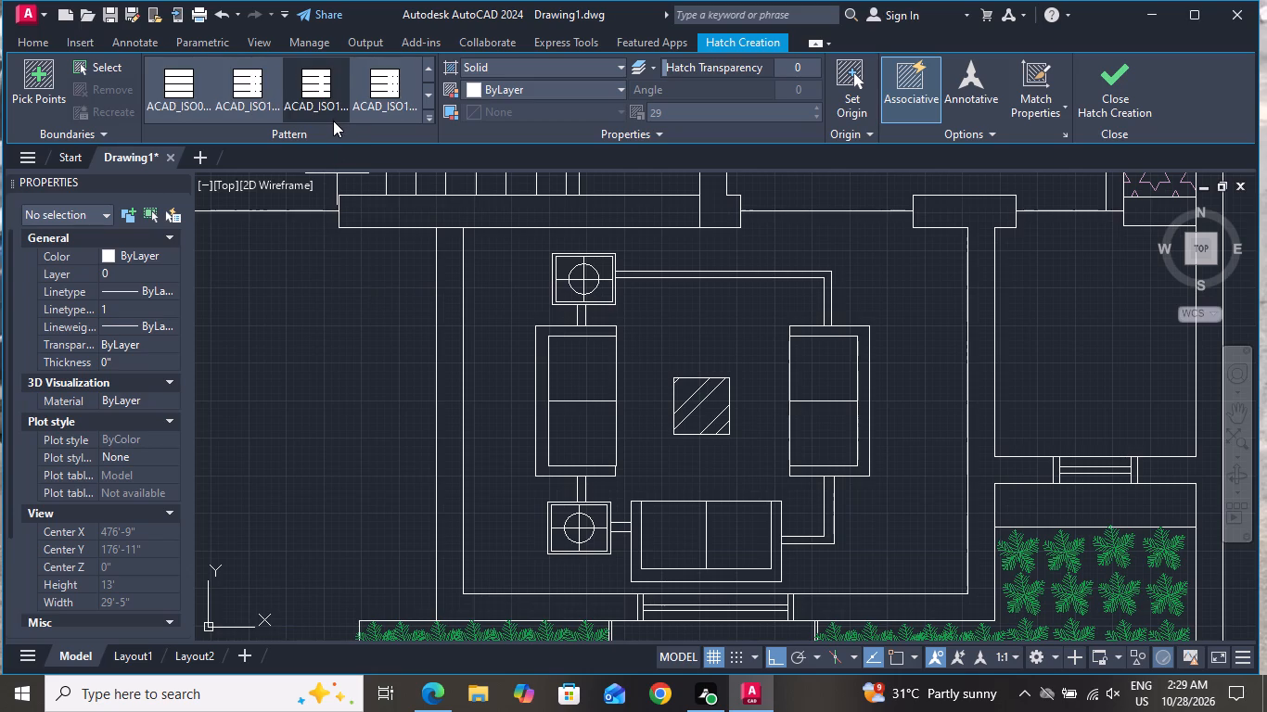
scroll(333, 121, "down", 4)
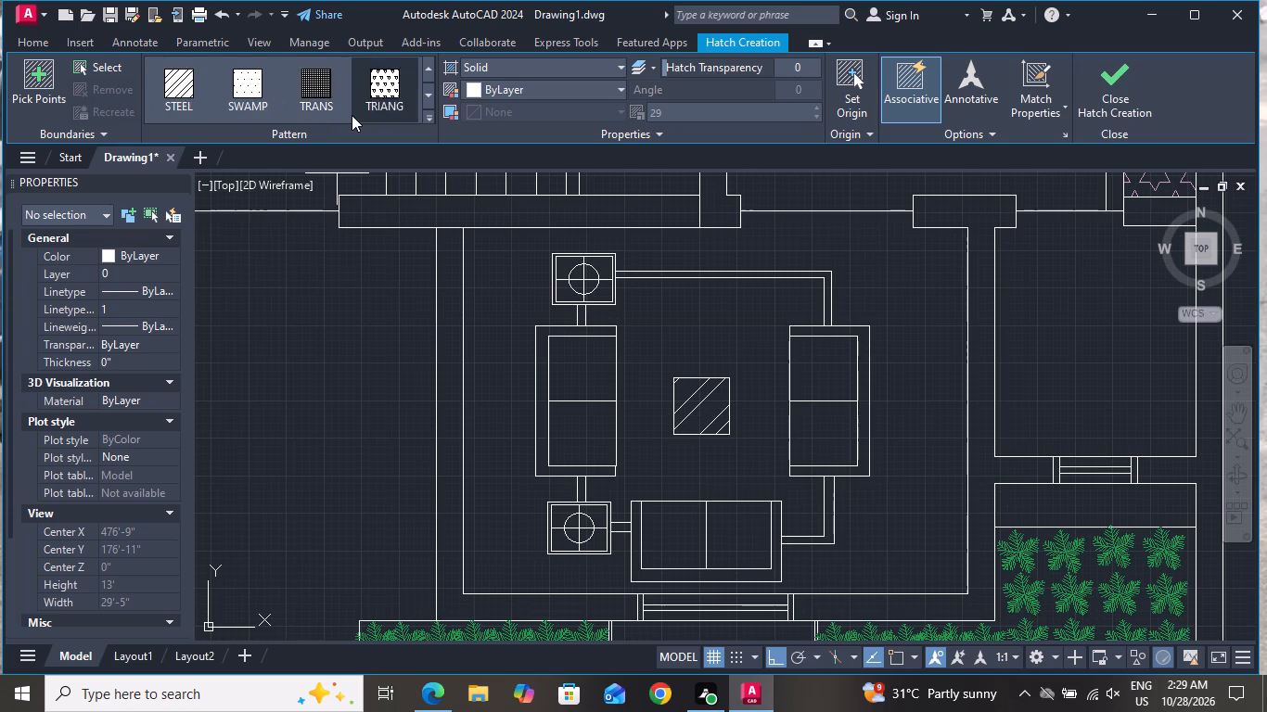
scroll(352, 115, "up", 1)
scroll(379, 112, "down", 1)
left_click(393, 83)
left_click(750, 356)
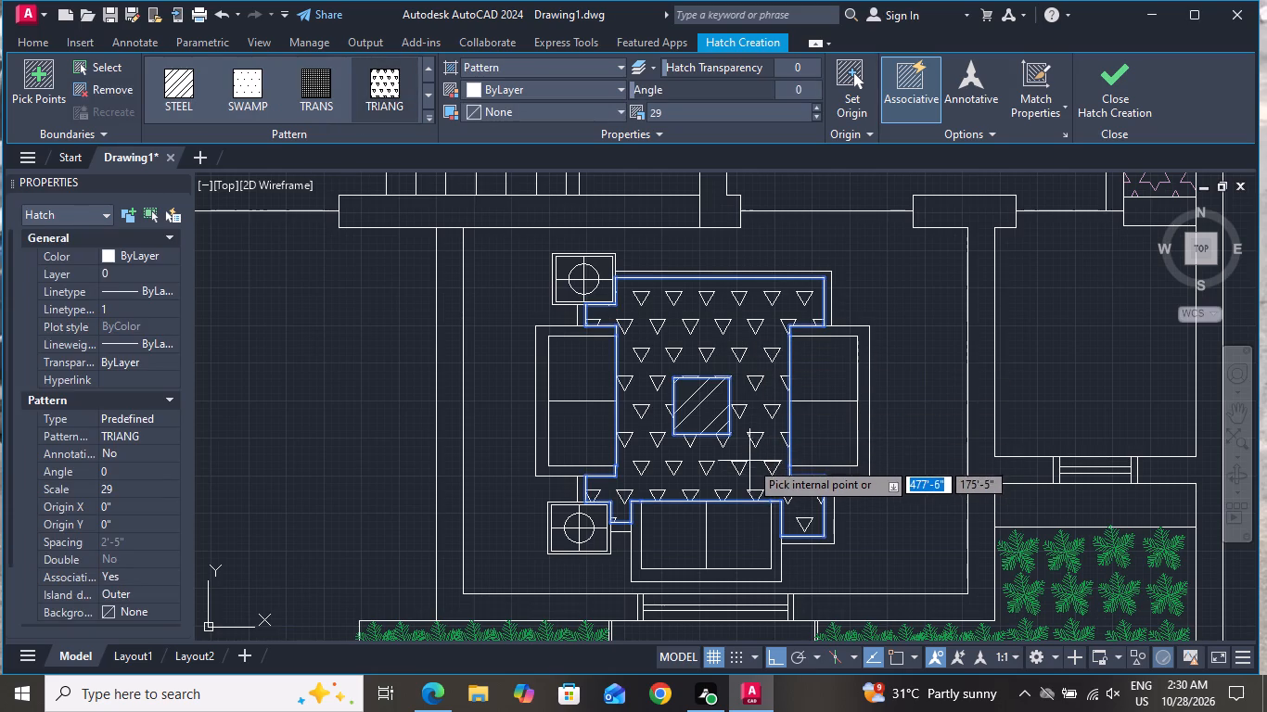
Set the triangle hatch's scale to 8 and finish the hatch.
left_click(821, 117)
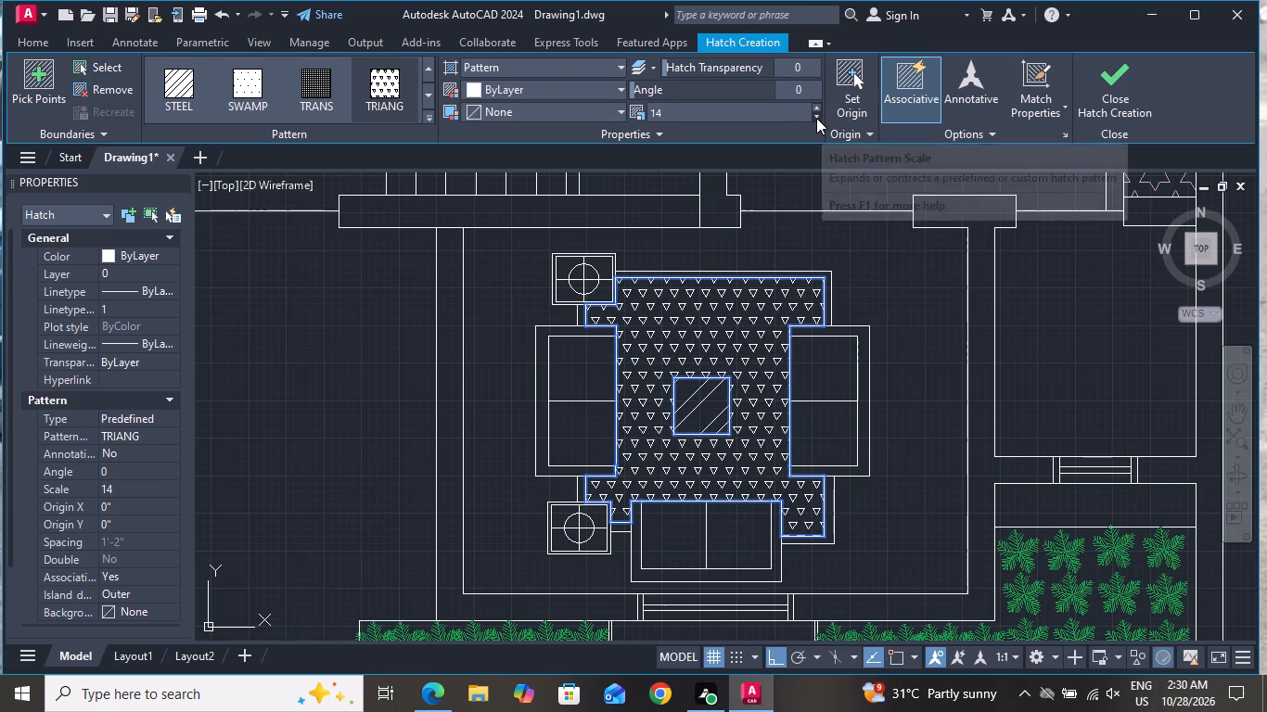
left_click(816, 117)
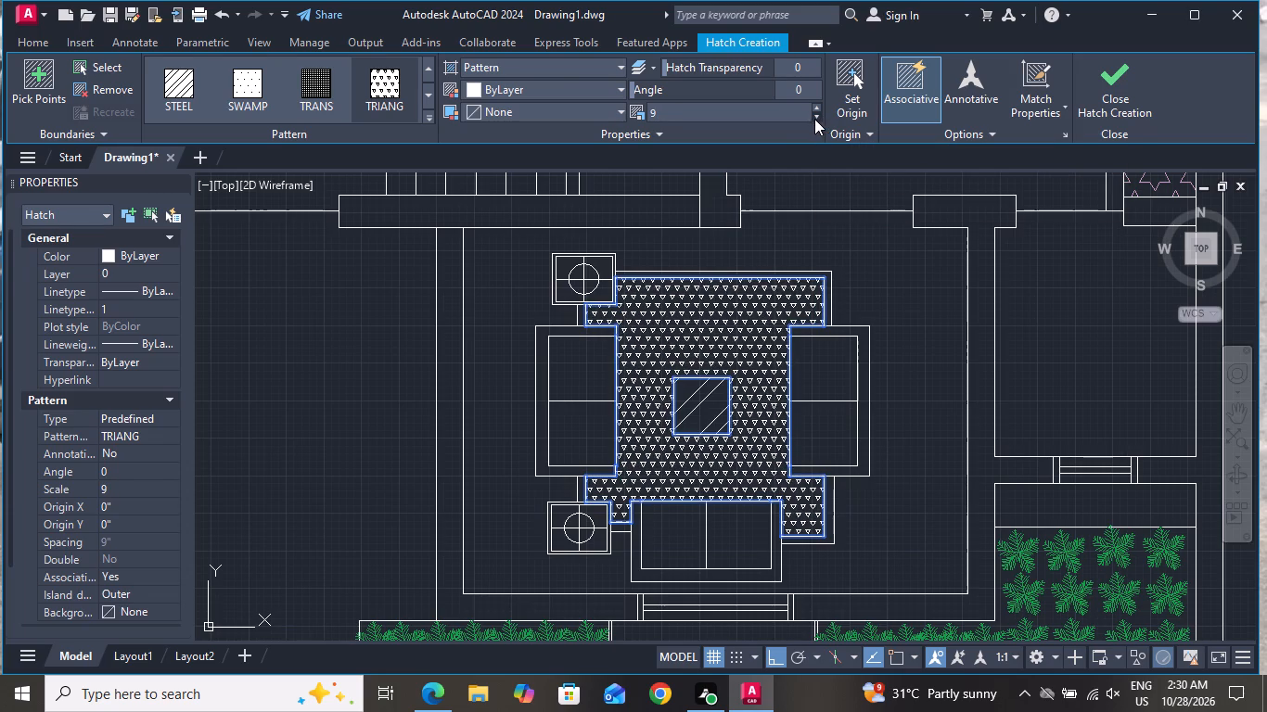
triple_click(818, 118)
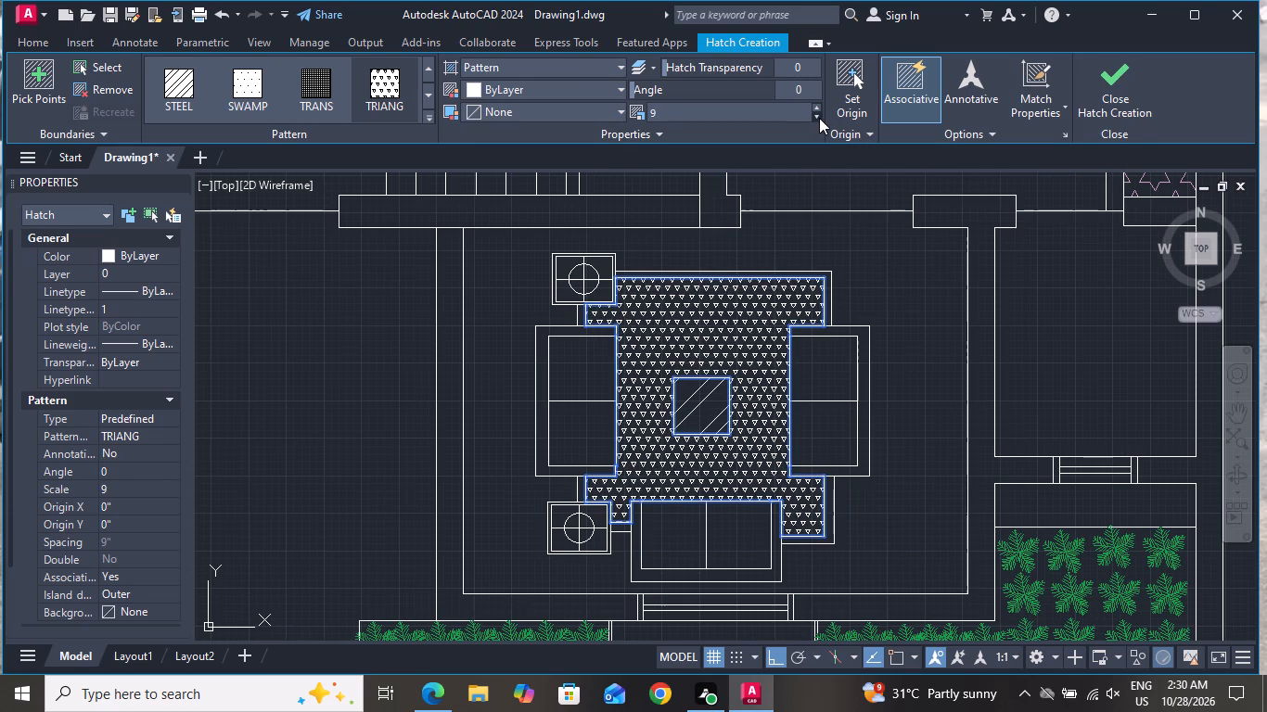
left_click(815, 114)
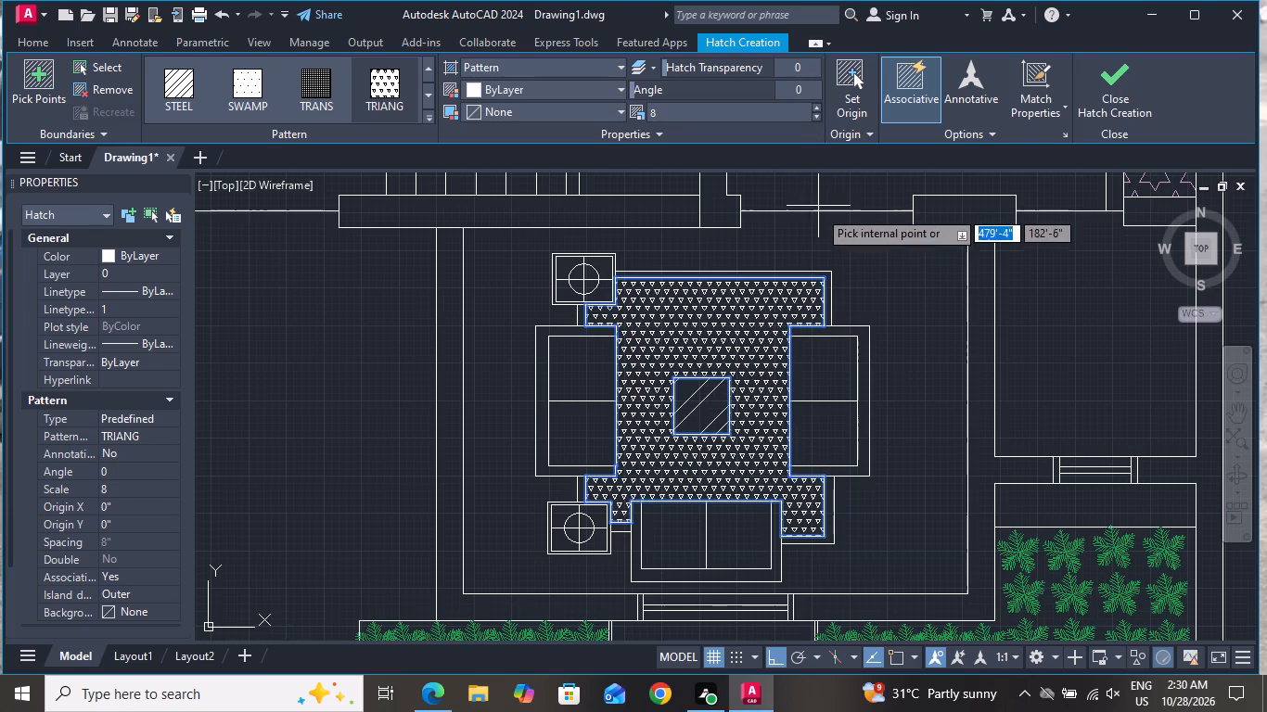
key("Escape")
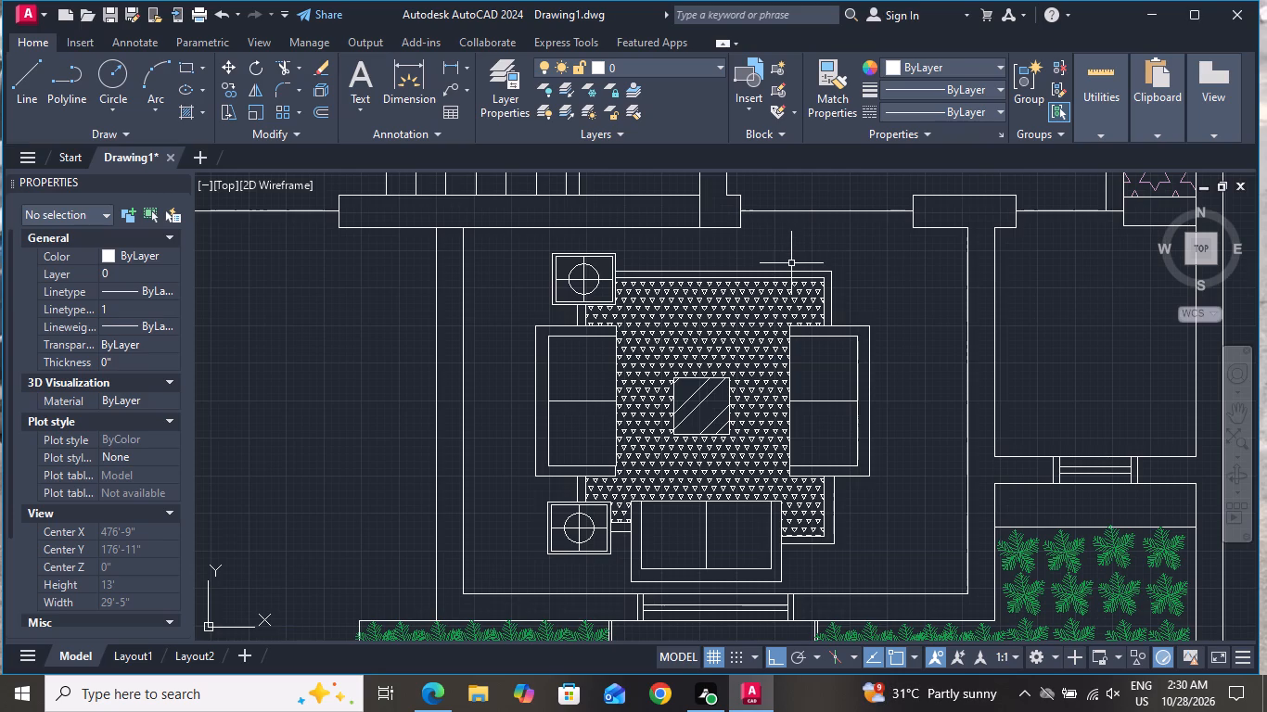
Copy the toilet from the top bathroom into the small room between the seating room and the outer east wall.
scroll(790, 269, "down", 2)
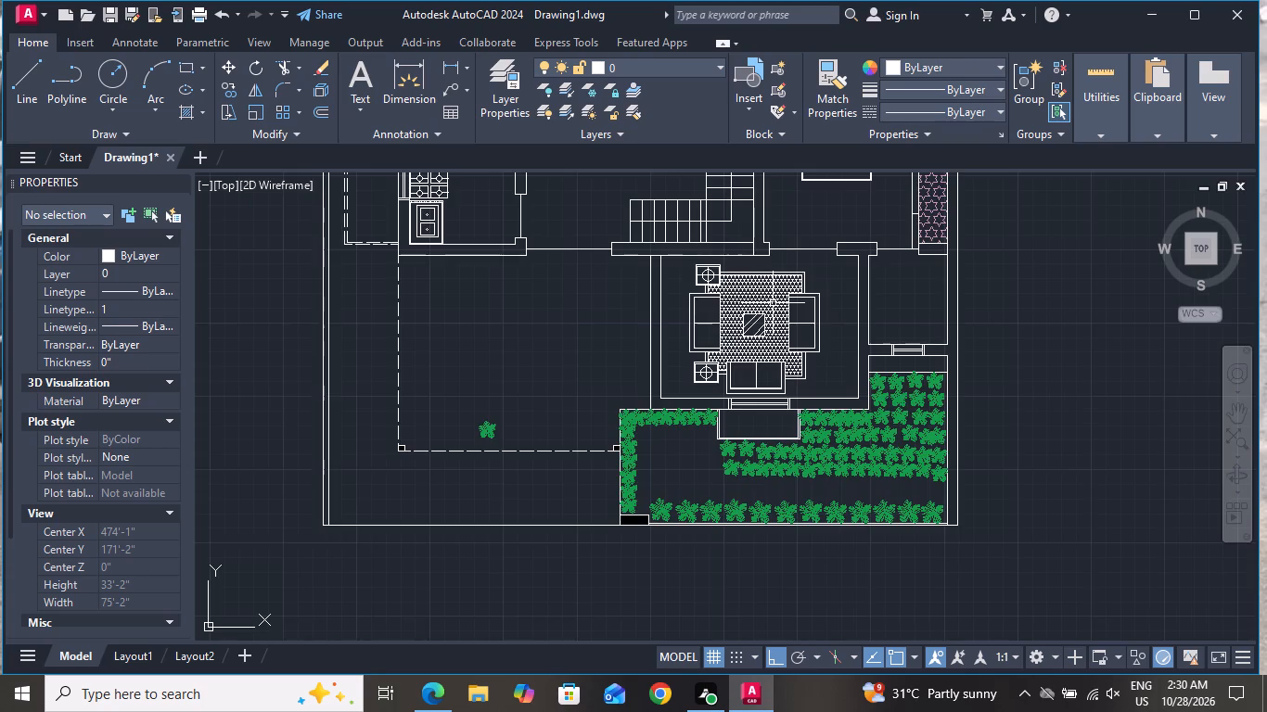
scroll(771, 314, "down", 3)
scroll(709, 194, "up", 2)
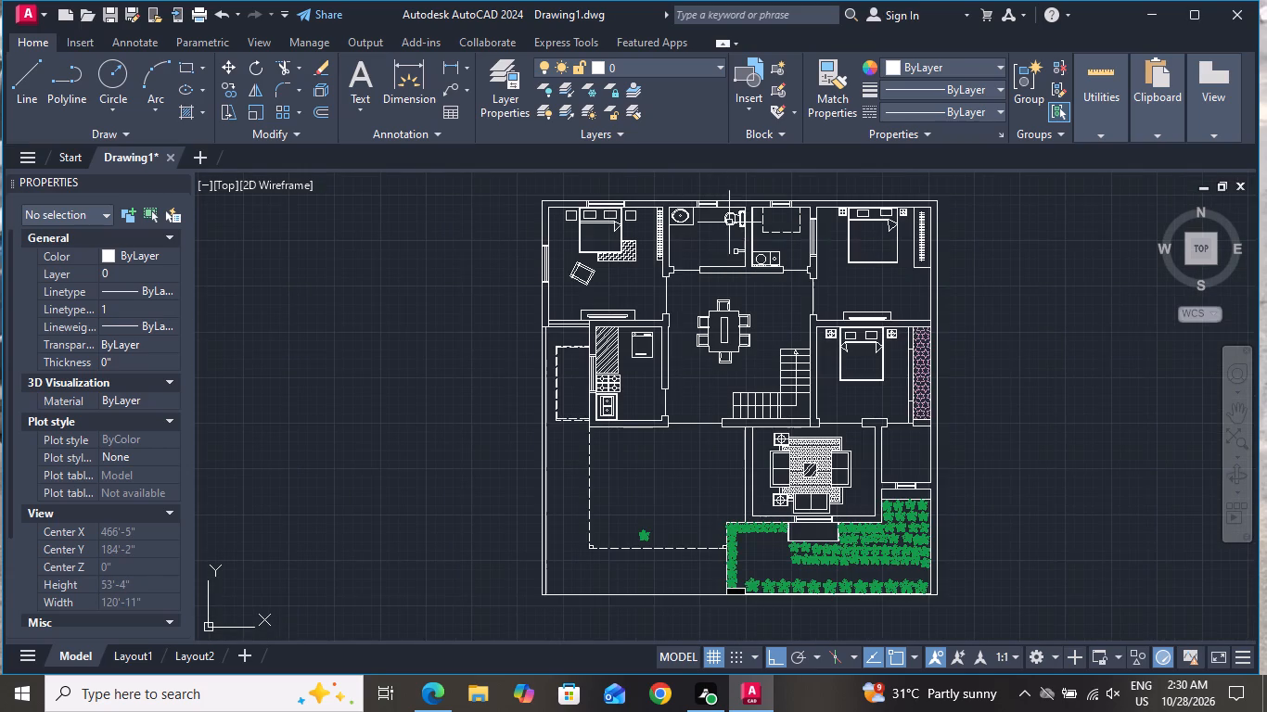
scroll(731, 222, "up", 1)
left_click(731, 222)
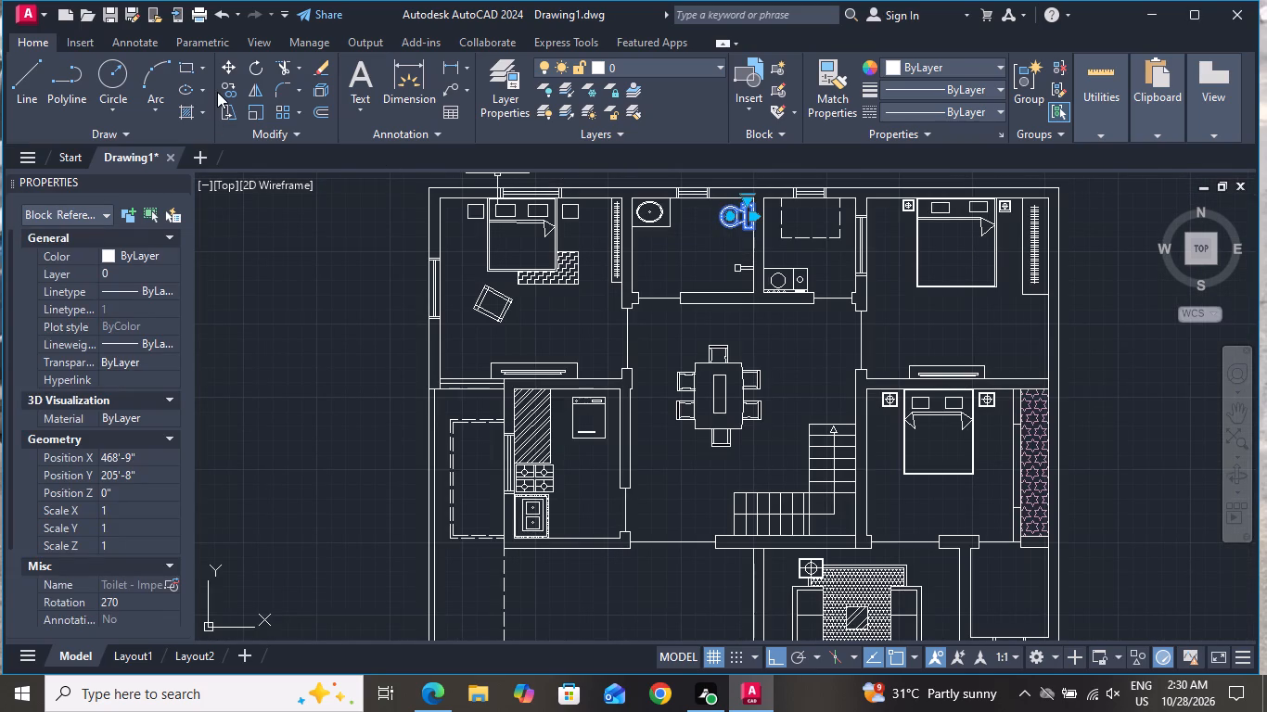
left_click(217, 92)
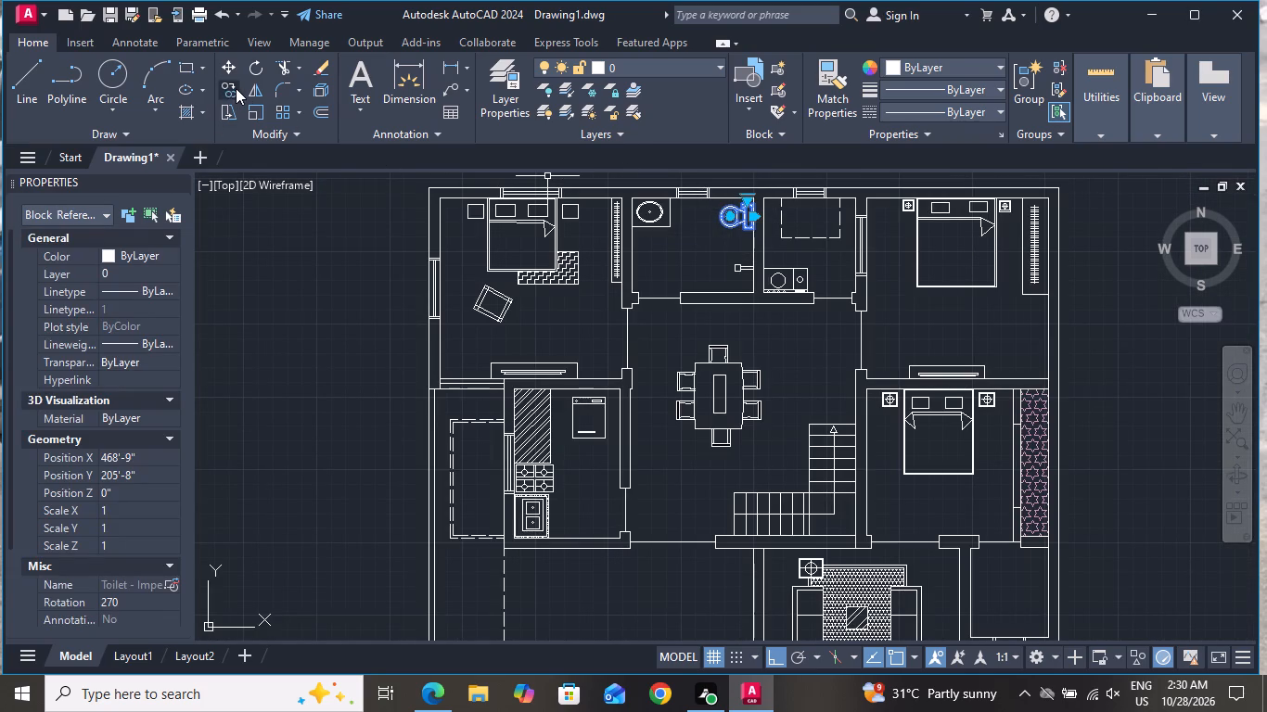
left_click(237, 87)
left_click(731, 215)
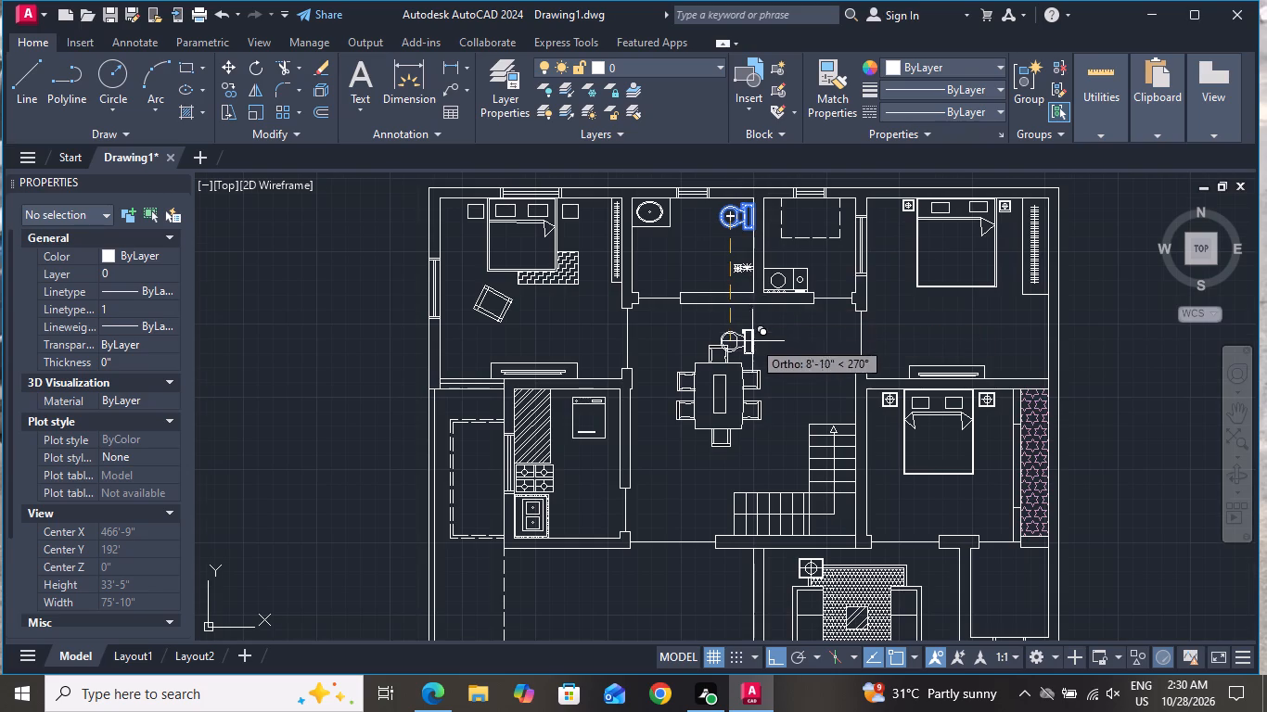
scroll(752, 350, "down", 2)
scroll(860, 437, "up", 3)
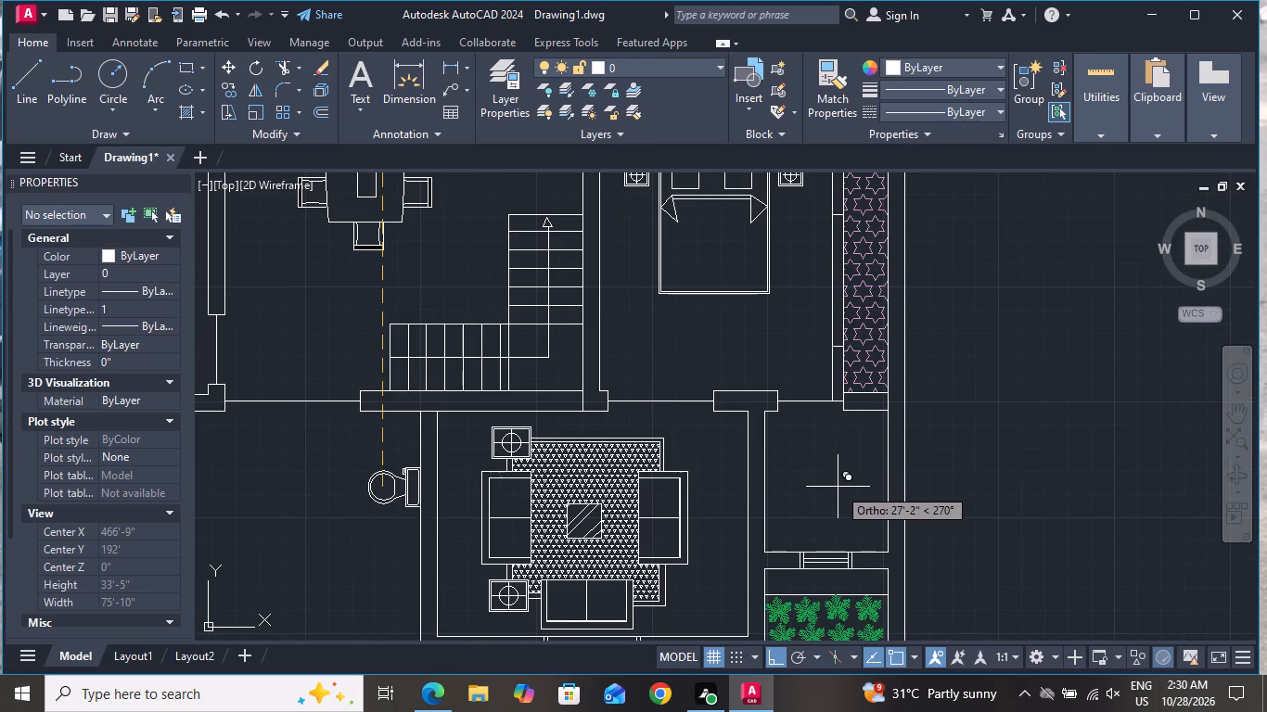
left_click(783, 652)
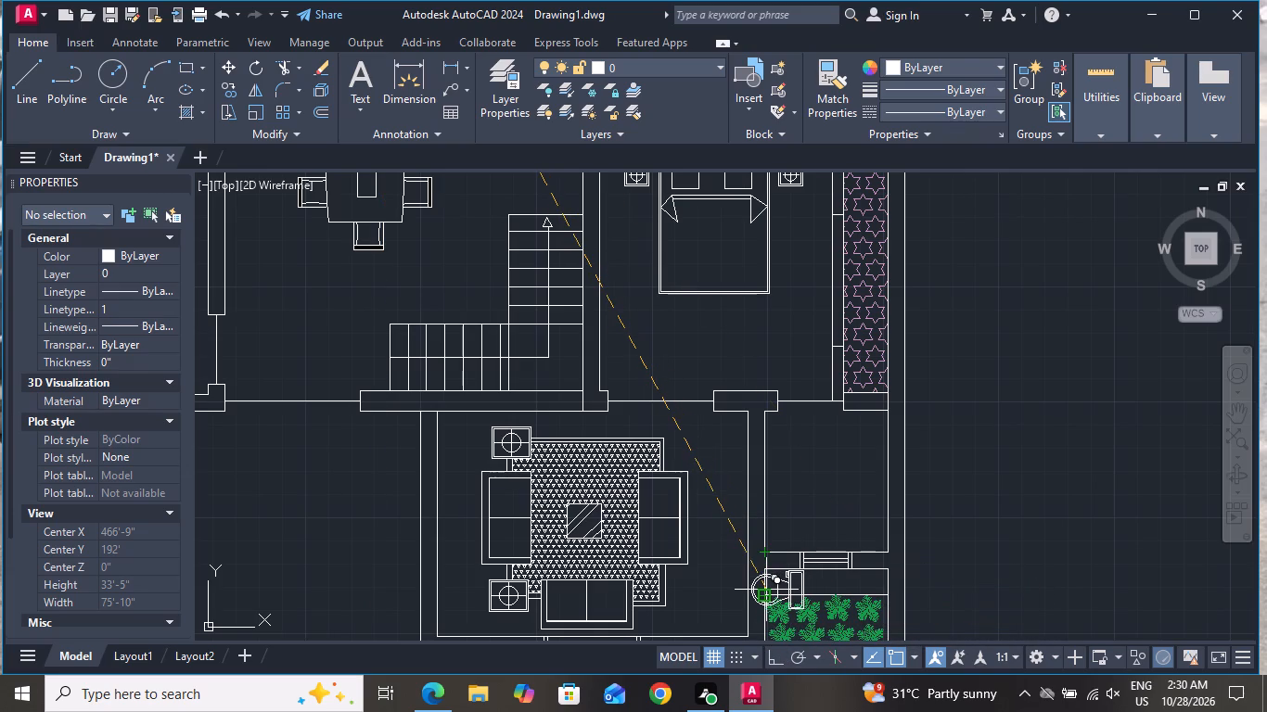
scroll(744, 538, "down", 2)
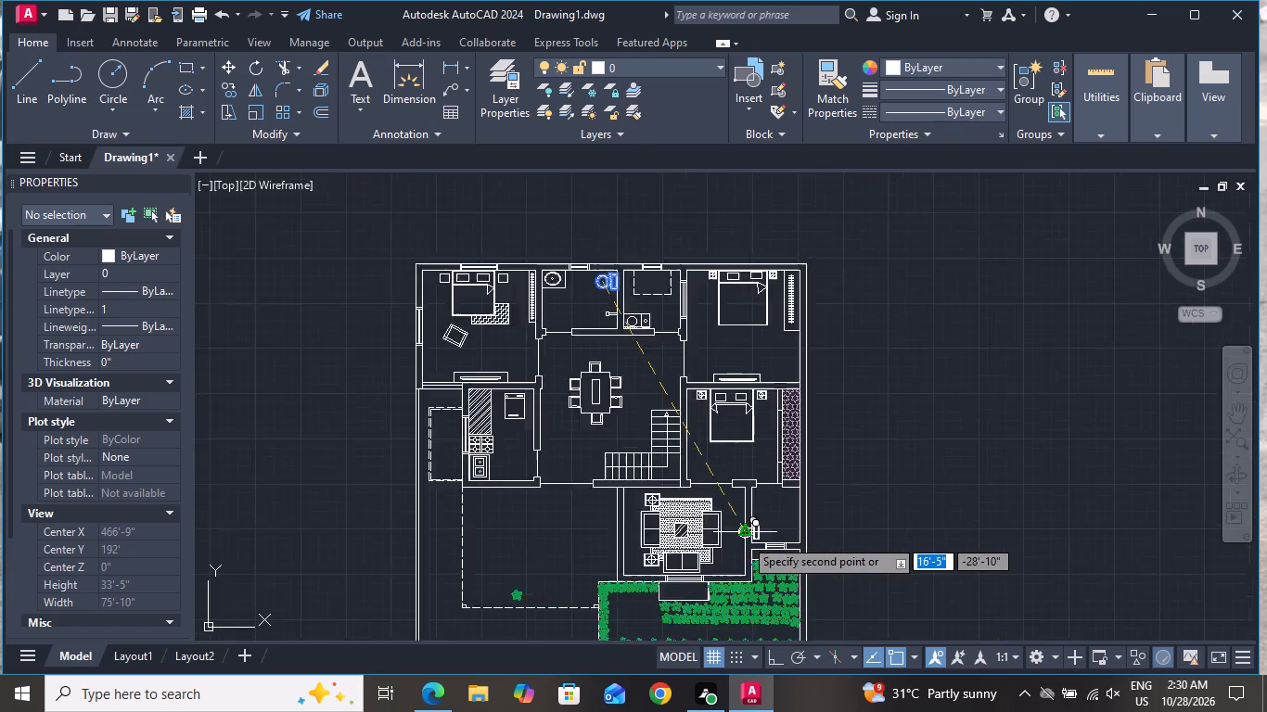
scroll(744, 538, "down", 1)
scroll(751, 530, "up", 3)
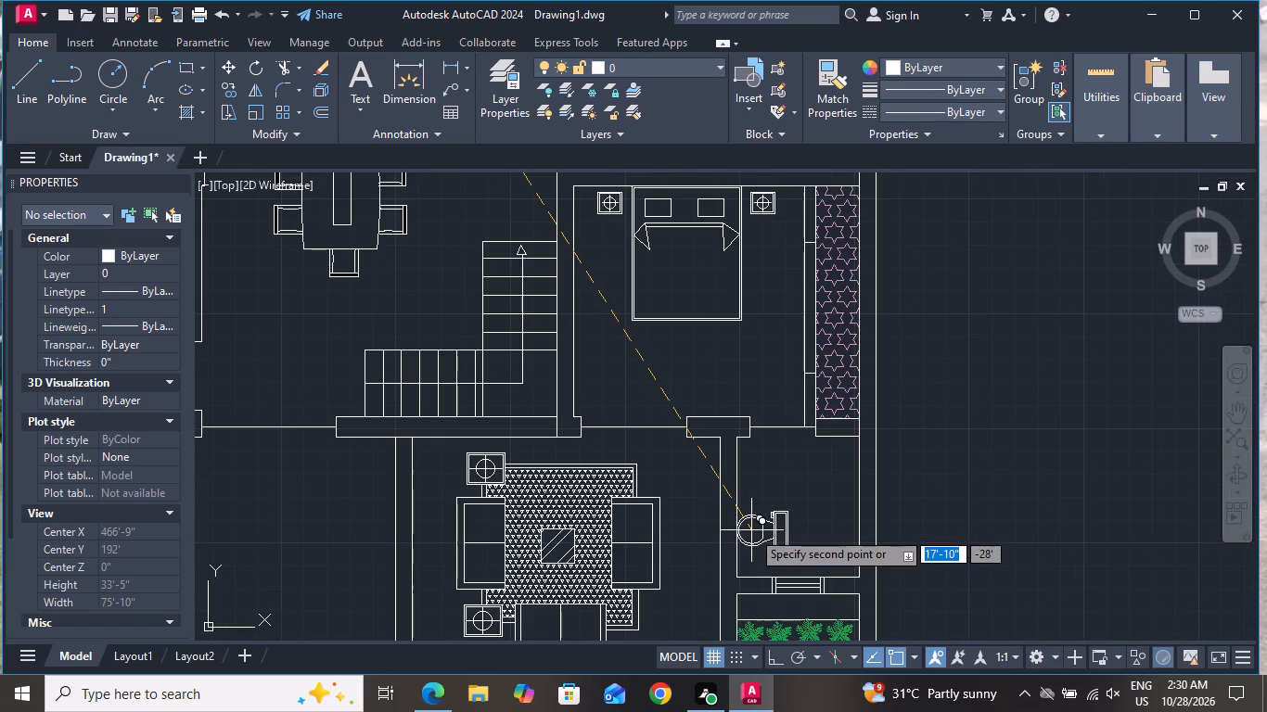
scroll(751, 537, "down", 3)
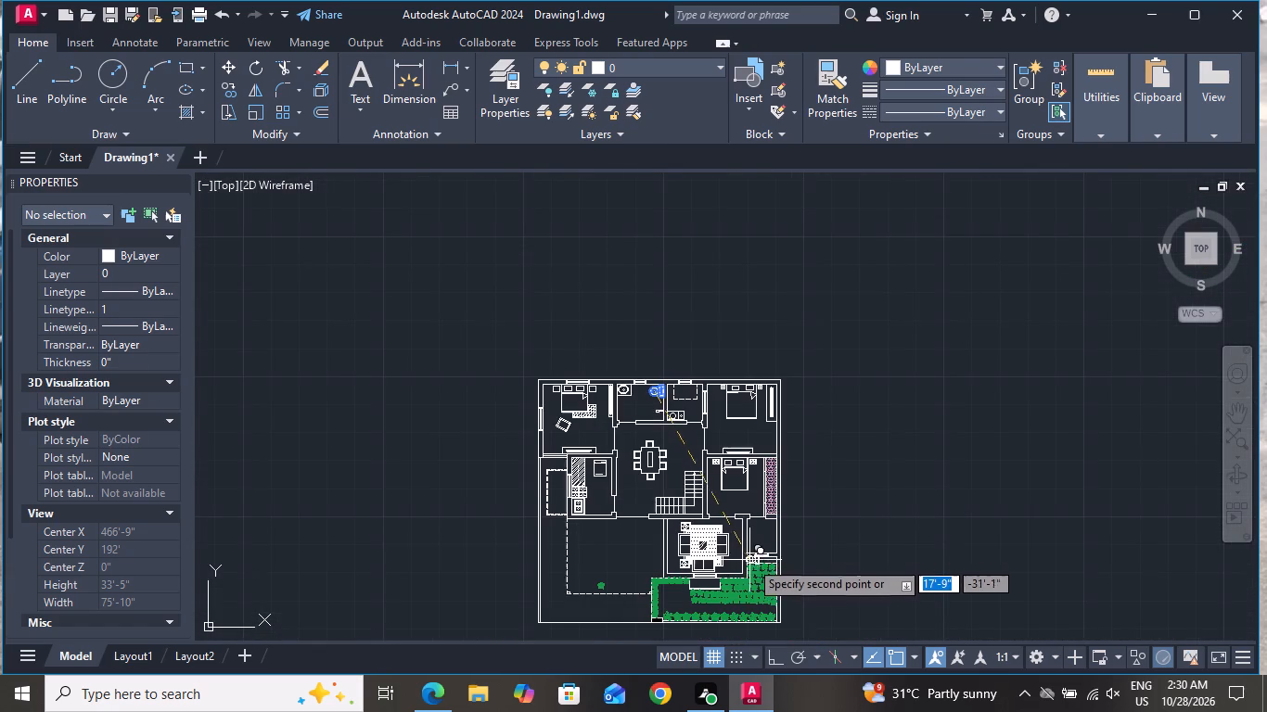
scroll(783, 578, "up", 3)
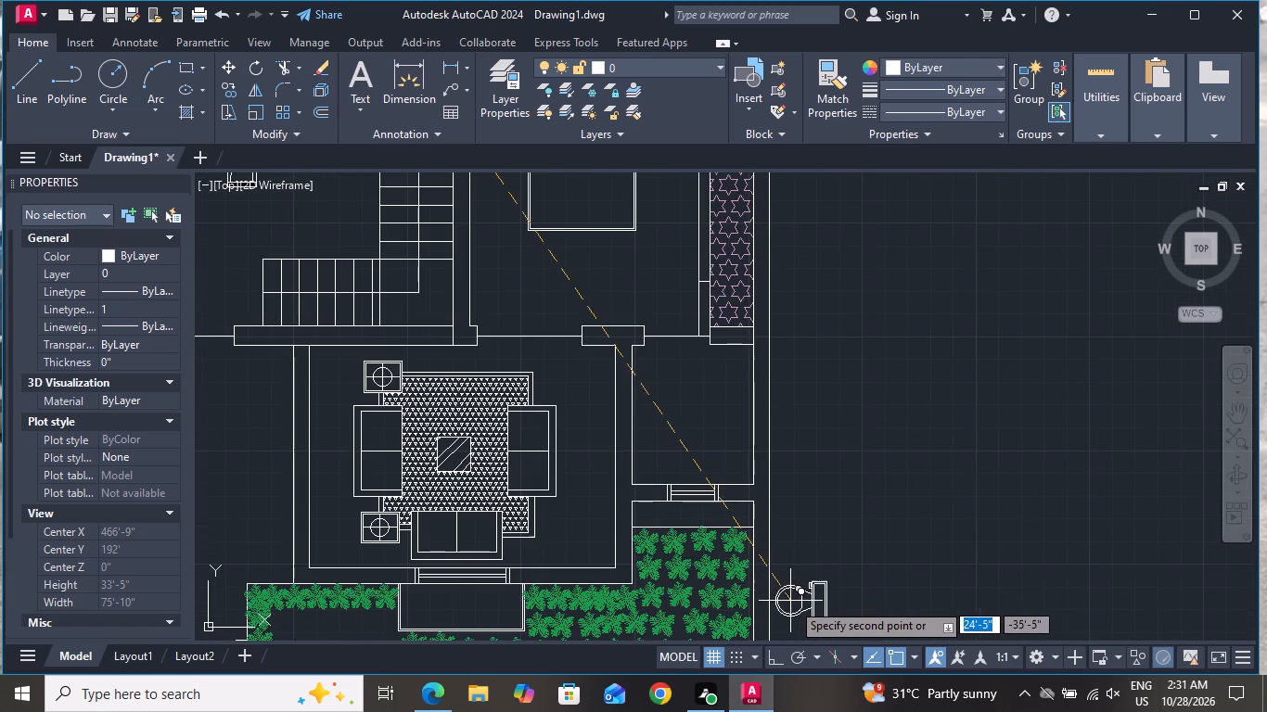
left_click(677, 402)
right_click(677, 402)
left_click(705, 432)
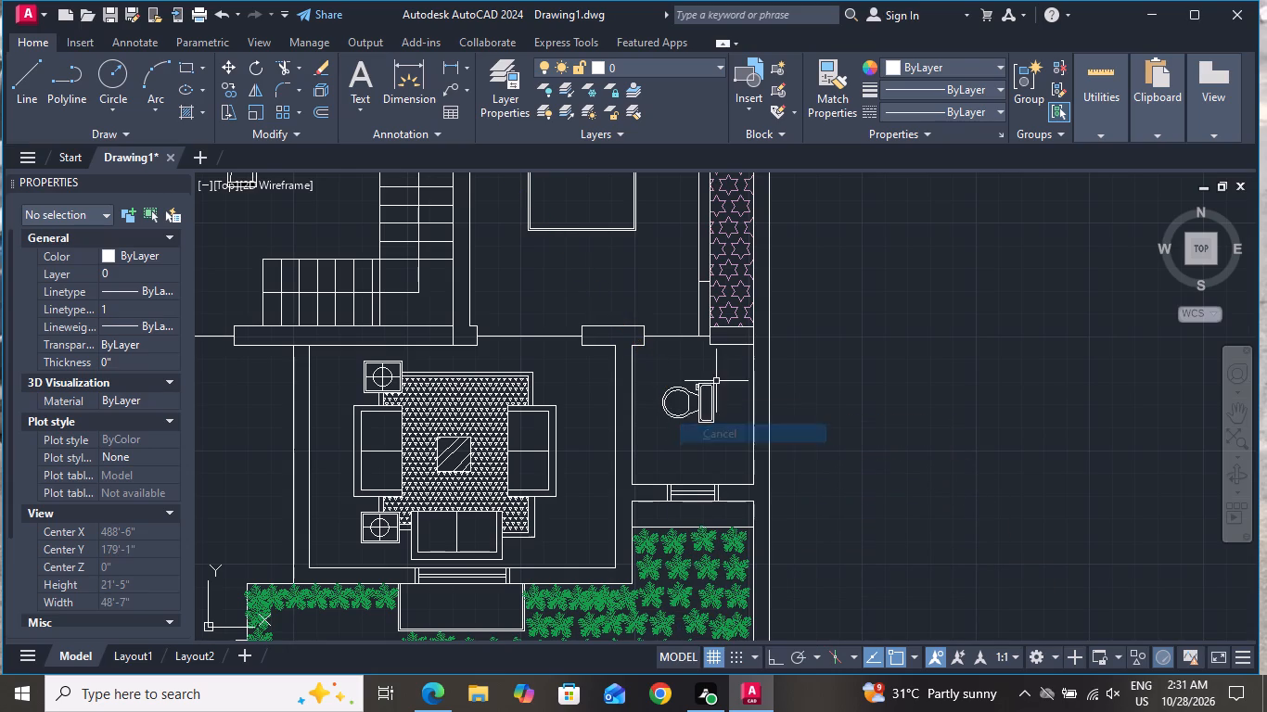
Rotate the copied toilet 270° with Ortho on so that its tank faces the small room's window wall.
left_click(716, 381)
left_click(702, 416)
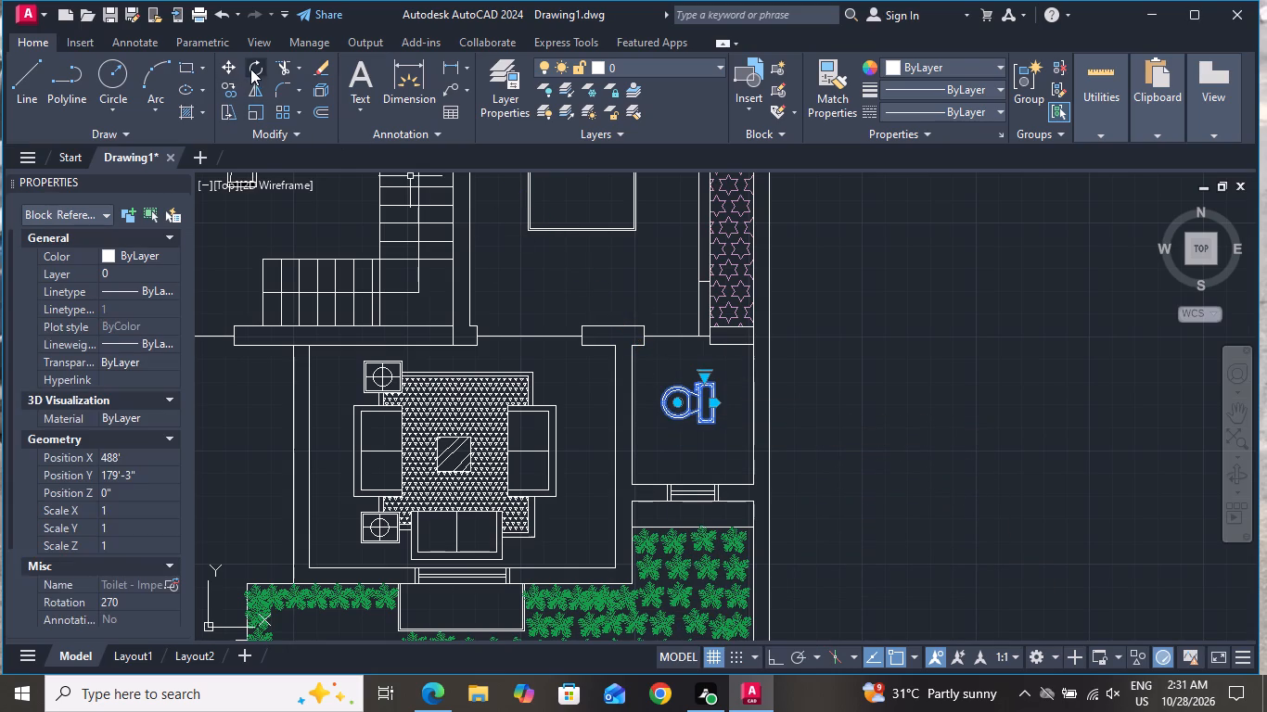
left_click(250, 69)
left_click(708, 425)
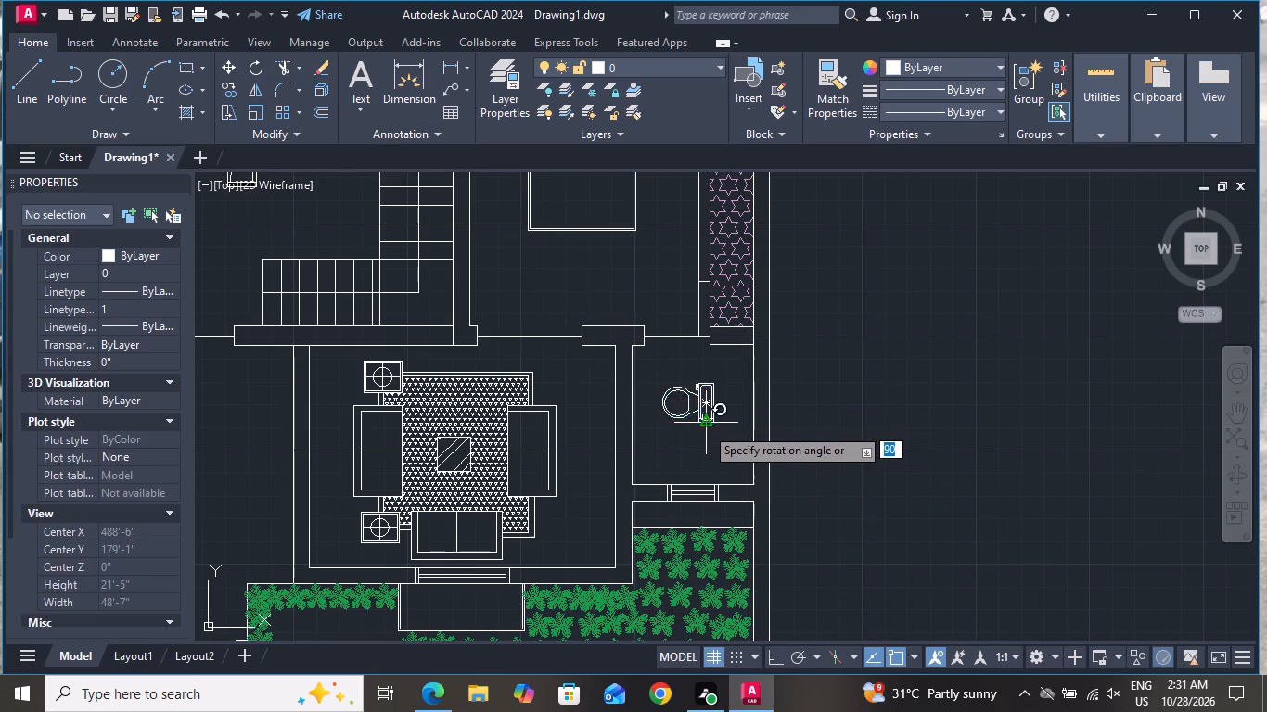
left_click(774, 655)
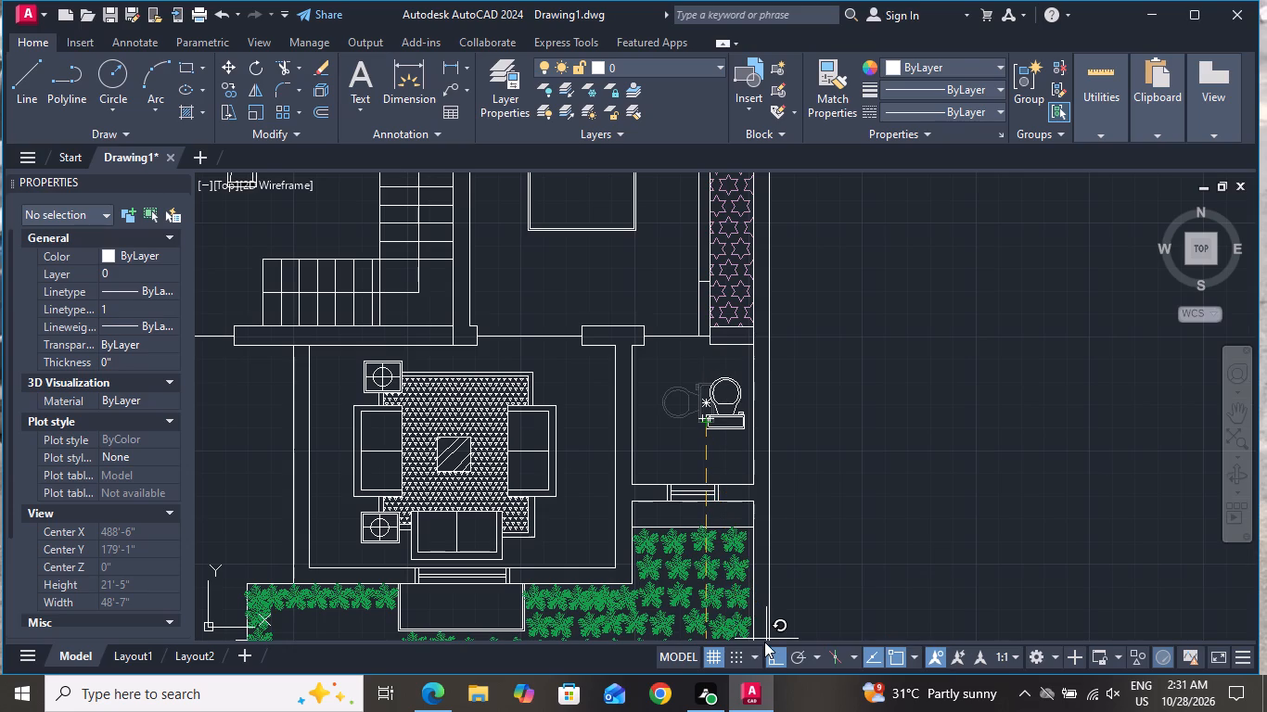
left_click(682, 464)
Move the copied toilet by its tank's back midpoint, with Ortho off, onto the small room's lower wall at the window.
left_click(714, 425)
left_click(708, 425)
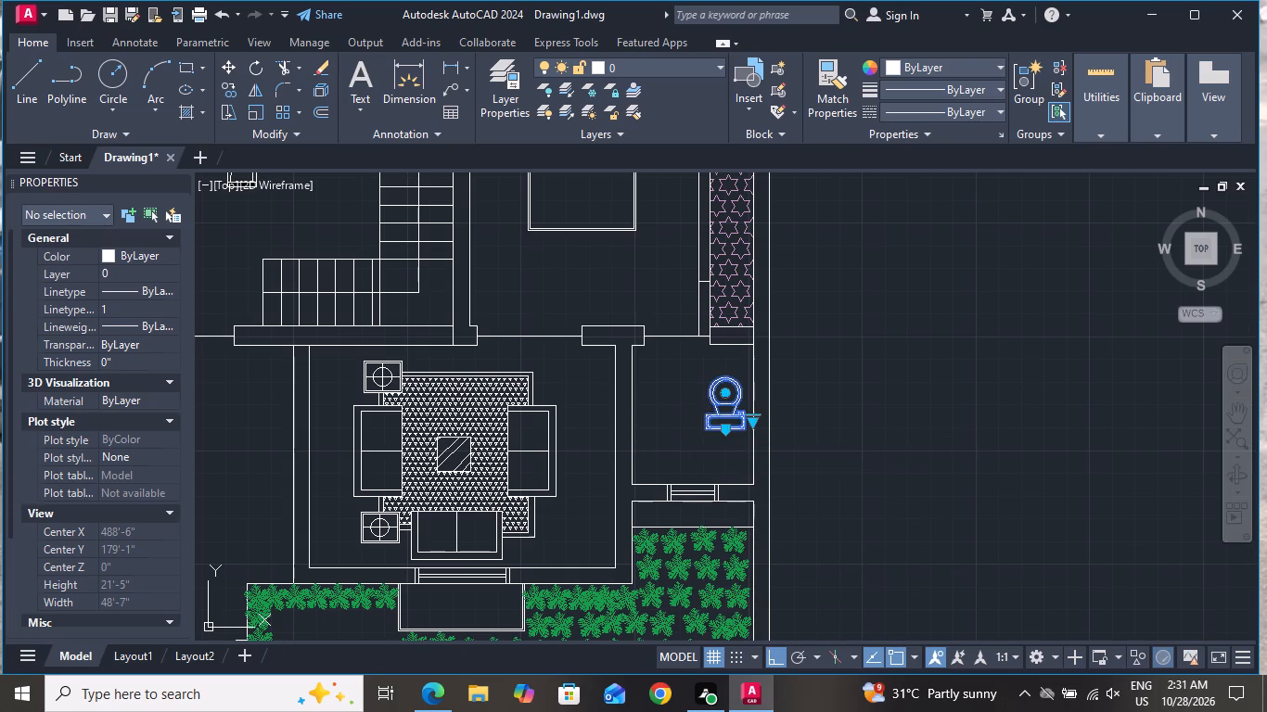
left_click(232, 72)
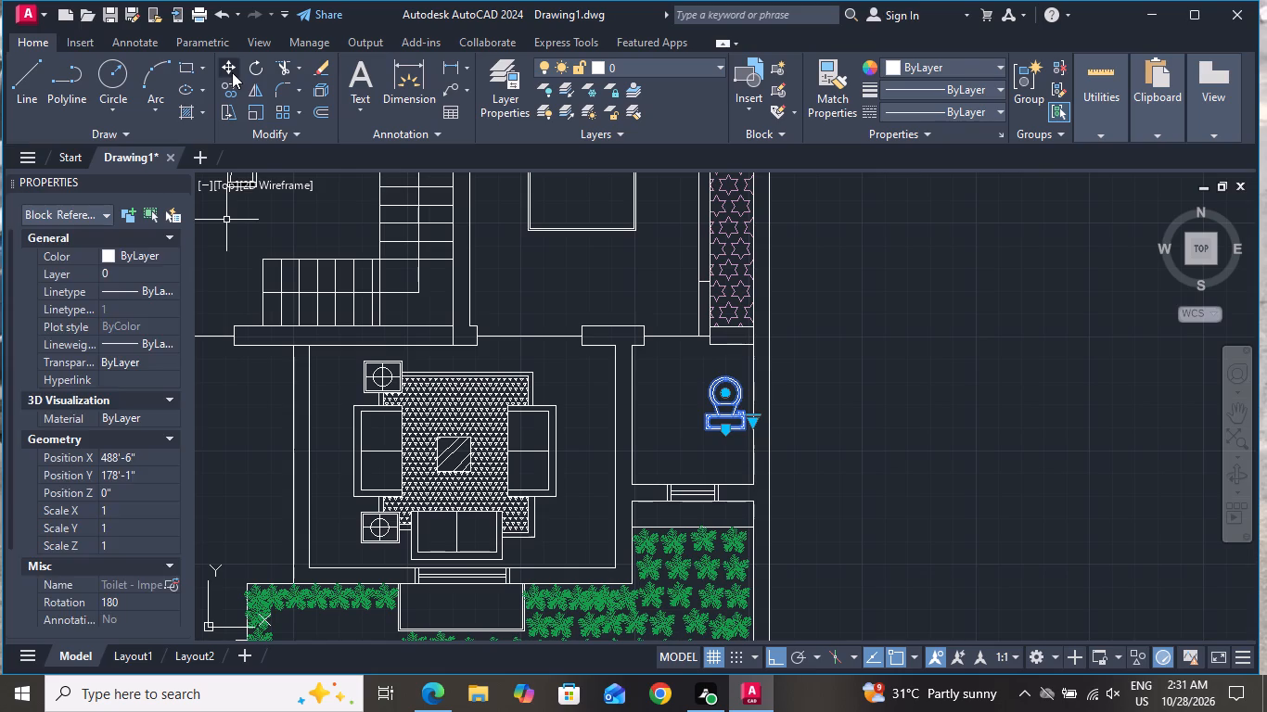
left_click(728, 434)
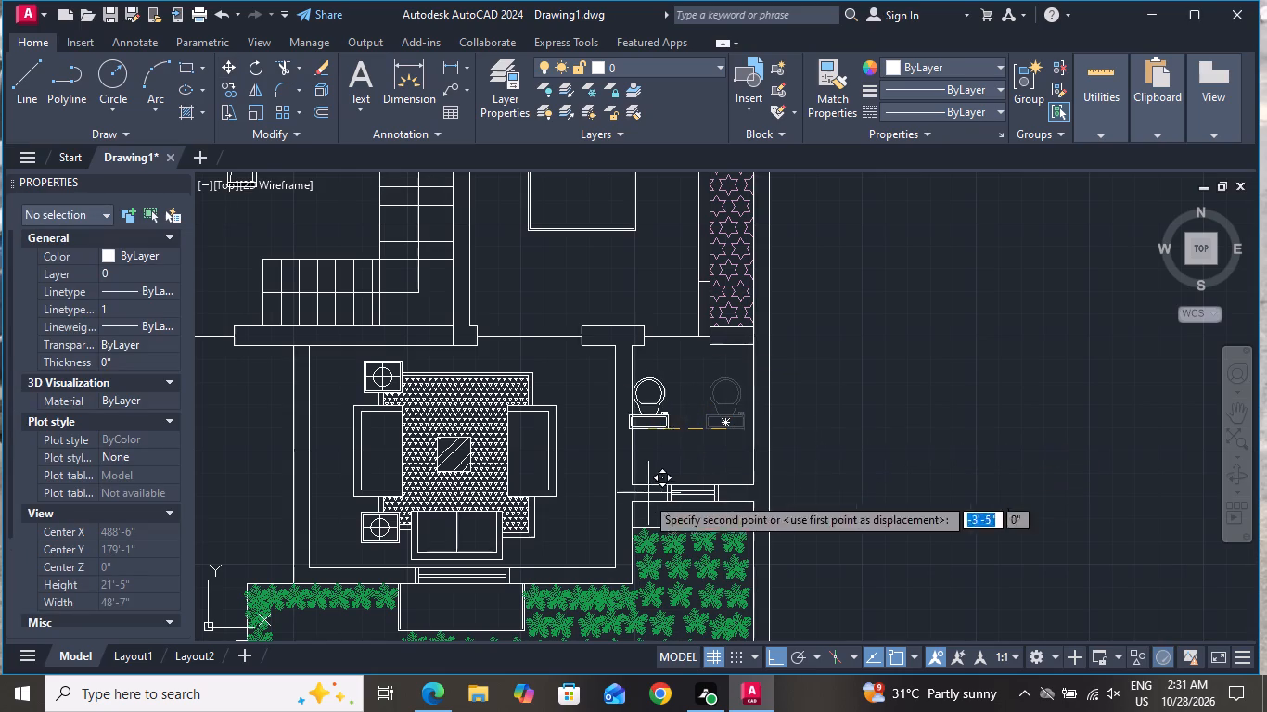
left_click(773, 648)
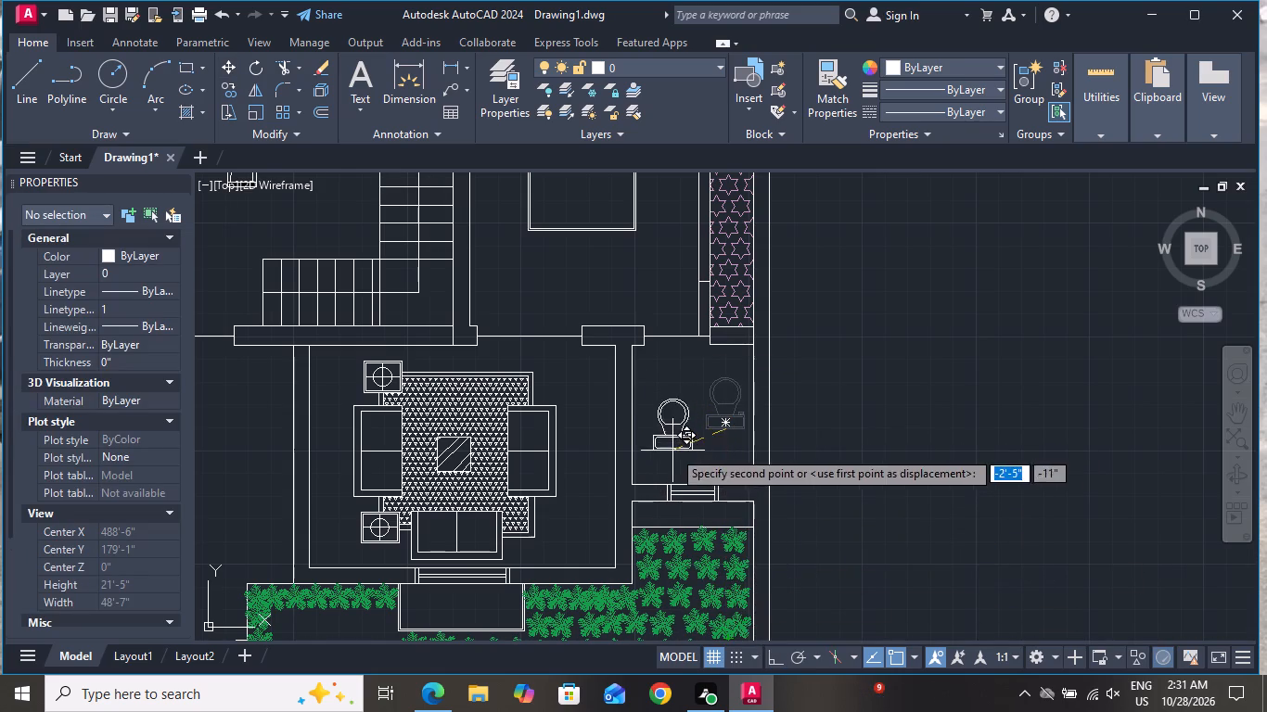
scroll(668, 451, "up", 3)
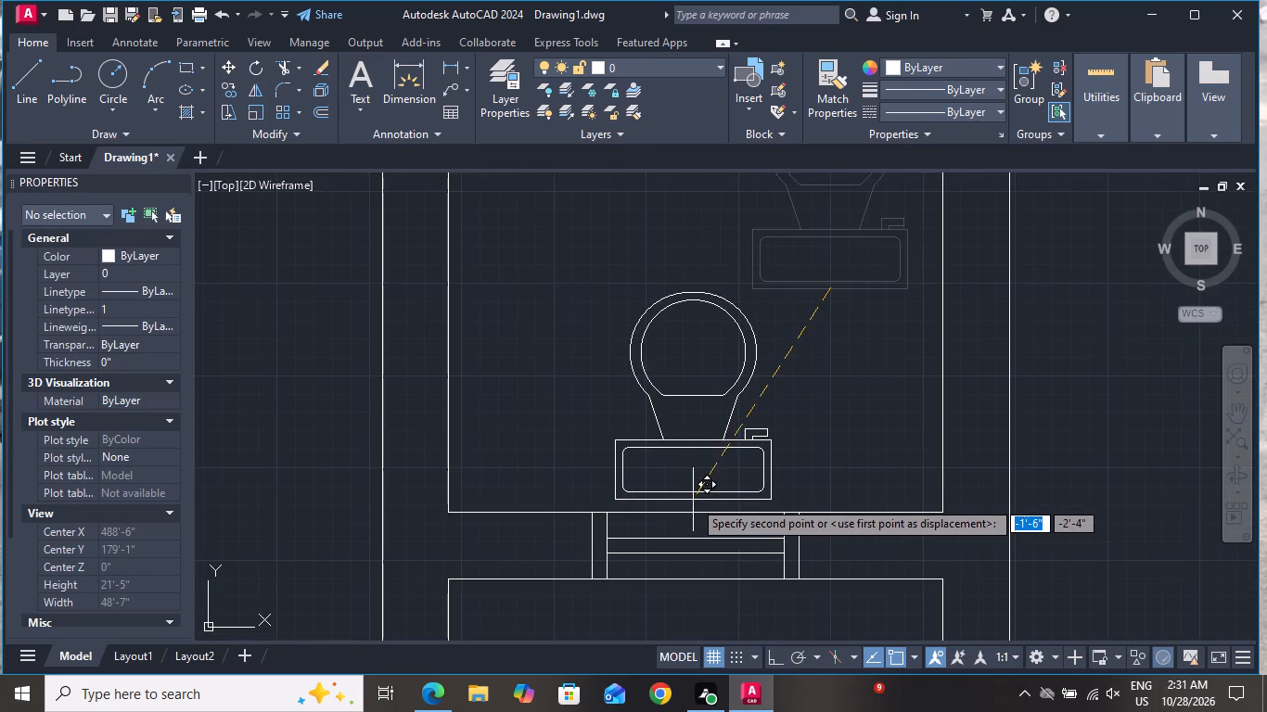
left_click(692, 508)
Copy the oval washbasin with its counter lines from the top bathroom into the small room, above the new toilet.
scroll(696, 442, "down", 2)
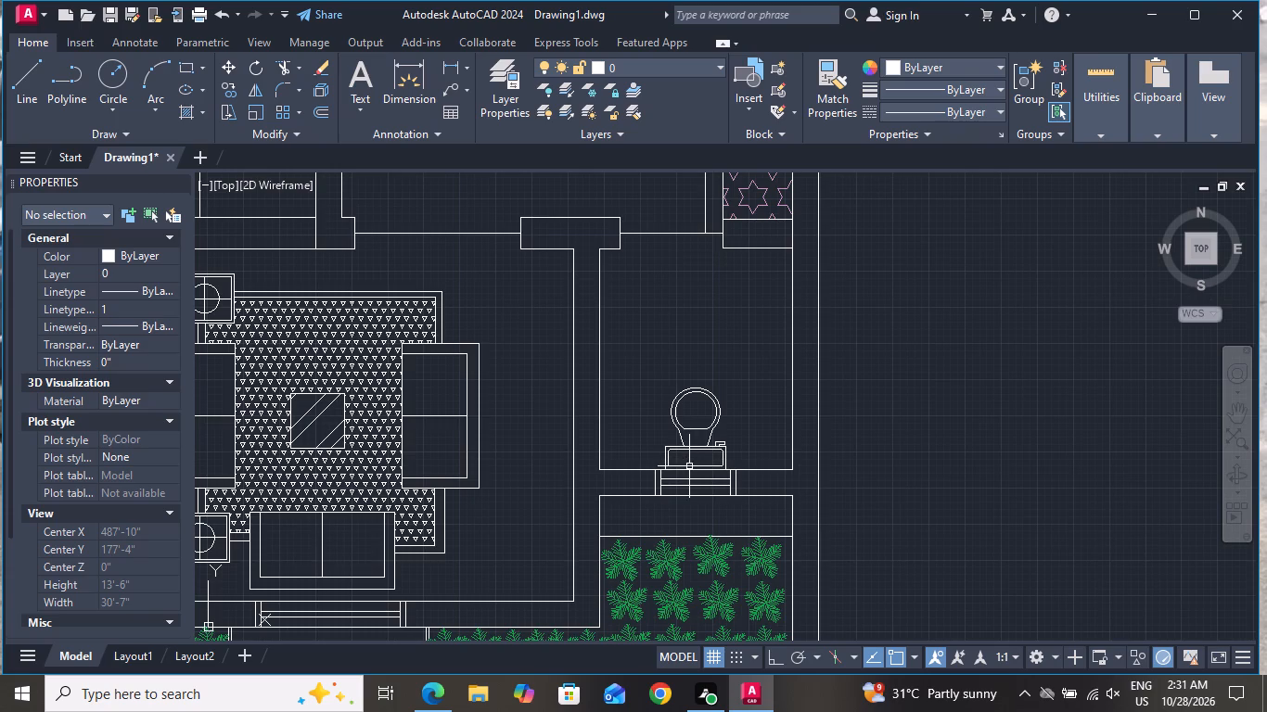
scroll(730, 529, "down", 3)
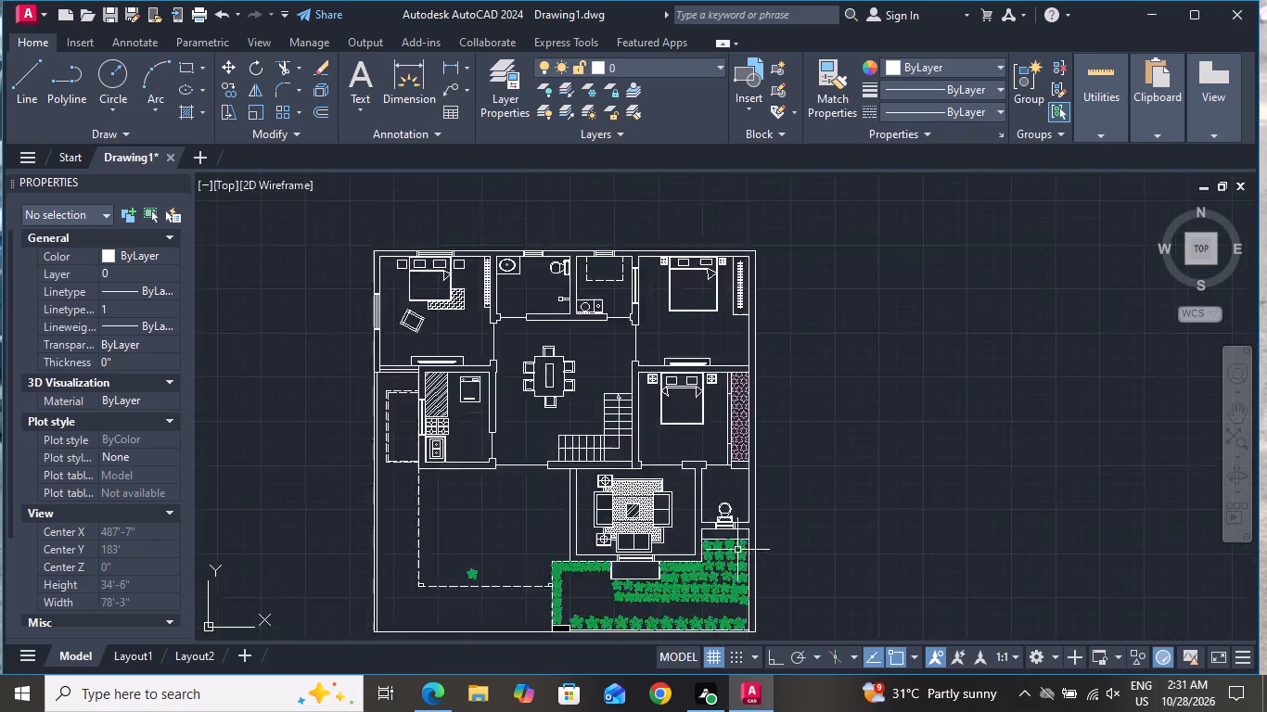
scroll(739, 552, "down", 1)
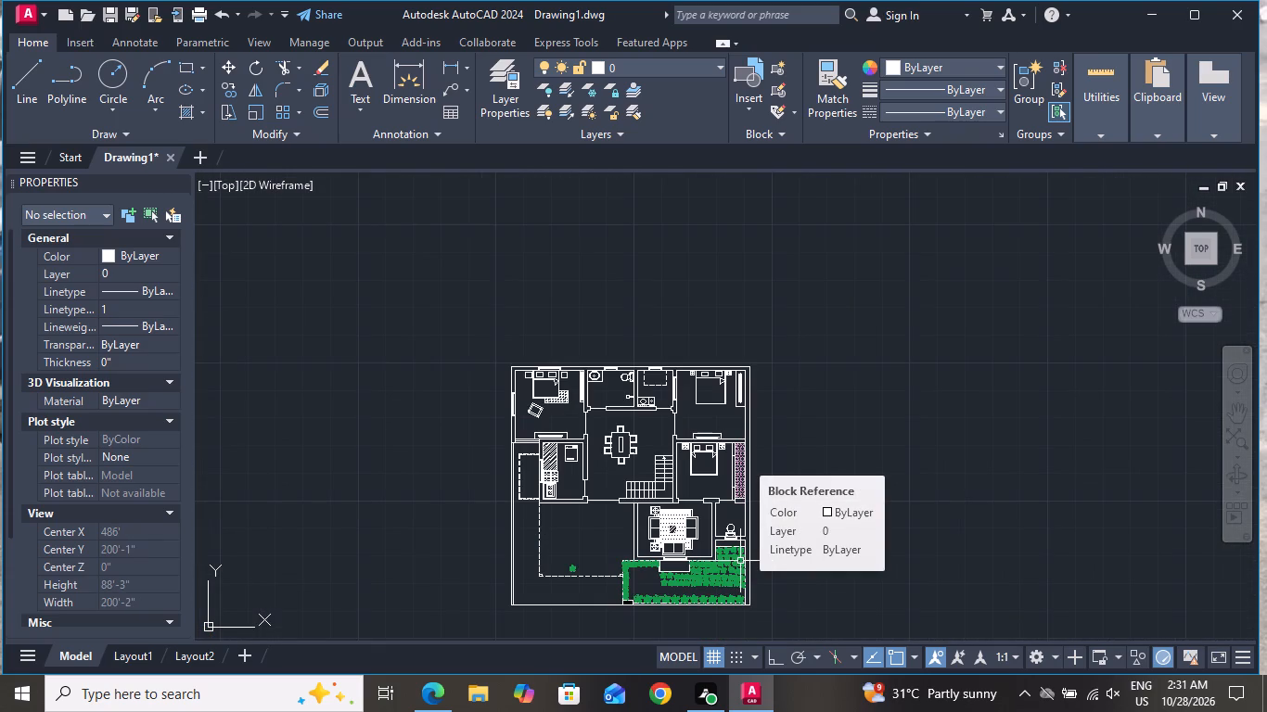
scroll(740, 552, "down", 2)
scroll(694, 502, "up", 2)
scroll(641, 434, "up", 3)
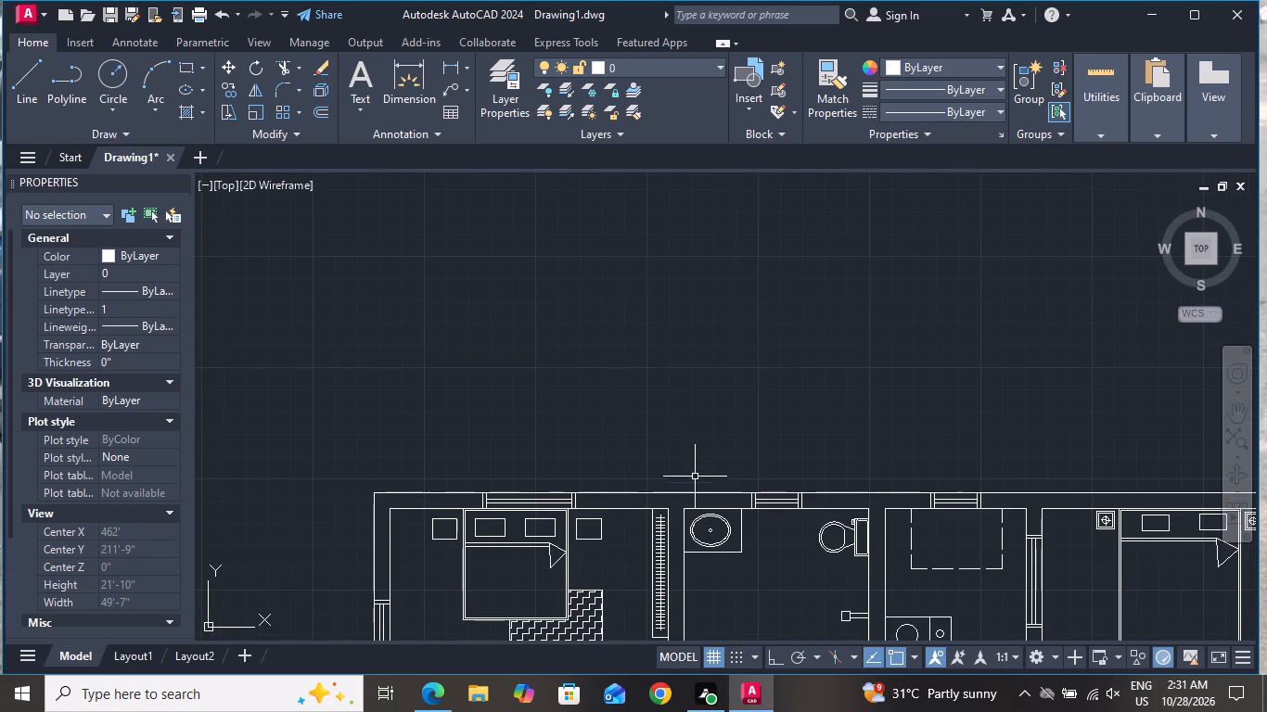
left_click(752, 516)
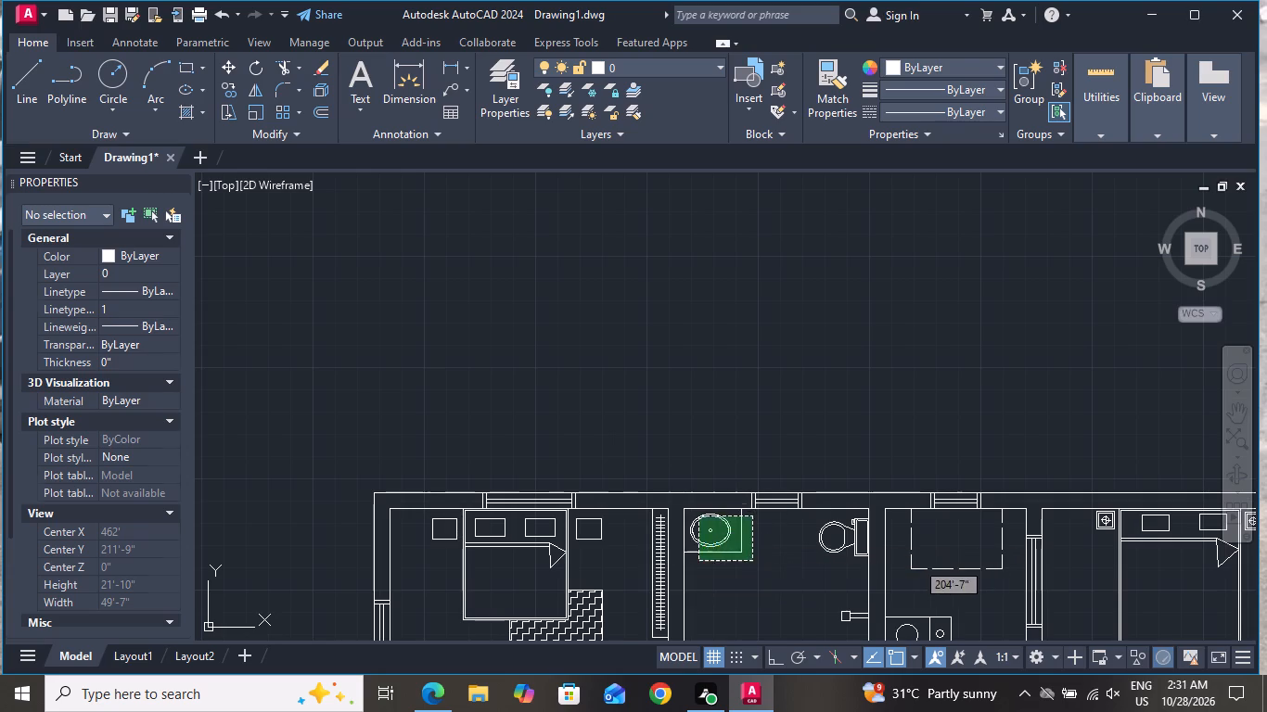
left_click(698, 561)
left_click(232, 88)
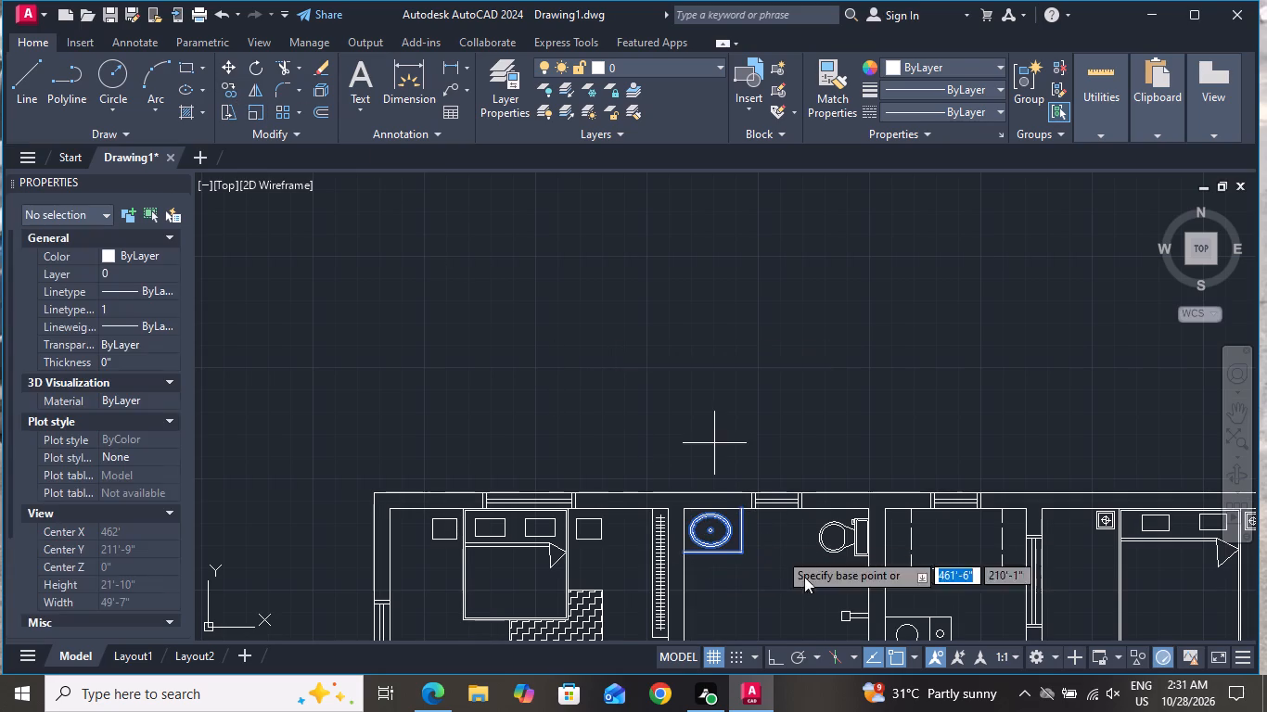
left_click(754, 510)
scroll(783, 439, "down", 3)
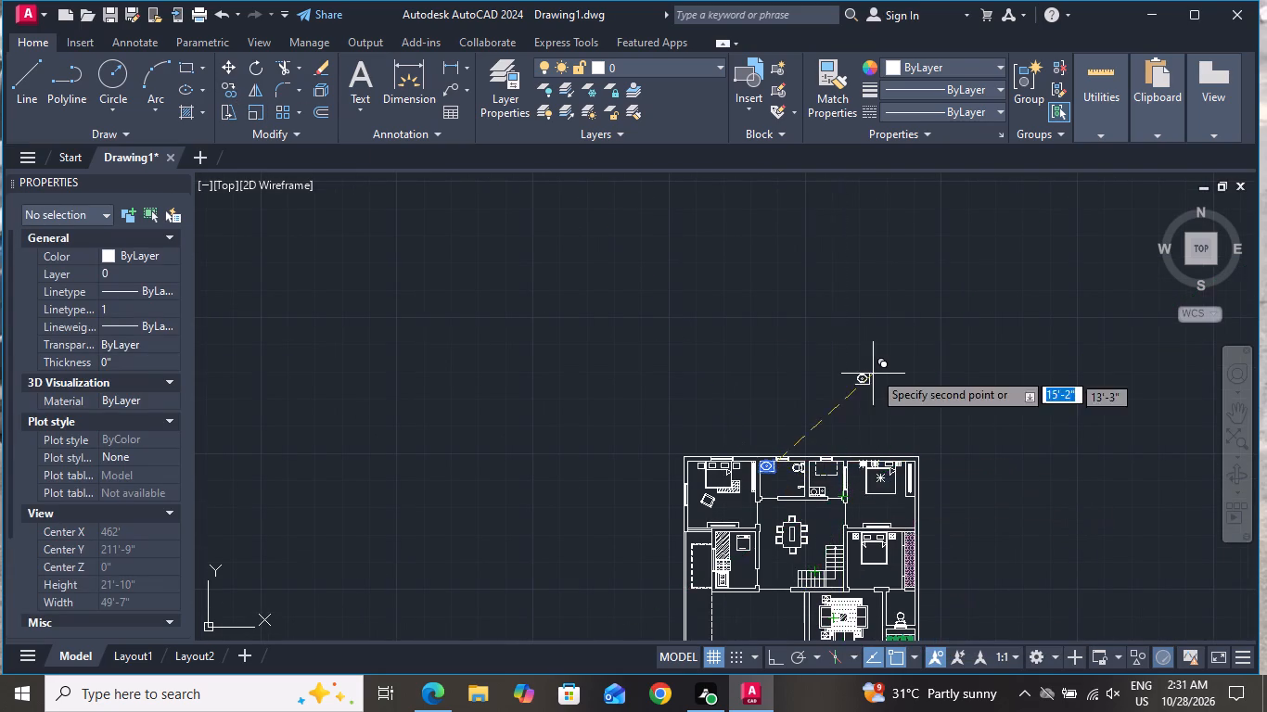
scroll(847, 349, "down", 2)
scroll(861, 421, "up", 3)
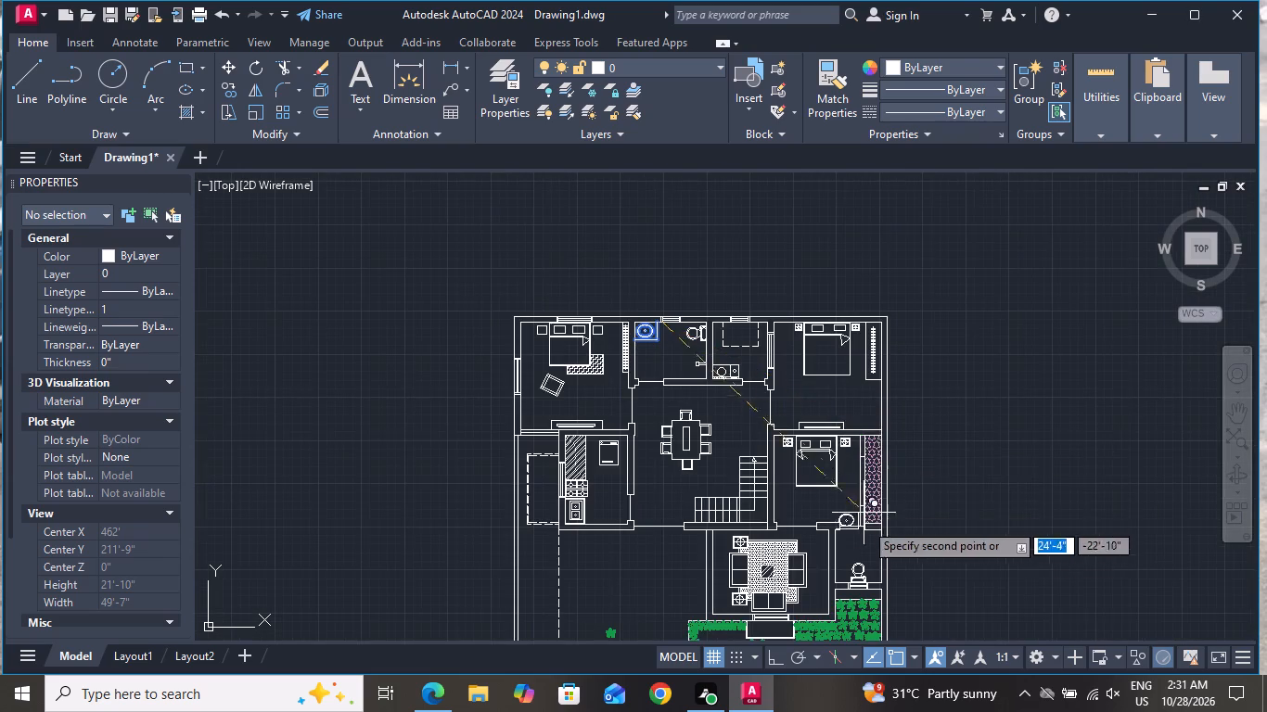
scroll(870, 553, "up", 3)
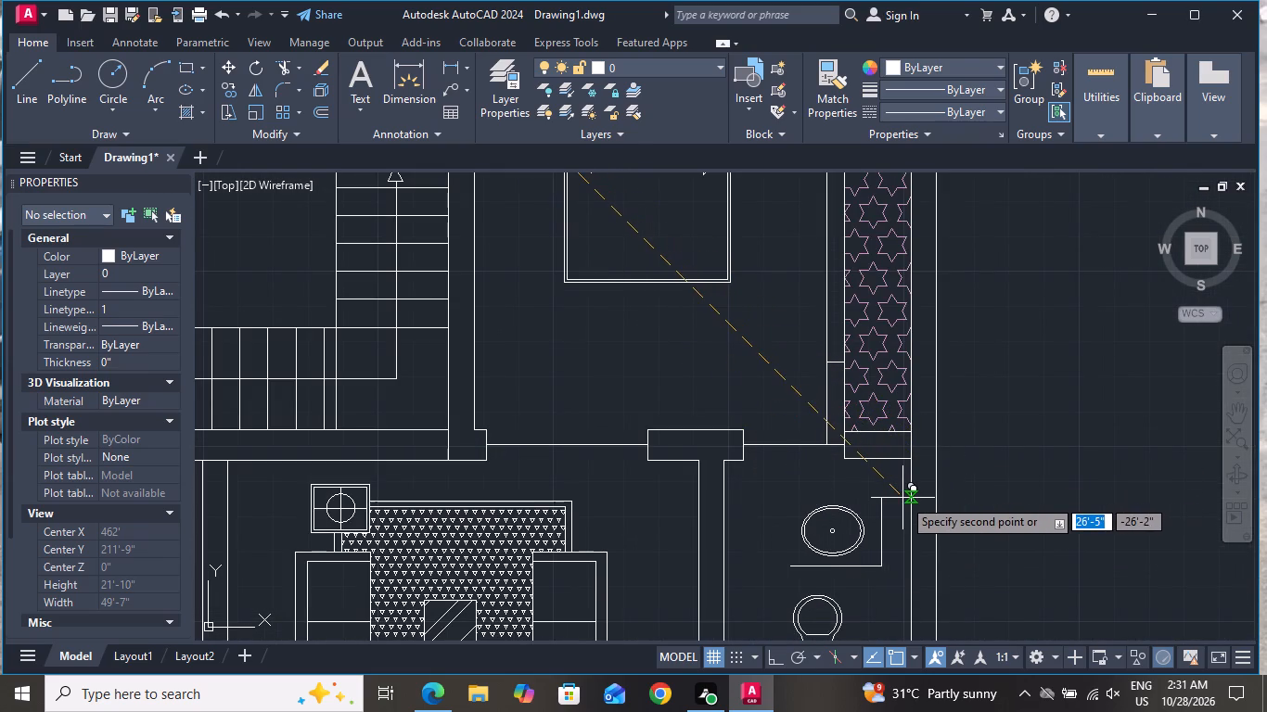
left_click(902, 495)
right_click(877, 490)
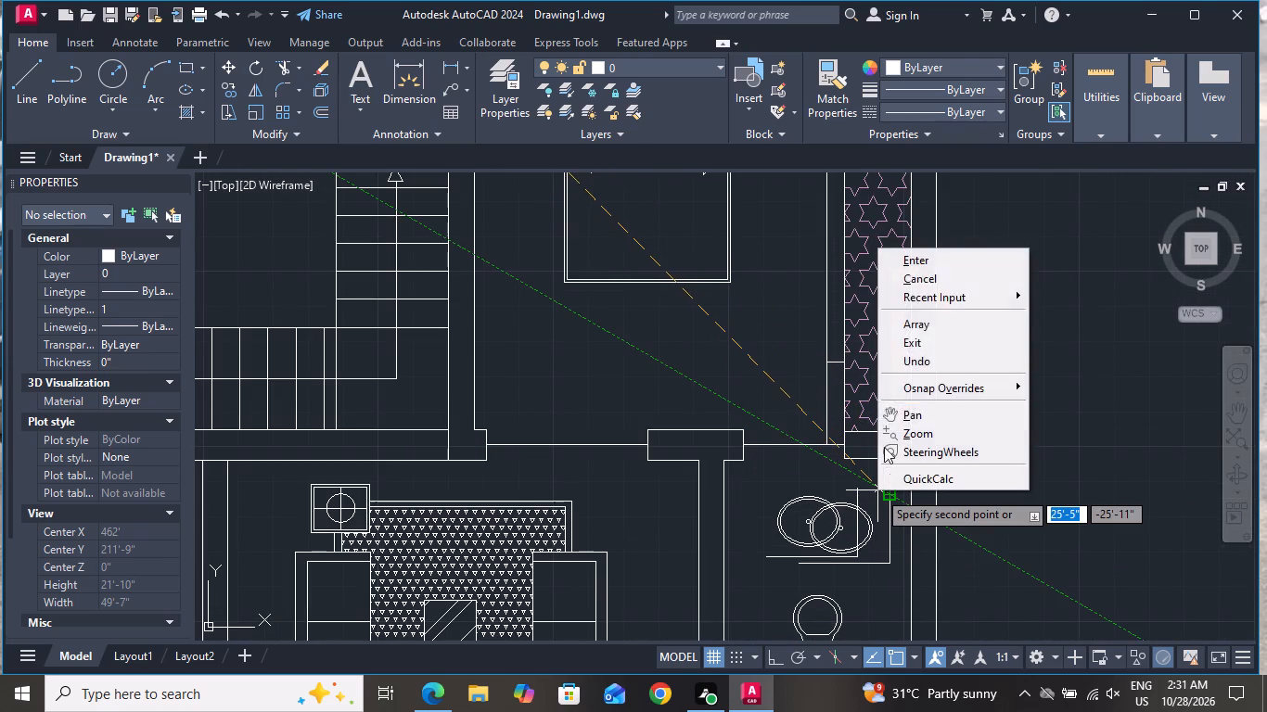
left_click(905, 273)
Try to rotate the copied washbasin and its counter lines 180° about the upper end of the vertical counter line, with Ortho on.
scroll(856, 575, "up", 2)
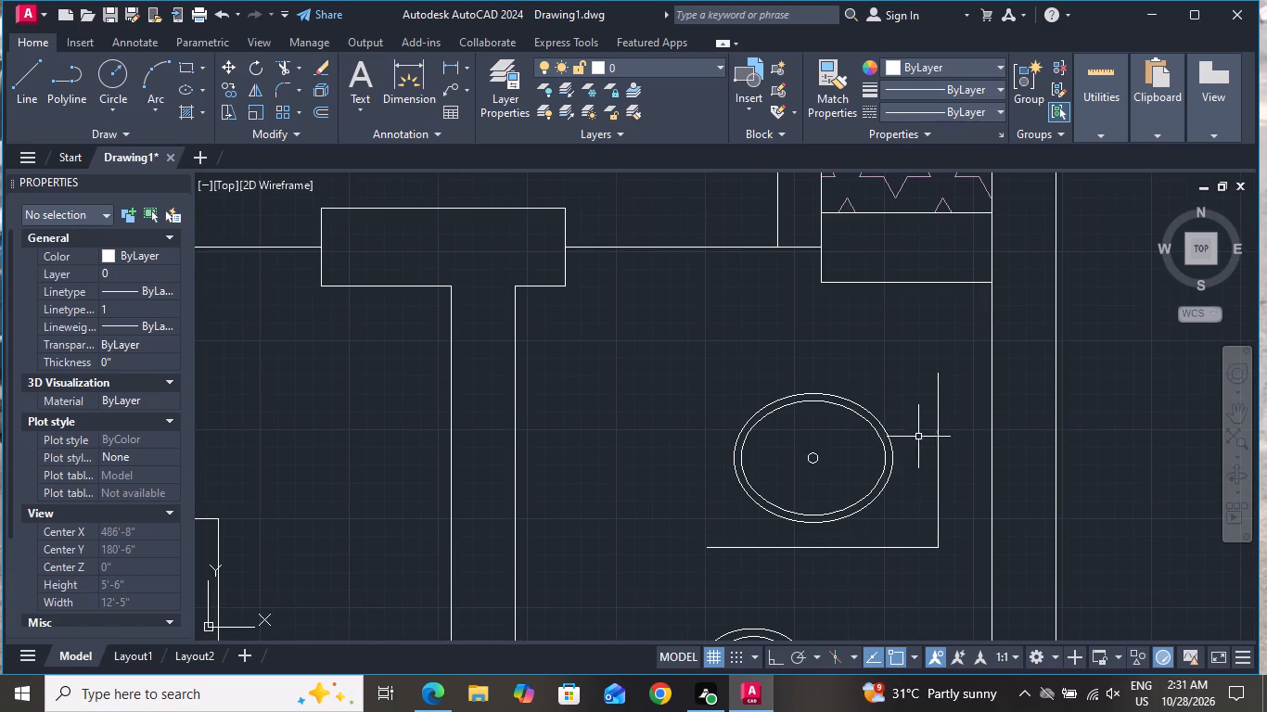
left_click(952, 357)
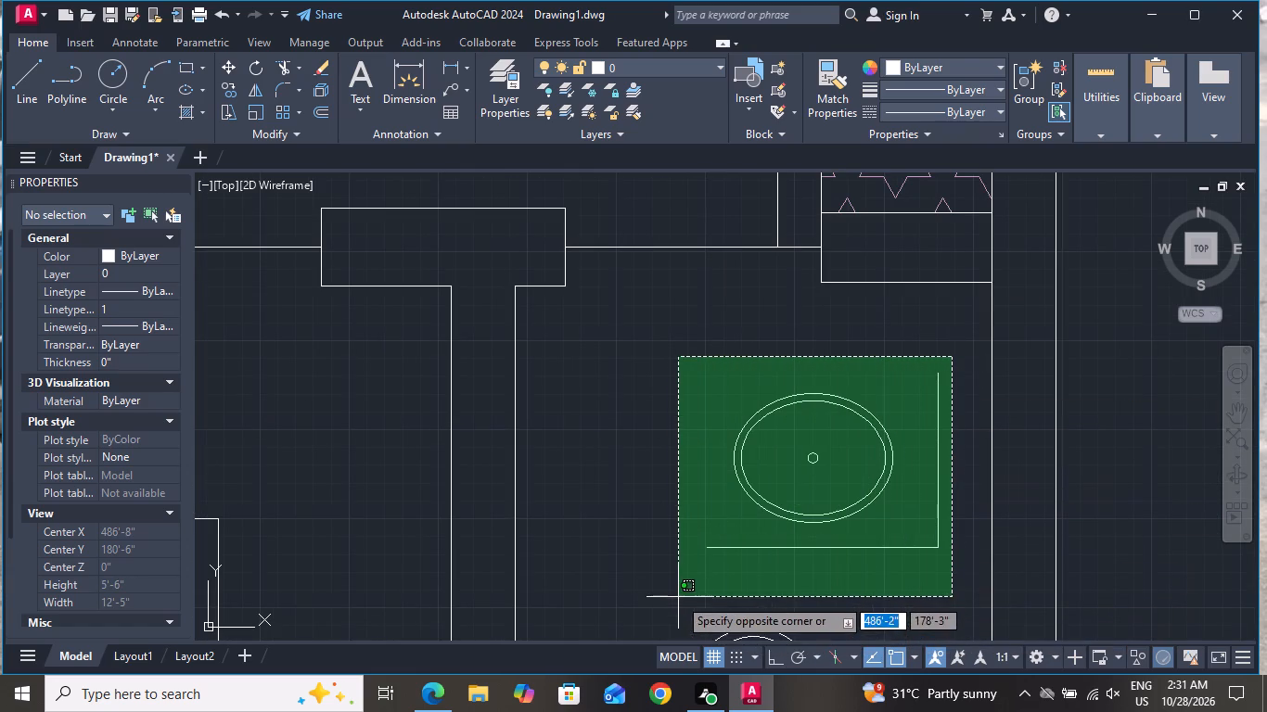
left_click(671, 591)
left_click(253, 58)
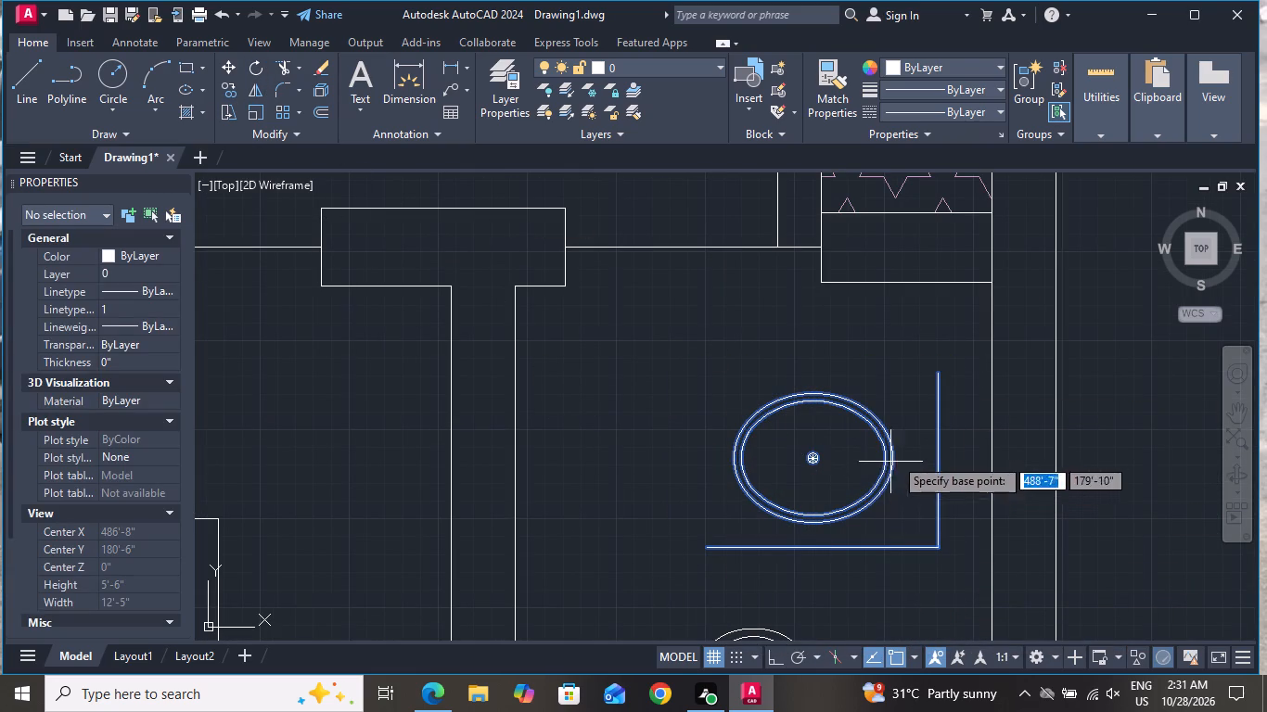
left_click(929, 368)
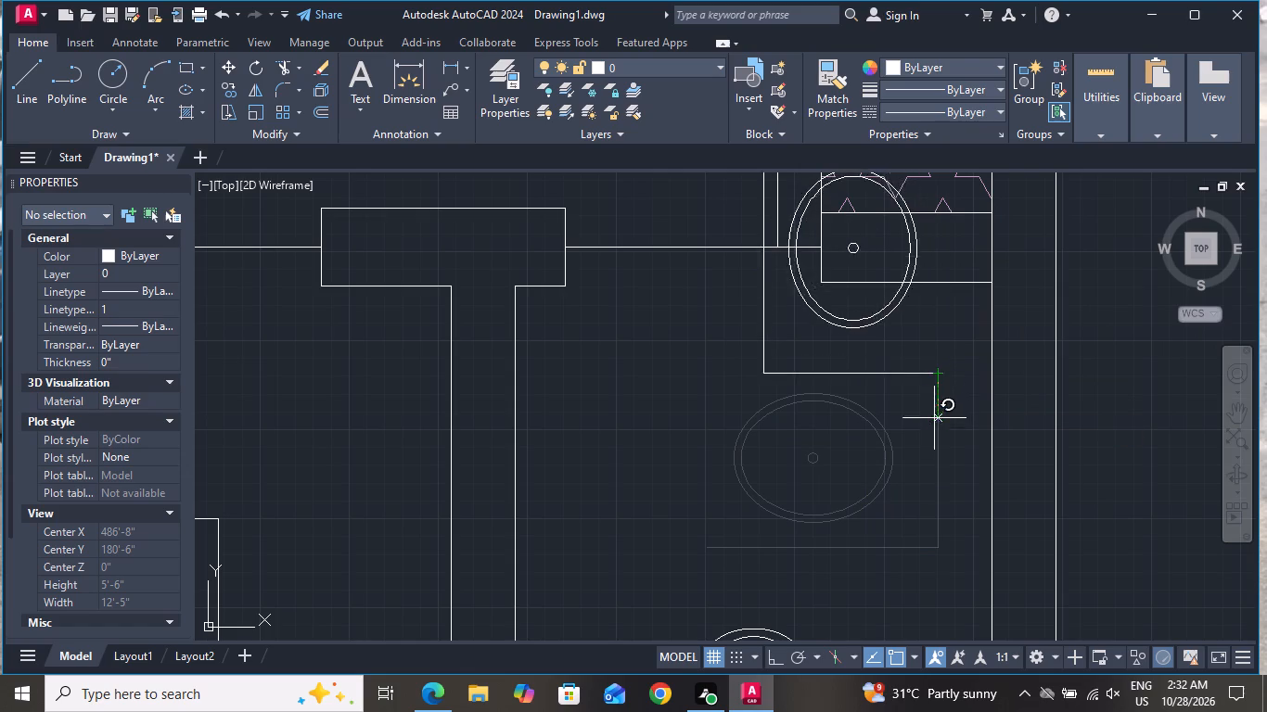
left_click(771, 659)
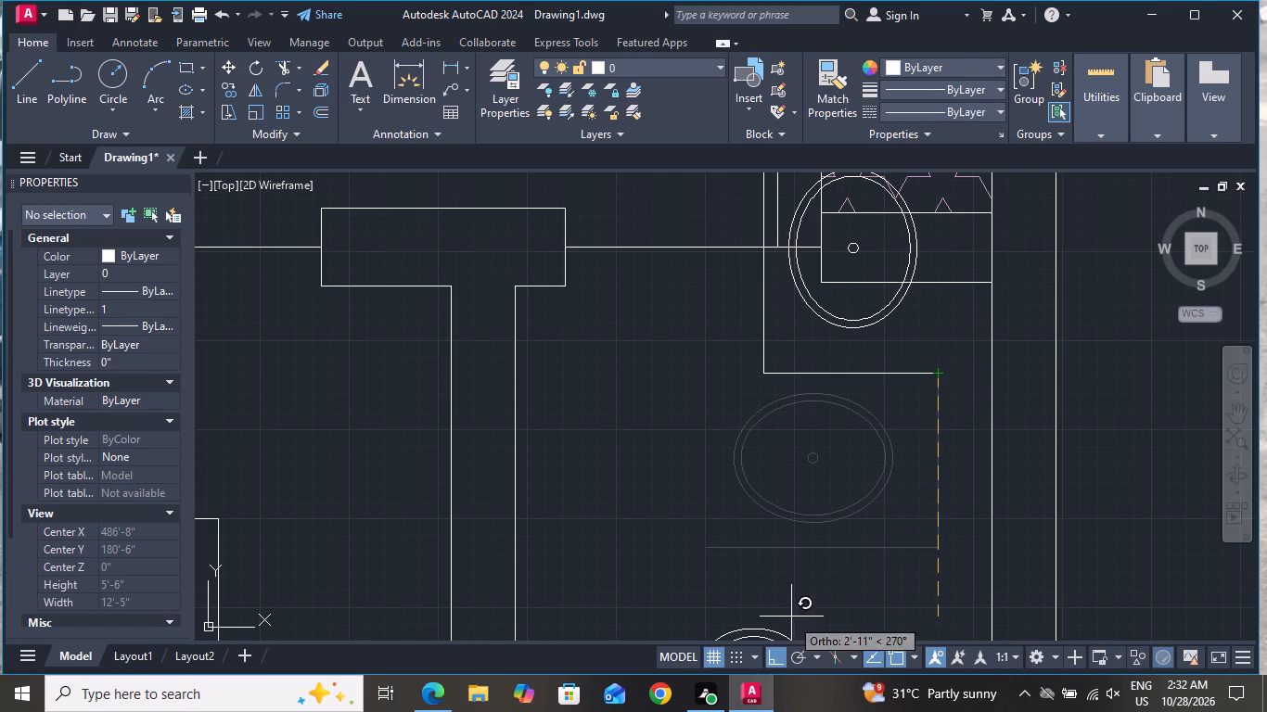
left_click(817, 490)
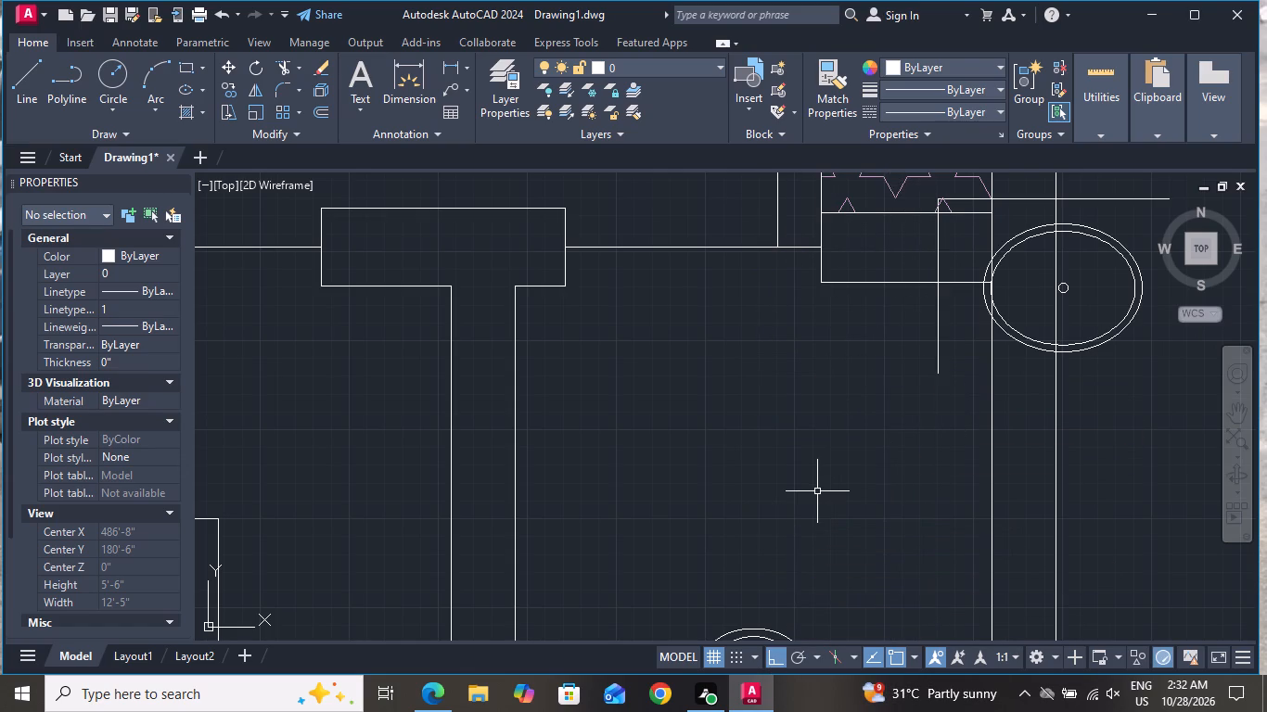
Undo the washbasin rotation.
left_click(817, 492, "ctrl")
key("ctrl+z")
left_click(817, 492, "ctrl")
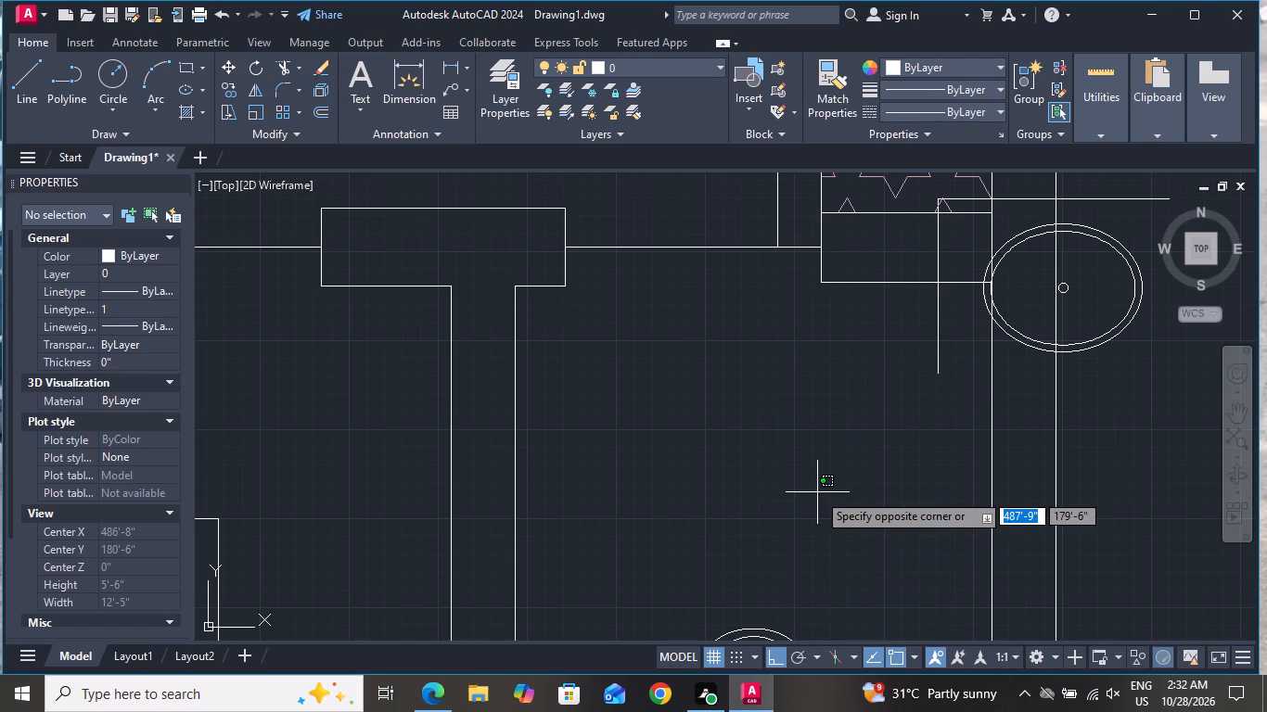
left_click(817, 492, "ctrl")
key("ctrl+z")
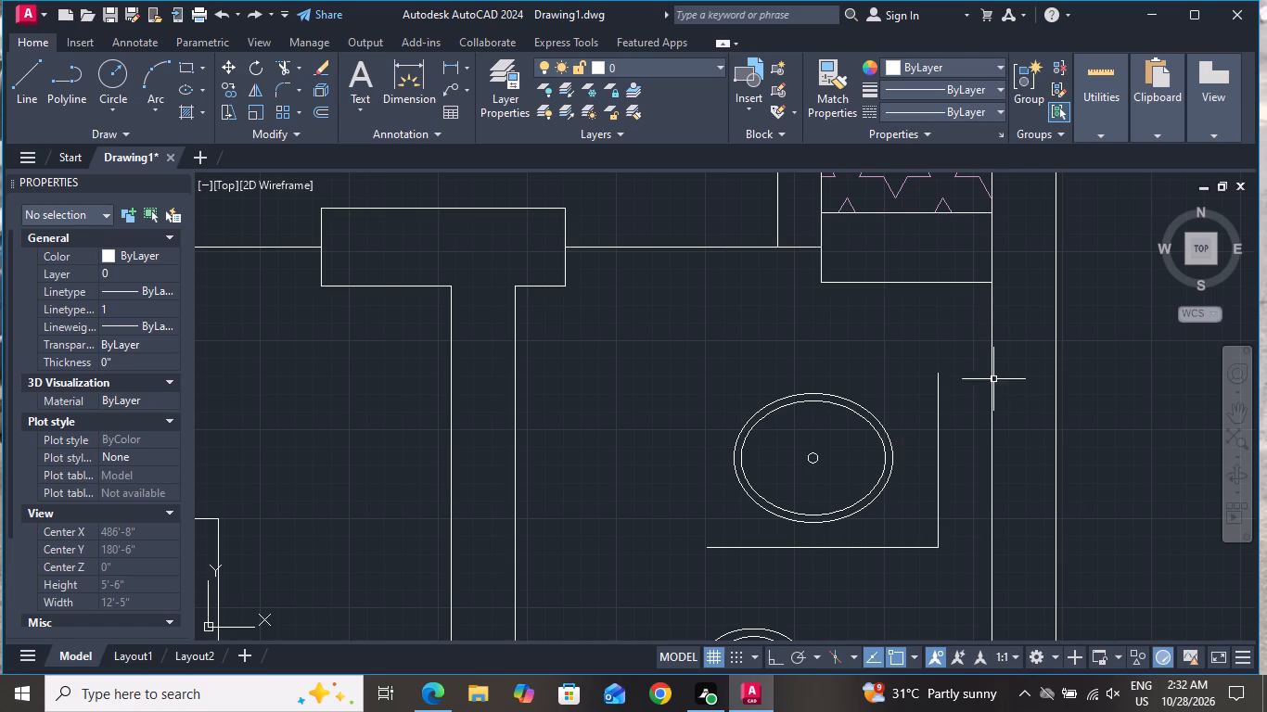
Rotate the copied washbasin and its counter lines 270° about the vertical counter line's upper end, with Ortho on.
left_click(974, 347)
left_click(632, 566)
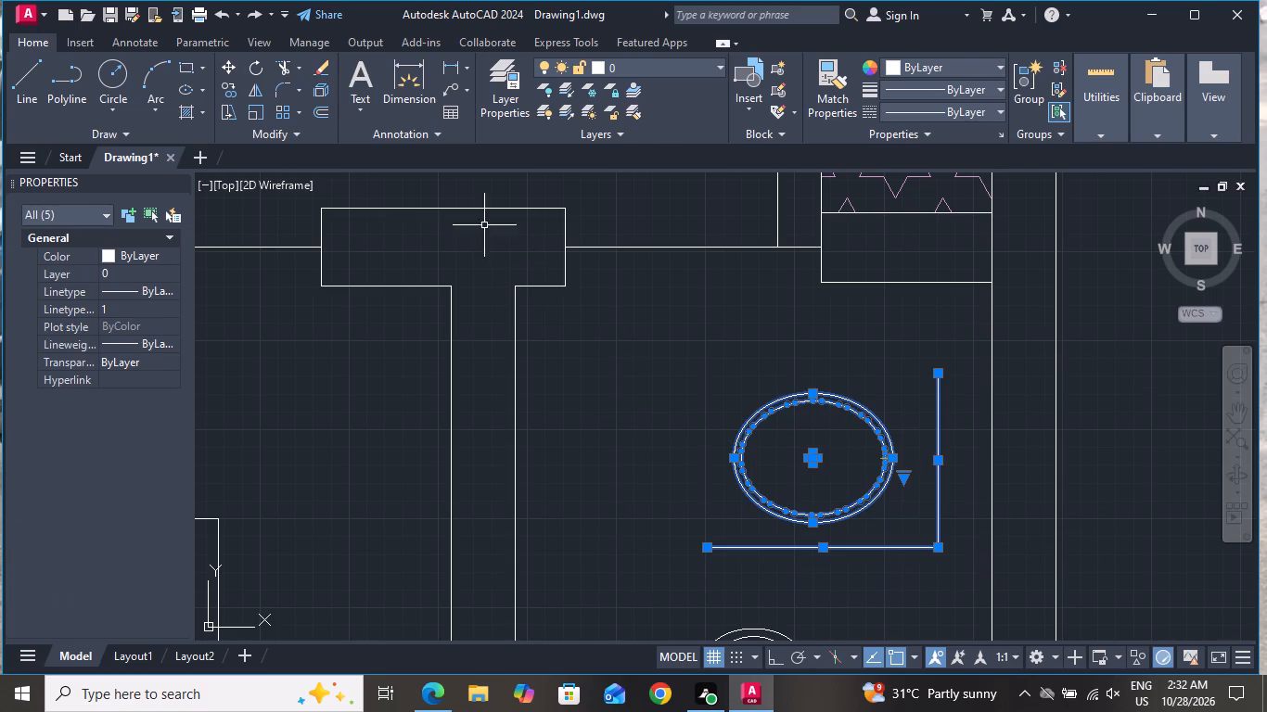
left_click(253, 66)
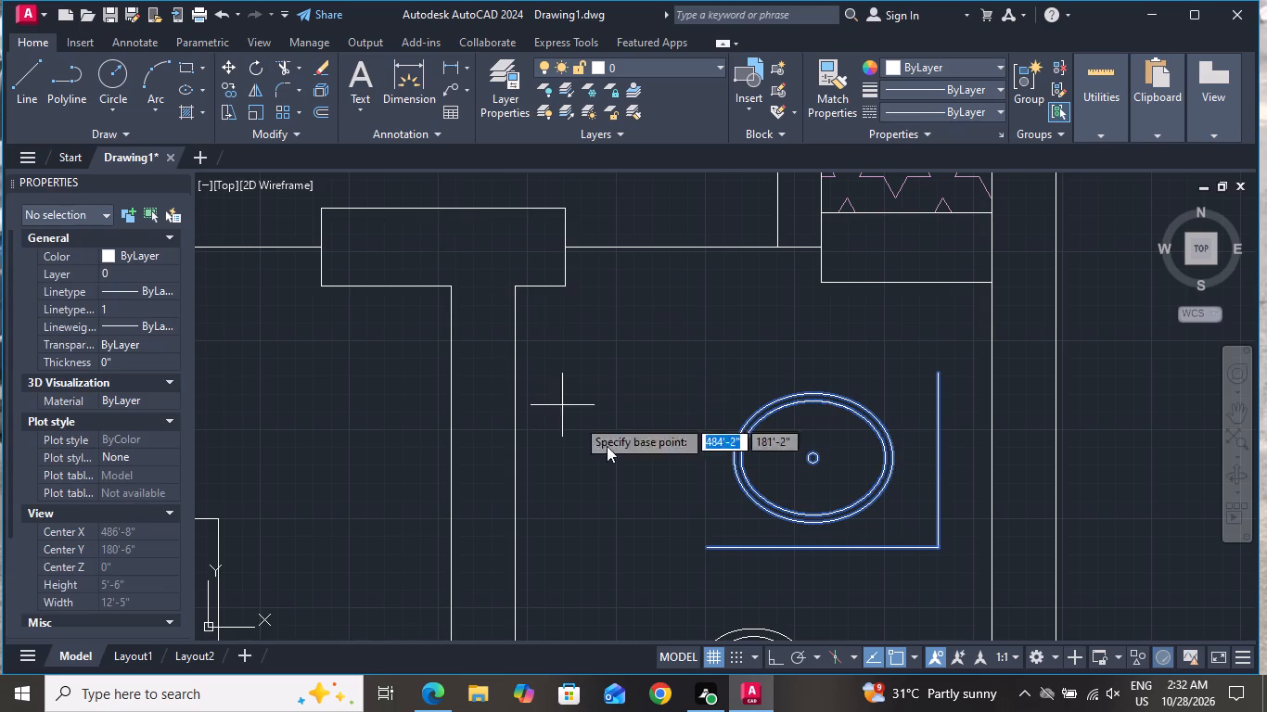
left_click(763, 665)
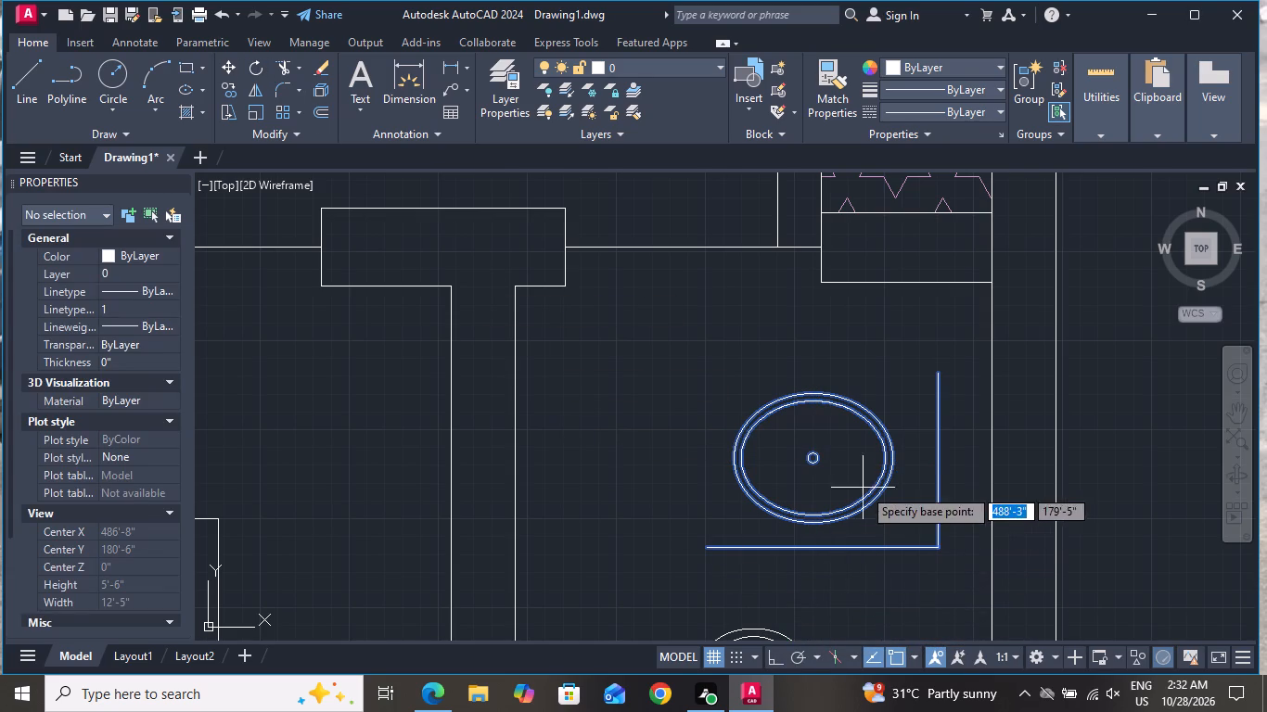
left_click(933, 370)
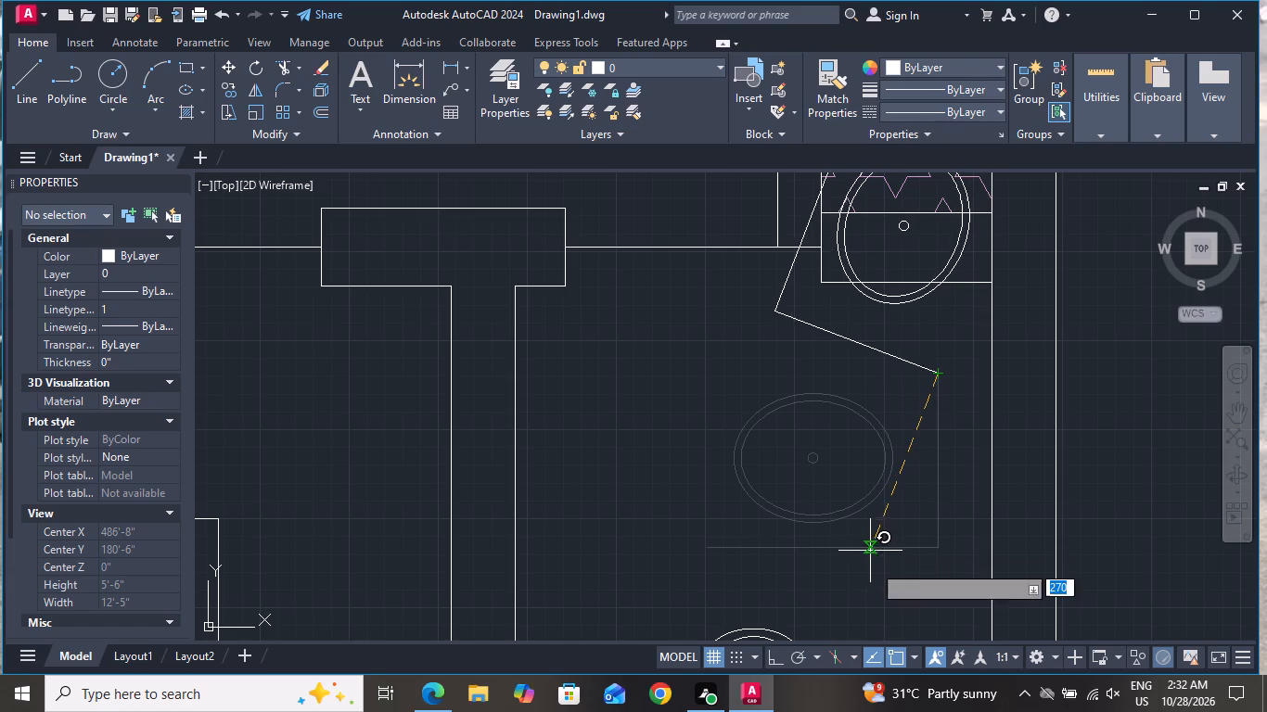
left_click(771, 661)
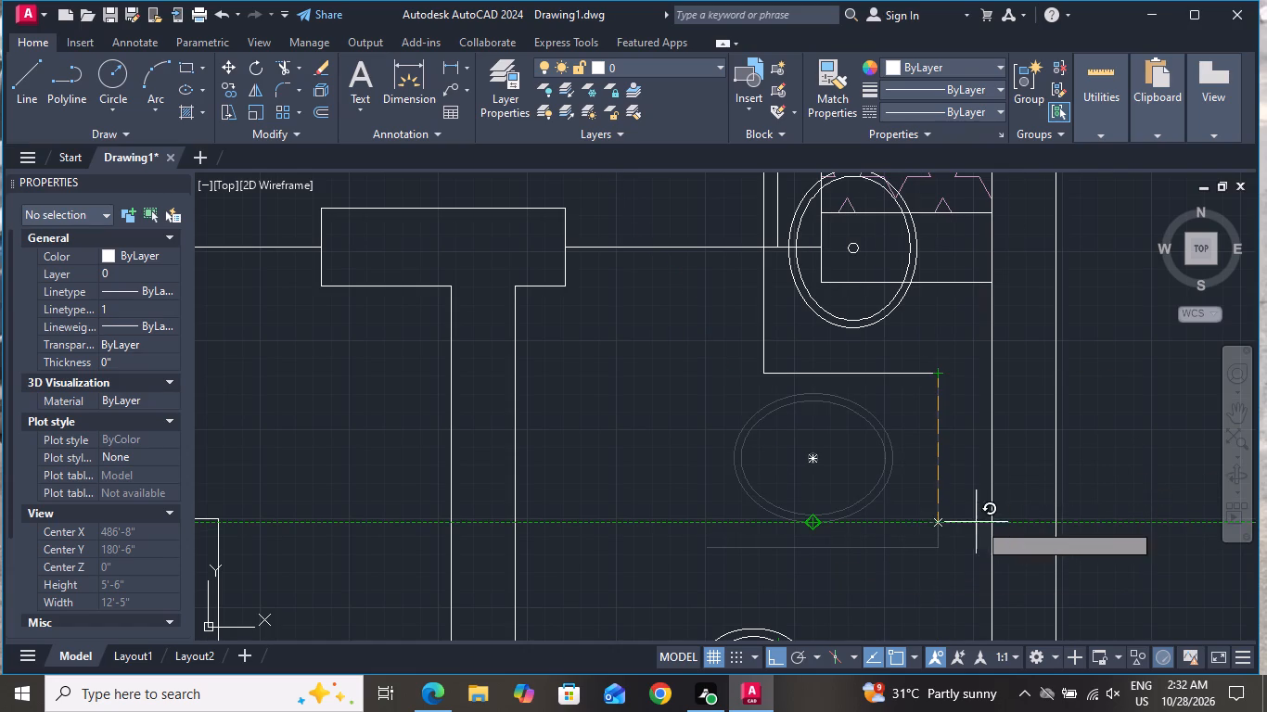
left_click(923, 521)
Move the washbasin by its vertical counter line's upper end, with Ortho off, to the lower-left corner of the block below the star-hatched strip.
scroll(923, 529, "down", 1)
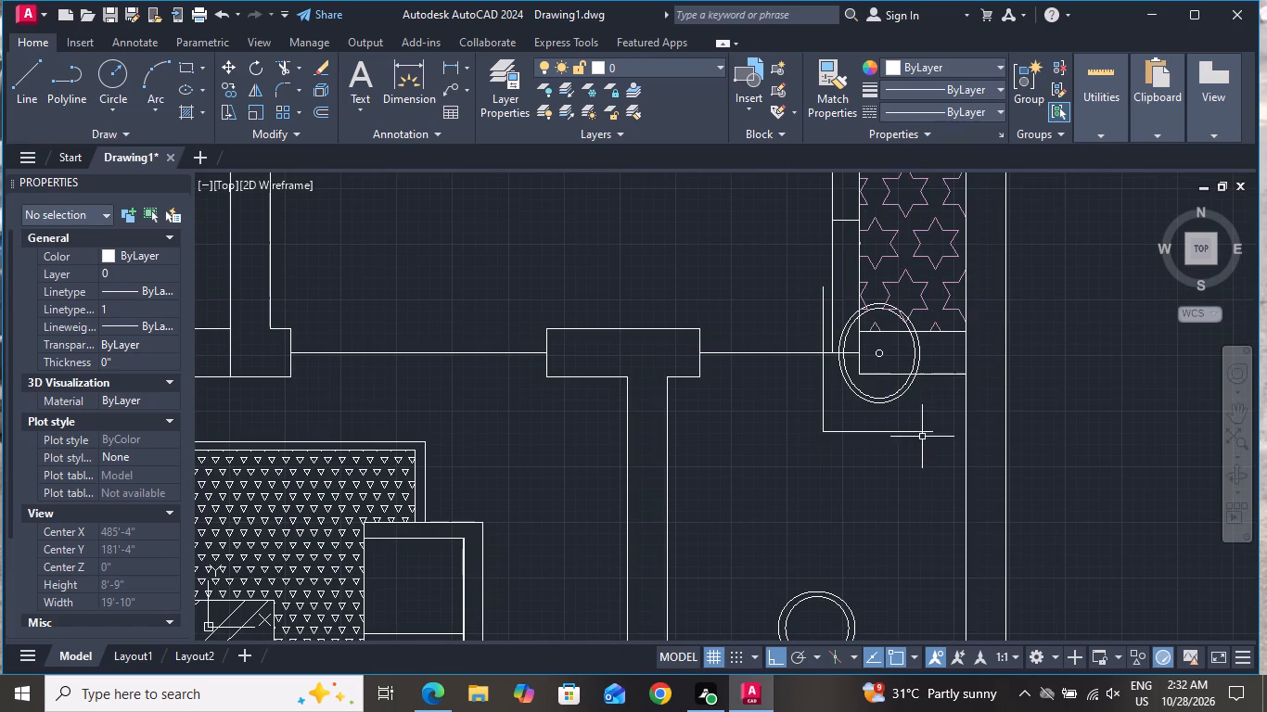
left_click(925, 411)
left_click(764, 451)
left_click(887, 390)
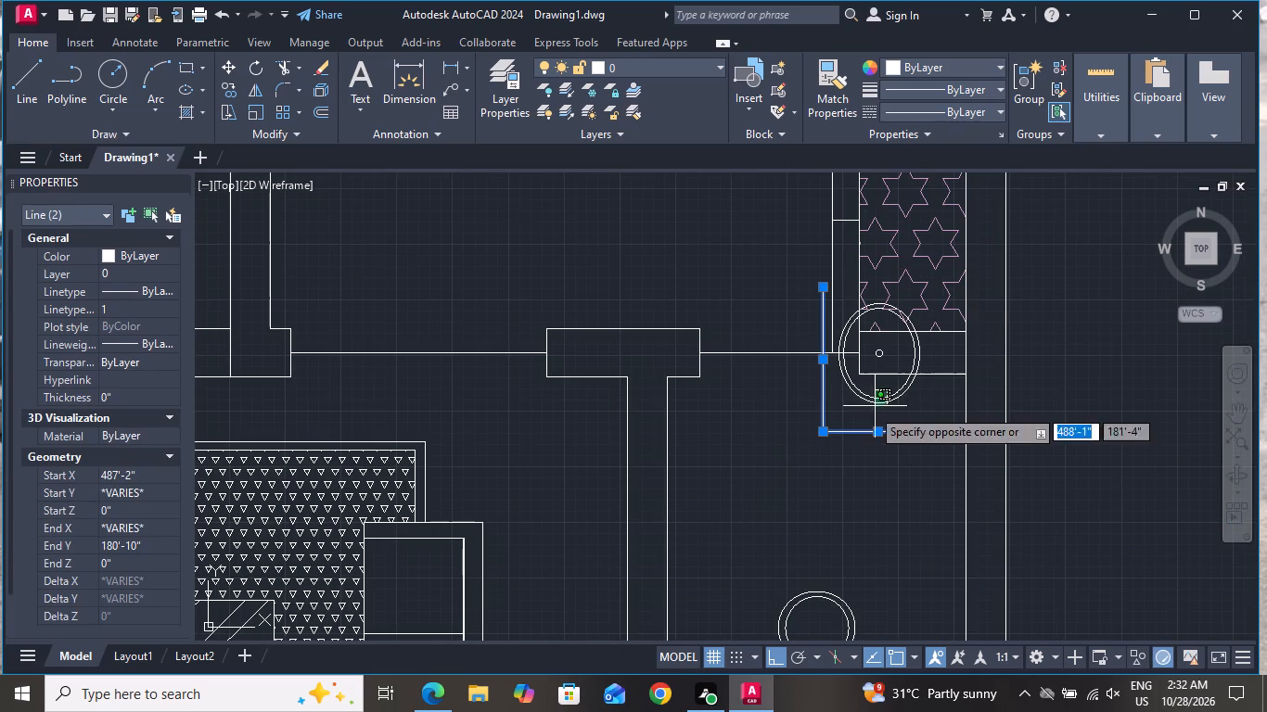
left_click(840, 424)
scroll(770, 313, "up", 3)
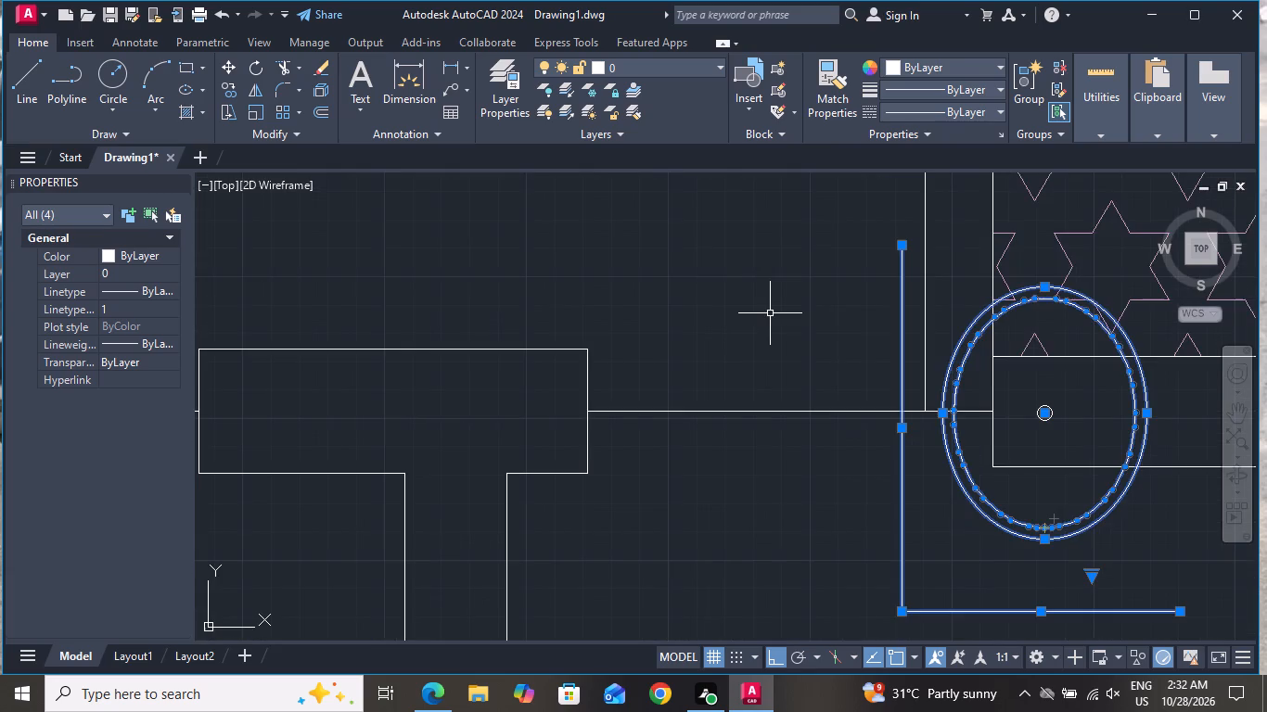
scroll(780, 325, "down", 1)
scroll(1071, 392, "up", 2)
left_click(1057, 399)
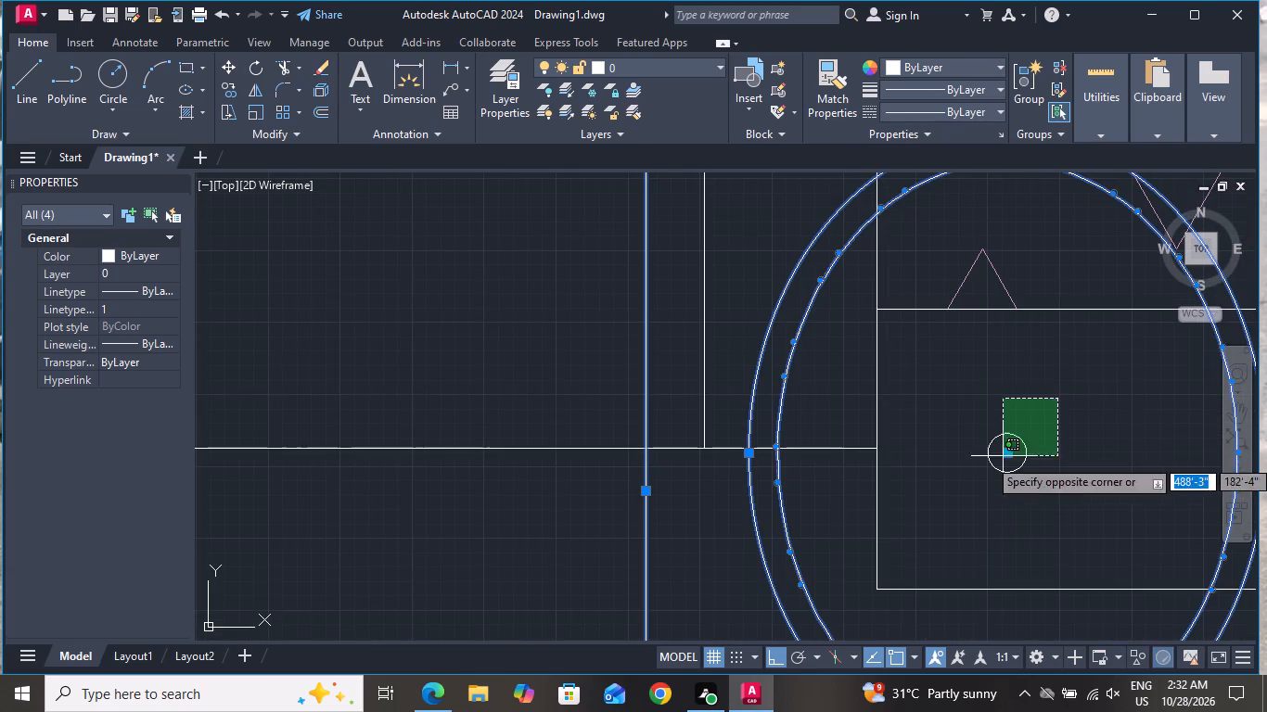
left_click(948, 476)
scroll(929, 485, "down", 2)
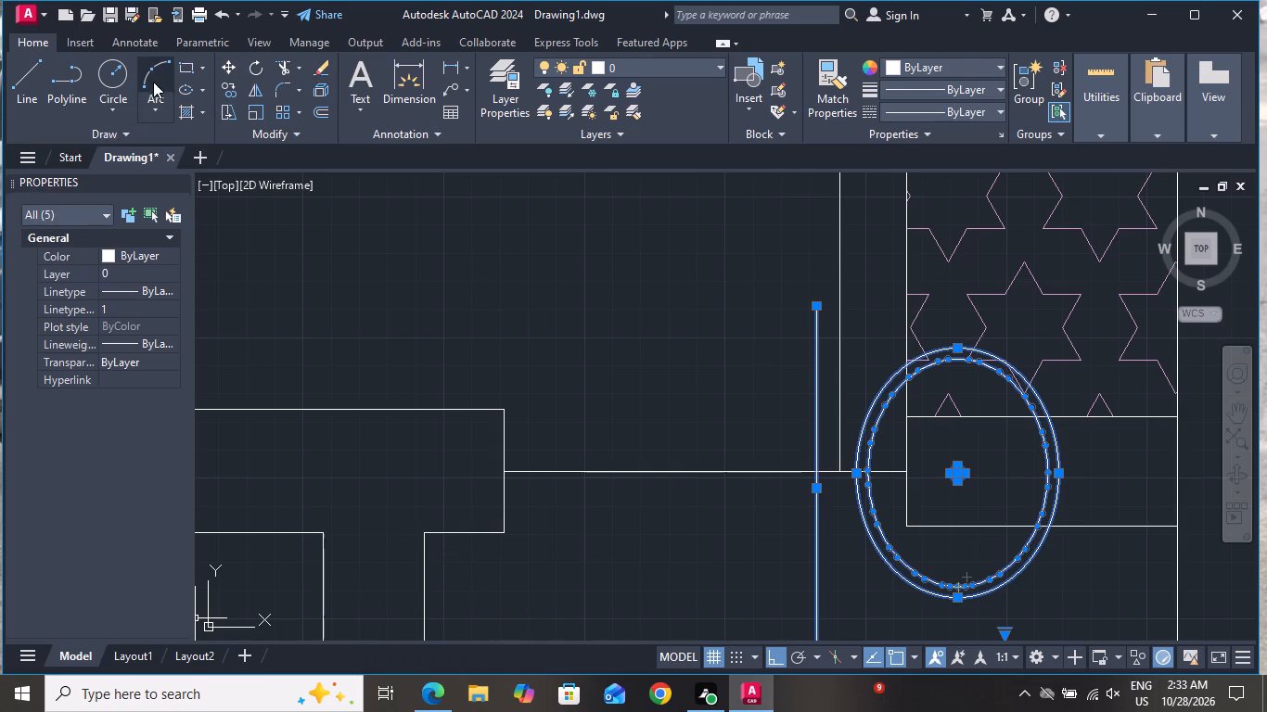
left_click(238, 70)
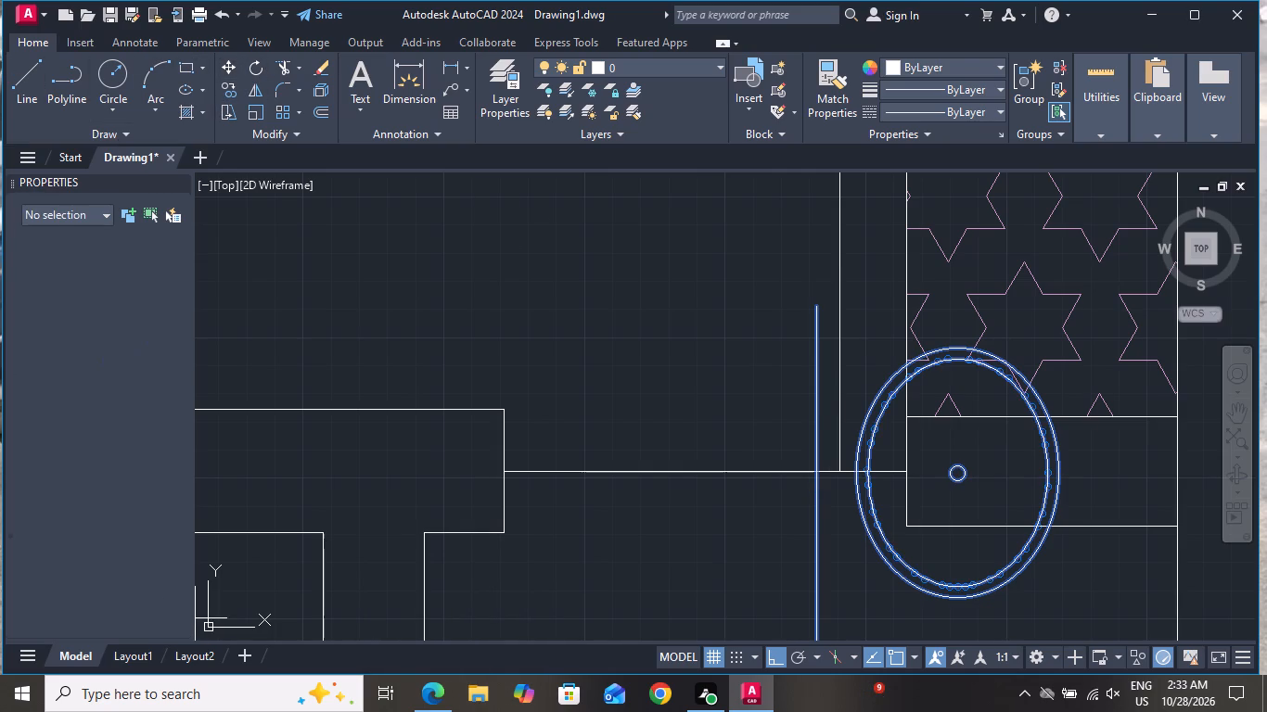
left_click(820, 312)
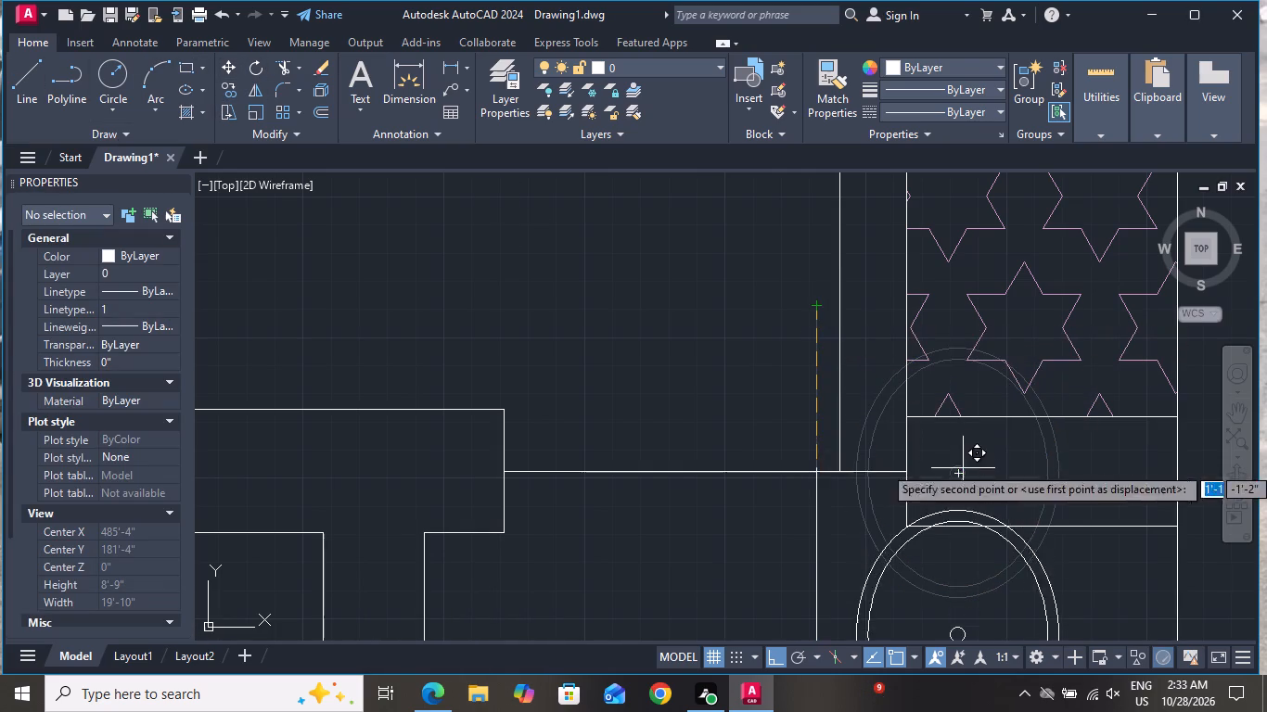
scroll(967, 475, "down", 2)
left_click(779, 657)
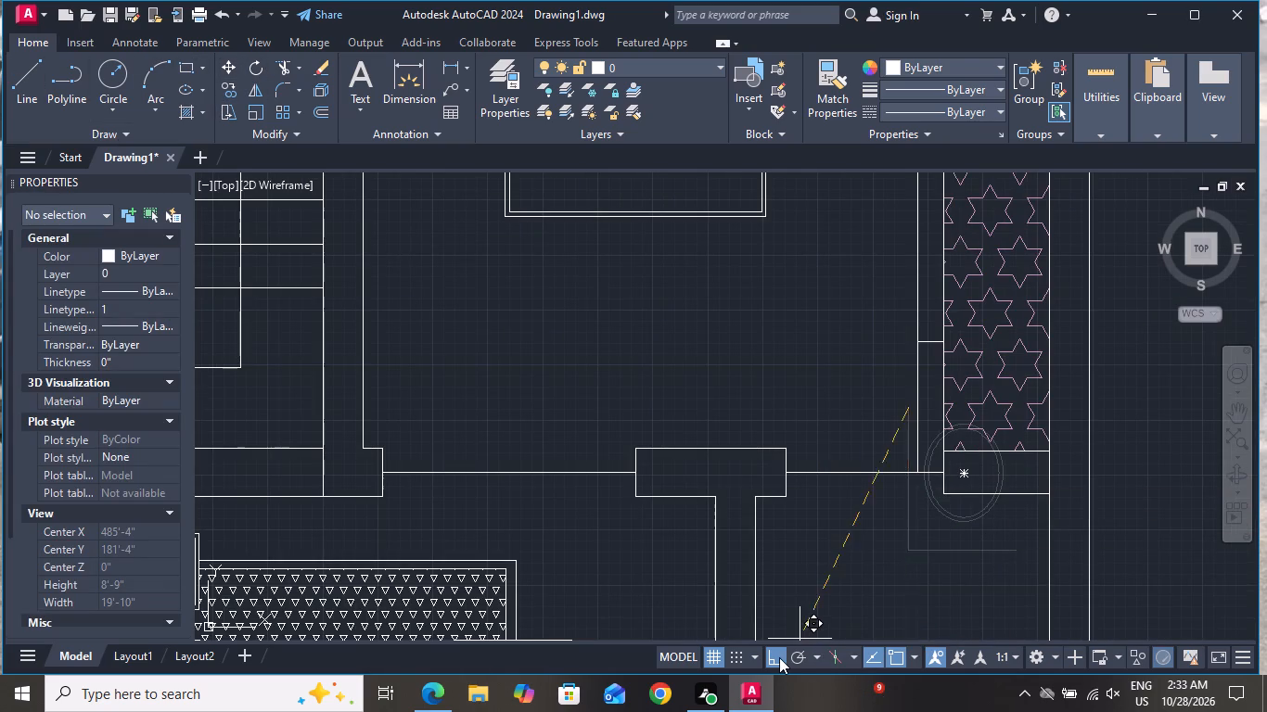
scroll(779, 549, "down", 2)
scroll(861, 543, "up", 3)
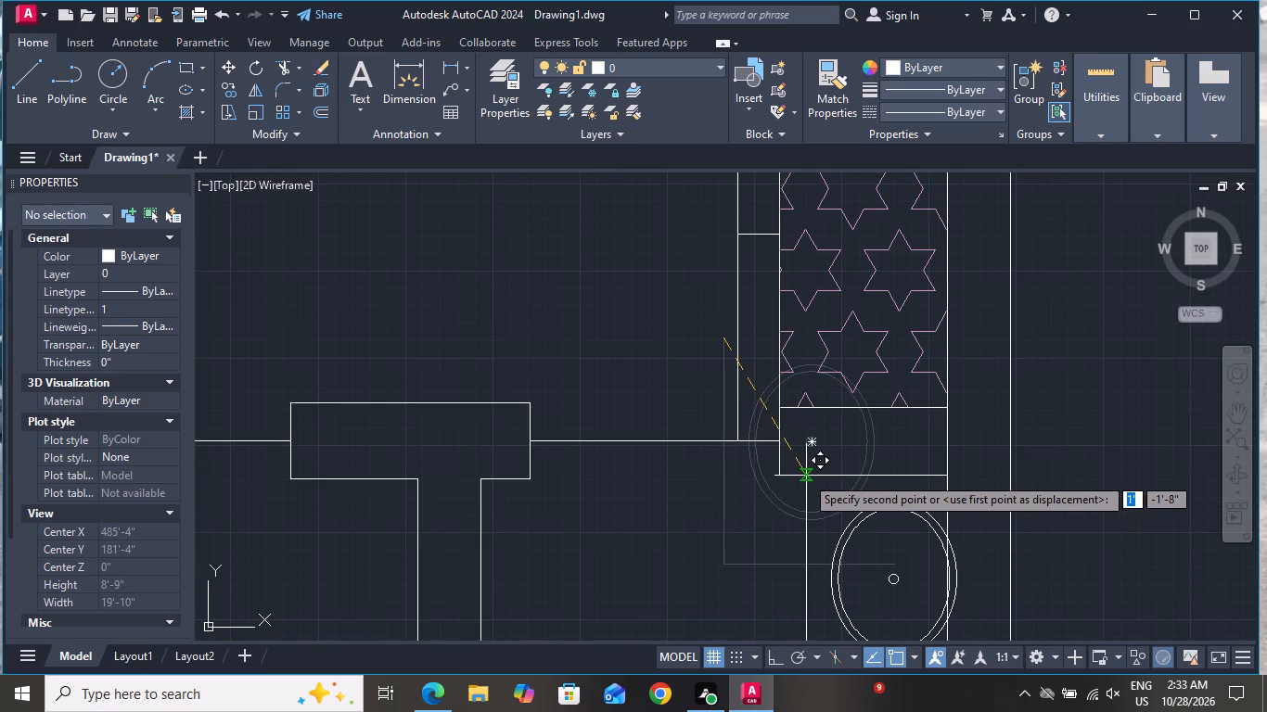
left_click(786, 478)
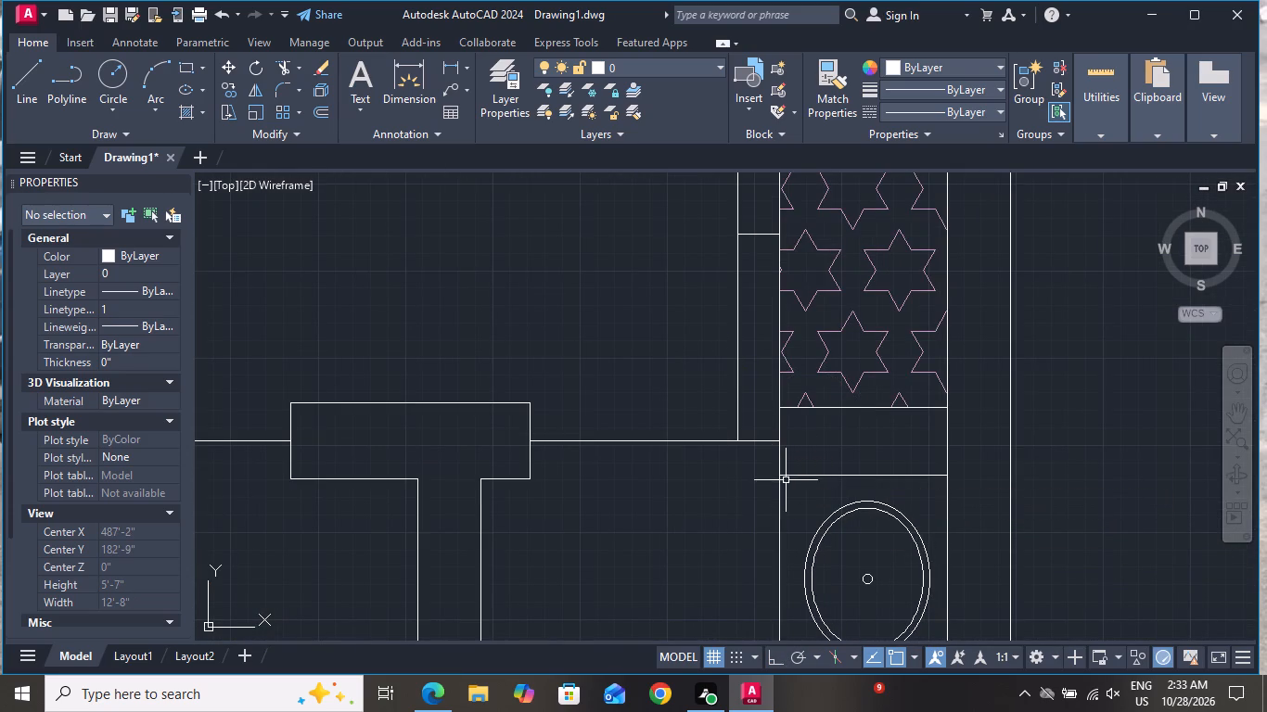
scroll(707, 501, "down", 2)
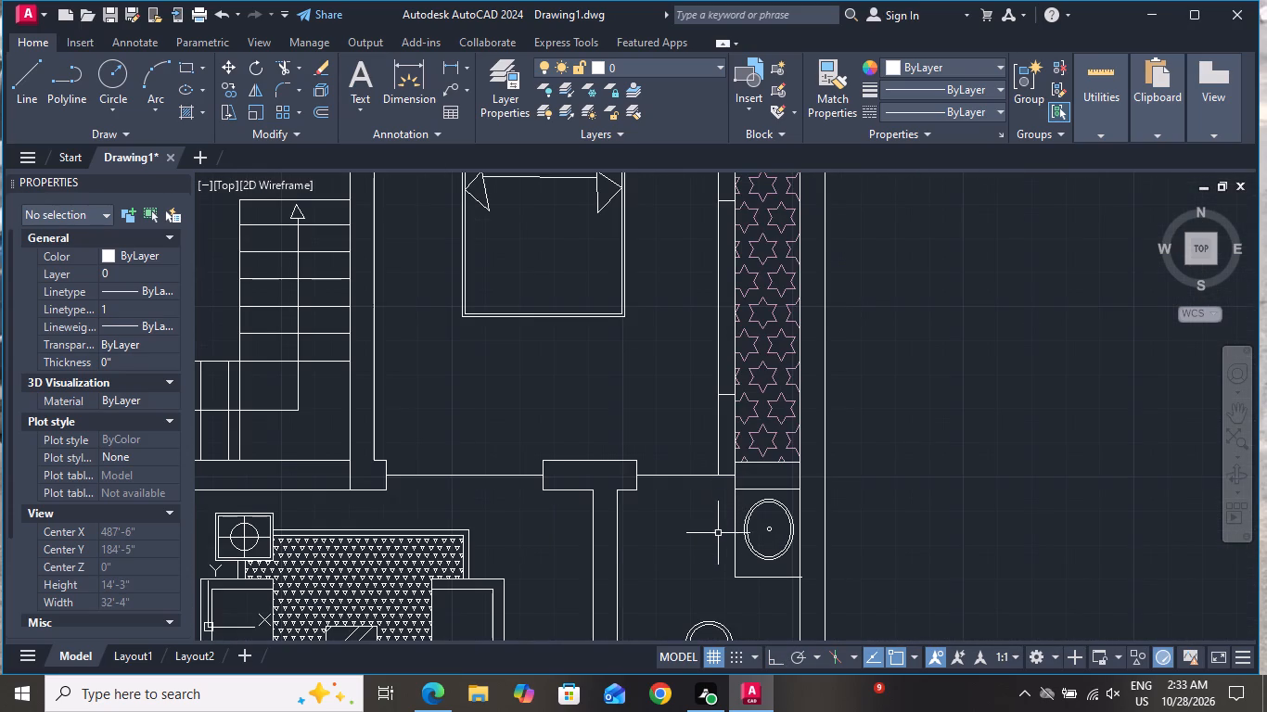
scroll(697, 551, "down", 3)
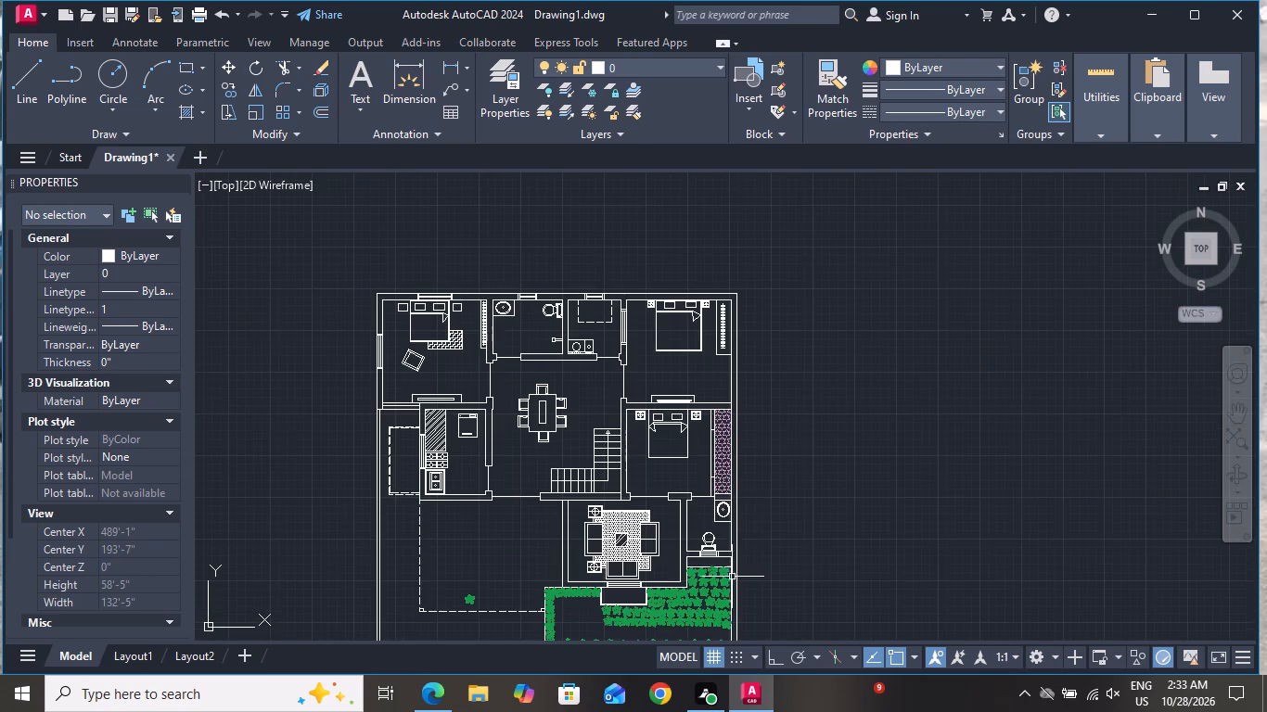
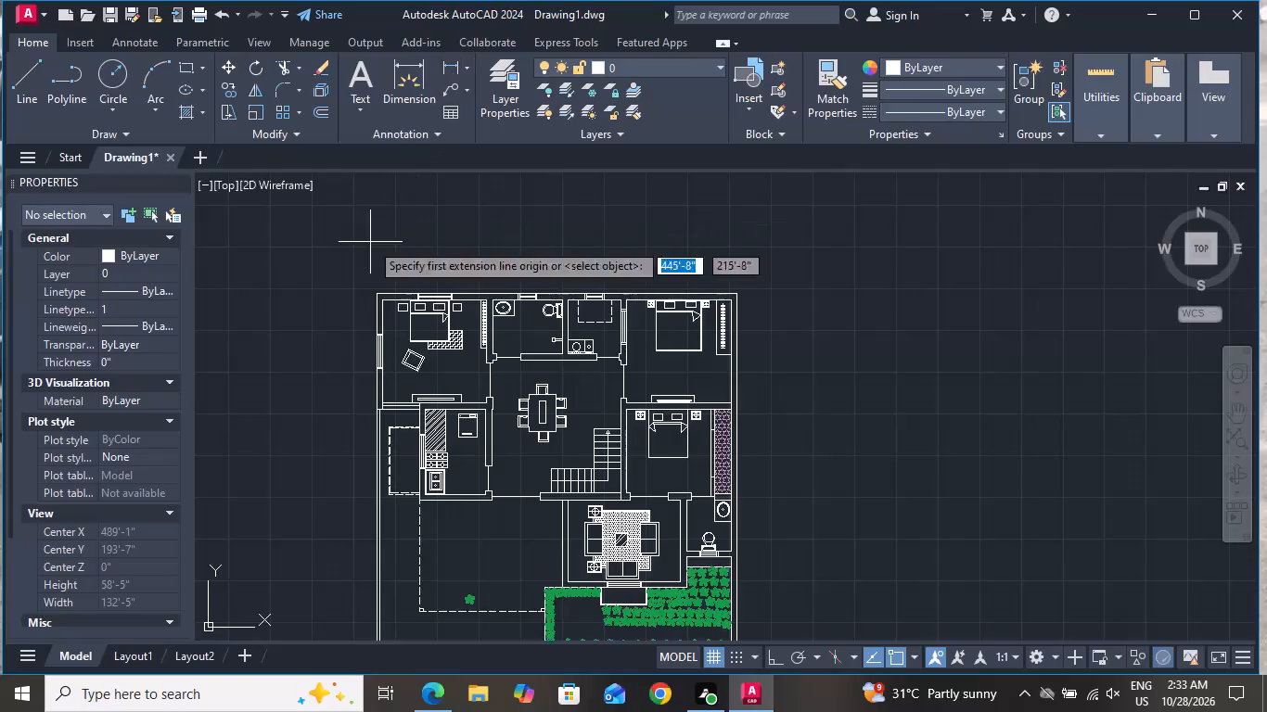
Add a linear dimension along the plan's top outer wall, from its left corner to its right corner, just above the wall.
scroll(349, 289, "up", 2)
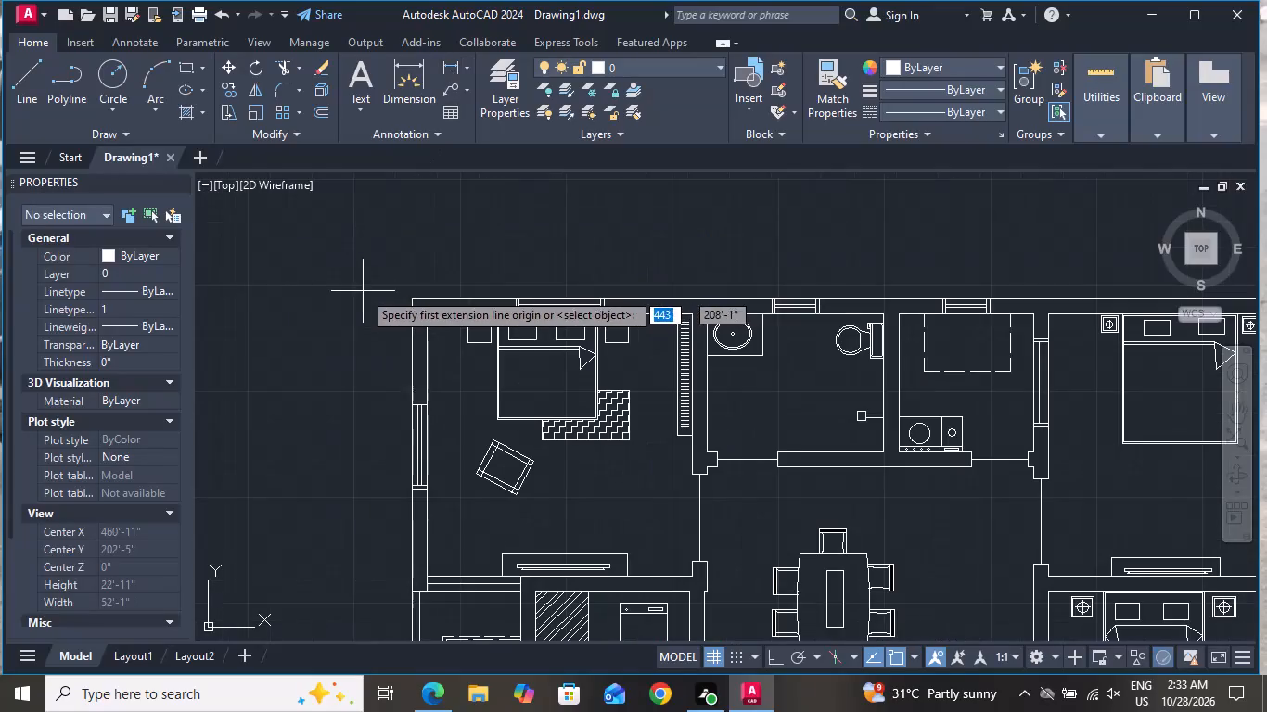
left_click(406, 300)
scroll(266, 278, "down", 2)
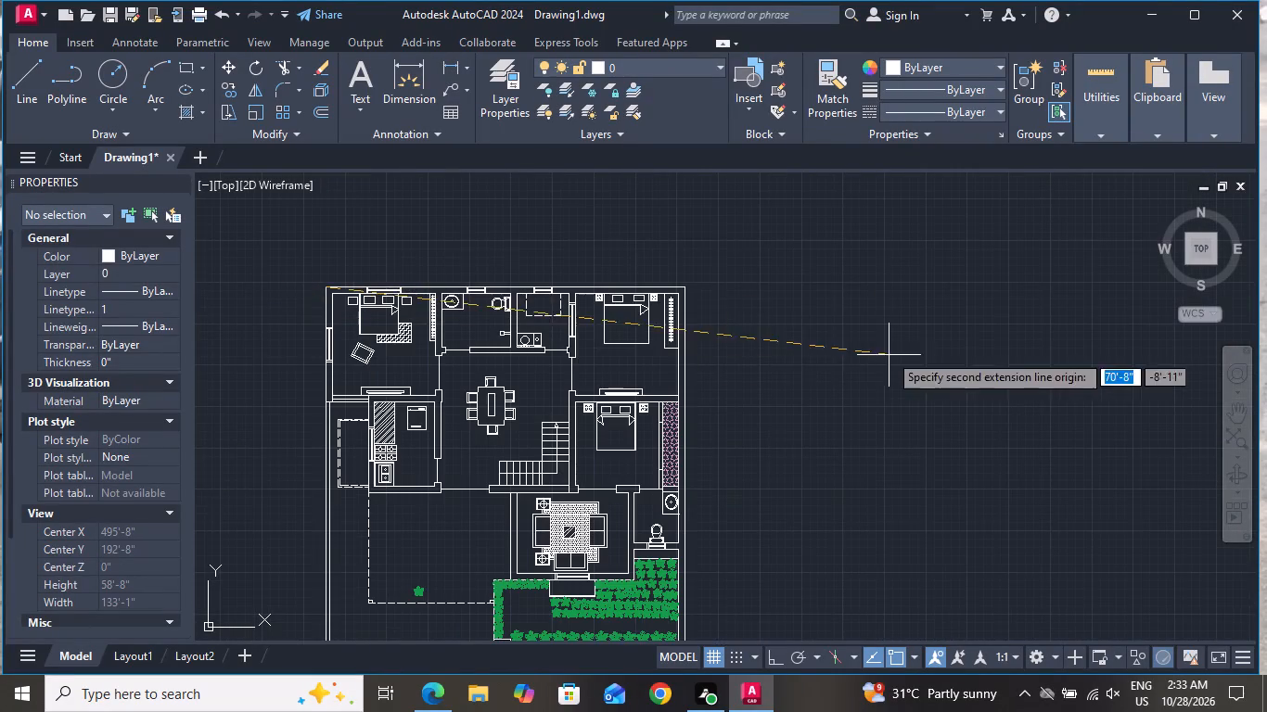
scroll(687, 292, "up", 3)
left_click(660, 273)
scroll(846, 337, "down", 1)
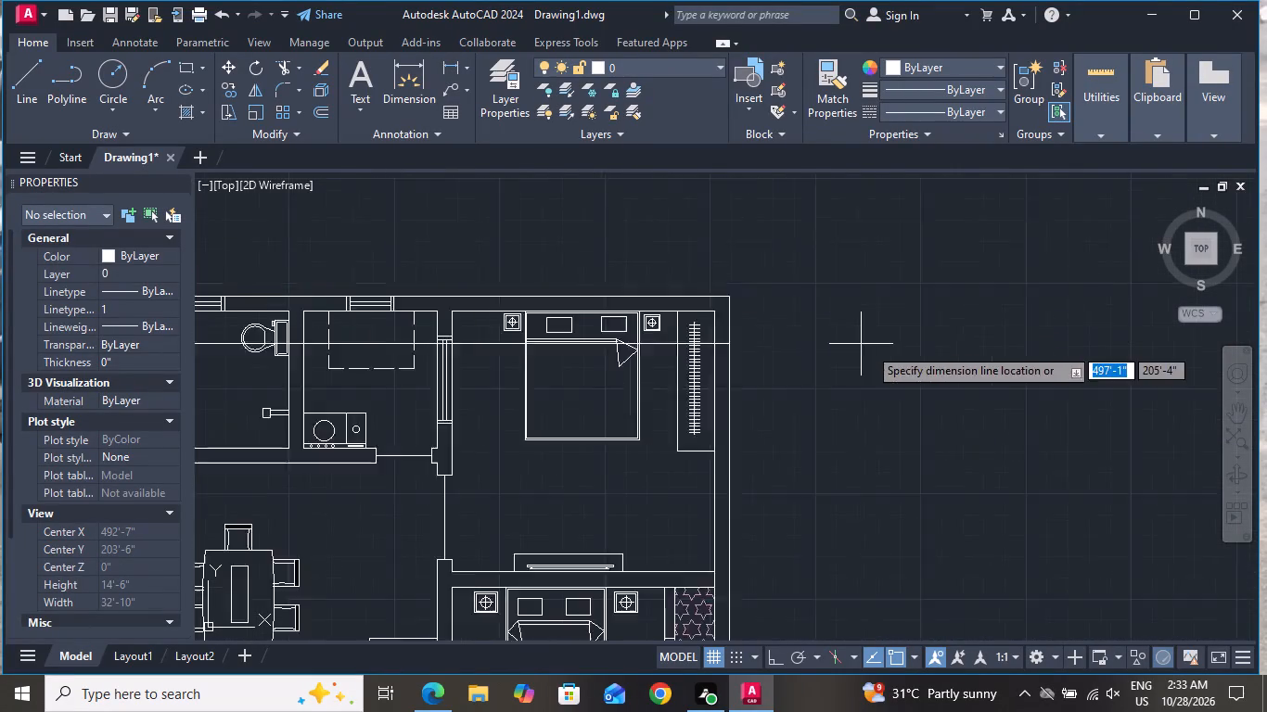
scroll(872, 349, "down", 1)
left_click(763, 288)
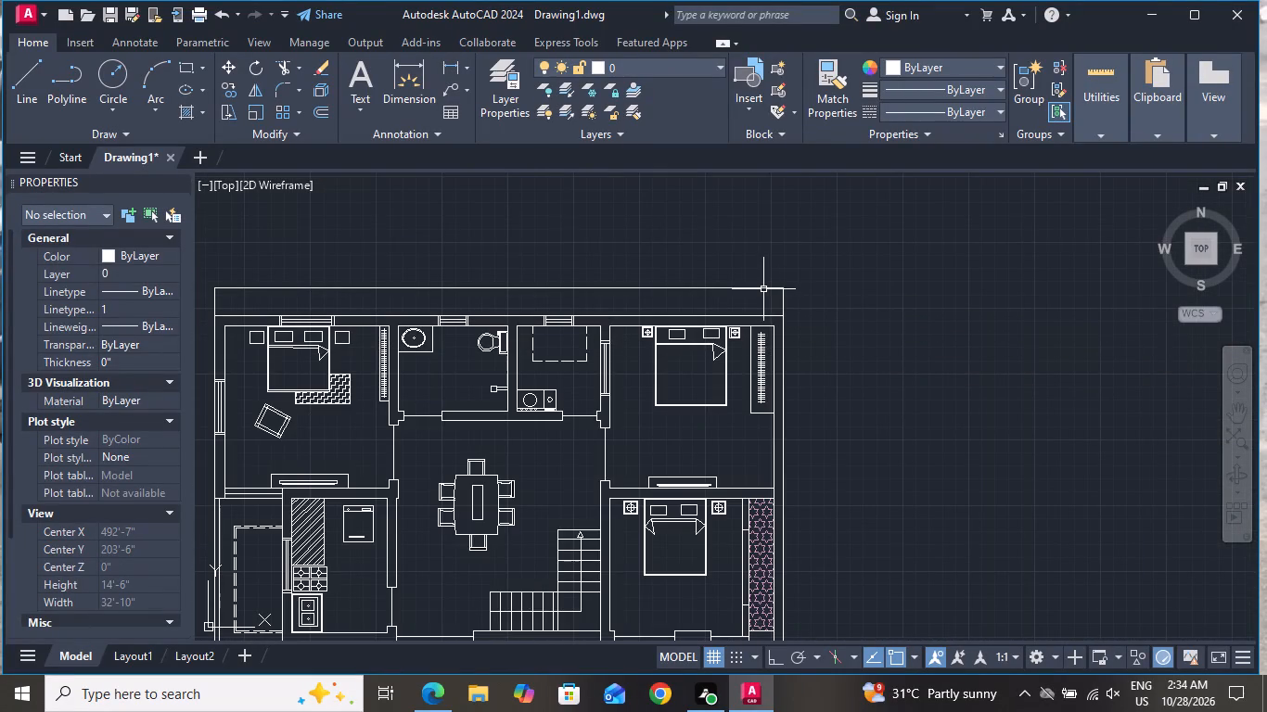
Set the Standard dimension style's text height to 2'-1.18".
type("D")
key("space")
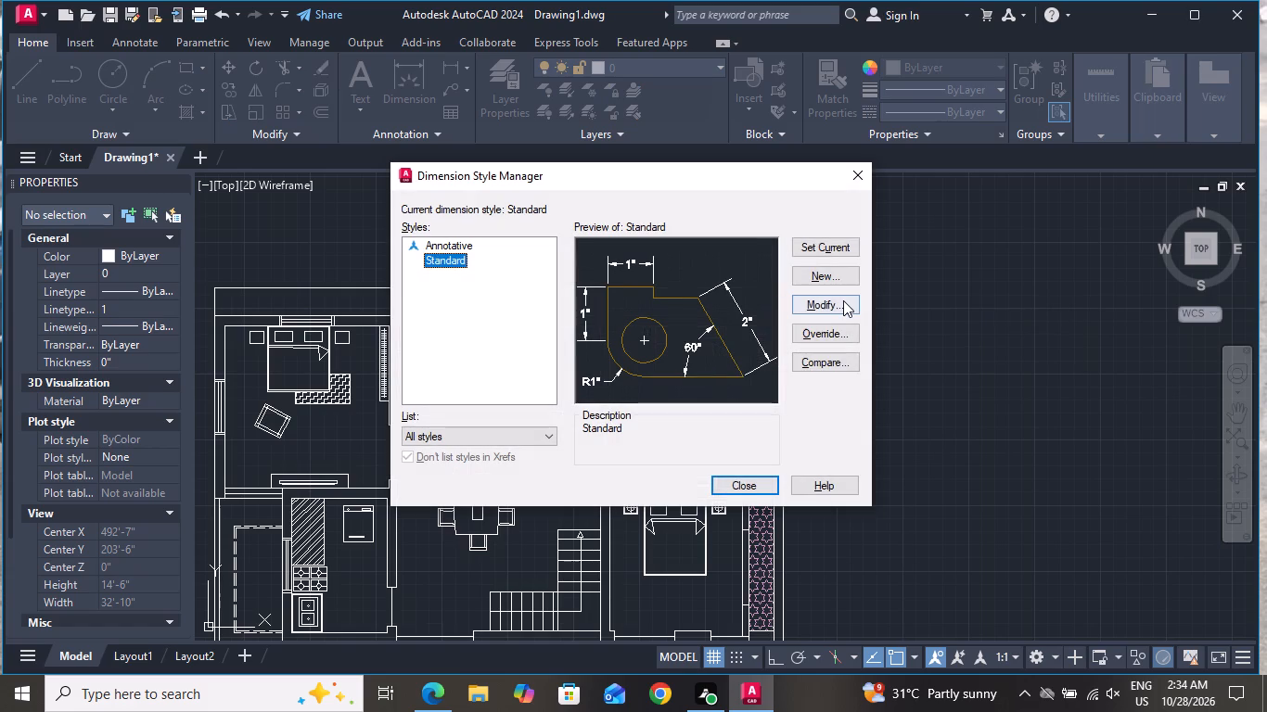
left_click(844, 300)
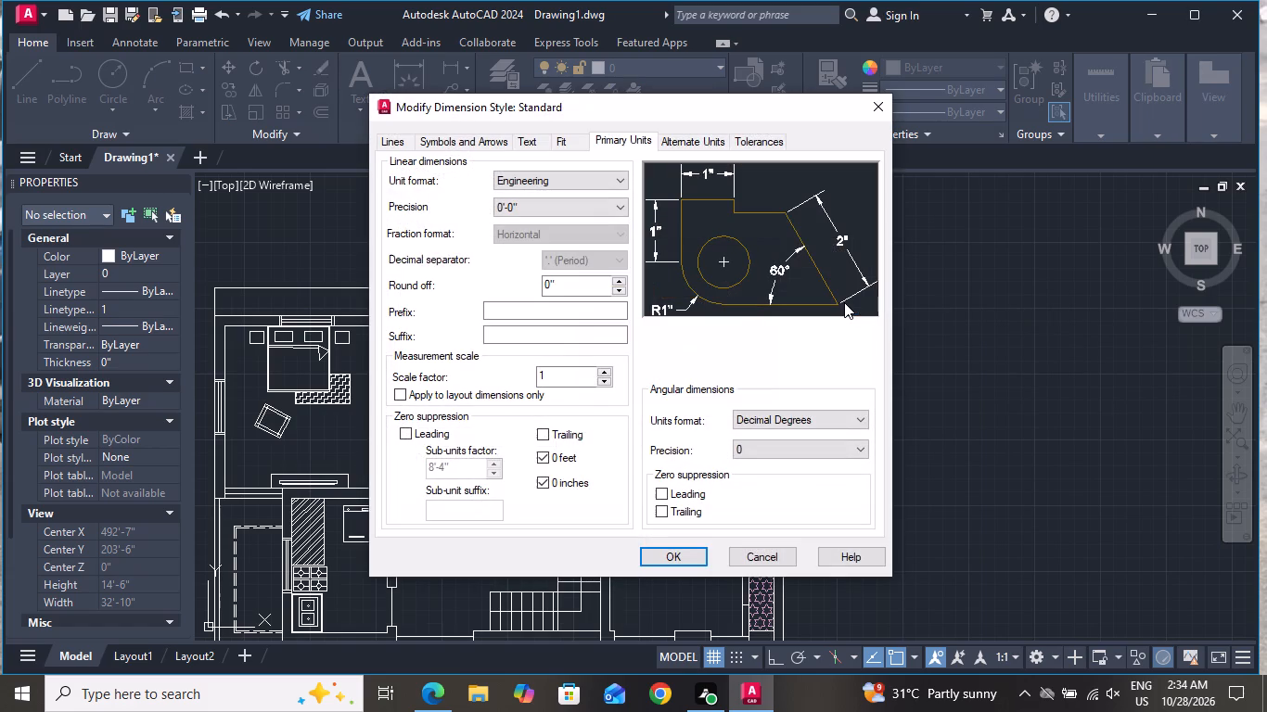
left_click(515, 138)
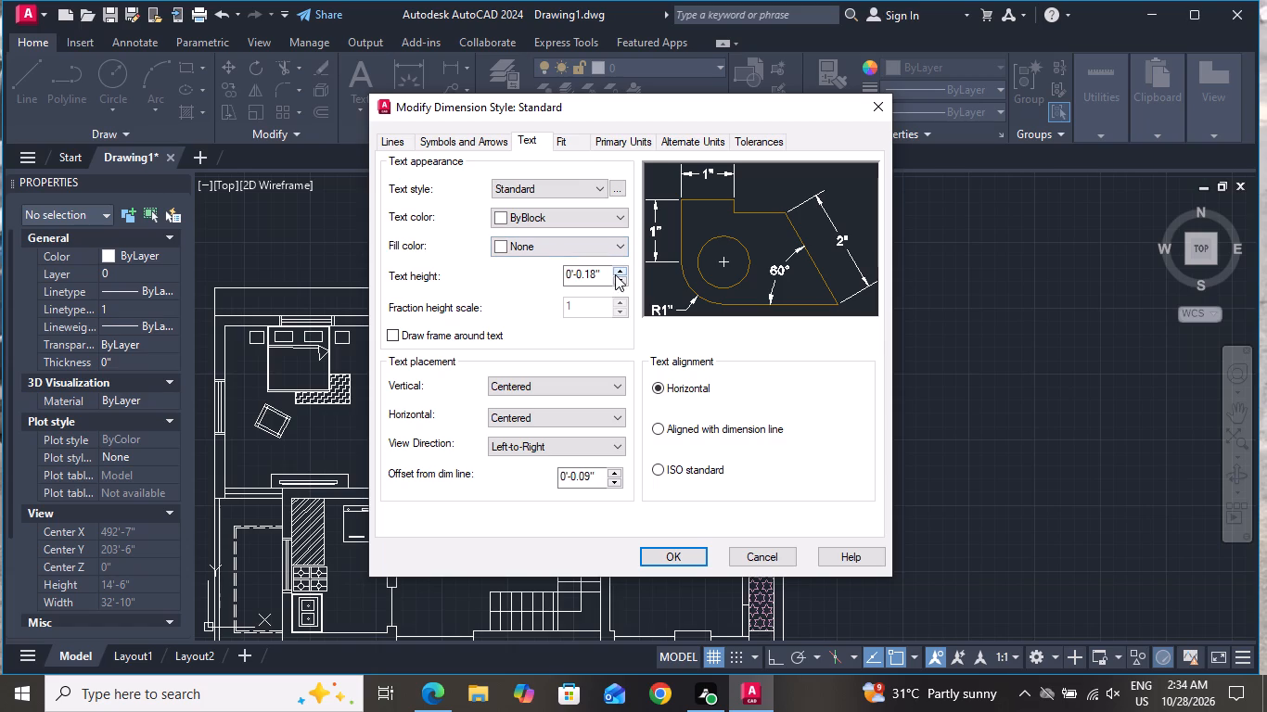
left_click(616, 271)
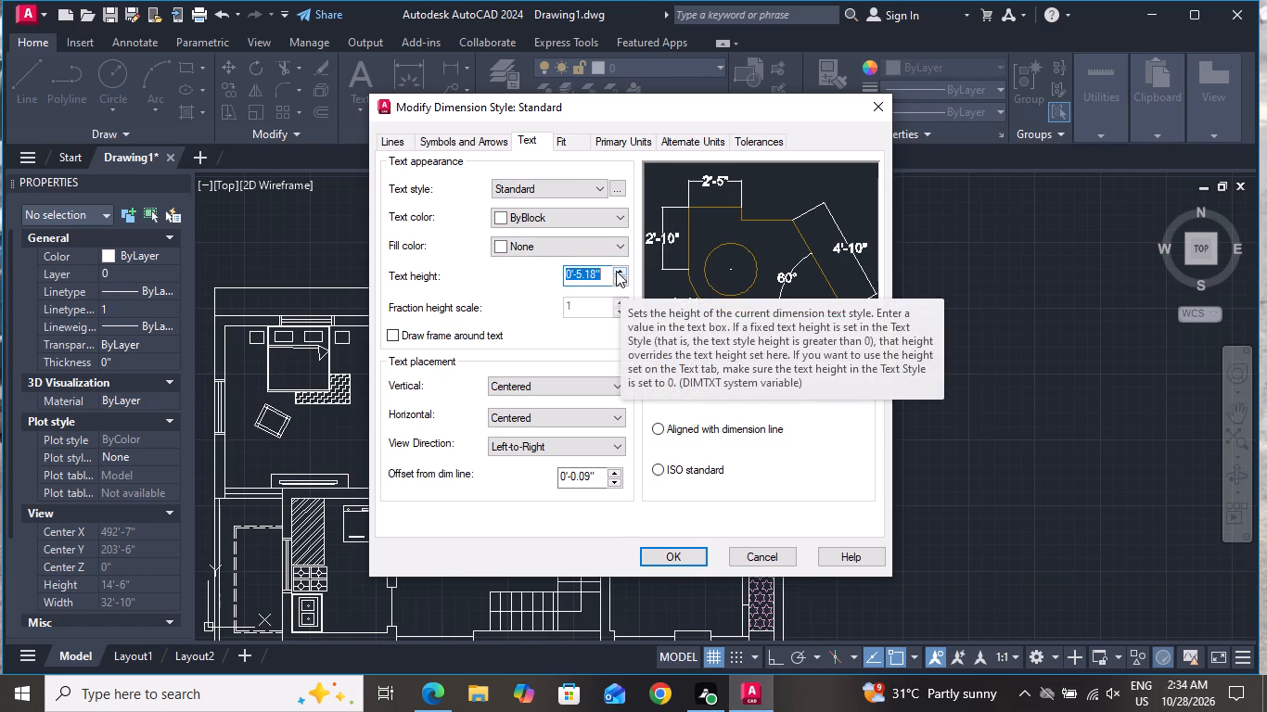
left_click(618, 269)
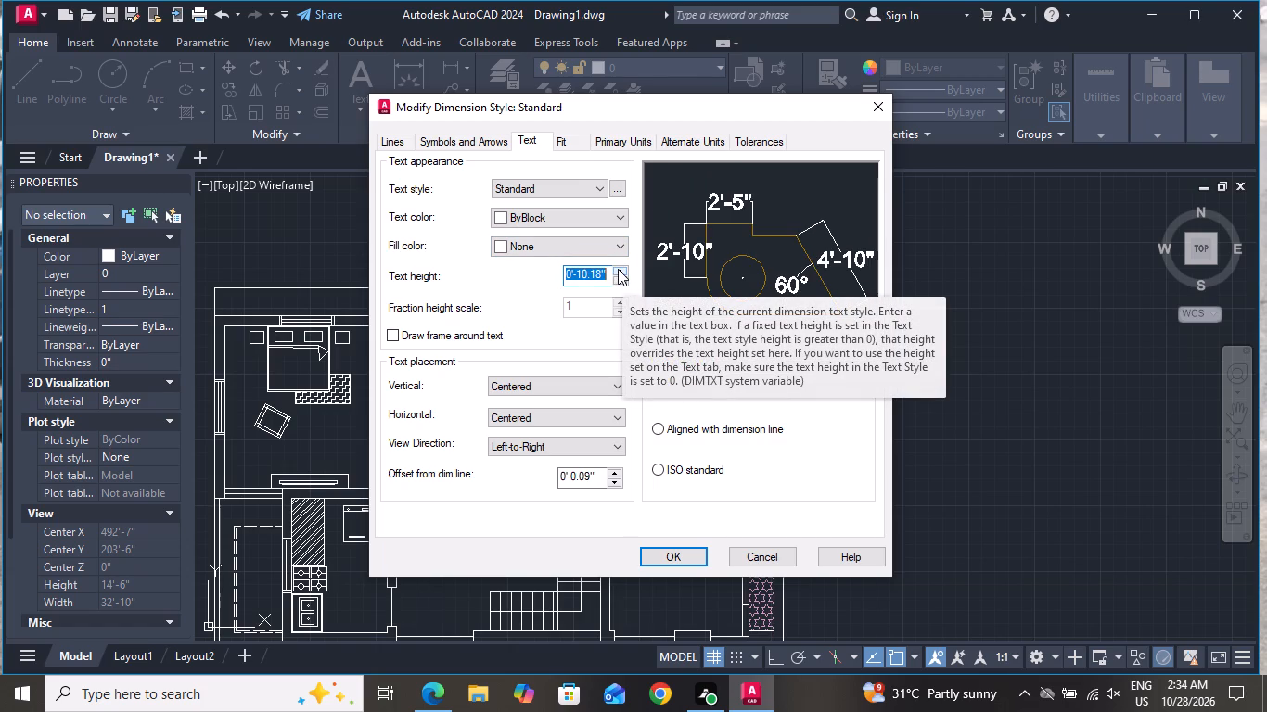
left_click(618, 269)
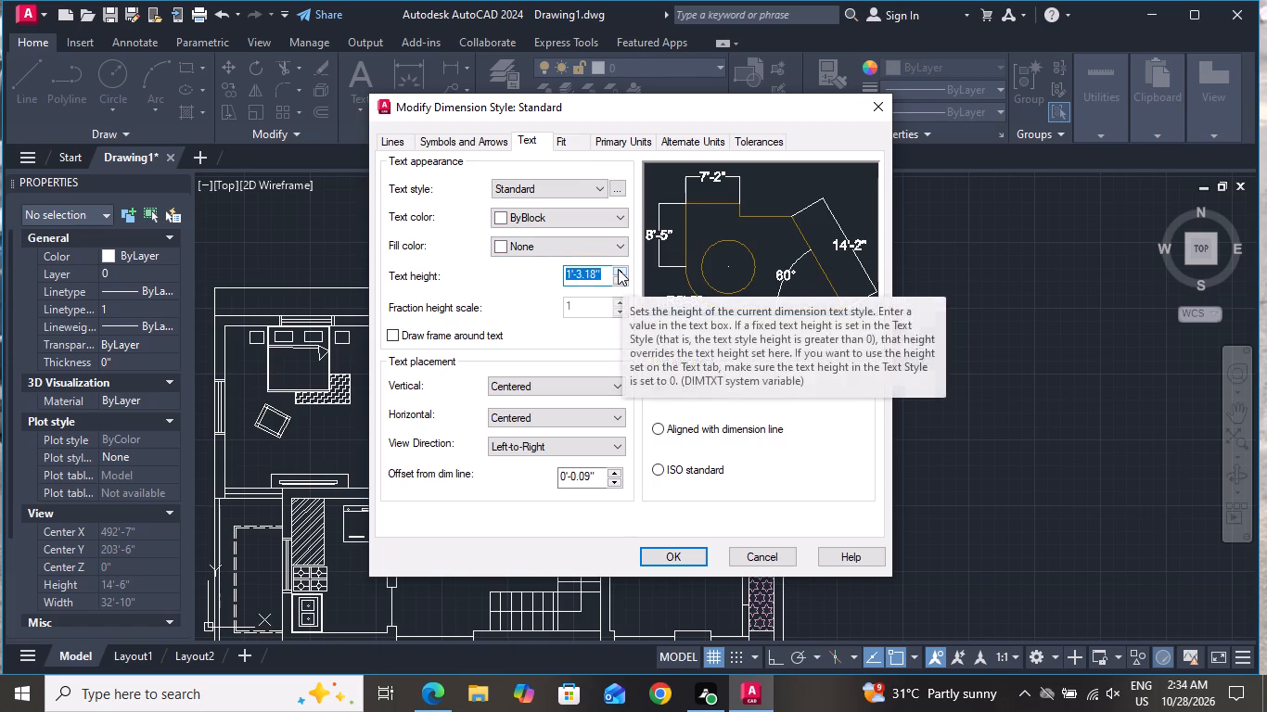
left_click(618, 269)
left_click(618, 269)
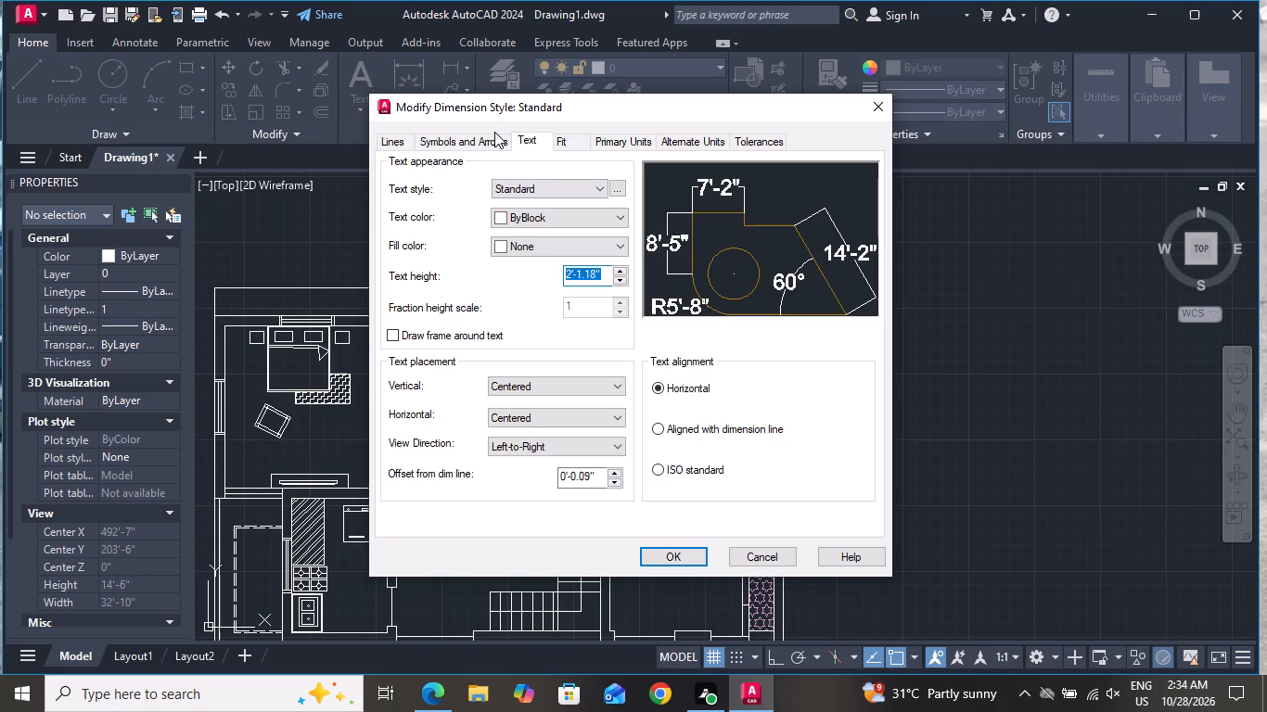
Set the Standard dimension style's arrow size to 2'-1.18" and make the style current.
left_click(474, 140)
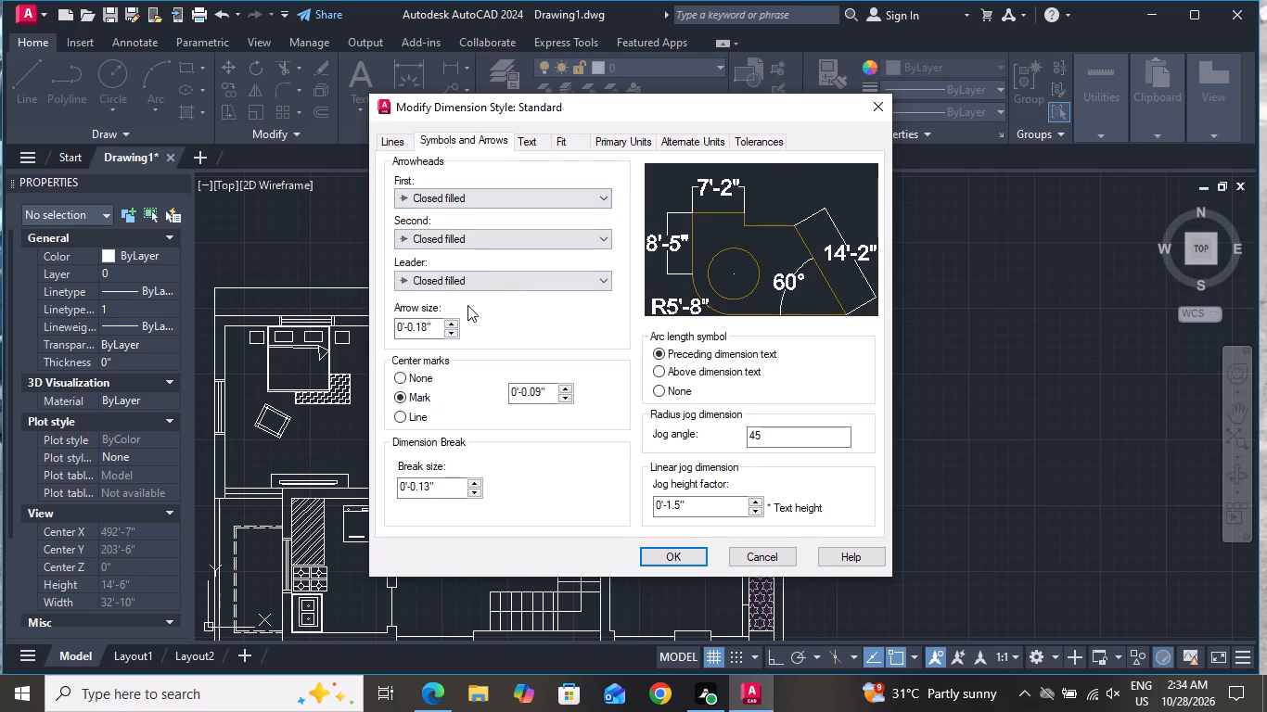
left_click(451, 327)
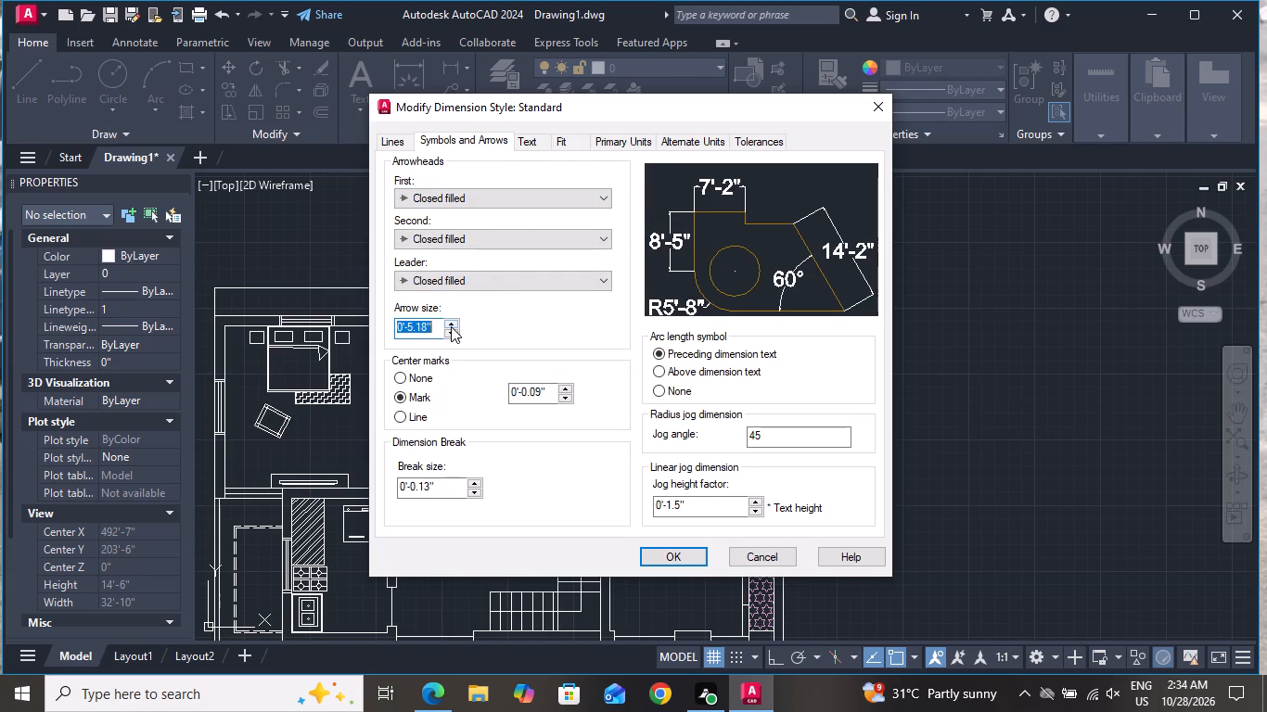
left_click(451, 326)
left_click(451, 326)
left_click(451, 326)
left_click(451, 326)
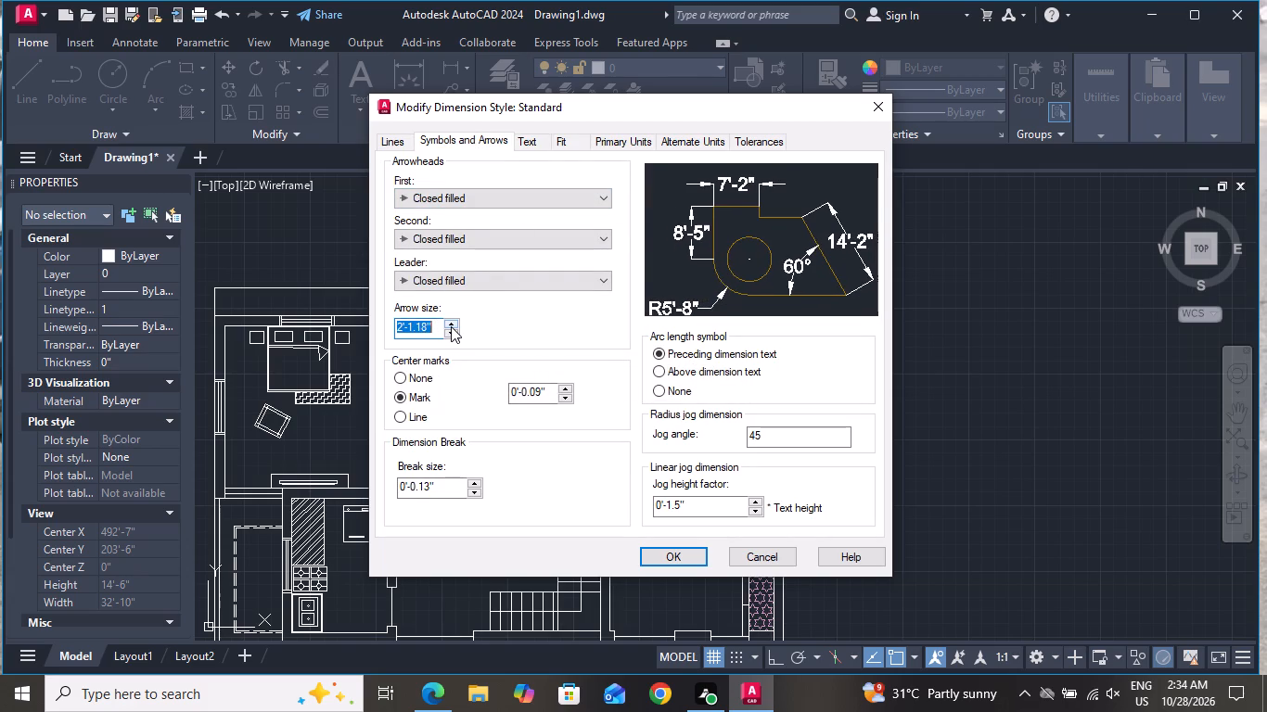
left_click(697, 552)
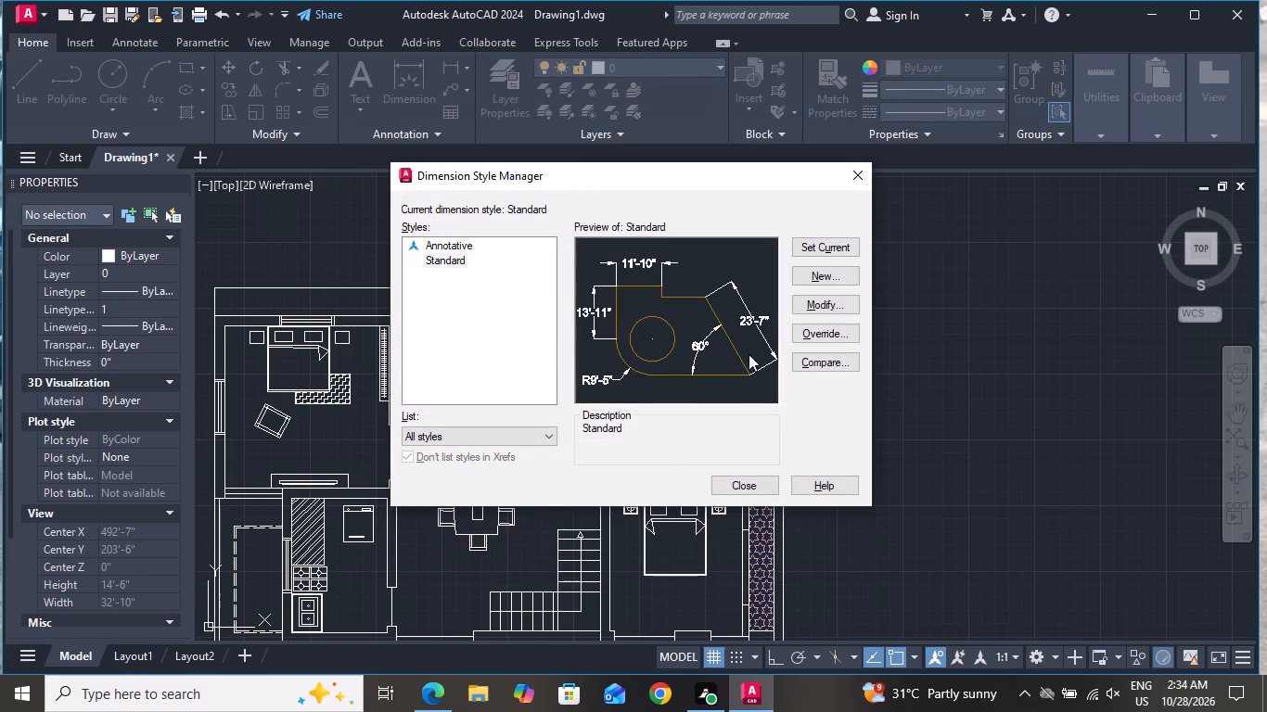
left_click(844, 236)
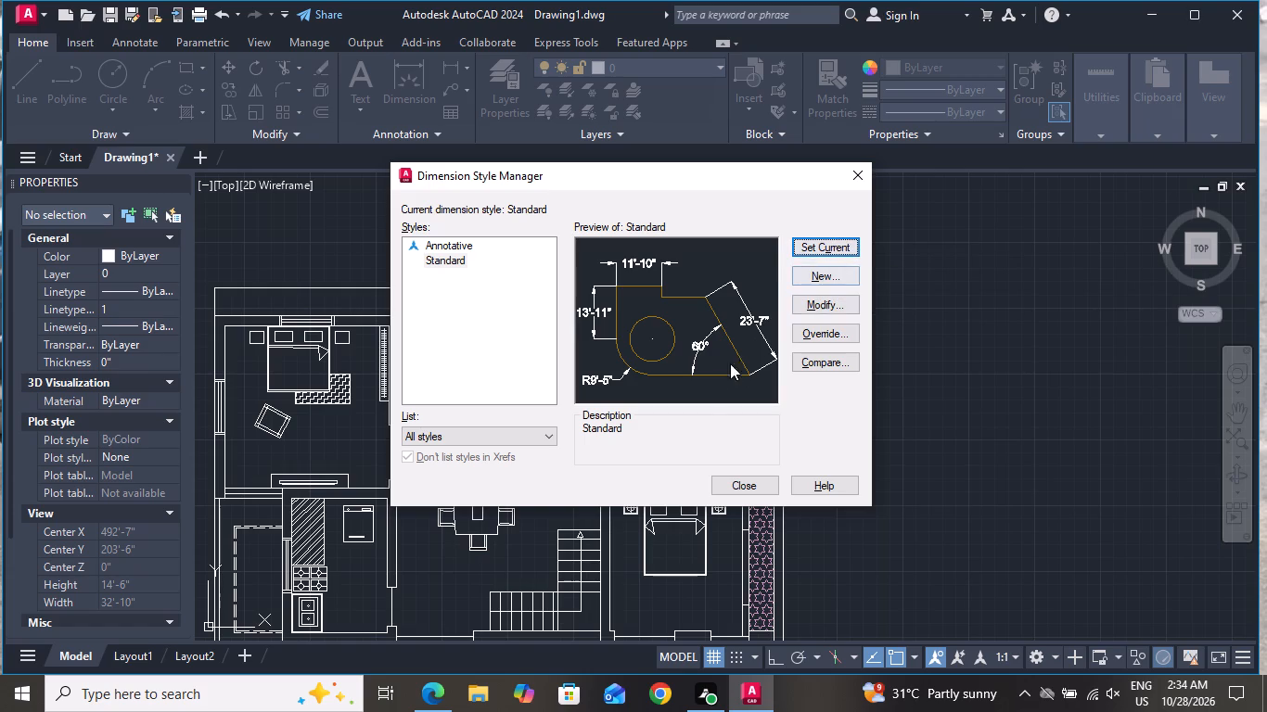
left_click(720, 482)
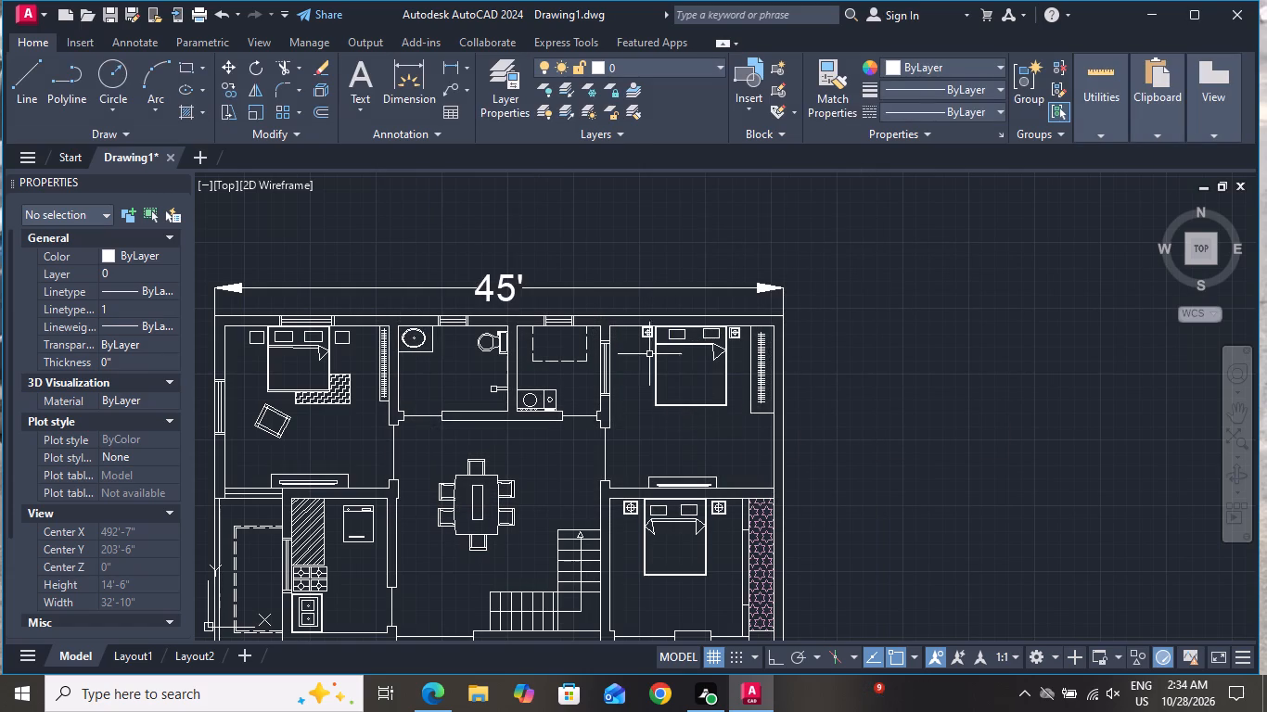
Add a vertical linear dimension outside the plan's left outer wall, from its top corner to its bottom corner.
left_click(444, 65)
scroll(843, 280, "down", 2)
scroll(595, 313, "up", 4)
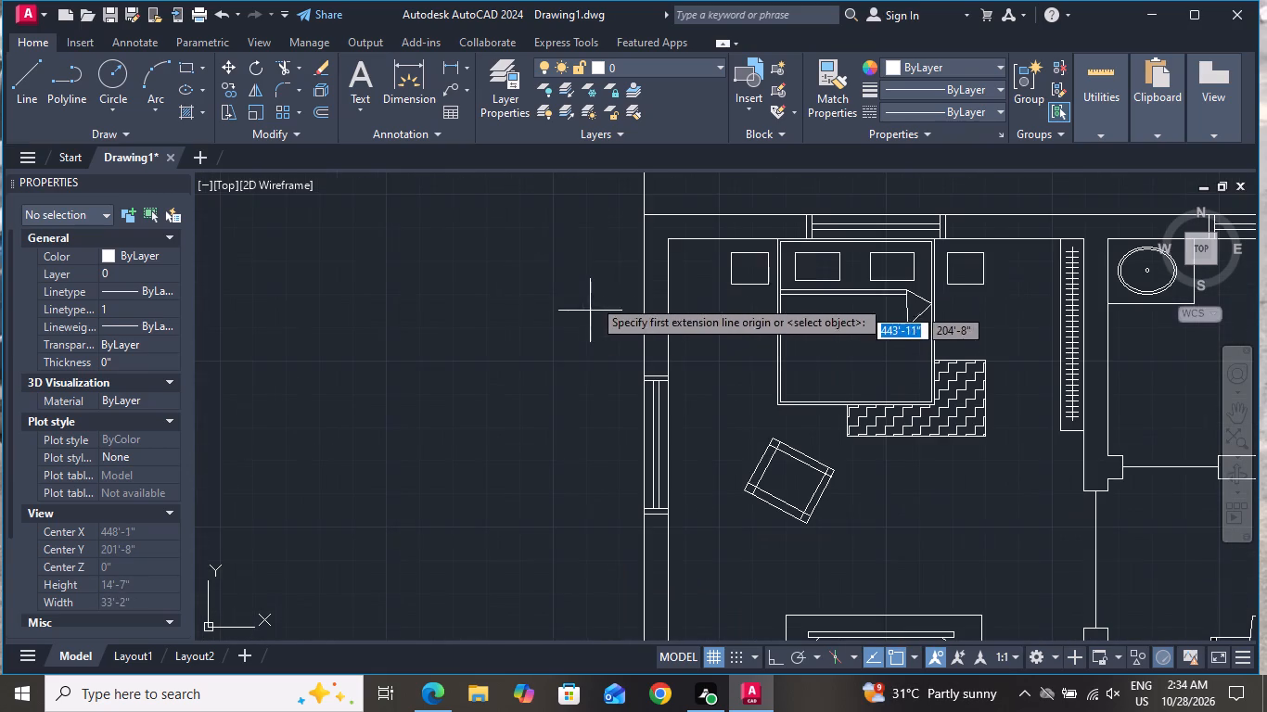
left_click(640, 211)
scroll(640, 214, "down", 4)
scroll(640, 432, "up", 1)
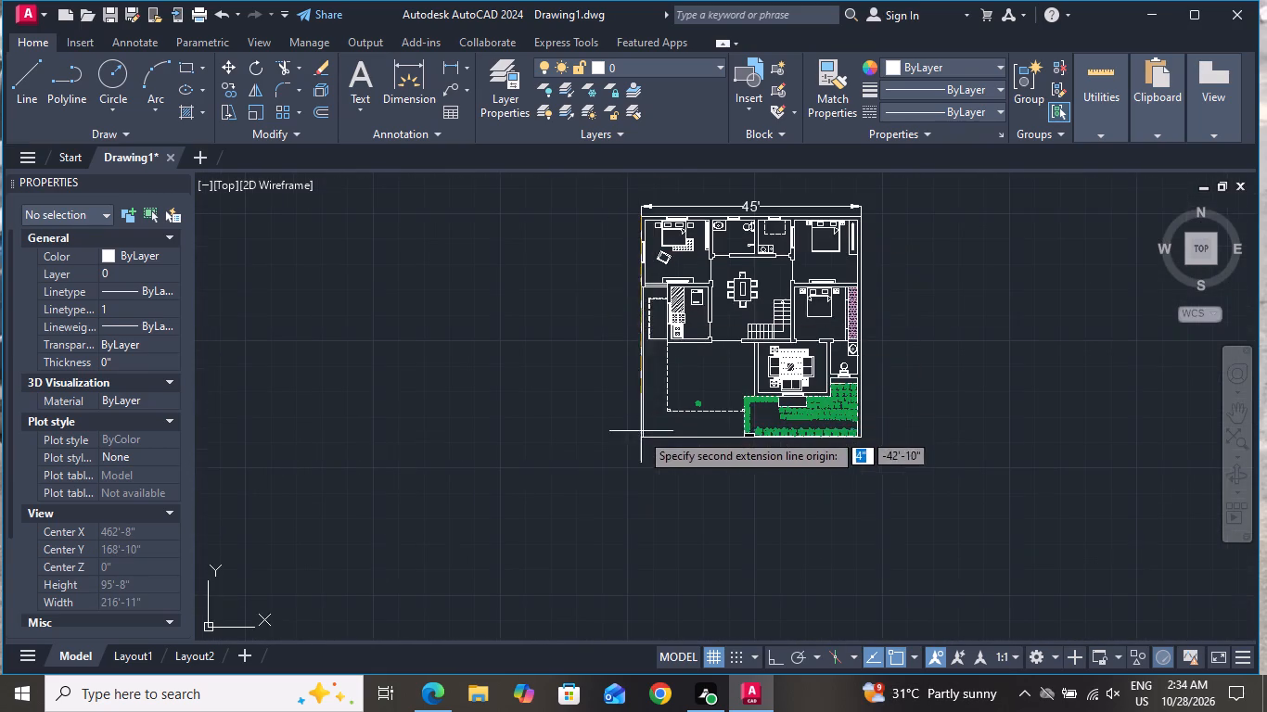
scroll(640, 432, "up", 2)
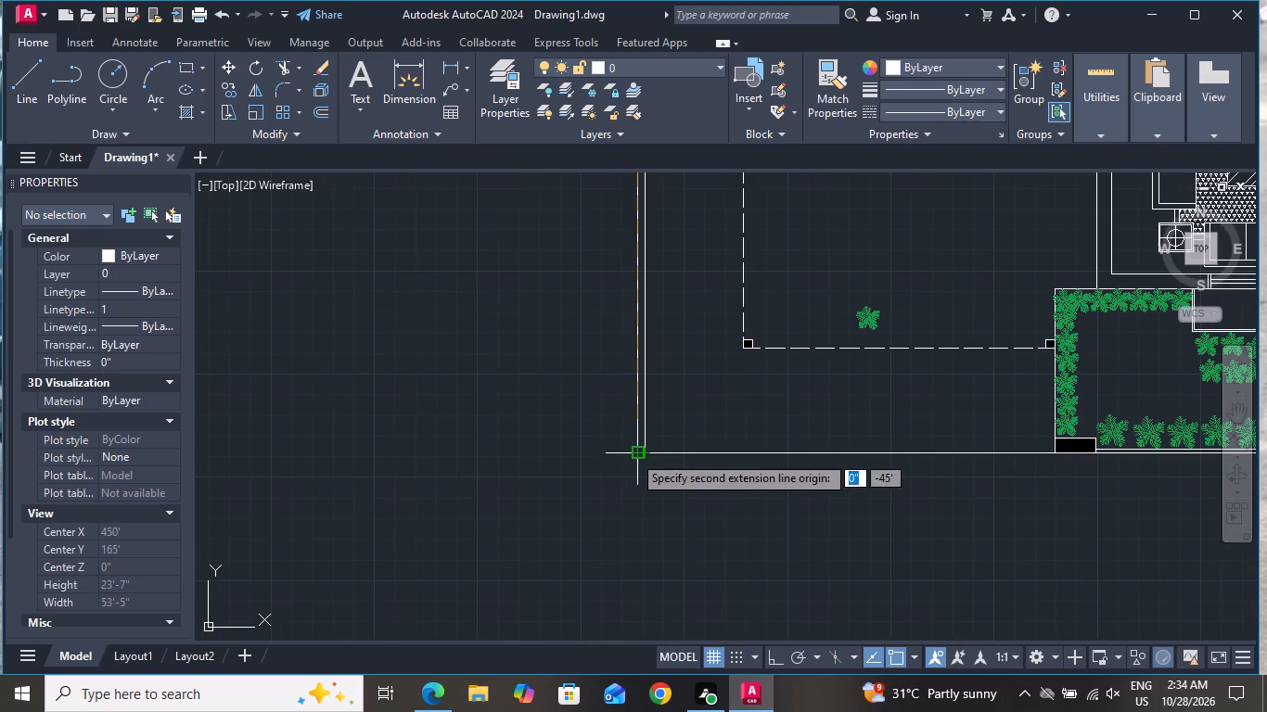
left_click(633, 454)
scroll(621, 456, "down", 1)
left_click(599, 460)
Insert the Vehicles - Imperial block from the architectural tool palette into the dashed area below the kitchen, near its left dashed line.
scroll(595, 469, "down", 2)
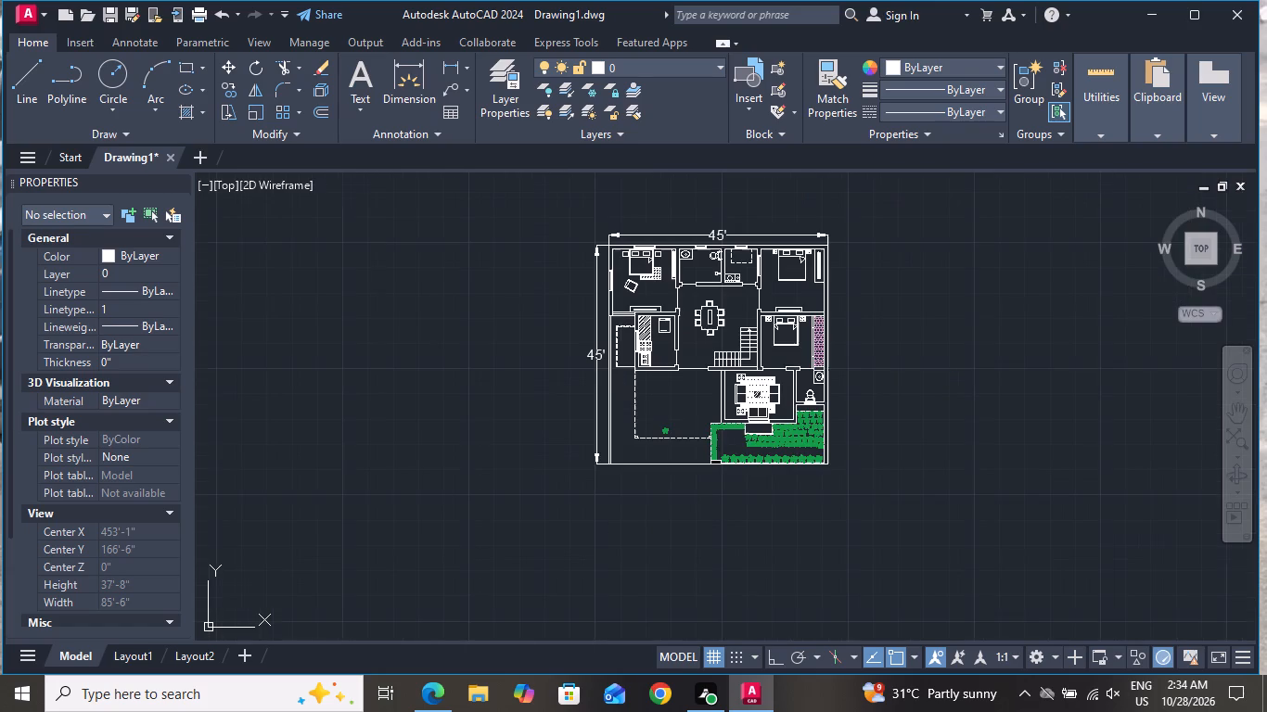
scroll(751, 433, "up", 1)
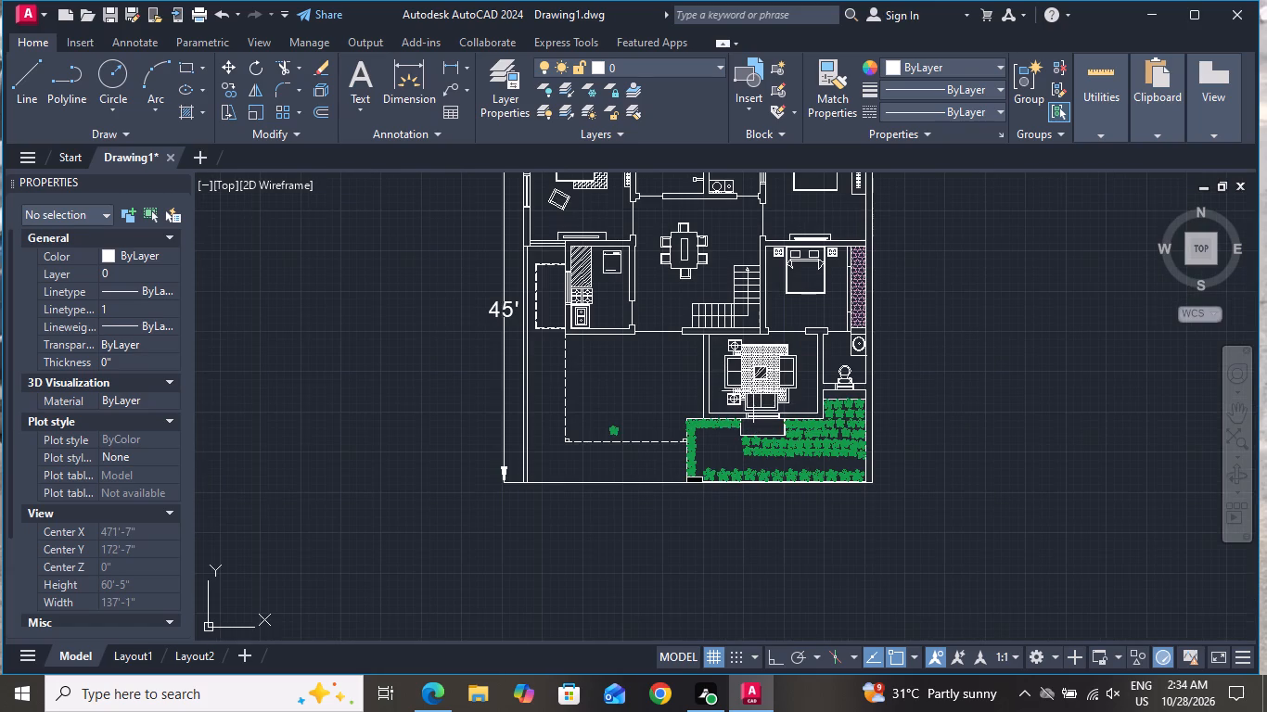
scroll(627, 348, "up", 2)
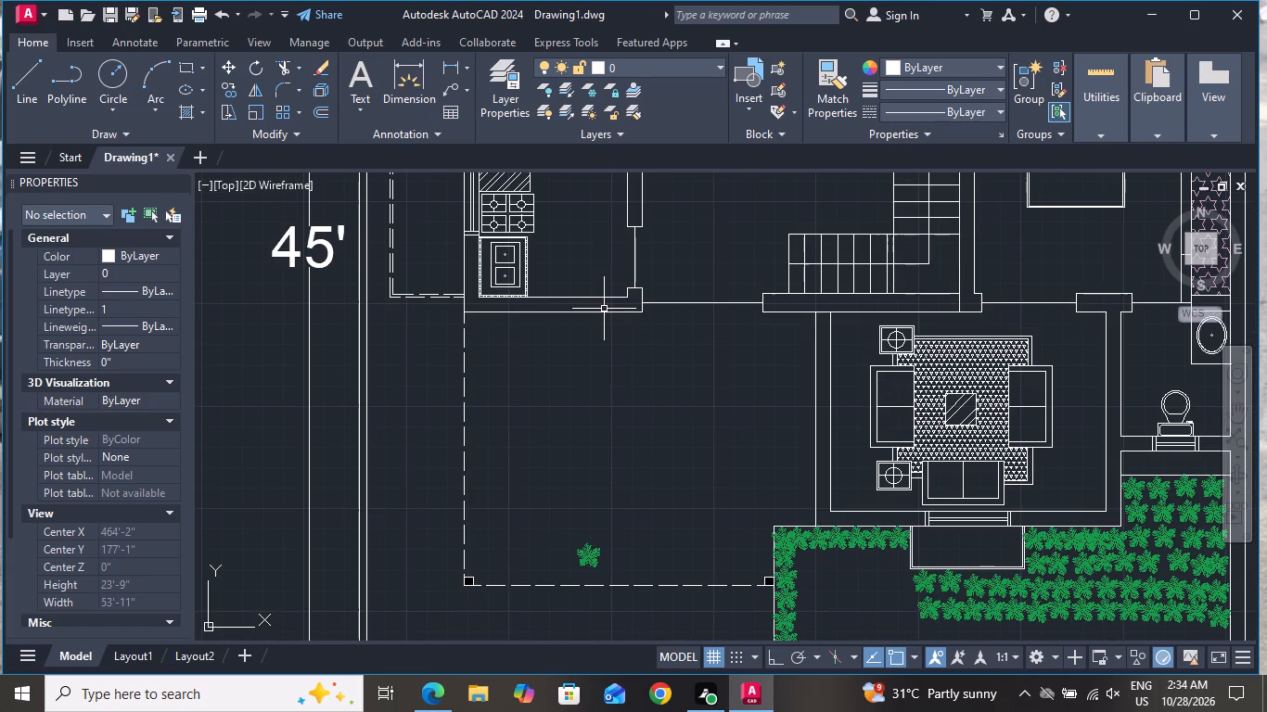
type("TP")
key("space")
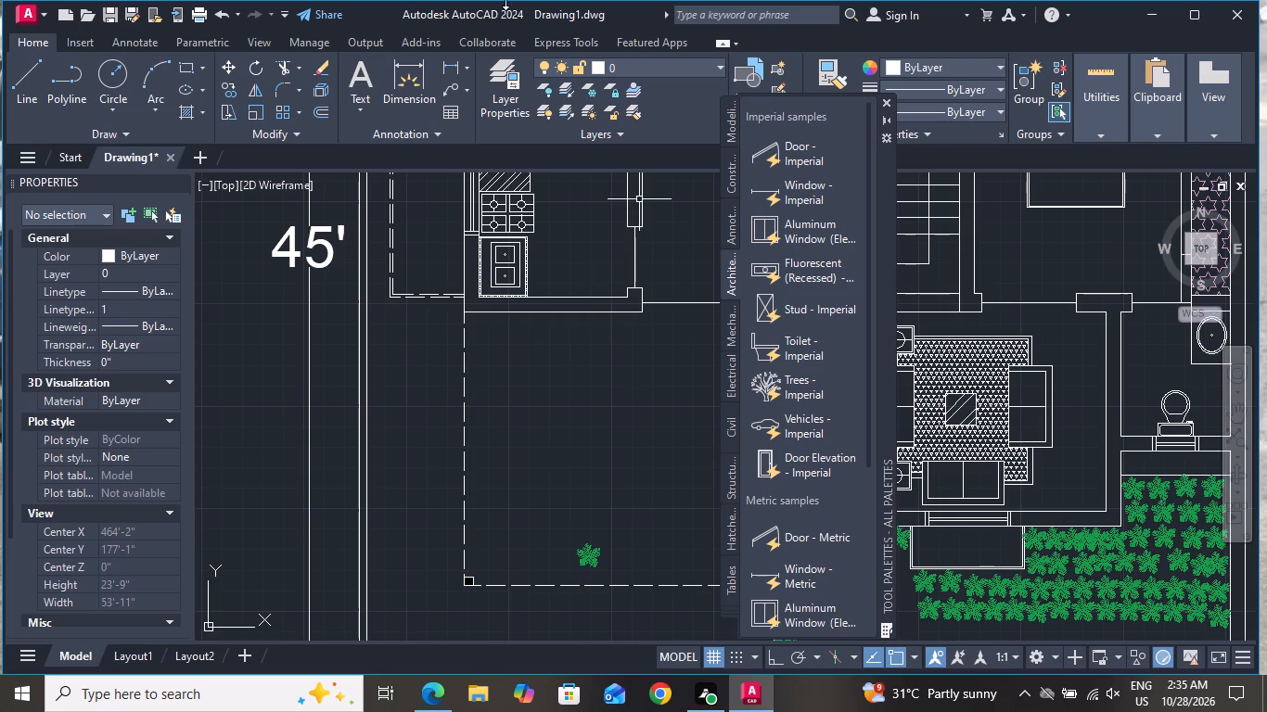
scroll(504, 116, "down", 1)
left_click(789, 416)
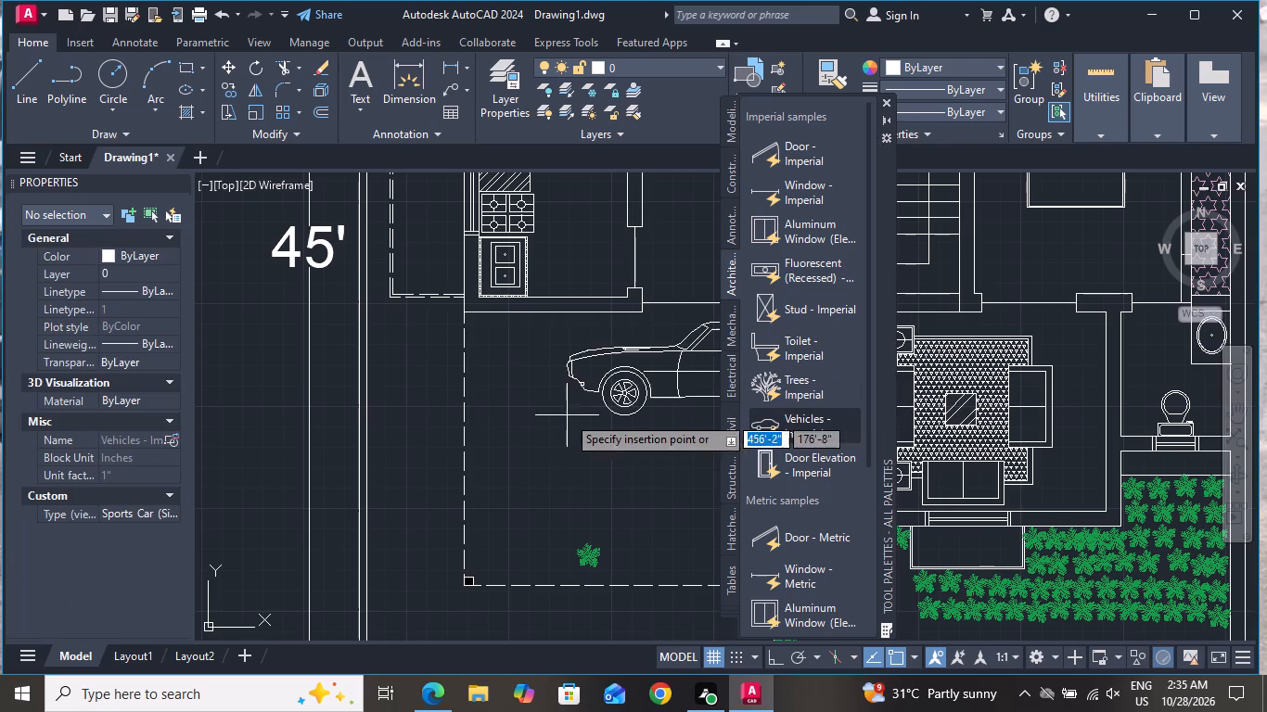
left_click(493, 432)
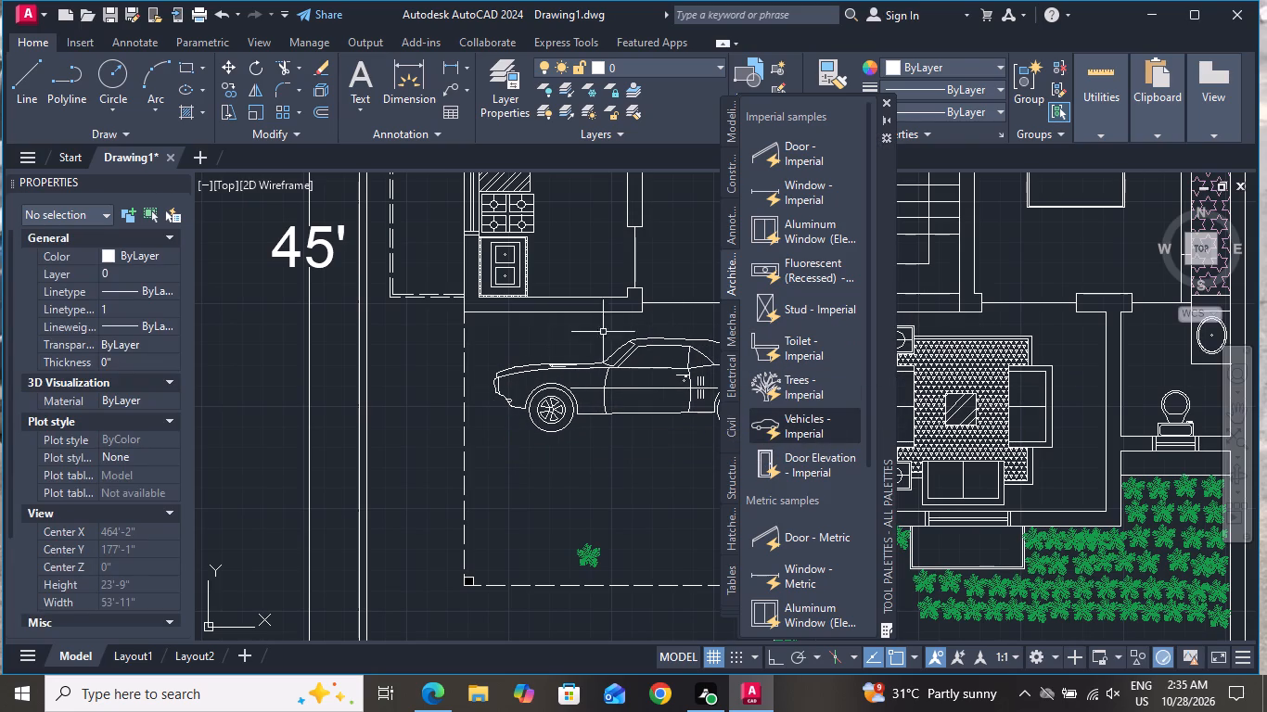
left_click(886, 103)
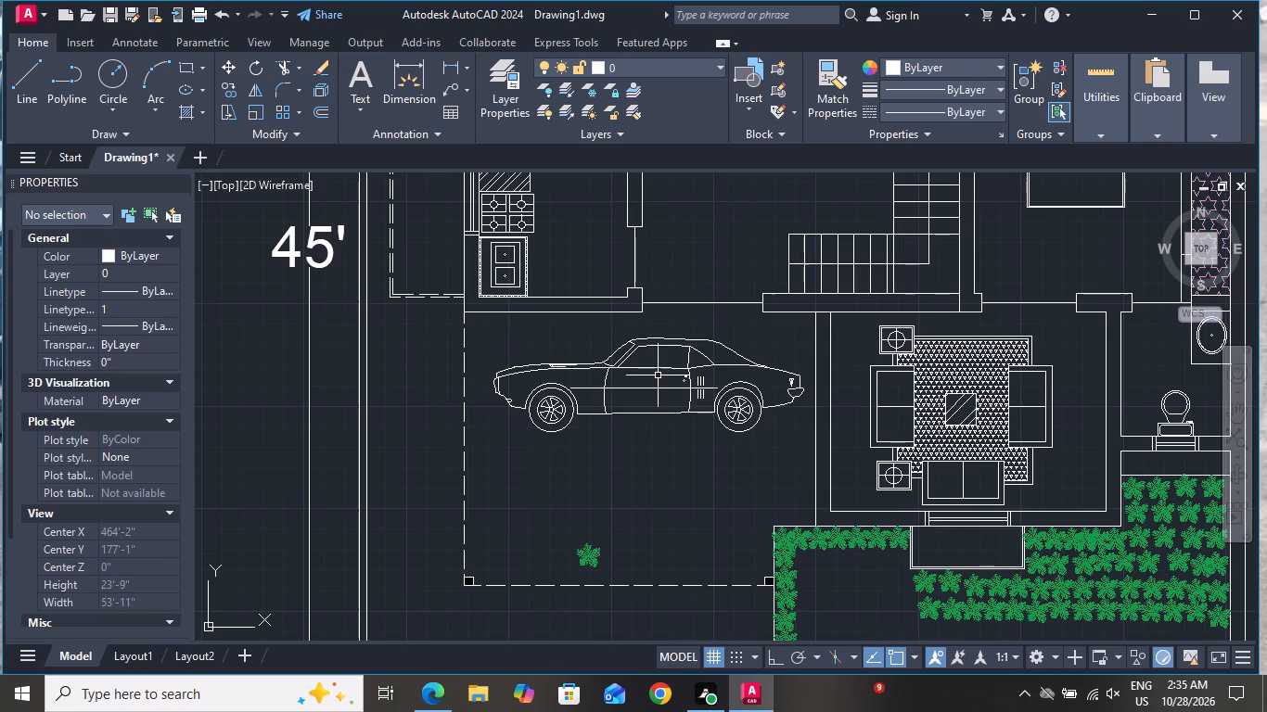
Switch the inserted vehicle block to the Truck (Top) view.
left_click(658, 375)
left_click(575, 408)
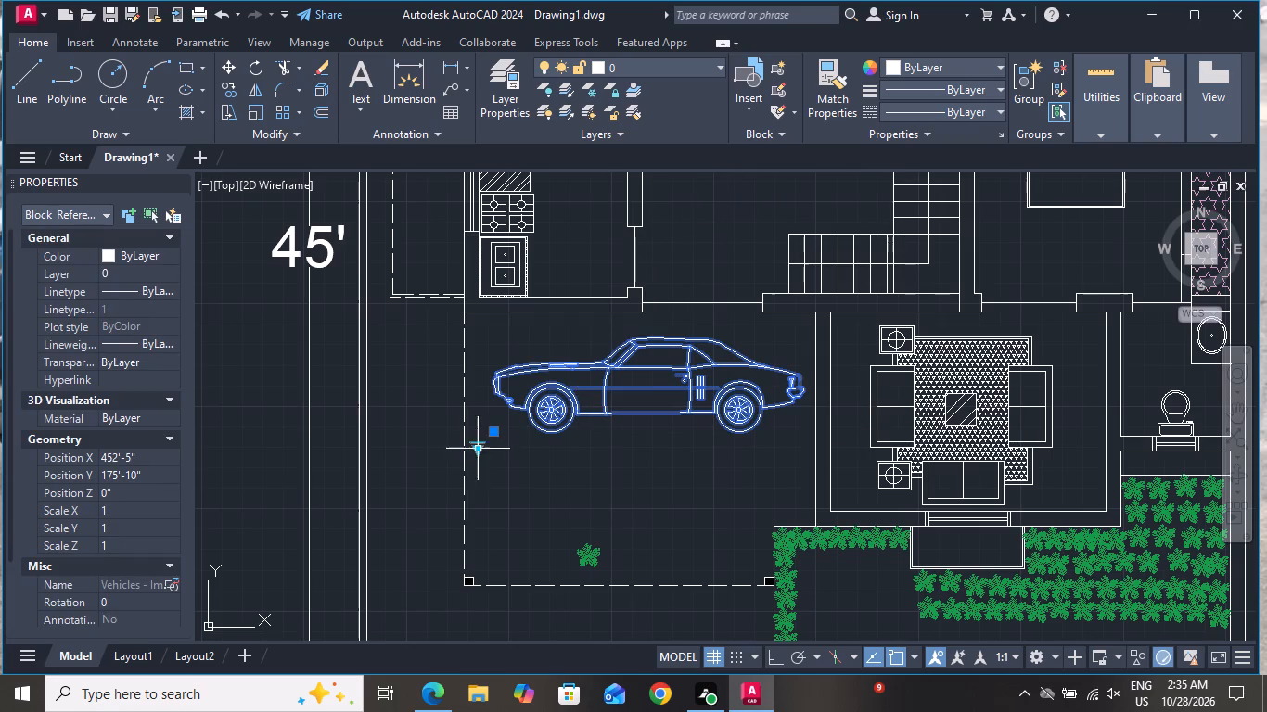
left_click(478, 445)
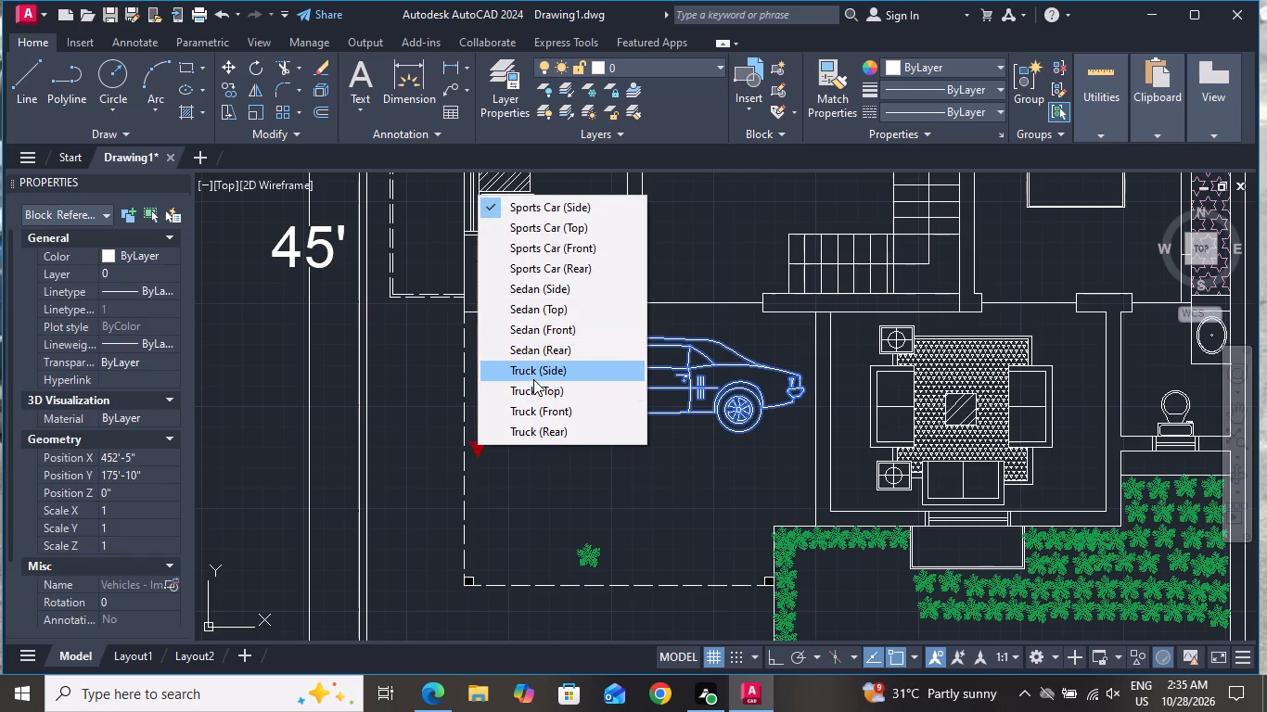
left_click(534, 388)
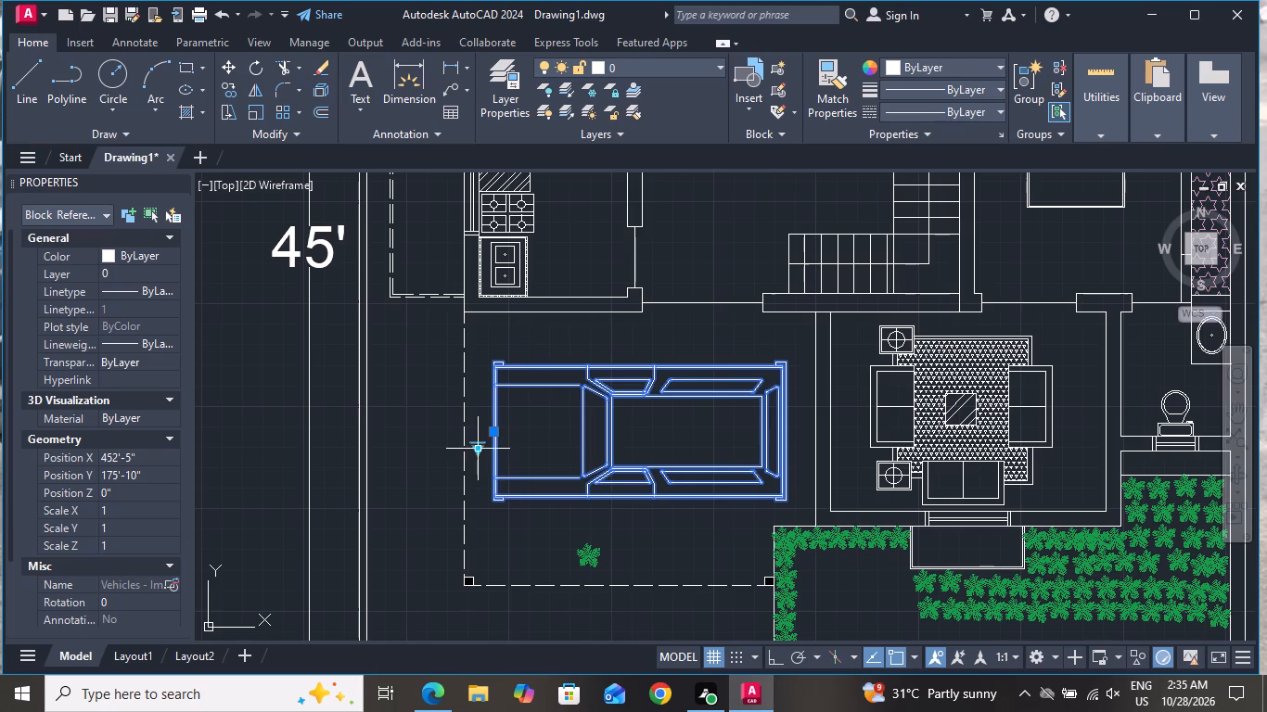
Switch the vehicle block to the Sports Car (Top) view.
left_click(474, 451)
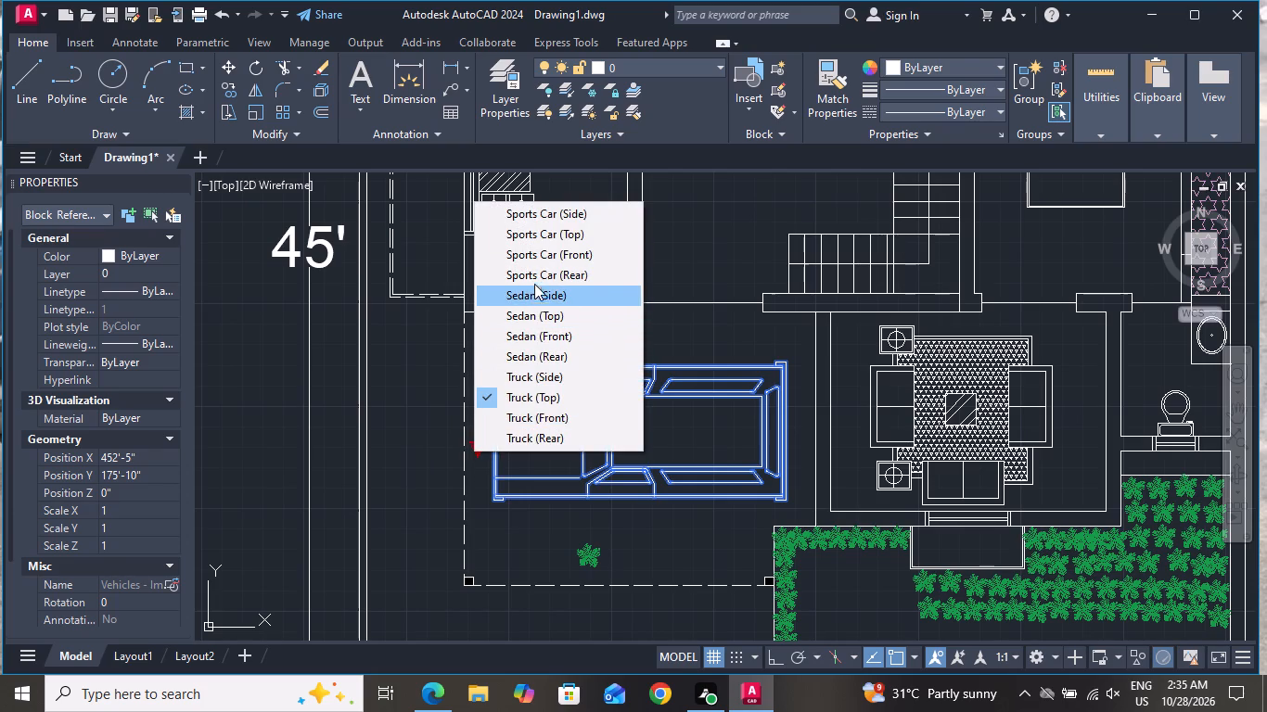
left_click(560, 231)
scroll(668, 375, "down", 1)
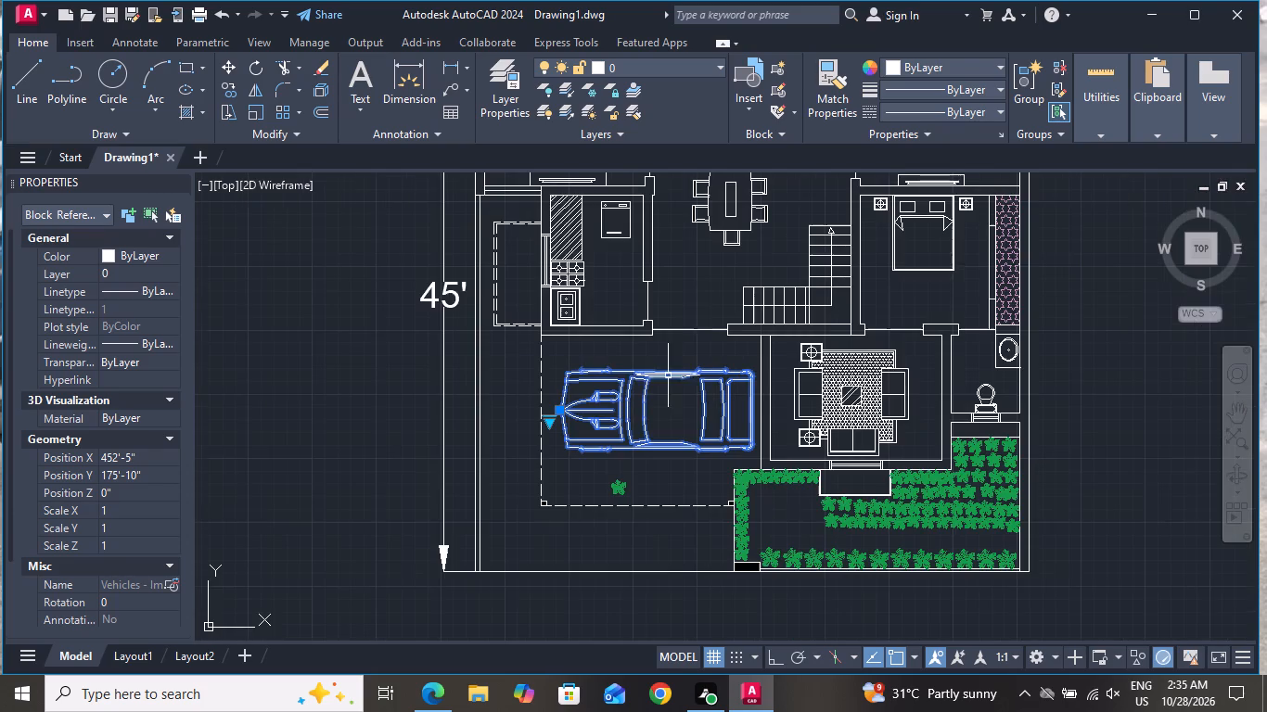
scroll(556, 417, "up", 1)
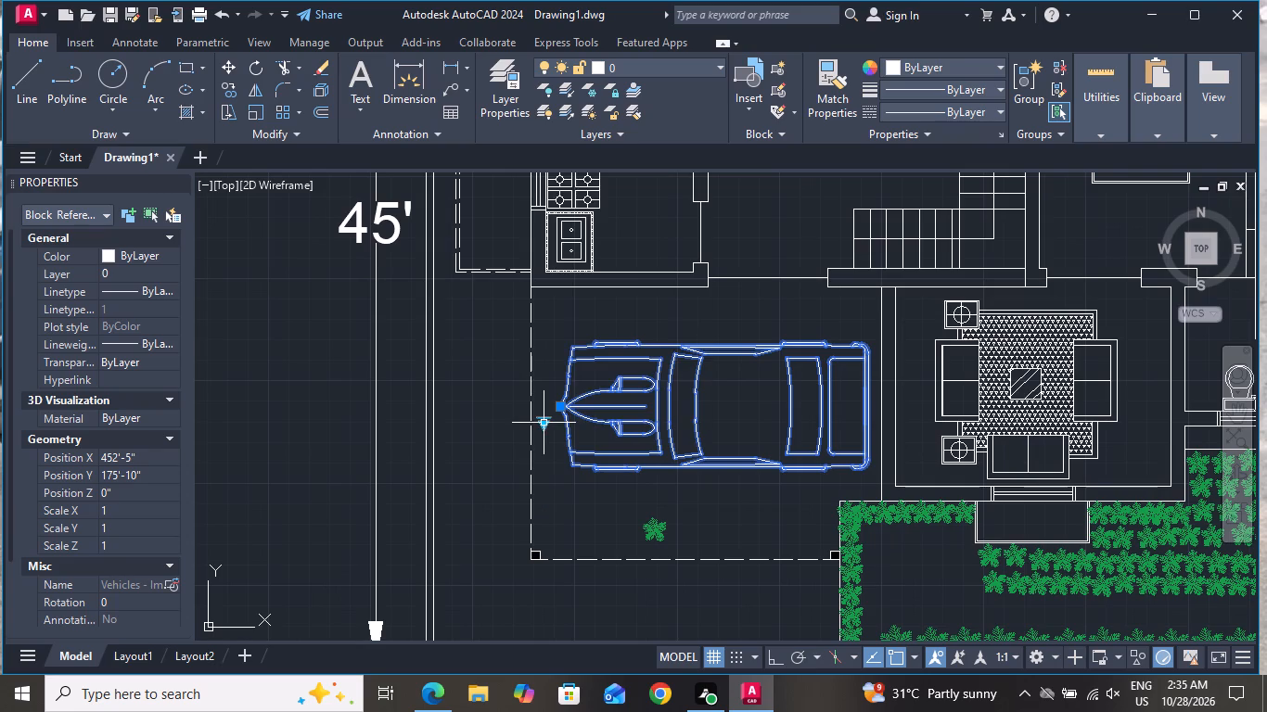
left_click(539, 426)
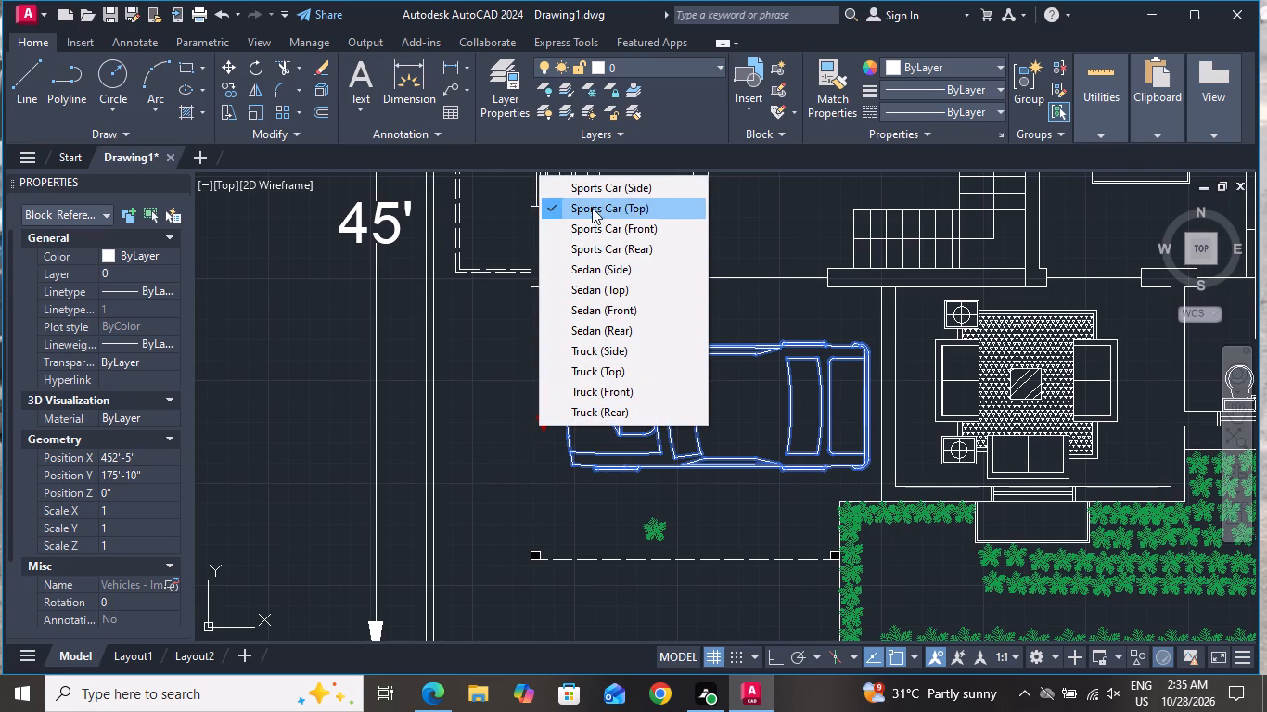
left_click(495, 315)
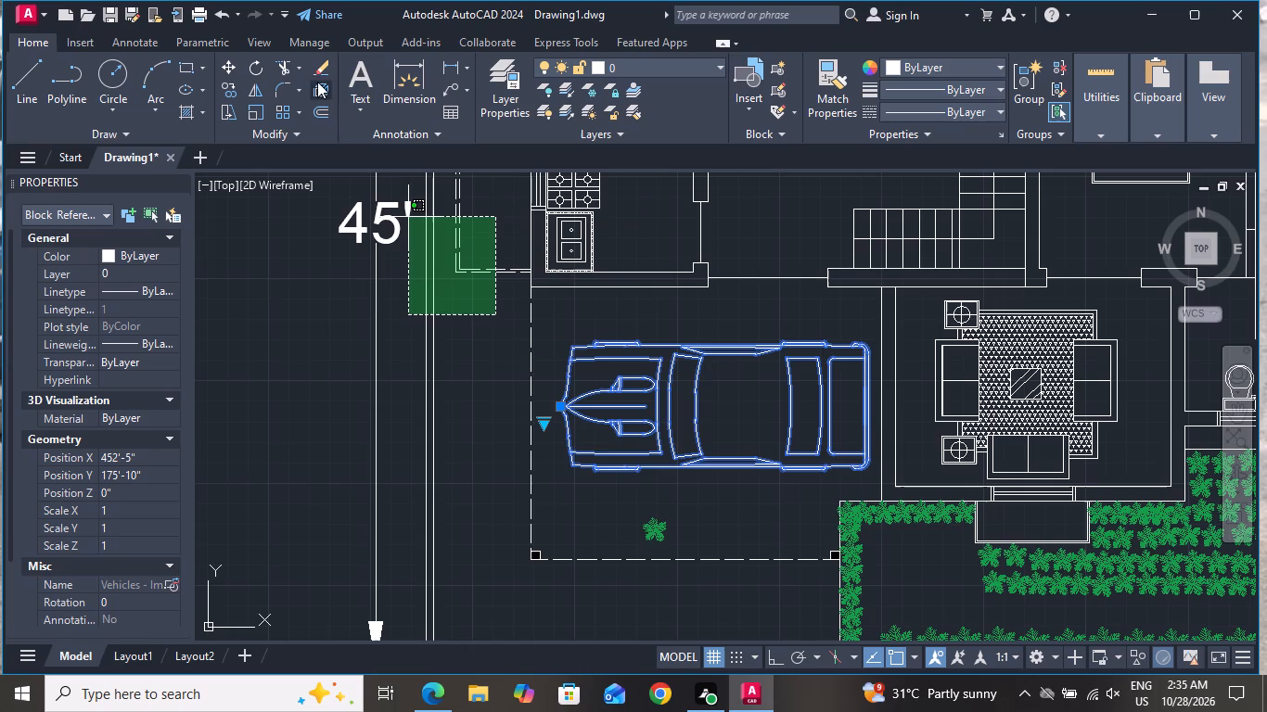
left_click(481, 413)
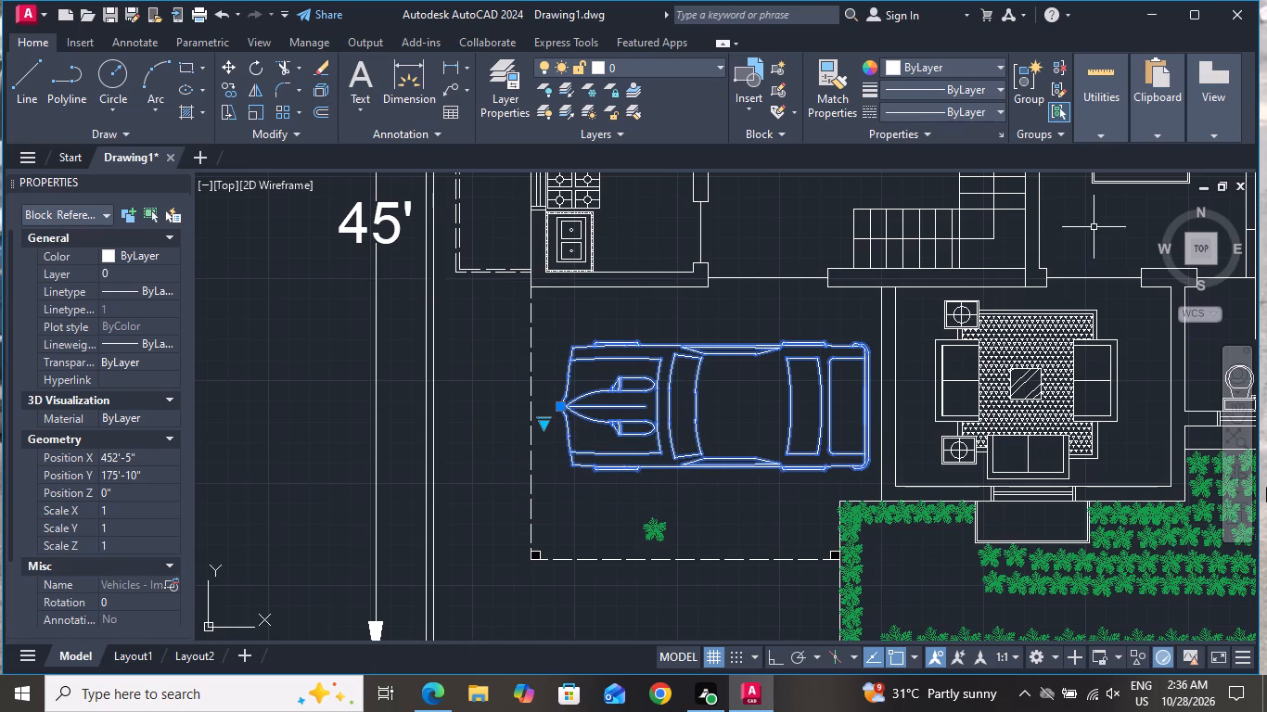
Turn on Ortho mode and rotate the sports car block by 270° about a point just beyond its rear end.
left_click(257, 66)
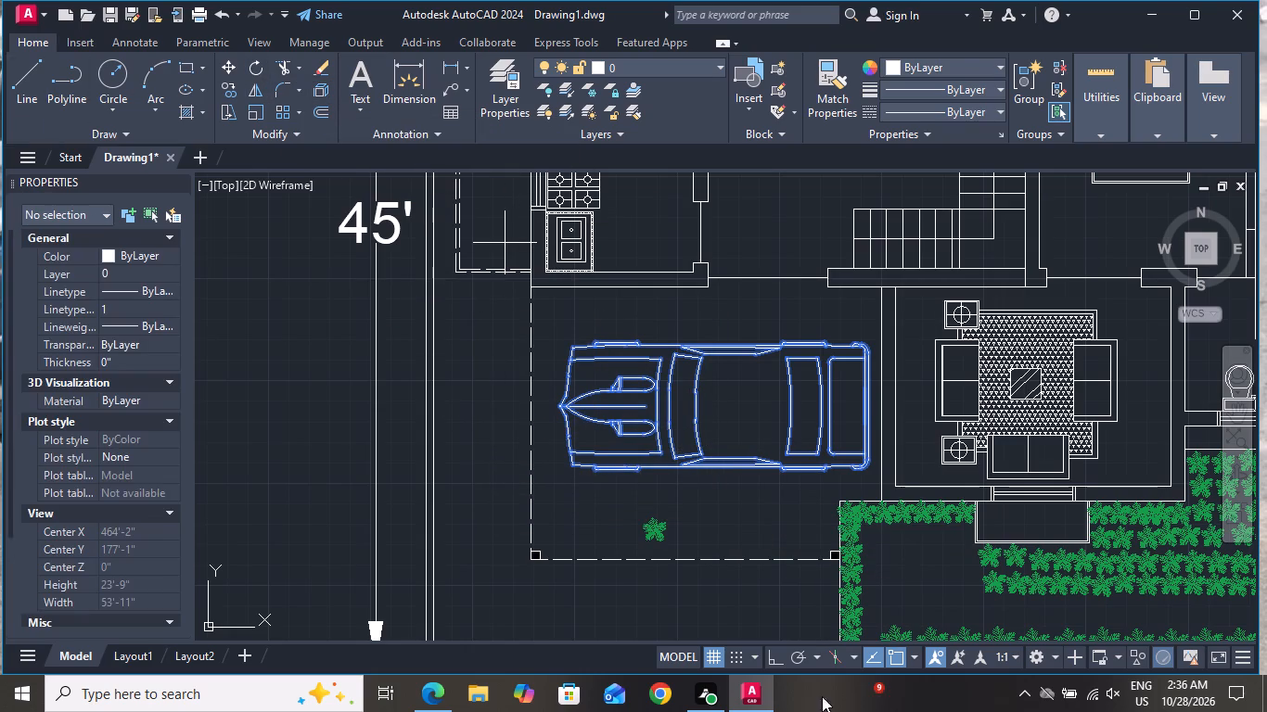
left_click(780, 656)
left_click(886, 464)
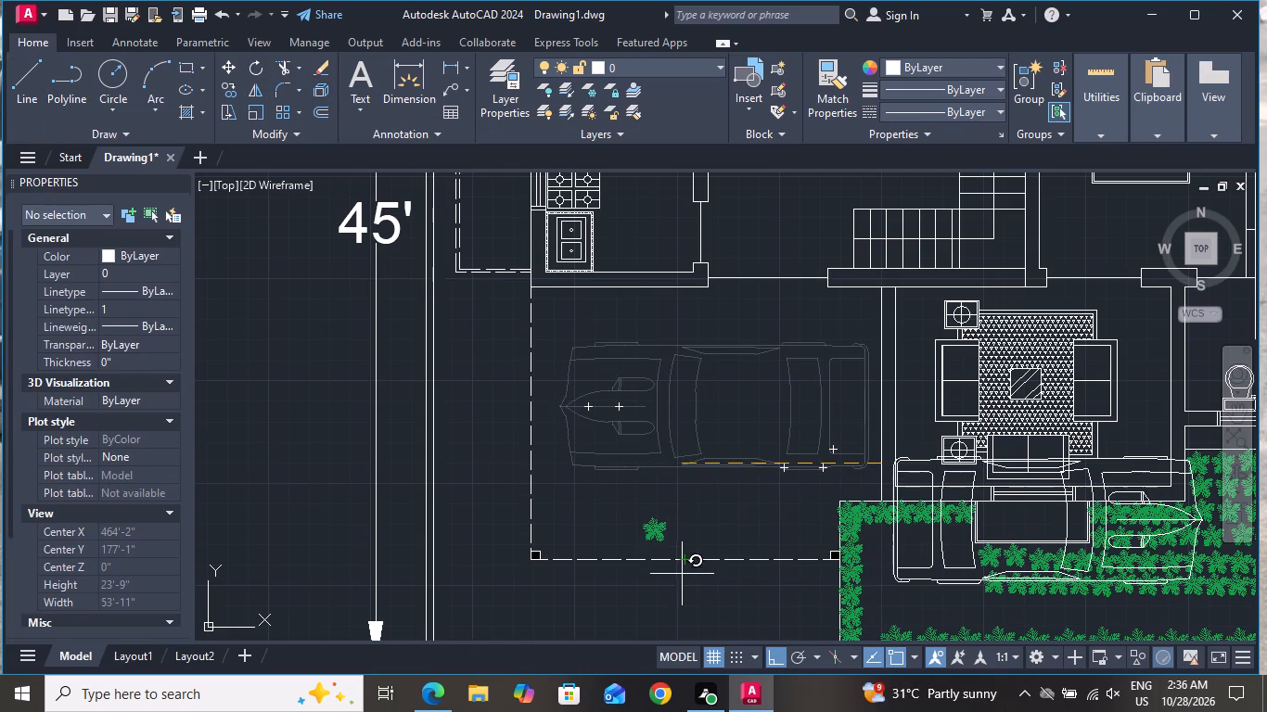
scroll(770, 569, "down", 3)
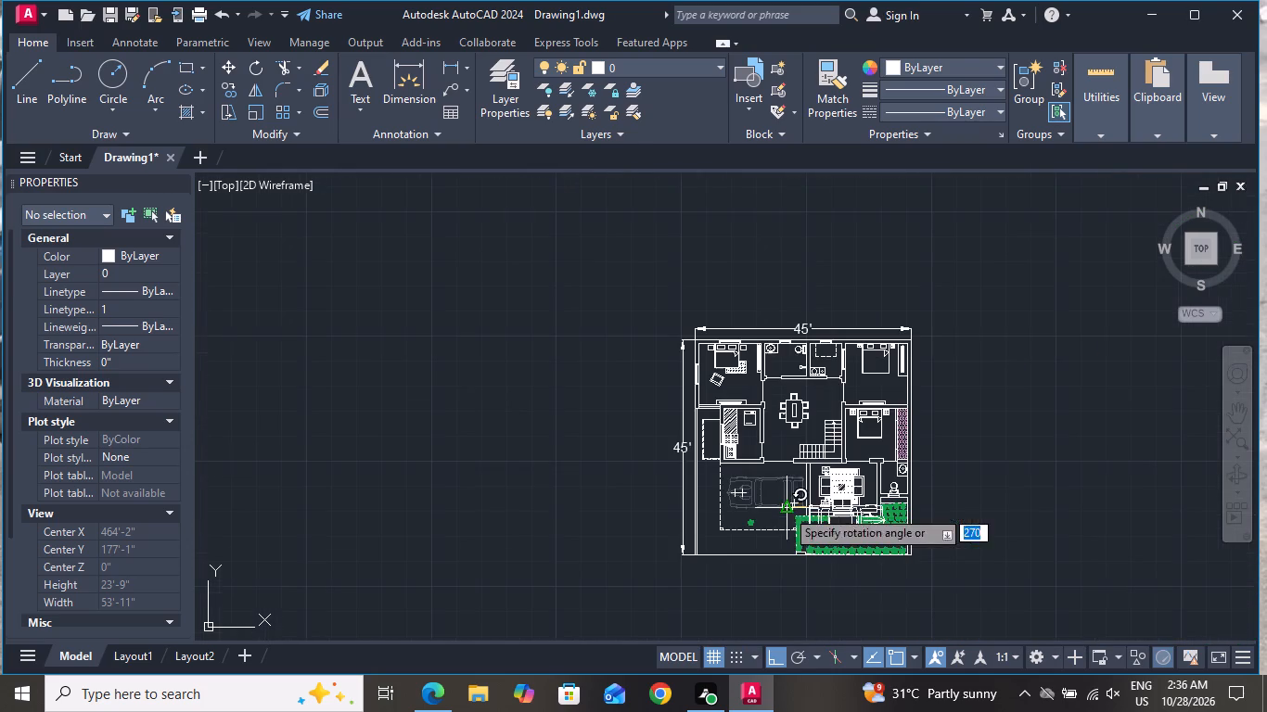
left_click(783, 594)
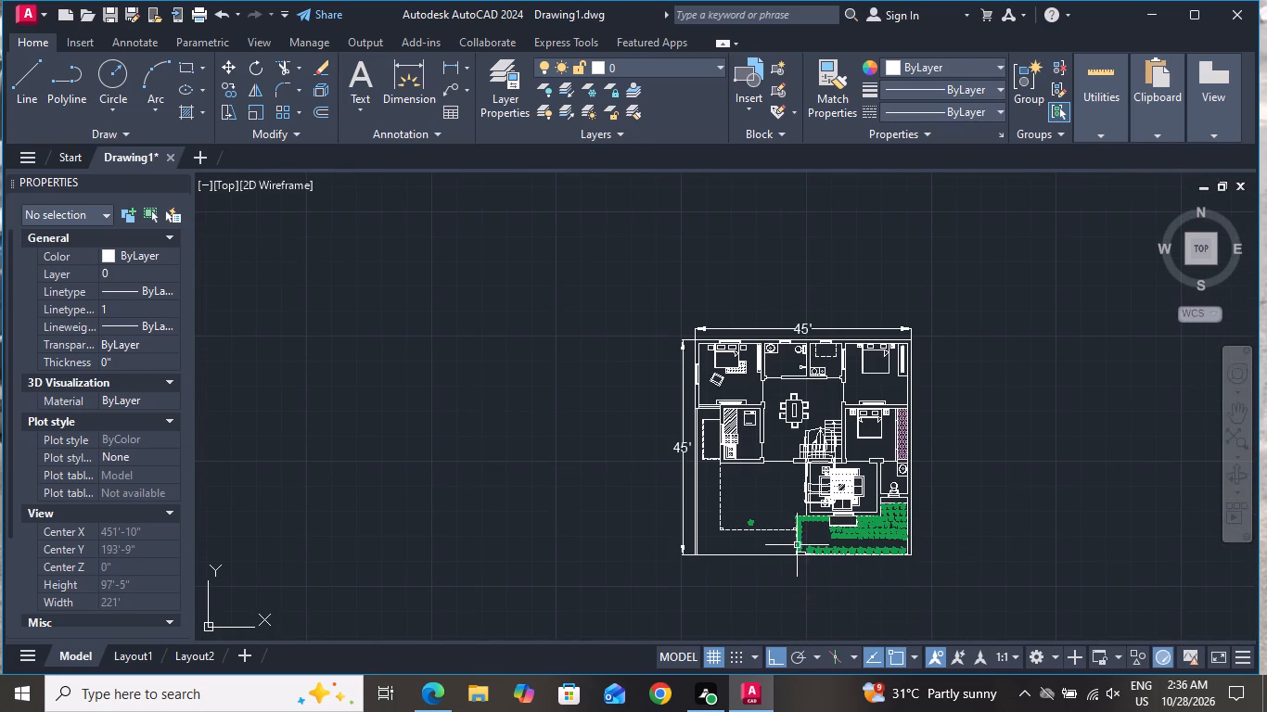
Move the rotated car horizontally about 13'-10" west, off the living room and into the dashed parking area's width.
scroll(799, 504, "up", 4)
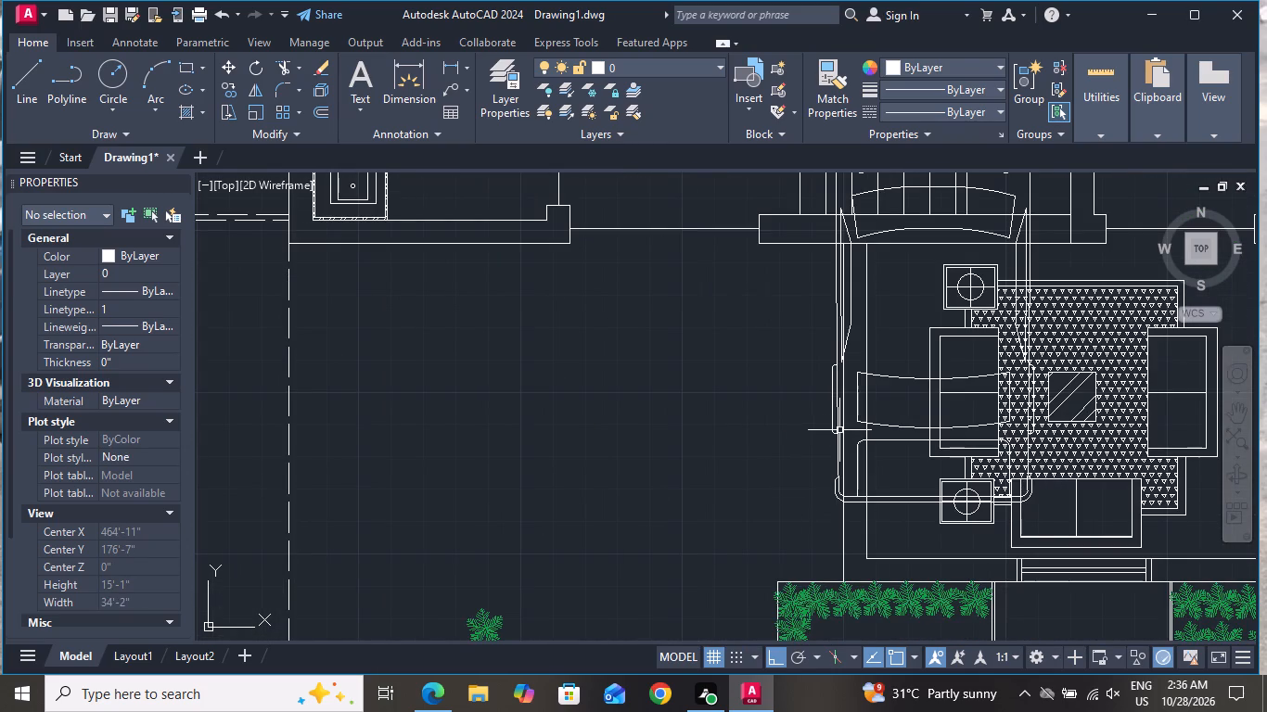
left_click(837, 414)
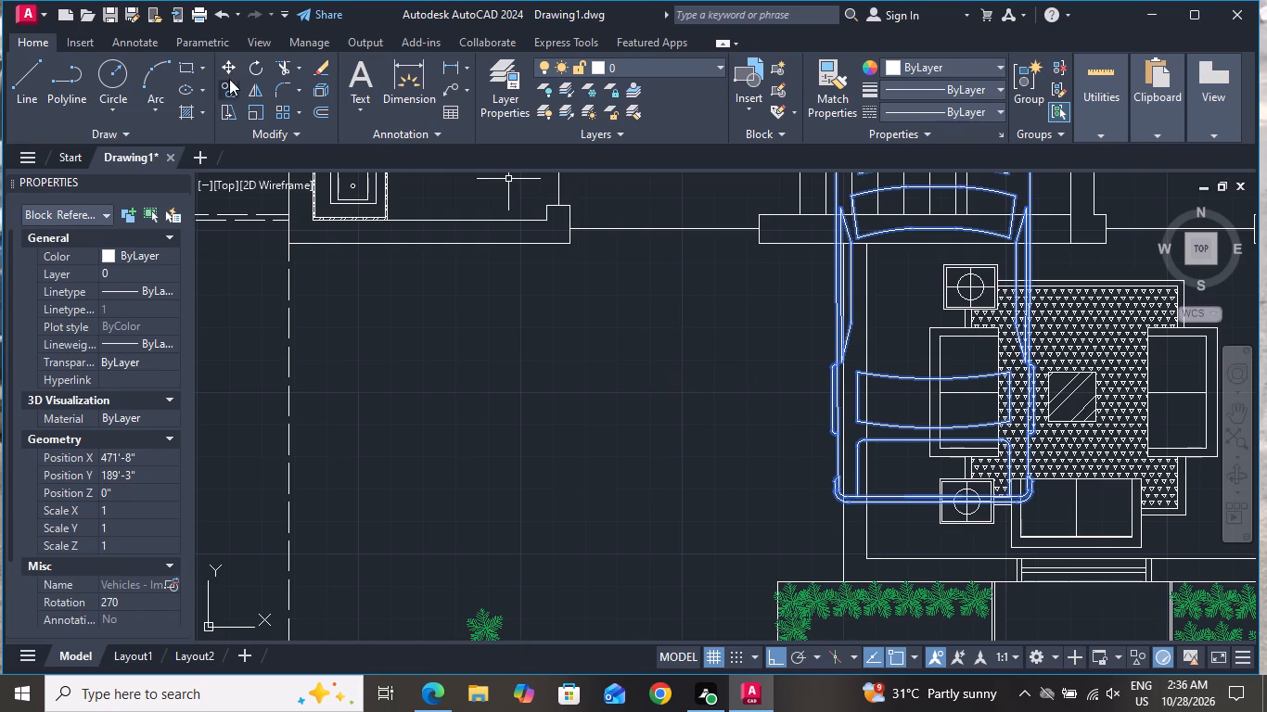
left_click(230, 70)
left_click(955, 344)
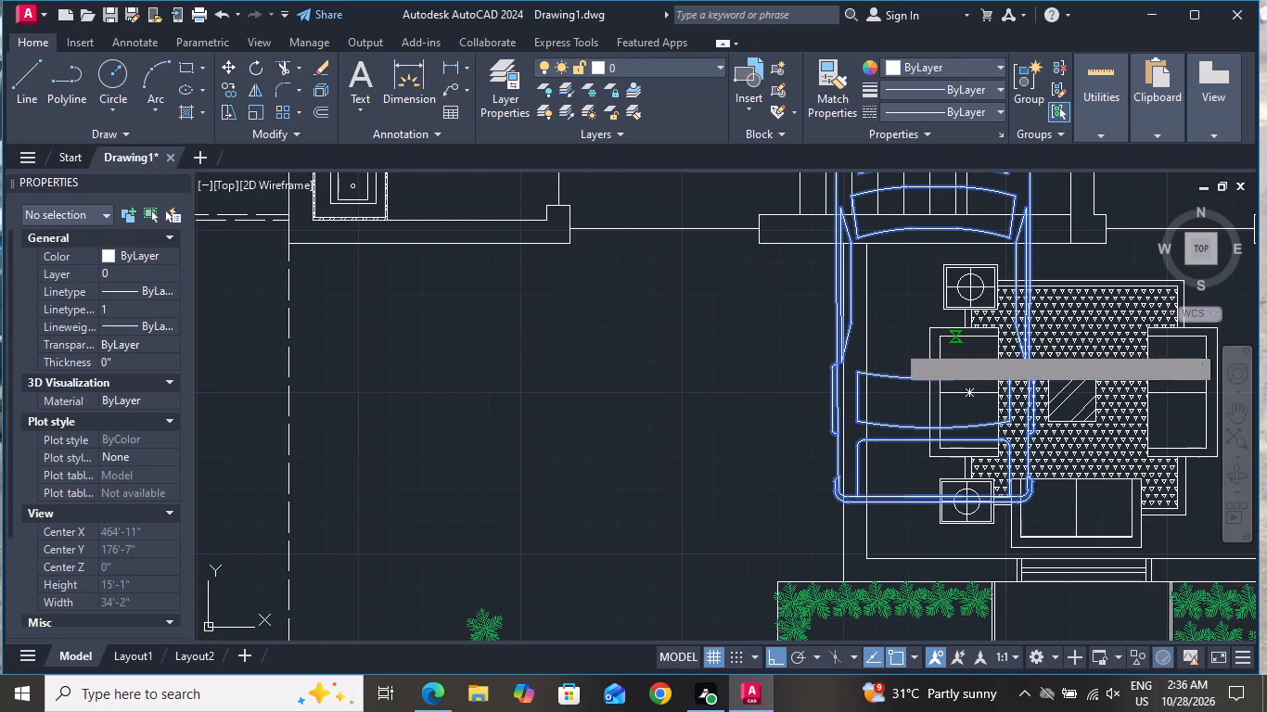
left_click(527, 418)
Scale the car block down freehand to roughly half its size, using a point inside the car as base.
left_click(532, 387)
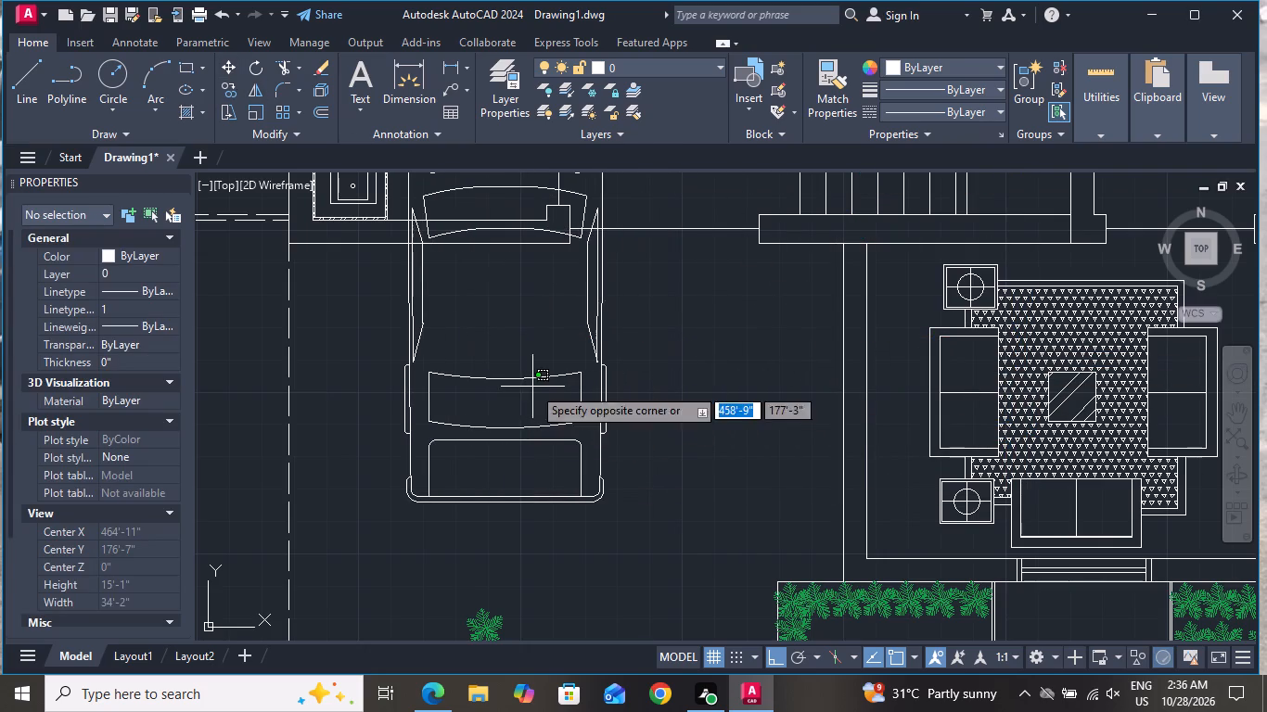
left_click(419, 396)
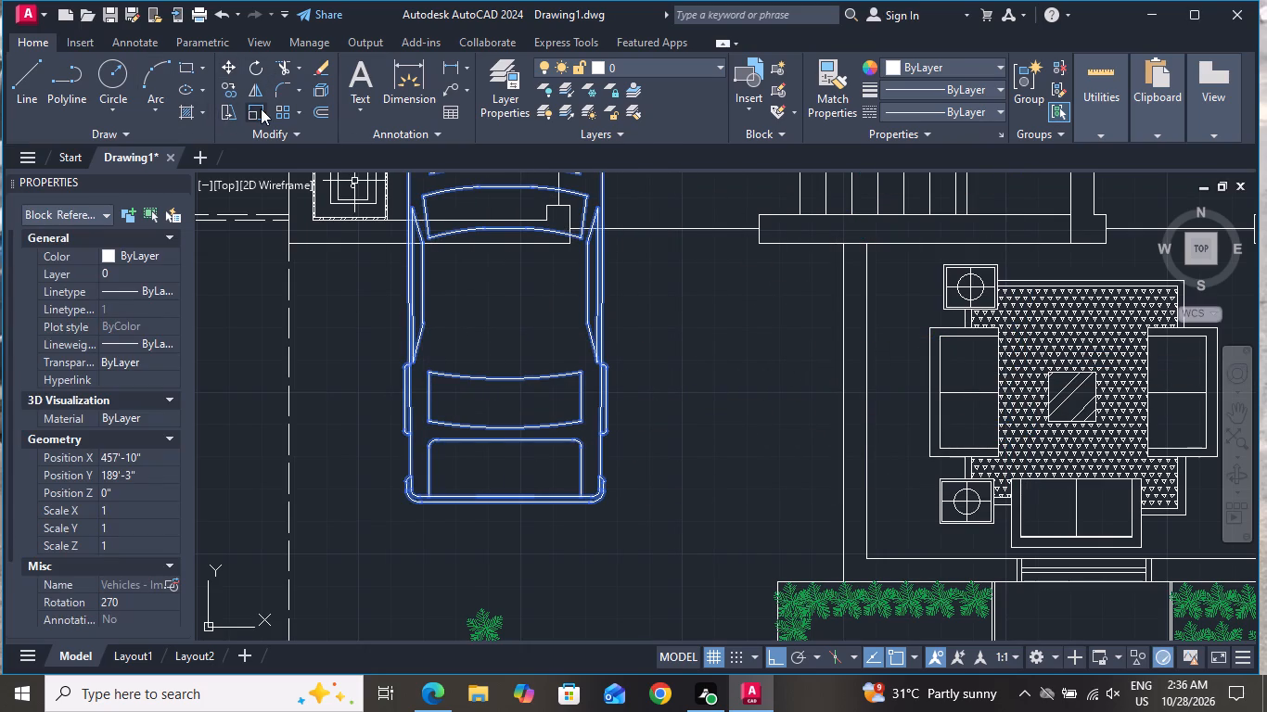
left_click(264, 108)
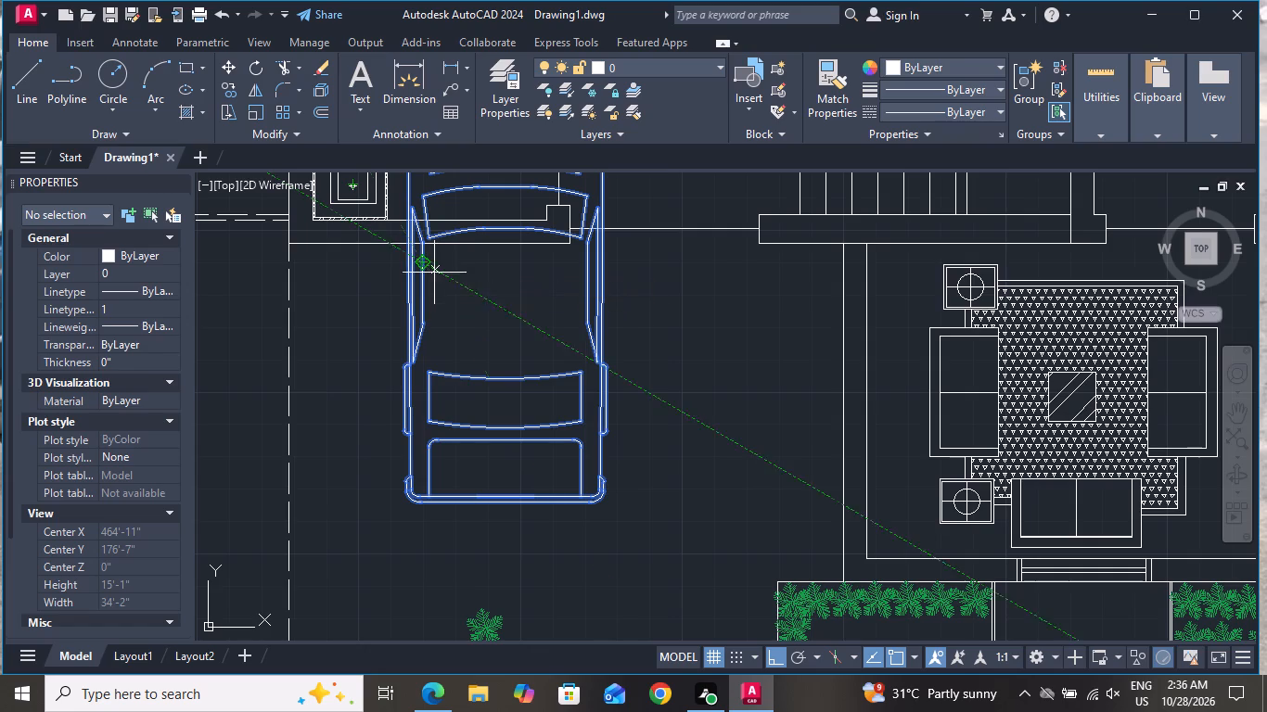
left_click(493, 328)
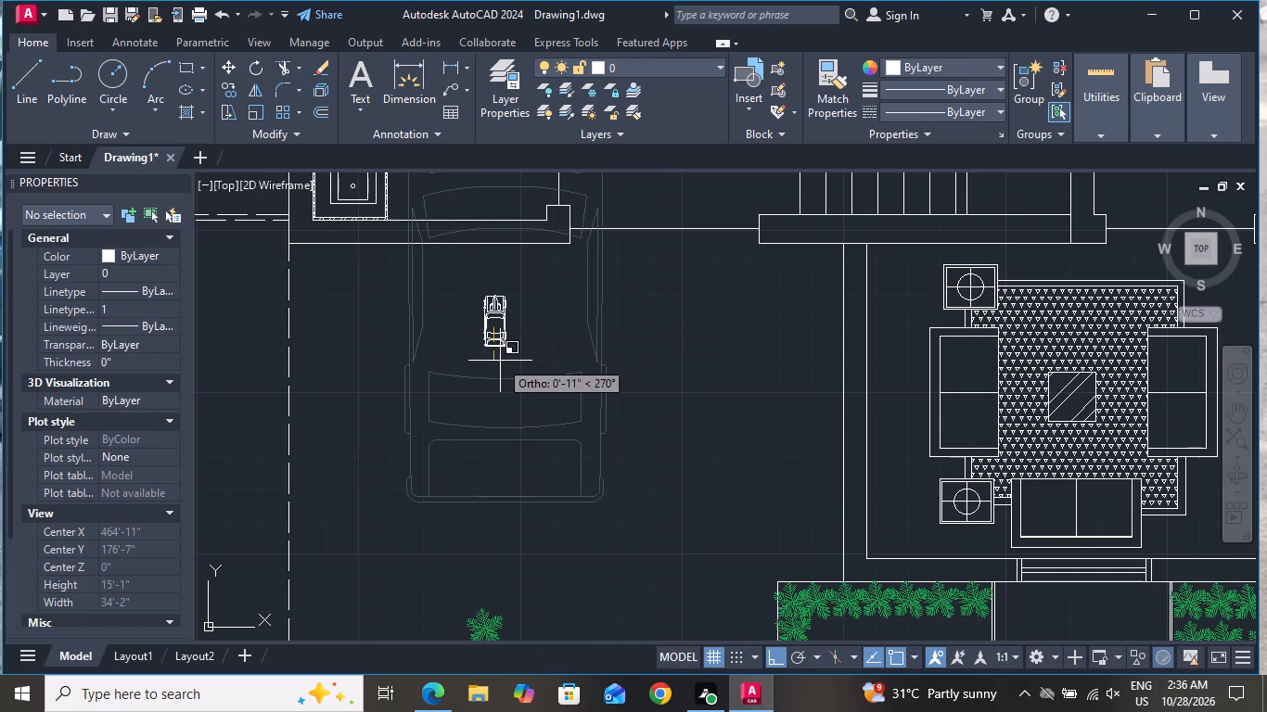
scroll(518, 405, "down", 1)
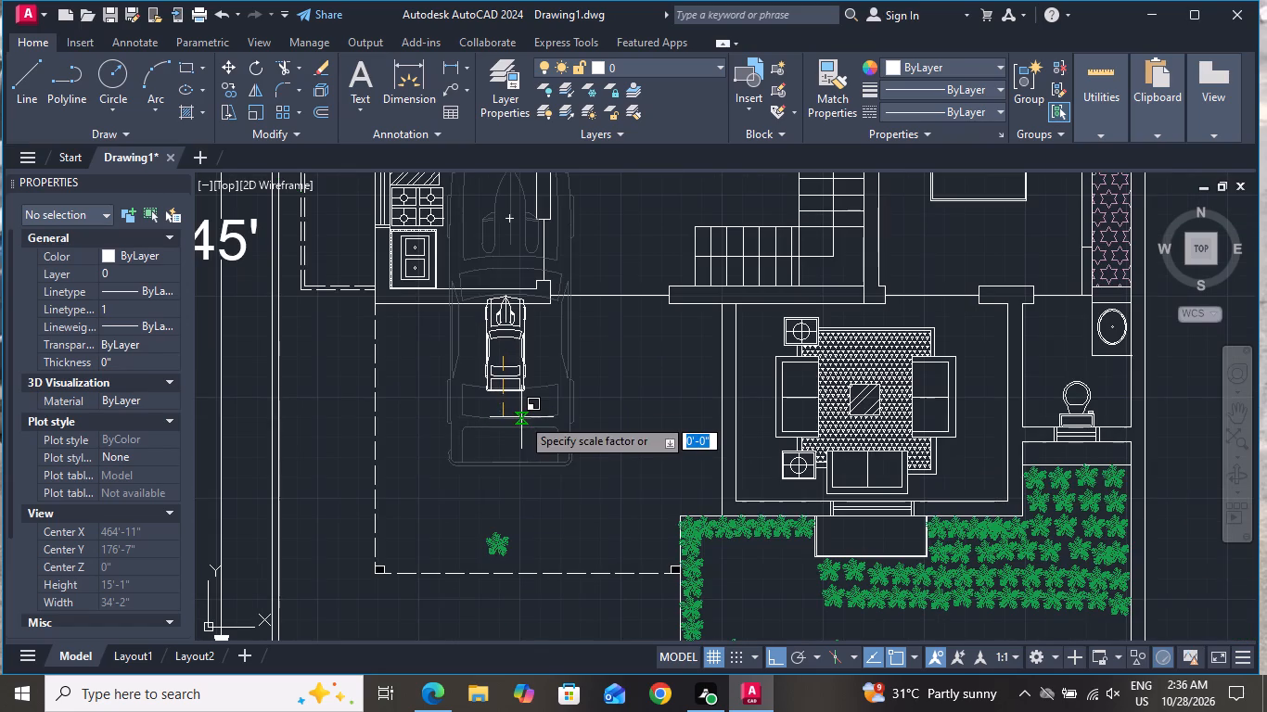
left_click(532, 455)
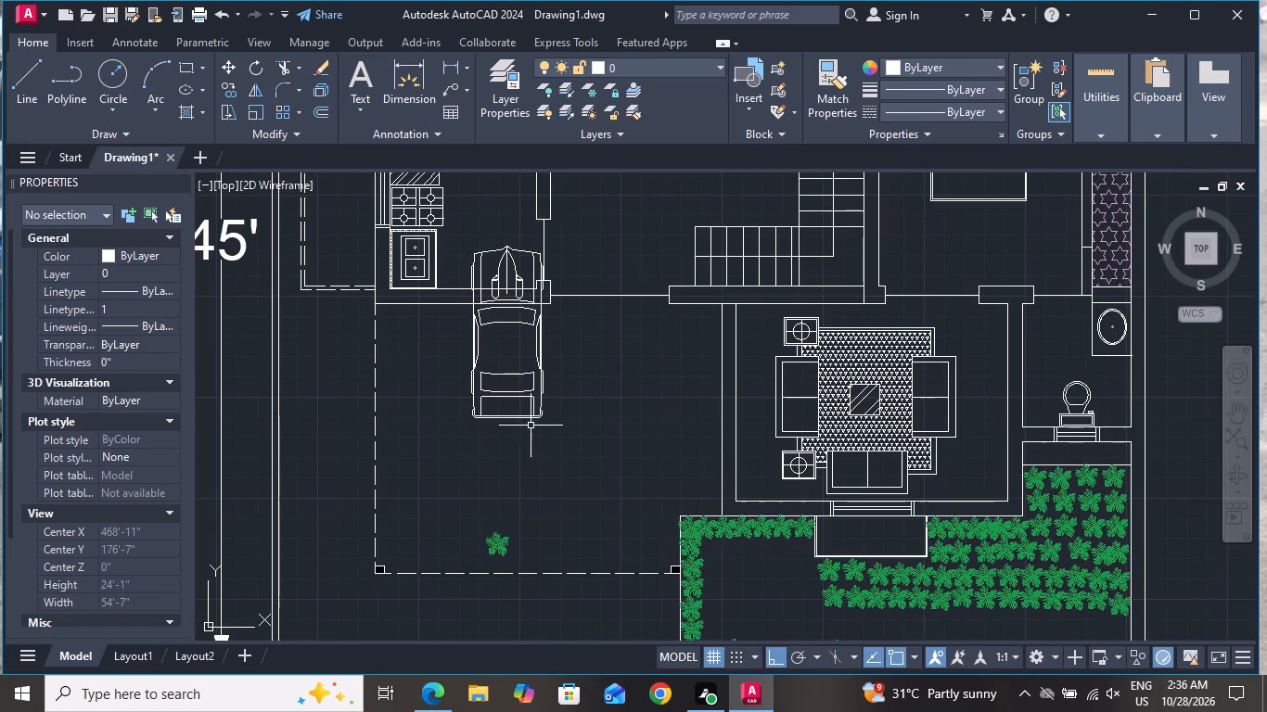
Move the scaled car about 4'-7" straight down from its front point, clear of the kitchen wall and inside the parking area.
left_click(532, 416)
left_click(217, 59)
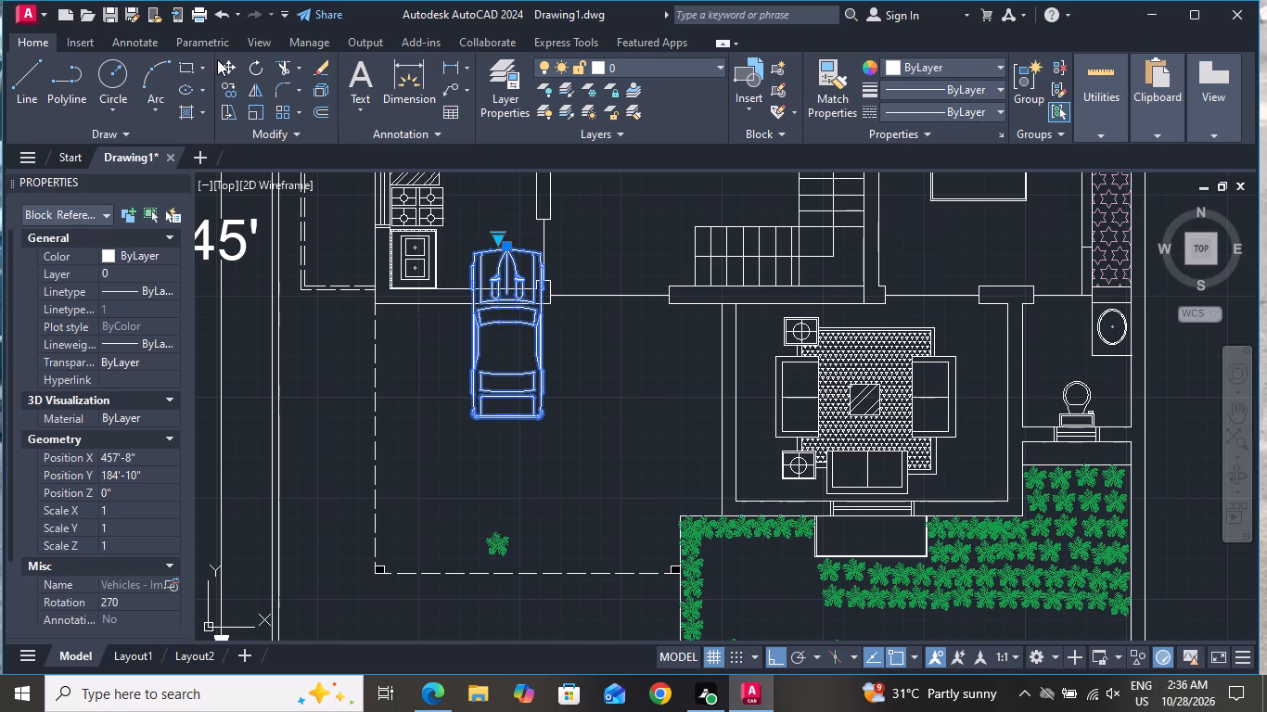
left_click(227, 70)
left_click(506, 242)
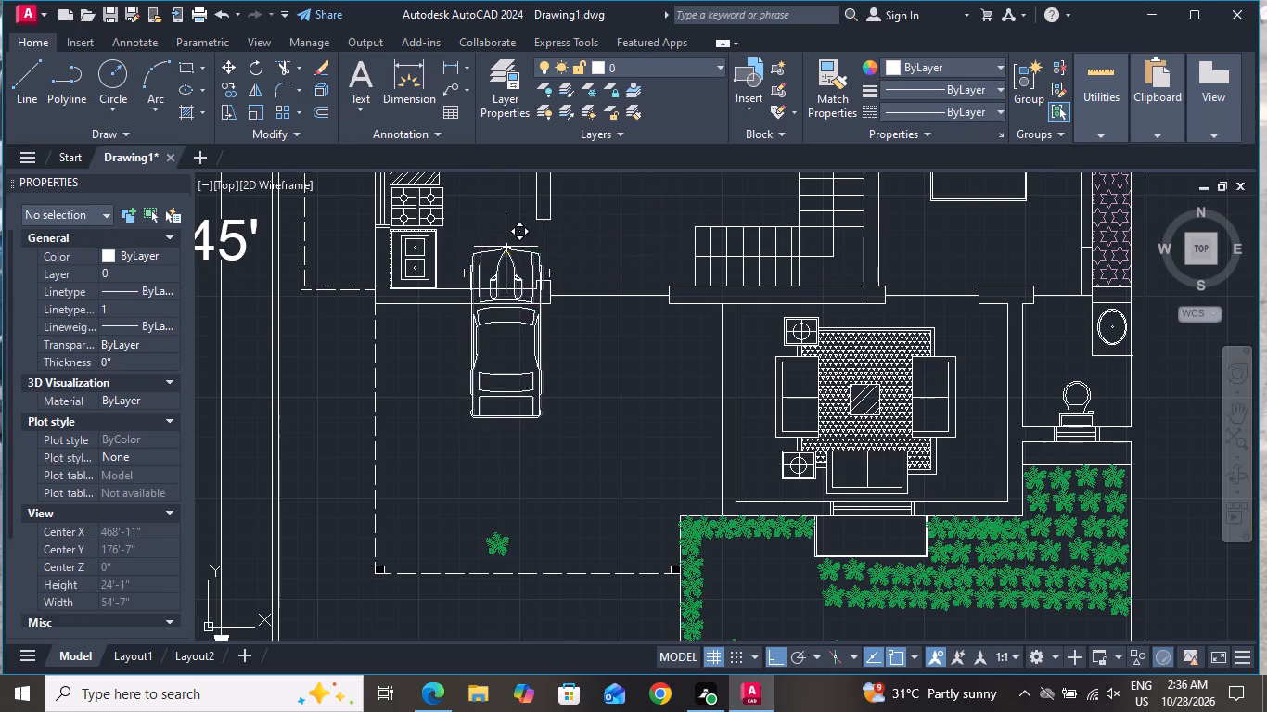
left_click(502, 336)
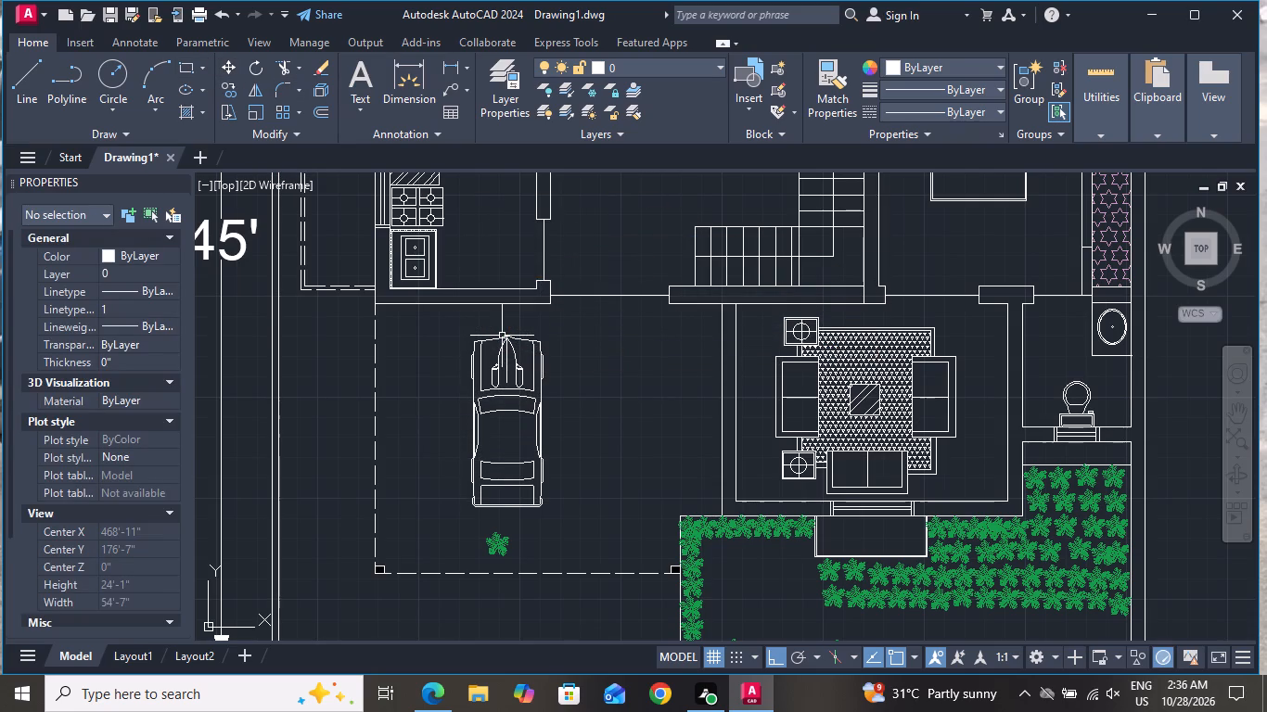
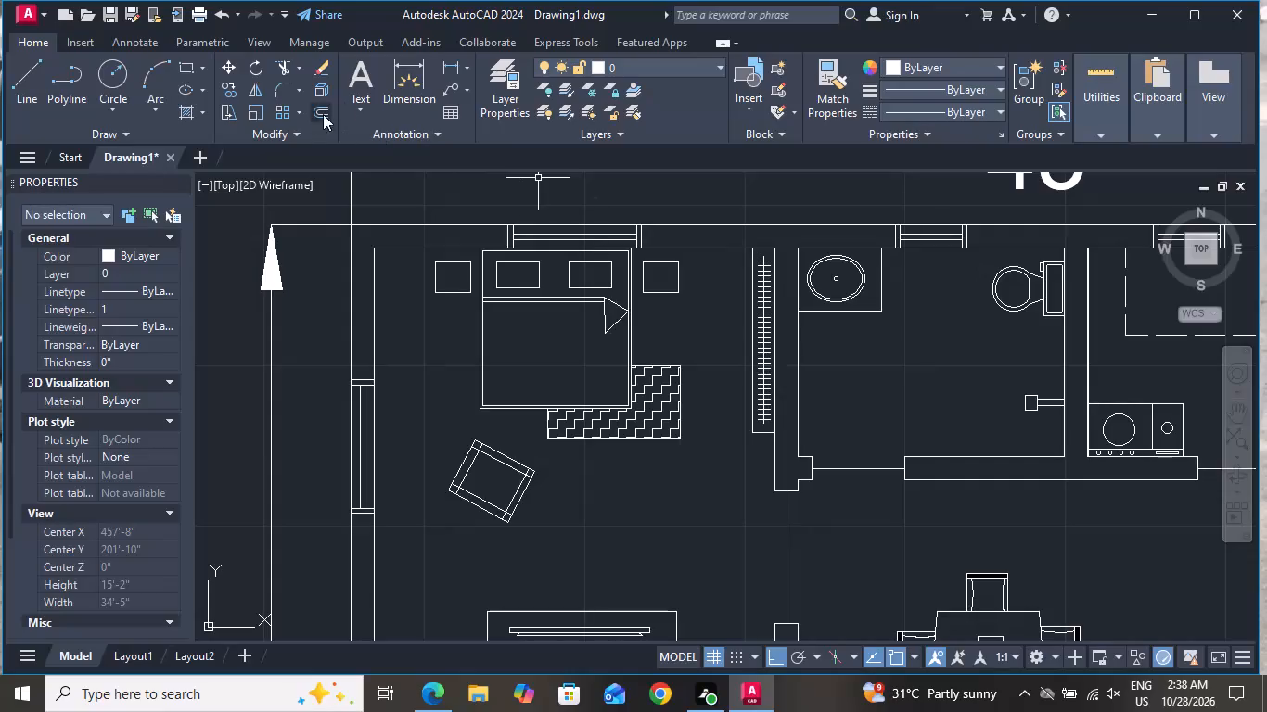
Add a multiline text label reading BEDROOM below the armchair in the northwest bedroom.
left_click(361, 84)
scroll(549, 564, "up", 1)
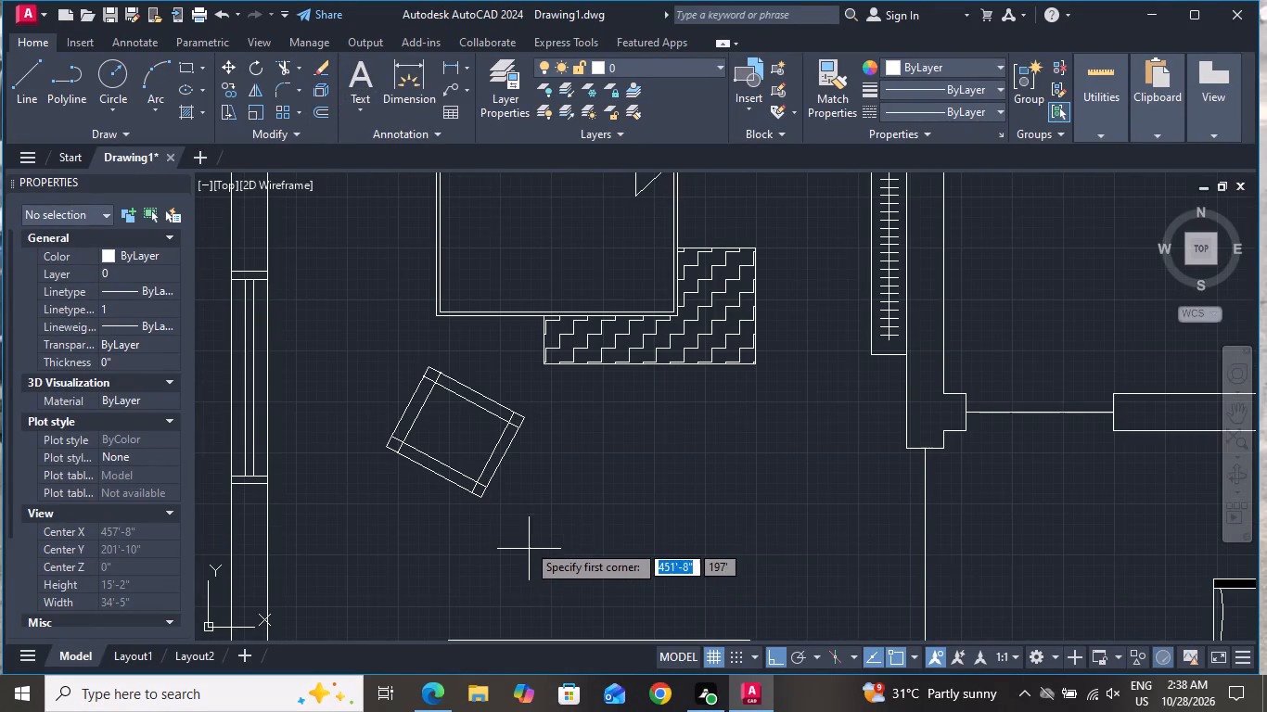
left_click(529, 518)
left_click(751, 544)
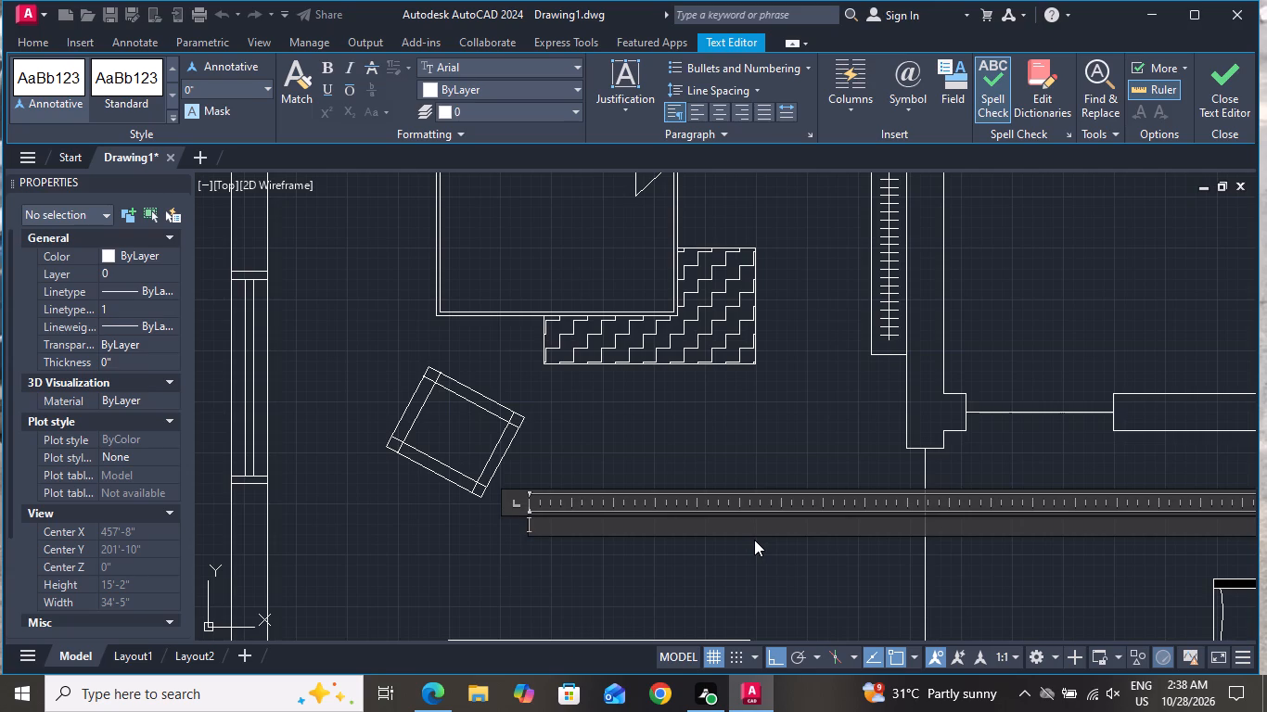
type("BEDR")
type("OOM")
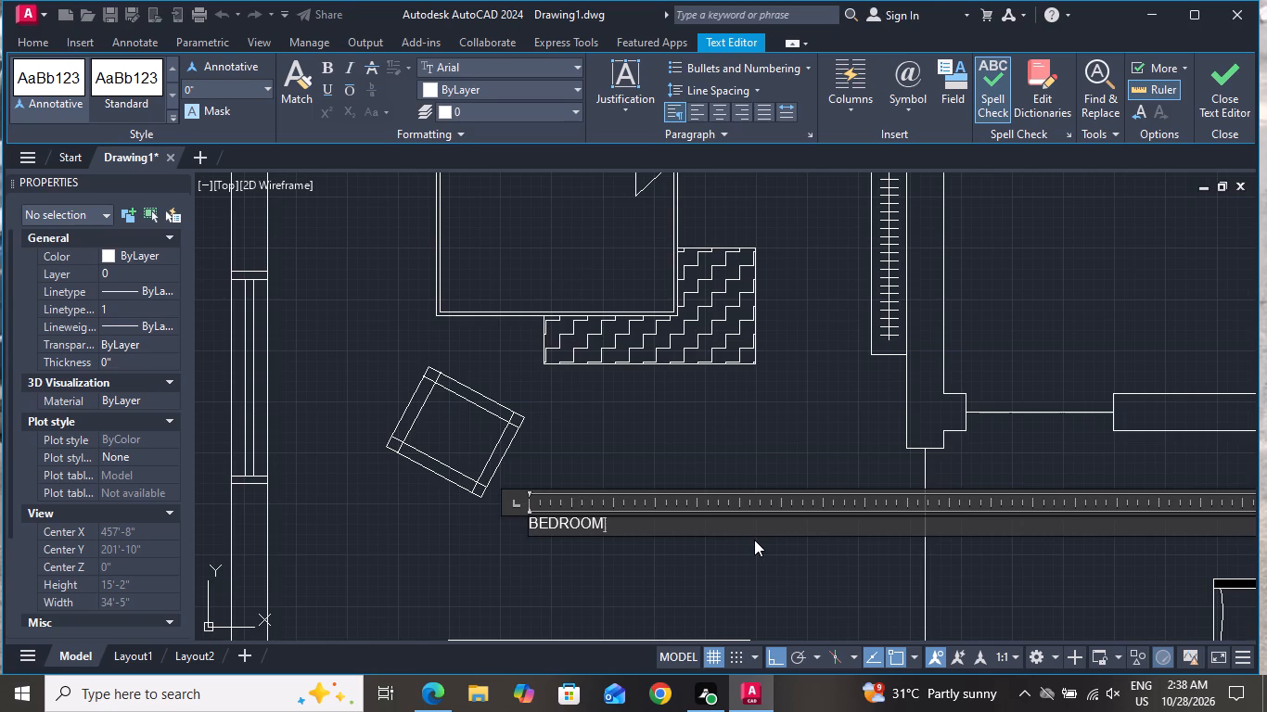
left_click(754, 540)
Set the BEDROOM label's text height to 7" and close its properties.
left_click(531, 505)
left_click(526, 530)
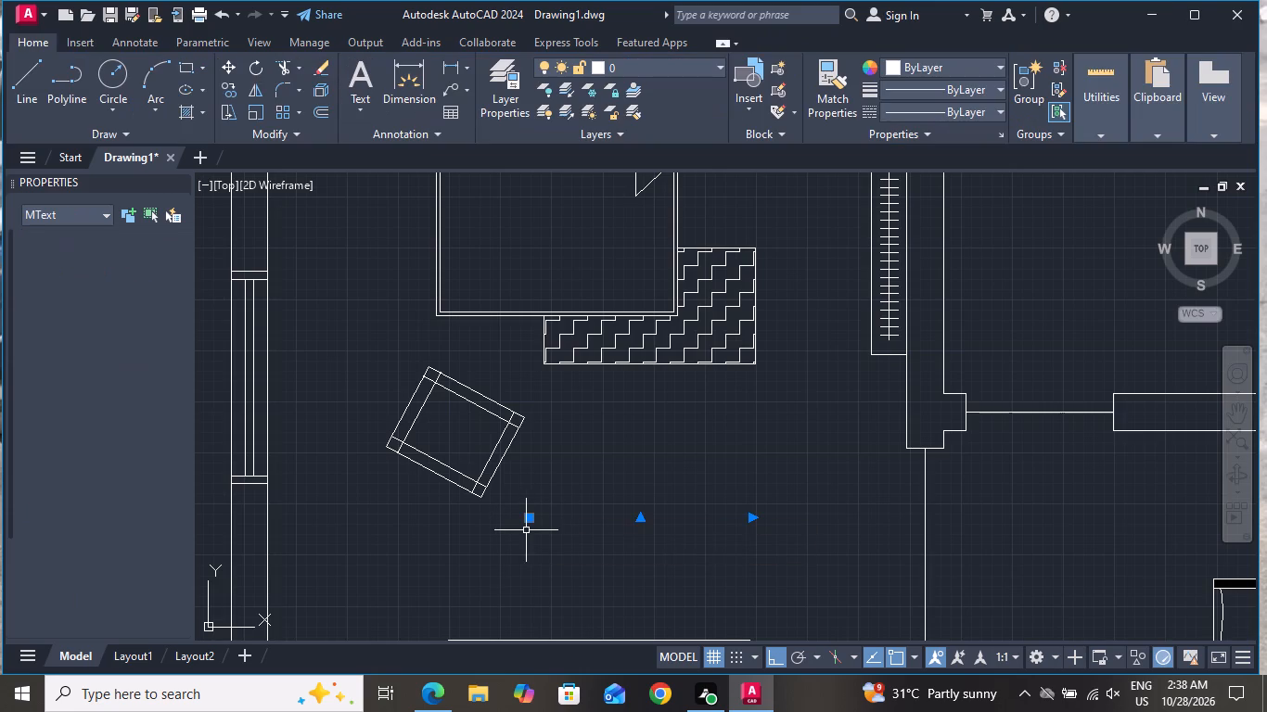
right_click(523, 529)
left_click(559, 497)
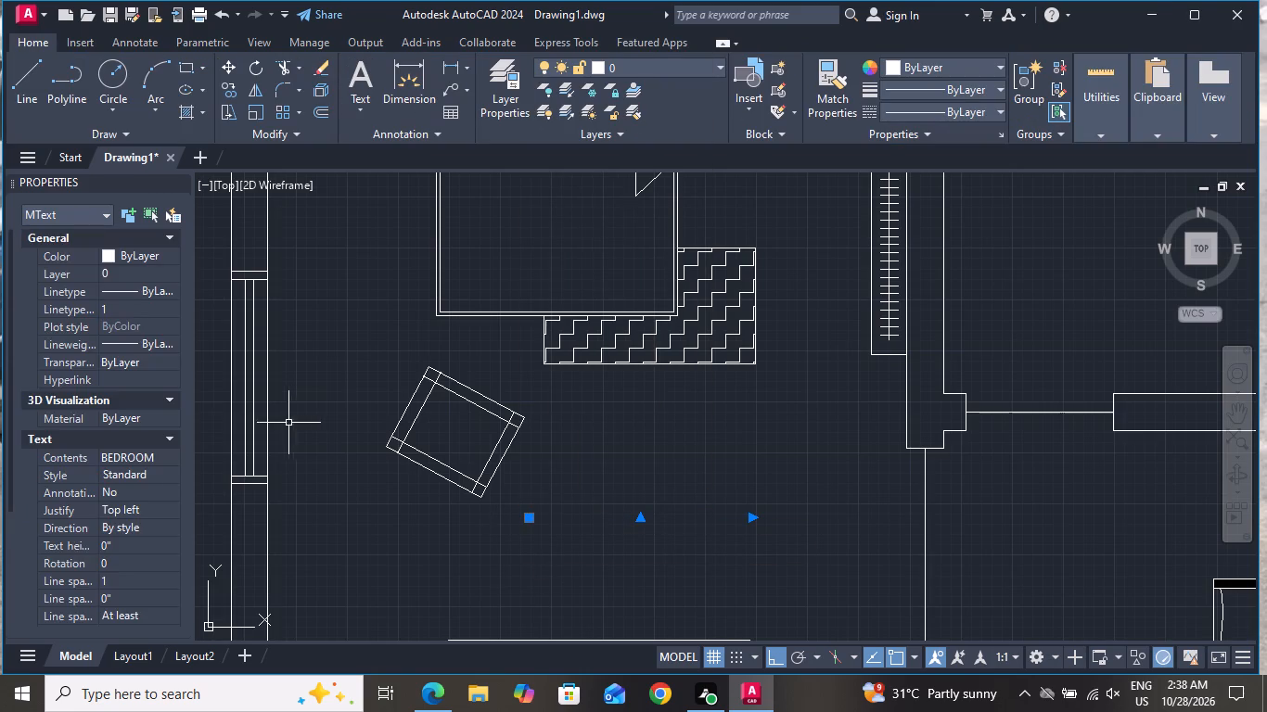
scroll(97, 439, "down", 2)
left_click(129, 363)
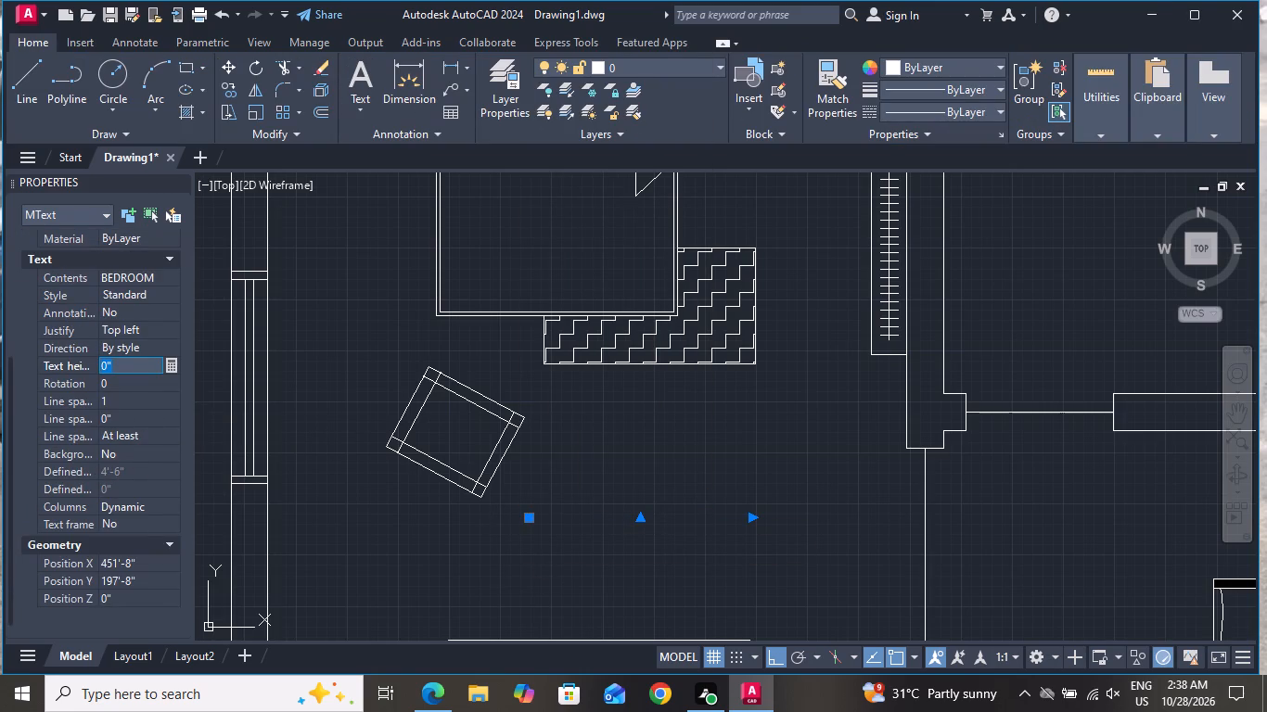
key("BackSpace")
key("7")
key("shift+quotedbl")
key("Return")
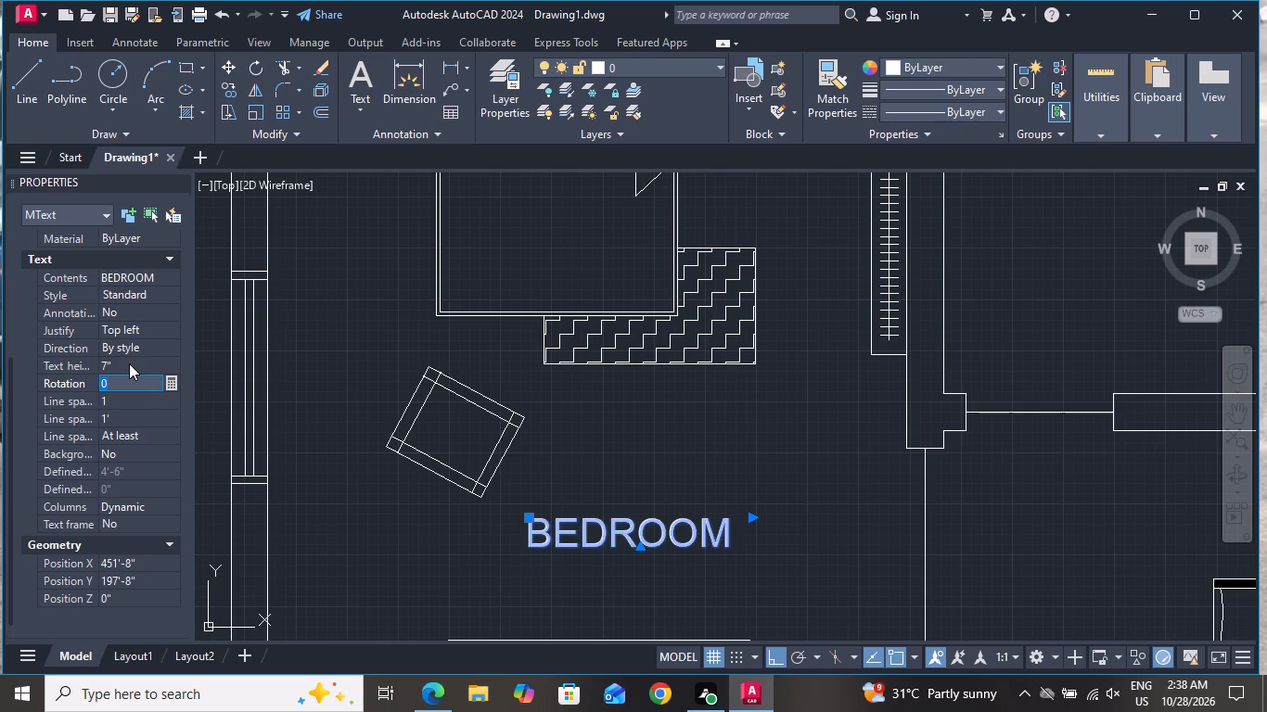
left_click(179, 184)
With Ortho off, copy the BEDROOM label into the top bathroom, the laundry room beside it and the northeast bedroom.
scroll(441, 458, "down", 1)
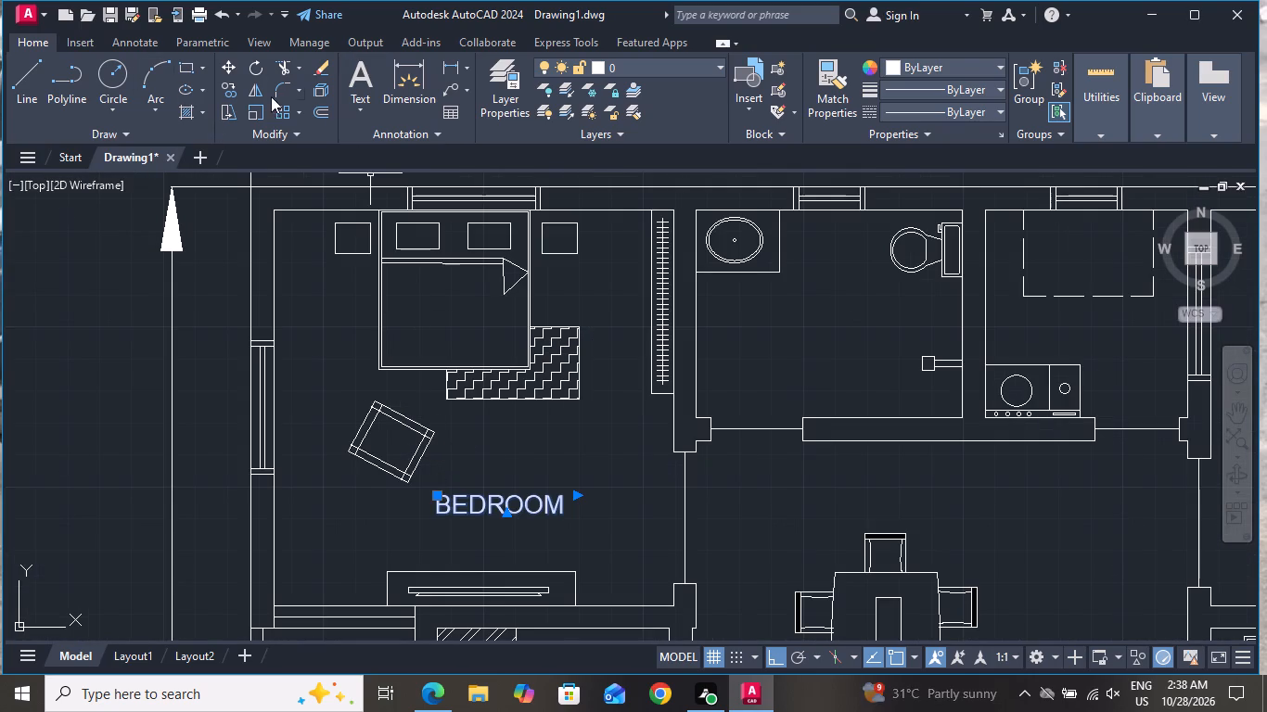
left_click(223, 88)
left_click(503, 506)
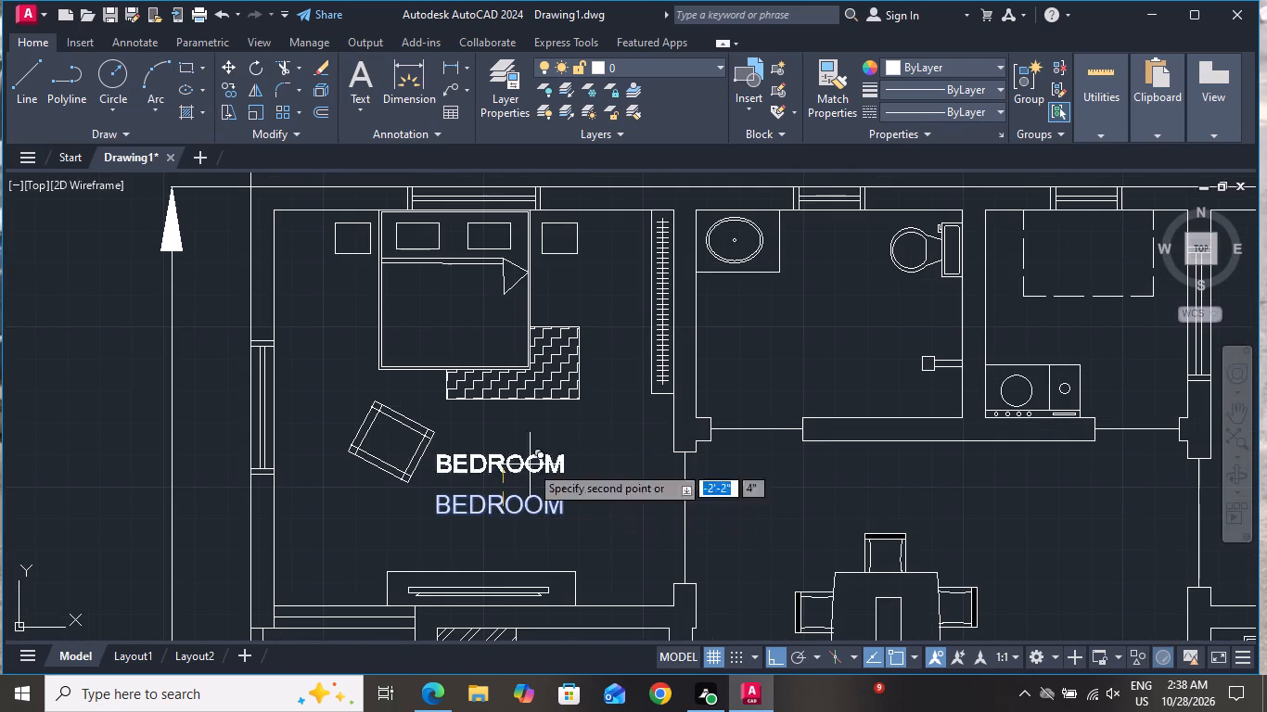
left_click(776, 652)
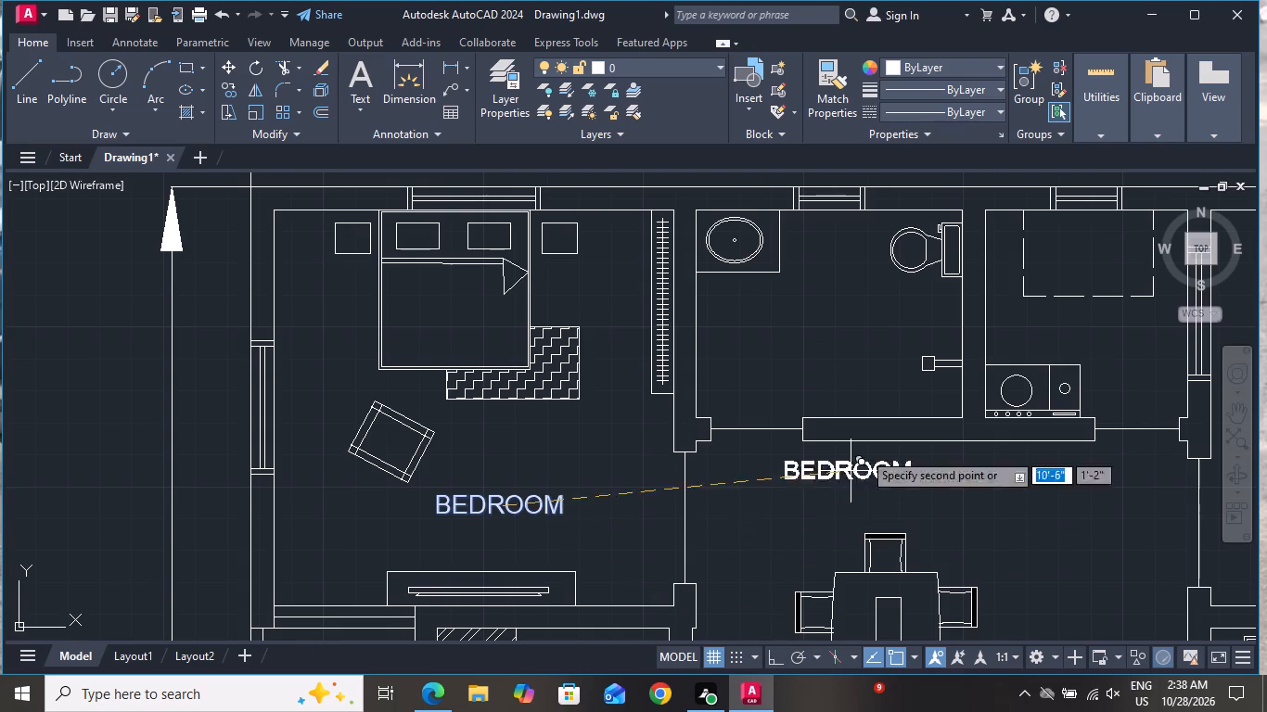
left_click(833, 337)
scroll(778, 341, "down", 2)
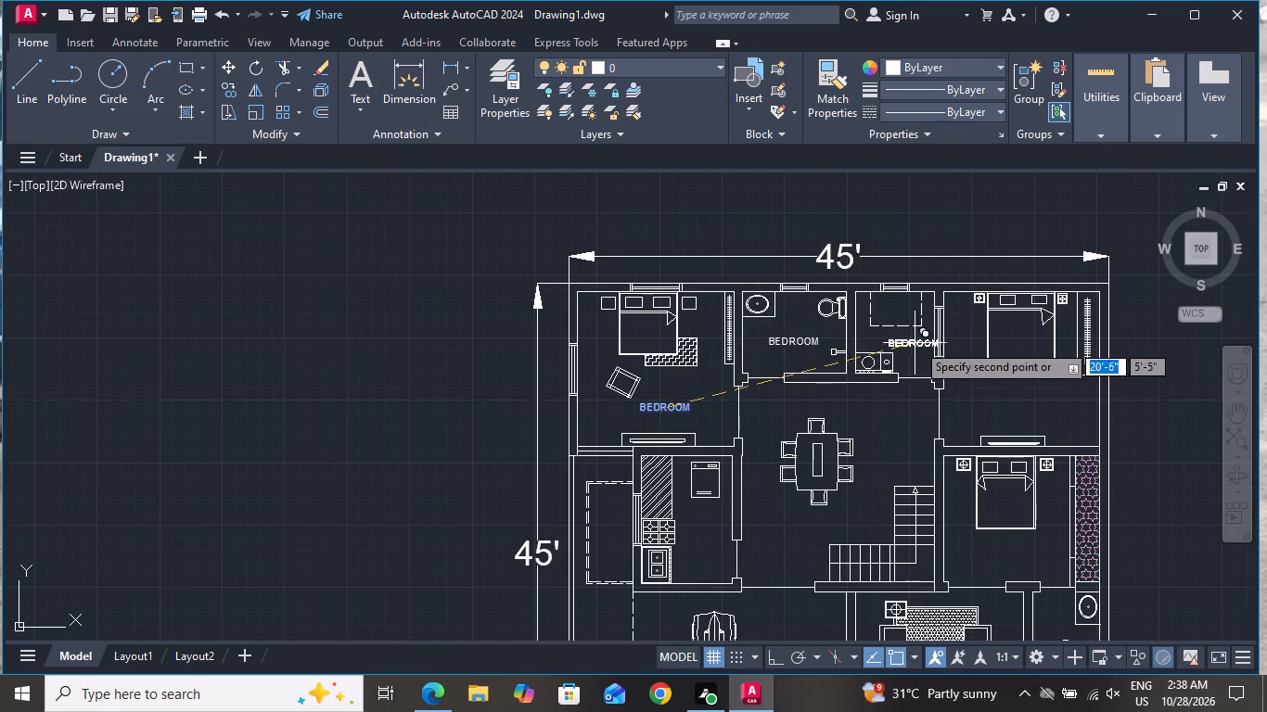
scroll(923, 343, "up", 3)
left_click(811, 320)
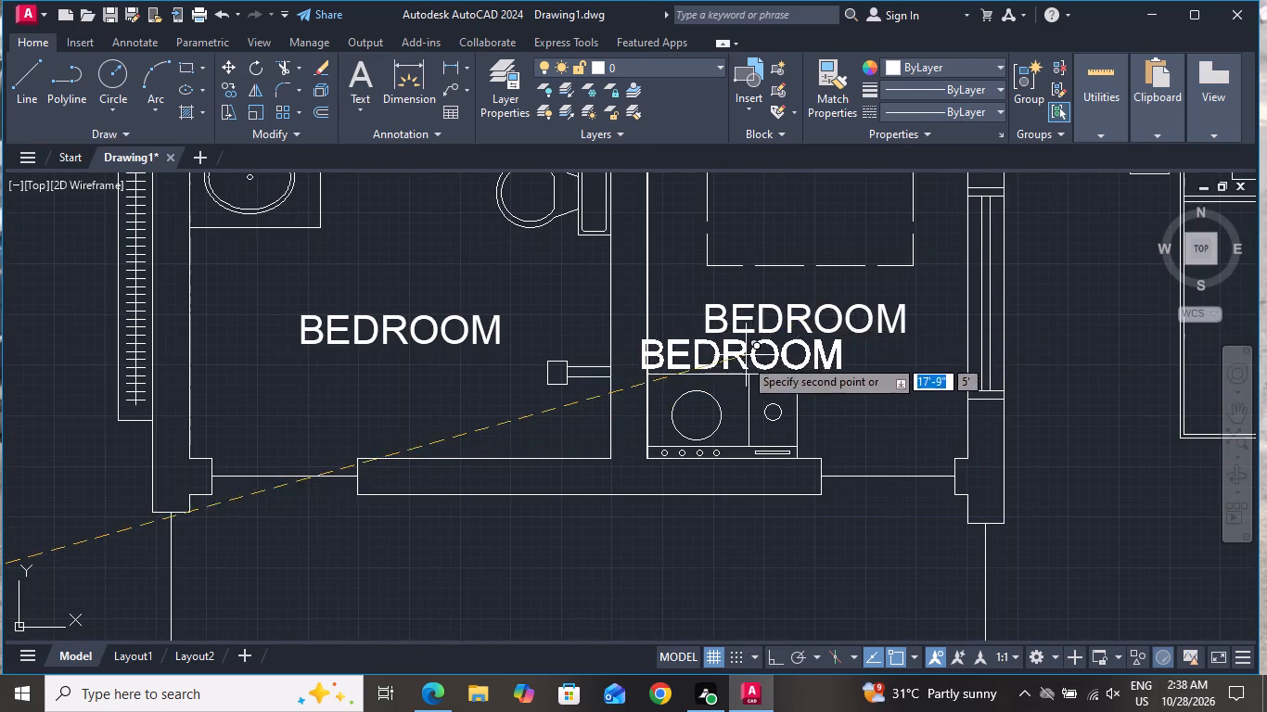
scroll(732, 369, "down", 3)
left_click(884, 417)
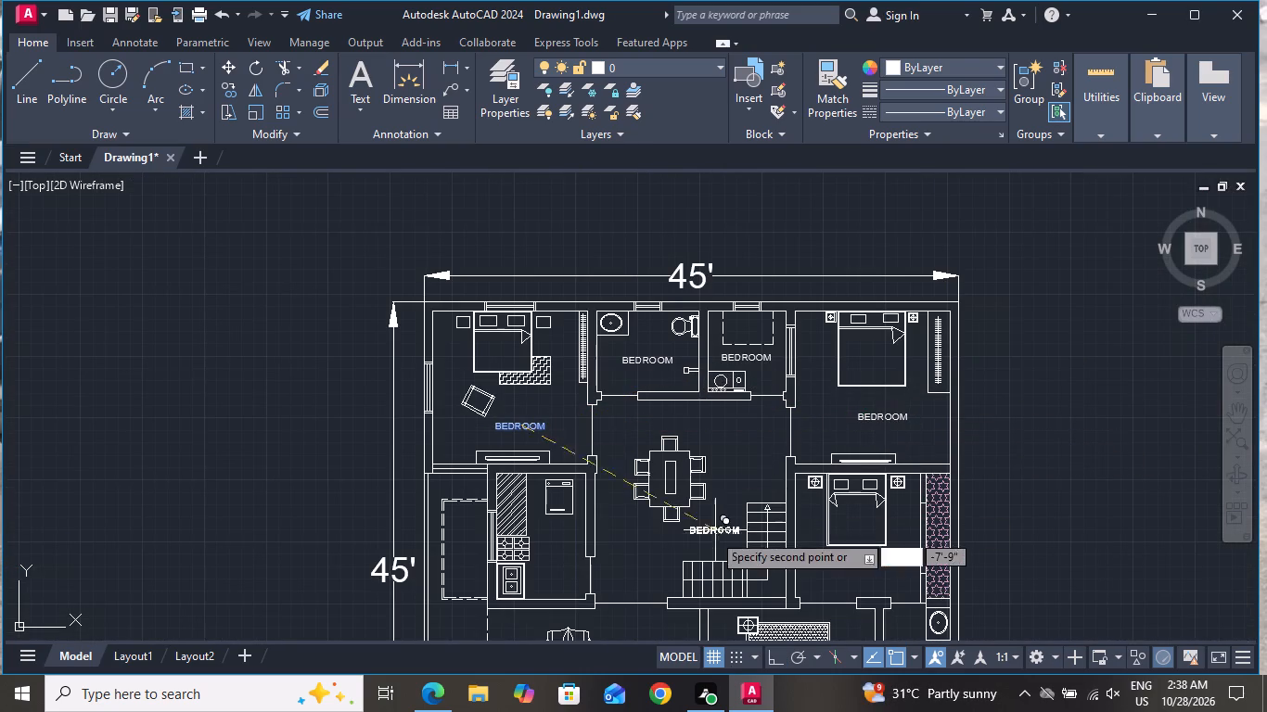
Place further copies of the label beside the staircase, below the southeast bedroom's bed, in the kitchen and beside the parked car.
left_click(705, 535)
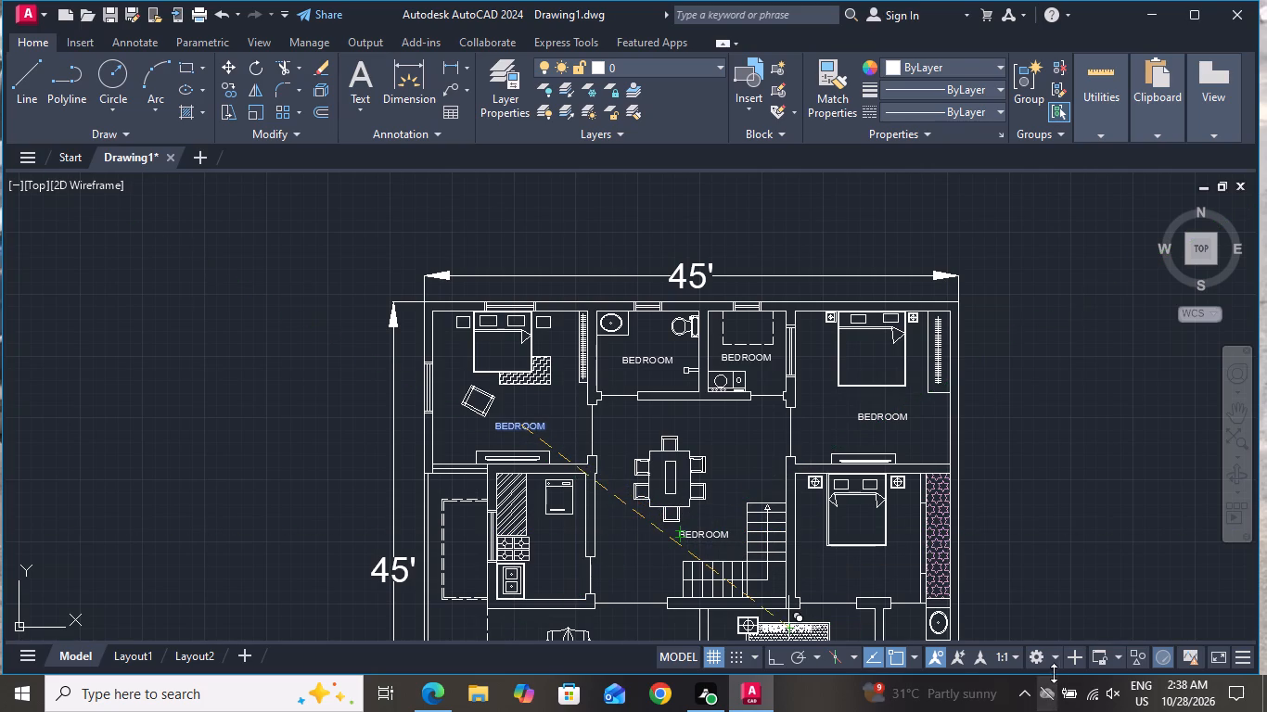
scroll(856, 574, "up", 1)
left_click(873, 566)
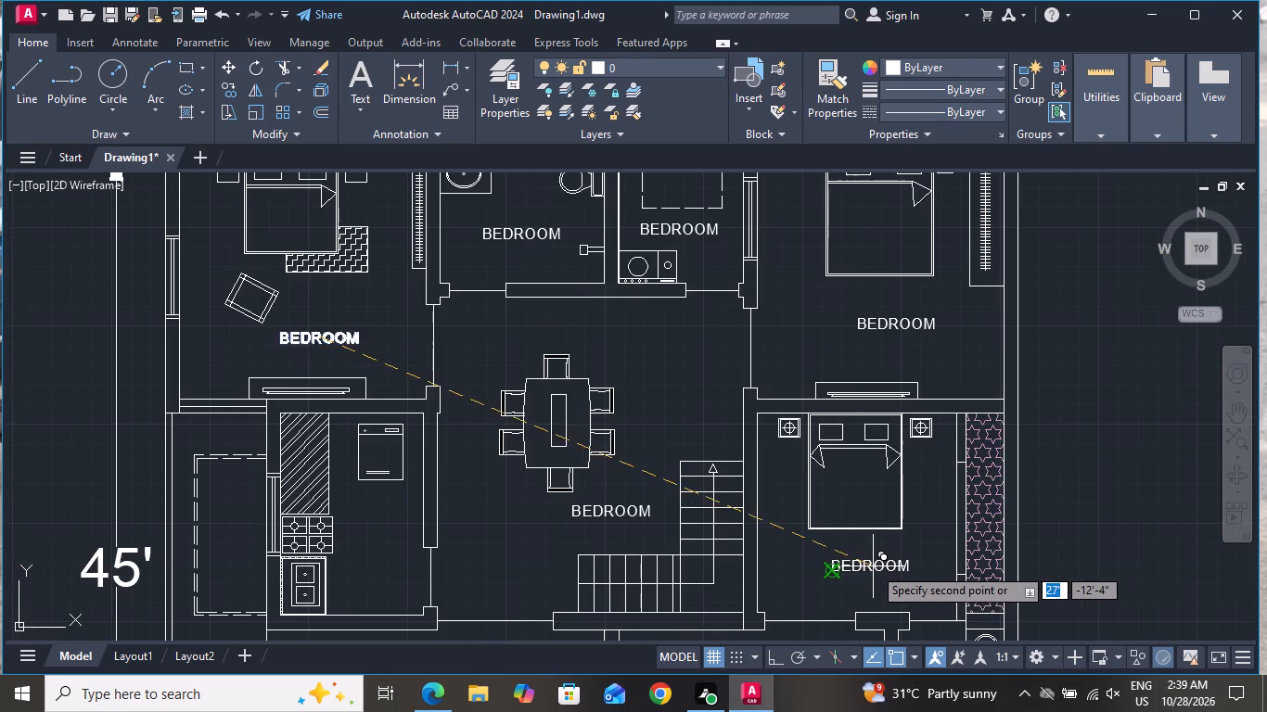
left_click(374, 537)
scroll(448, 435, "down", 2)
scroll(465, 571, "up", 2)
left_click(493, 521)
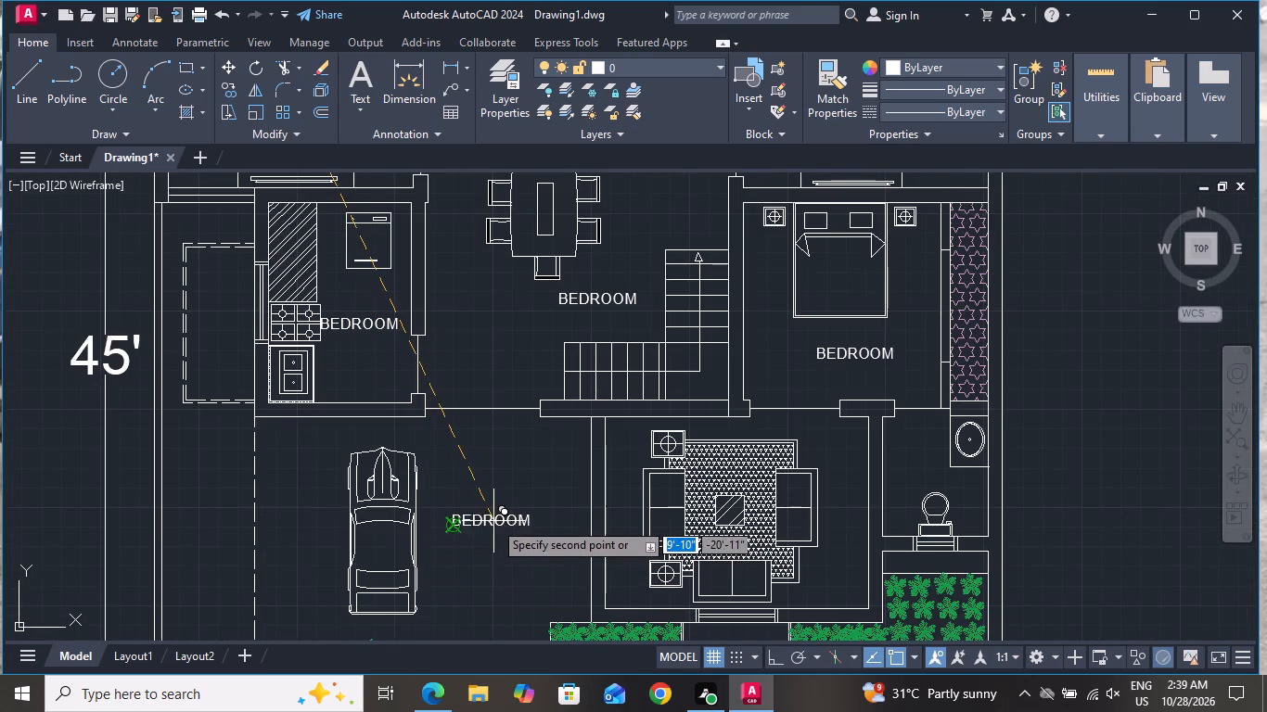
Place the last label copies above the living room carpet and above the toilet in the southeast bathroom, ending the copy.
scroll(495, 521, "down", 2)
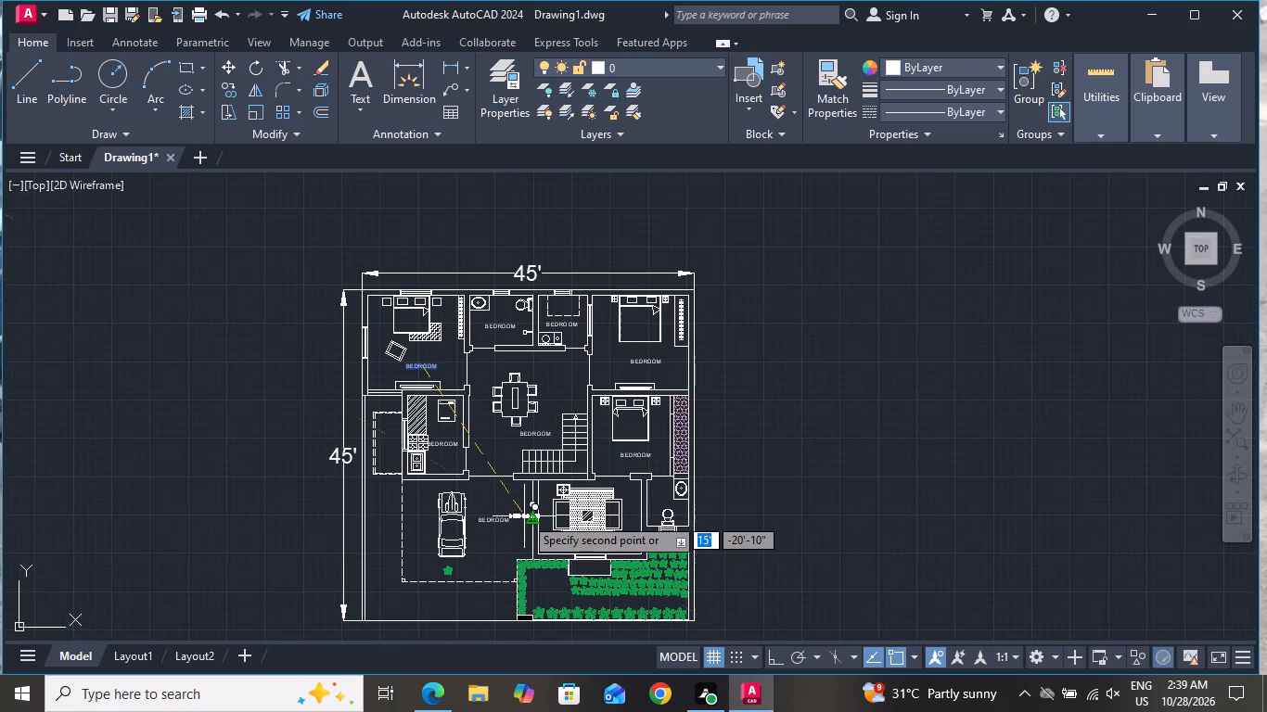
scroll(630, 544, "up", 3)
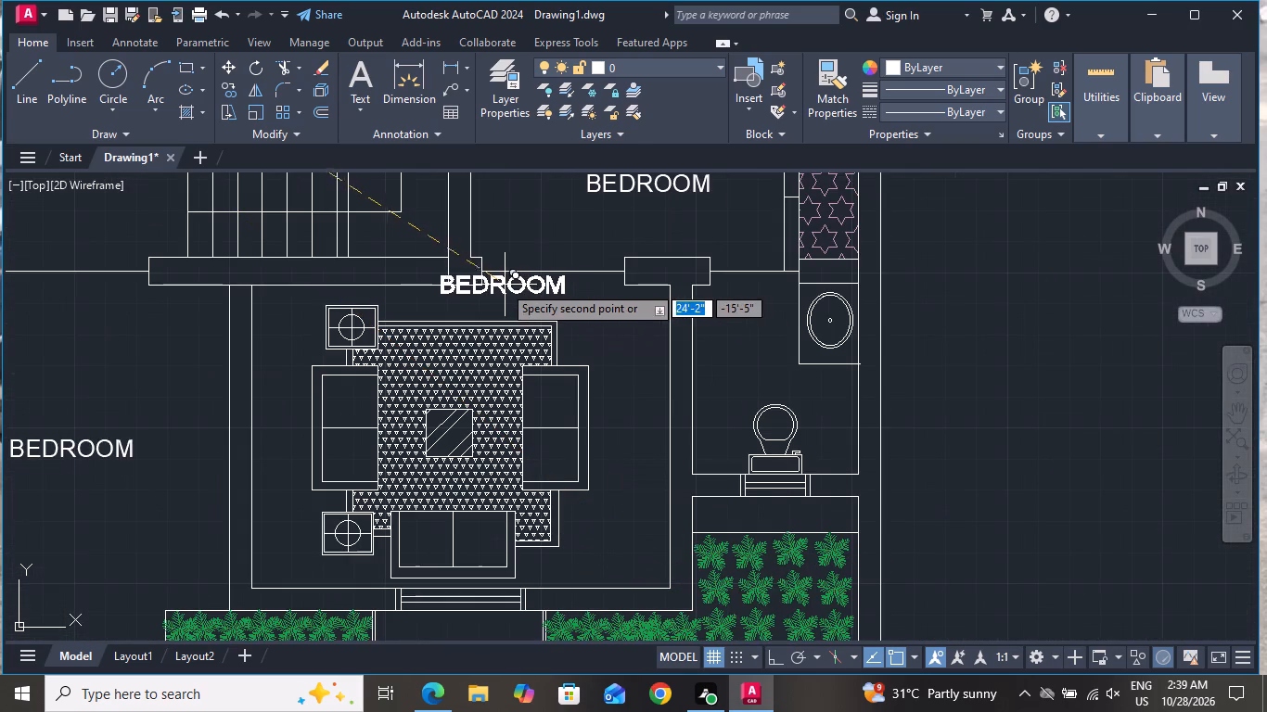
left_click(539, 297)
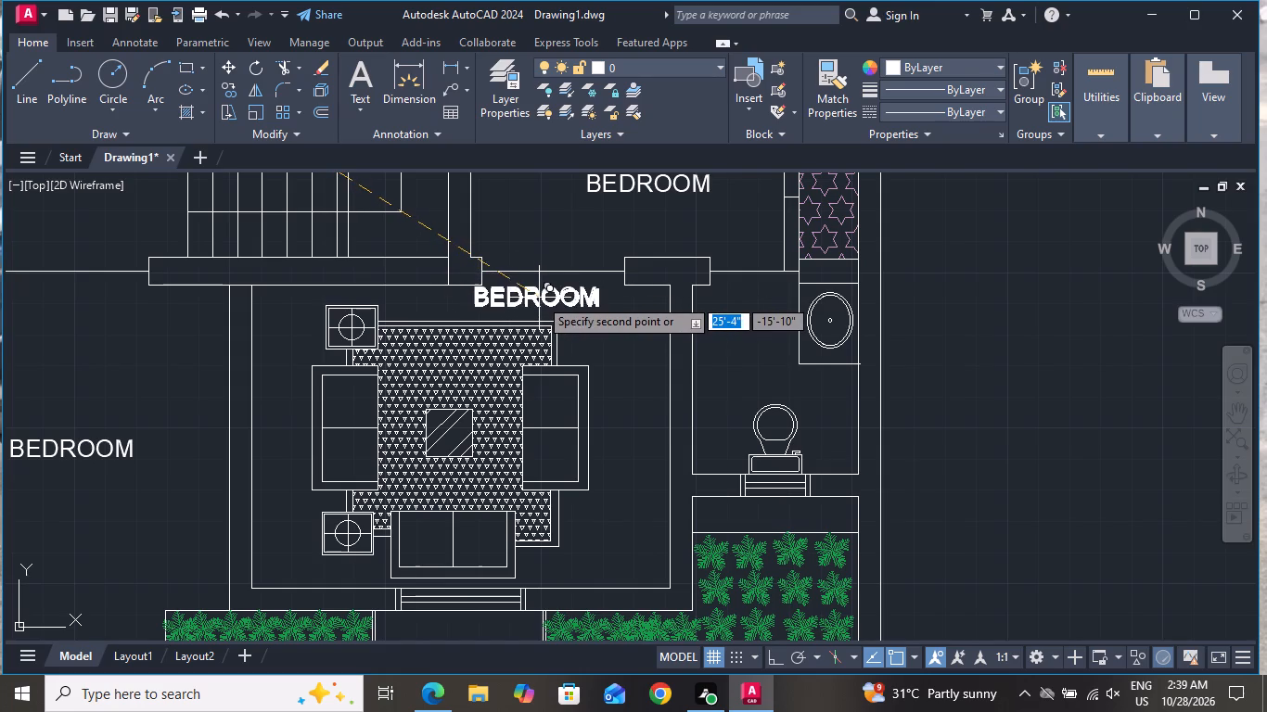
left_click(777, 383)
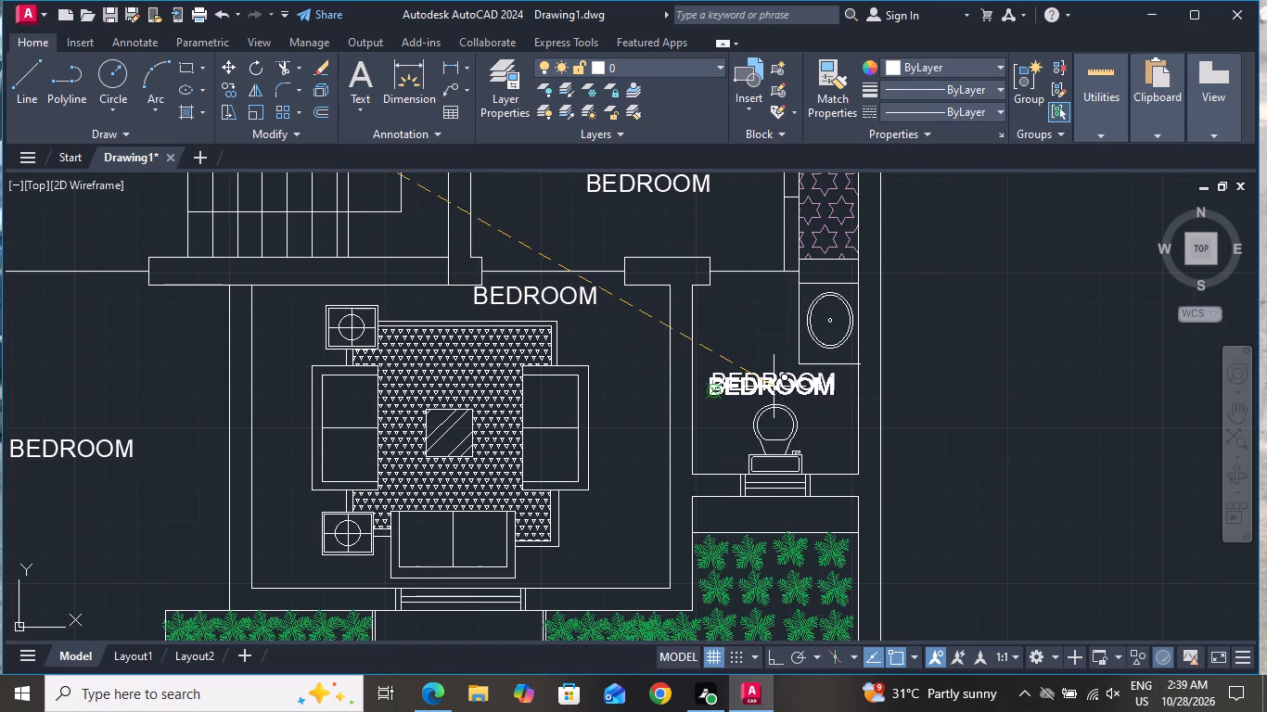
right_click(774, 387)
left_click(787, 422)
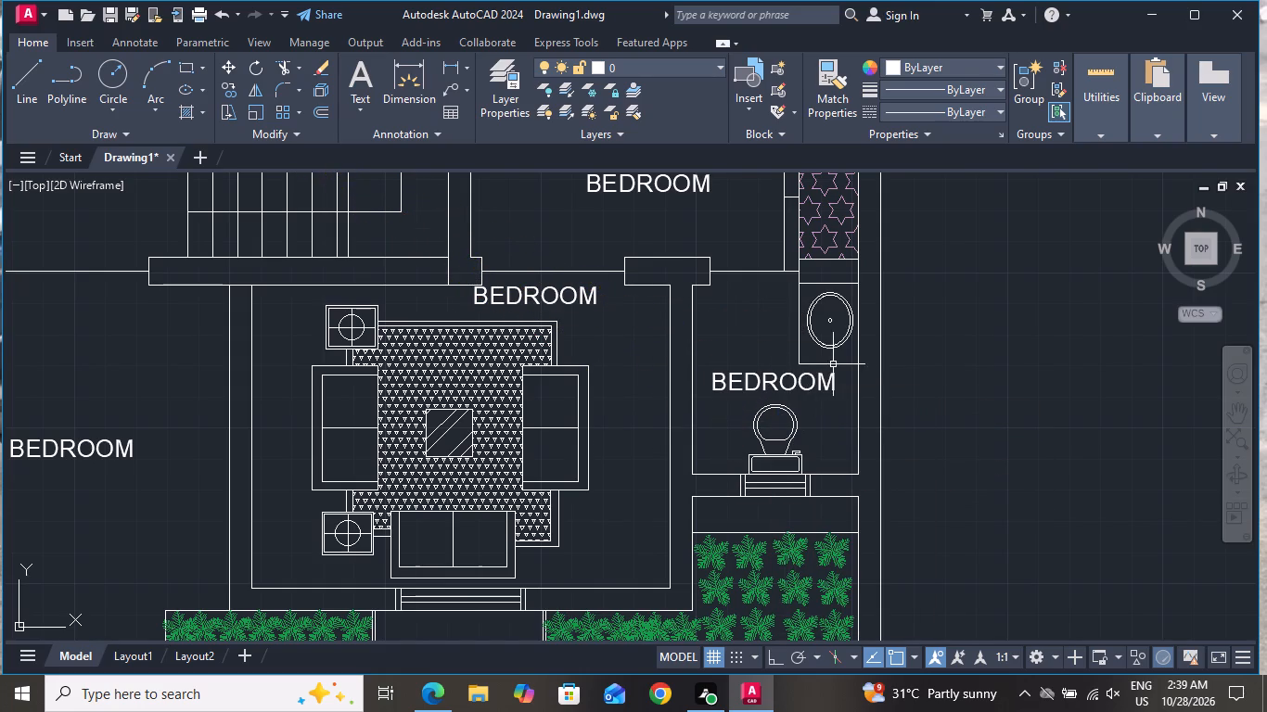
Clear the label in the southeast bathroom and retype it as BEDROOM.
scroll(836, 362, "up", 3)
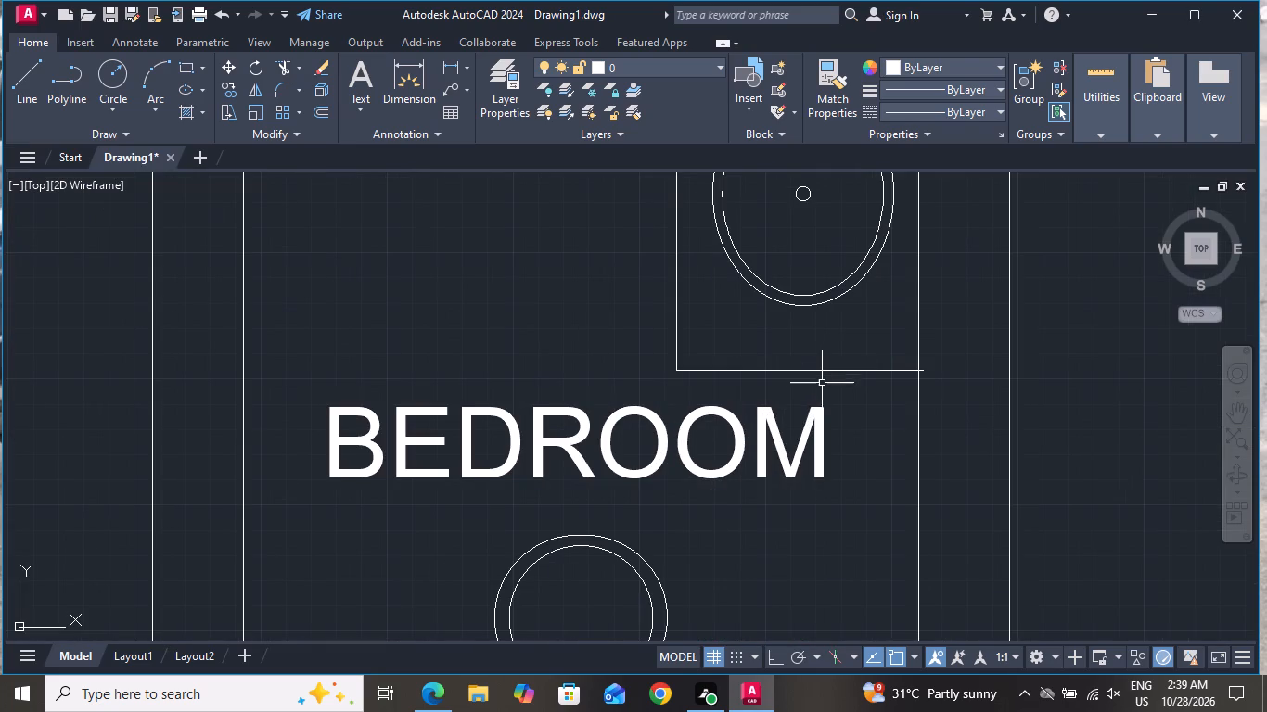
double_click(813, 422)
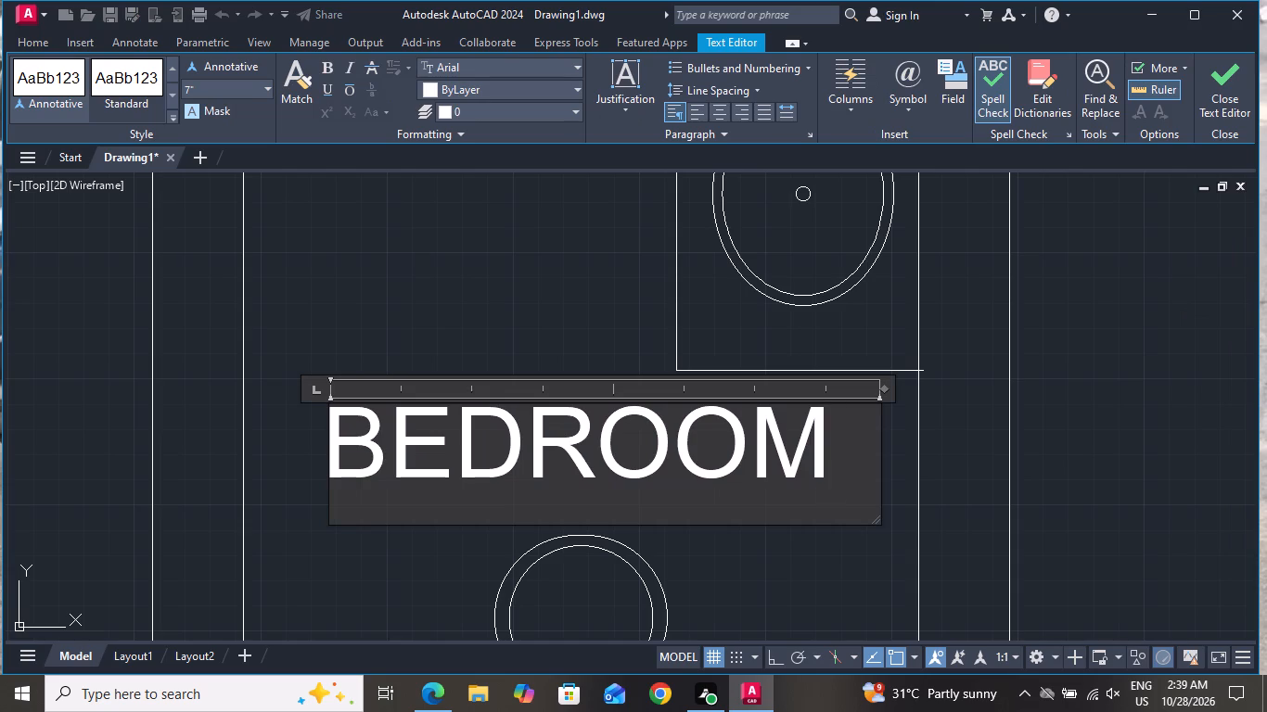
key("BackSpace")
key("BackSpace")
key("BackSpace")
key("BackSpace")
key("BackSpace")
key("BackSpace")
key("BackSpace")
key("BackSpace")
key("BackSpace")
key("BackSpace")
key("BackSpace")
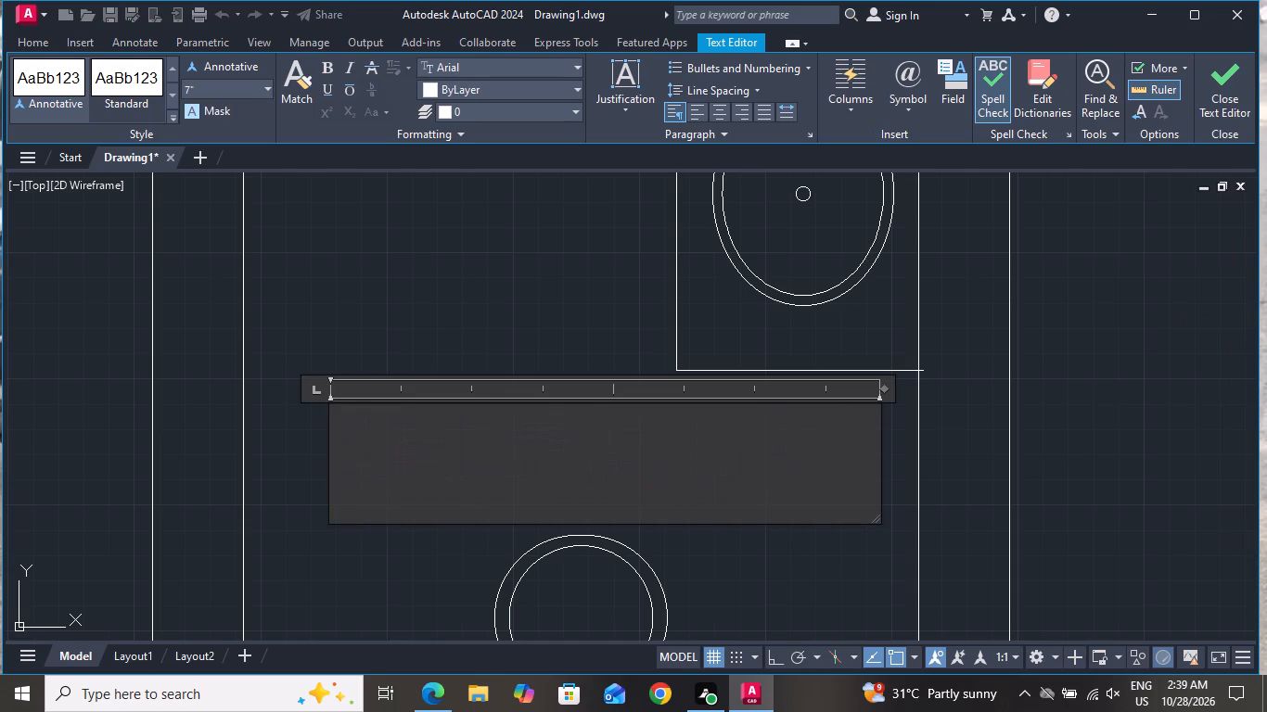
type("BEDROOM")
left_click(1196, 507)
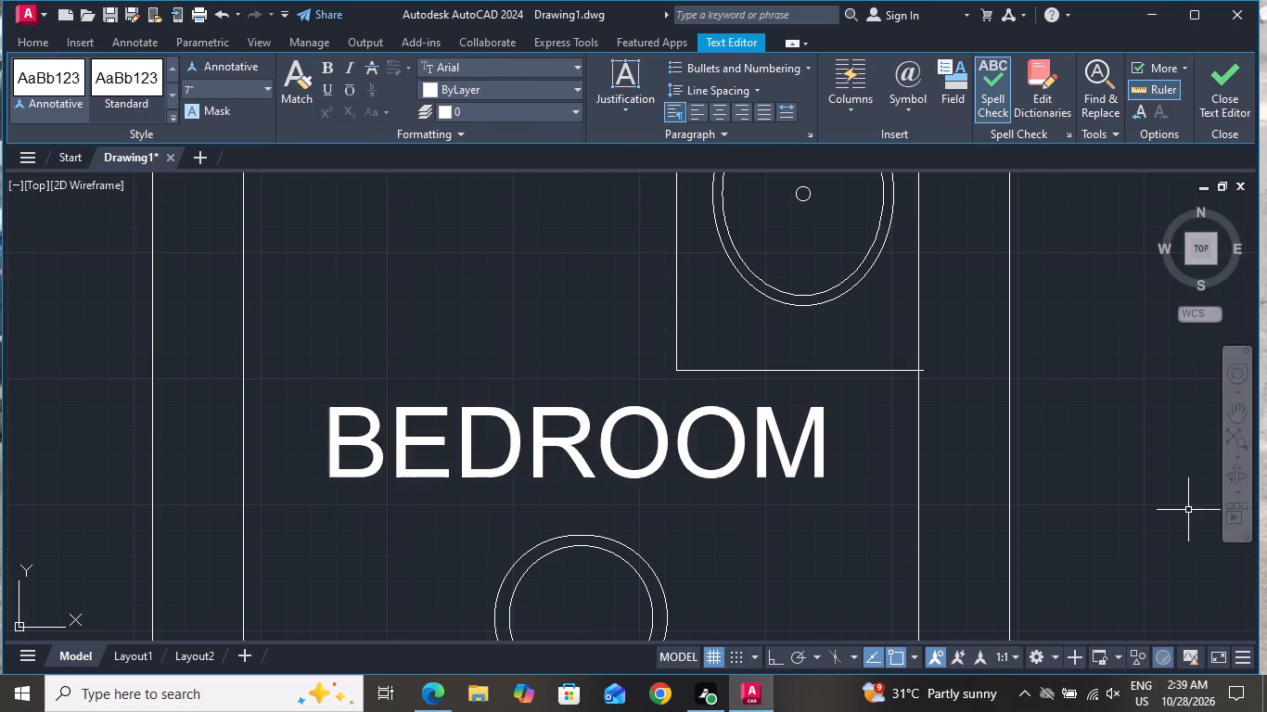
Change the southeast bathroom's label text to BATH.
scroll(598, 425, "down", 4)
scroll(436, 423, "up", 3)
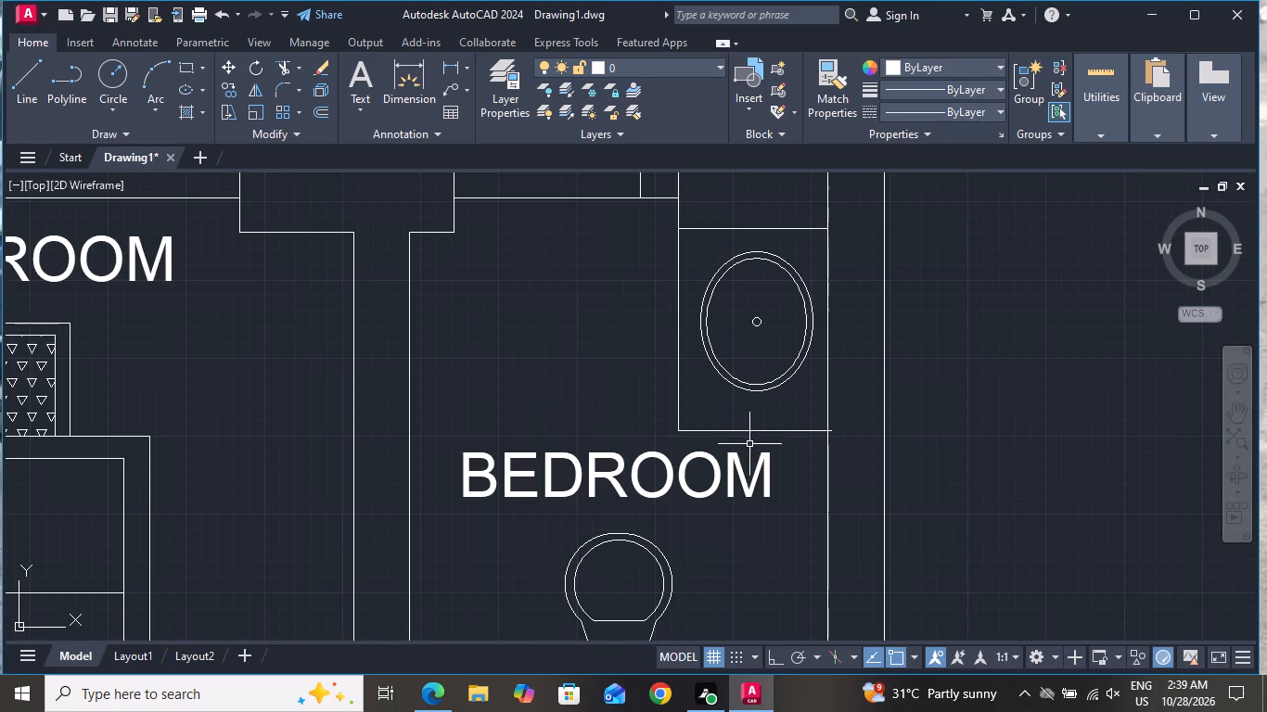
double_click(771, 470)
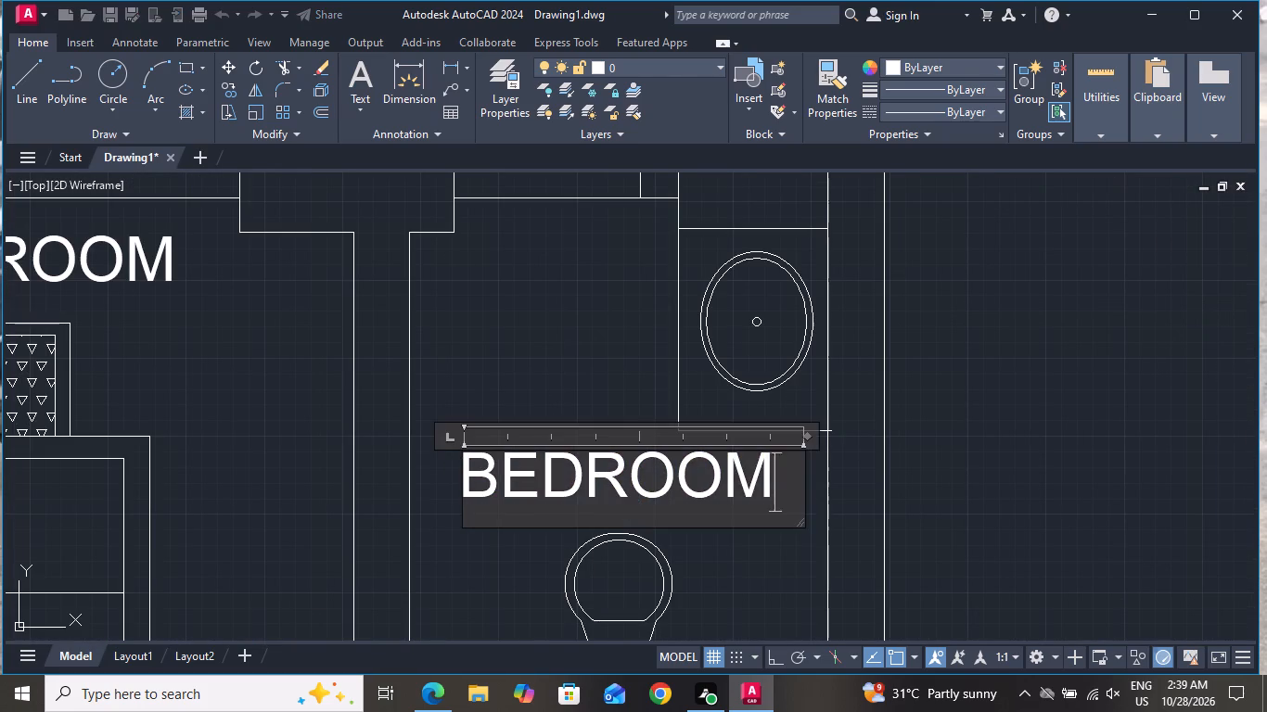
key("BackSpace")
key("BackSpace")
key("BackSpace")
key("BackSpace")
key("BackSpace")
key("BackSpace")
key("BackSpace")
key("BackSpace")
key("BackSpace")
key("BackSpace")
key("BackSpace")
key("BackSpace")
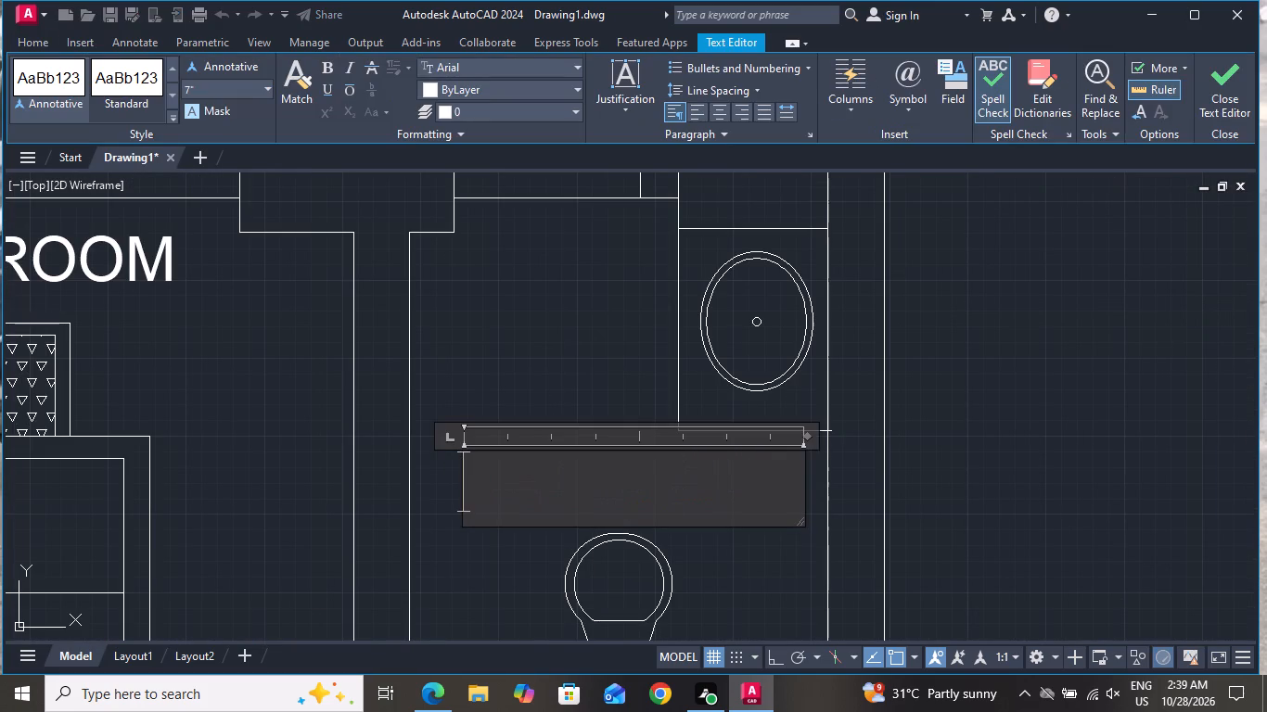
type("BATH")
left_click(434, 336)
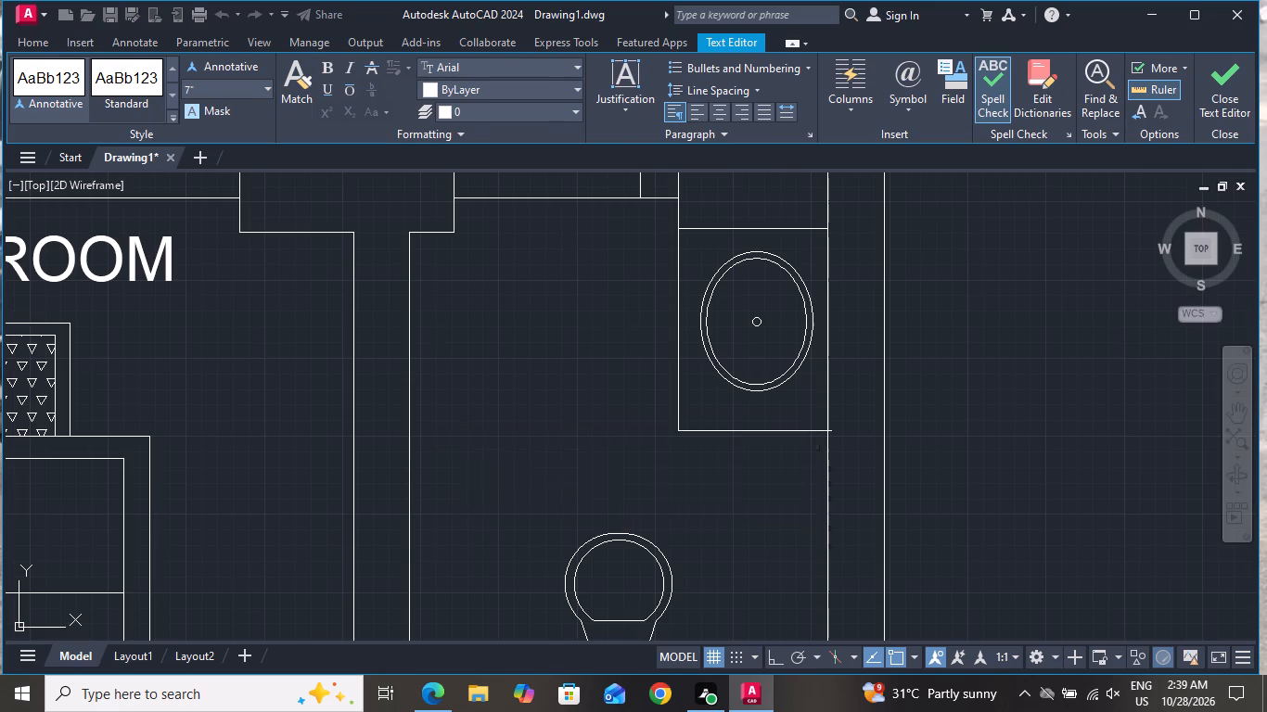
Replace the BEDROOM label above the living room carpet with DRAWING ROOM.
scroll(669, 399, "down", 2)
scroll(161, 288, "up", 2)
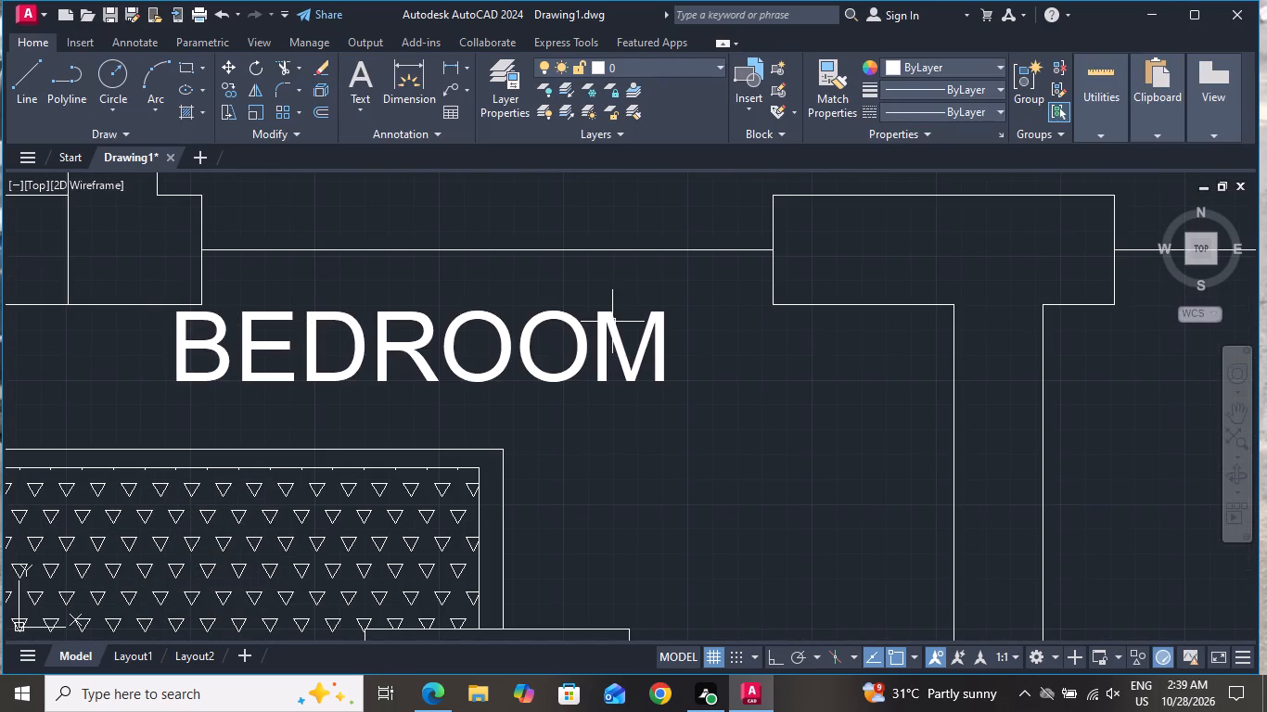
double_click(665, 325)
key("BackSpace")
key("BackSpace")
key("BackSpace")
key("BackSpace")
key("BackSpace")
key("BackSpace")
key("BackSpace")
key("BackSpace")
key("BackSpace")
key("BackSpace")
key("BackSpace")
key("BackSpace")
key("BackSpace")
key("BackSpace")
key("BackSpace")
key("BackSpace")
key("BackSpace")
key("BackSpace")
key("BackSpace")
key("BackSpace")
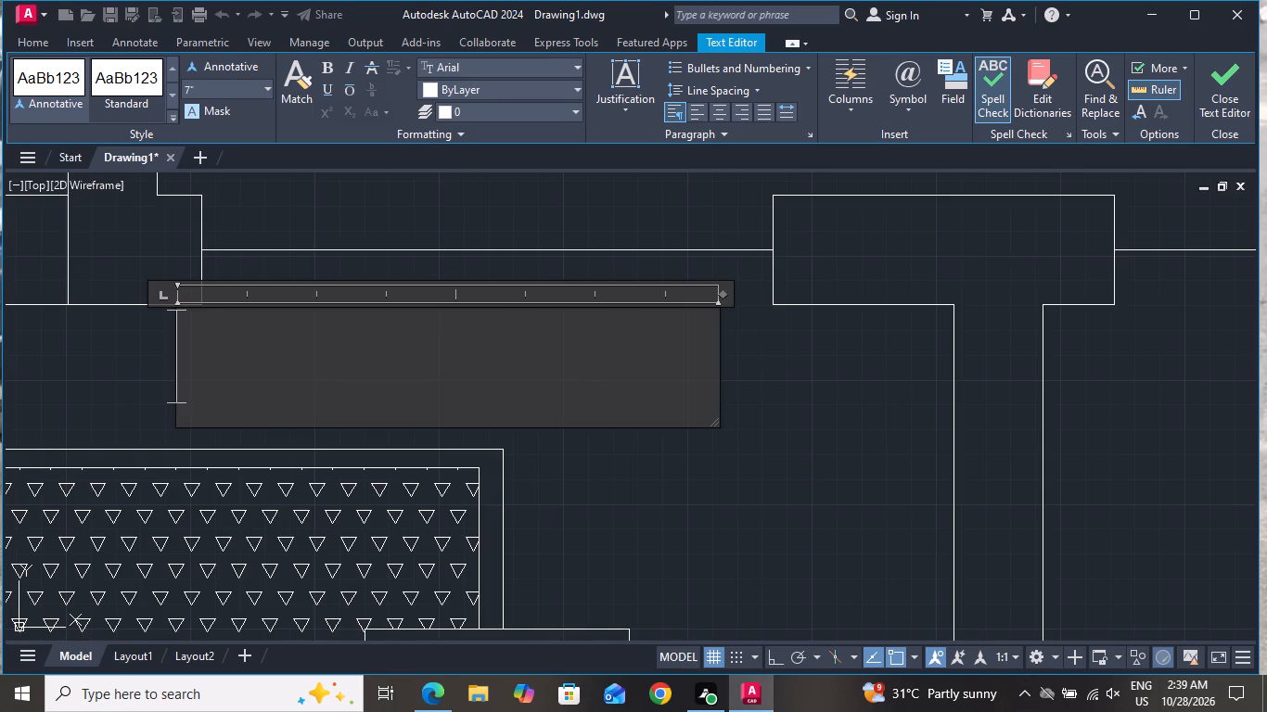
key("d")
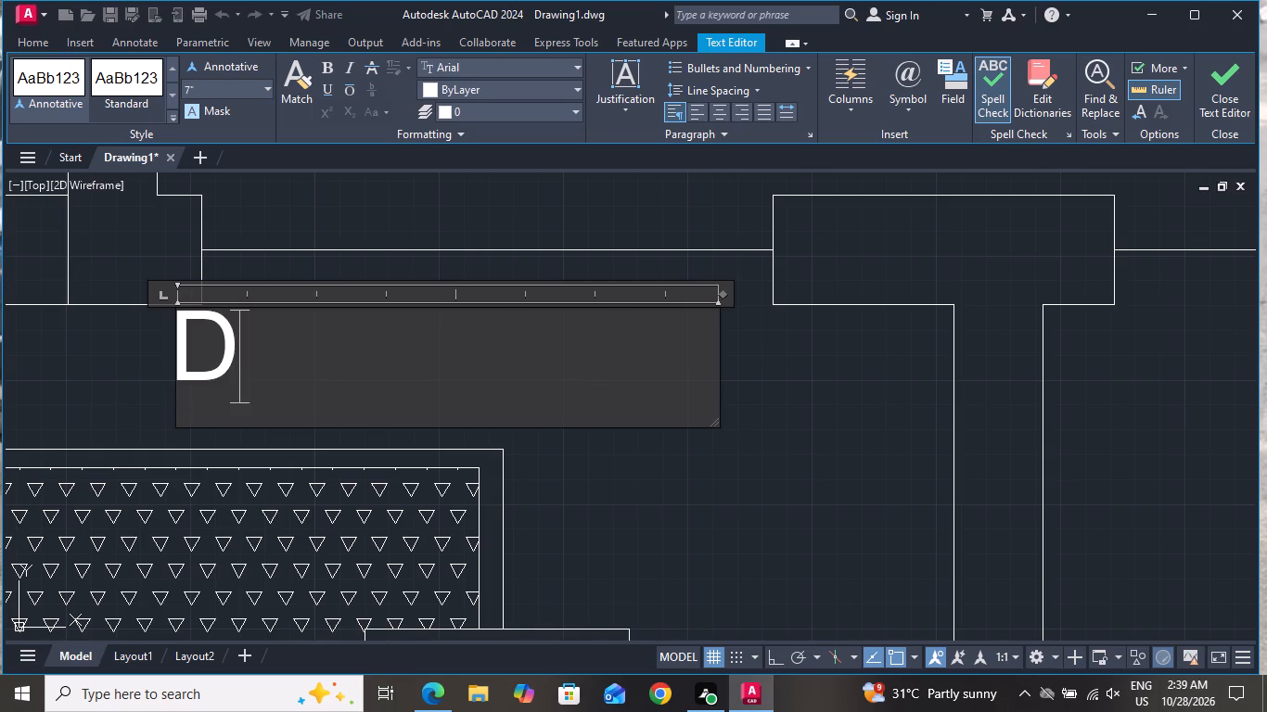
type("RAW")
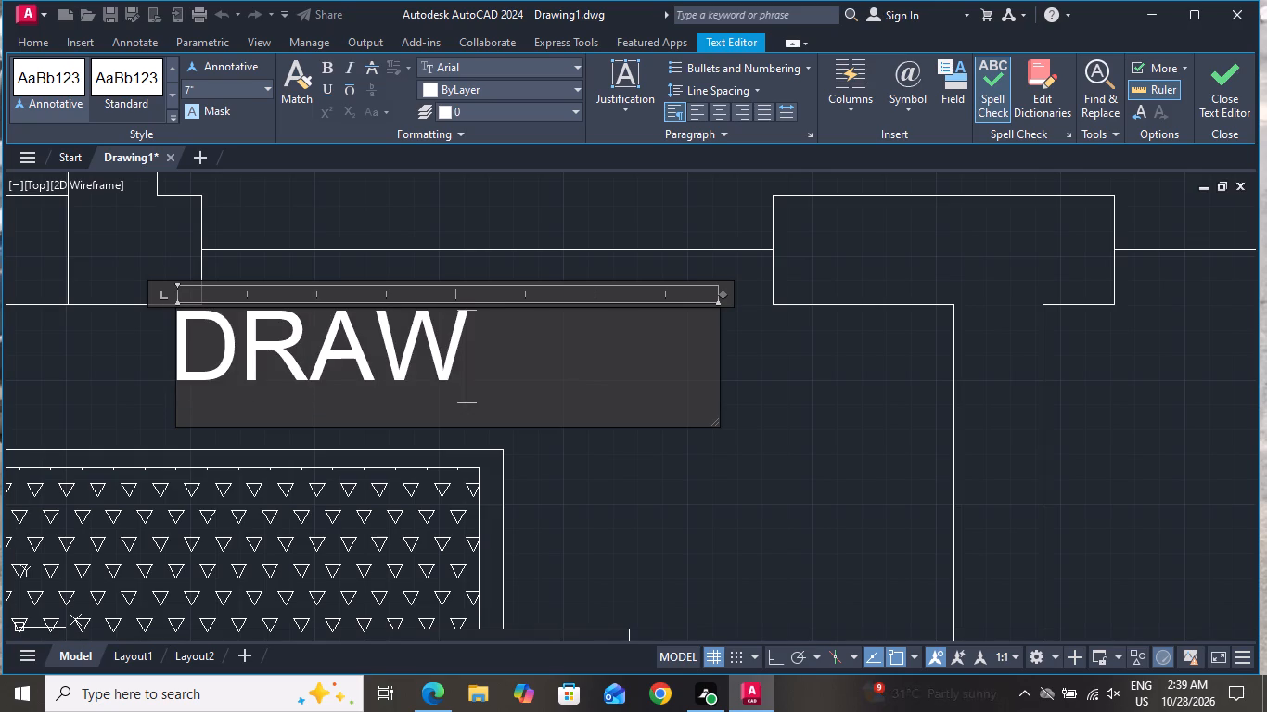
type("ING")
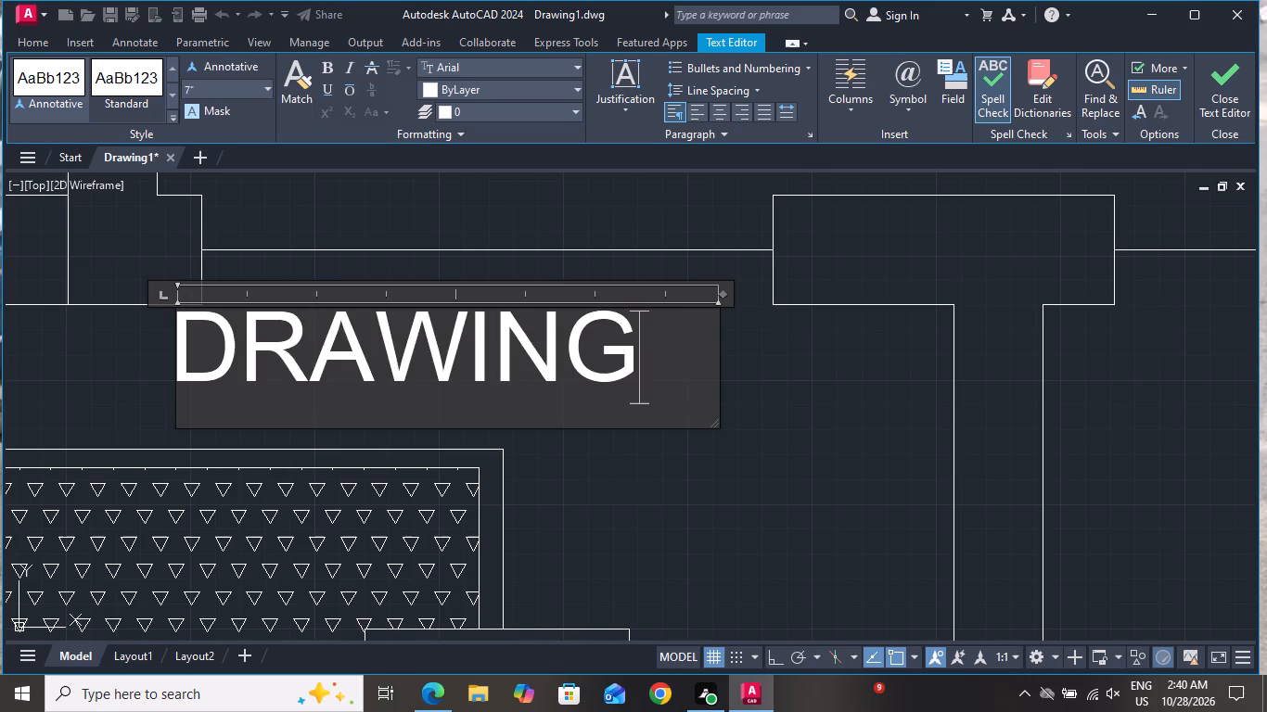
key("space")
type("R")
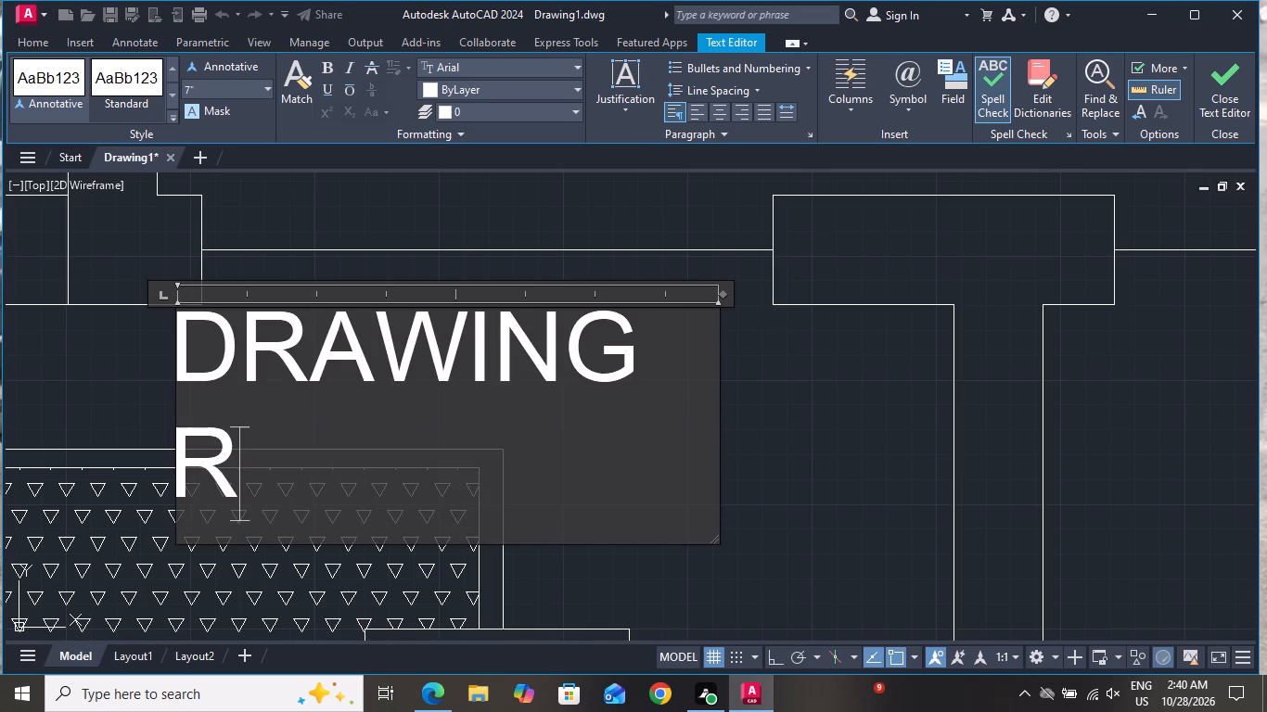
type("OO")
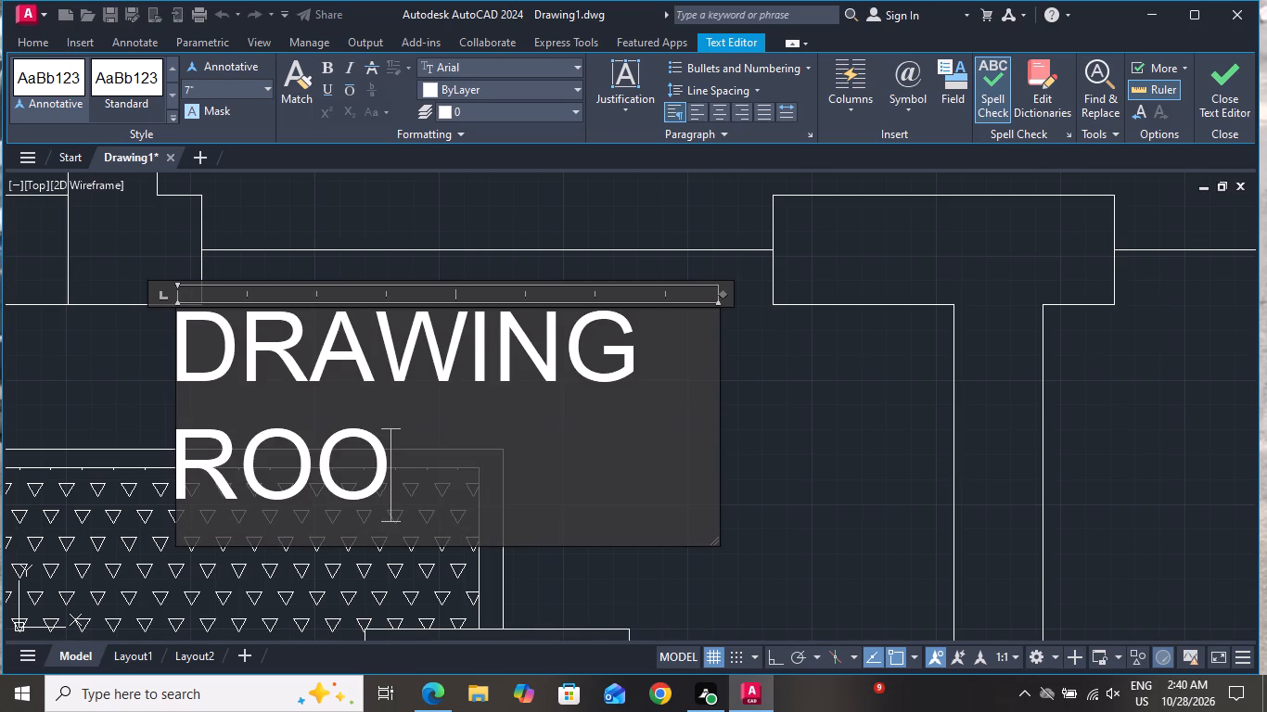
key("m")
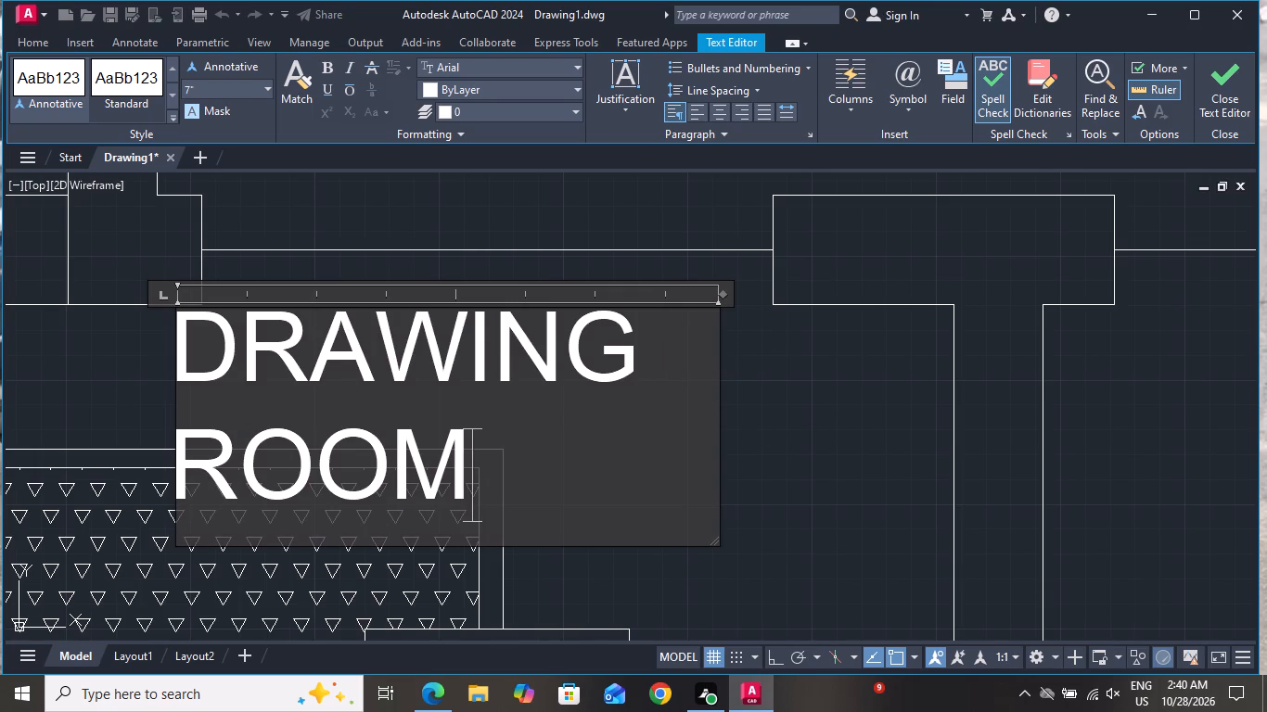
Widen the DRAWING ROOM label's text frame so both words fit on one line, and finish editing.
left_click_drag(716, 349, 1263, 335)
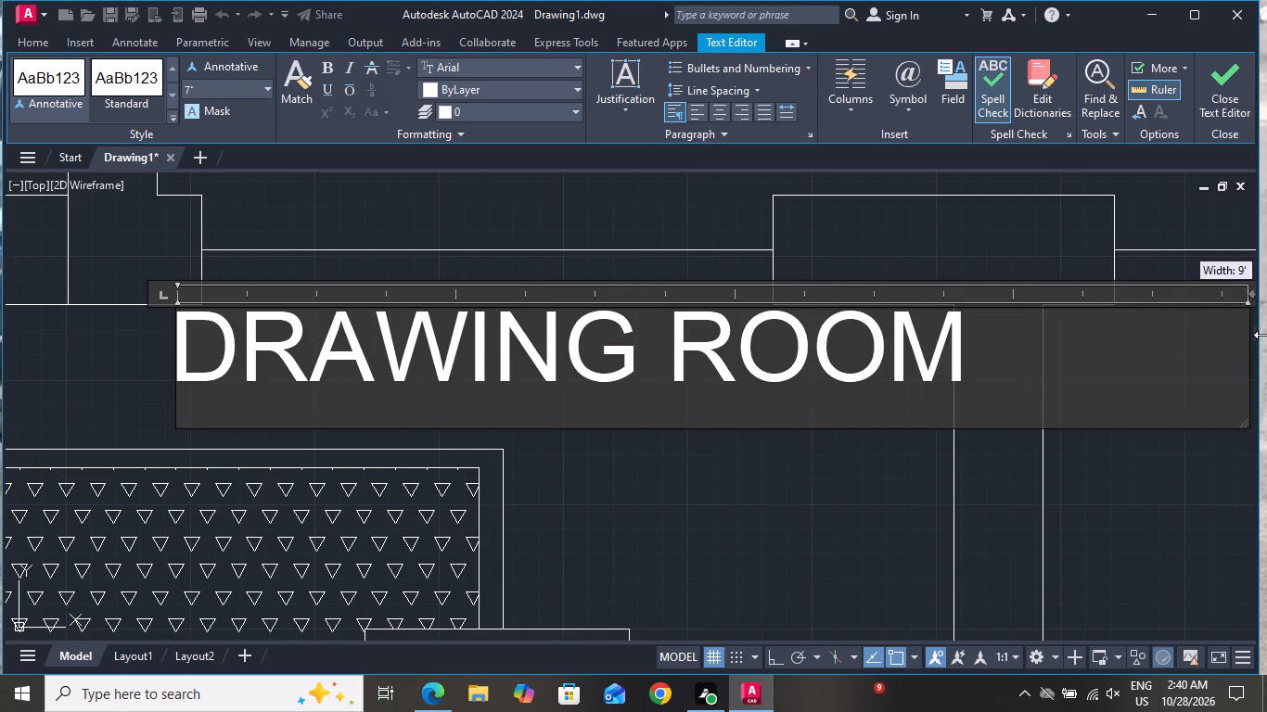
left_click_drag(1263, 335, 1117, 363)
left_click(660, 430)
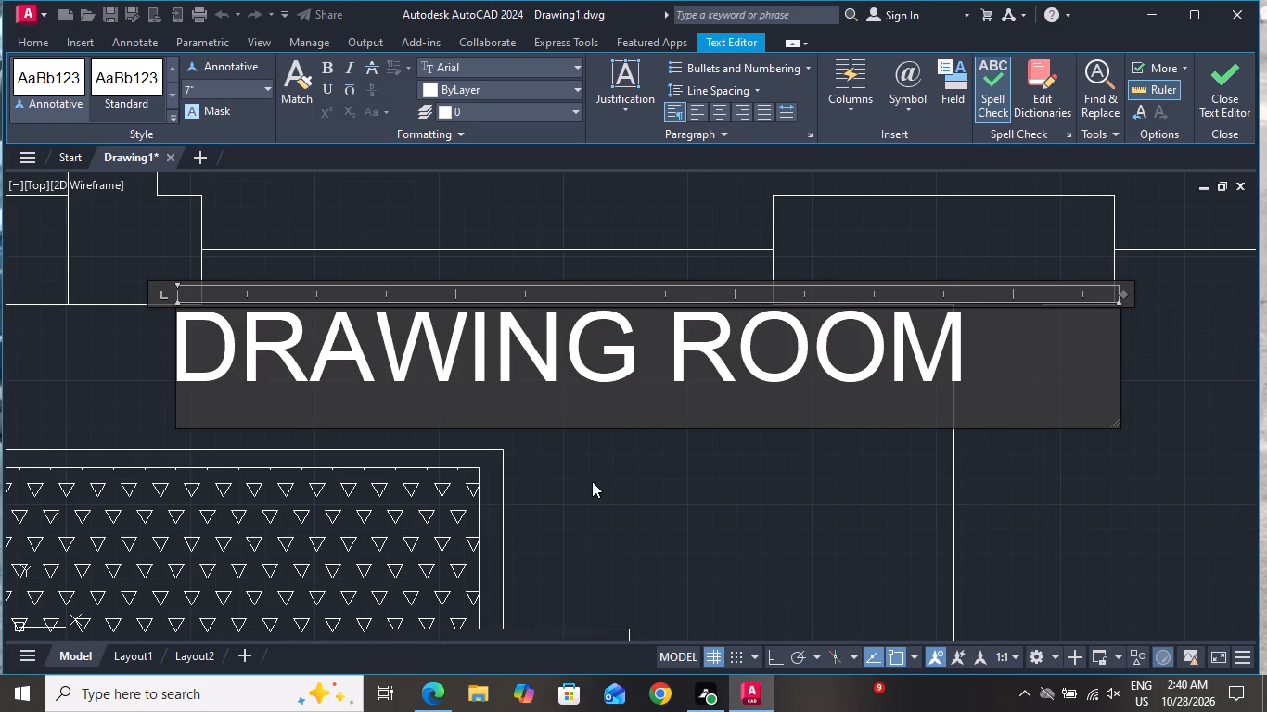
left_click(592, 481)
Move the DRAWING ROOM label slightly west and down, clear of the bathroom wall and above the carpet.
left_click(541, 378)
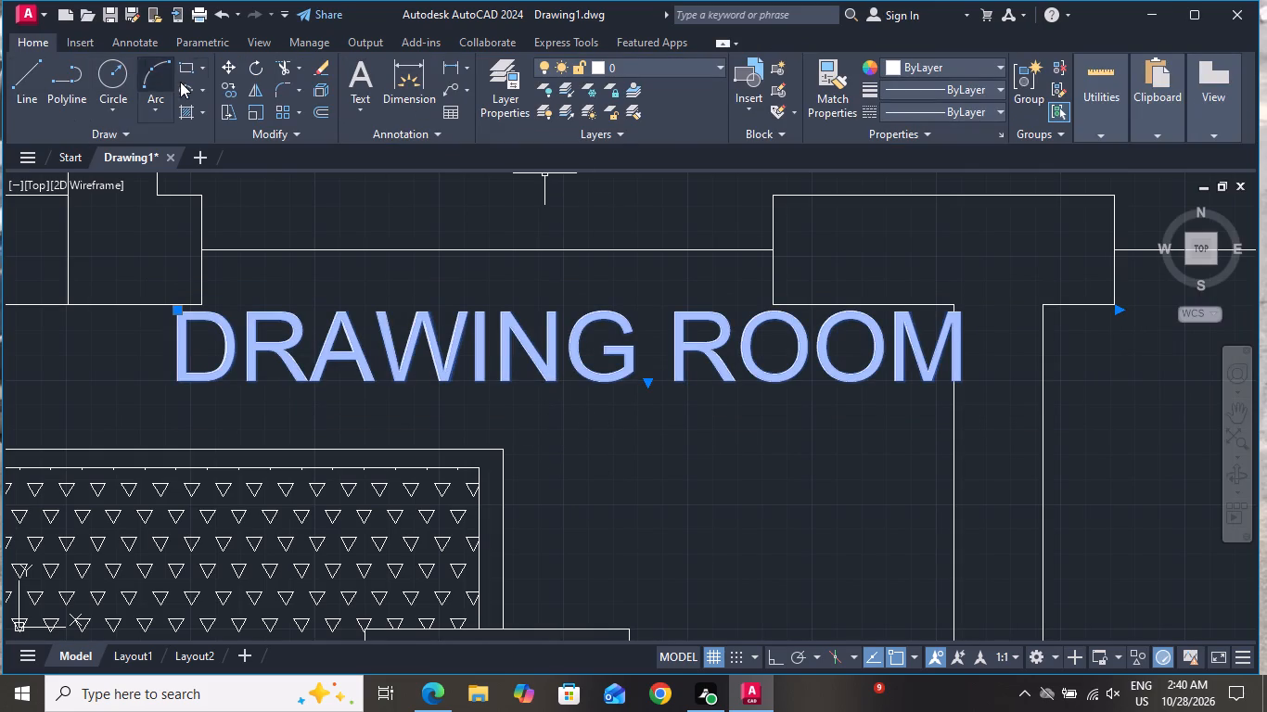
left_click(231, 70)
left_click(585, 360)
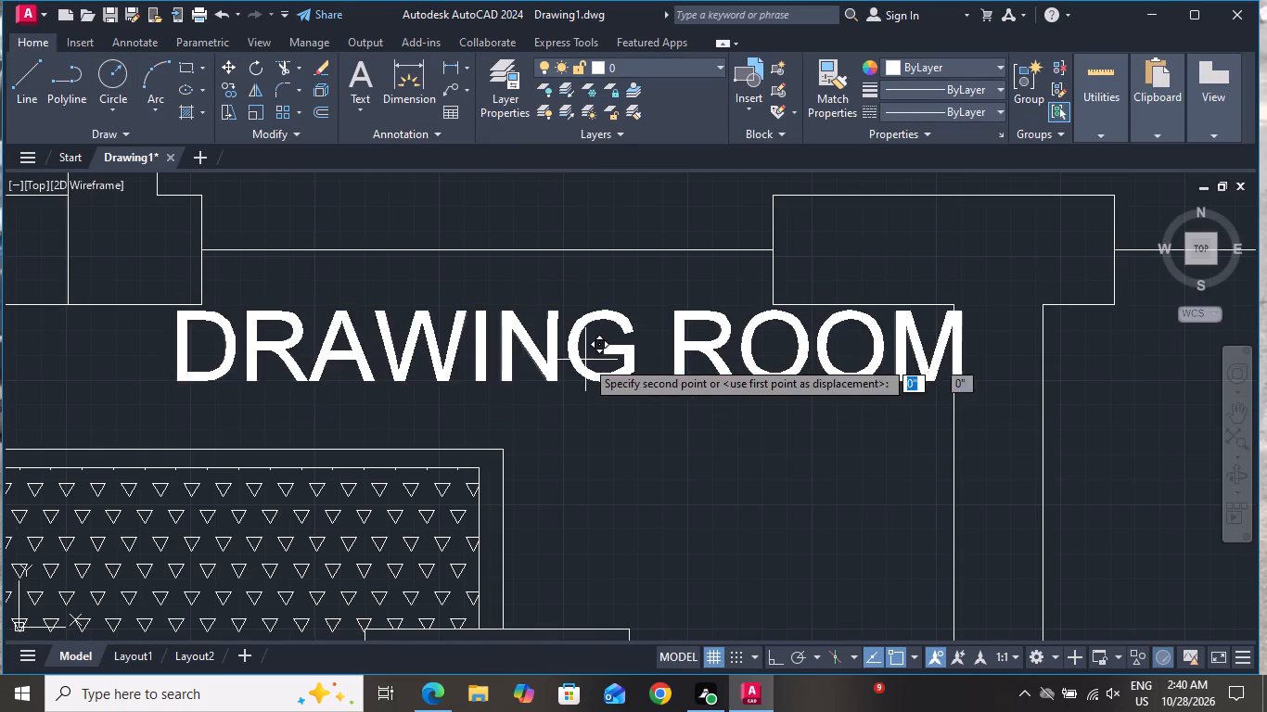
left_click(469, 389)
Change the label beside the parked car to CAR POCH.
scroll(612, 413, "down", 1)
scroll(697, 467, "down", 1)
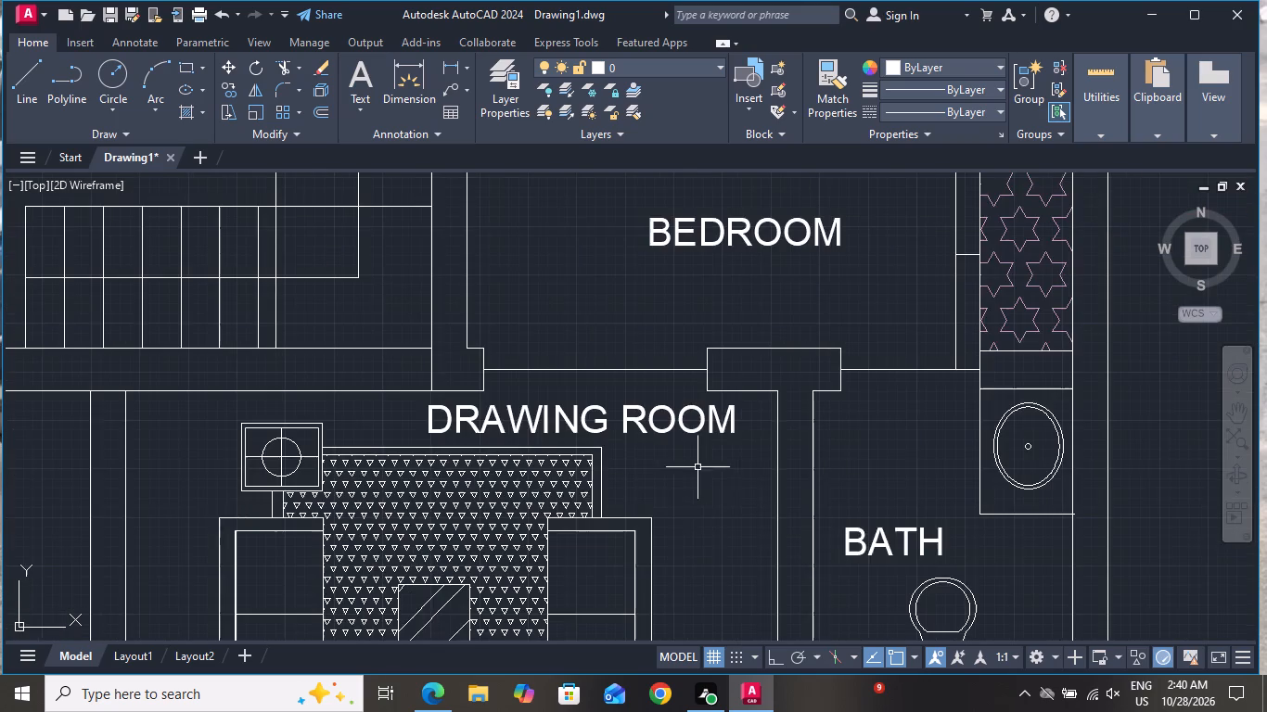
scroll(706, 510, "down", 2)
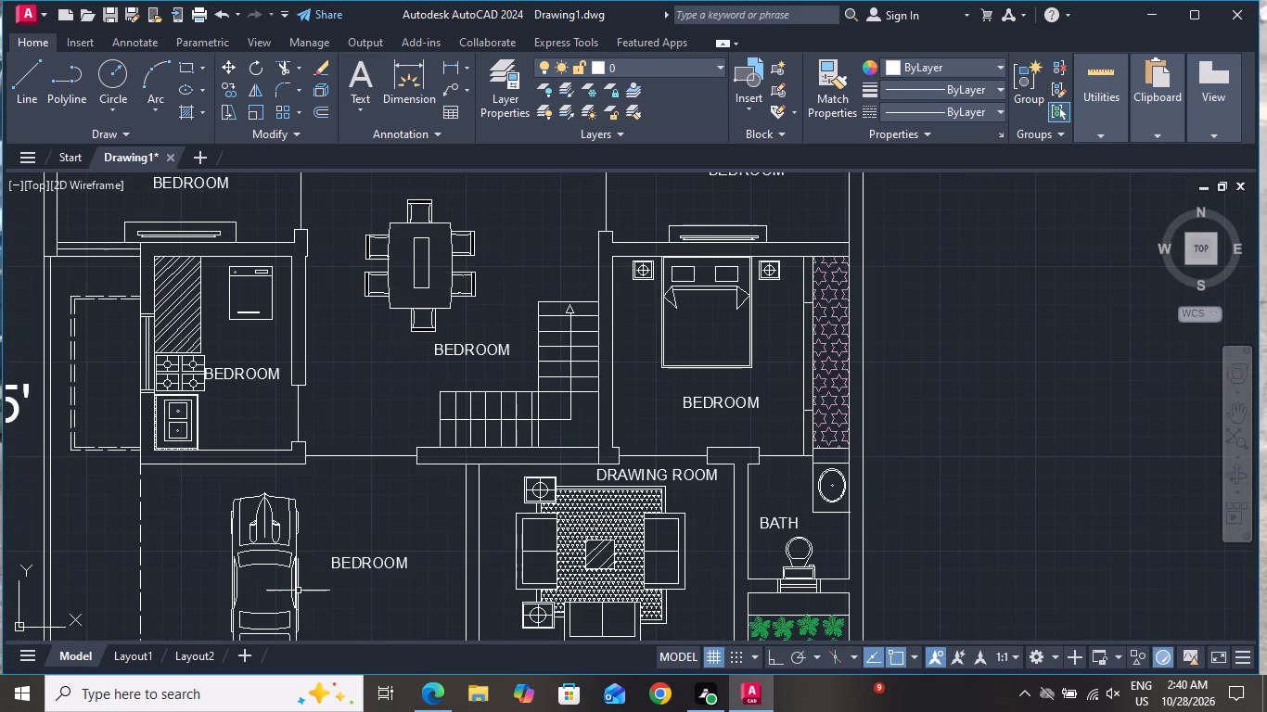
scroll(341, 590, "up", 2)
double_click(496, 530)
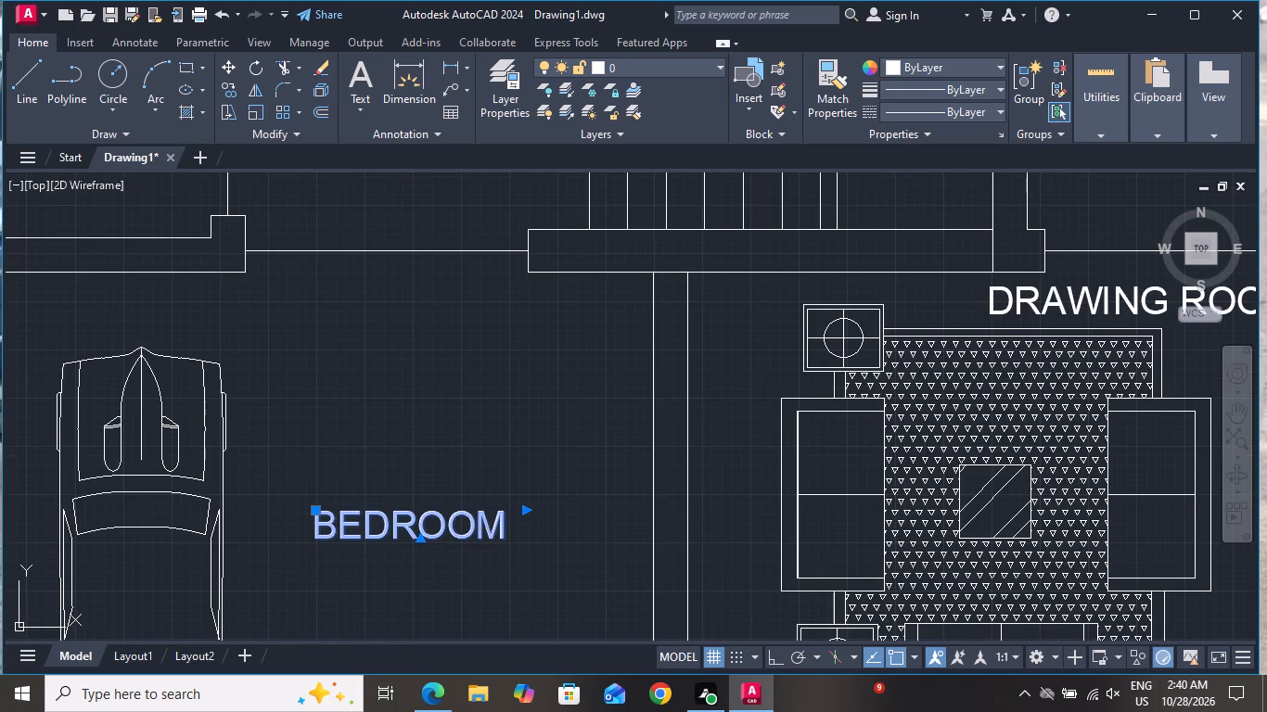
left_click(509, 529)
key("BackSpace")
key("BackSpace")
key("BackSpace")
key("BackSpace")
key("BackSpace")
key("BackSpace")
key("BackSpace")
key("BackSpace")
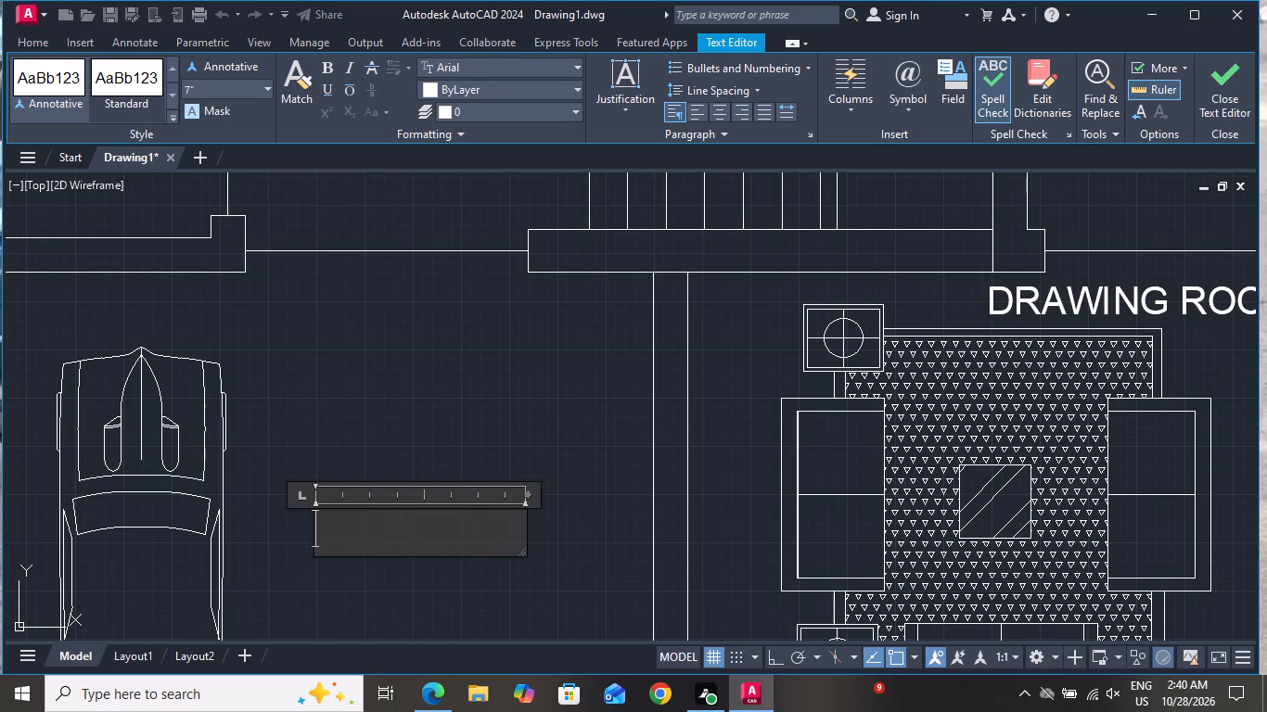
type("CAR")
key("space")
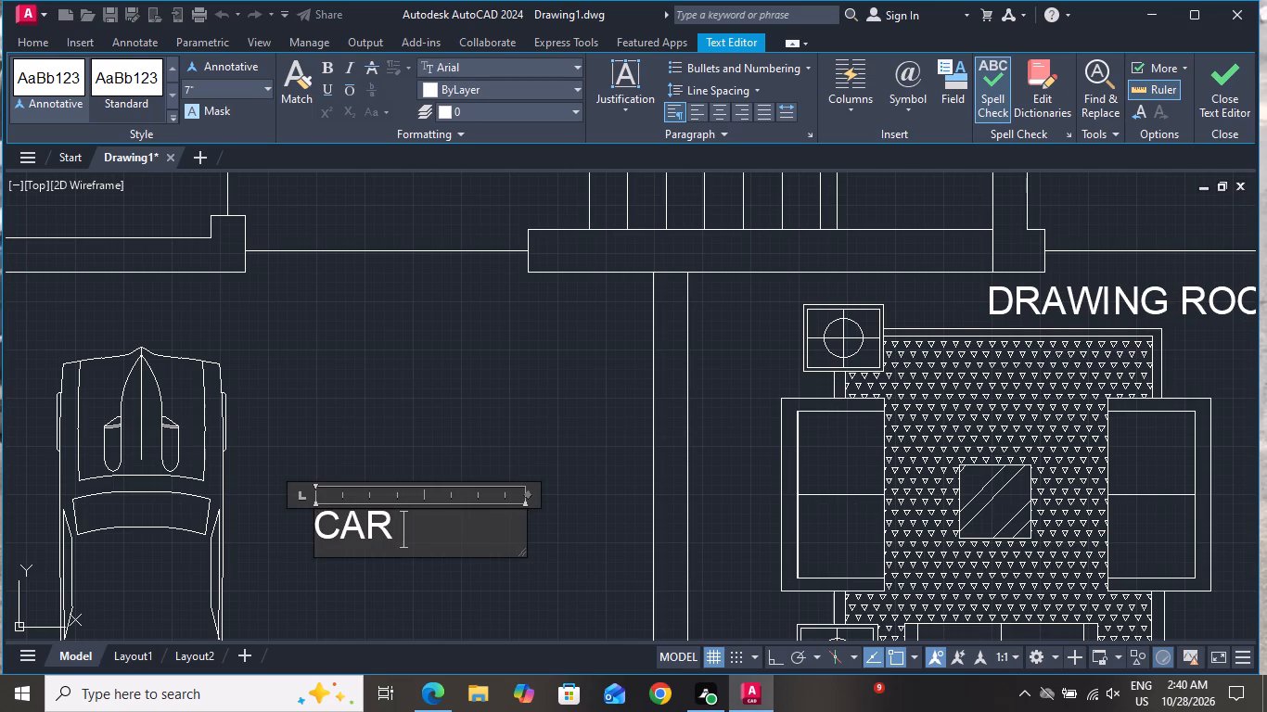
type("POCH")
left_click(564, 426)
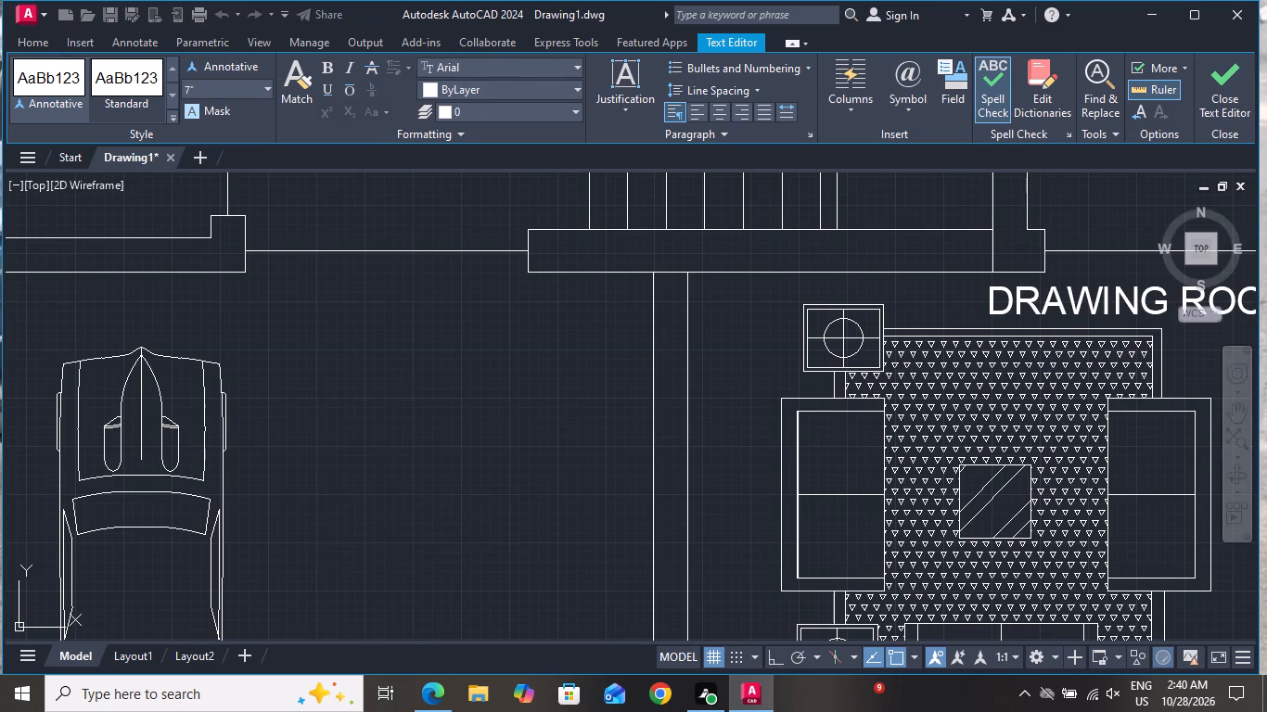
Replace the label below the southeast bedroom's bed with GUEST ROOM.
scroll(562, 445, "down", 3)
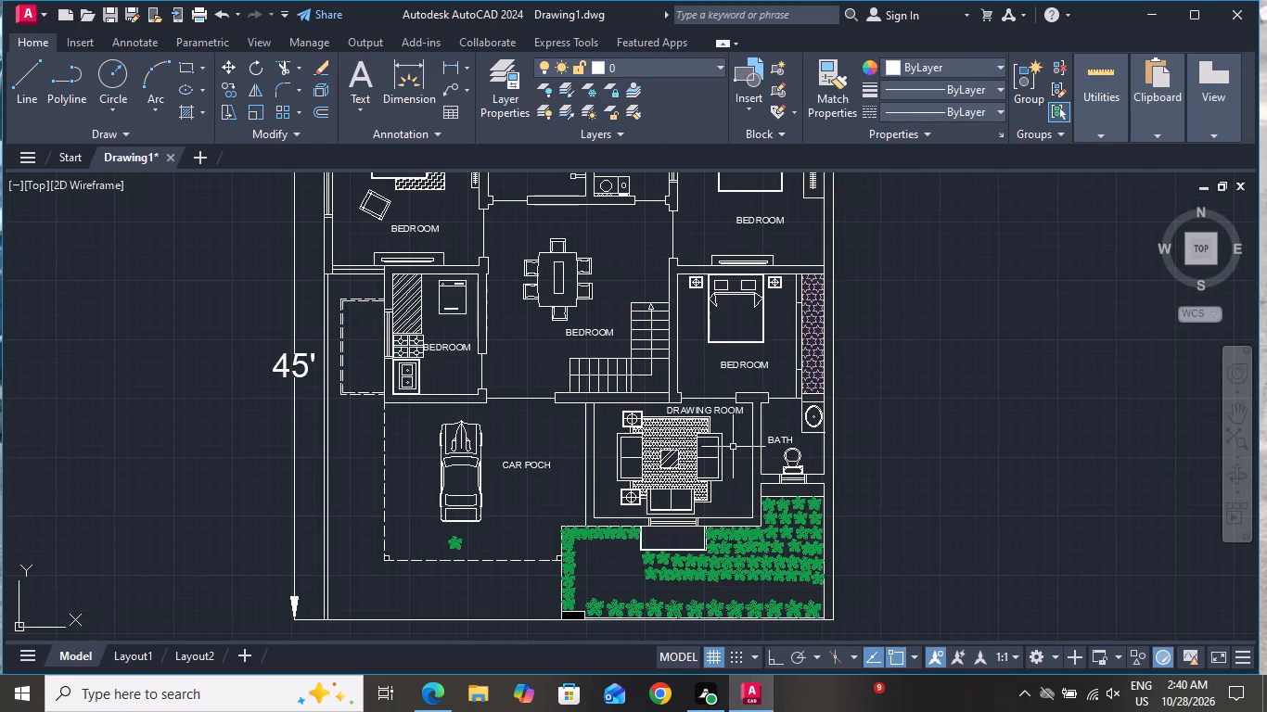
scroll(773, 366, "up", 2)
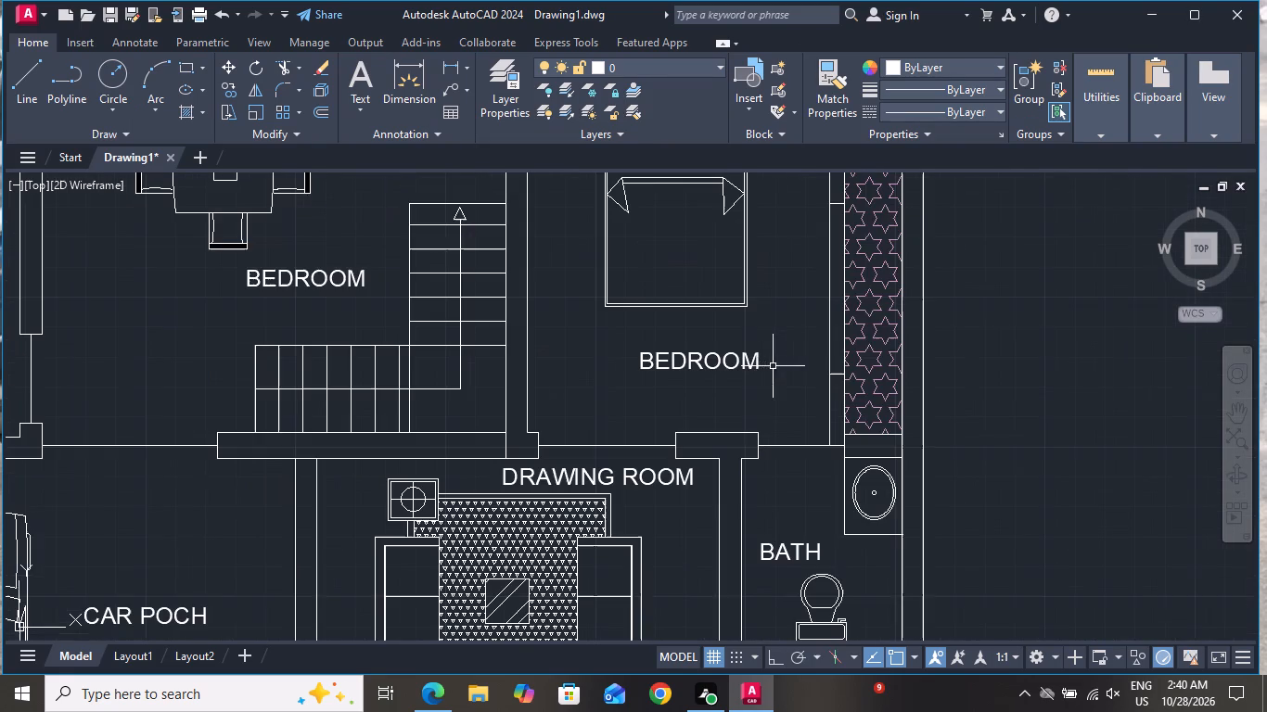
scroll(773, 366, "up", 1)
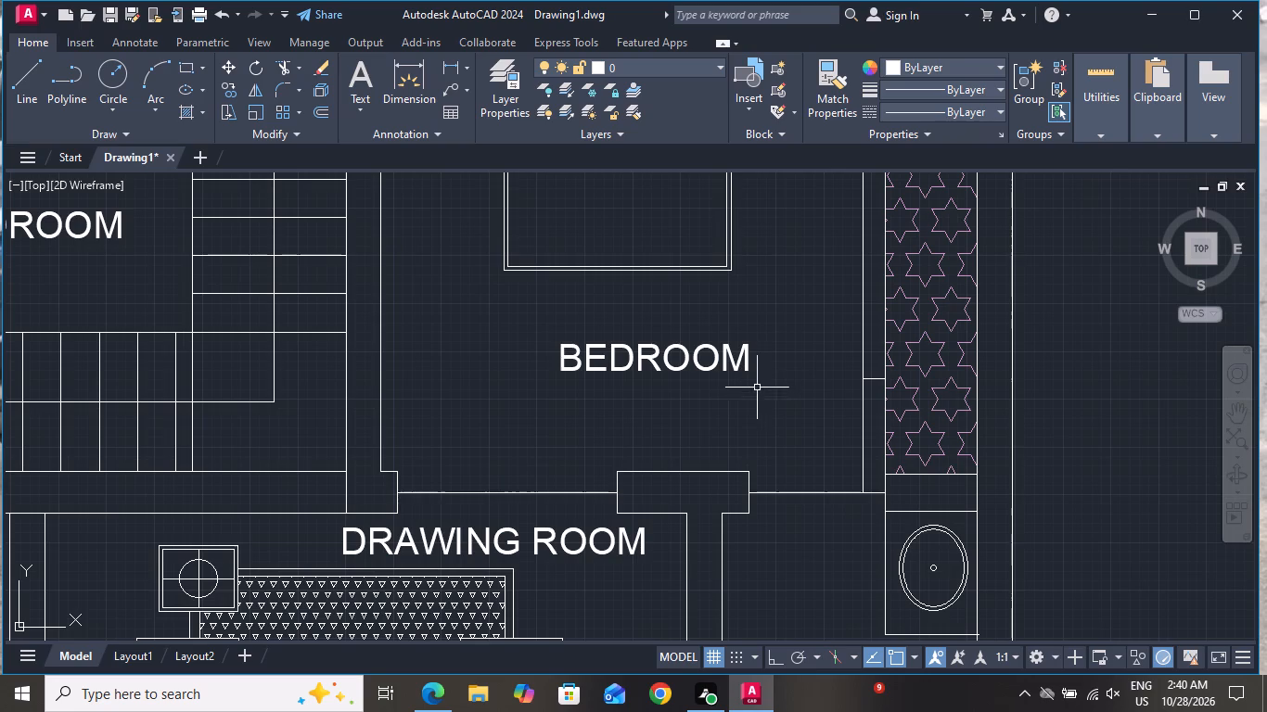
scroll(749, 379, "up", 1)
double_click(744, 359)
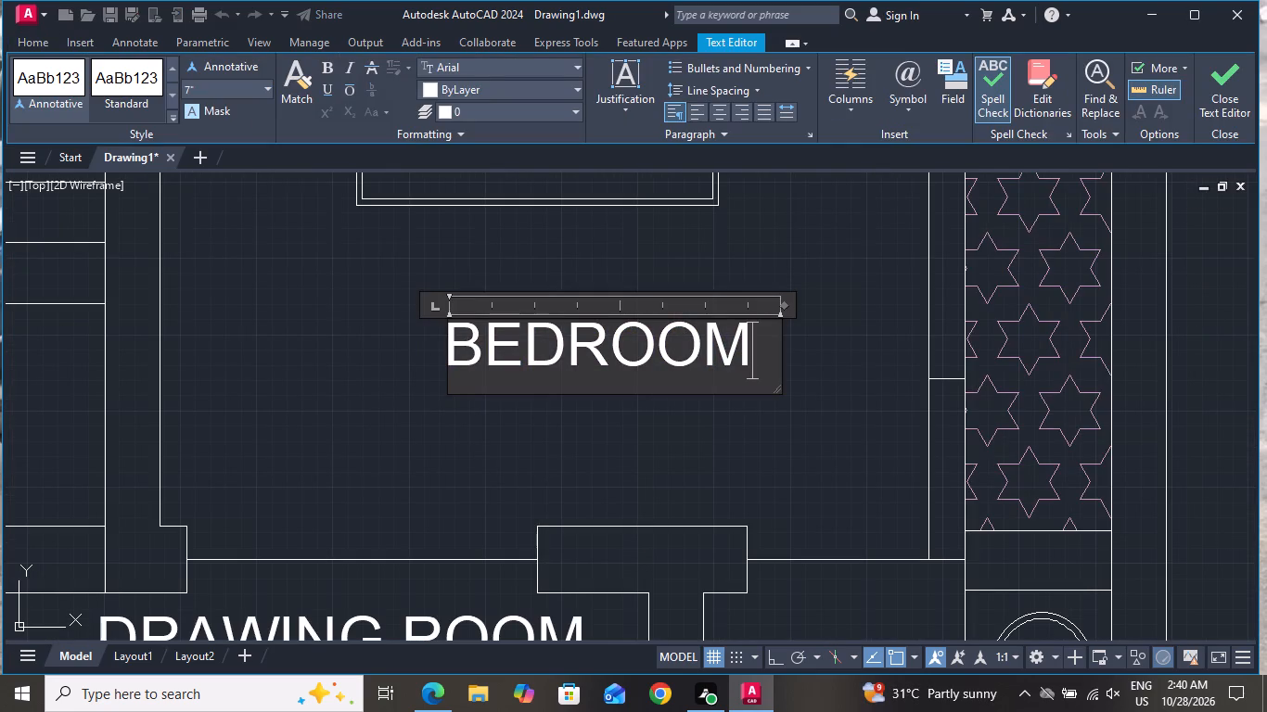
key("BackSpace")
key("BackSpace")
key("BackSpace")
key("BackSpace")
key("BackSpace")
key("BackSpace")
key("BackSpace")
key("BackSpace")
key("BackSpace")
key("BackSpace")
key("BackSpace")
key("BackSpace")
key("BackSpace")
key("BackSpace")
key("BackSpace")
key("BackSpace")
key("BackSpace")
key("BackSpace")
key("BackSpace")
key("BackSpace")
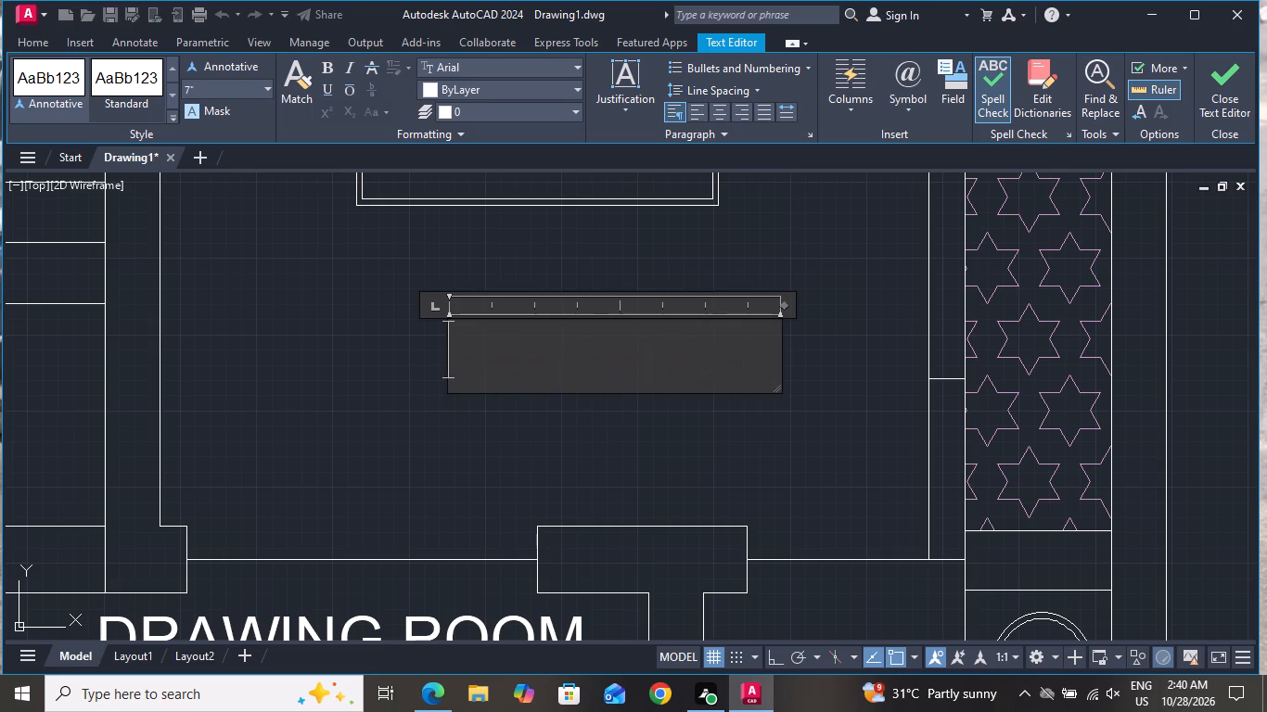
type("GUEST")
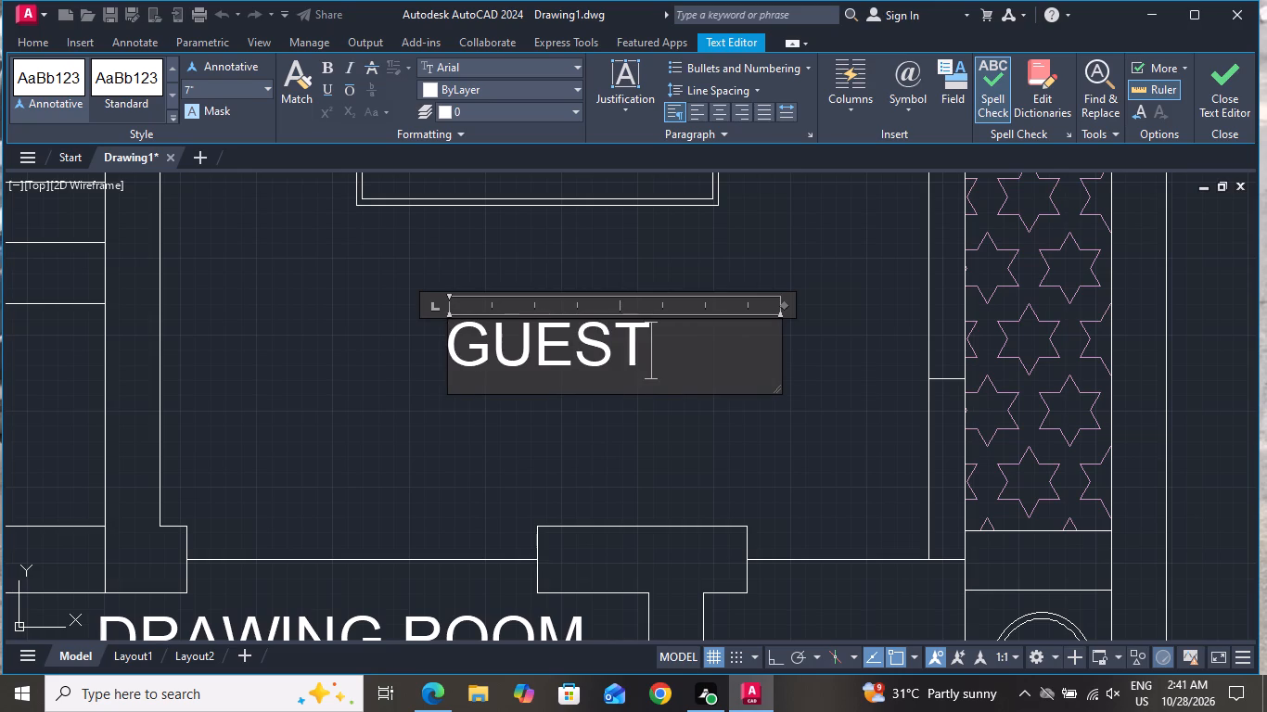
key("space")
key("r")
key("o")
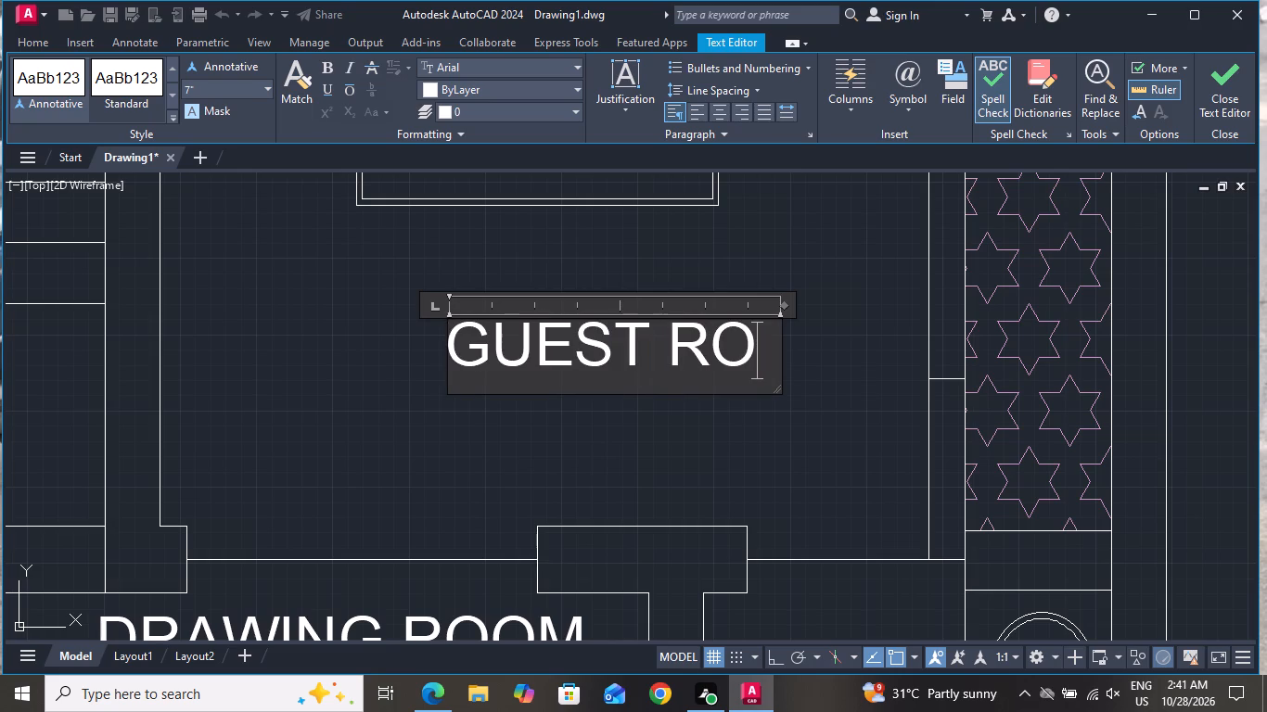
key("o")
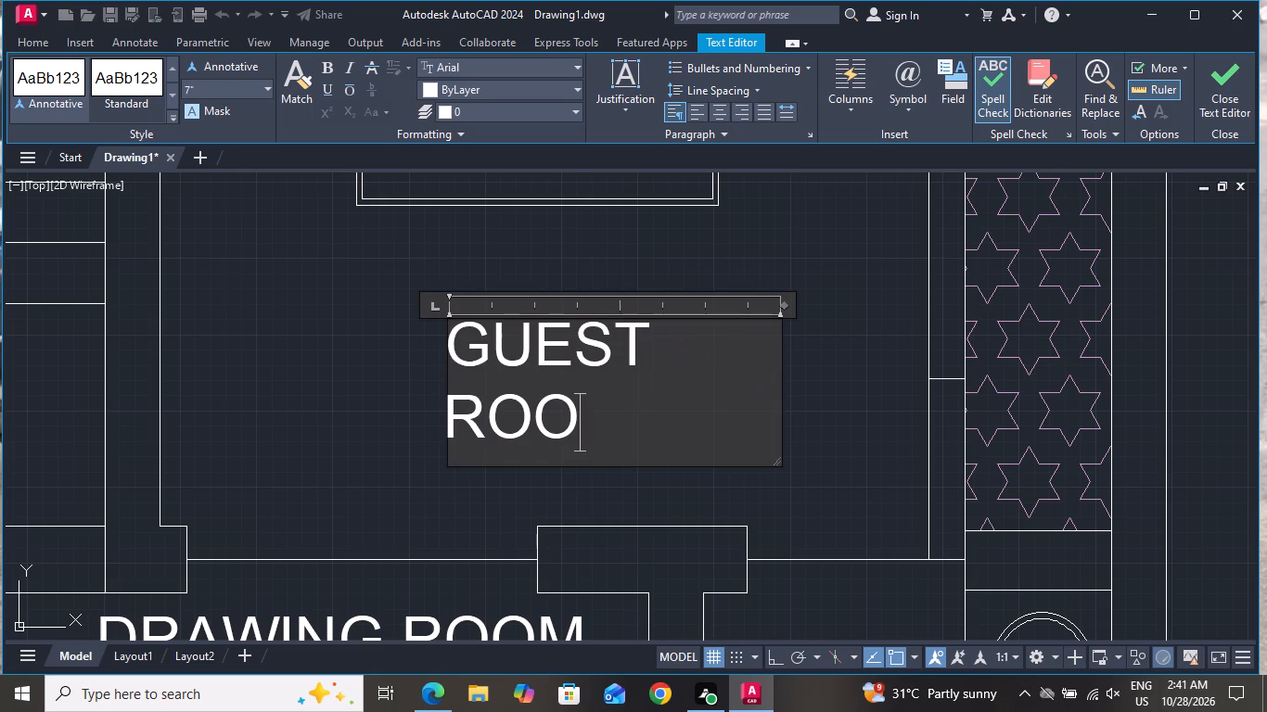
key("m")
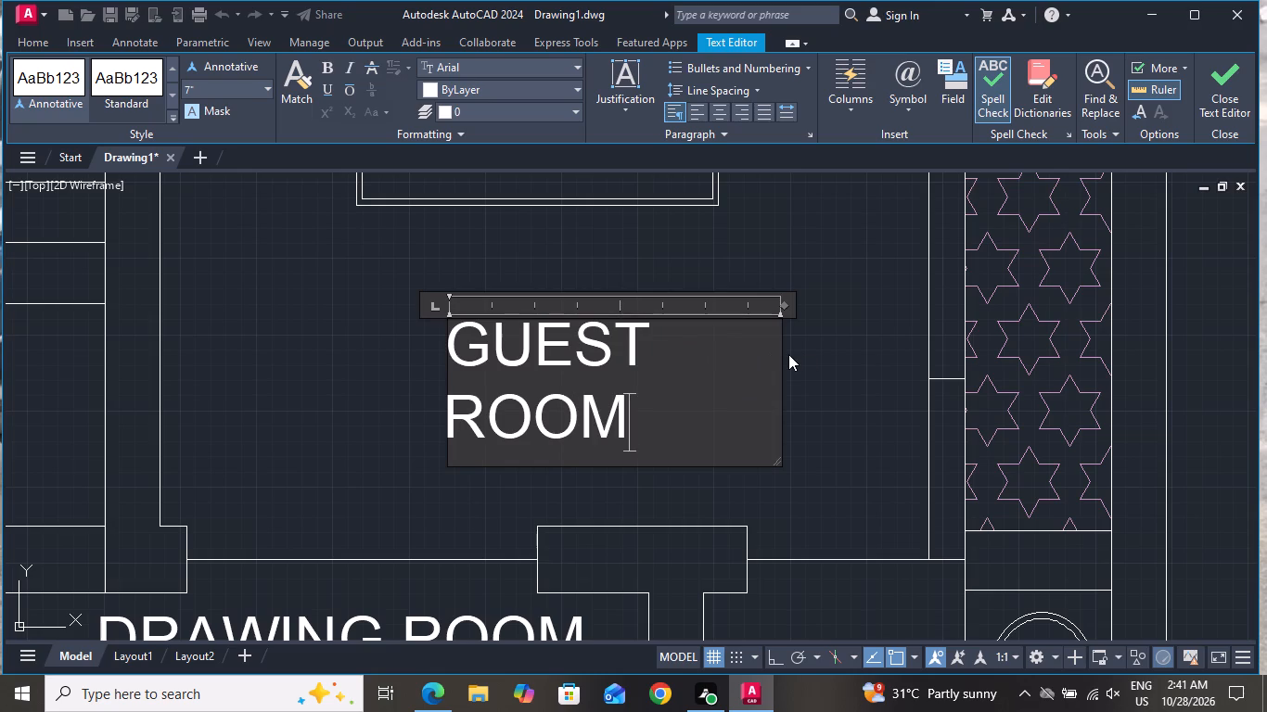
Widen the GUEST ROOM label's text frame to about 6'-9" so it fits on one line, and finish editing.
left_click_drag(777, 355, 942, 325)
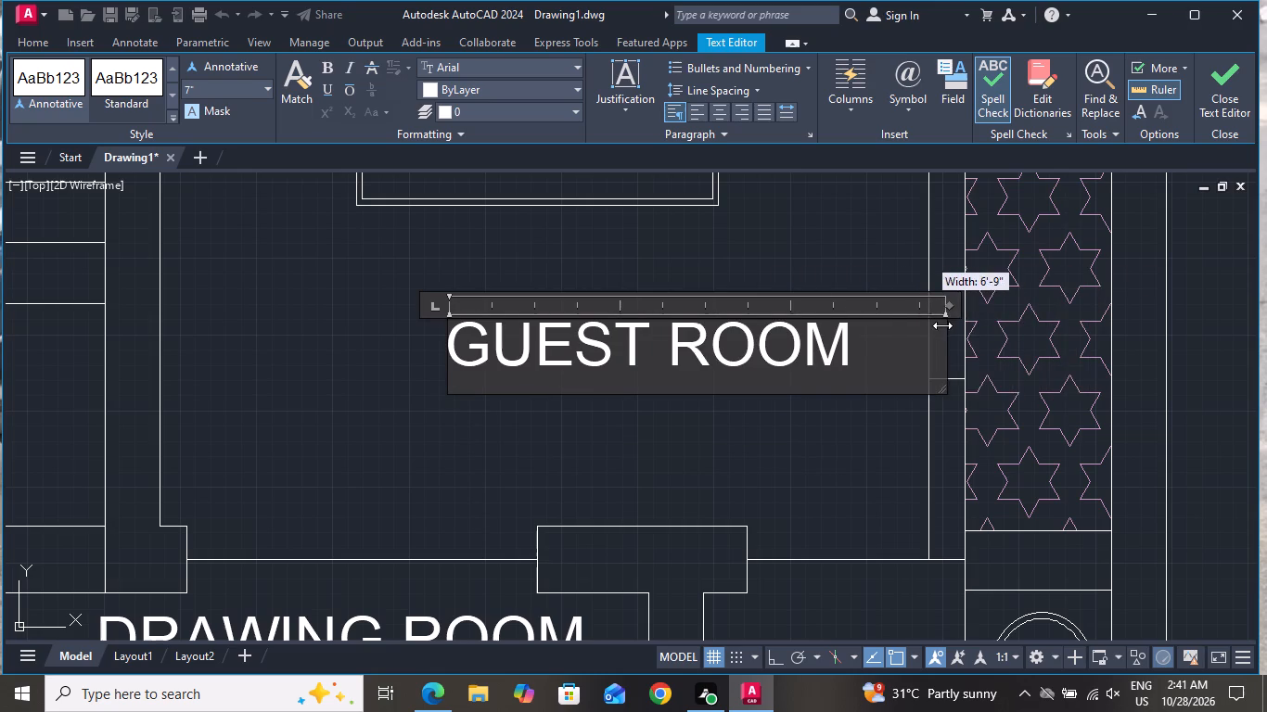
left_click_drag(942, 325, 938, 326)
left_click(282, 238)
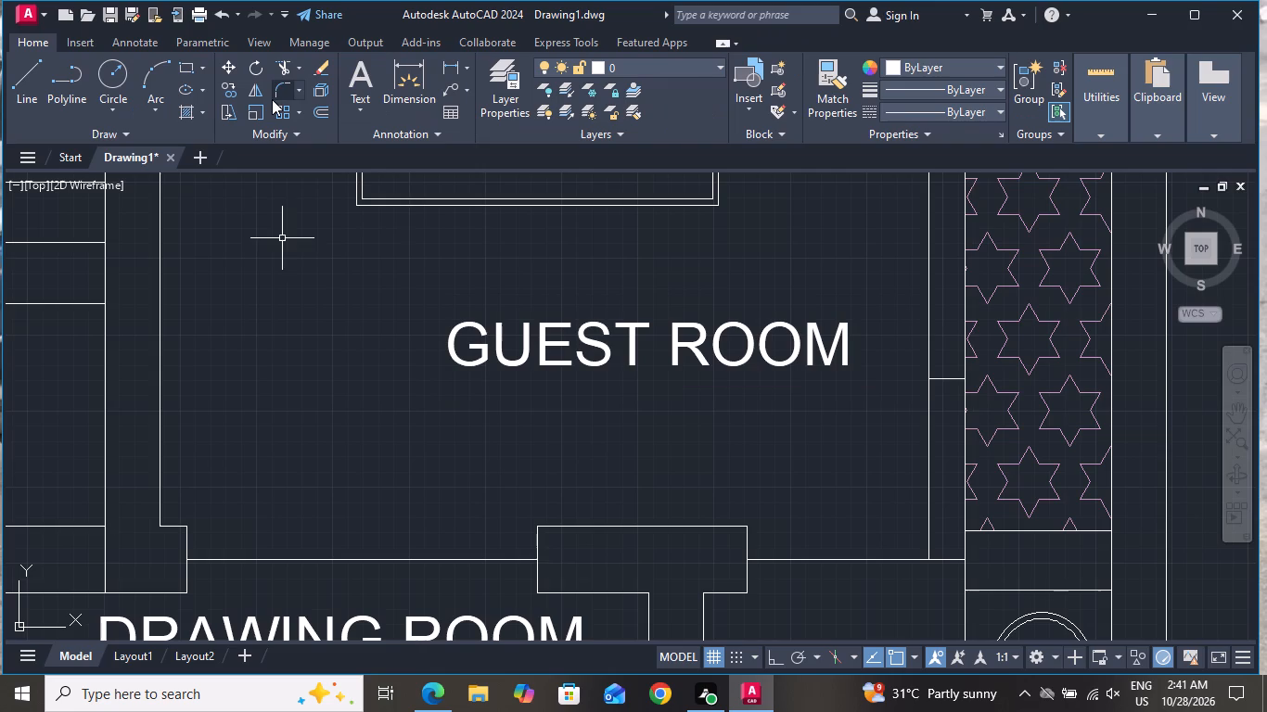
Move the GUEST ROOM label about 2'-3" west so it sits beneath the bed.
left_click(632, 336)
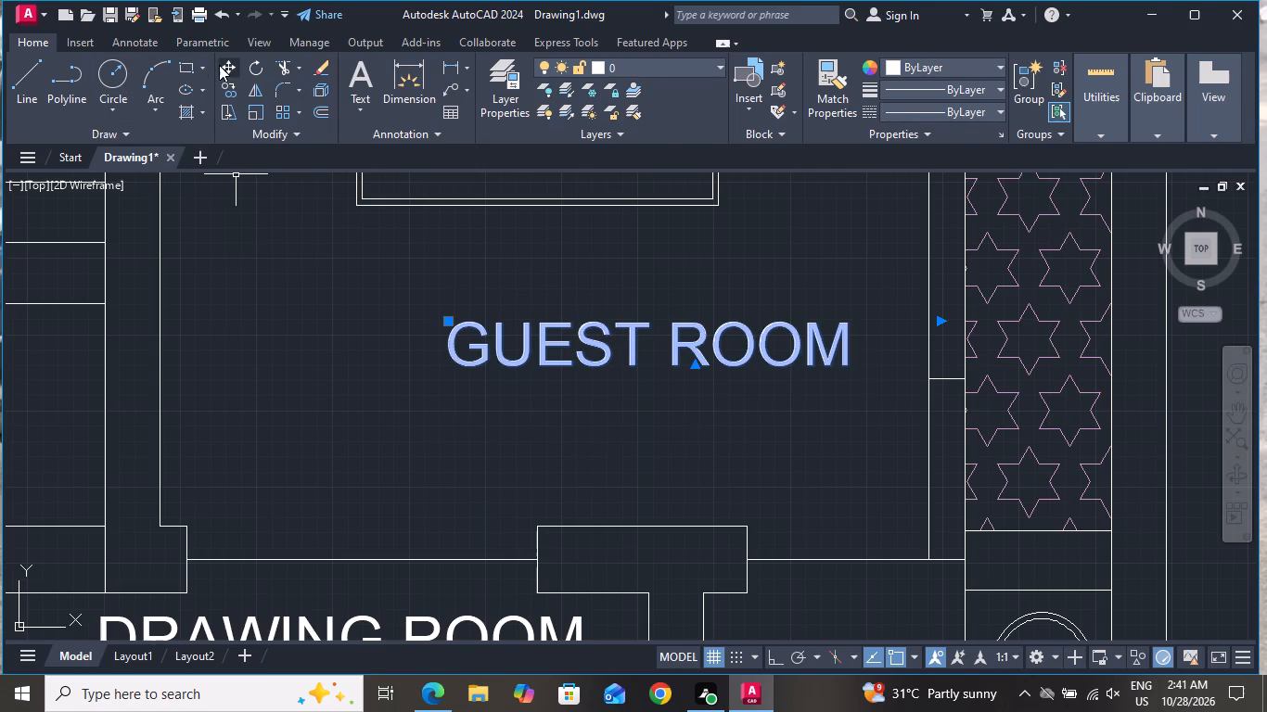
left_click(220, 63)
left_click(612, 333)
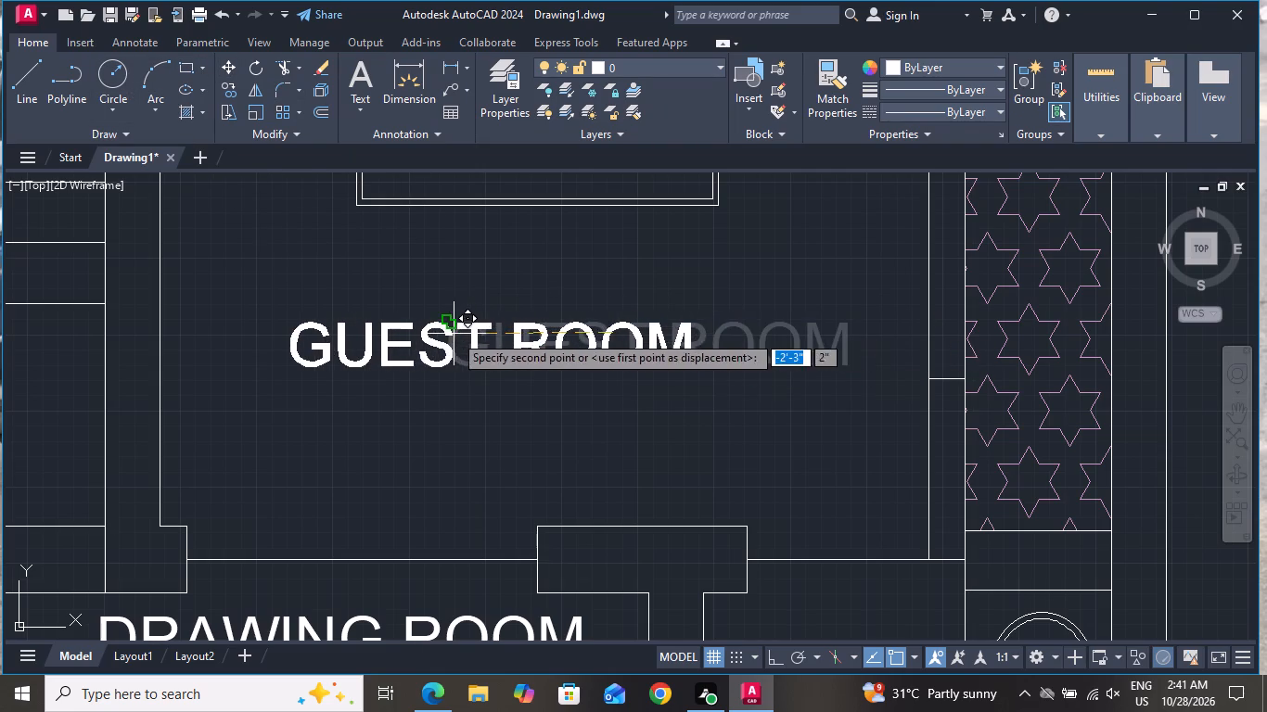
left_click(454, 334)
Replace the BEDROOM label between the dining table and the staircase with DINING.
scroll(493, 422, "down", 2)
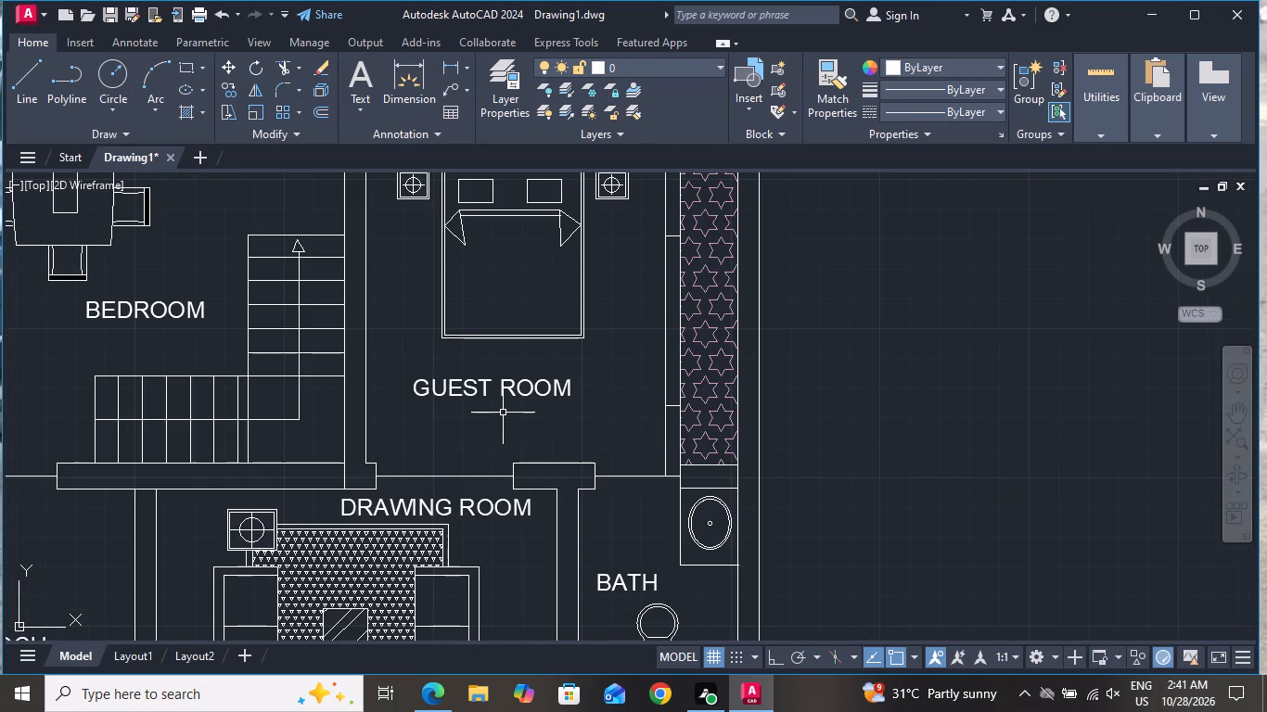
scroll(329, 418, "down", 1)
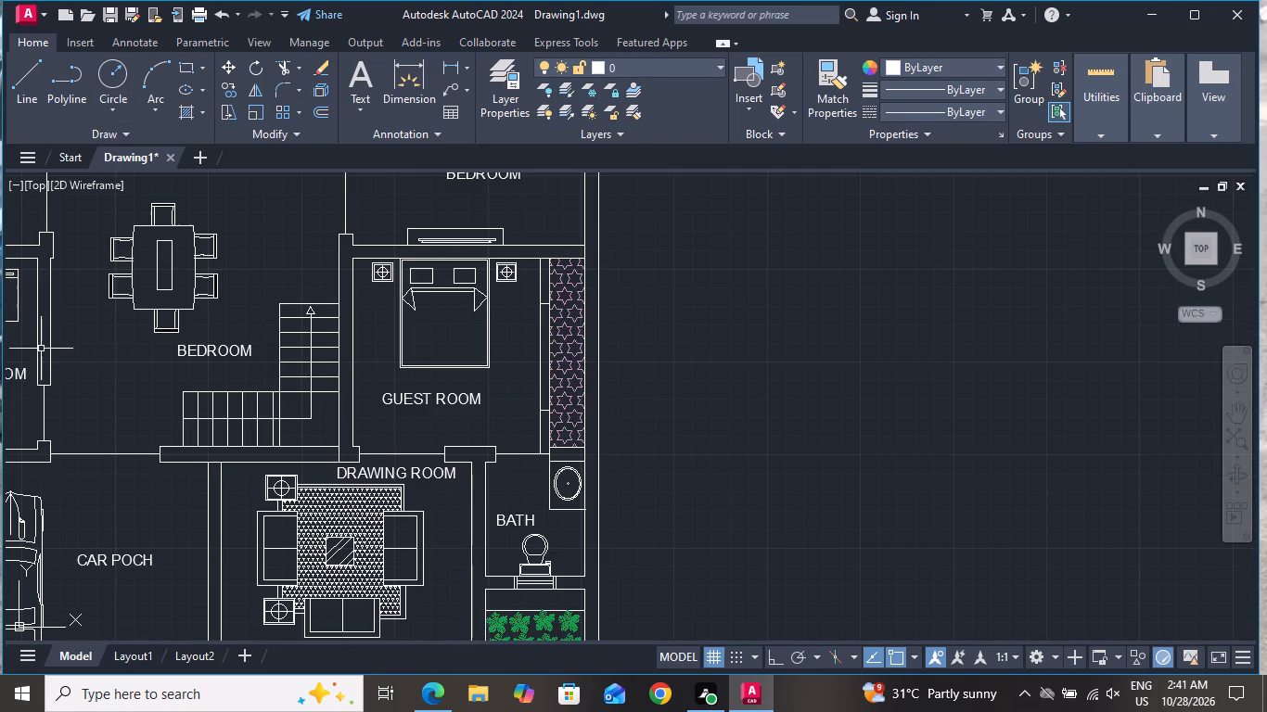
scroll(148, 350, "up", 3)
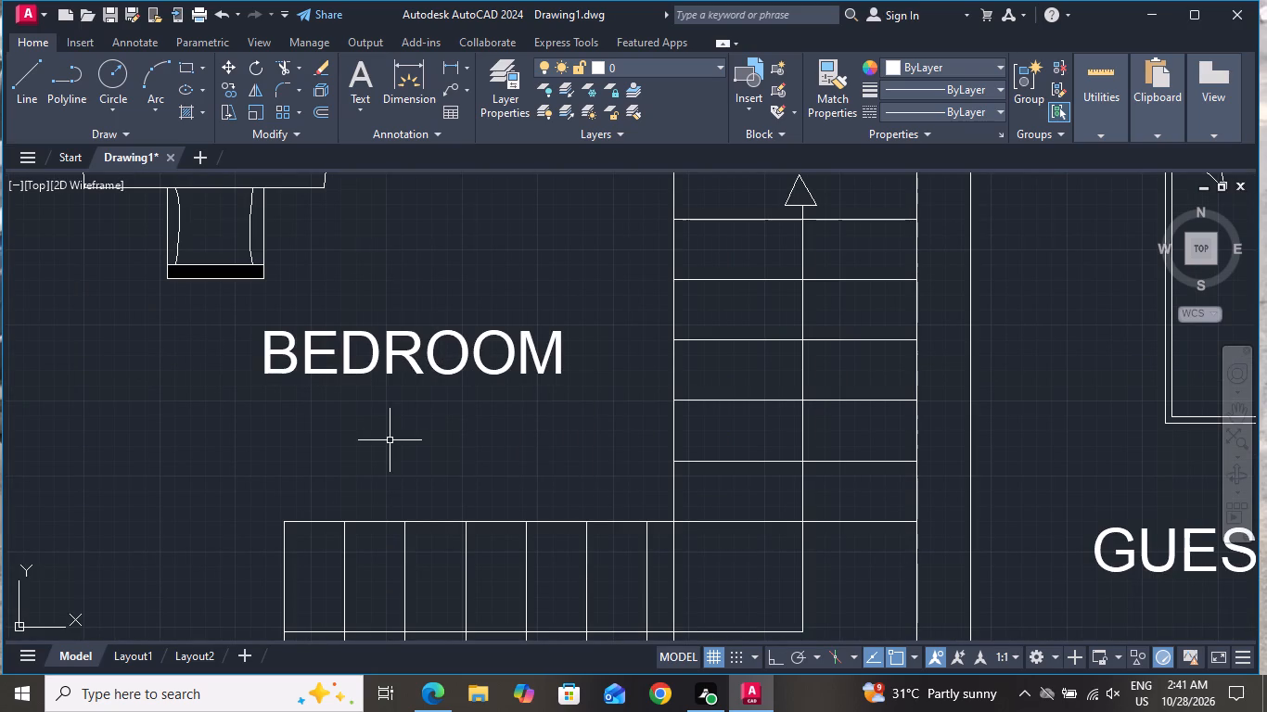
triple_click(564, 361)
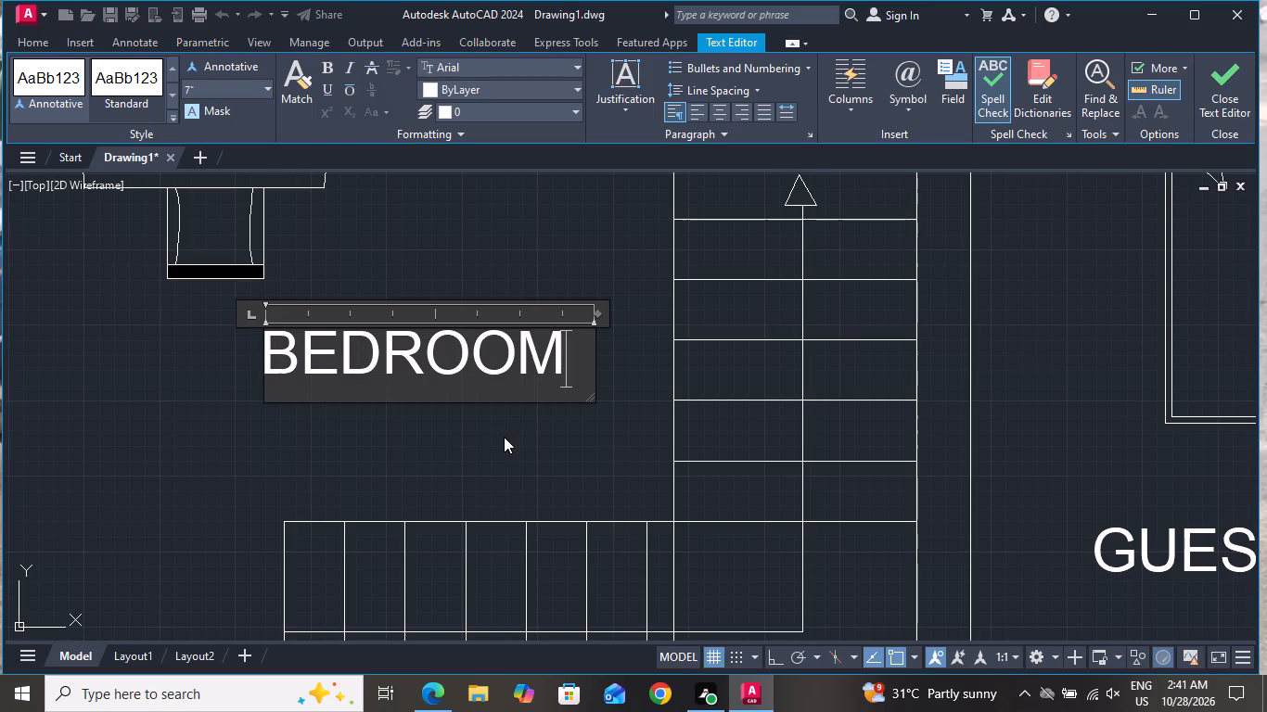
key("BackSpace")
key("BackSpace")
key("BackSpace")
key("BackSpace")
key("BackSpace")
key("BackSpace")
key("BackSpace")
key("BackSpace")
key("BackSpace")
key("BackSpace")
key("BackSpace")
key("BackSpace")
key("BackSpace")
key("BackSpace")
key("BackSpace")
key("BackSpace")
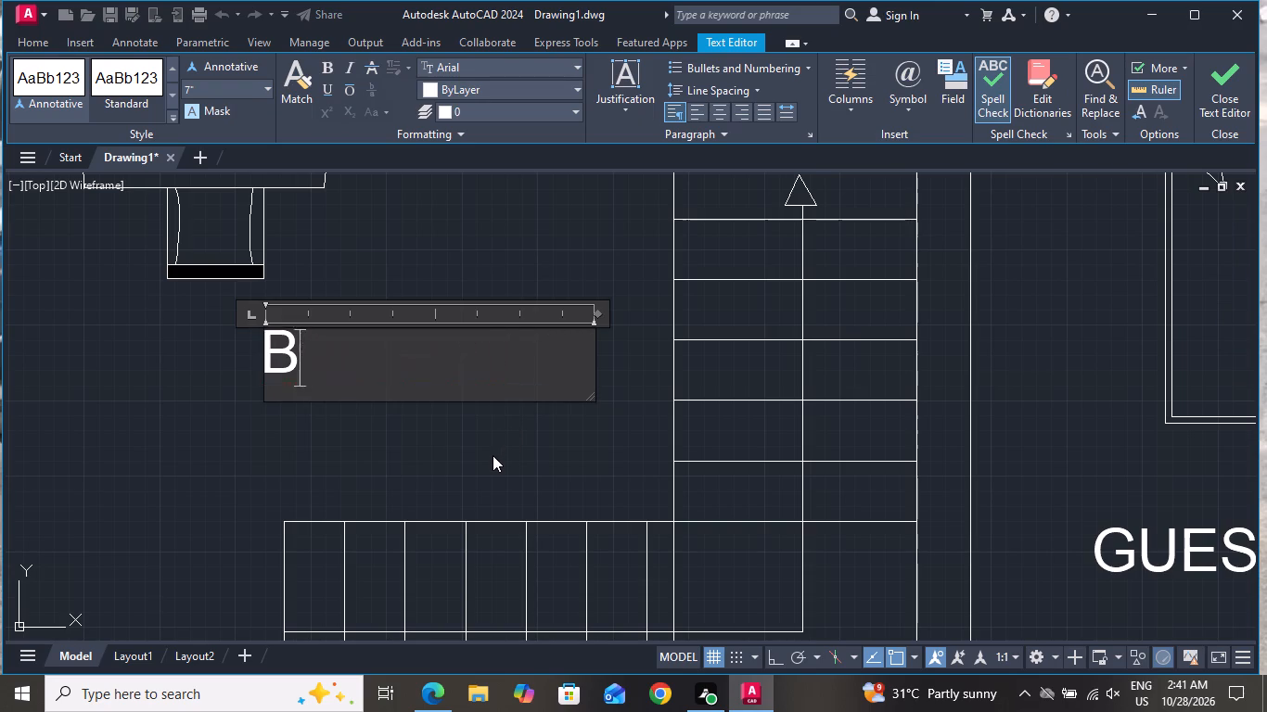
type("DINING")
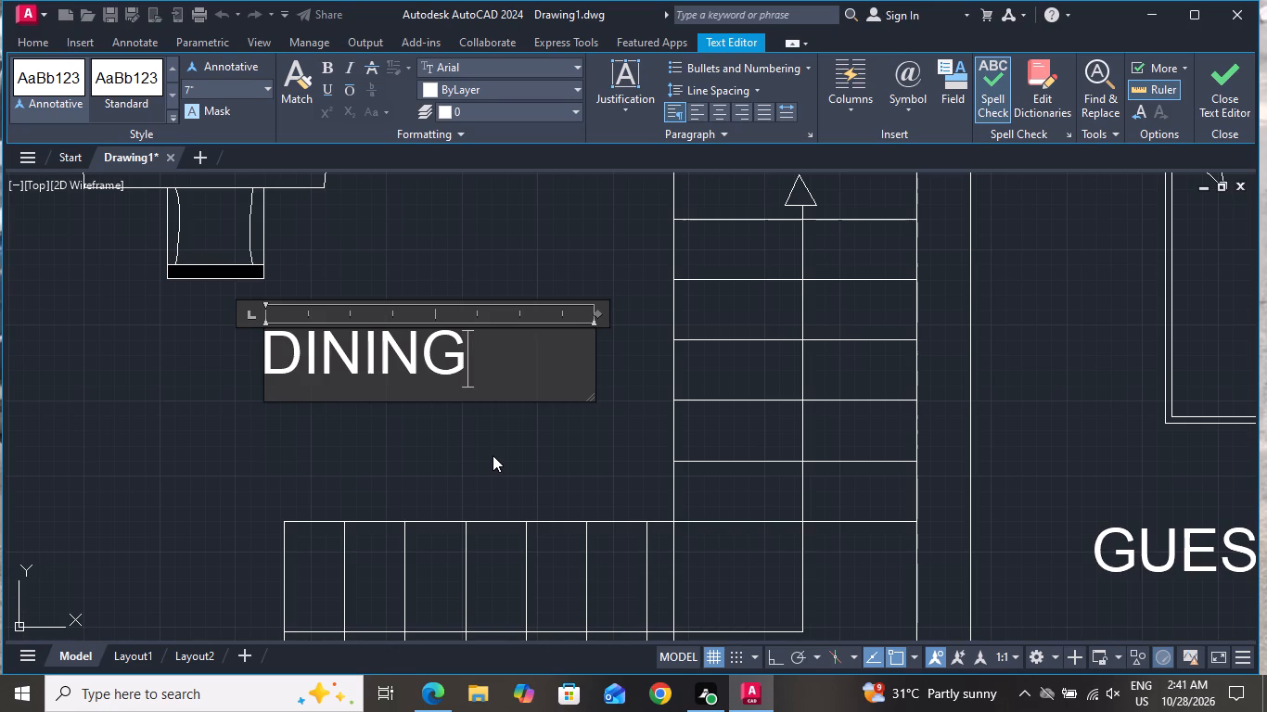
left_click(493, 455)
Replace the BEDROOM label beside the stove in the kitchen with KITCHEN.
scroll(514, 477, "down", 3)
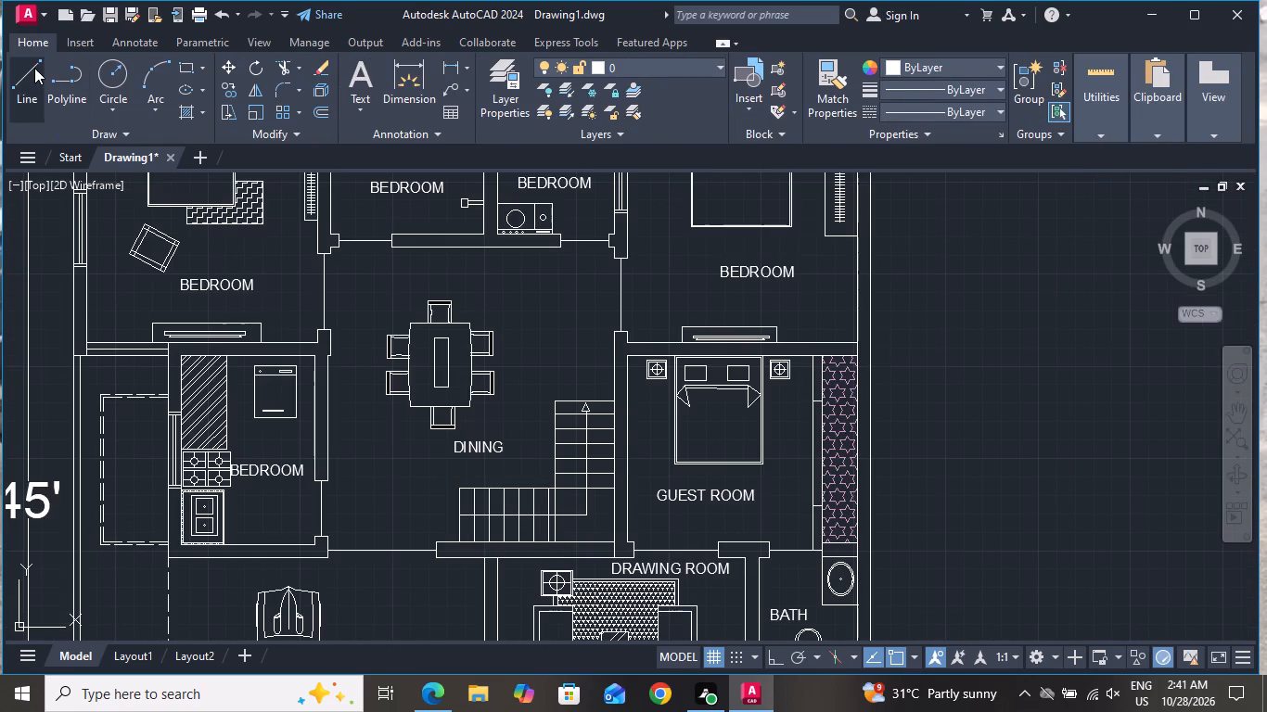
scroll(674, 600, "down", 1)
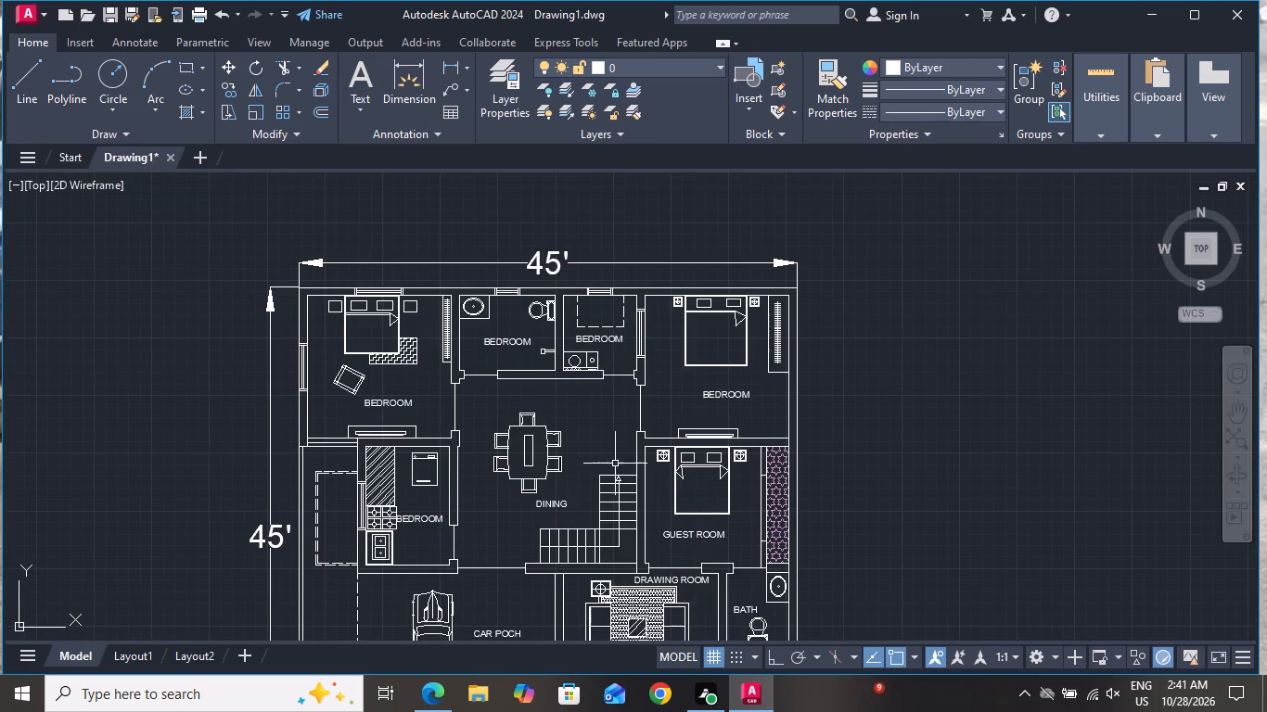
scroll(571, 492, "up", 1)
scroll(254, 551, "up", 2)
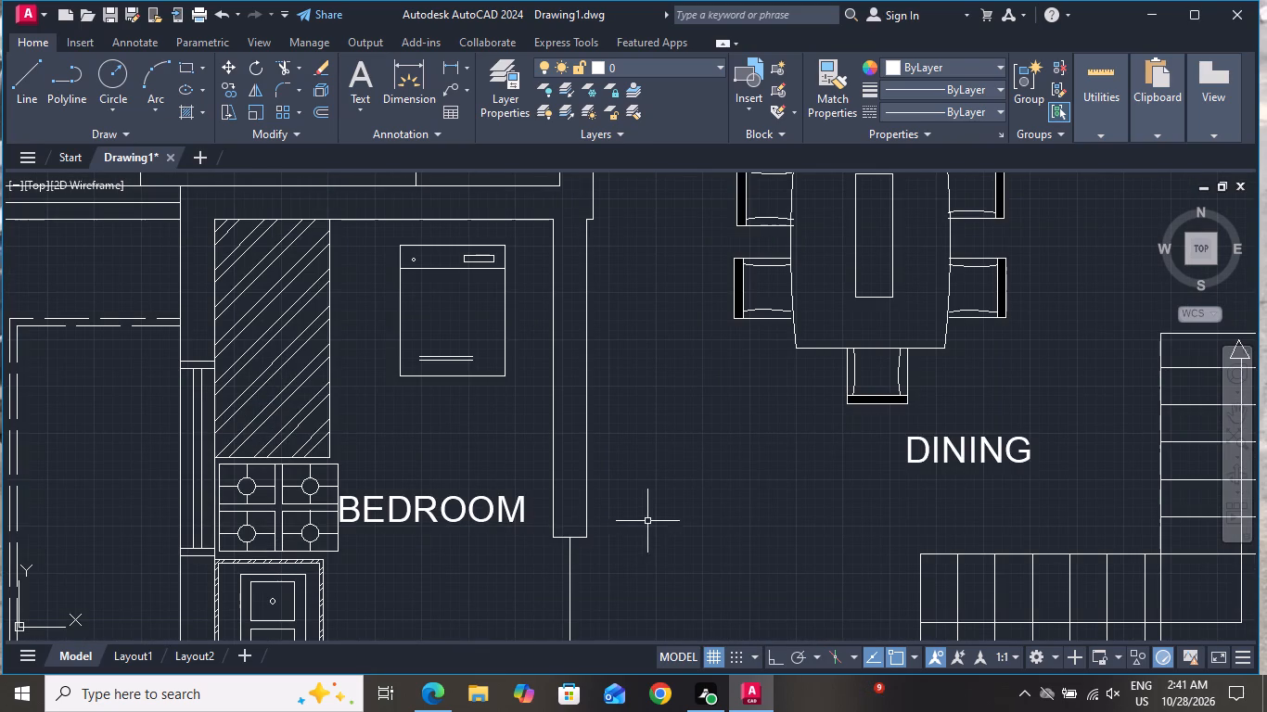
double_click(531, 502)
double_click(519, 512)
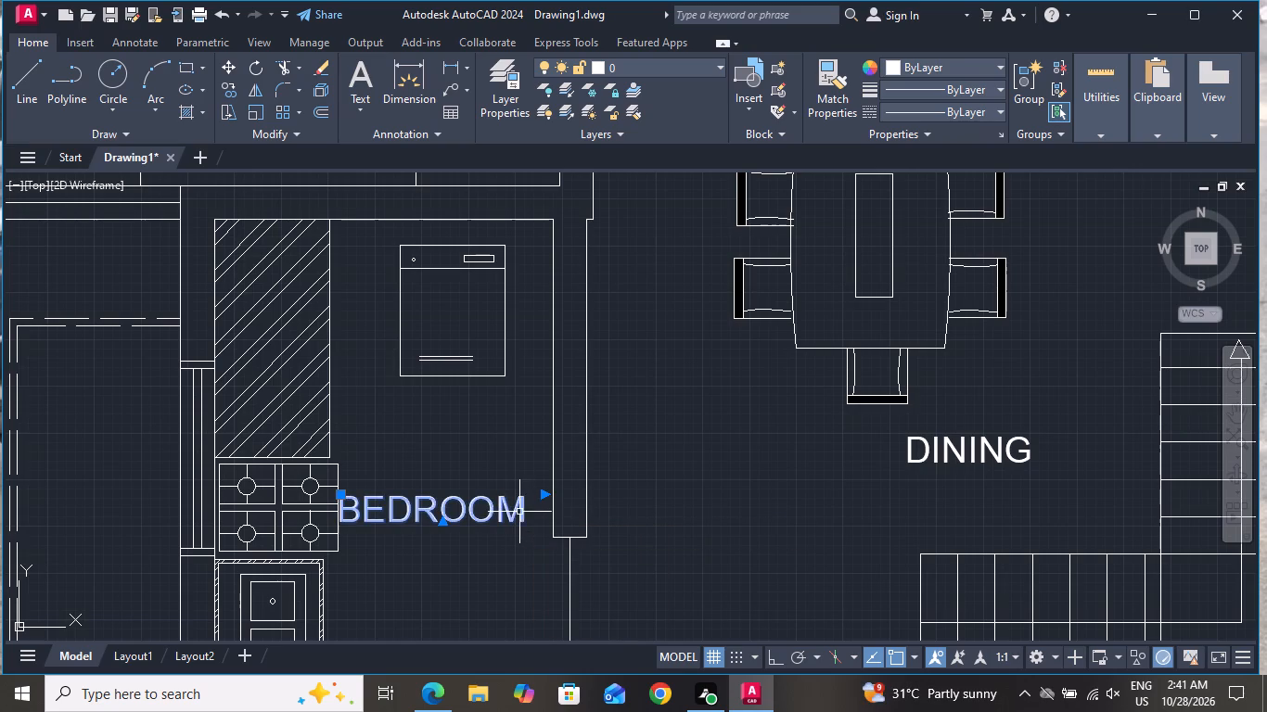
key("BackSpace")
key("BackSpace")
key("BackSpace")
key("BackSpace")
key("BackSpace")
key("BackSpace")
key("BackSpace")
key("BackSpace")
key("BackSpace")
key("BackSpace")
key("BackSpace")
key("BackSpace")
key("BackSpace")
key("BackSpace")
key("BackSpace")
key("BackSpace")
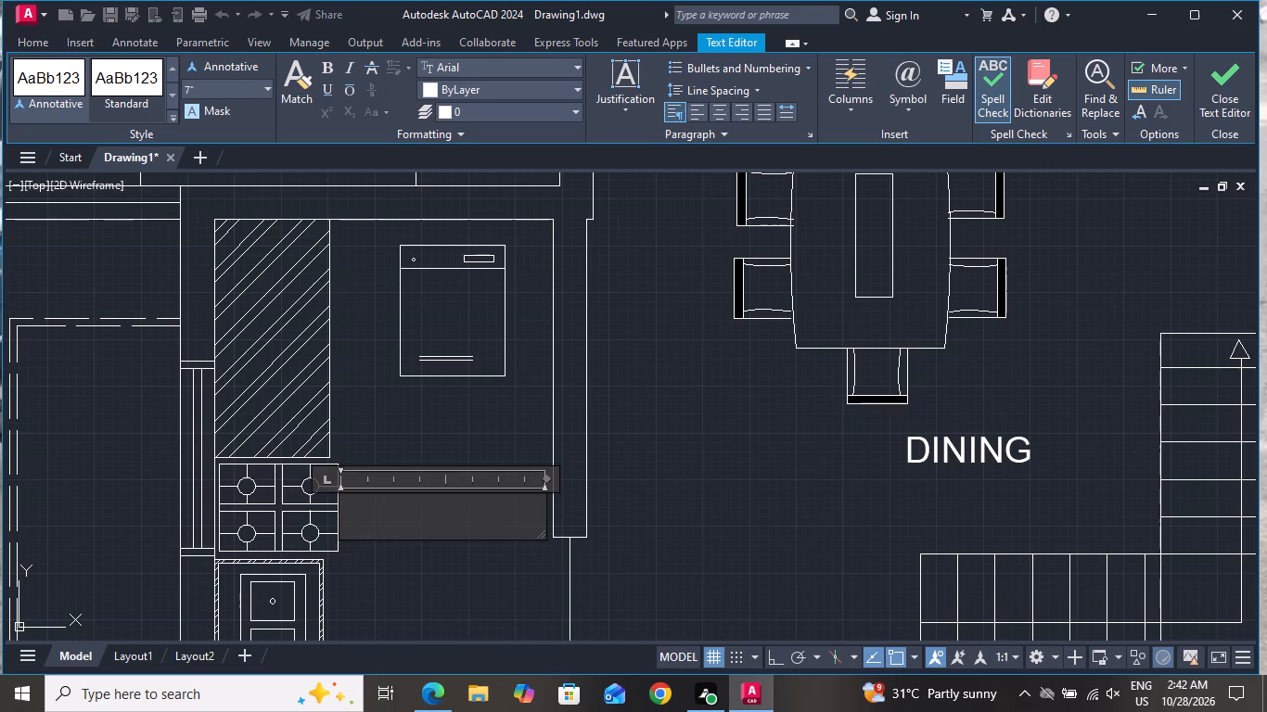
type("KITCHE")
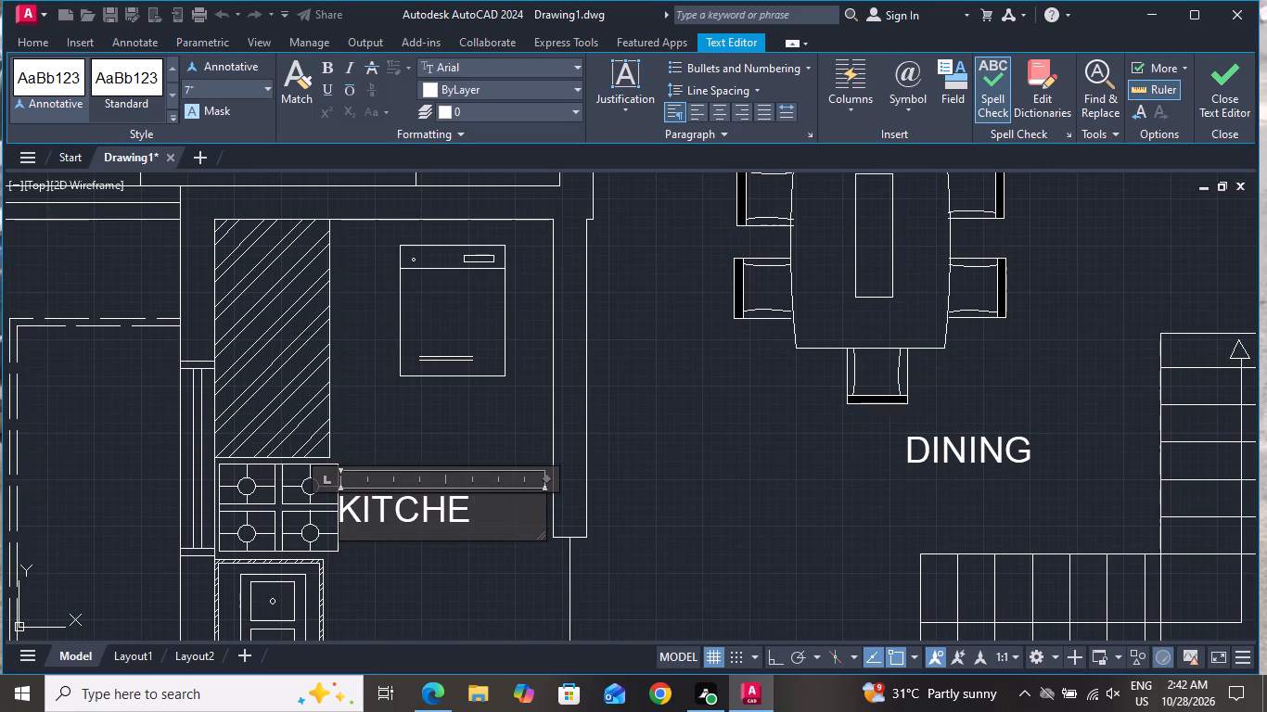
key("n")
left_click(563, 517)
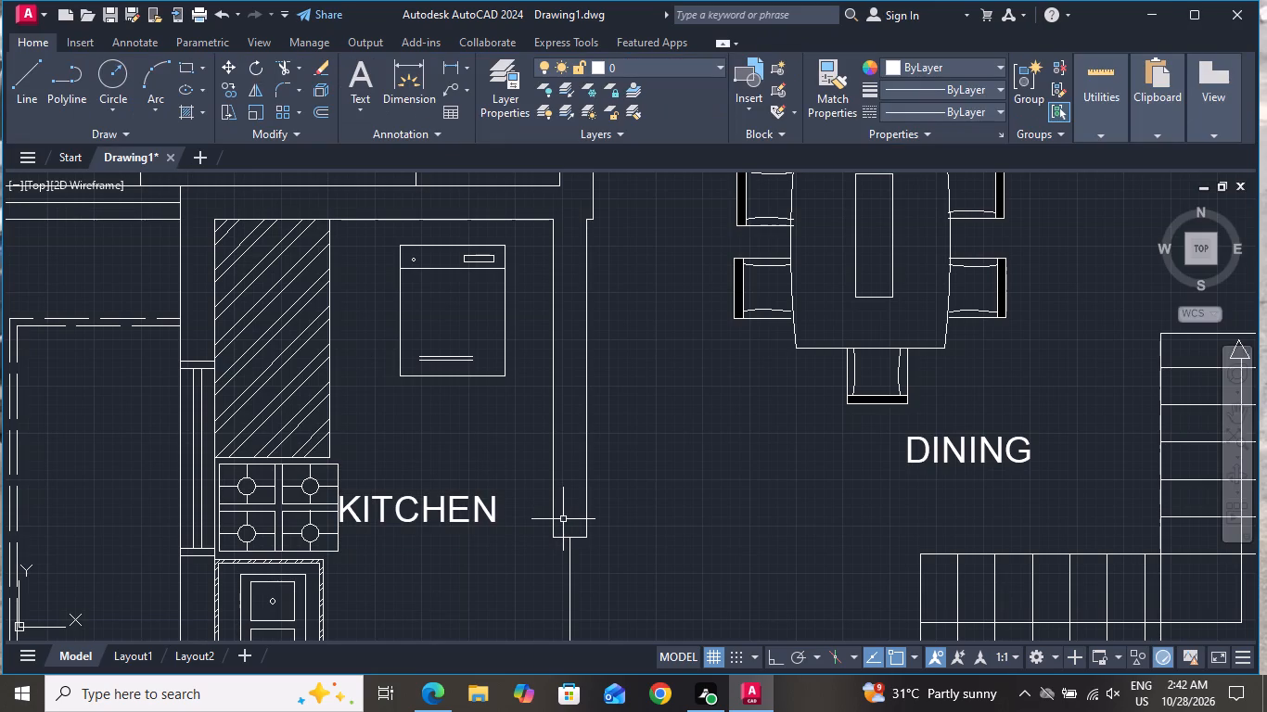
left_click(563, 519)
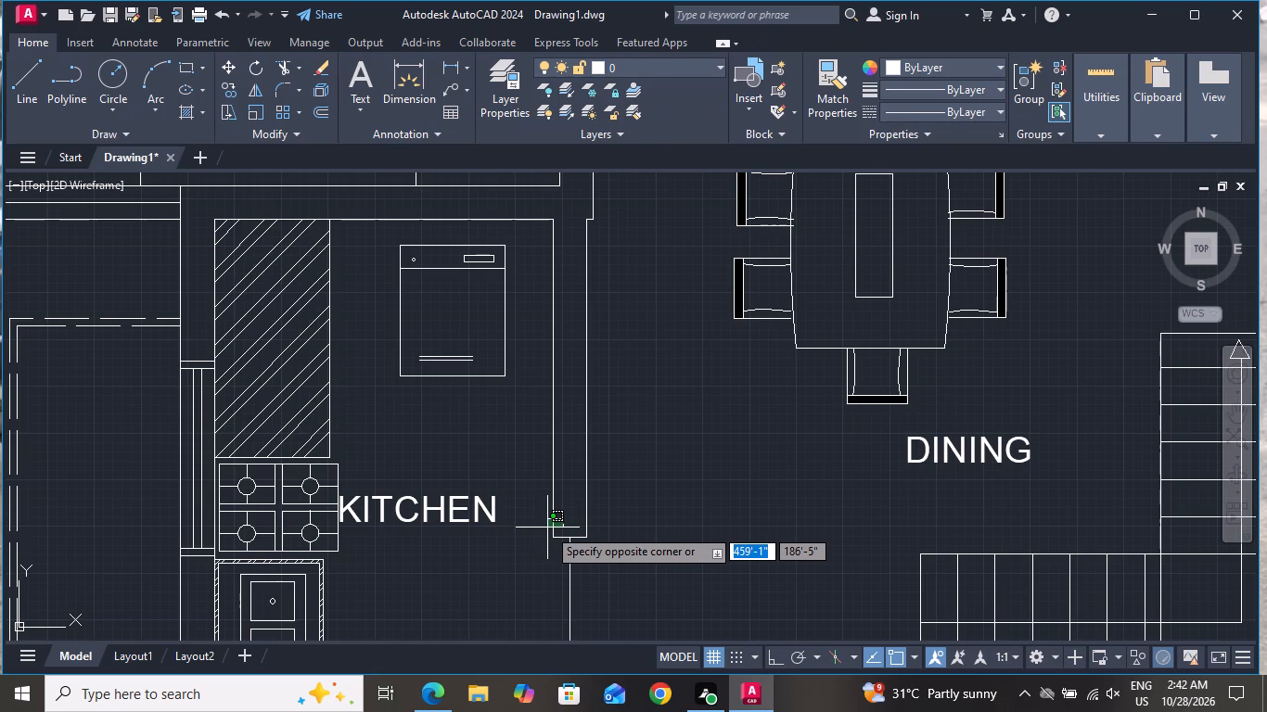
scroll(665, 580, "down", 2)
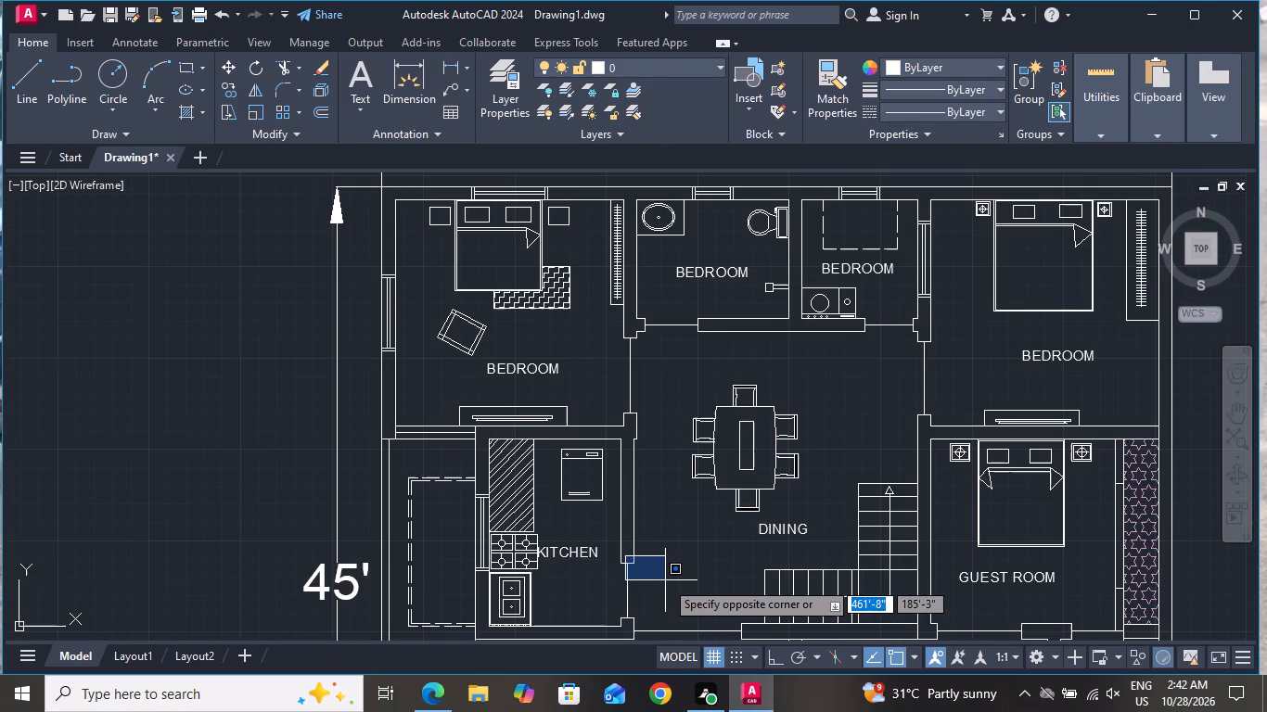
left_click(708, 541)
Replace the BEDROOM label in the northern washroom, between the basin and the toilet, with BATH.
scroll(728, 240, "up", 1)
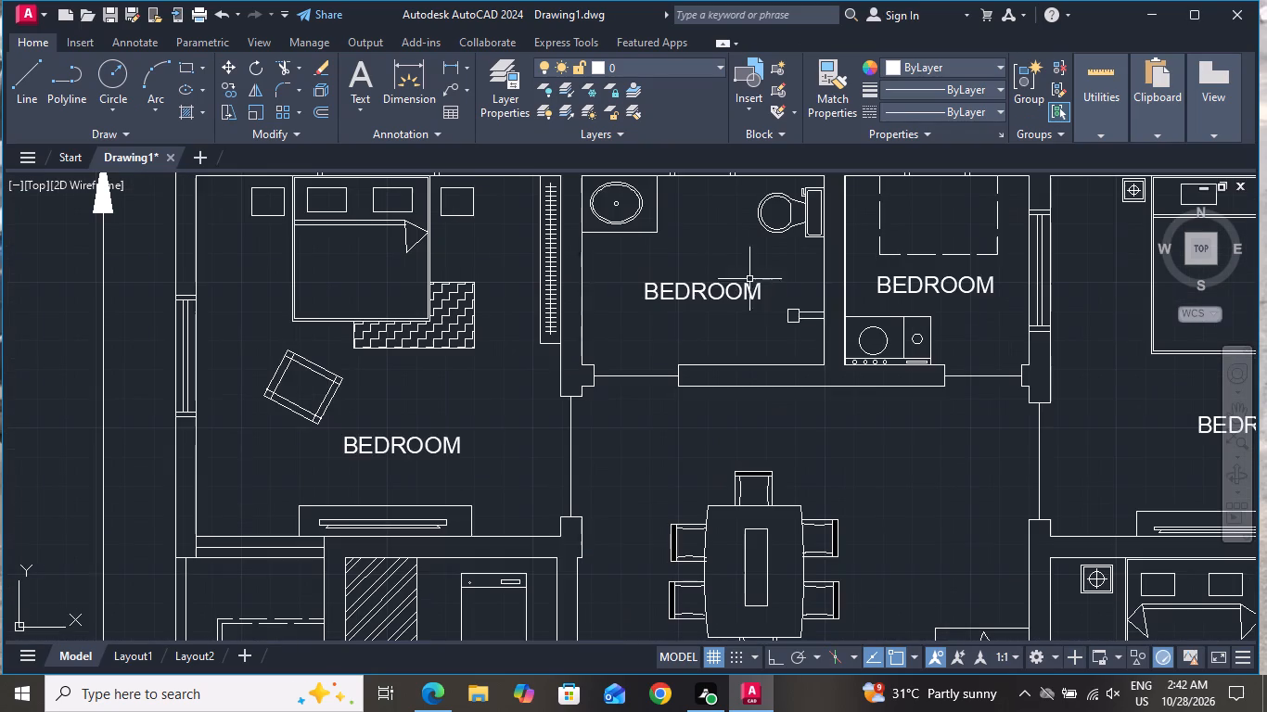
double_click(762, 293)
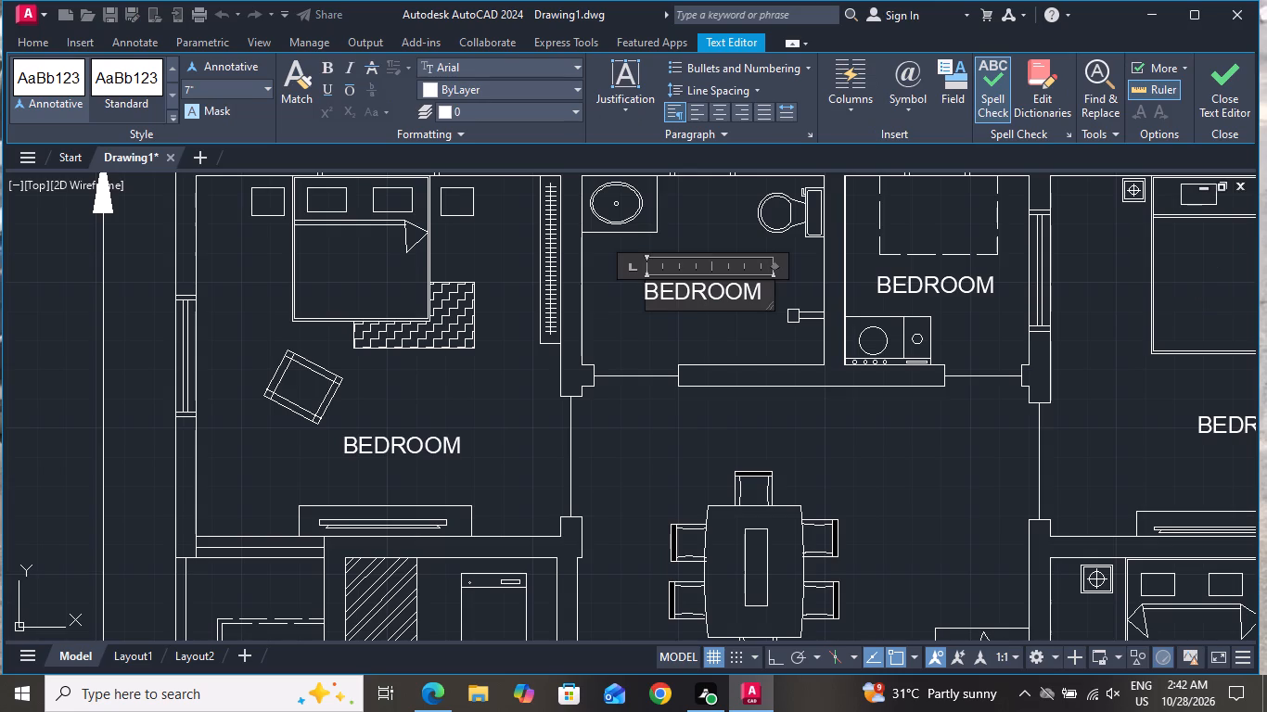
key("BackSpace")
key("BackSpace")
key("BackSpace")
key("BackSpace")
key("BackSpace")
key("BackSpace")
key("BackSpace")
key("BackSpace")
key("BackSpace")
key("BackSpace")
key("BackSpace")
key("BackSpace")
key("BackSpace")
key("BackSpace")
key("BackSpace")
key("BackSpace")
key("BackSpace")
key("BackSpace")
key("BackSpace")
key("BackSpace")
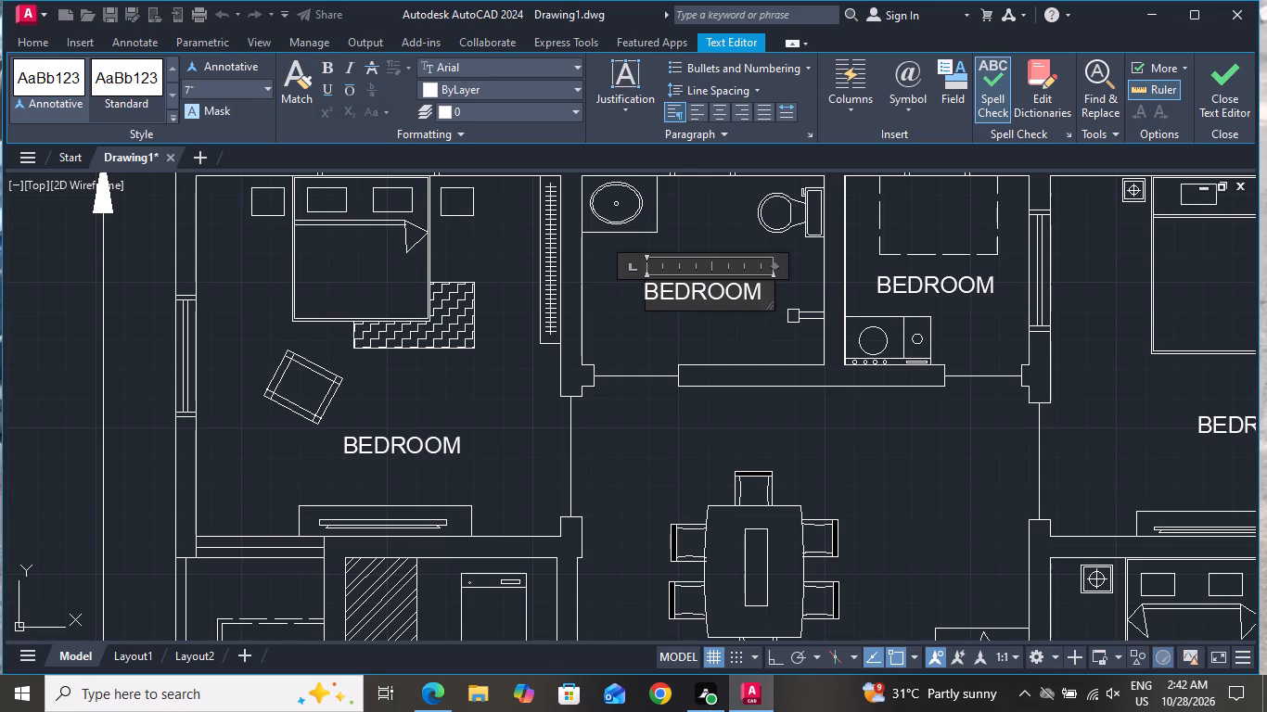
left_click(762, 293)
key("BackSpace")
key("BackSpace")
key("BackSpace")
key("BackSpace")
key("BackSpace")
key("BackSpace")
key("BackSpace")
key("BackSpace")
key("BackSpace")
key("BackSpace")
key("BackSpace")
key("BackSpace")
key("BackSpace")
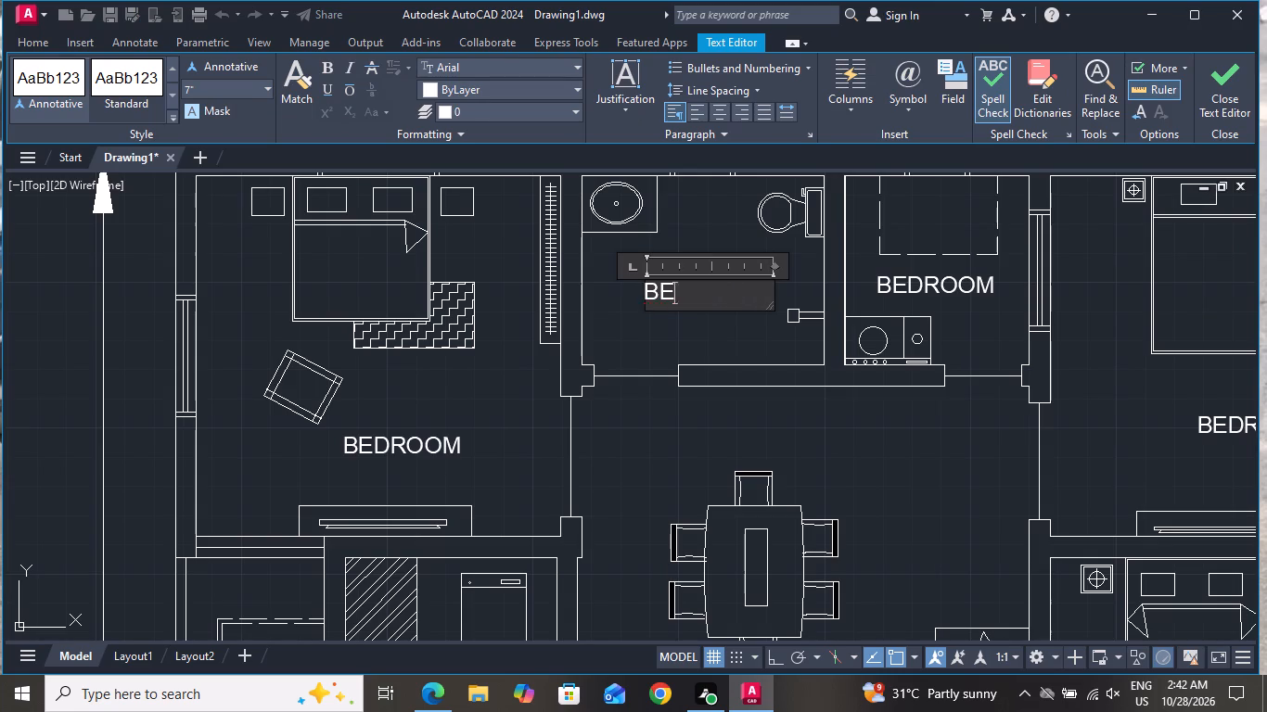
type("BA")
type("TH")
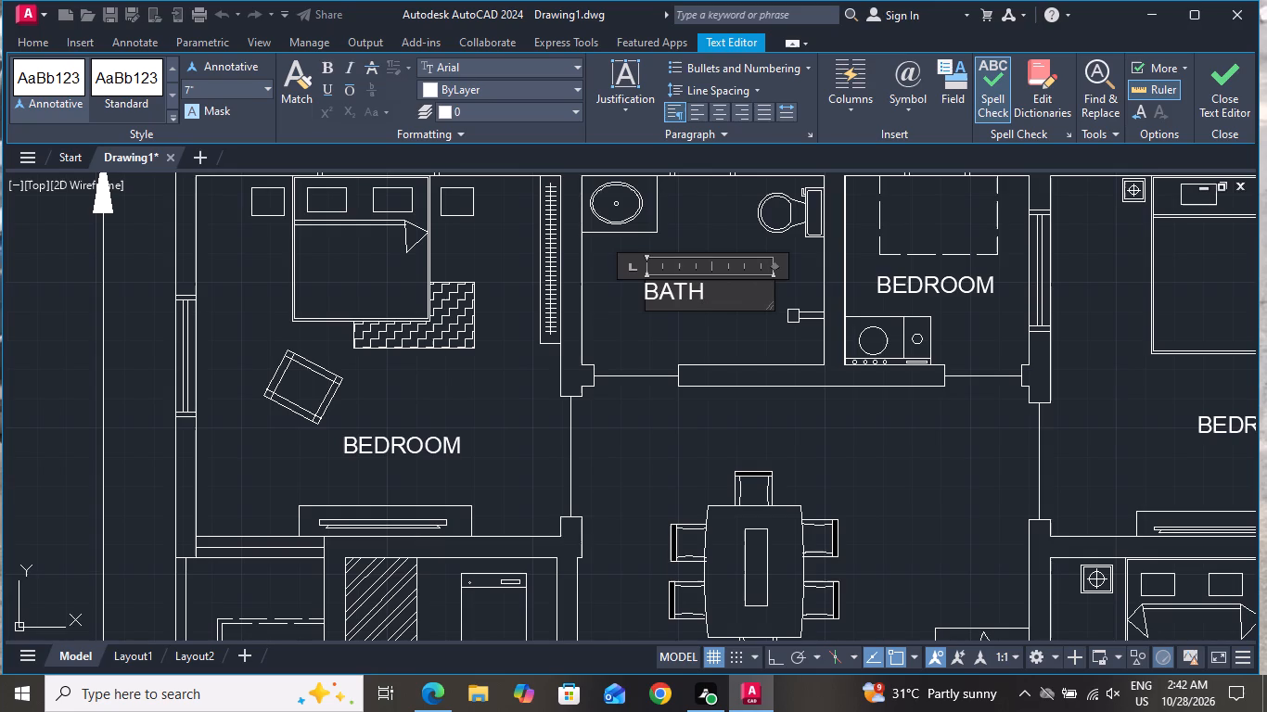
left_click(1017, 299)
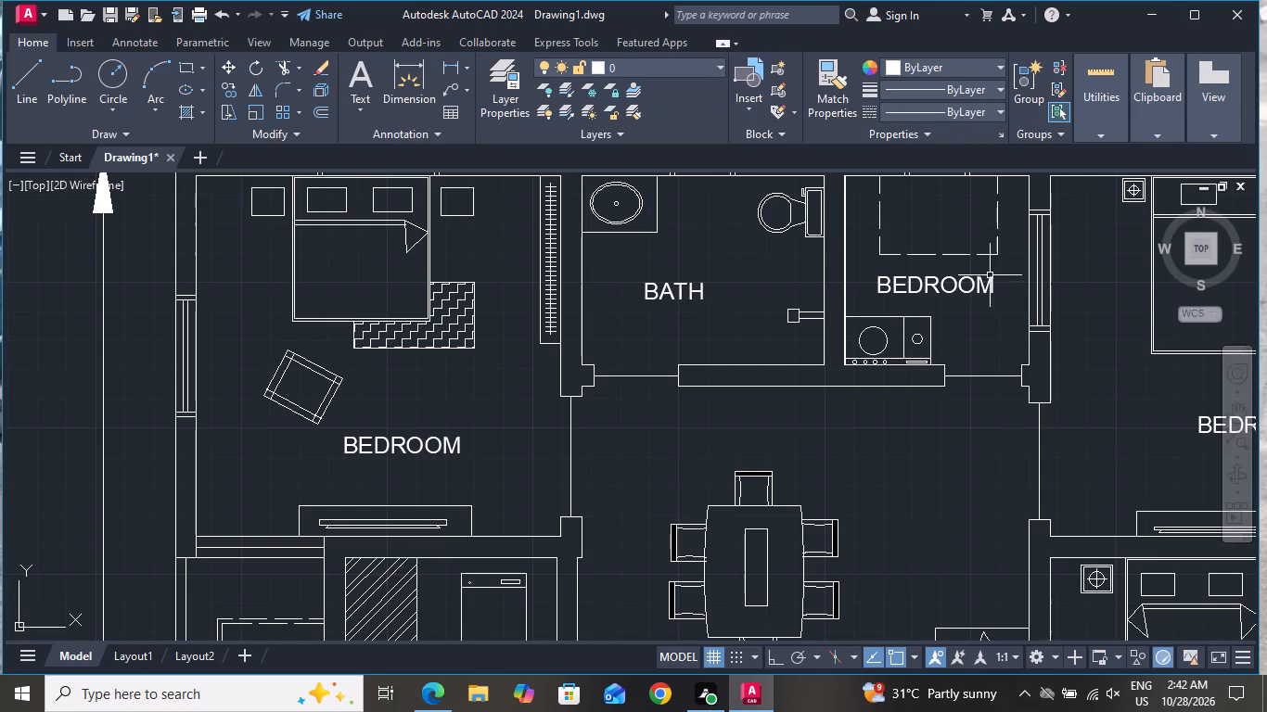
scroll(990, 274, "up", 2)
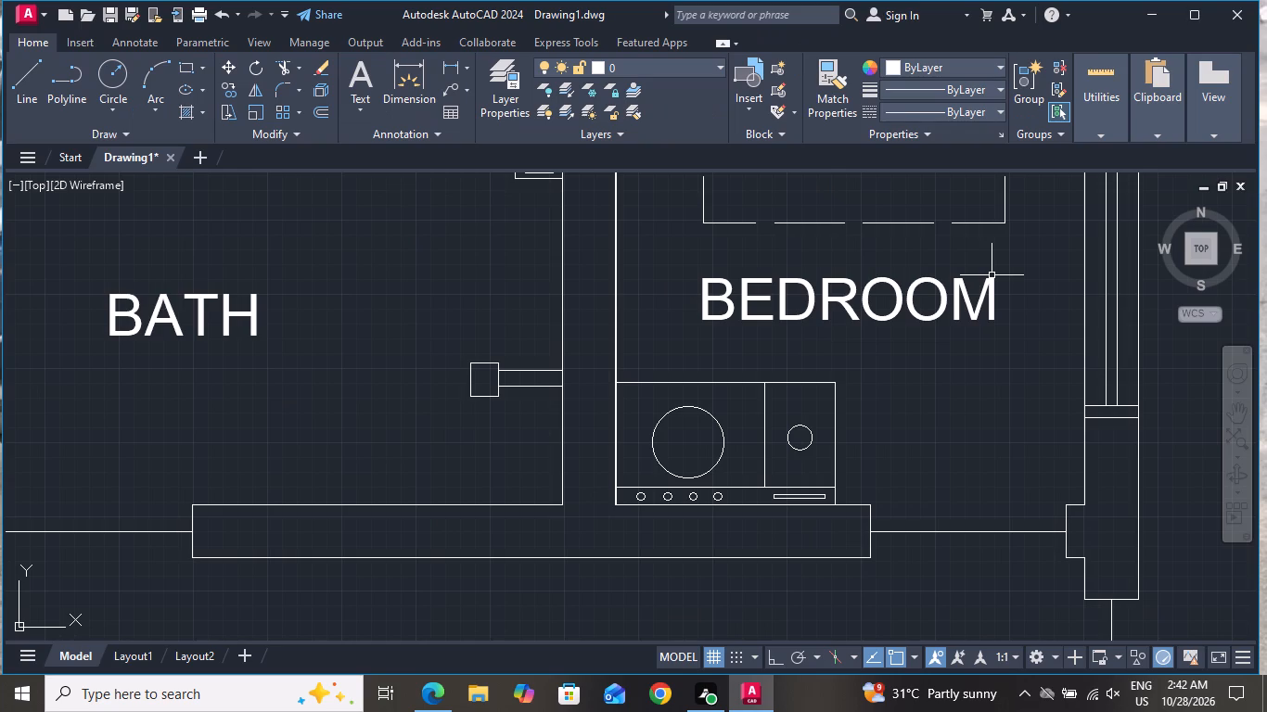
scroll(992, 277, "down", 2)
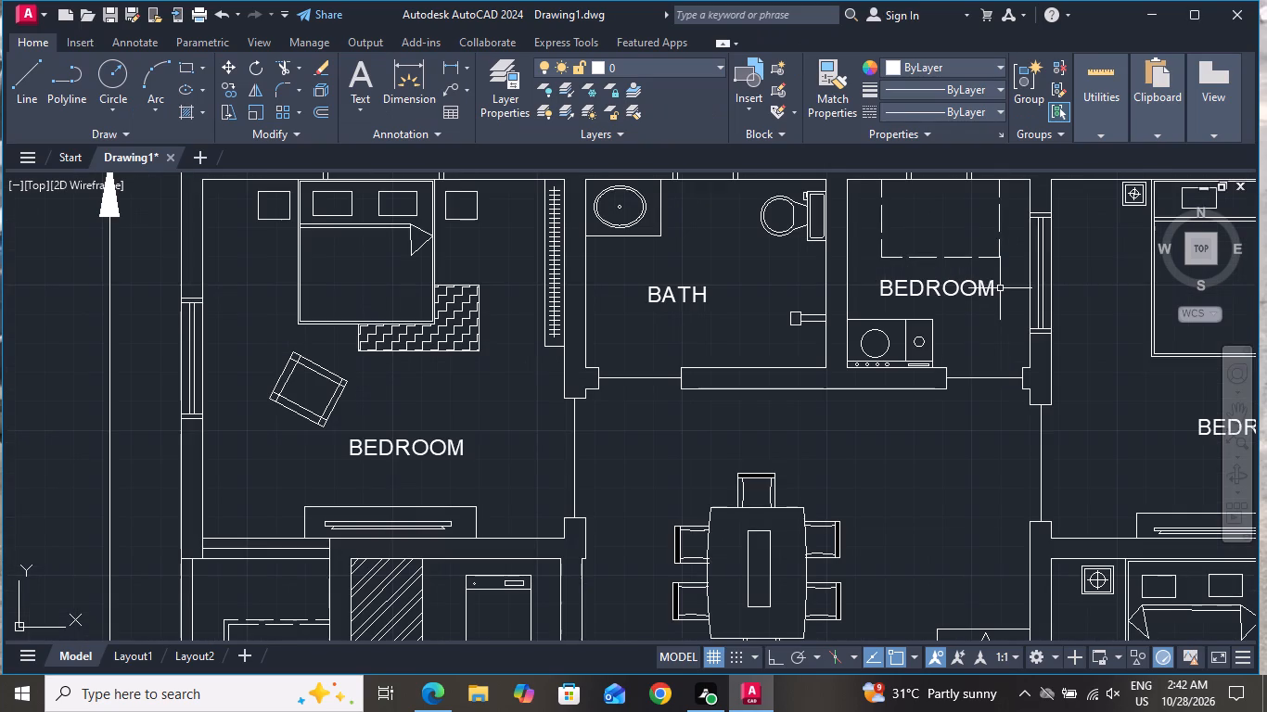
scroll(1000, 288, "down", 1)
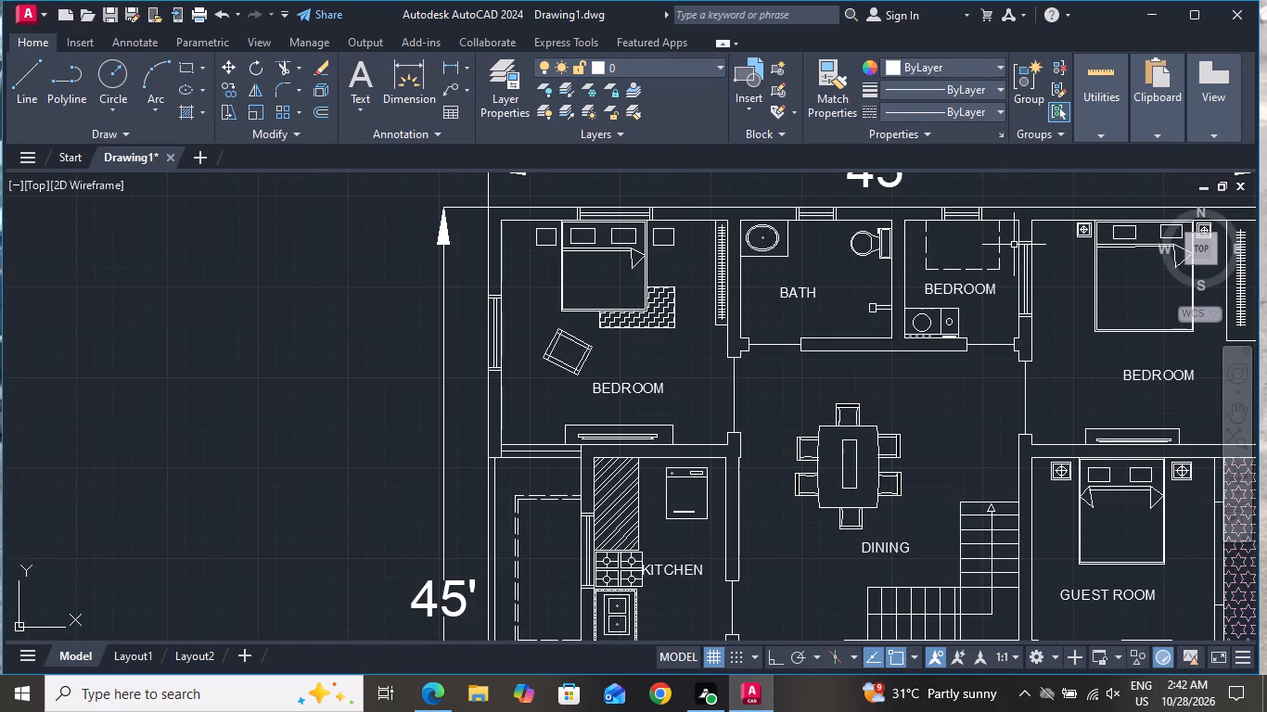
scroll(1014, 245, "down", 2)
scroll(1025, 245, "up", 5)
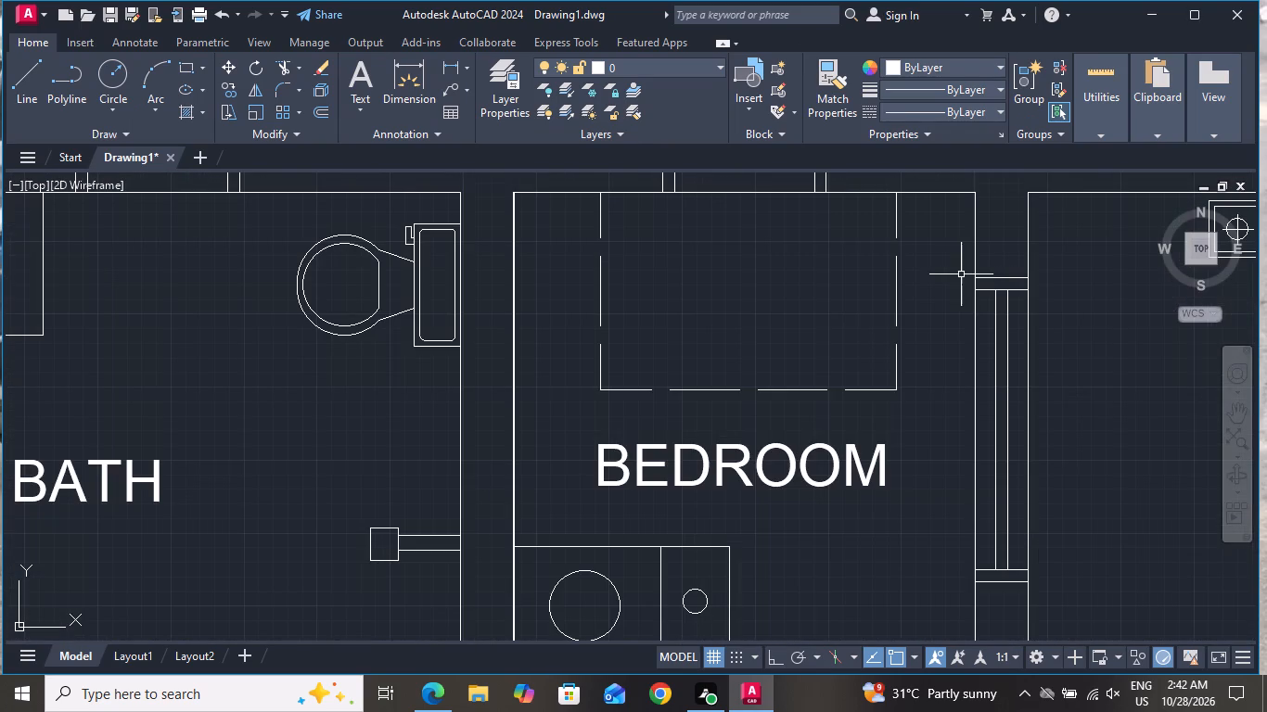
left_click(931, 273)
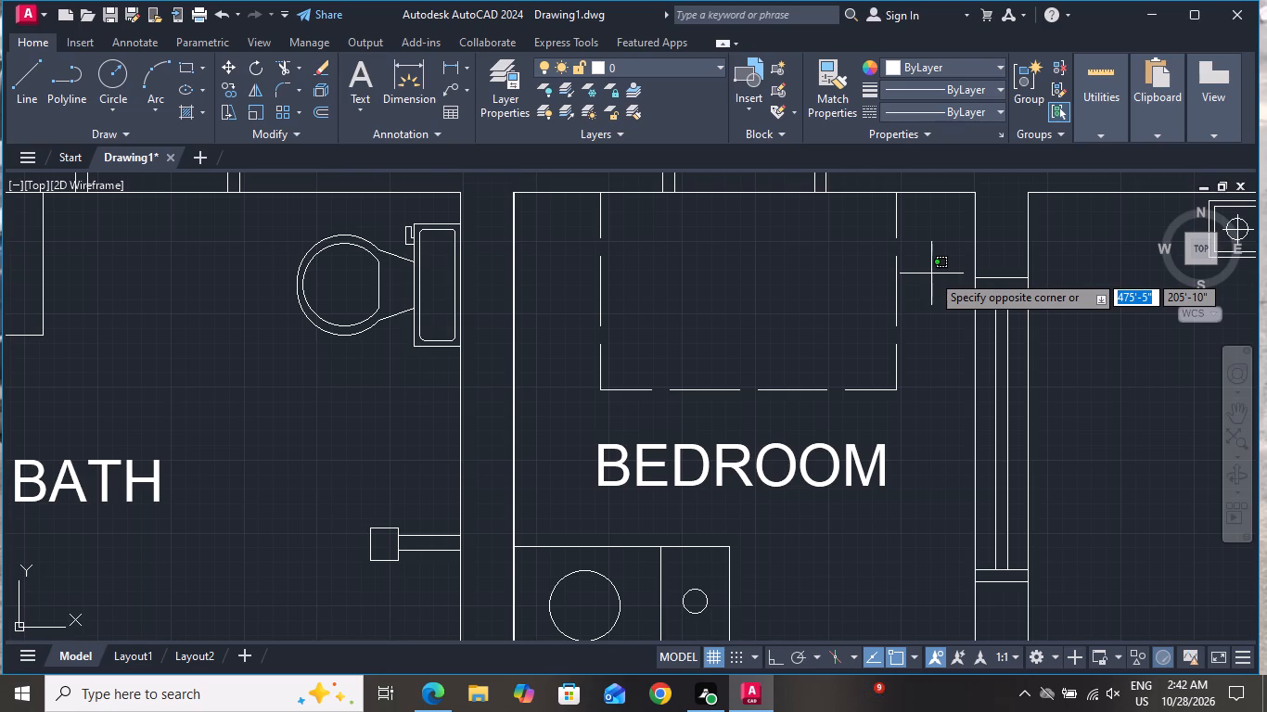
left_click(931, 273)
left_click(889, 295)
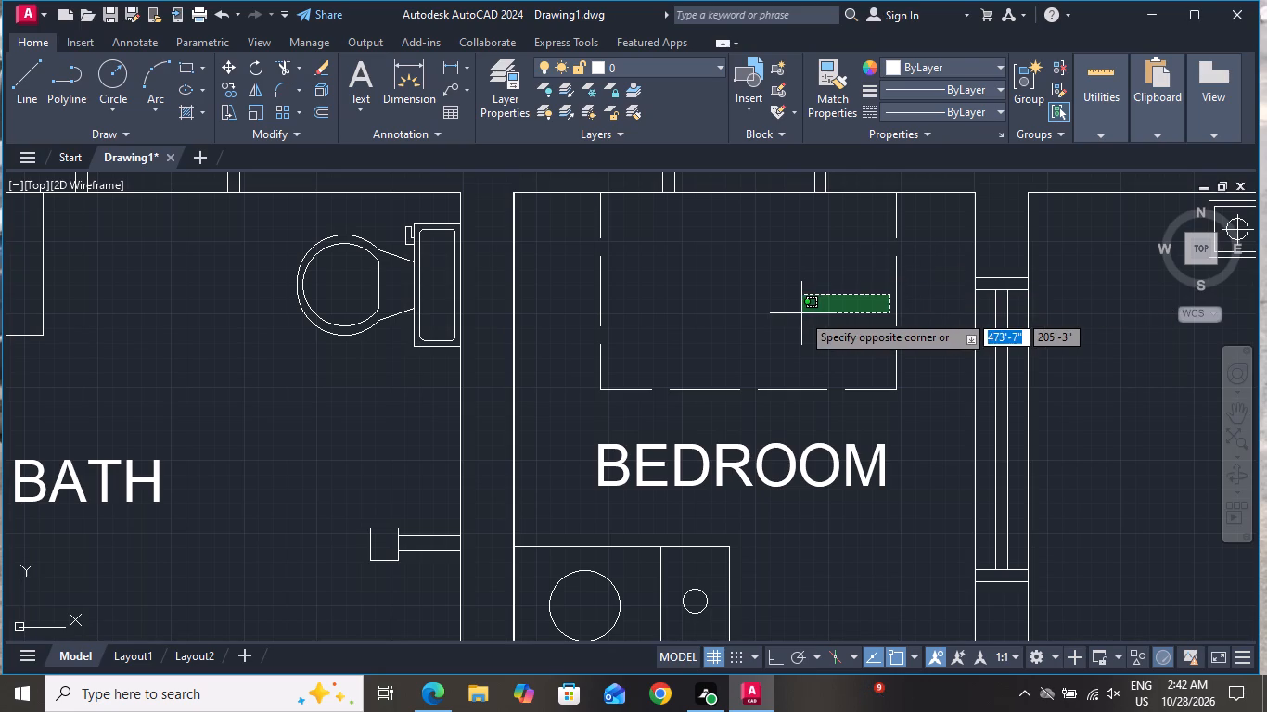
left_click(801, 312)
Move the single green plant from behind the parked car onto the centre of the dining table.
scroll(801, 311, "down", 1)
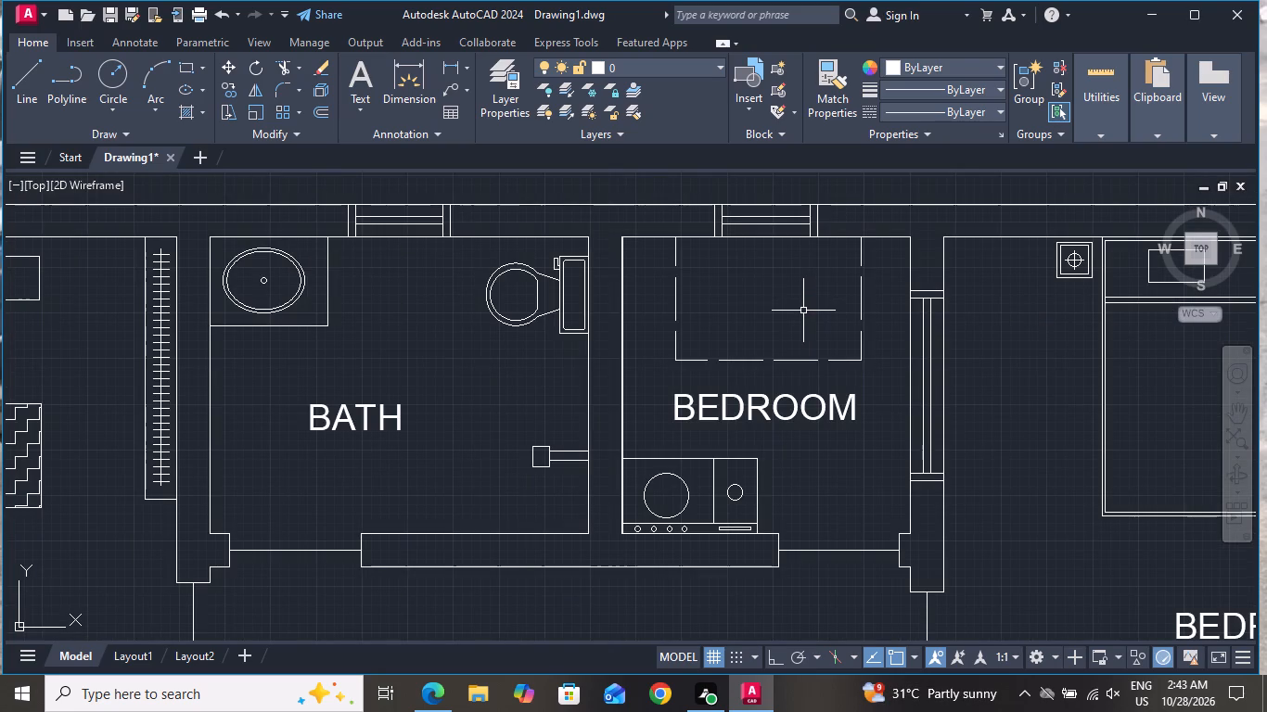
scroll(804, 311, "down", 4)
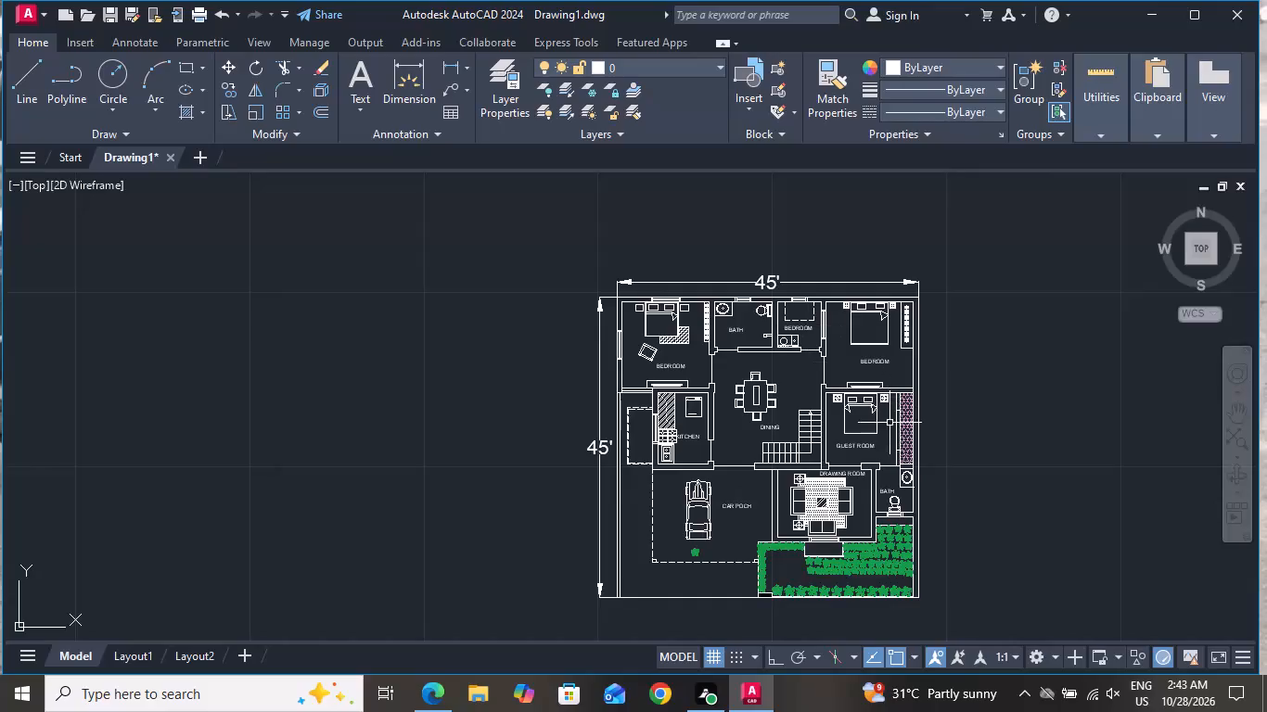
scroll(722, 564, "up", 2)
left_click(650, 541)
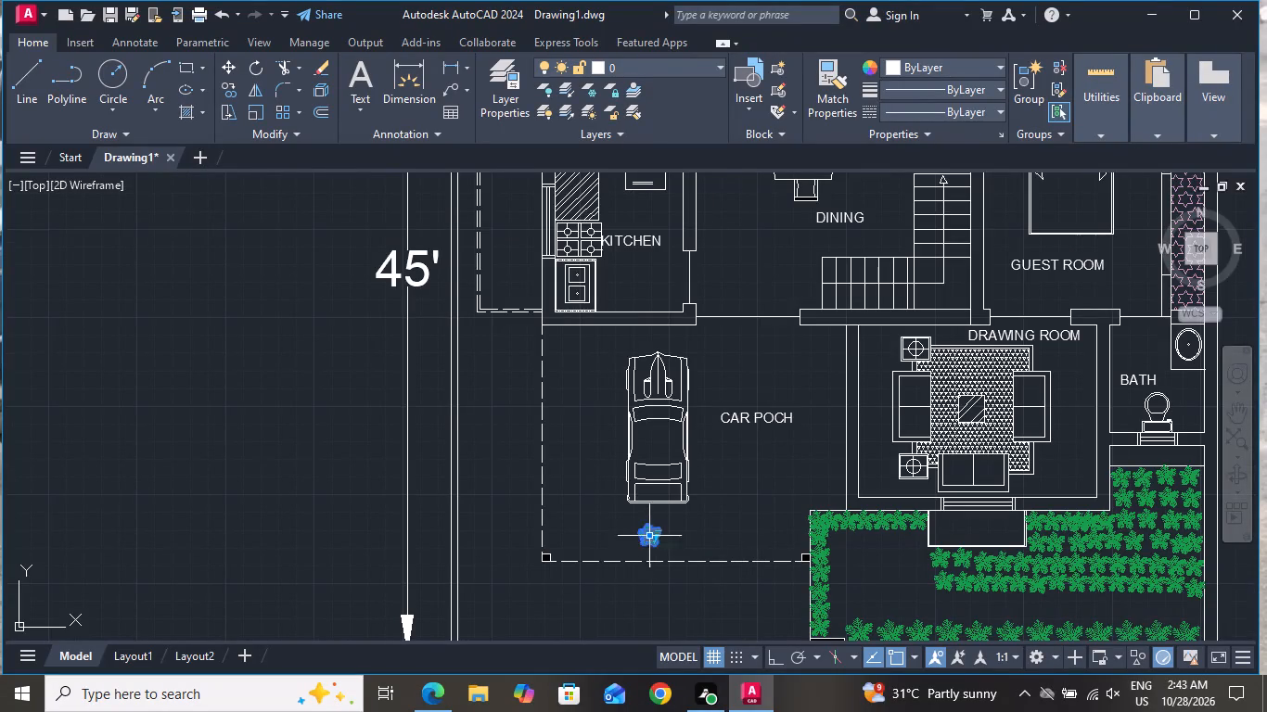
left_click(227, 69)
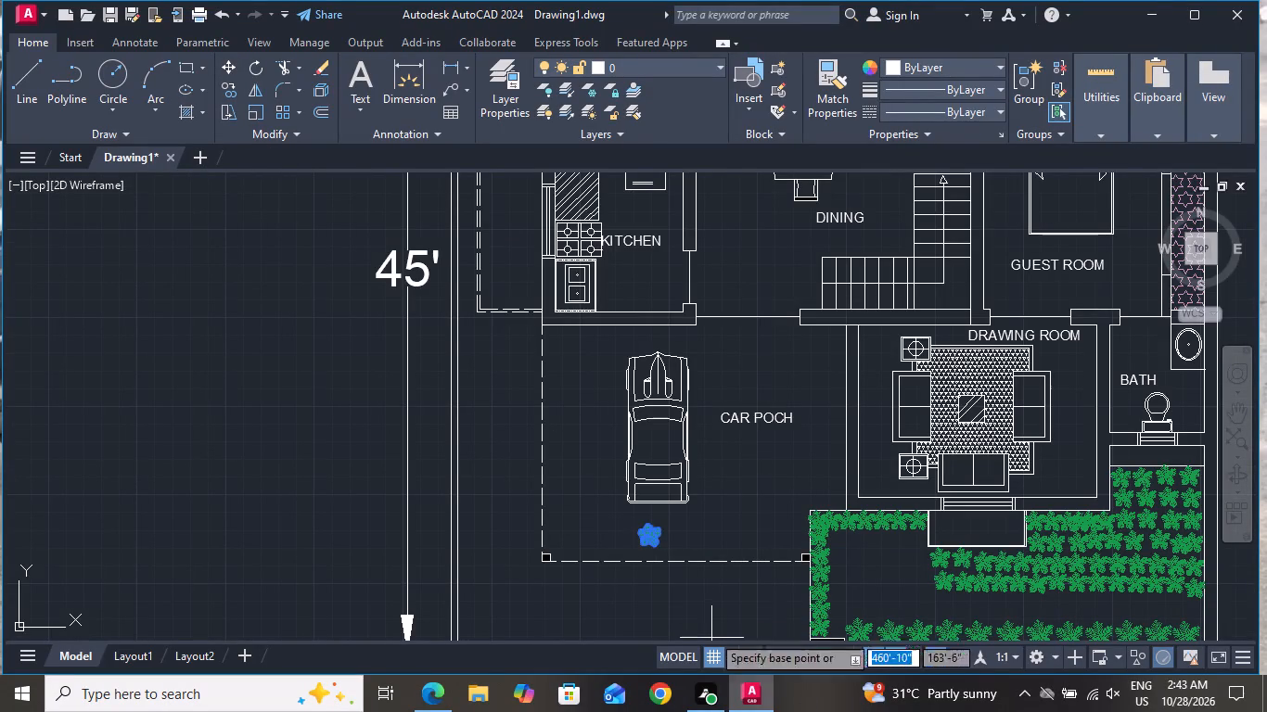
left_click(655, 542)
scroll(702, 542, "down", 3)
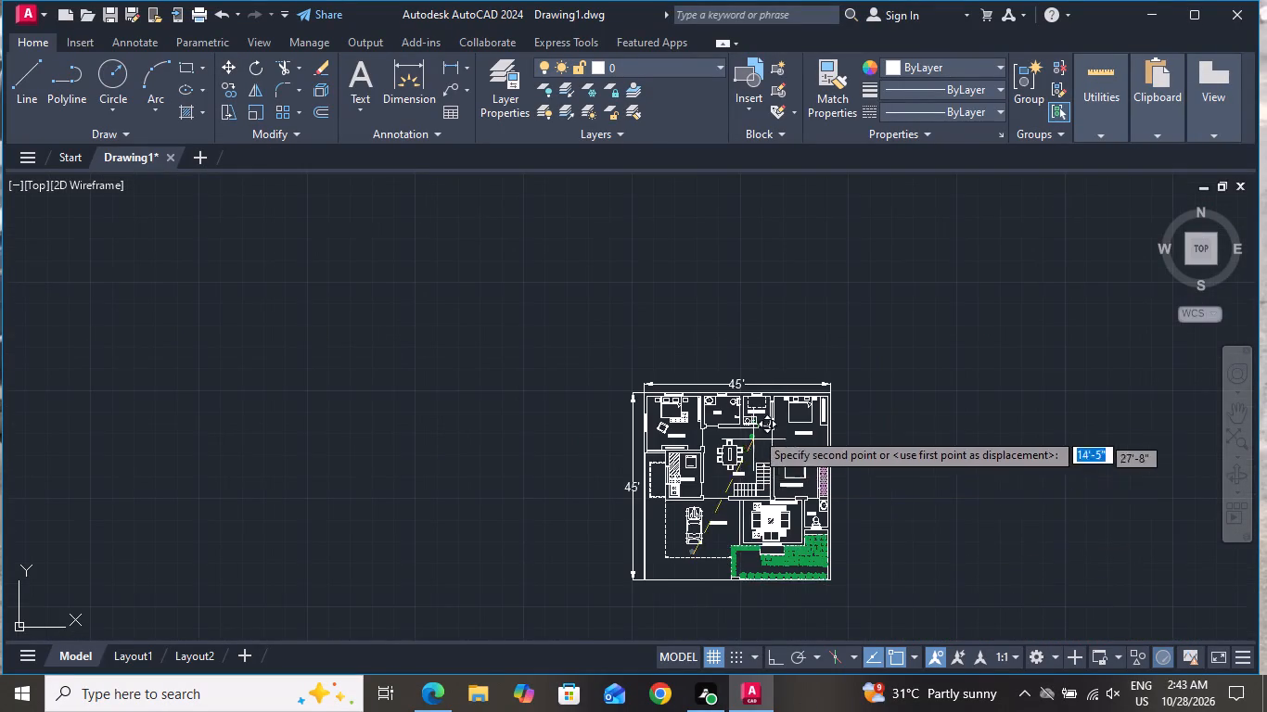
scroll(757, 423, "up", 2)
scroll(678, 538, "up", 4)
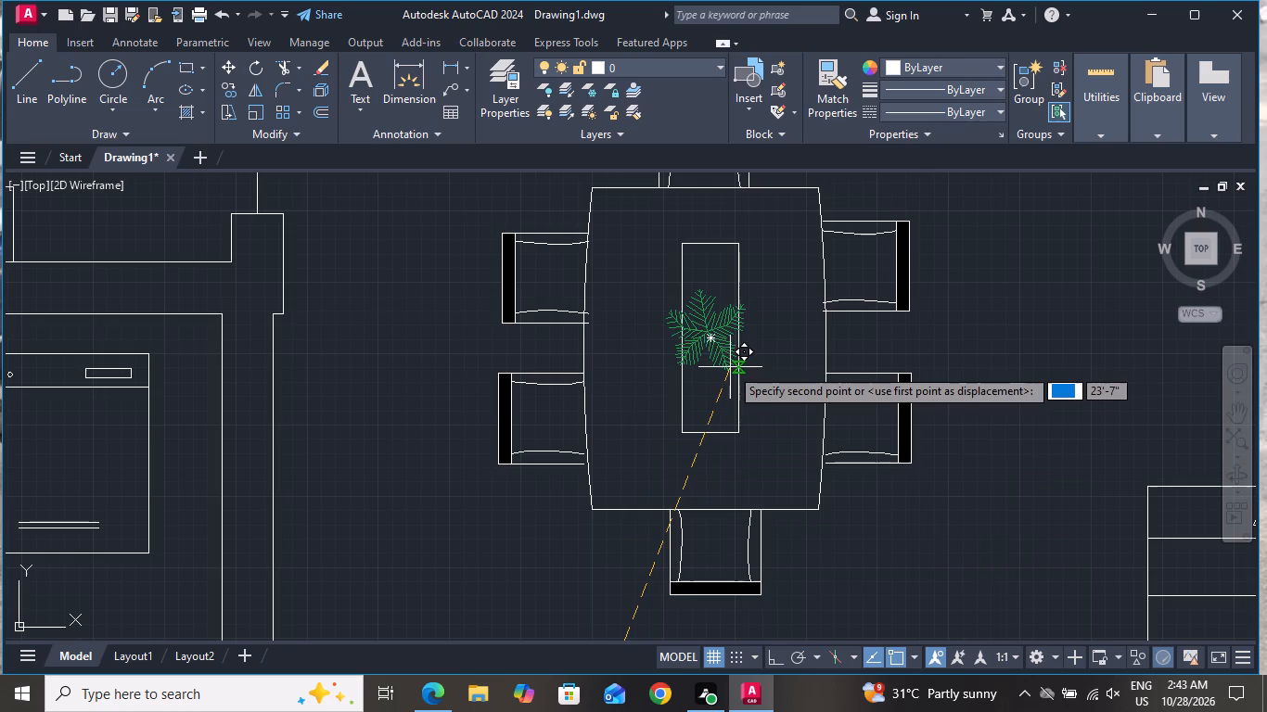
left_click(730, 367)
scroll(708, 516, "down", 2)
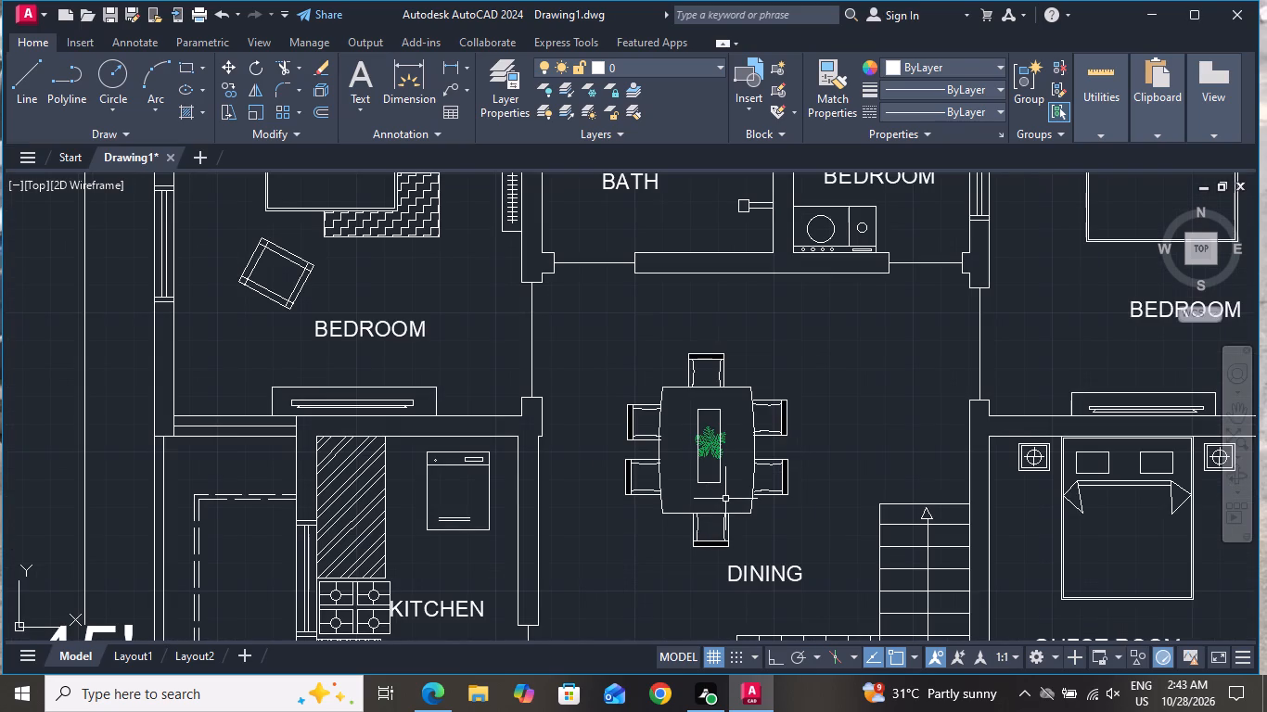
scroll(902, 557, "down", 2)
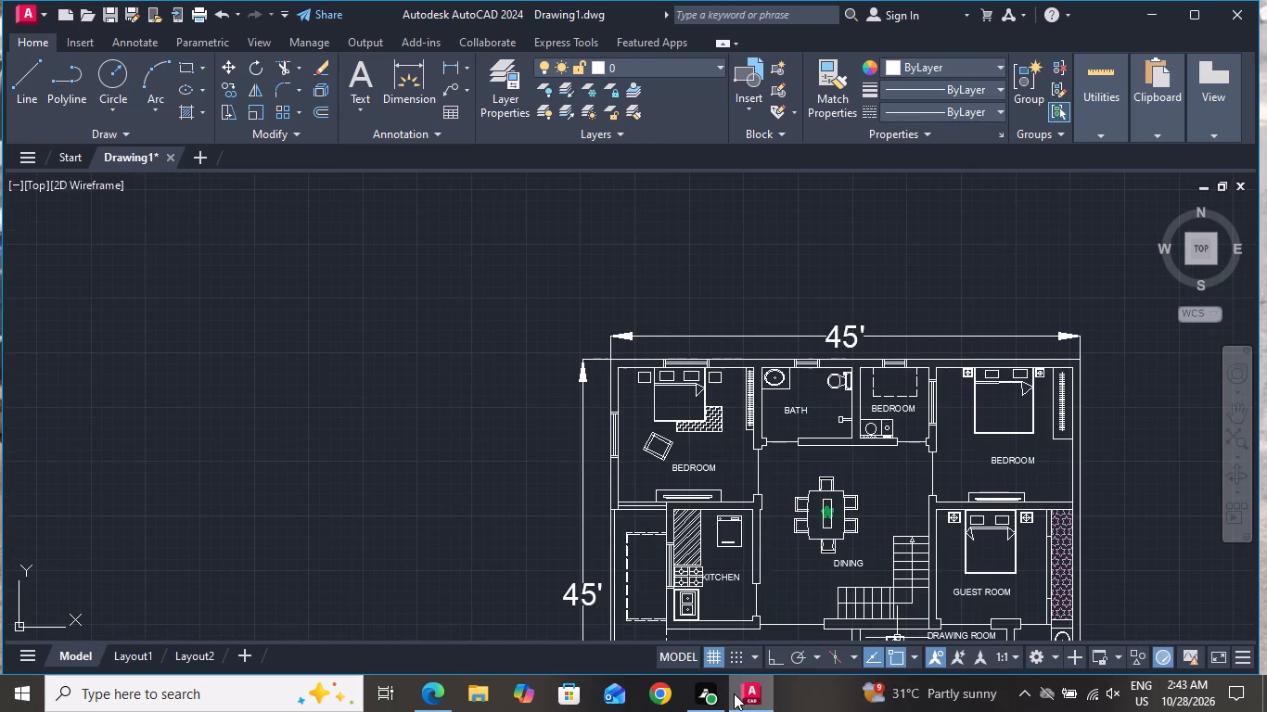
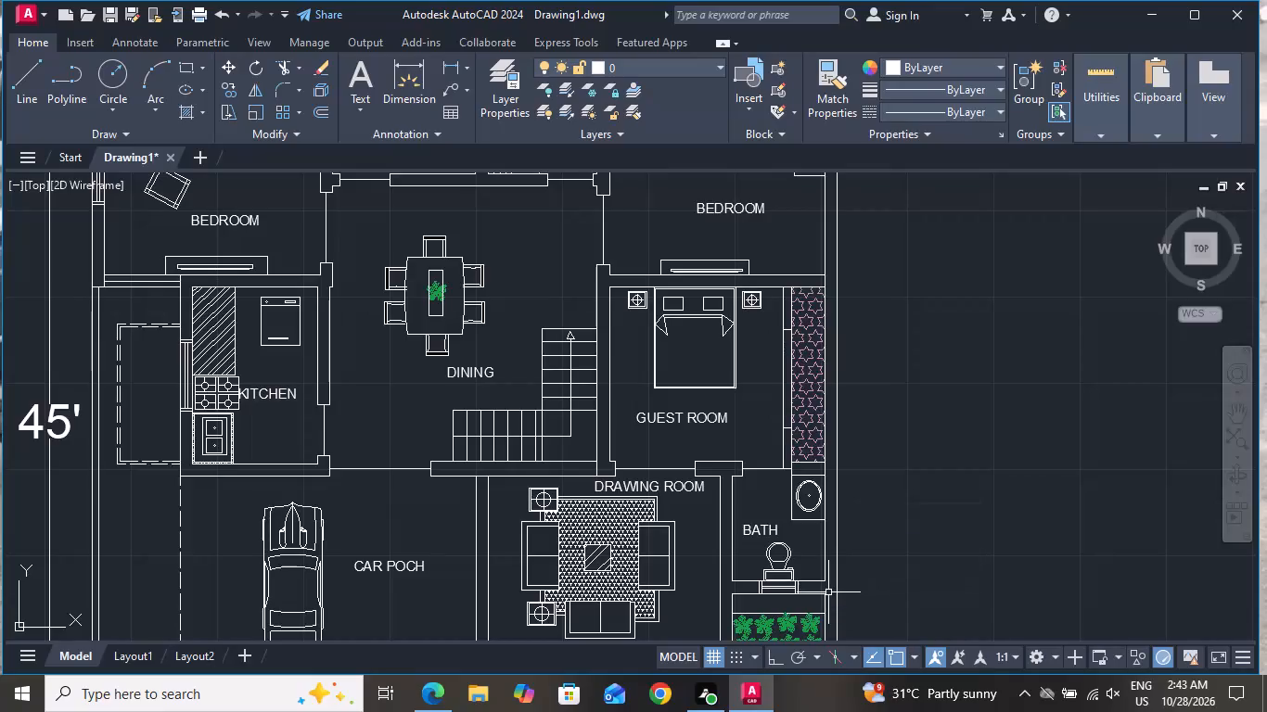
Replace the BEDROOM label above the washing machine, east of the northern bath, with WASHING AREA.
scroll(818, 622, "down", 1)
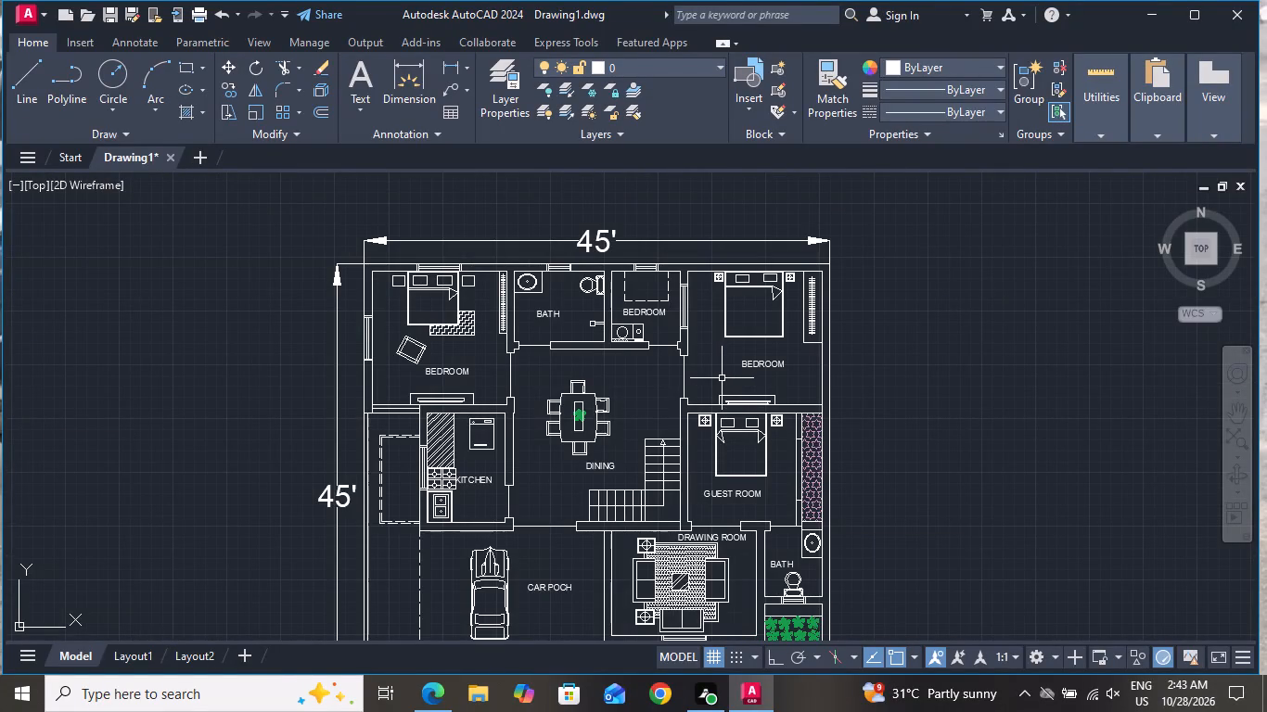
scroll(658, 325, "up", 3)
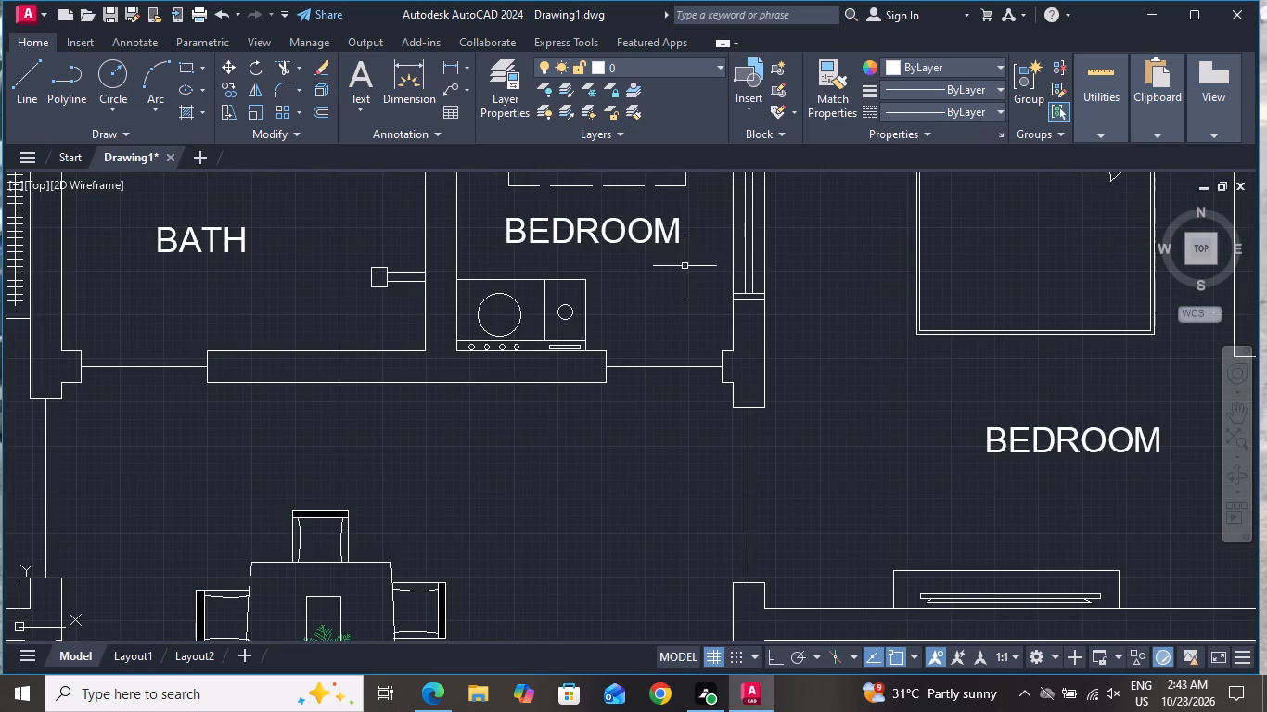
left_click(683, 230)
double_click(676, 236)
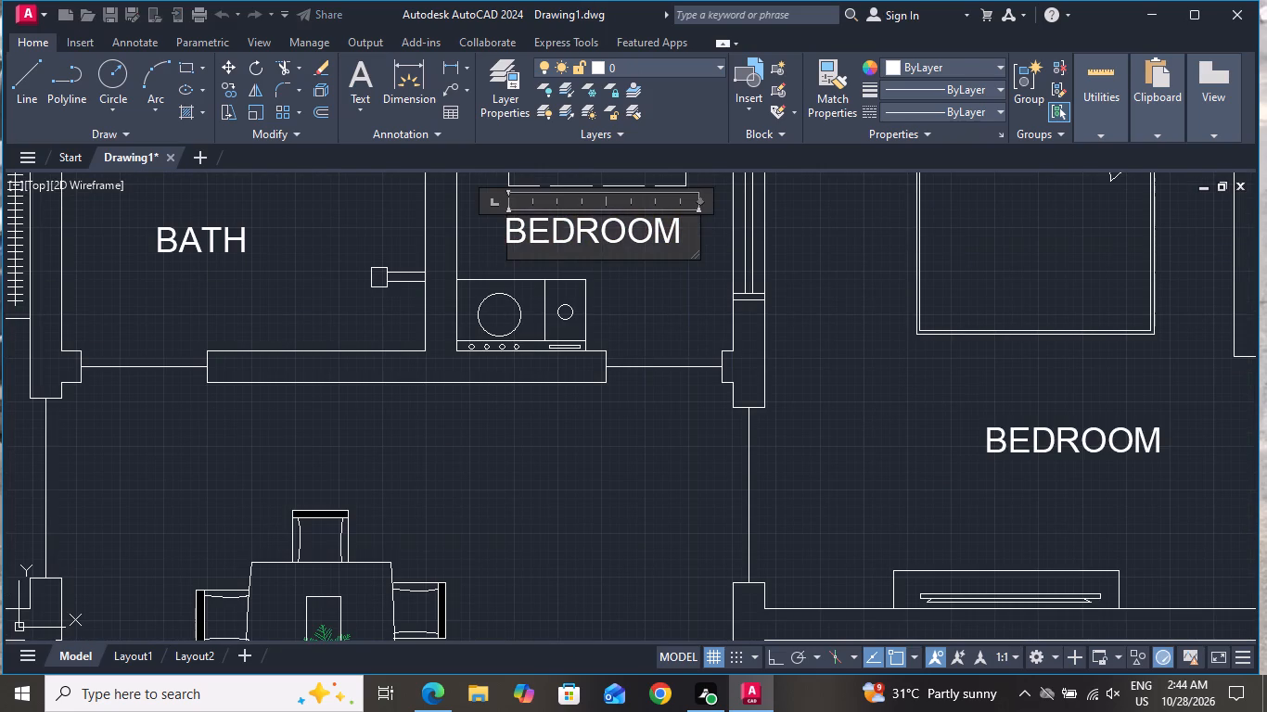
key("BackSpace")
key("BackSpace")
key("BackSpace")
key("BackSpace")
key("BackSpace")
key("BackSpace")
key("BackSpace")
key("BackSpace")
key("BackSpace")
key("BackSpace")
key("BackSpace")
key("BackSpace")
key("BackSpace")
key("w")
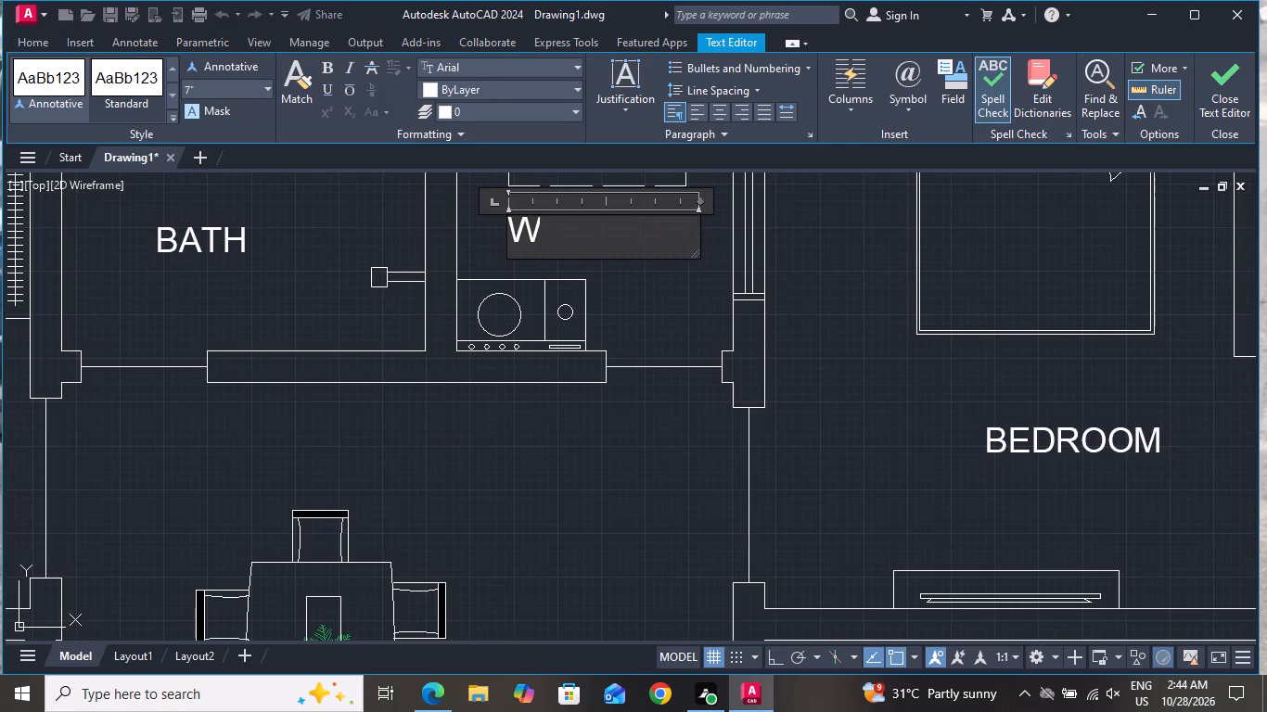
type("ASHING")
key("space")
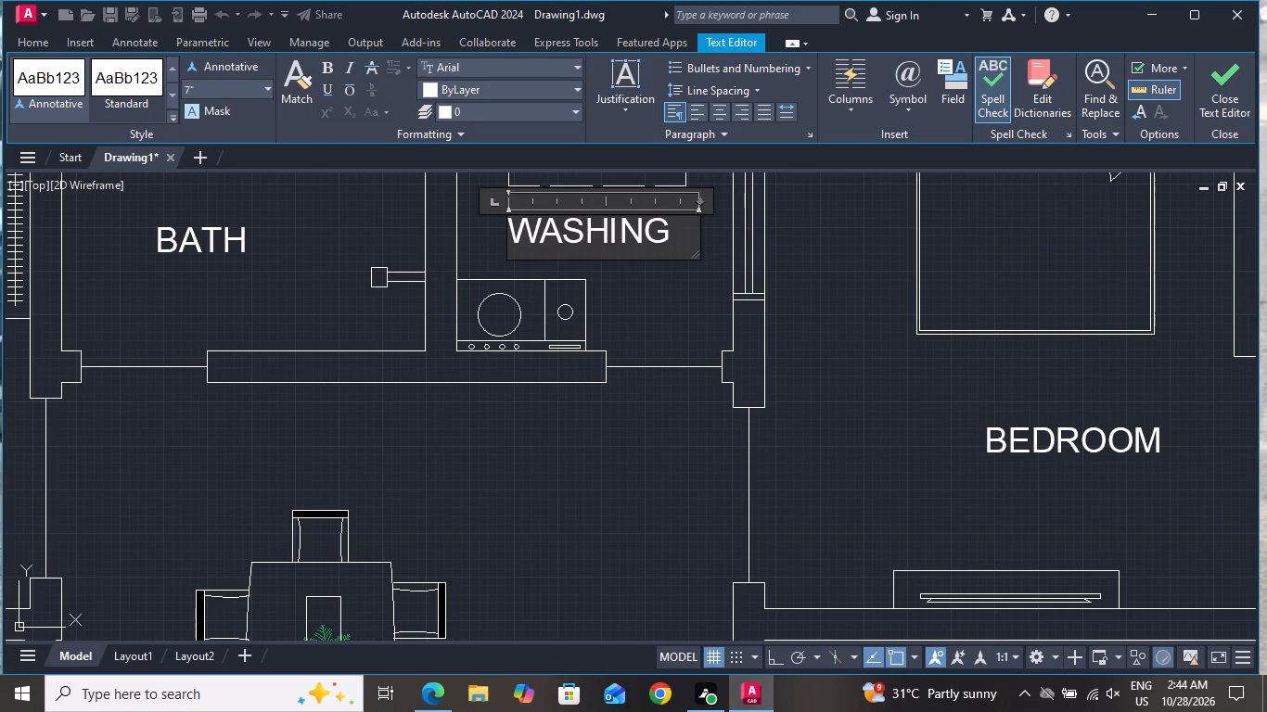
type("AREA")
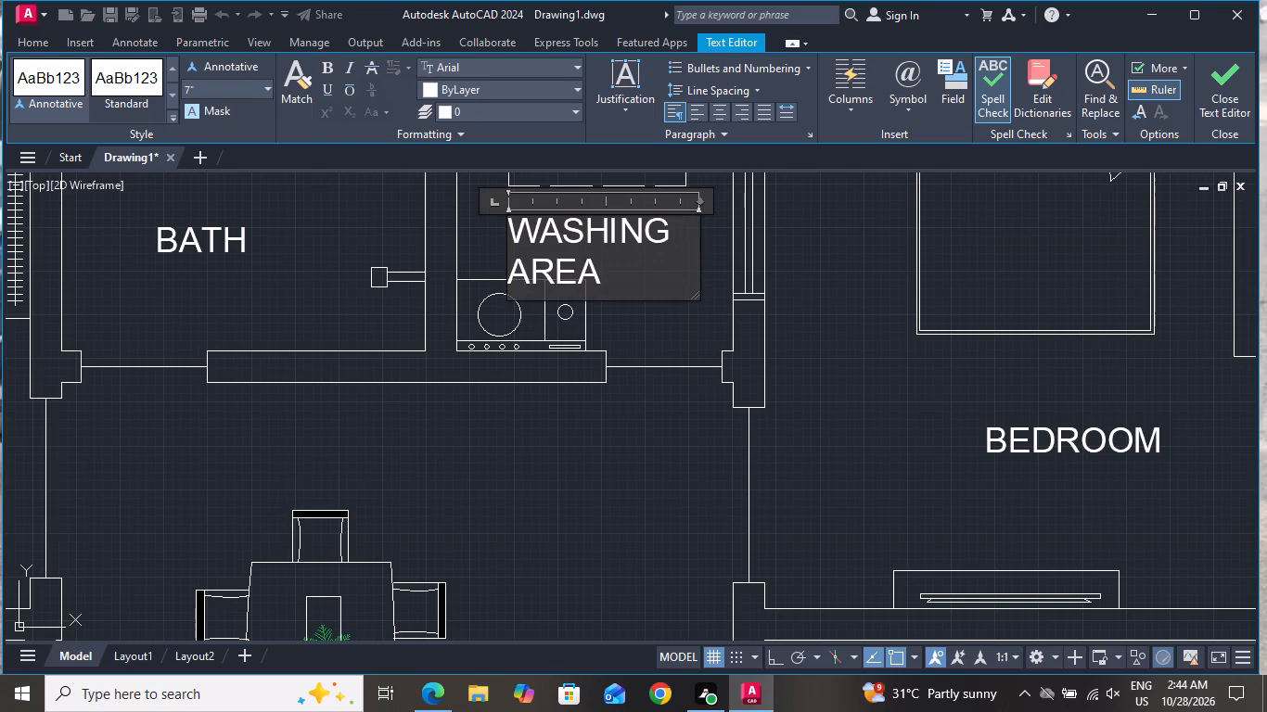
Widen the text frame of the WASHING AREA label until both words fit on one line.
left_click_drag(698, 243, 774, 240)
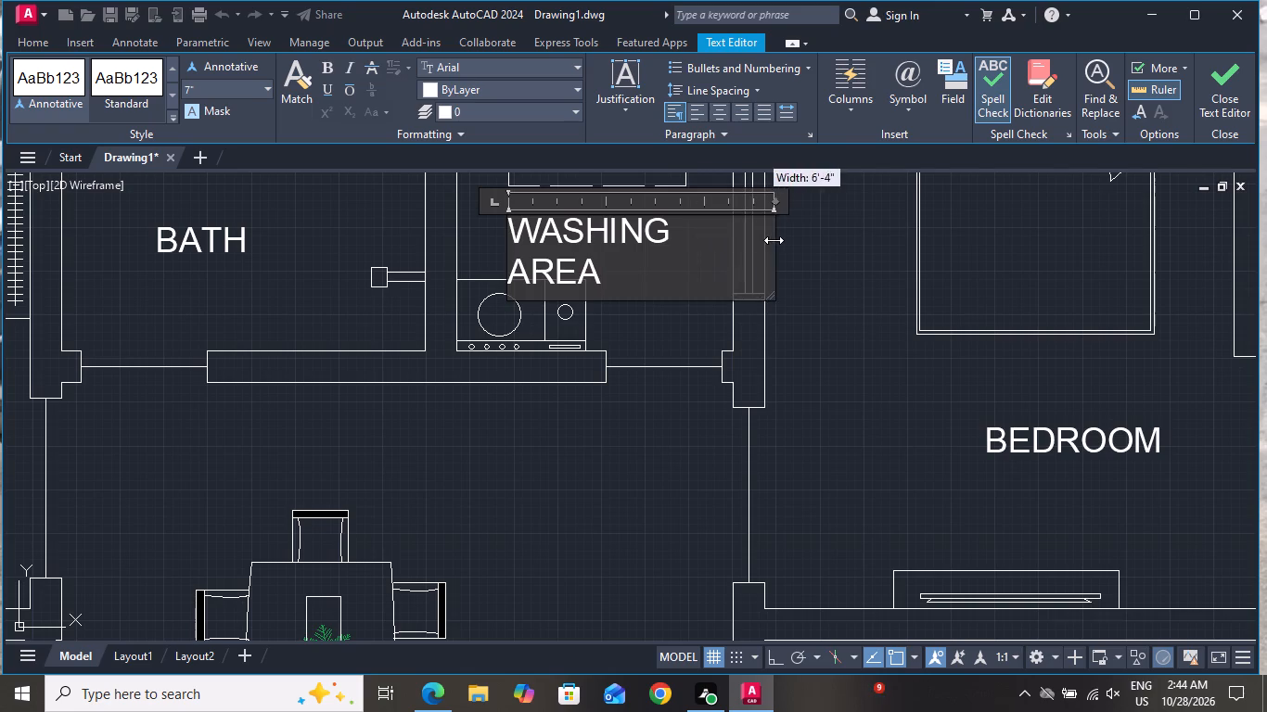
left_click_drag(774, 240, 814, 238)
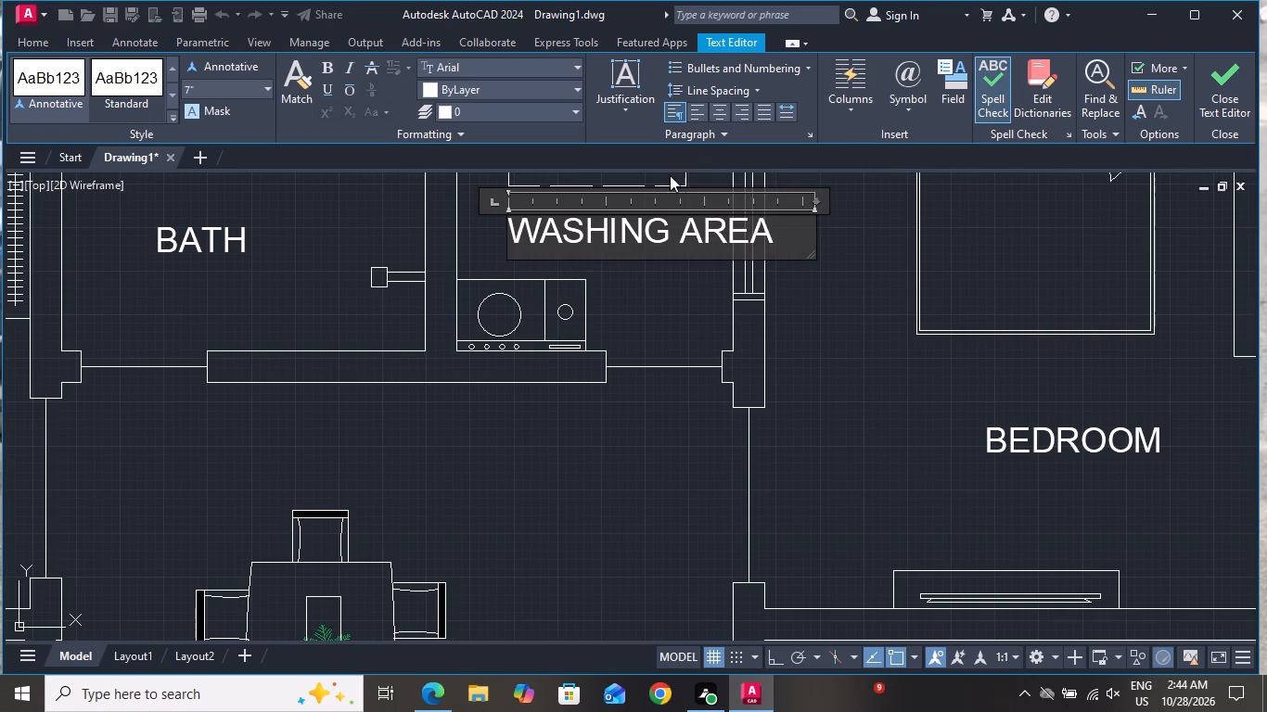
left_click(650, 284)
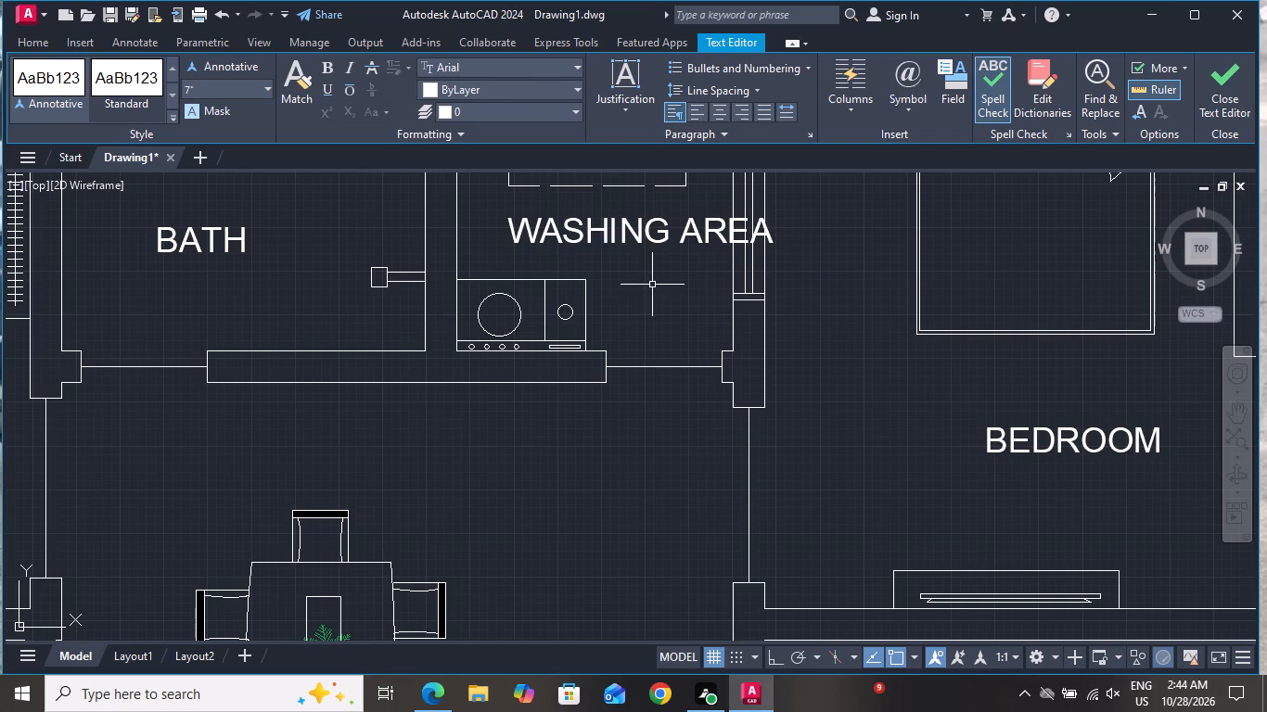
Move the WASHING AREA label west and slightly up to fit between the washing room's side walls, above the washing machine.
left_click(626, 222)
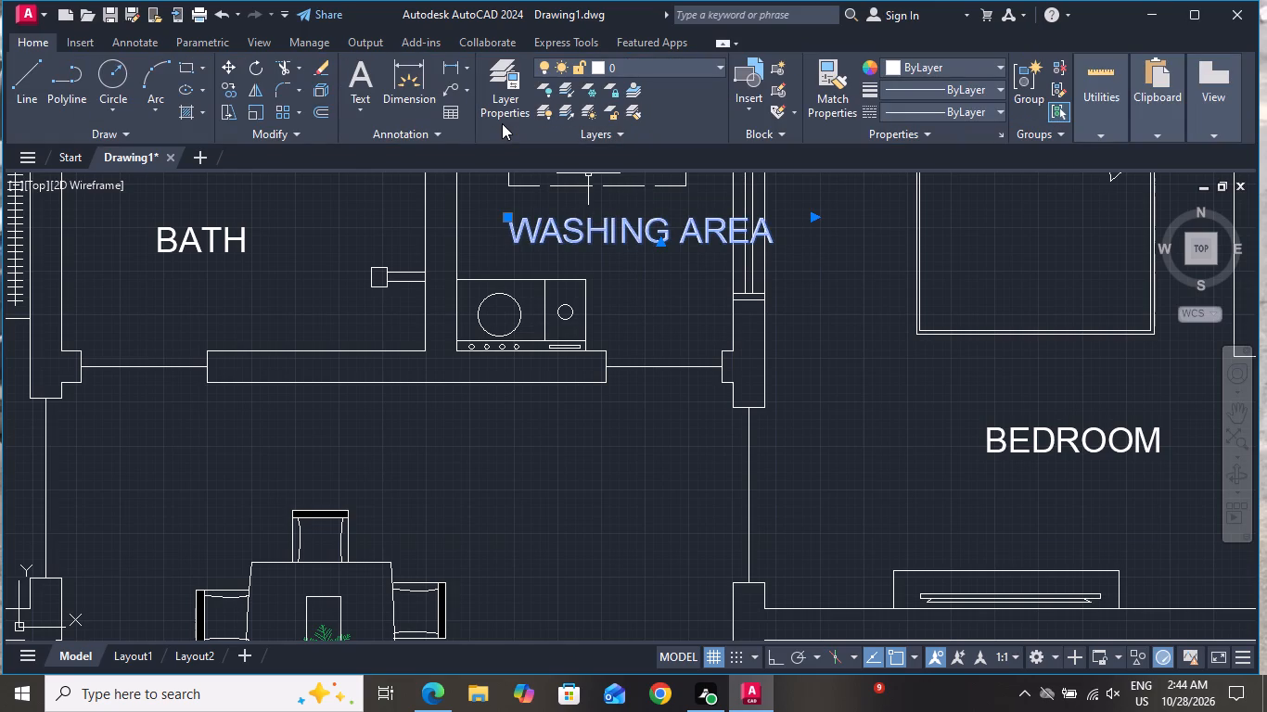
left_click(237, 70)
left_click(596, 225)
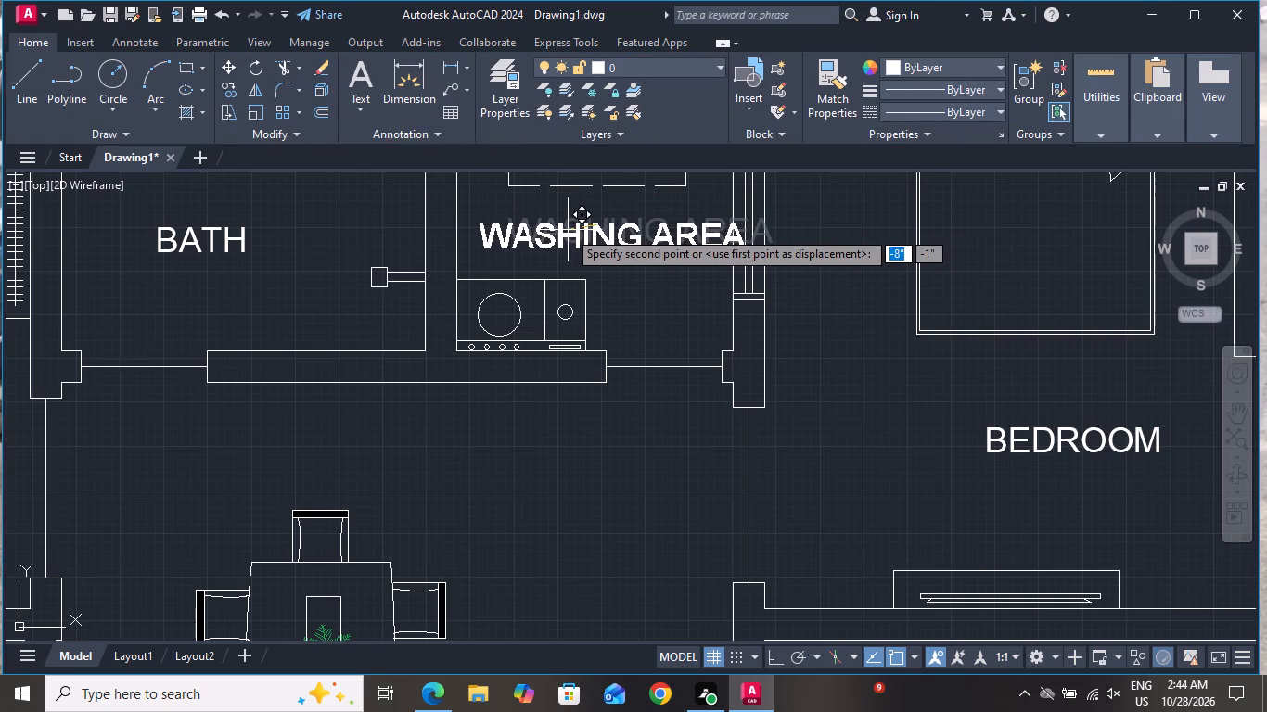
left_click(566, 230)
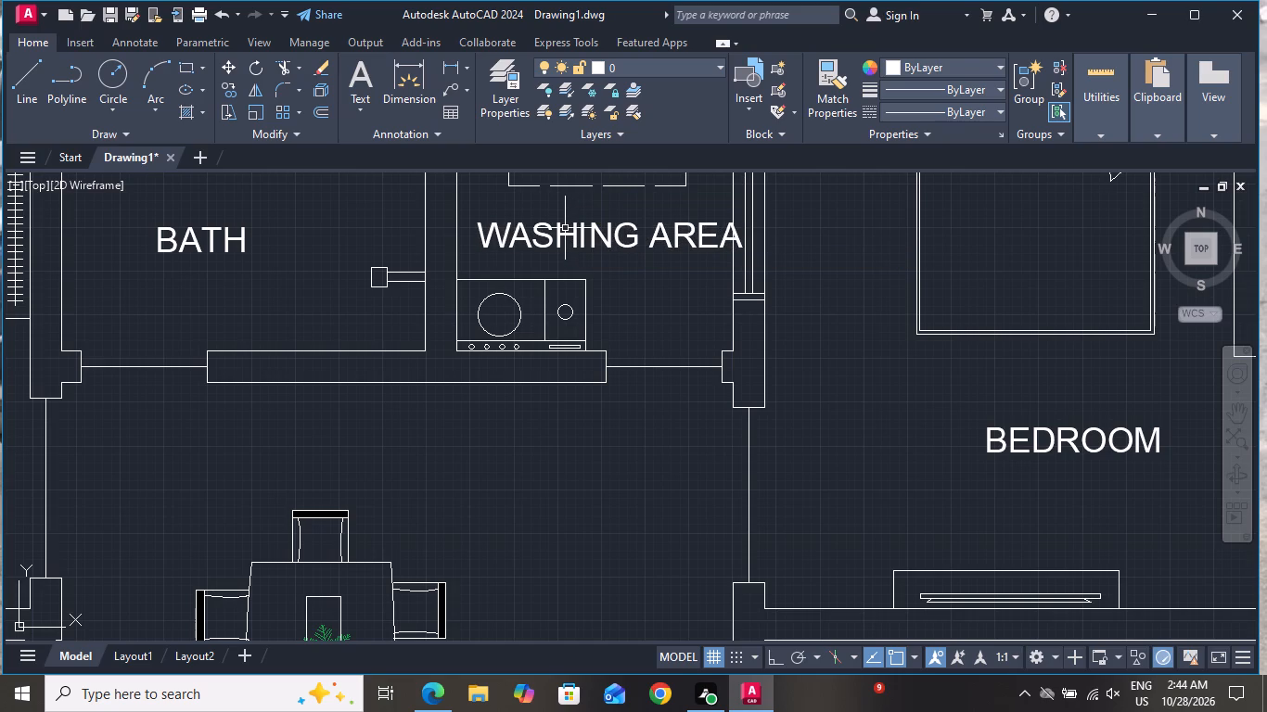
left_click(565, 226)
left_click(526, 249)
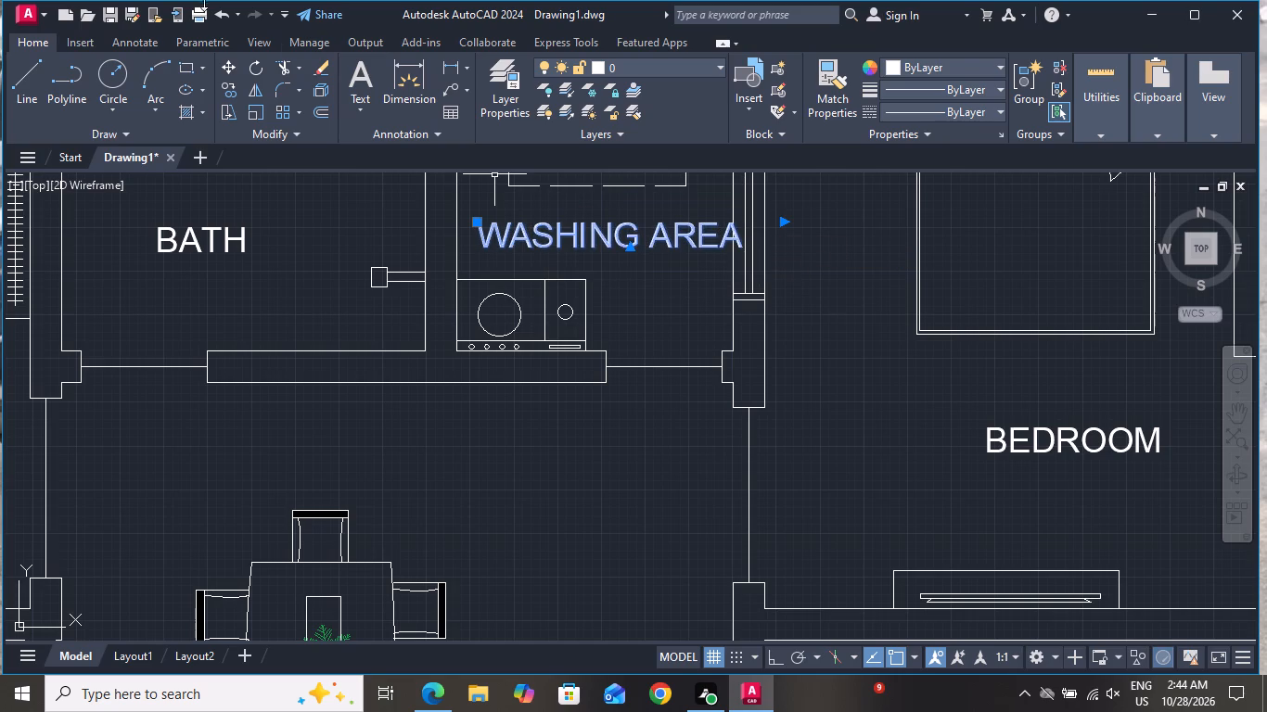
left_click(225, 59)
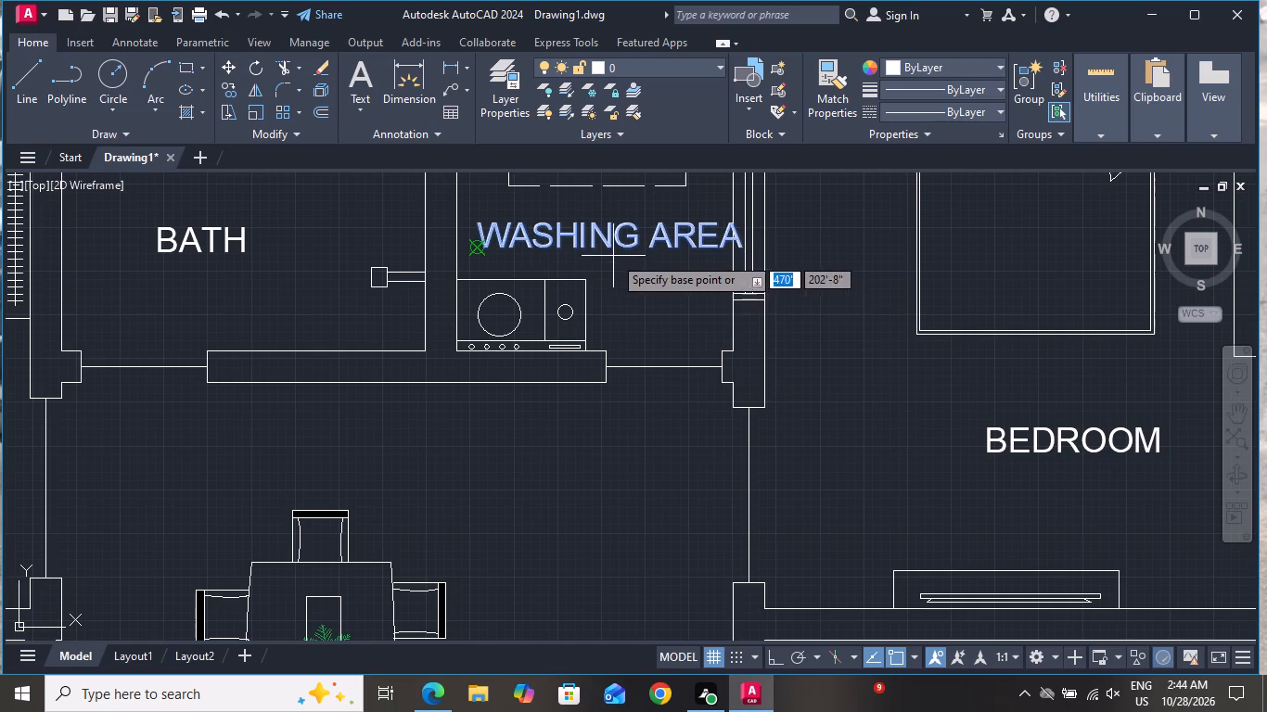
left_click(611, 251)
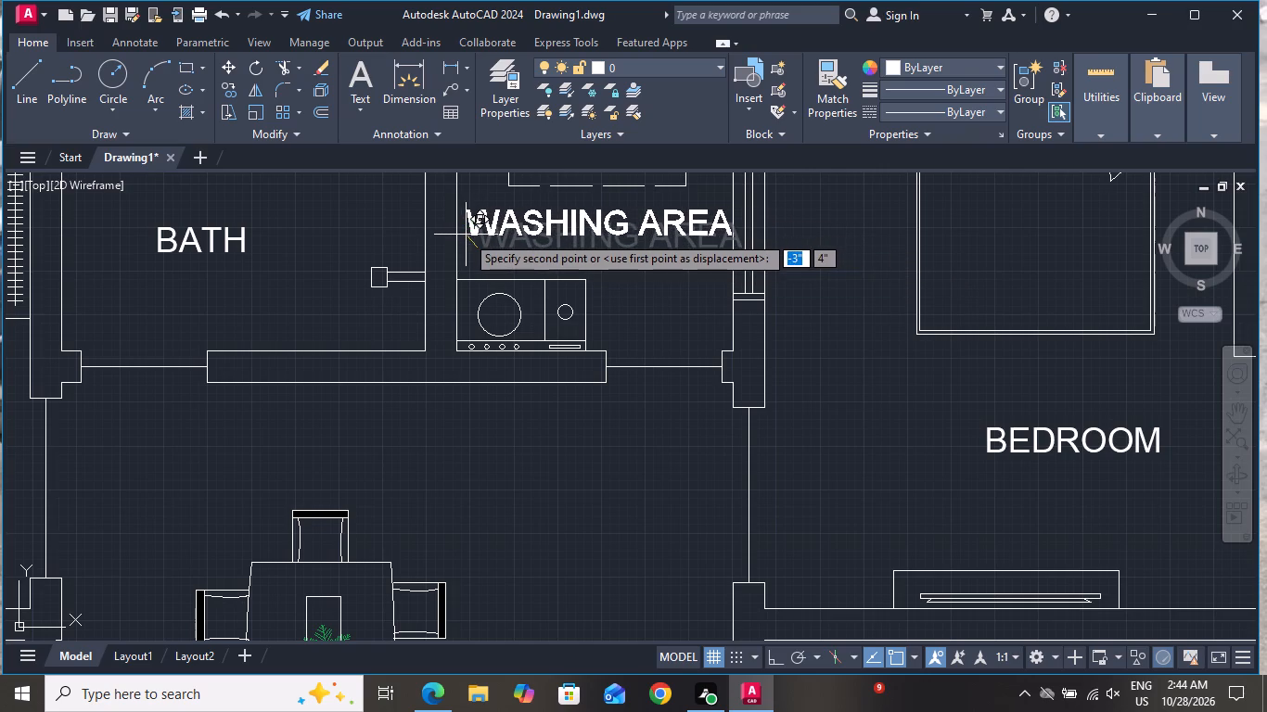
left_click(454, 235)
Draw a gate pillar rectangle about 1'-8" wide at the plot's southwest corner, from the outer wall line to the southern boundary line.
scroll(550, 331, "down", 2)
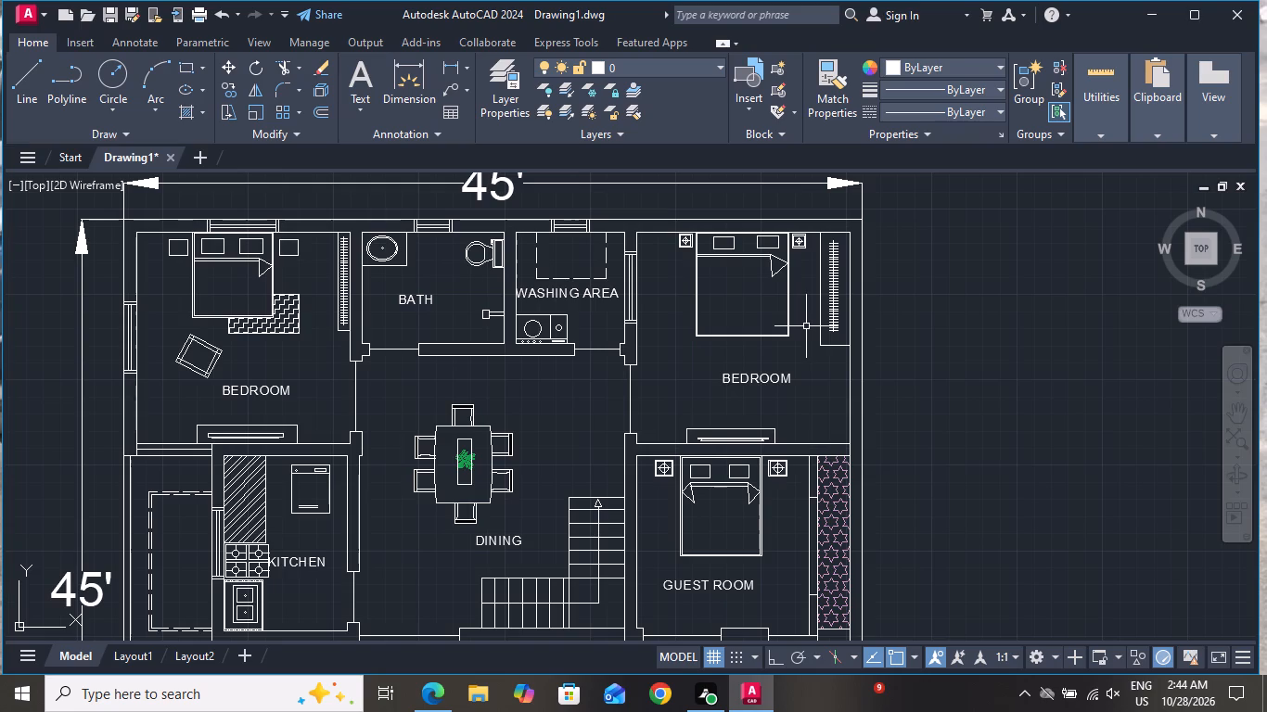
scroll(813, 332, "down", 2)
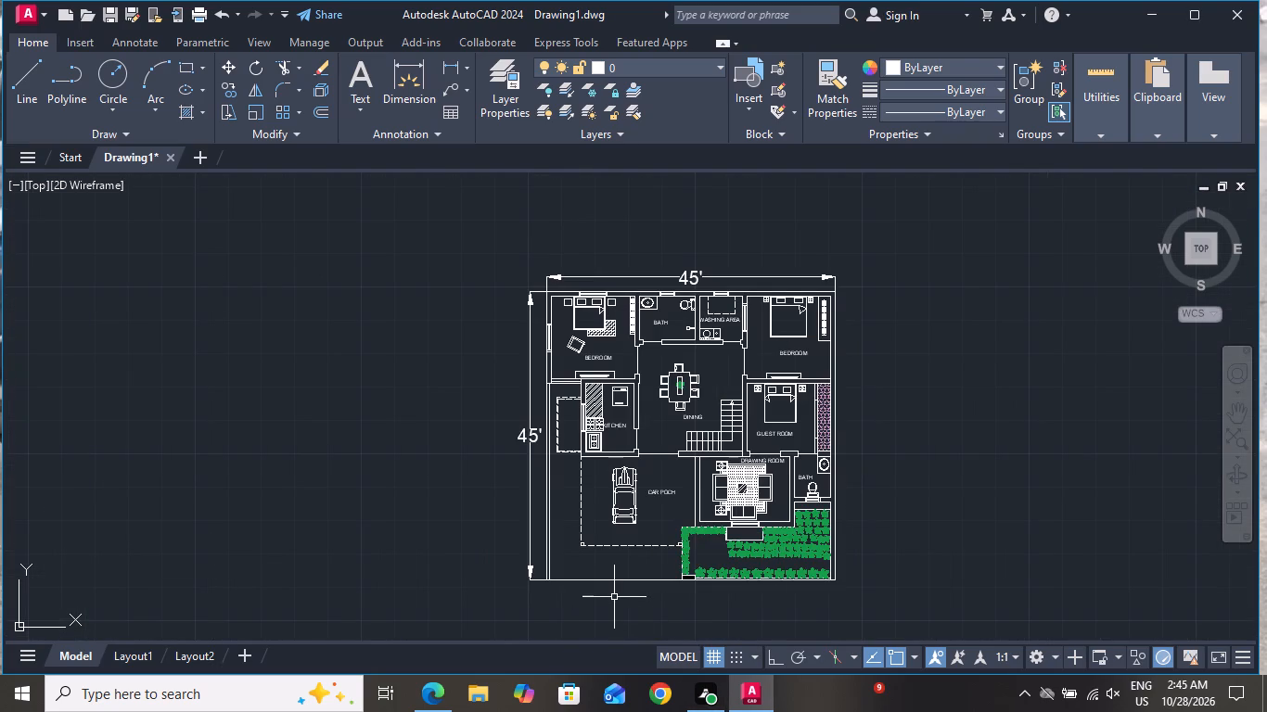
scroll(562, 601, "up", 2)
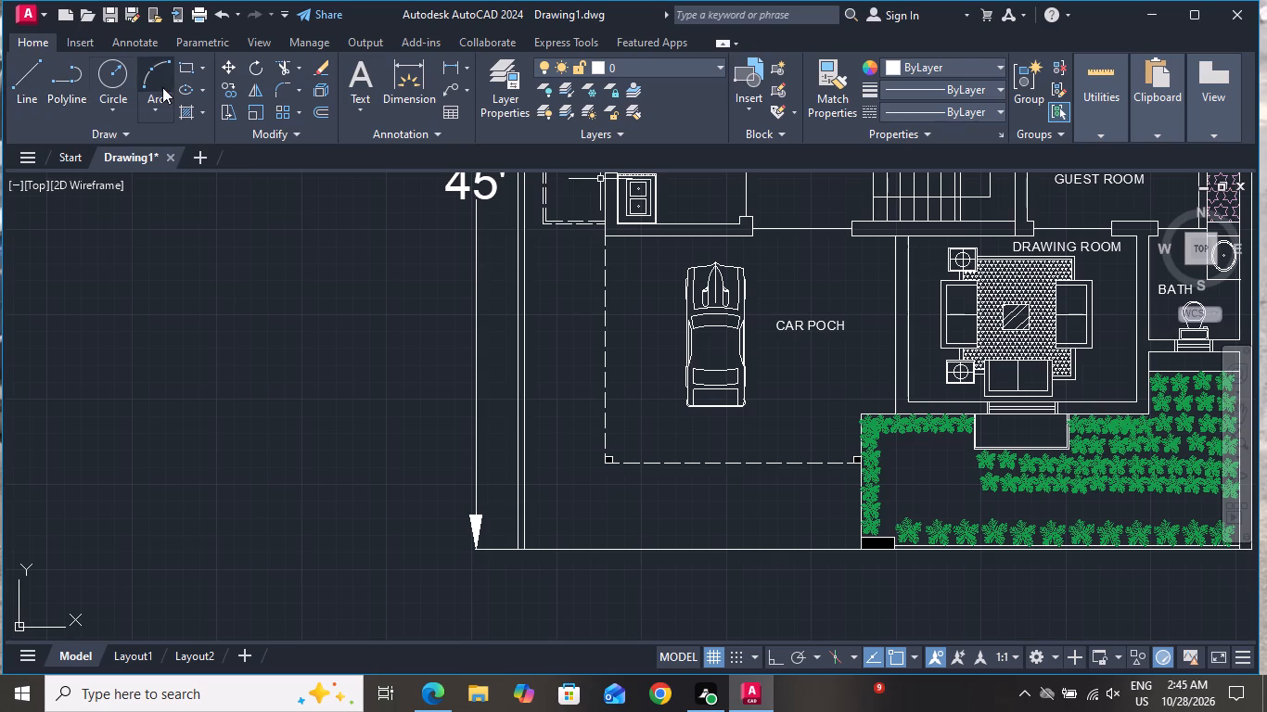
left_click(186, 68)
scroll(542, 555, "up", 1)
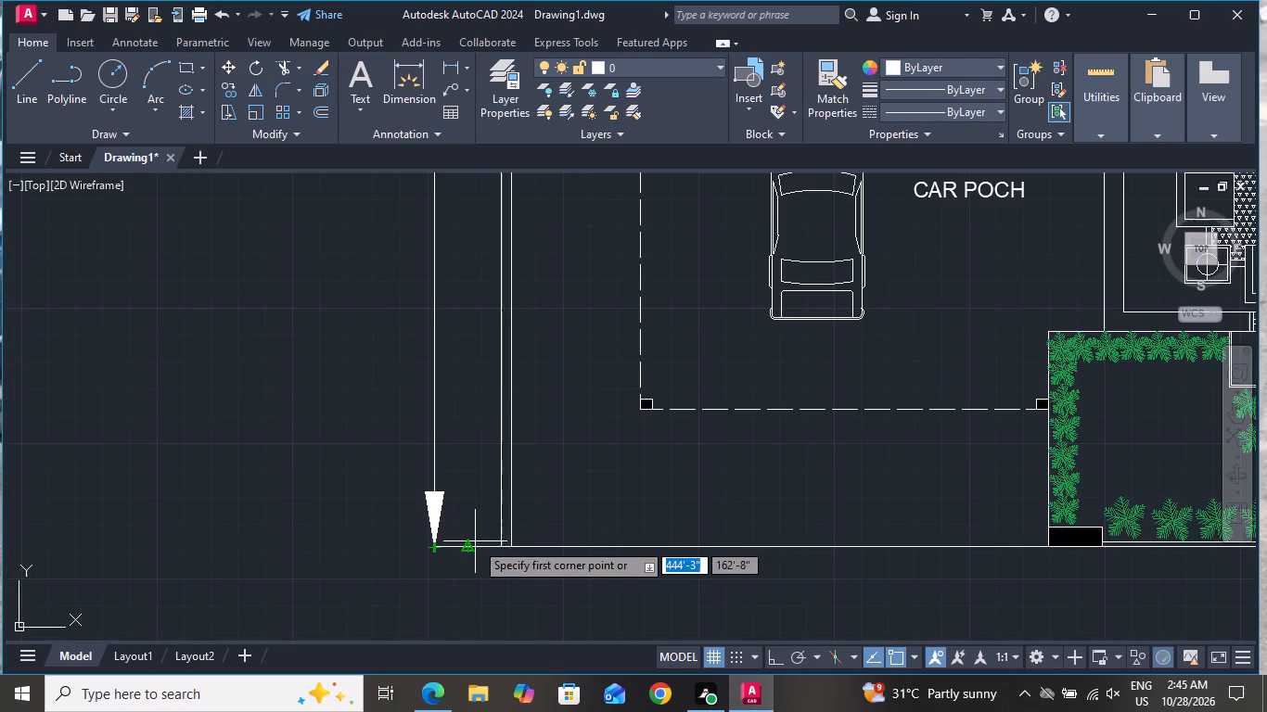
scroll(548, 580, "up", 1)
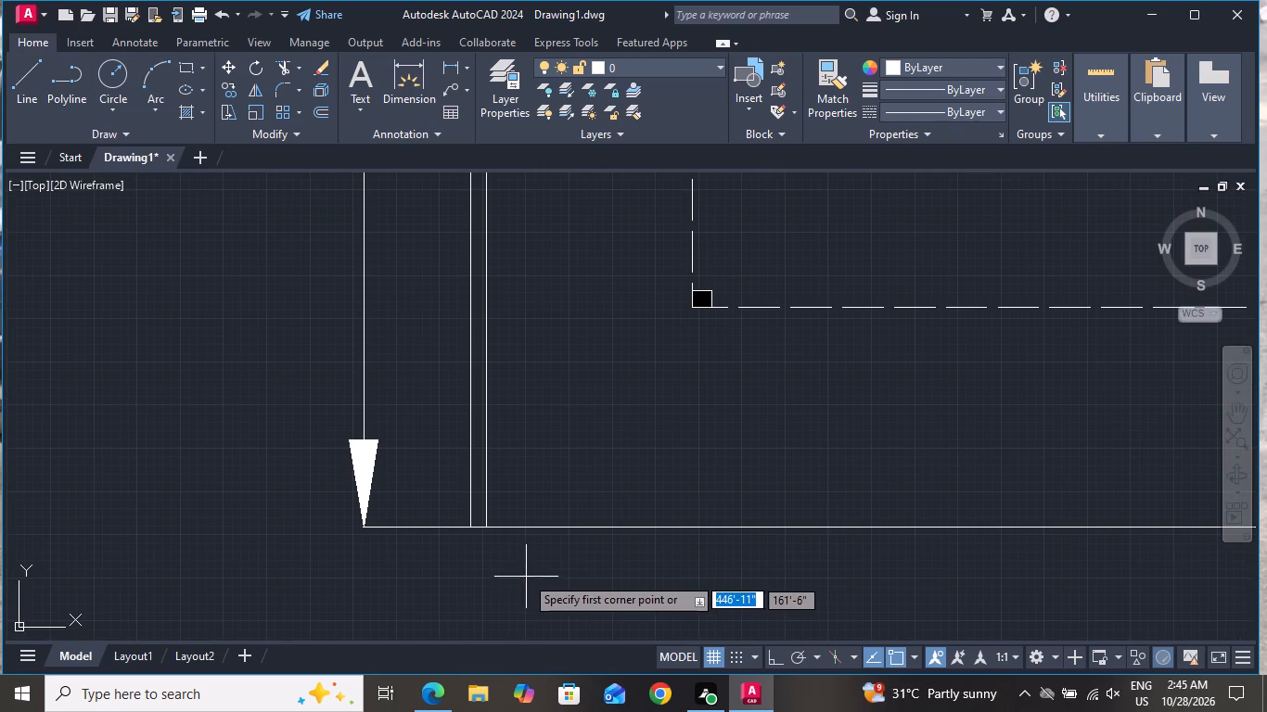
scroll(499, 515, "down", 3)
scroll(513, 520, "up", 2)
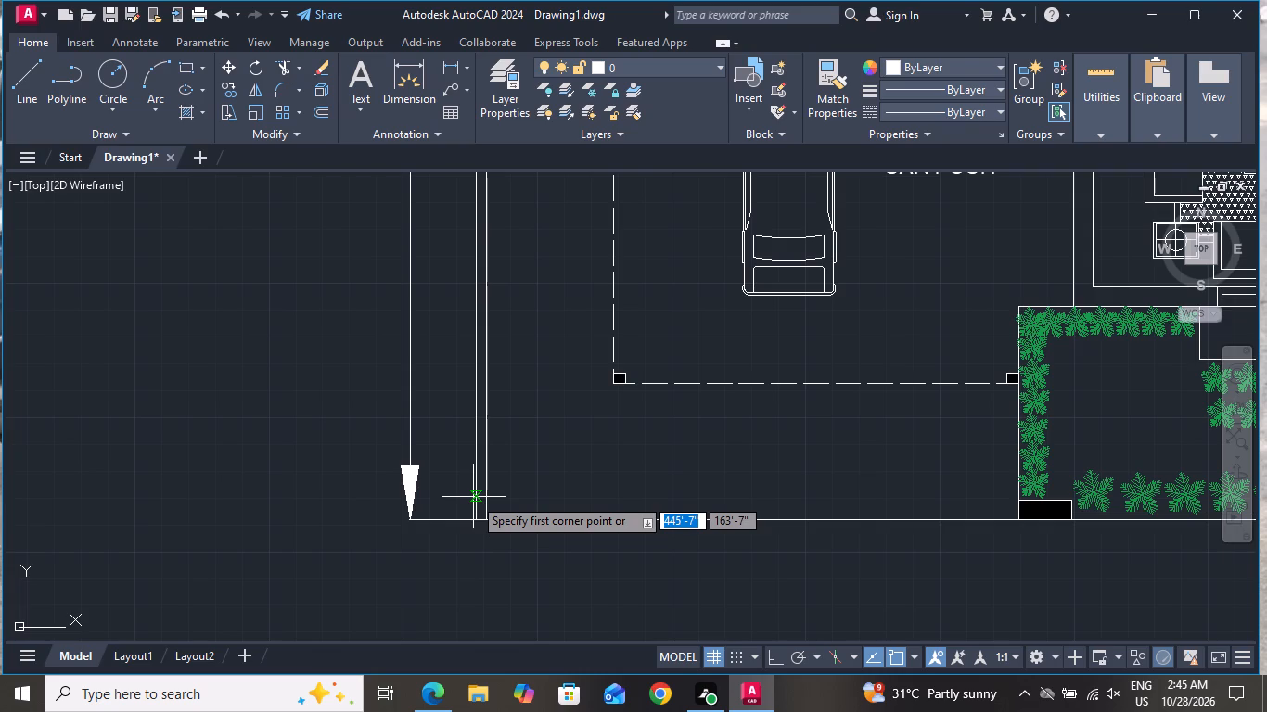
left_click(479, 495)
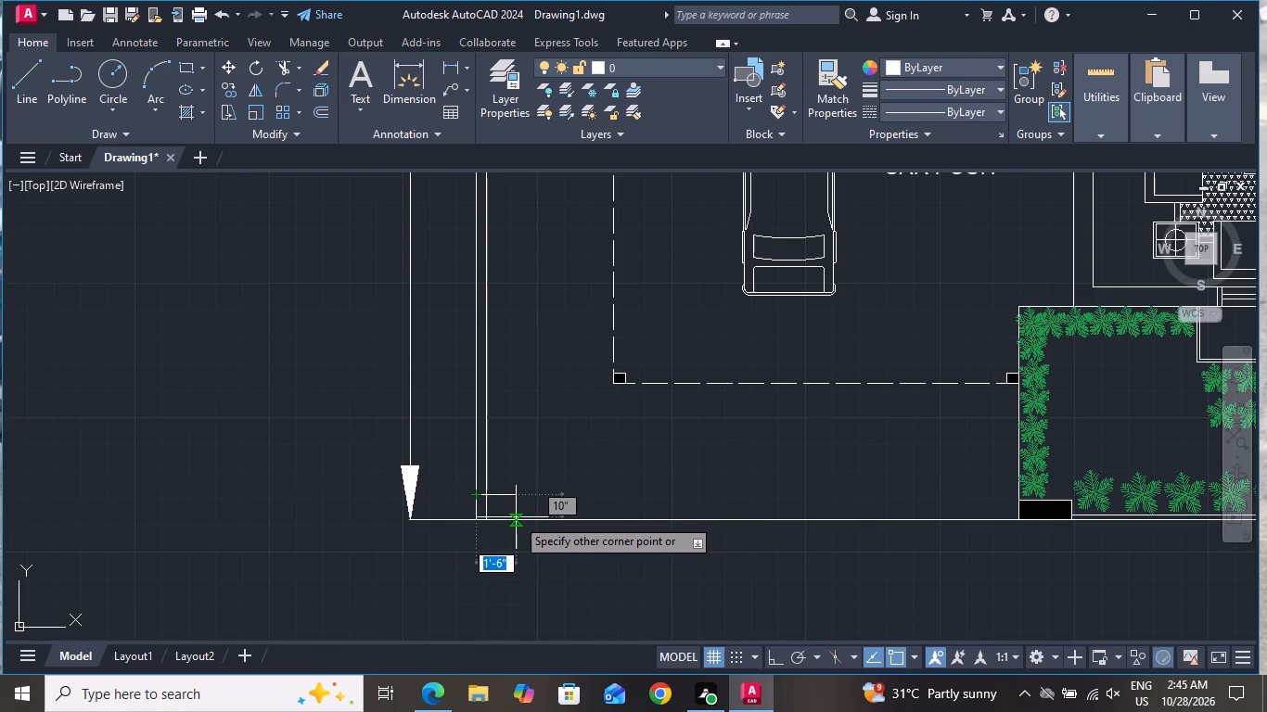
scroll(516, 527, "up", 3)
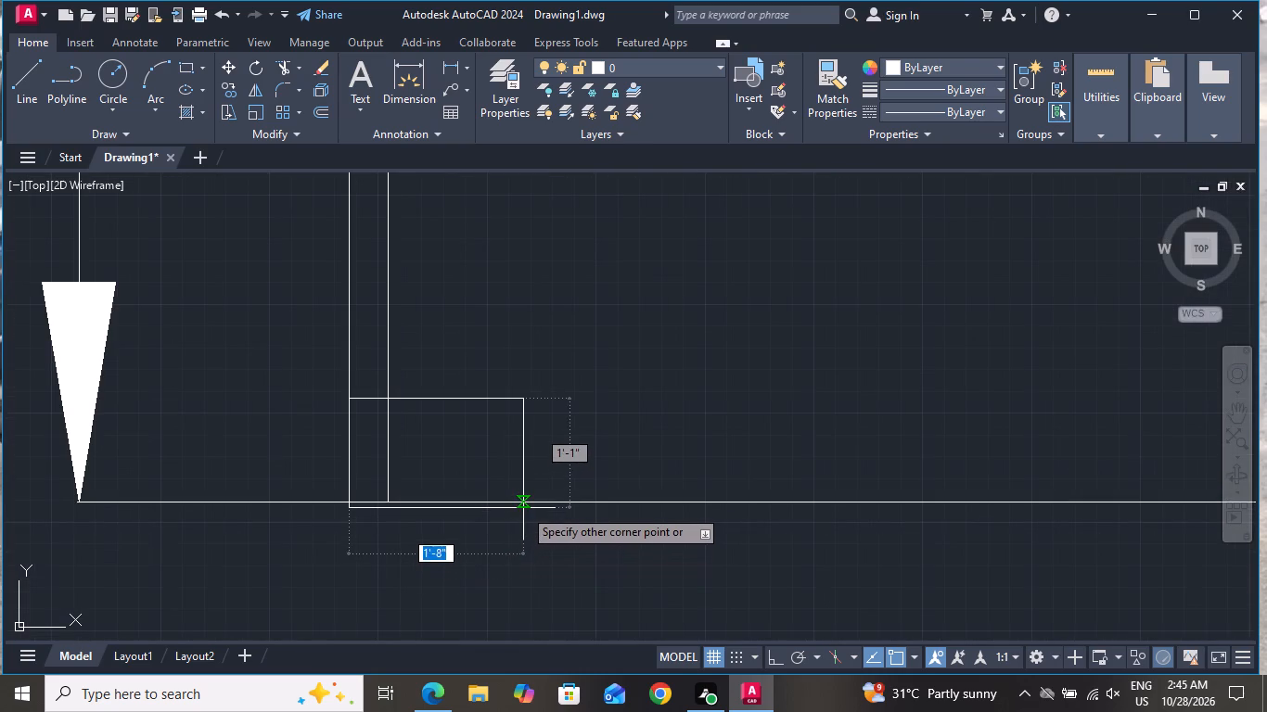
left_click(524, 503)
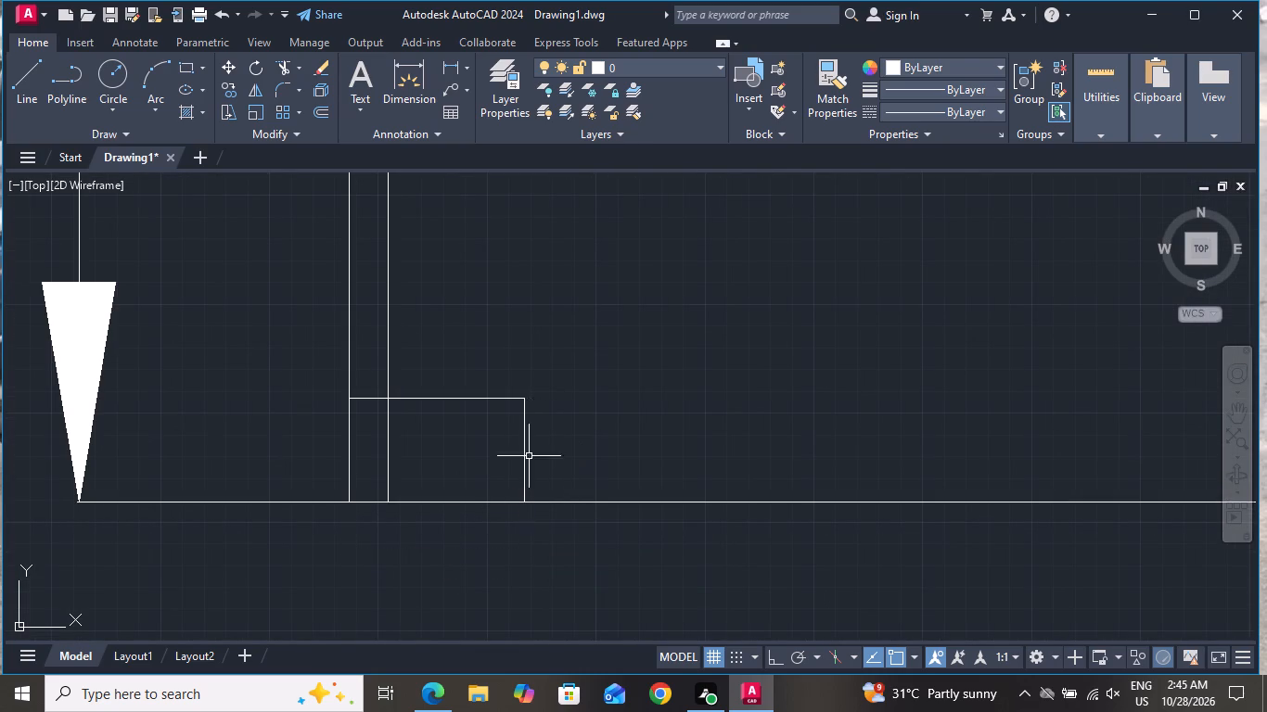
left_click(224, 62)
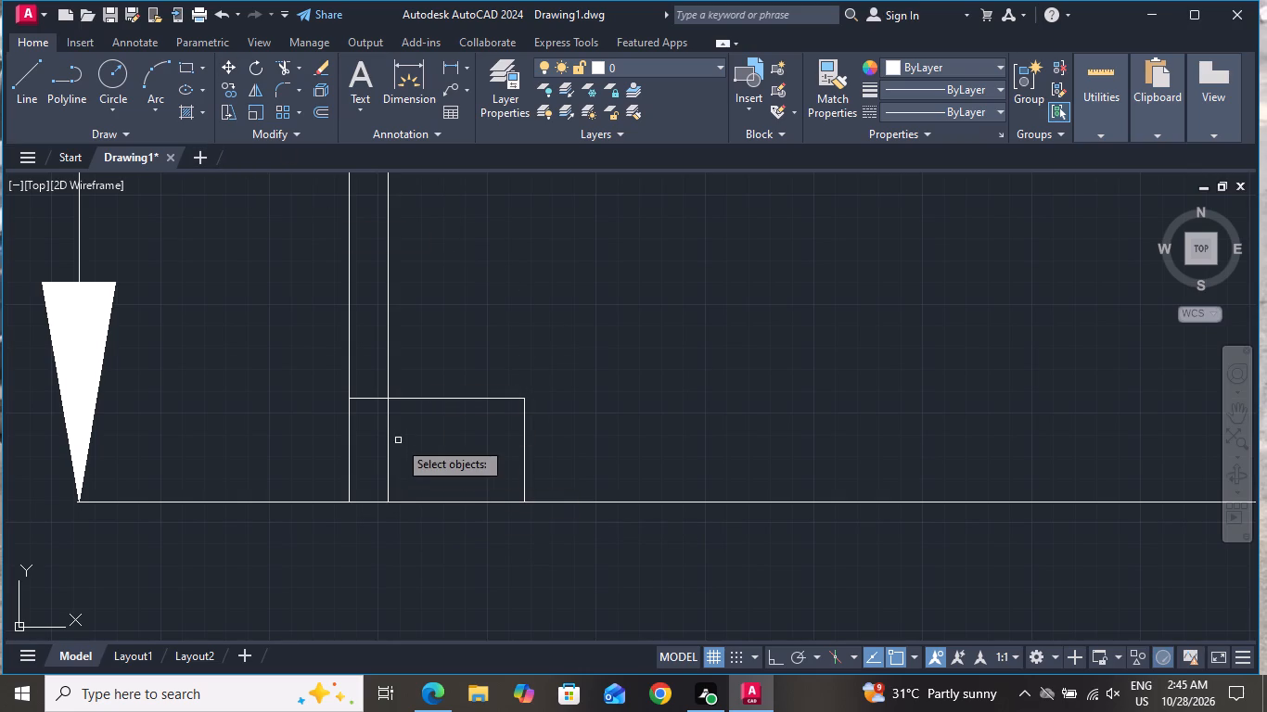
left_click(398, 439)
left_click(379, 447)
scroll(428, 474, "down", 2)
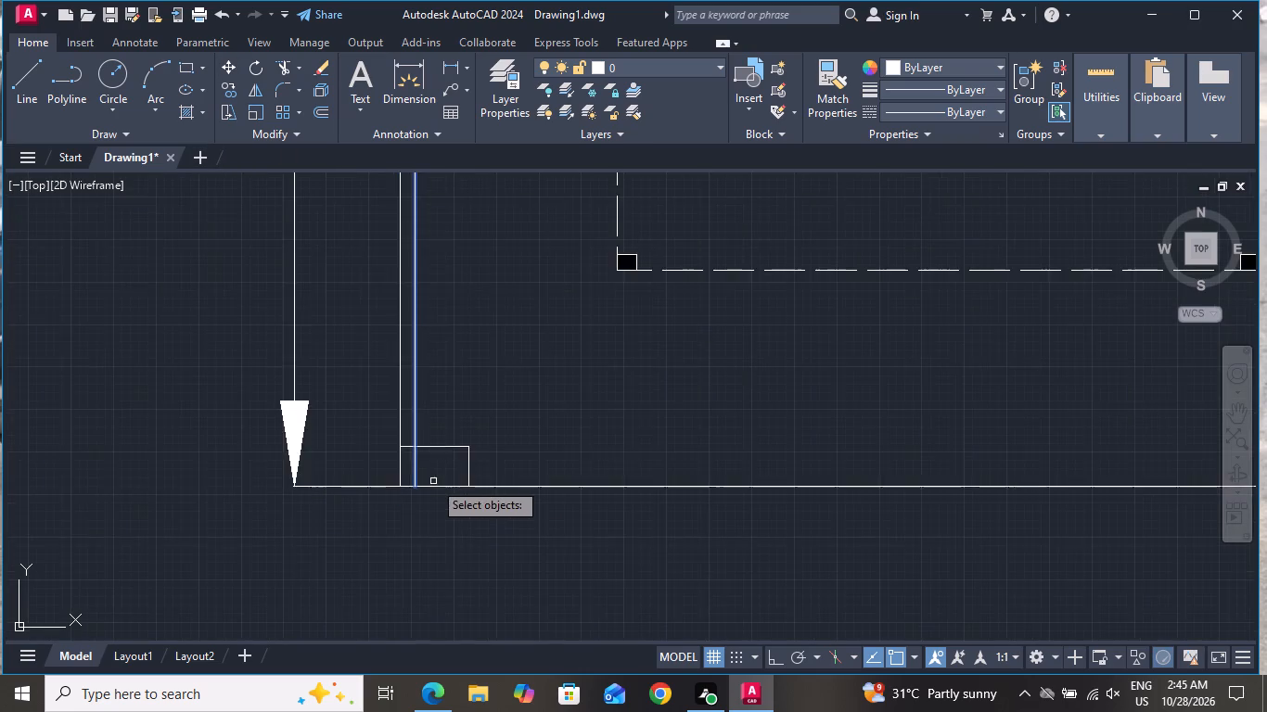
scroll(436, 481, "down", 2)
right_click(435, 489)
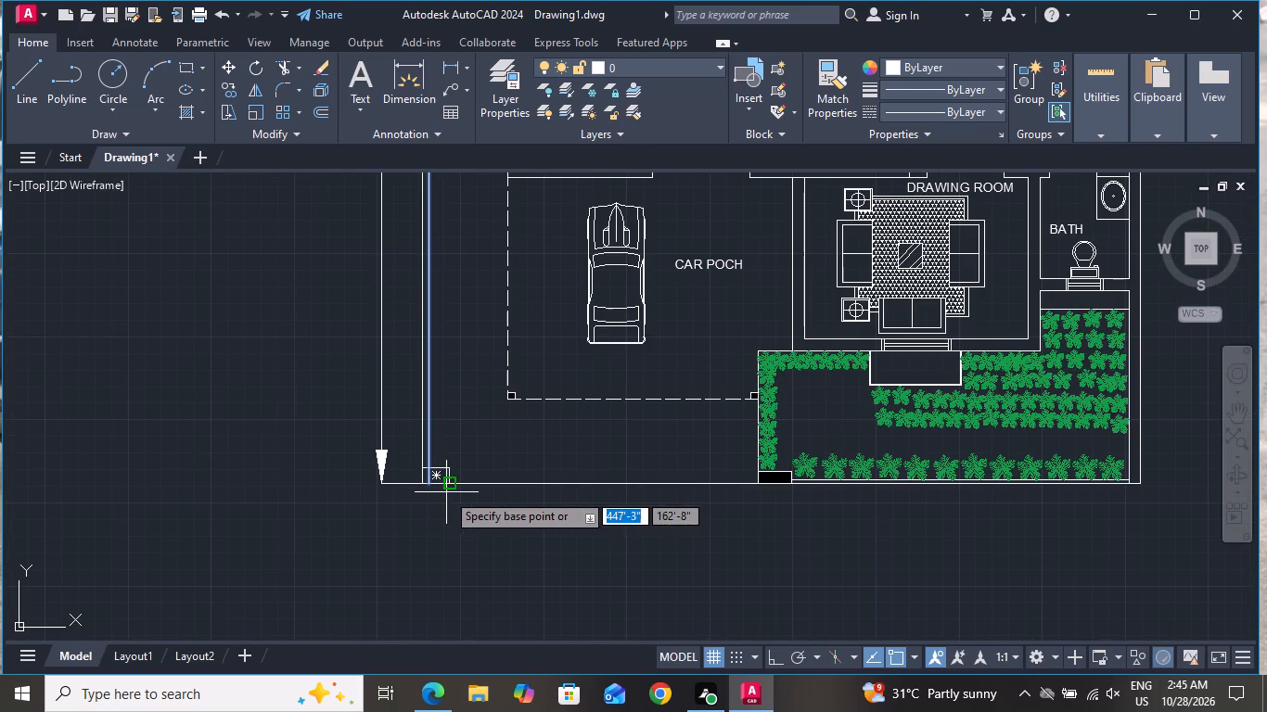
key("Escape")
Trim the inner line of the western boundary wall where it runs through the southwest pillar rectangle.
scroll(435, 486, "up", 2)
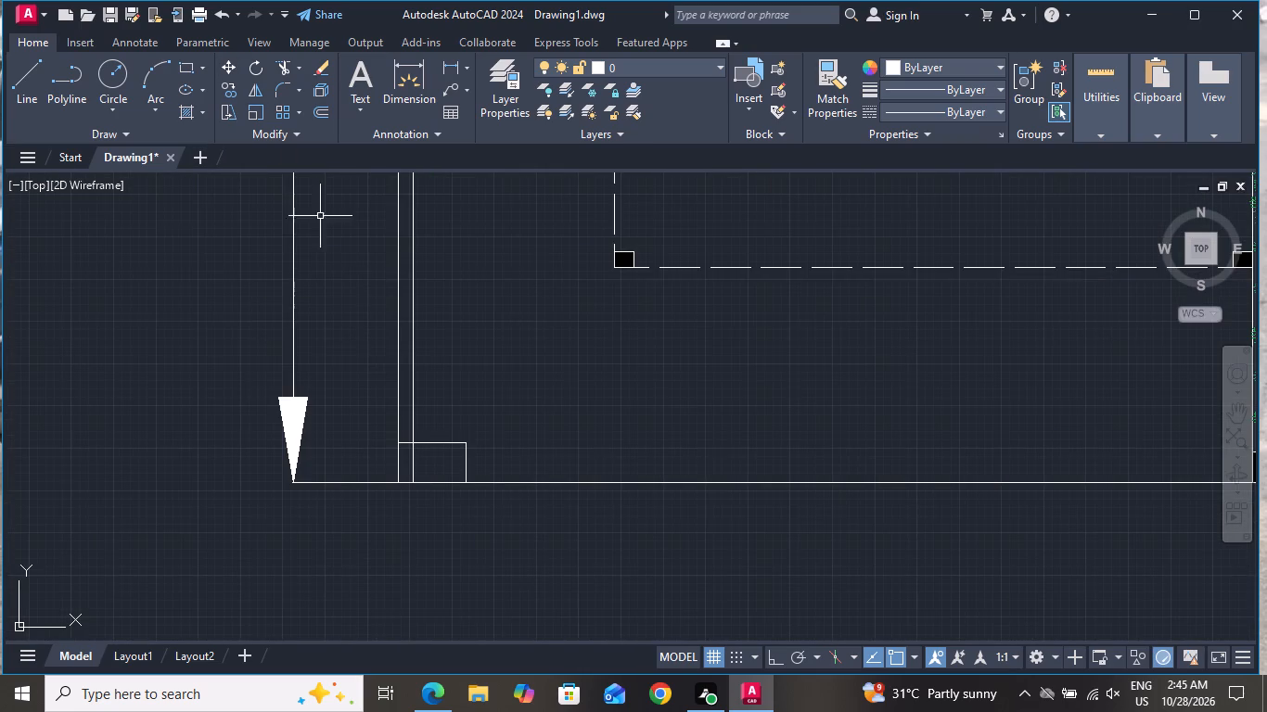
left_click(278, 70)
scroll(420, 462, "up", 2)
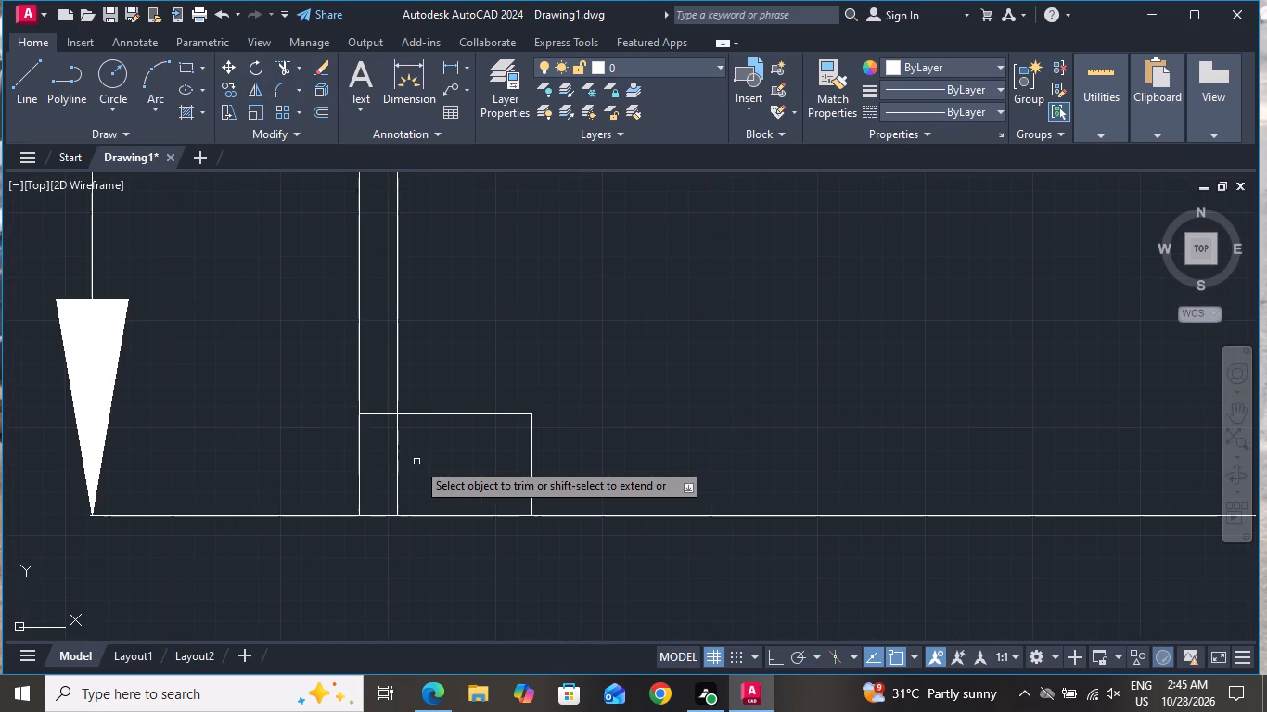
left_click(416, 462)
left_click(384, 462)
scroll(442, 487, "down", 2)
right_click(523, 395)
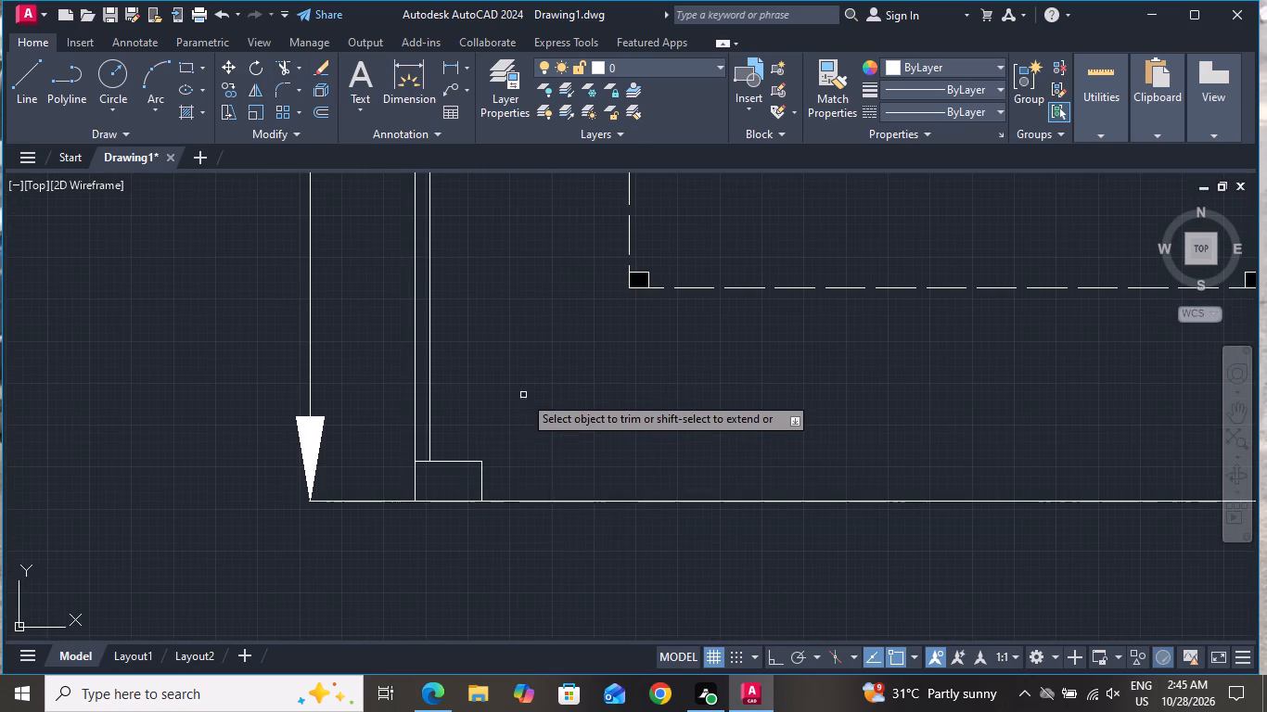
left_click(550, 426)
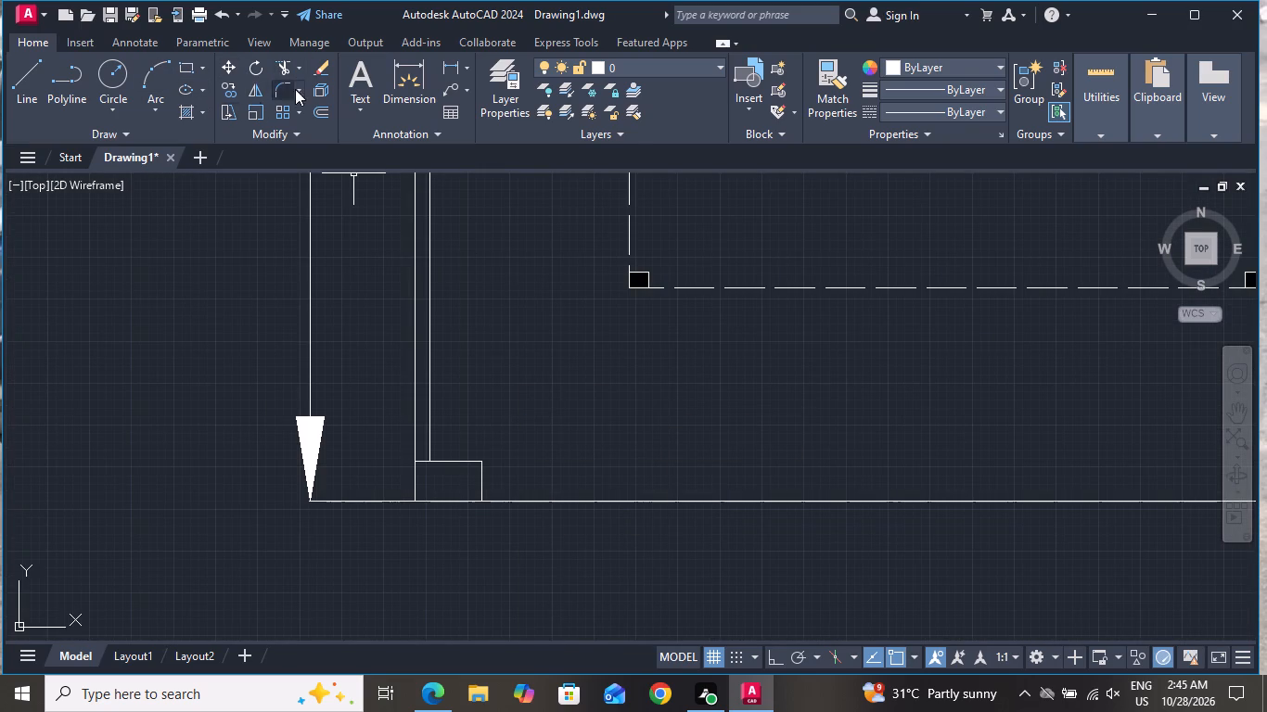
Fill the southwest gate pillar rectangle with a solid hatch in black (0,0,0).
left_click(186, 121)
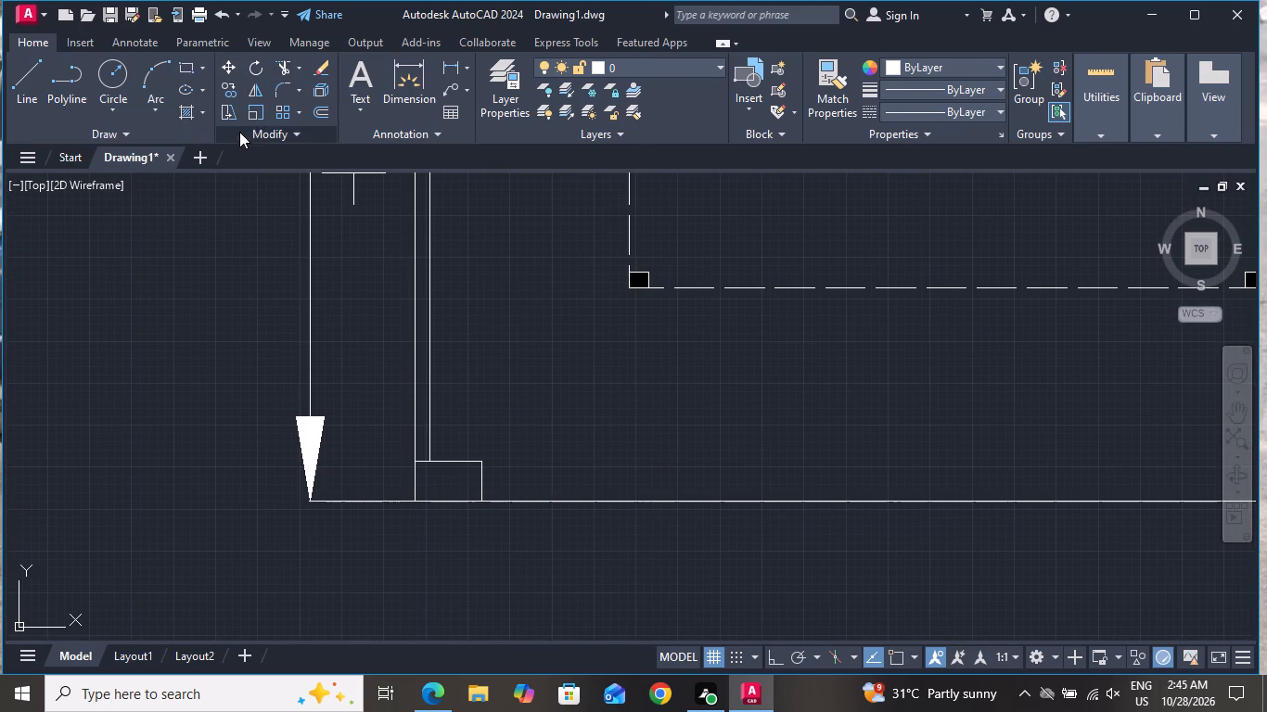
scroll(240, 103, "up", 16)
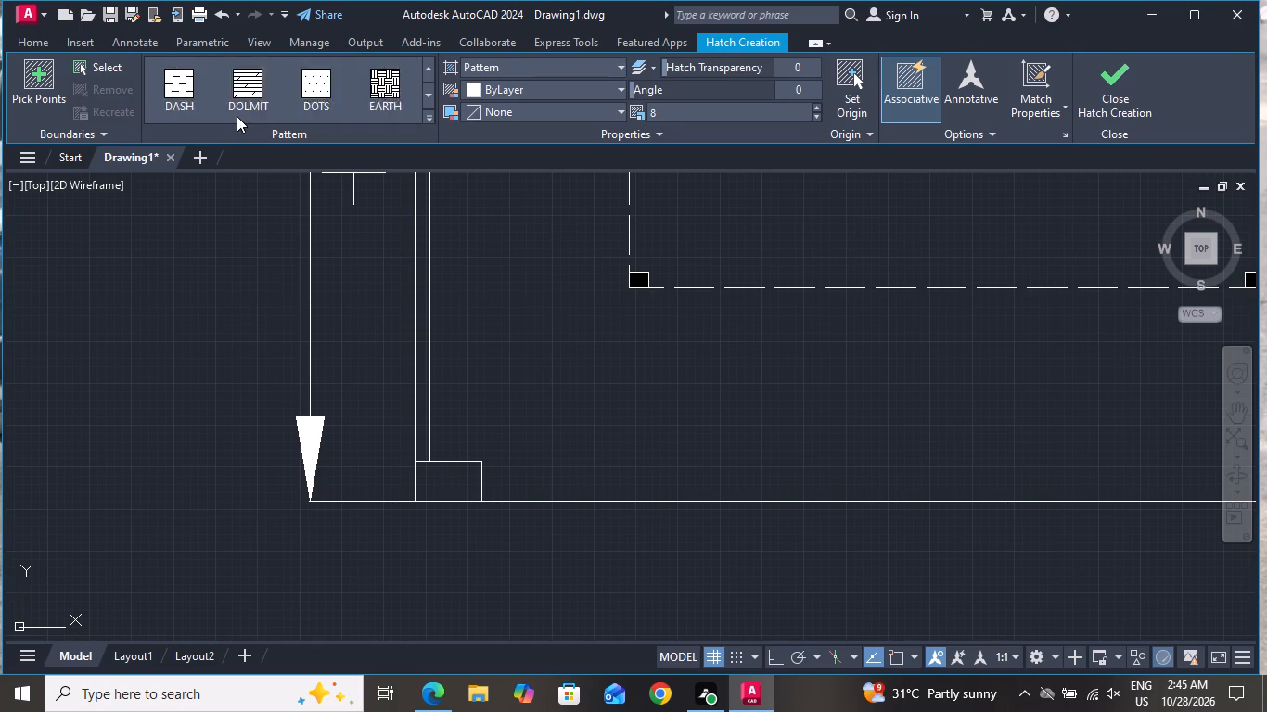
scroll(237, 116, "up", 9)
left_click(161, 87)
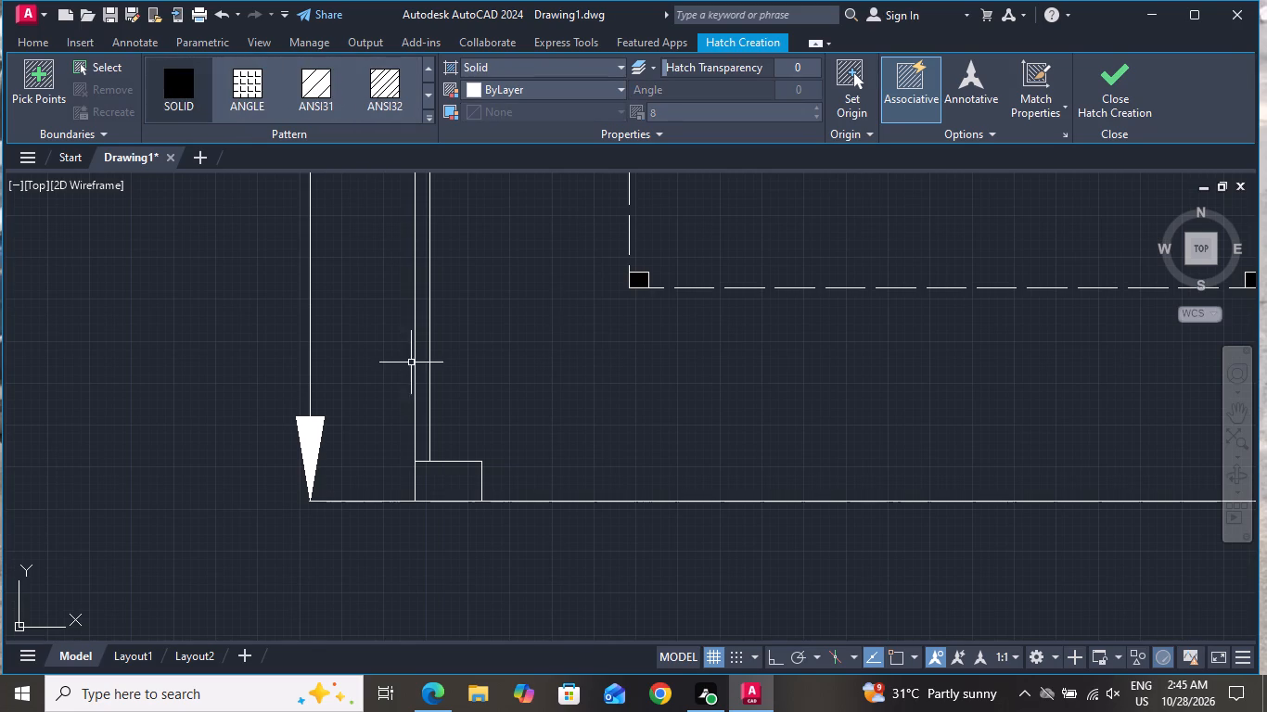
left_click(465, 490)
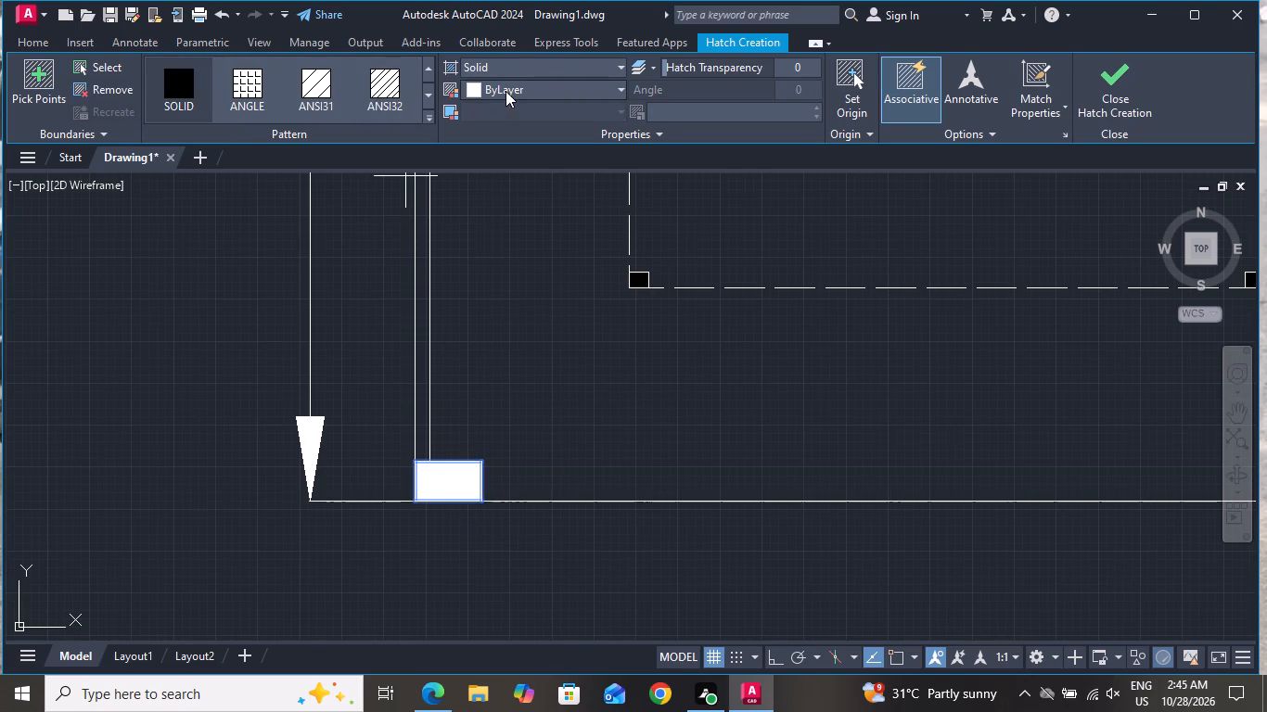
left_click(506, 91)
left_click(469, 149)
scroll(595, 439, "down", 2)
right_click(608, 490)
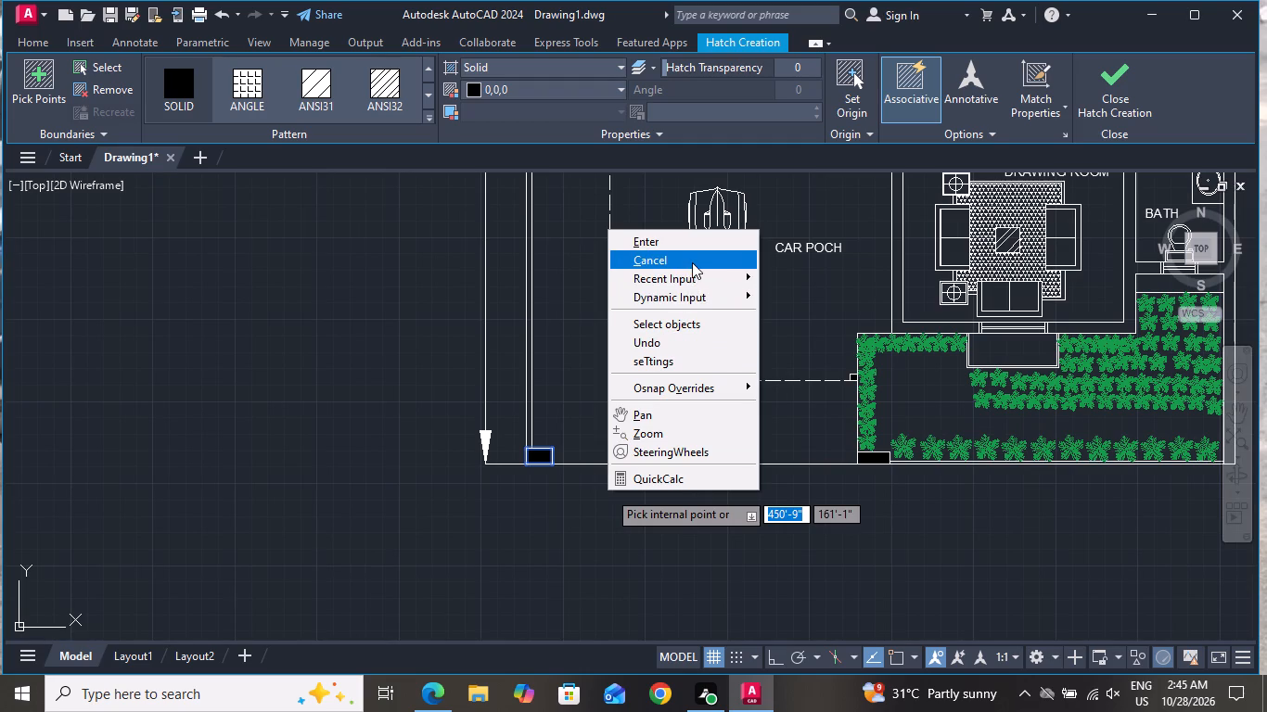
left_click(692, 263)
Copy the CAR POCH label about 7'-8" west and 14'-8" south, just below the southern boundary line between the gate pillars.
left_click(824, 248)
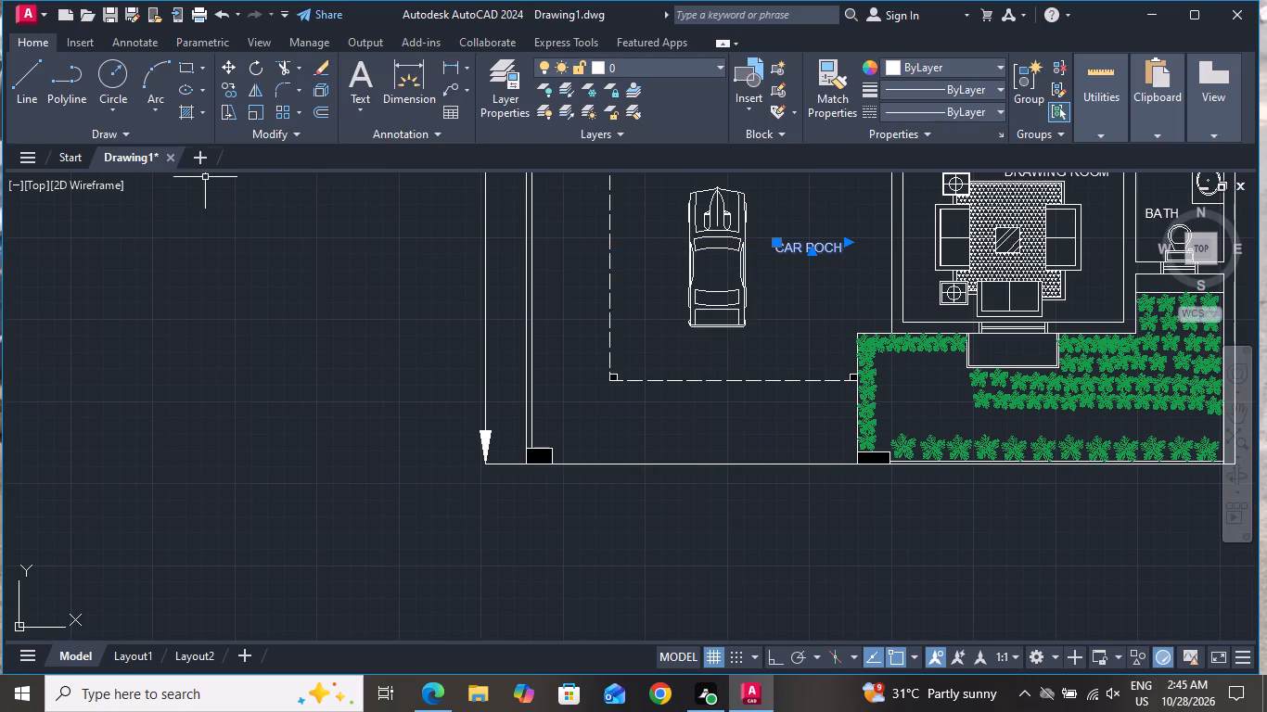
left_click(224, 91)
left_click(802, 266)
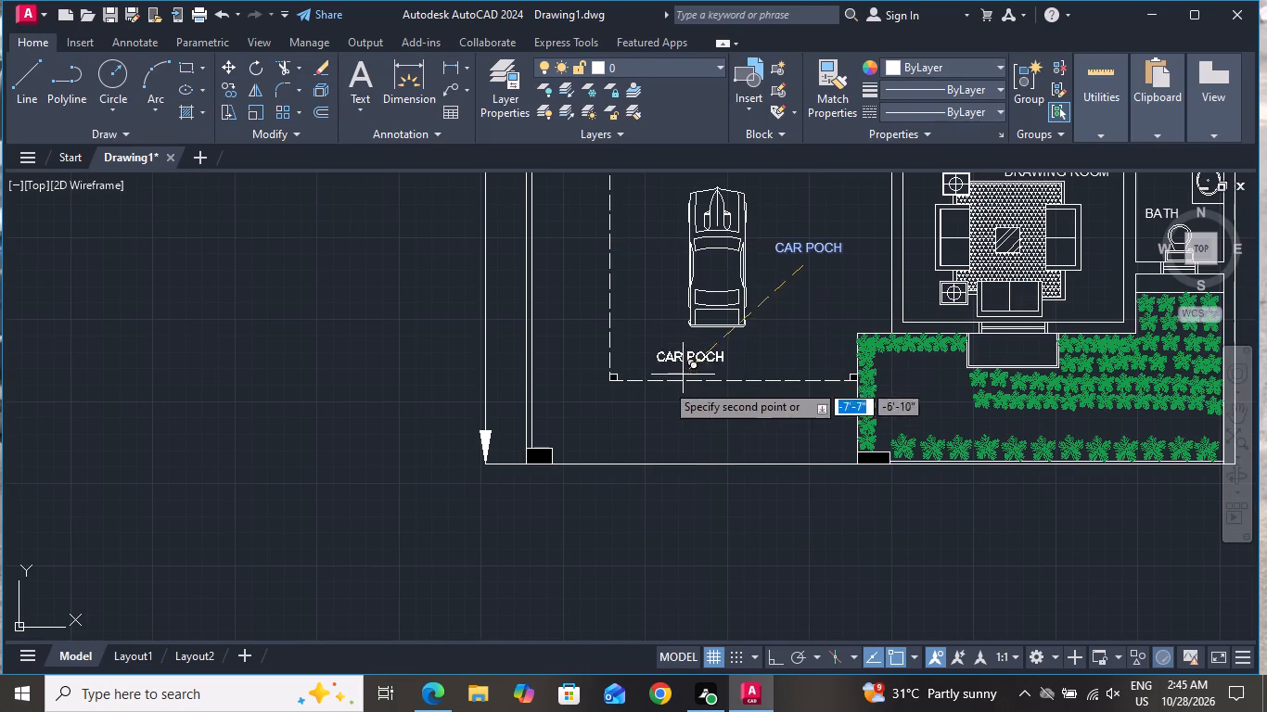
scroll(636, 452, "up", 2)
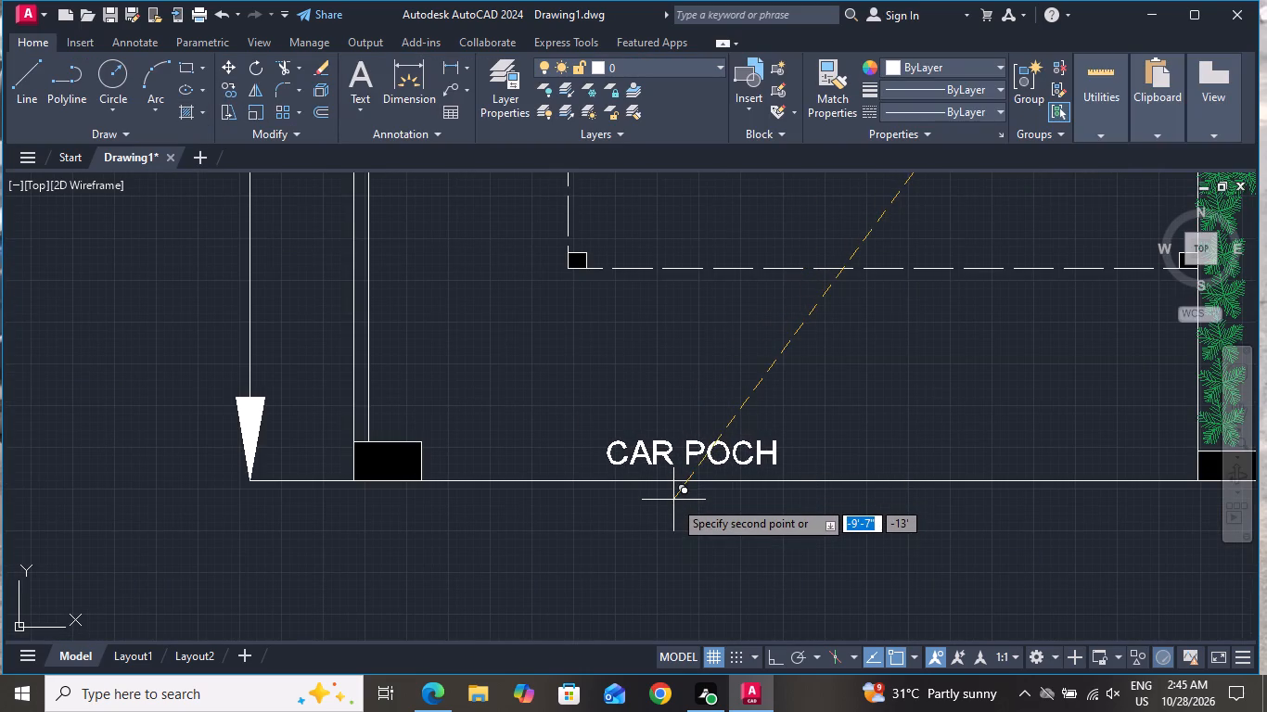
left_click(749, 564)
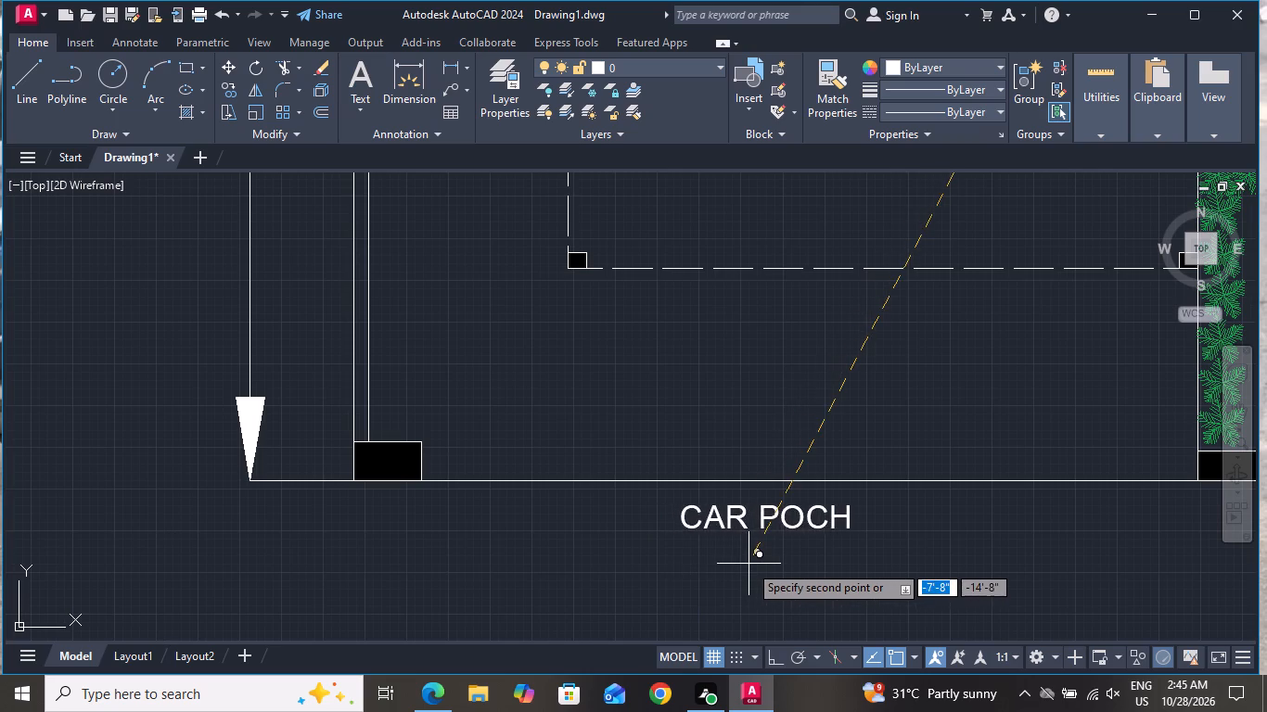
right_click(757, 561)
left_click(836, 331)
Change the text of the copied label below the southern boundary line to MAIN GATE.
scroll(844, 510, "up", 1)
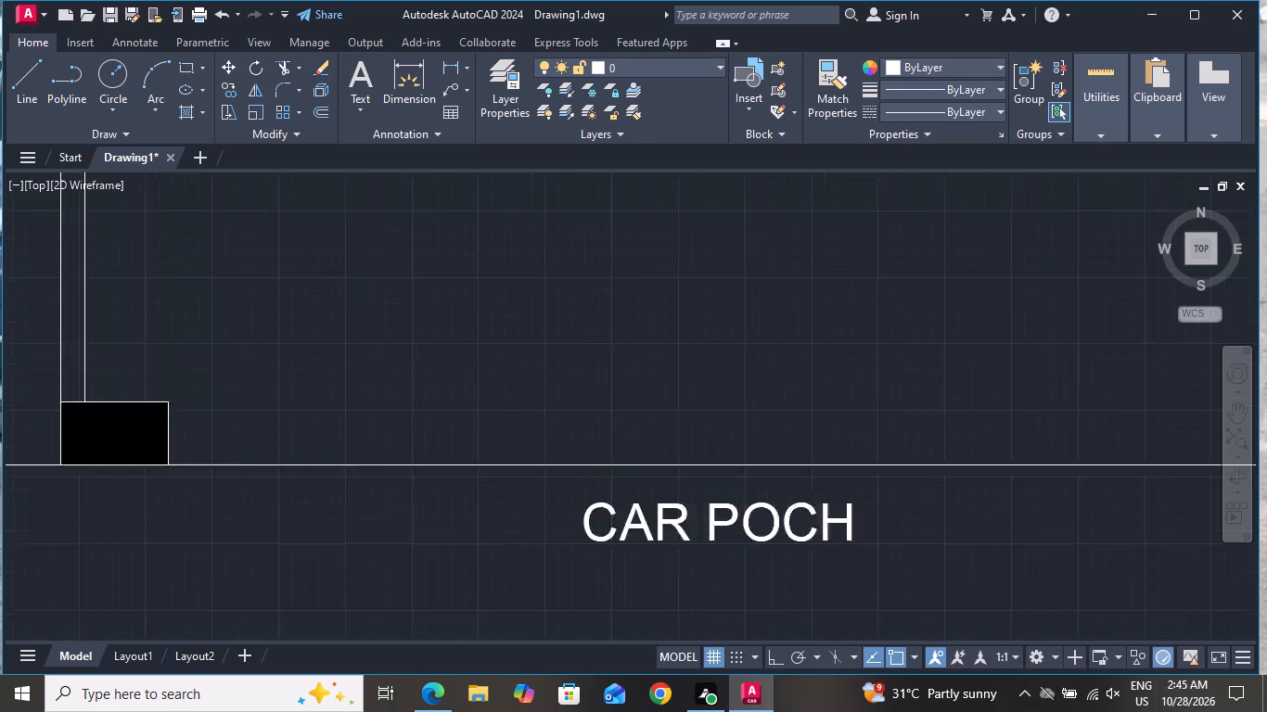
scroll(844, 510, "up", 1)
triple_click(852, 508)
left_click(853, 509)
triple_click(854, 515)
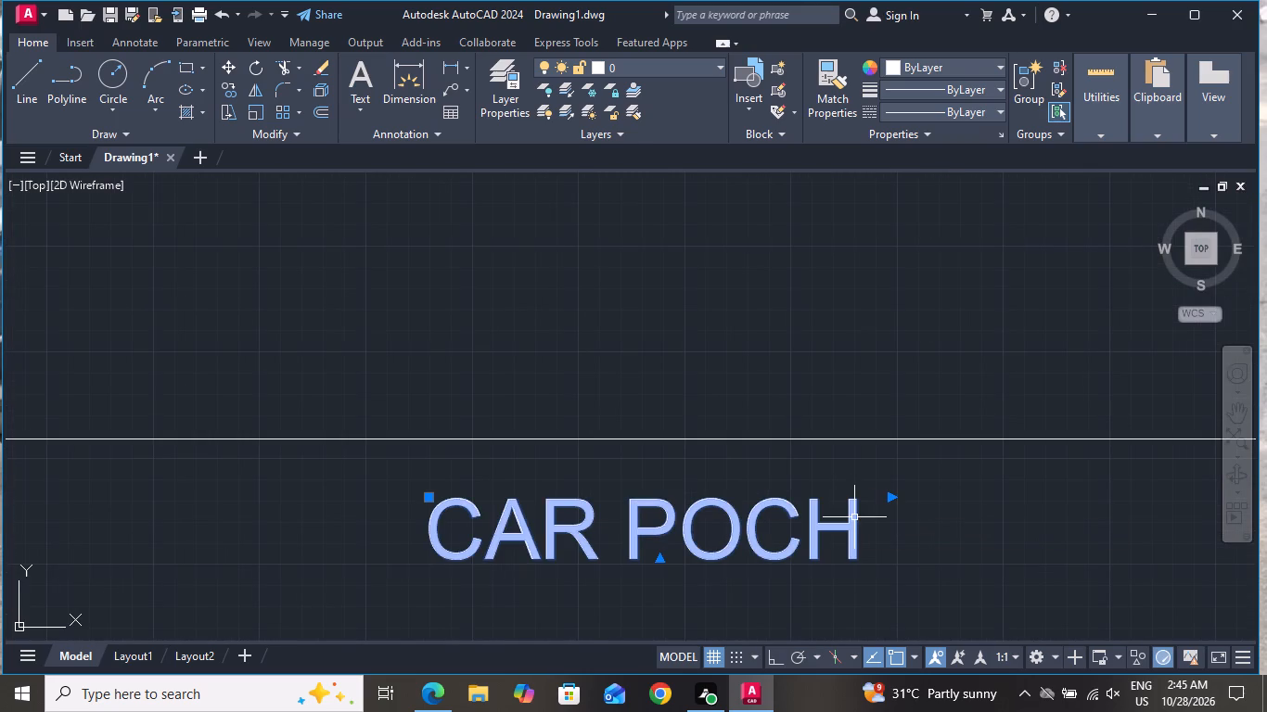
triple_click(854, 517)
left_click(854, 517)
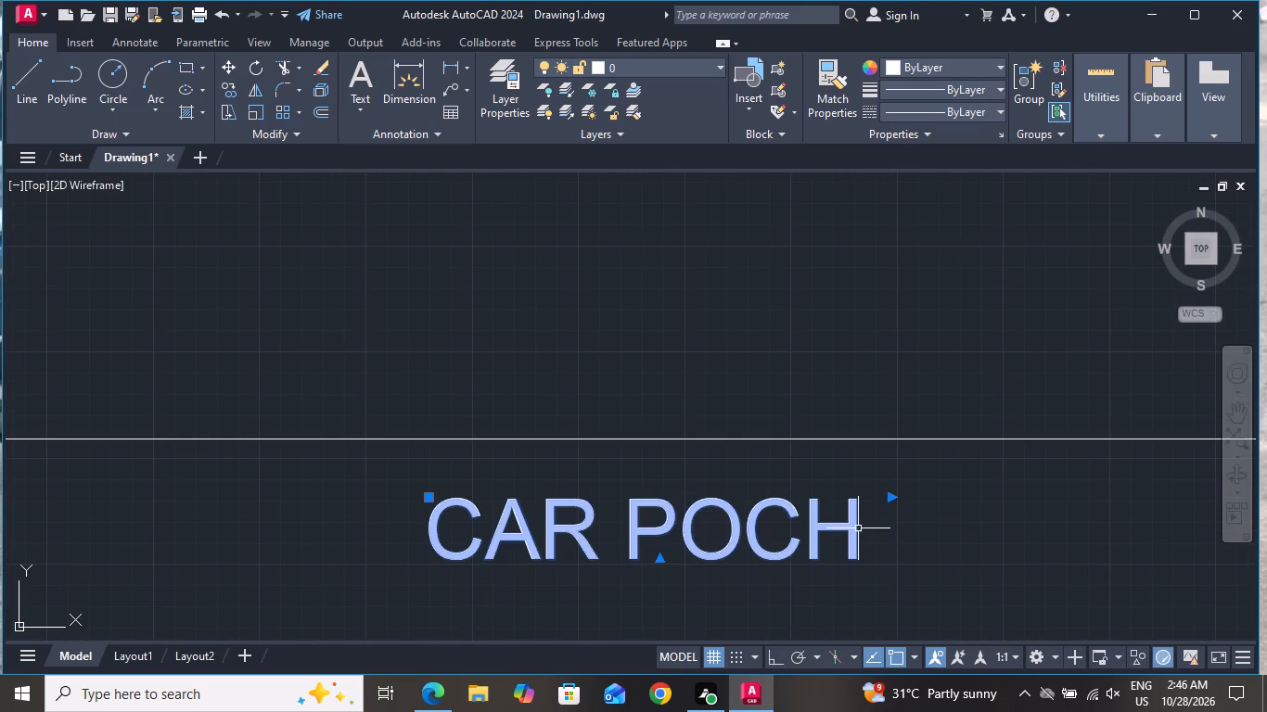
triple_click(858, 528)
left_click(858, 528)
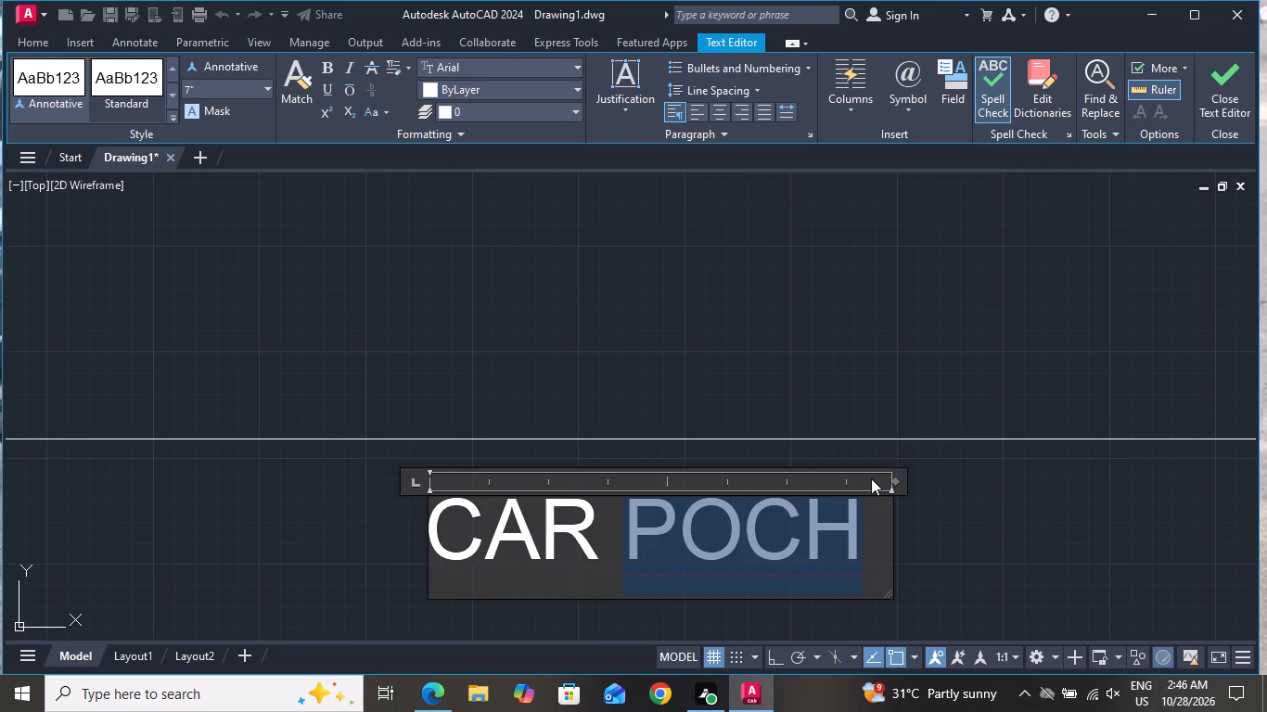
key("BackSpace")
key("BackSpace")
key("BackSpace")
key("BackSpace")
key("BackSpace")
key("BackSpace")
key("BackSpace")
key("BackSpace")
key("BackSpace")
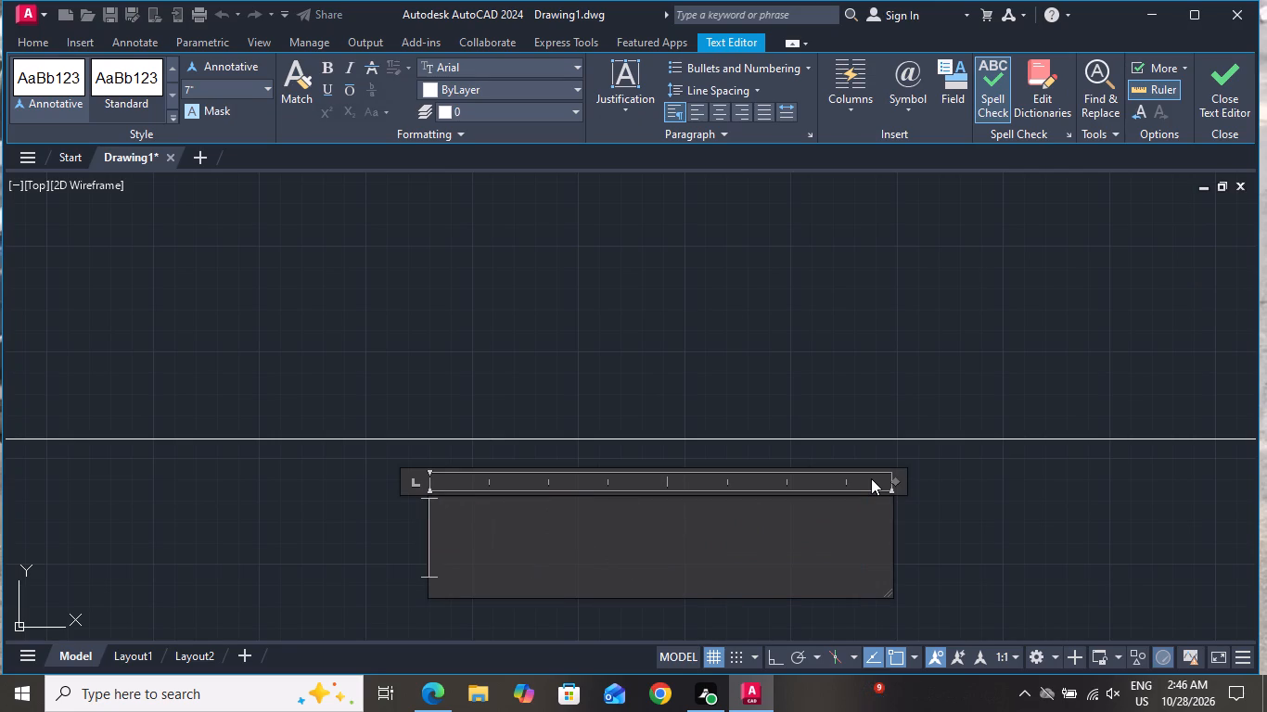
type("MAIN")
key("space")
type("GATE")
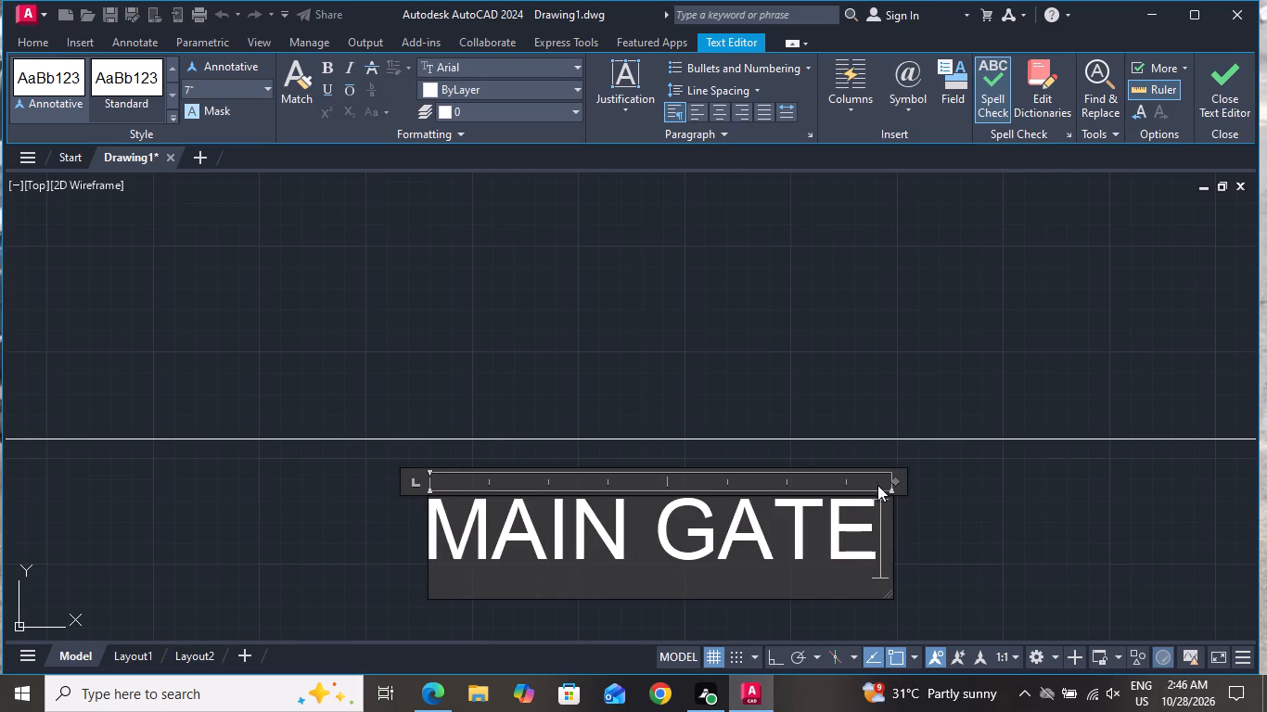
left_click(992, 514)
Copy the MAIN GATE label about 20'-6" east and 8'-3" north, into the small rectangle south of the drawing room.
scroll(684, 540, "down", 3)
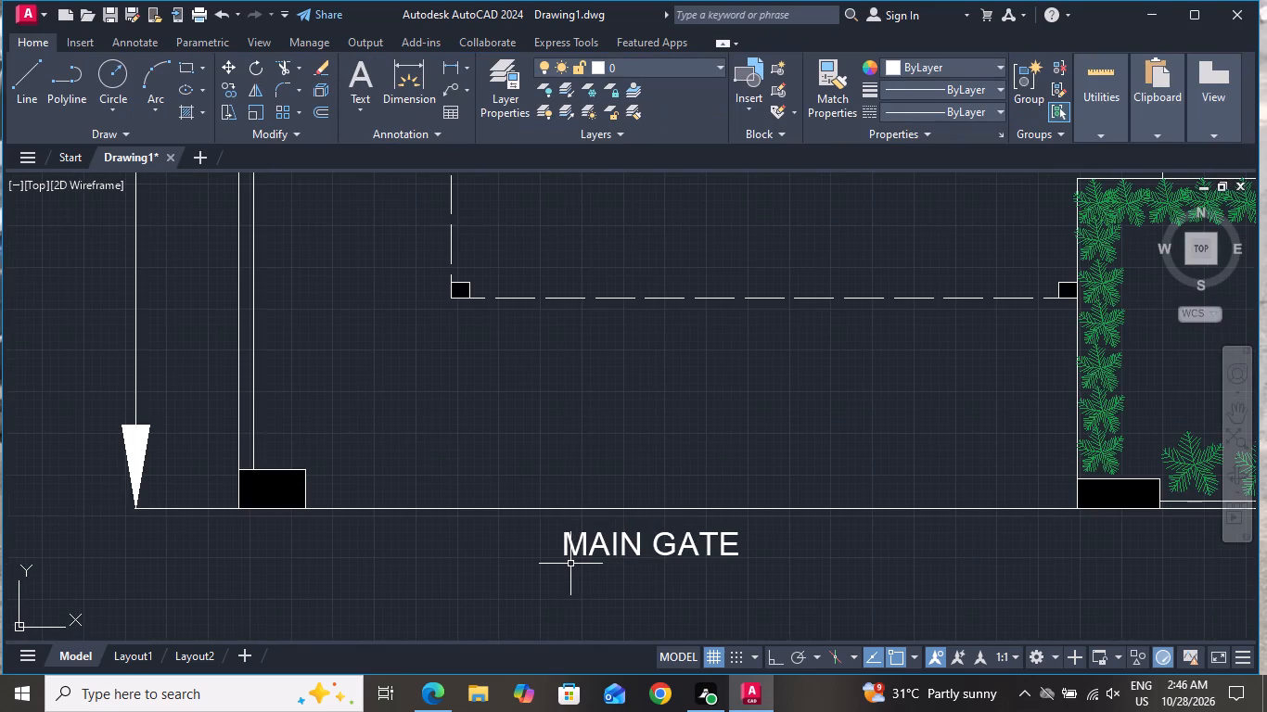
scroll(622, 609, "down", 2)
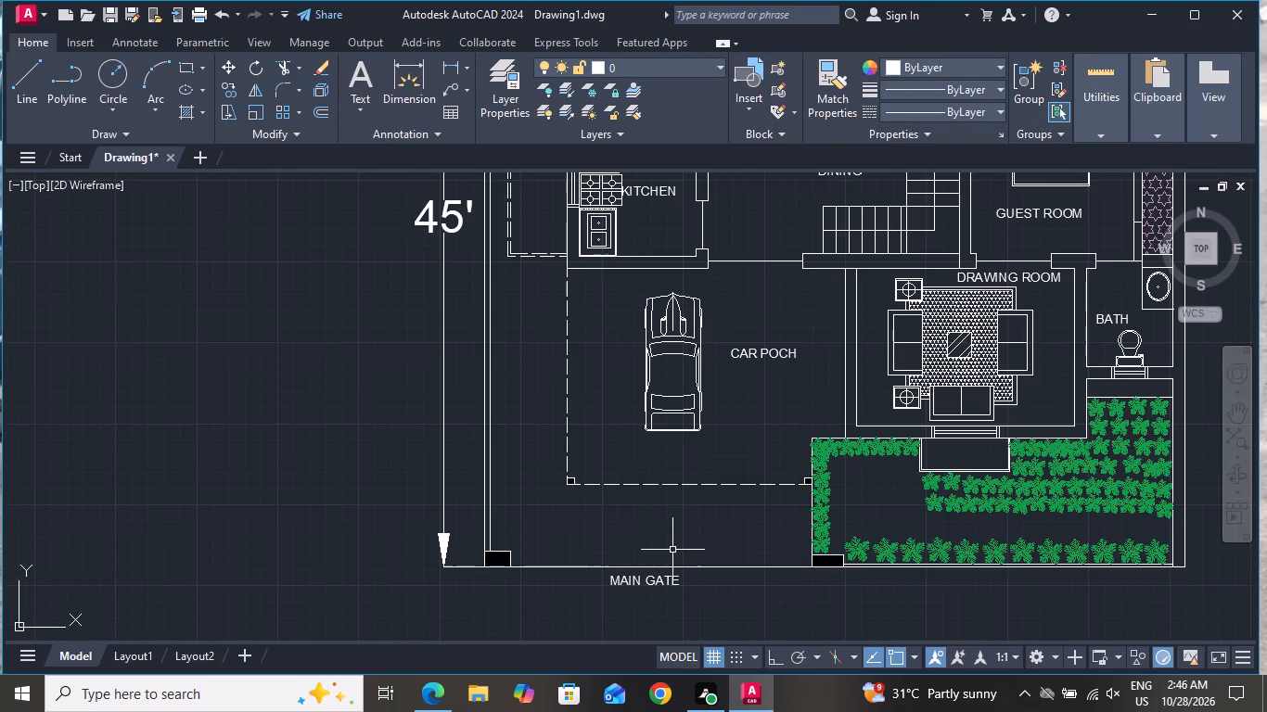
scroll(795, 490, "down", 1)
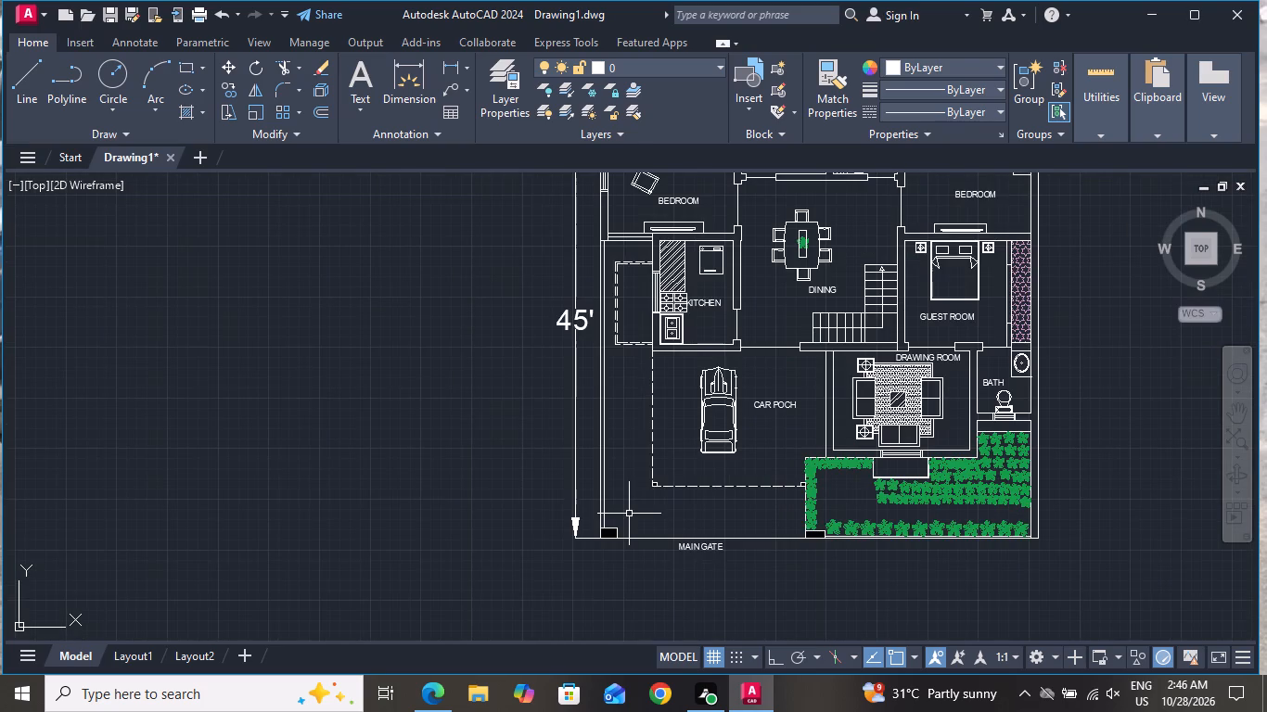
scroll(692, 557, "up", 2)
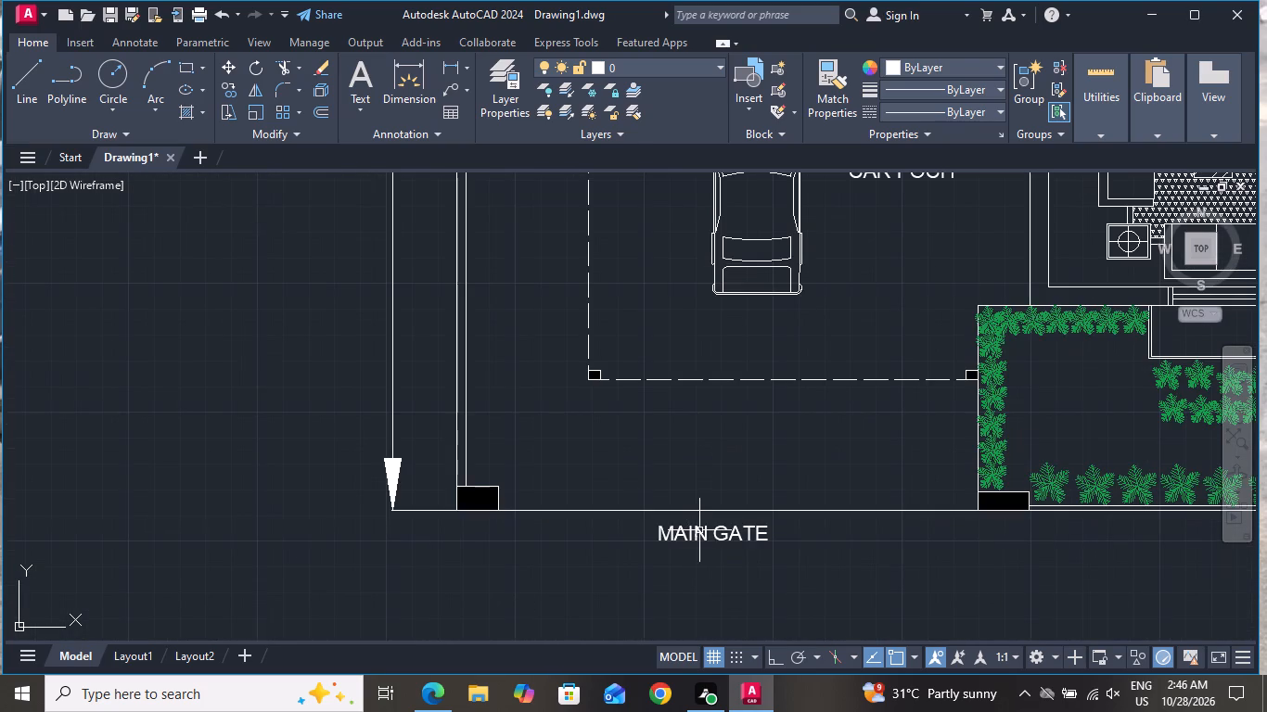
left_click(699, 529)
left_click(228, 88)
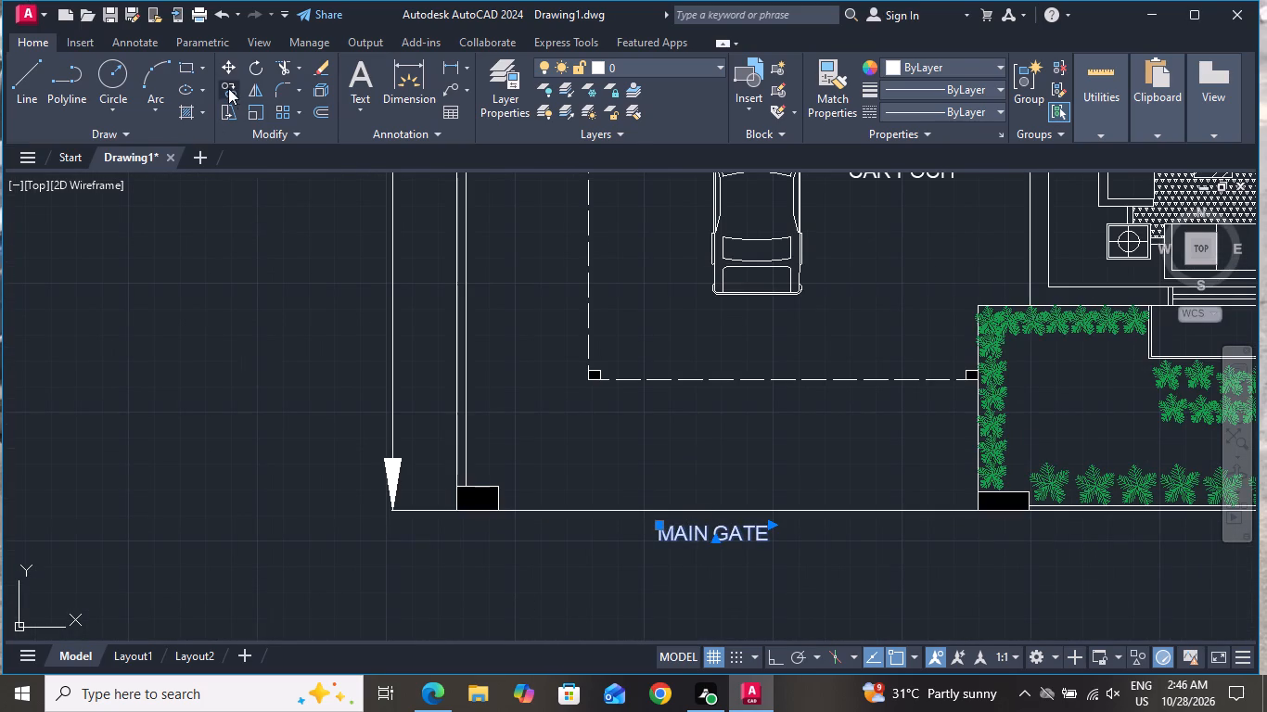
left_click(720, 564)
scroll(483, 573, "down", 2)
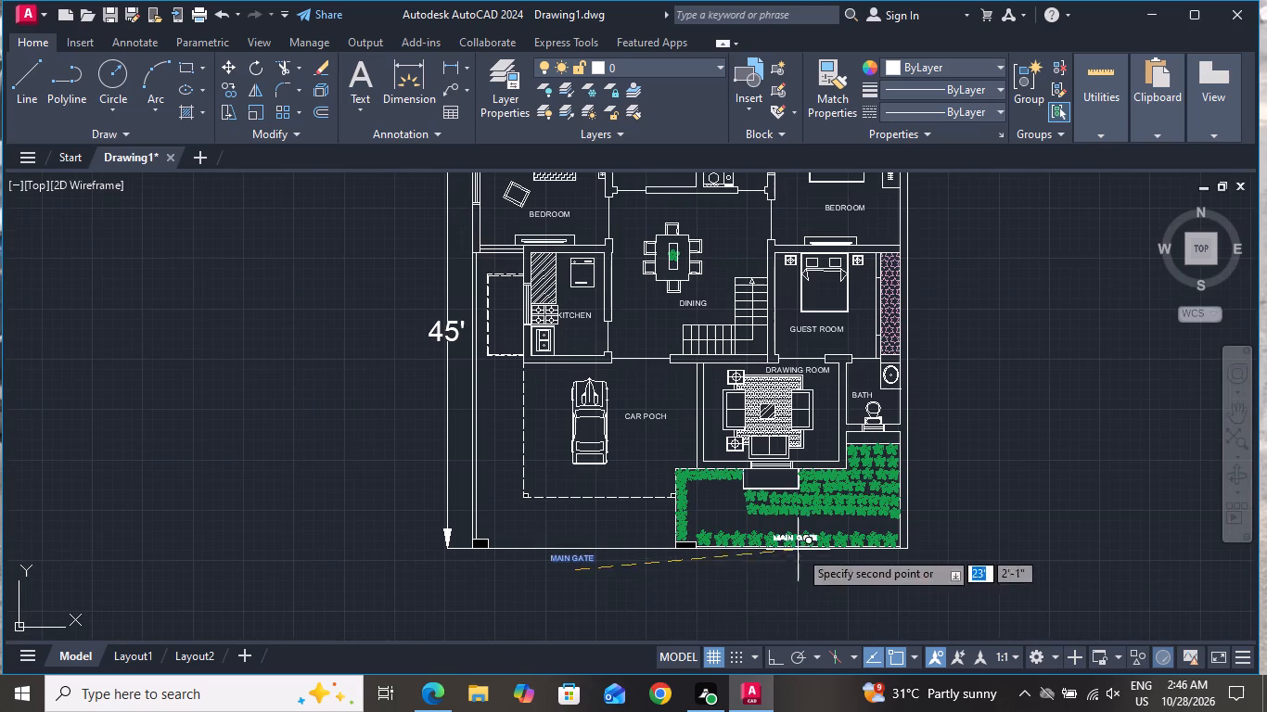
scroll(766, 503, "up", 4)
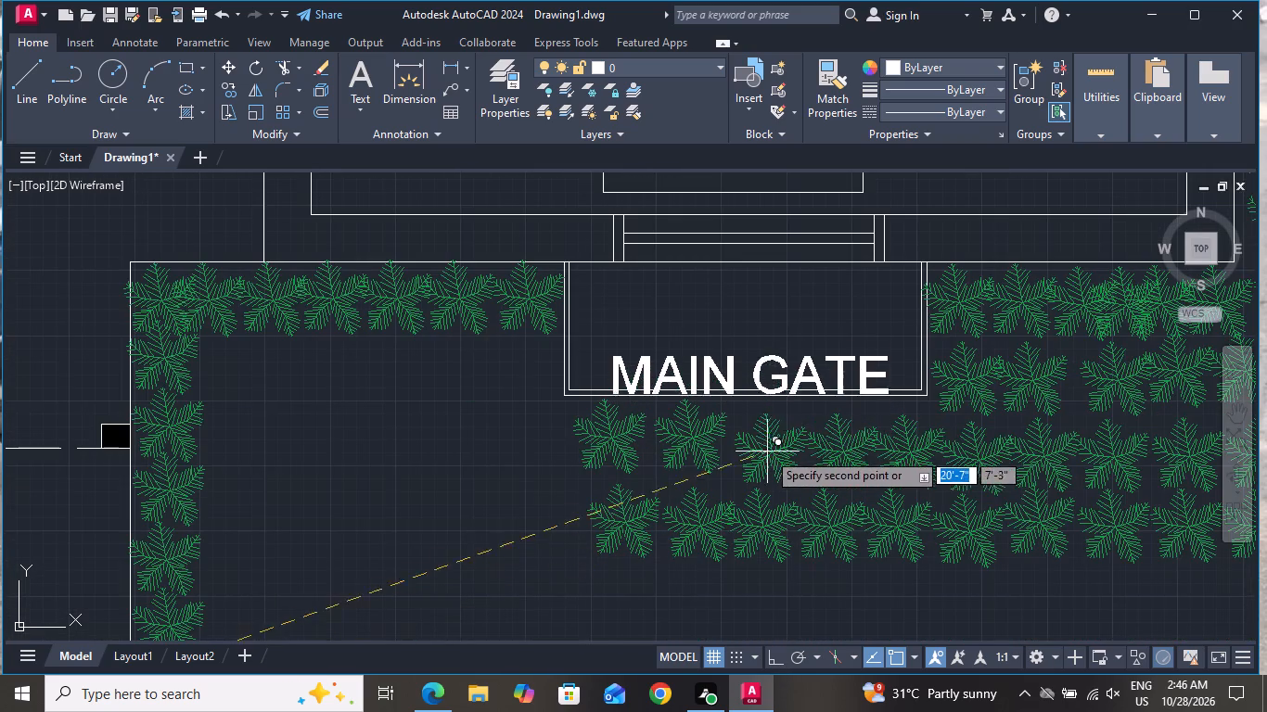
left_click(761, 404)
right_click(761, 405)
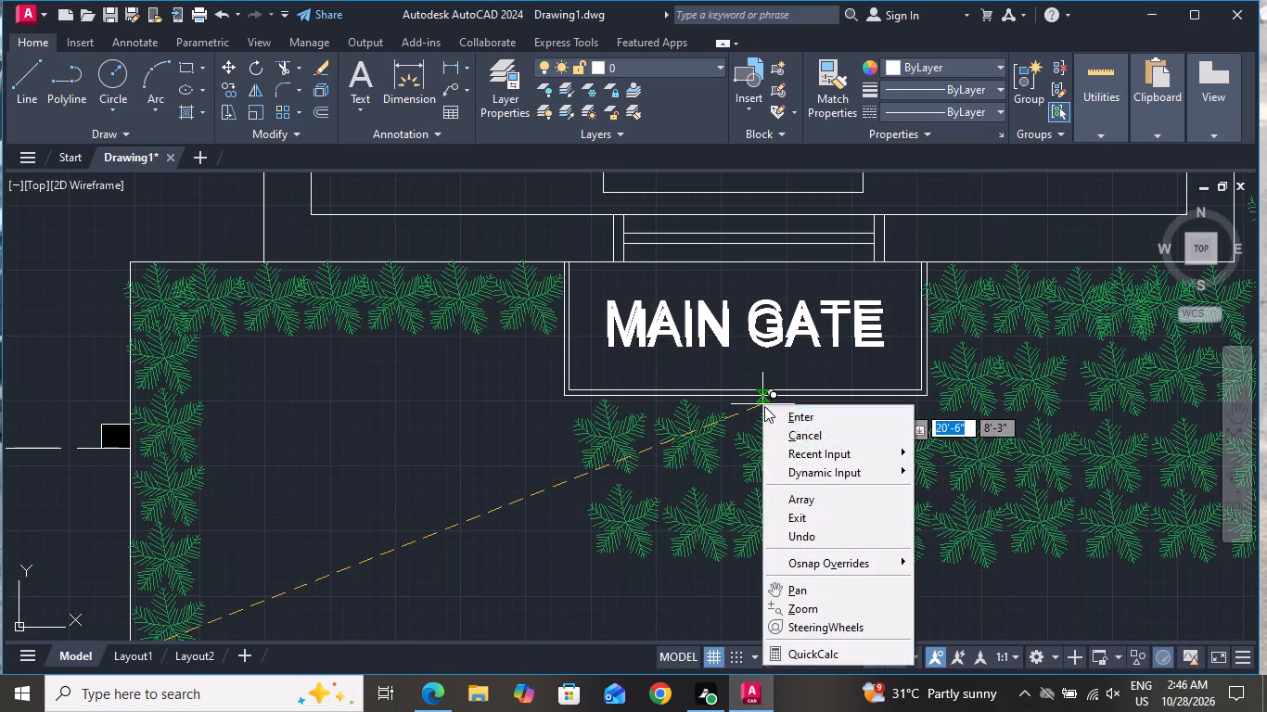
left_click(798, 434)
Change the text of the copied label in the rectangle south of the drawing room to BALCONY.
double_click(879, 318)
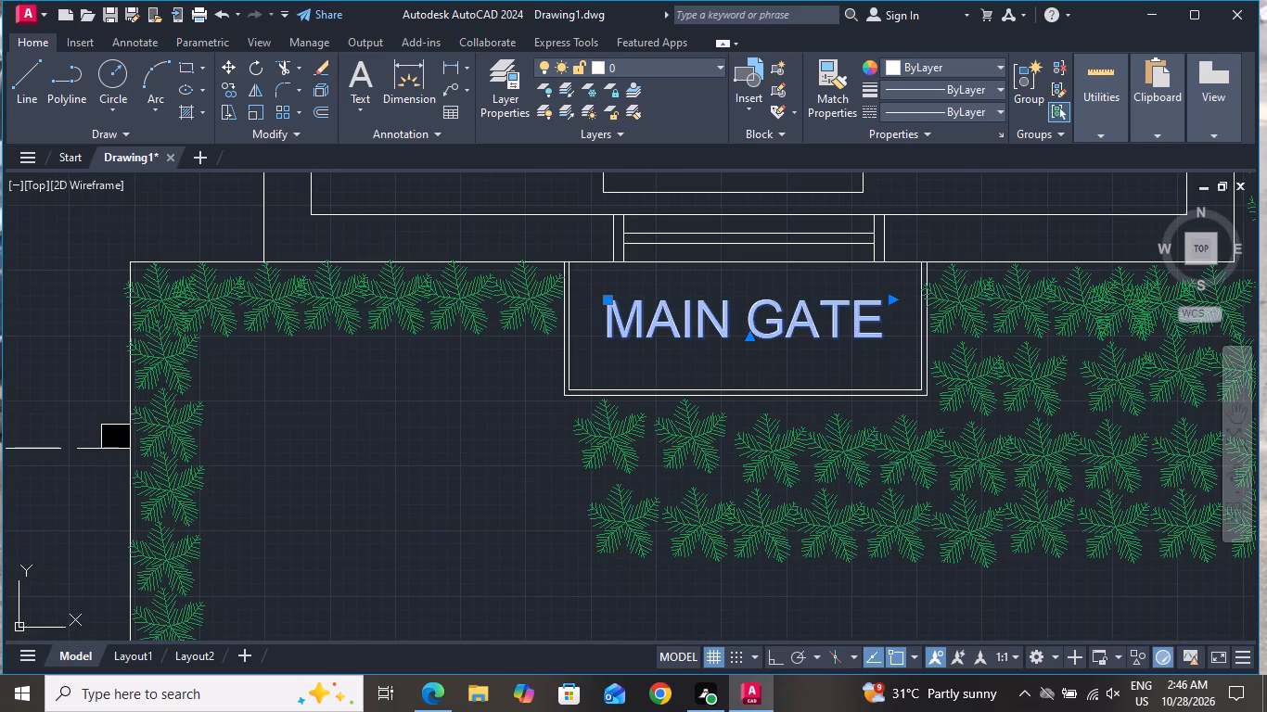
key("BackSpace")
key("BackSpace")
key("BackSpace")
key("BackSpace")
key("BackSpace")
key("BackSpace")
key("BackSpace")
key("BackSpace")
key("BackSpace")
key("BackSpace")
key("BackSpace")
key("BackSpace")
key("BackSpace")
key("BackSpace")
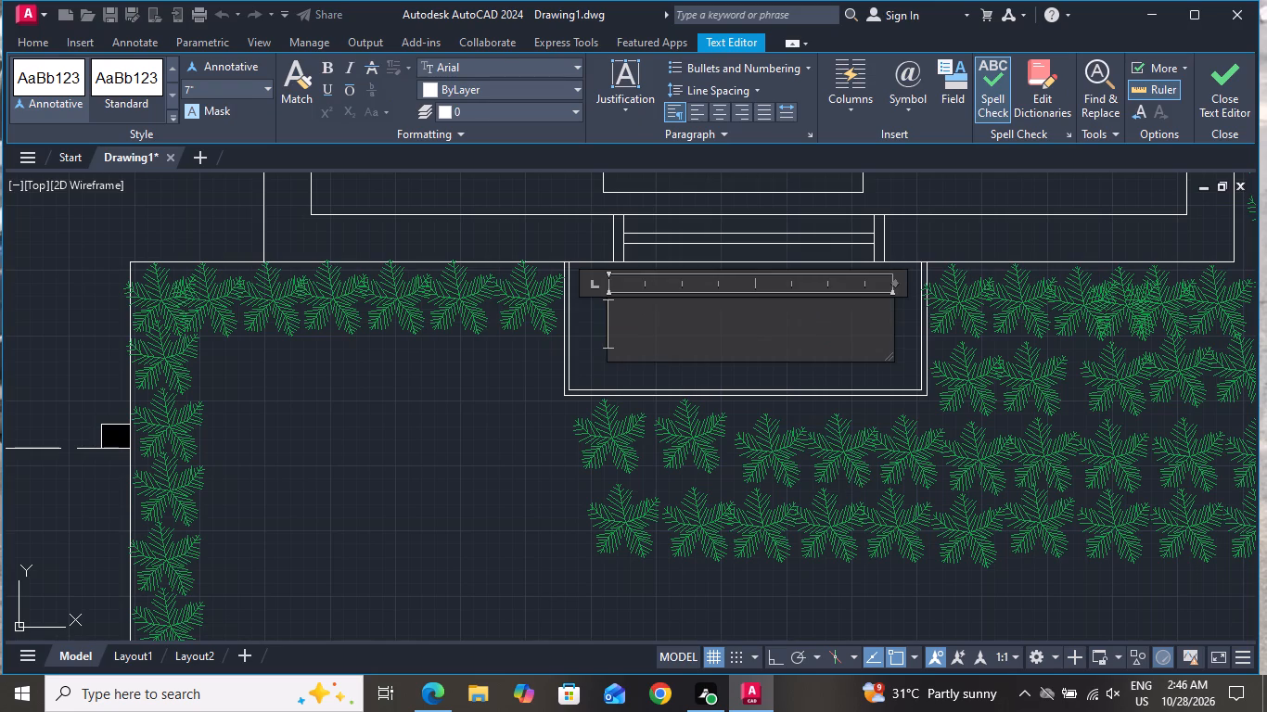
type("BA")
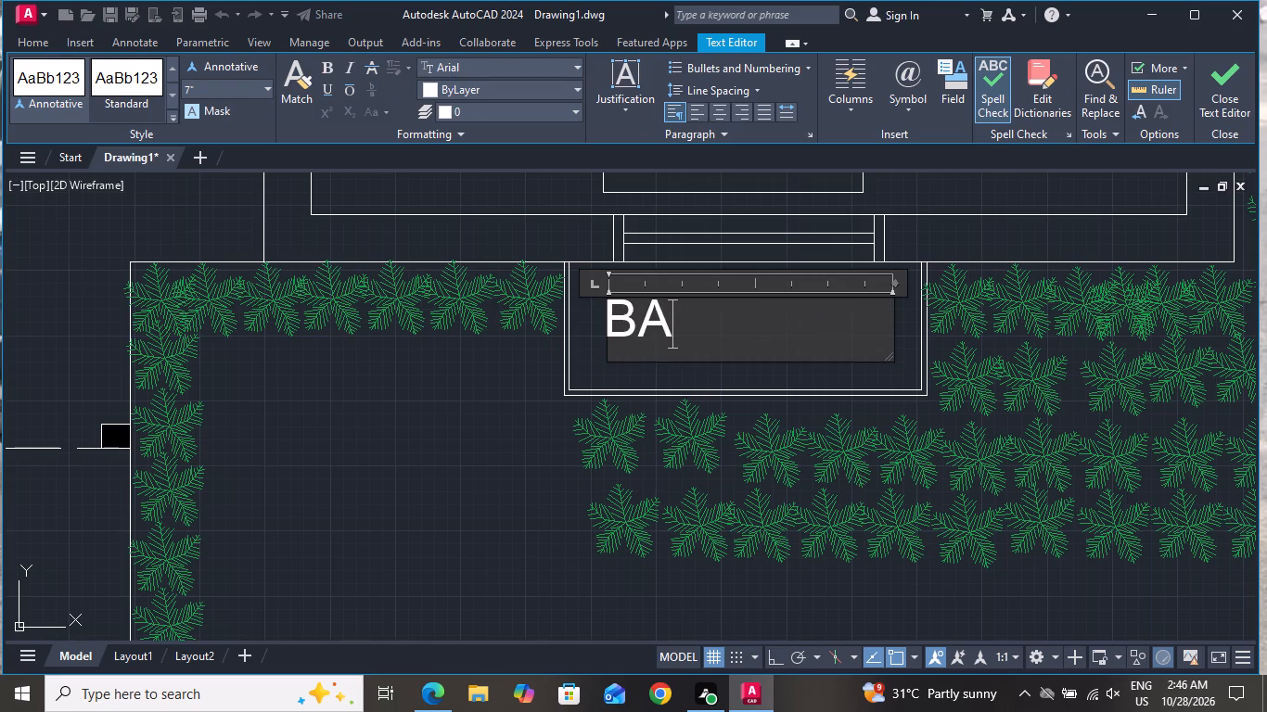
type("LC")
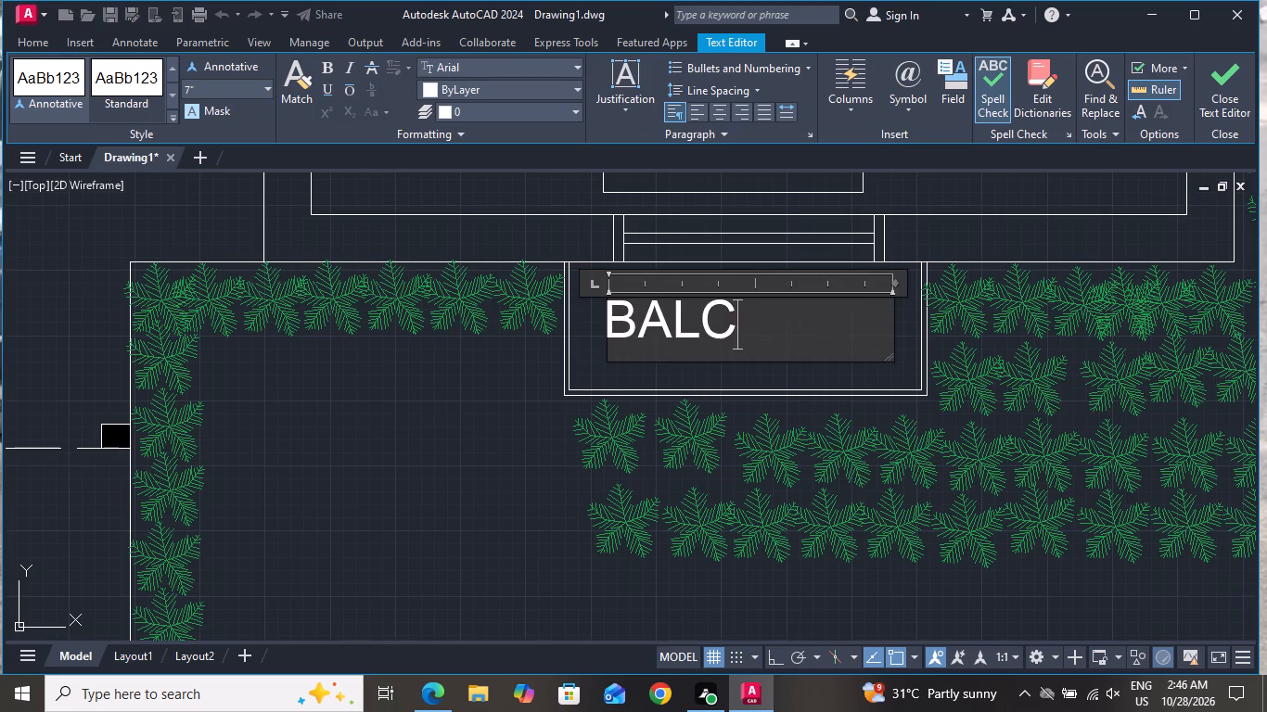
type("ONY")
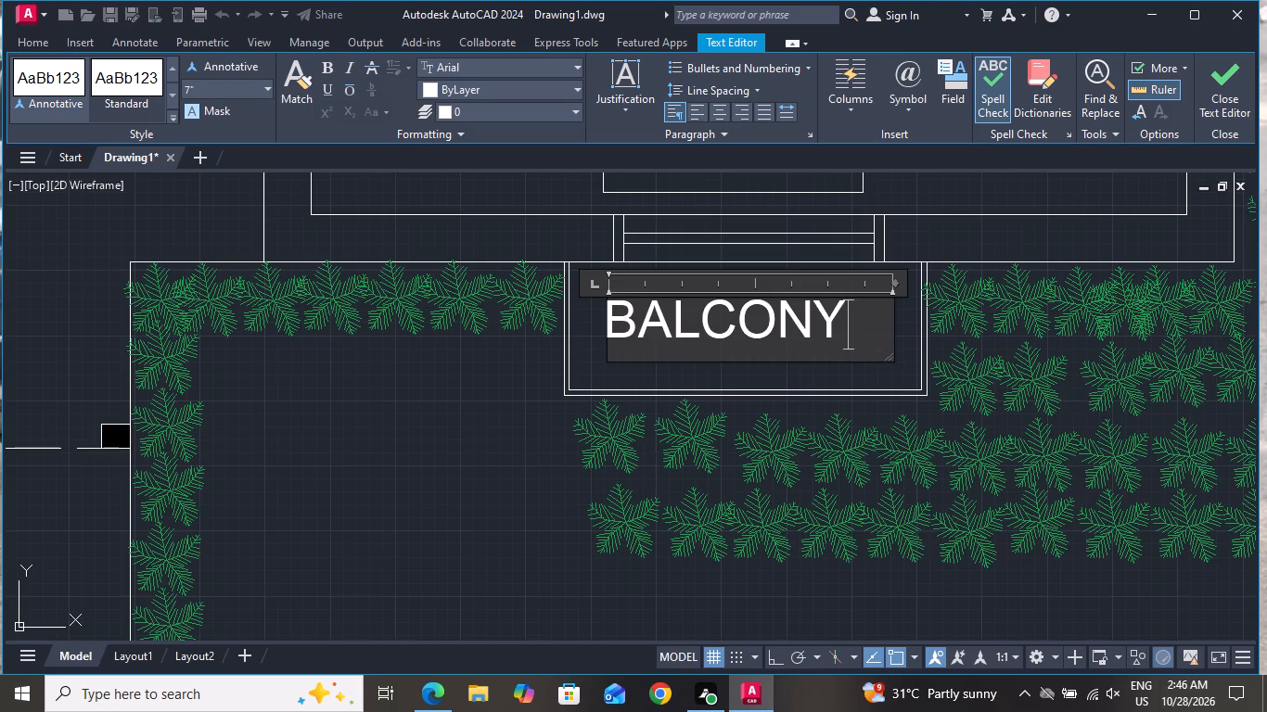
left_click(473, 519)
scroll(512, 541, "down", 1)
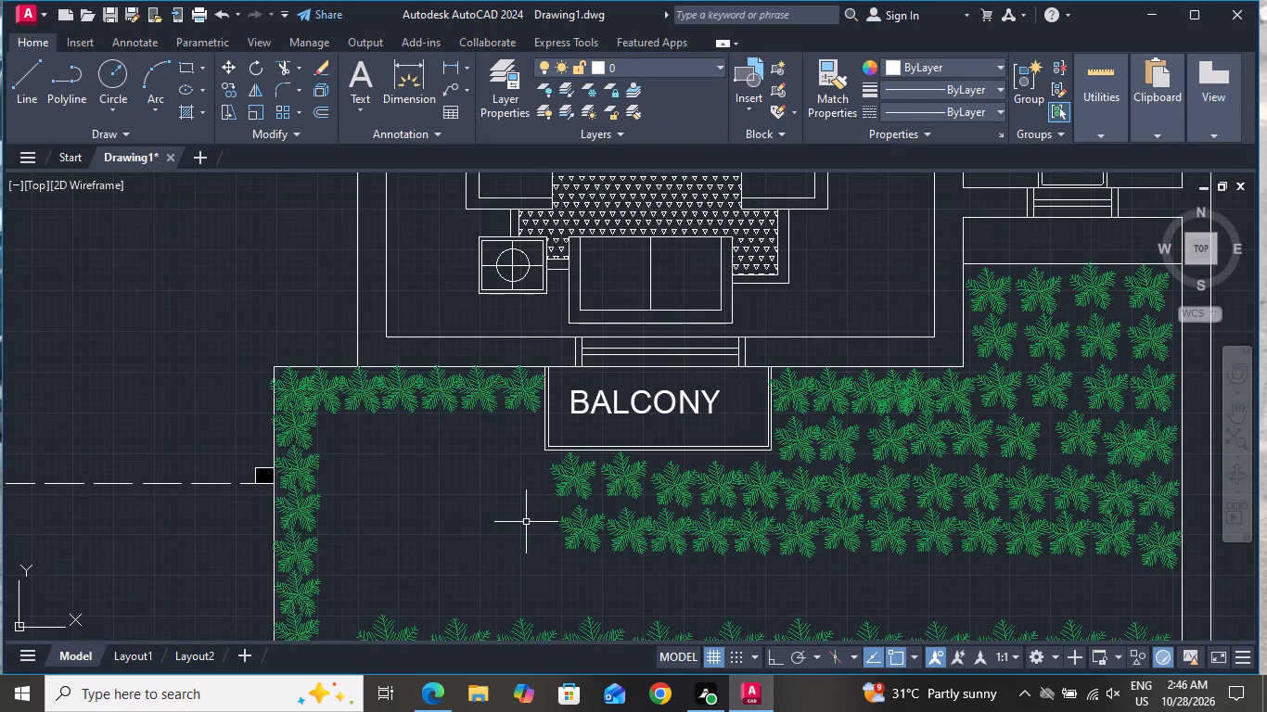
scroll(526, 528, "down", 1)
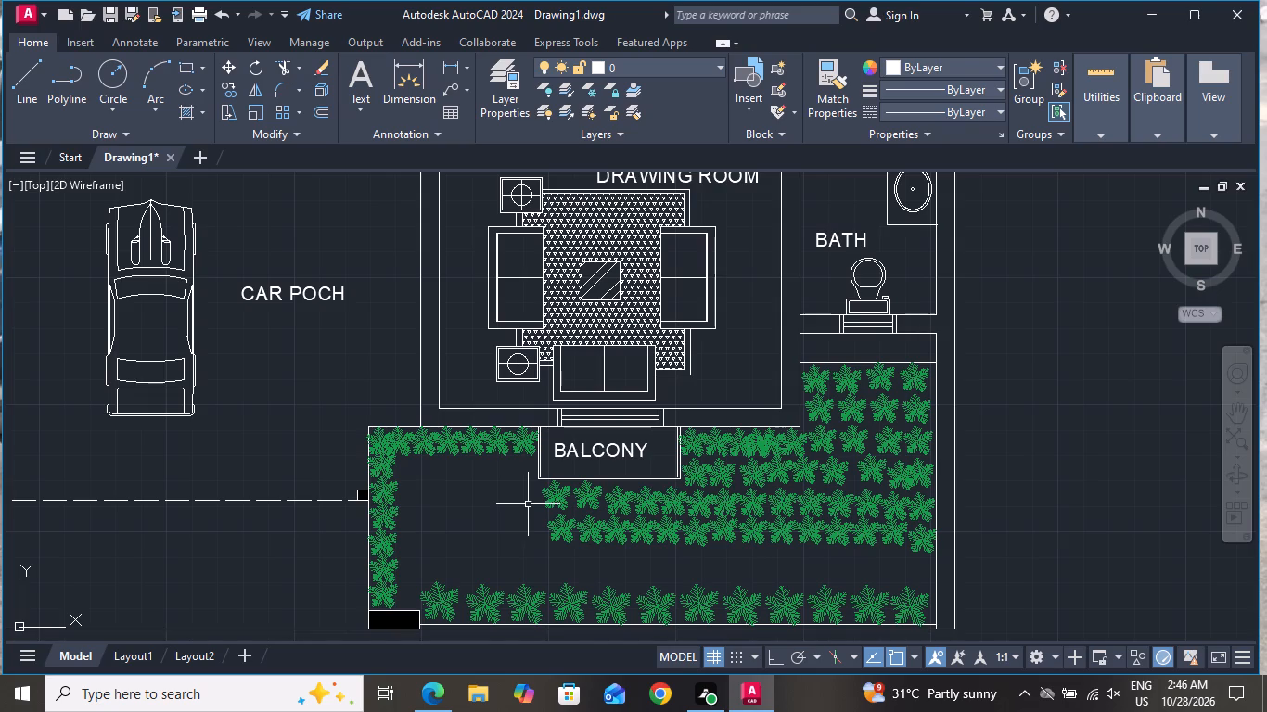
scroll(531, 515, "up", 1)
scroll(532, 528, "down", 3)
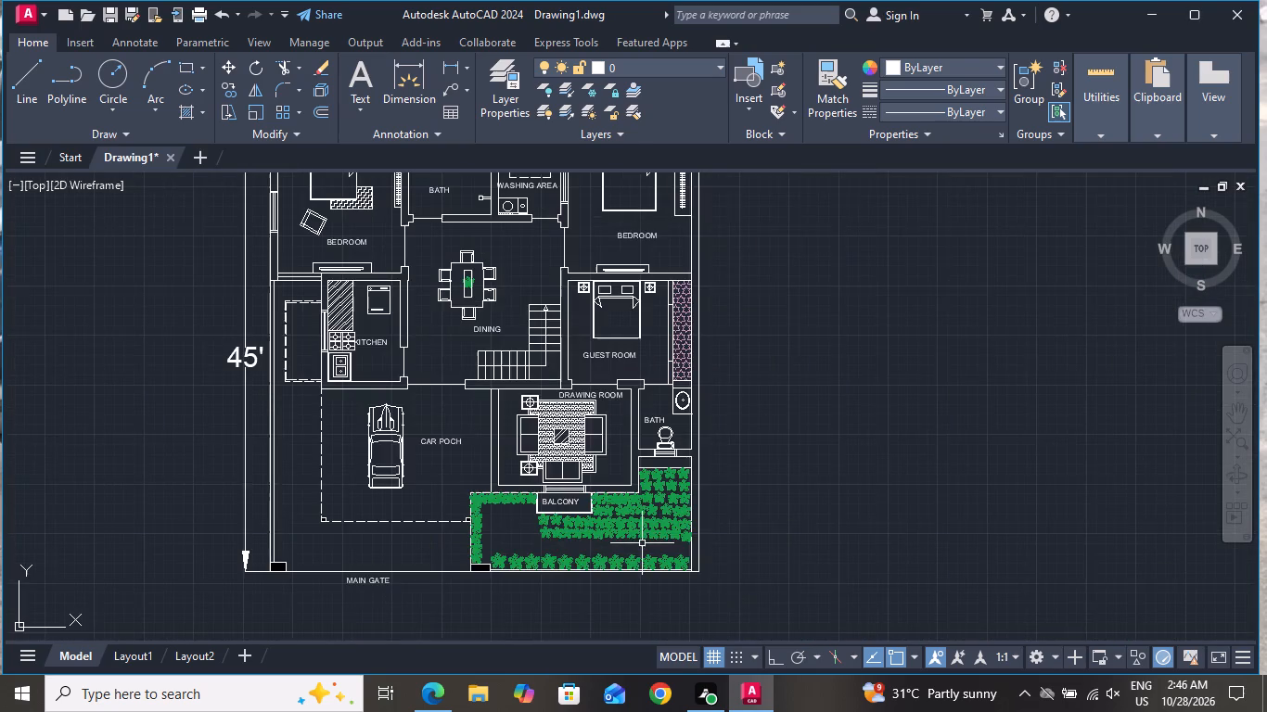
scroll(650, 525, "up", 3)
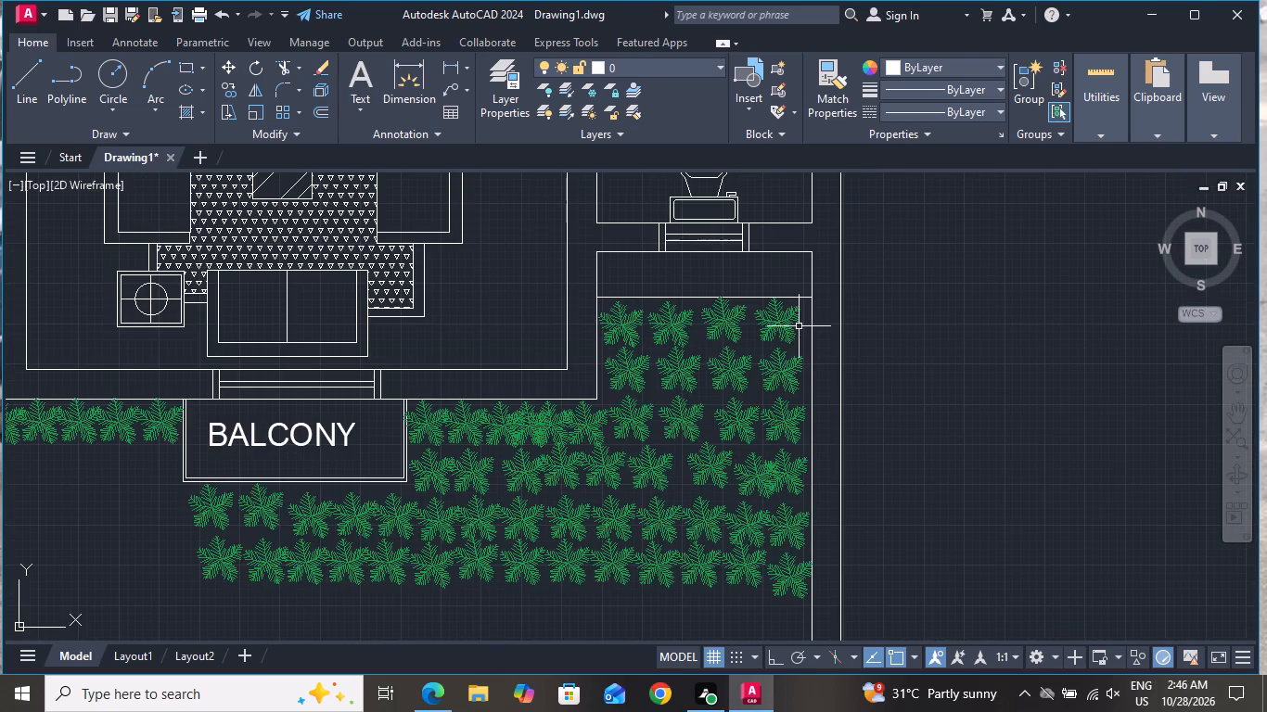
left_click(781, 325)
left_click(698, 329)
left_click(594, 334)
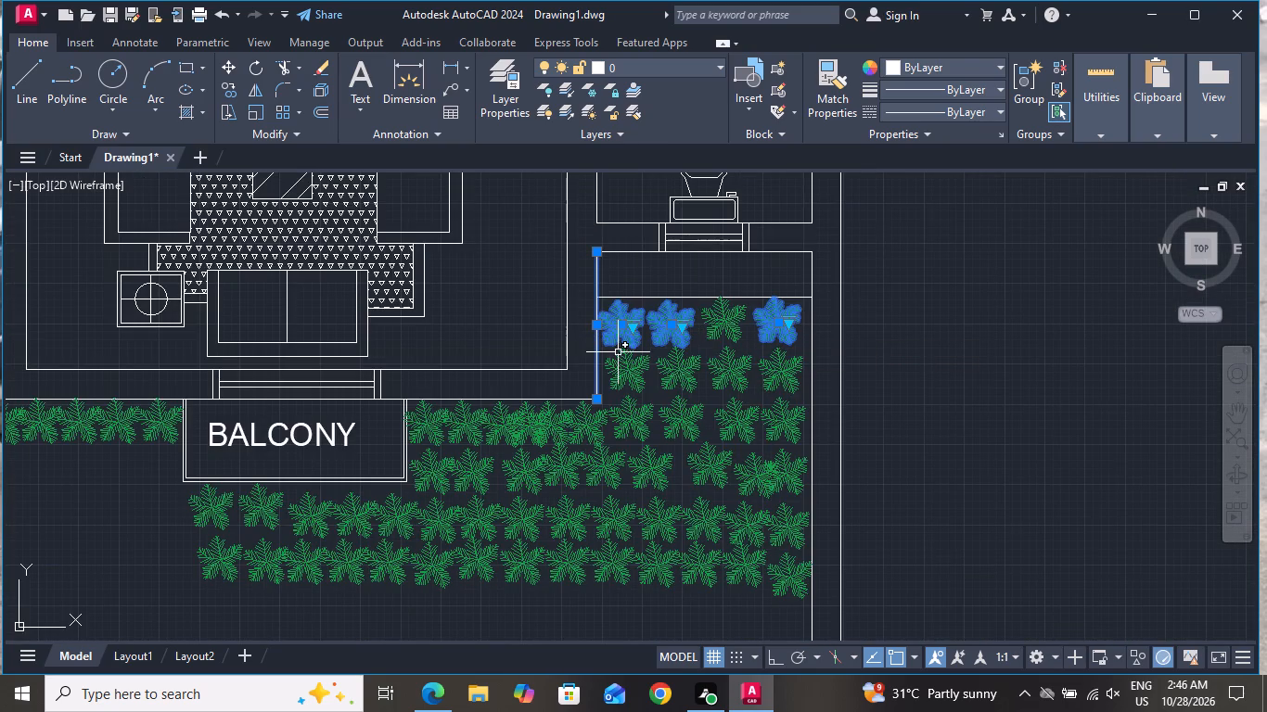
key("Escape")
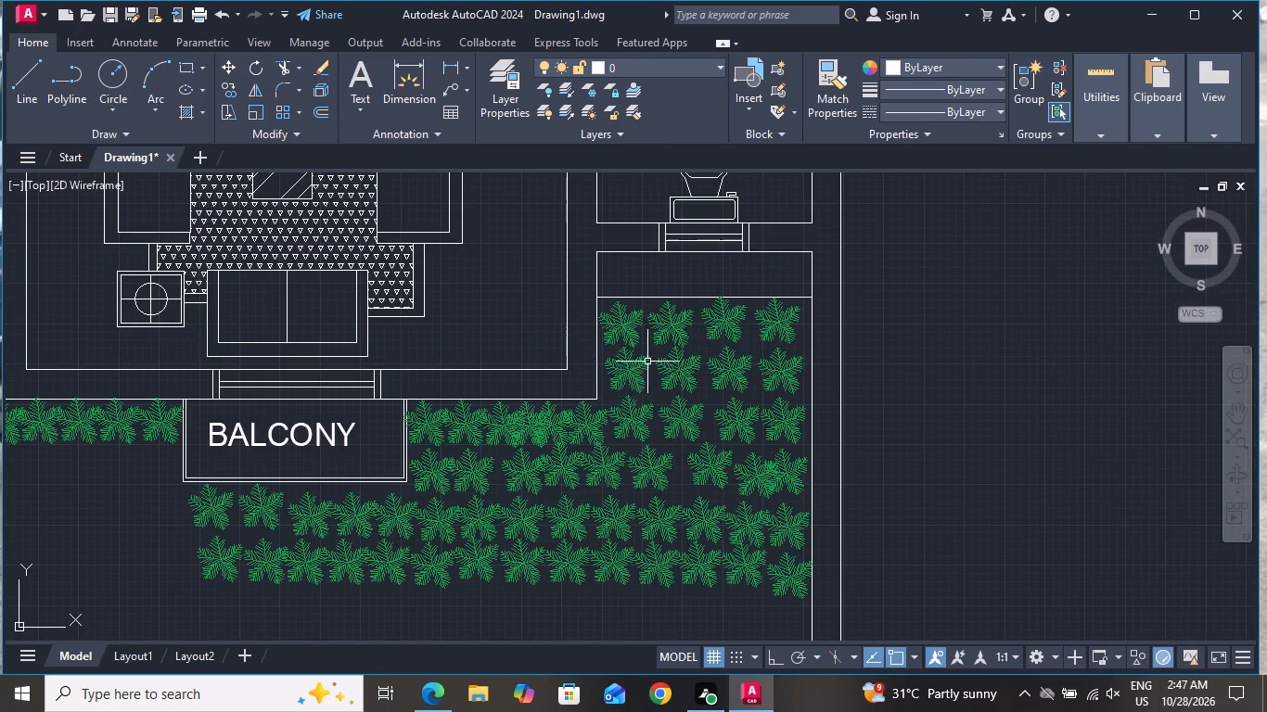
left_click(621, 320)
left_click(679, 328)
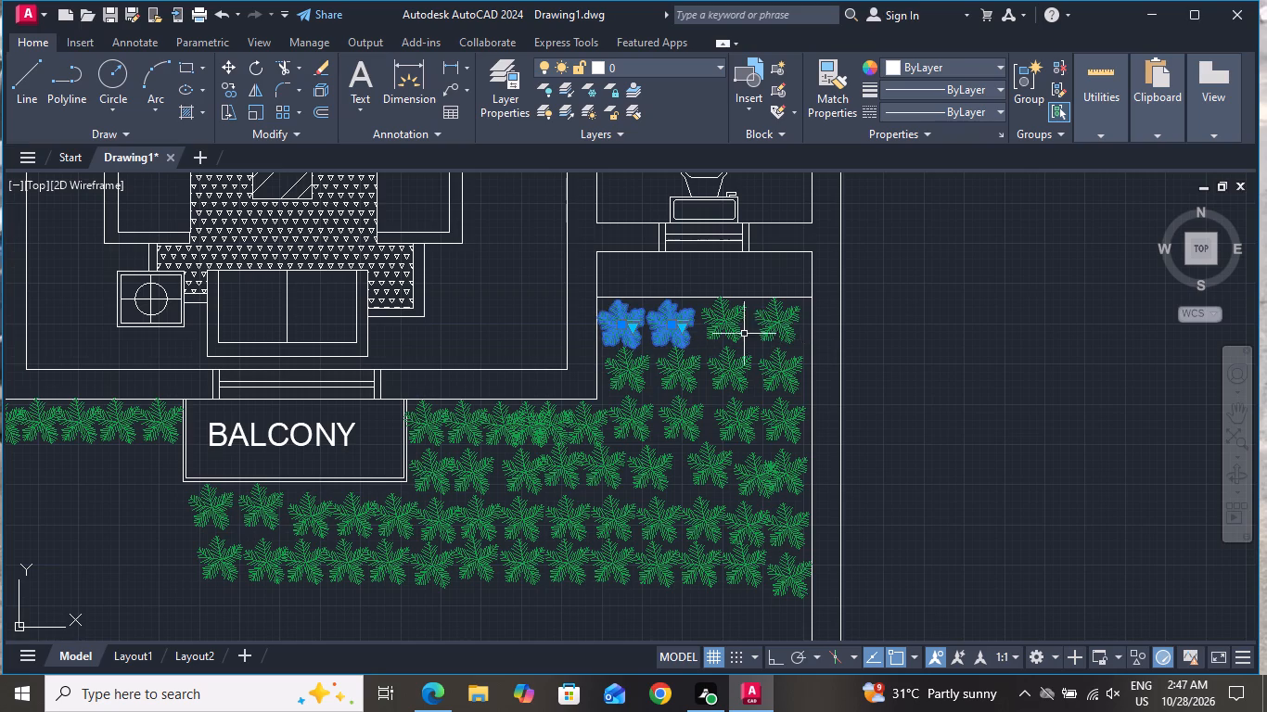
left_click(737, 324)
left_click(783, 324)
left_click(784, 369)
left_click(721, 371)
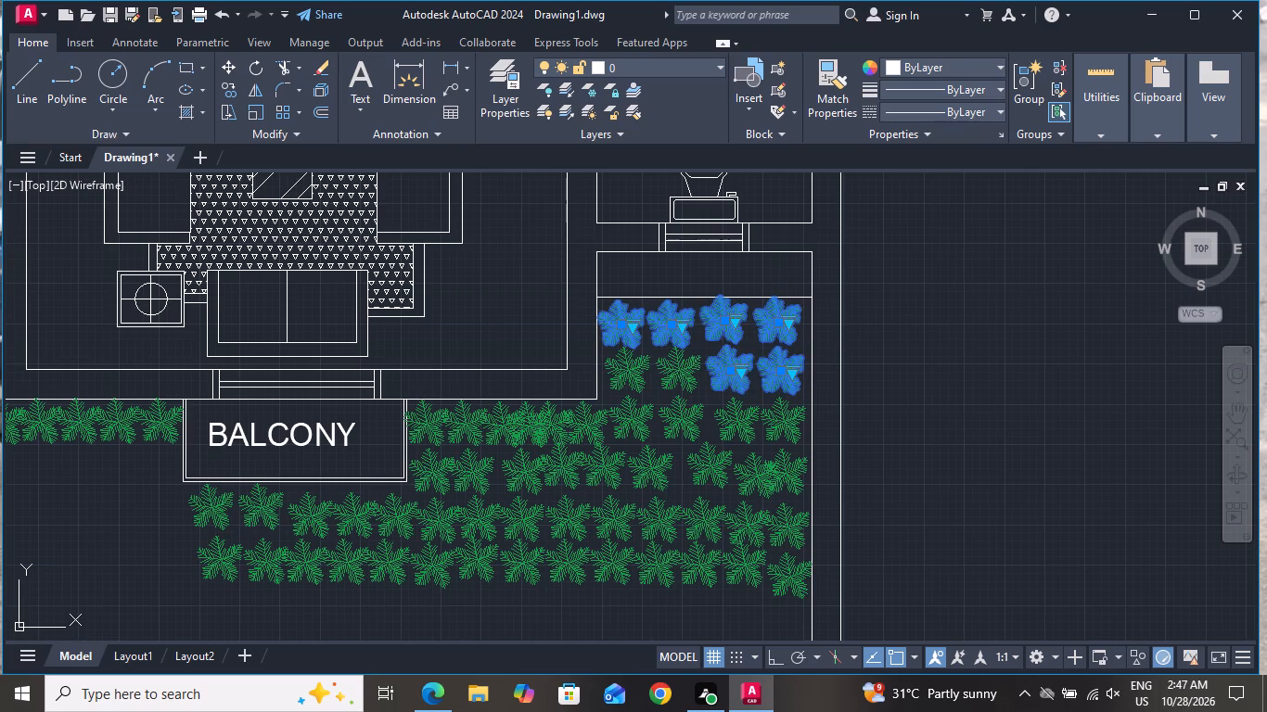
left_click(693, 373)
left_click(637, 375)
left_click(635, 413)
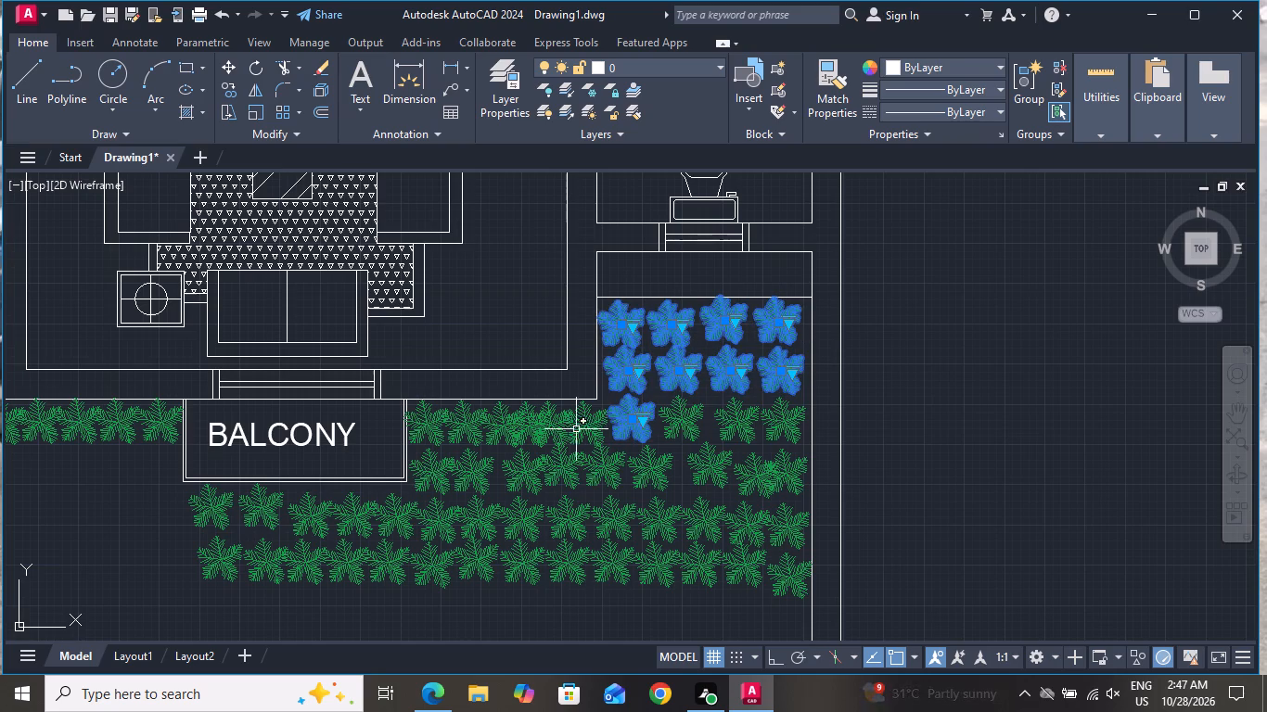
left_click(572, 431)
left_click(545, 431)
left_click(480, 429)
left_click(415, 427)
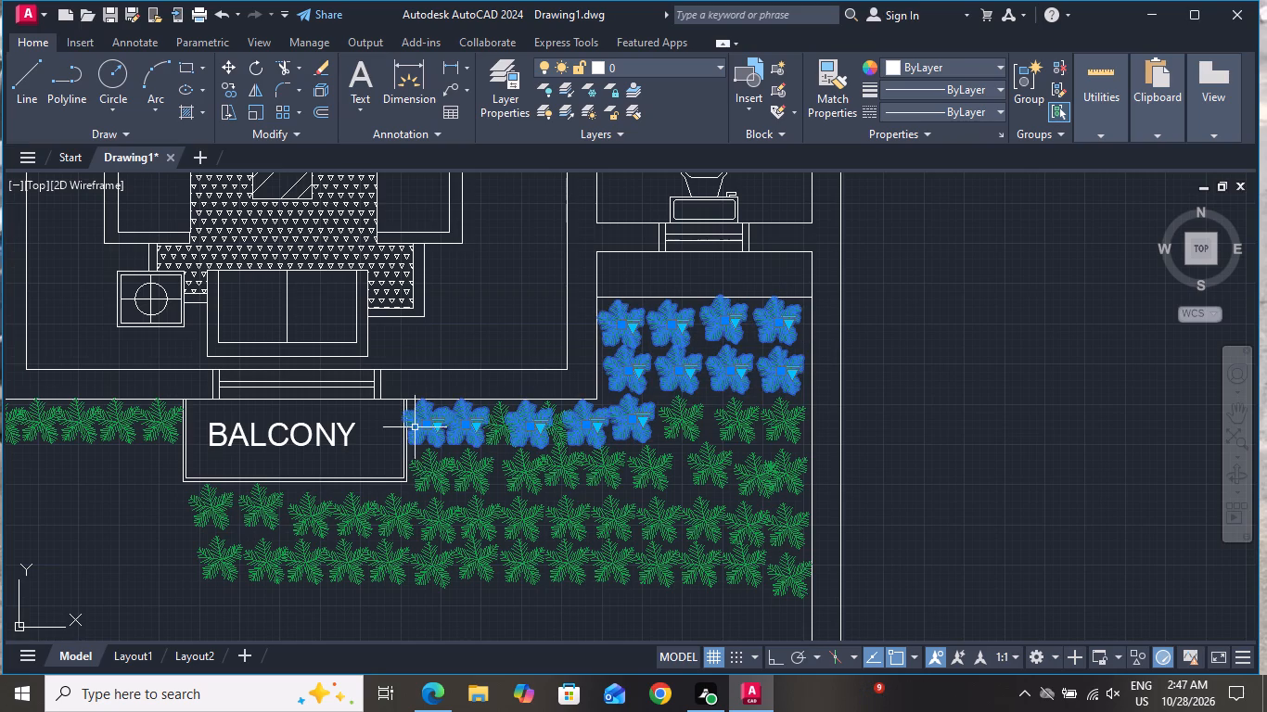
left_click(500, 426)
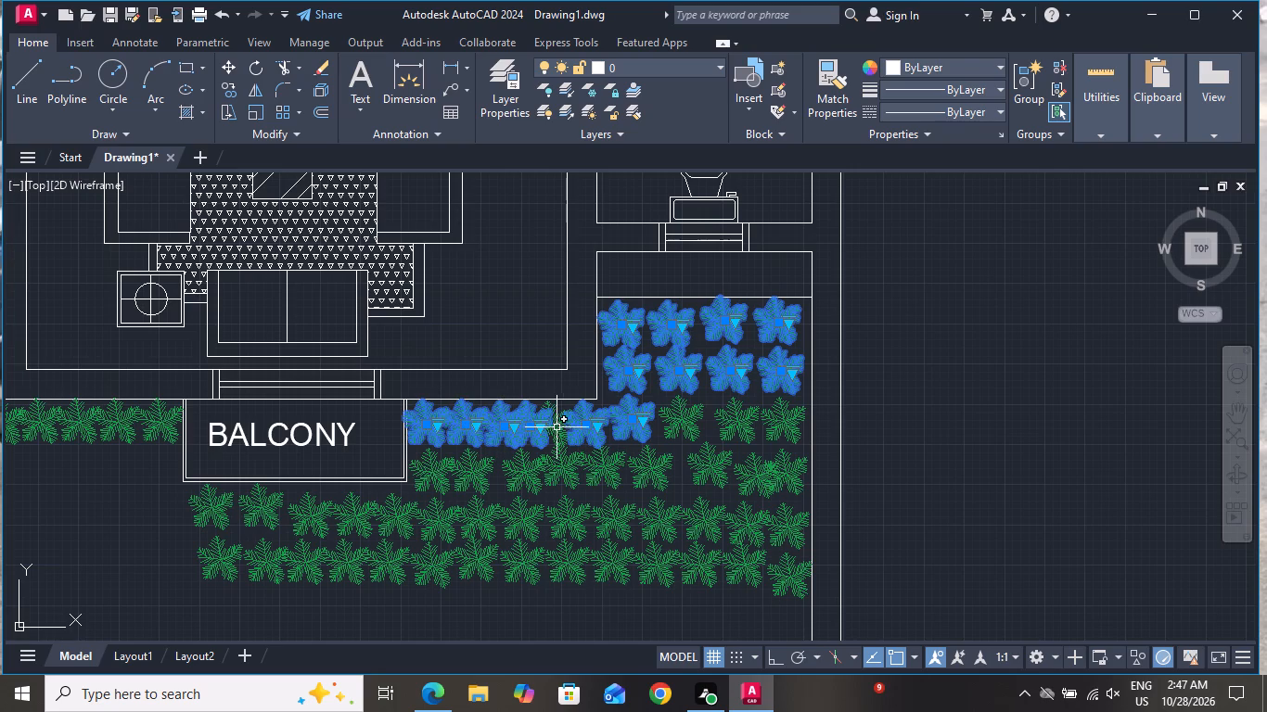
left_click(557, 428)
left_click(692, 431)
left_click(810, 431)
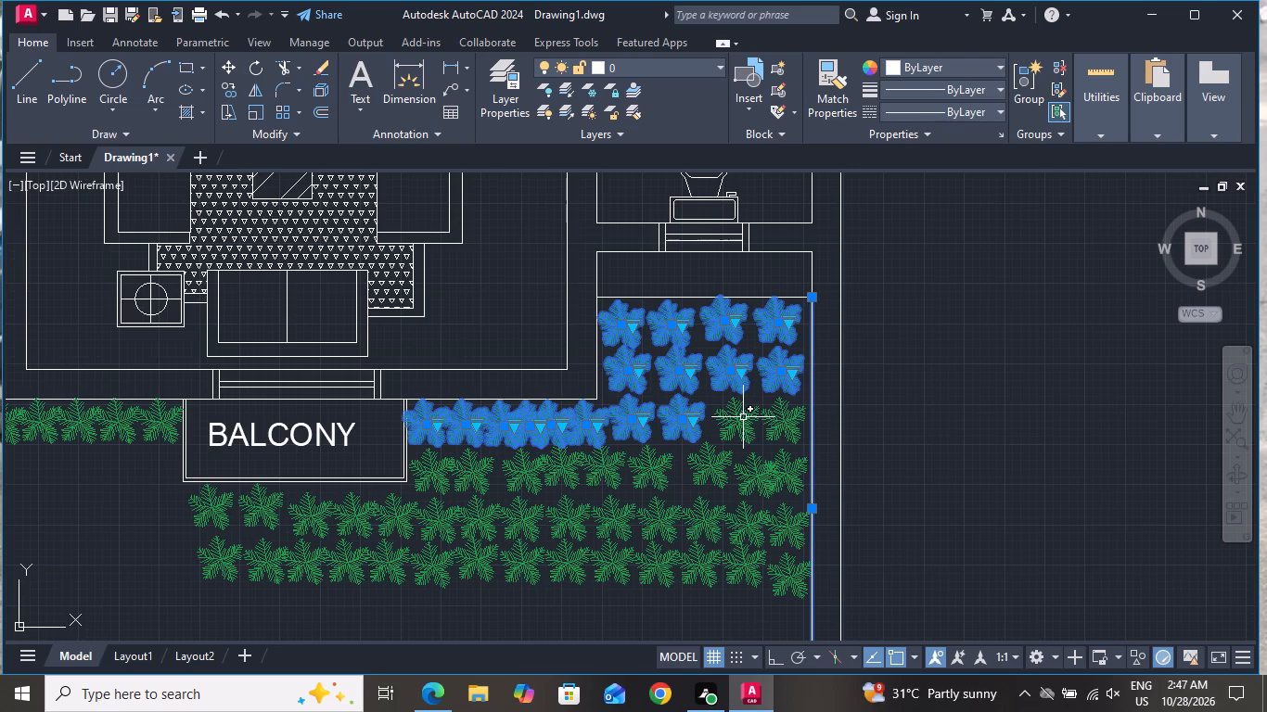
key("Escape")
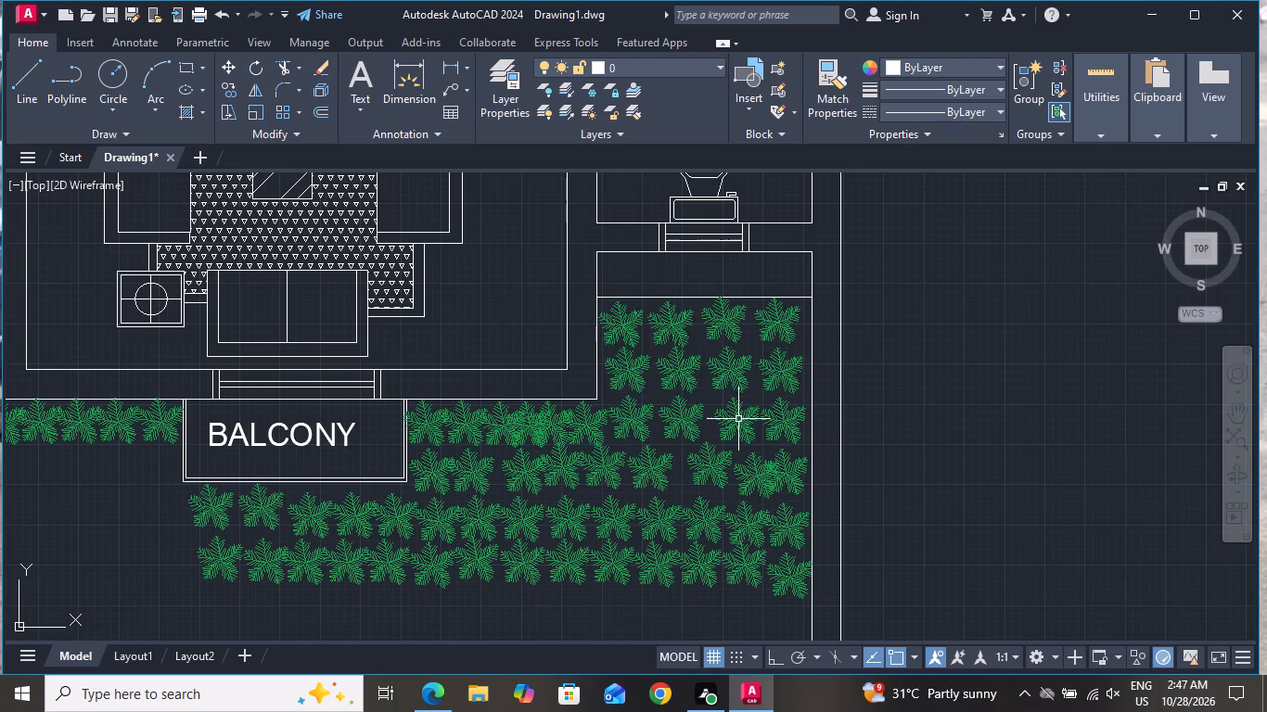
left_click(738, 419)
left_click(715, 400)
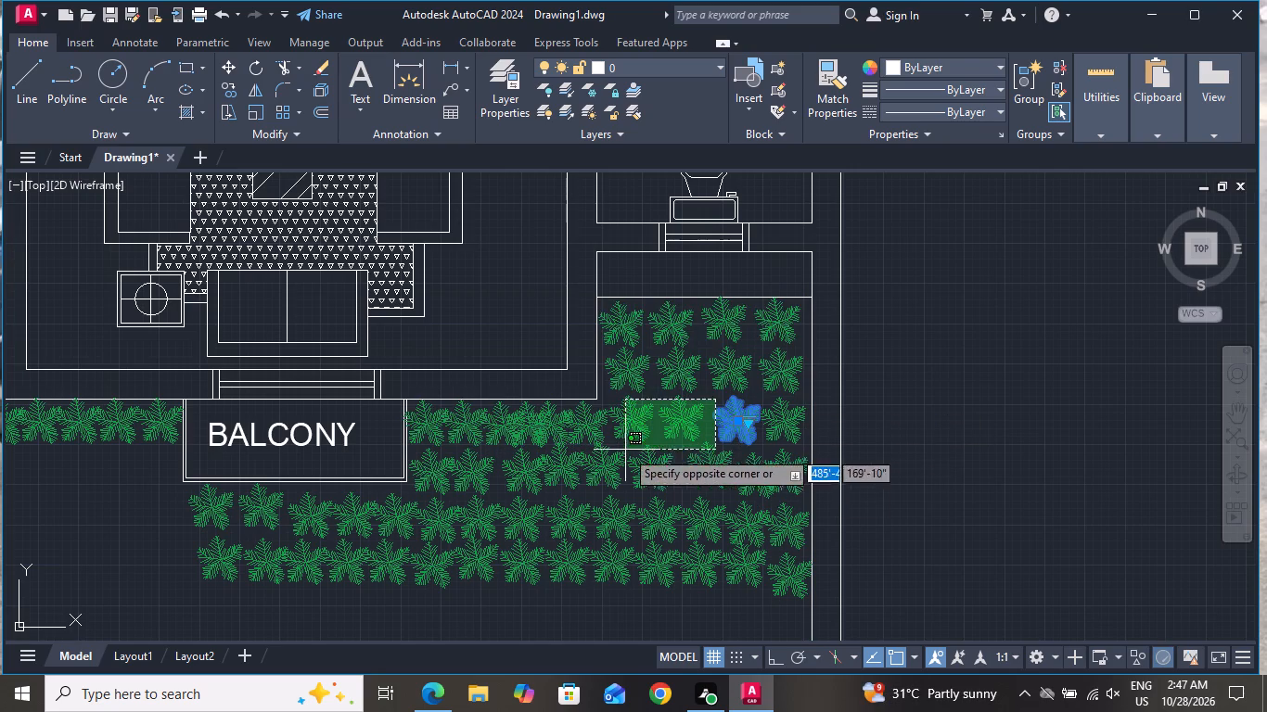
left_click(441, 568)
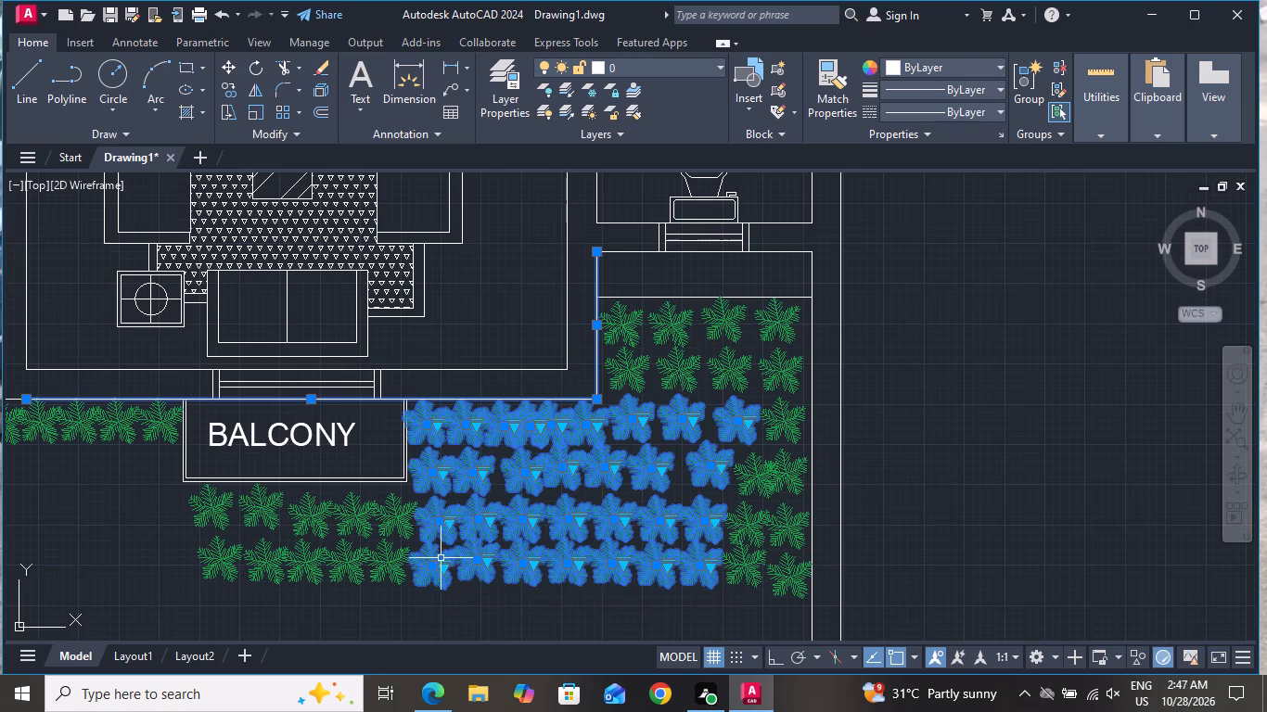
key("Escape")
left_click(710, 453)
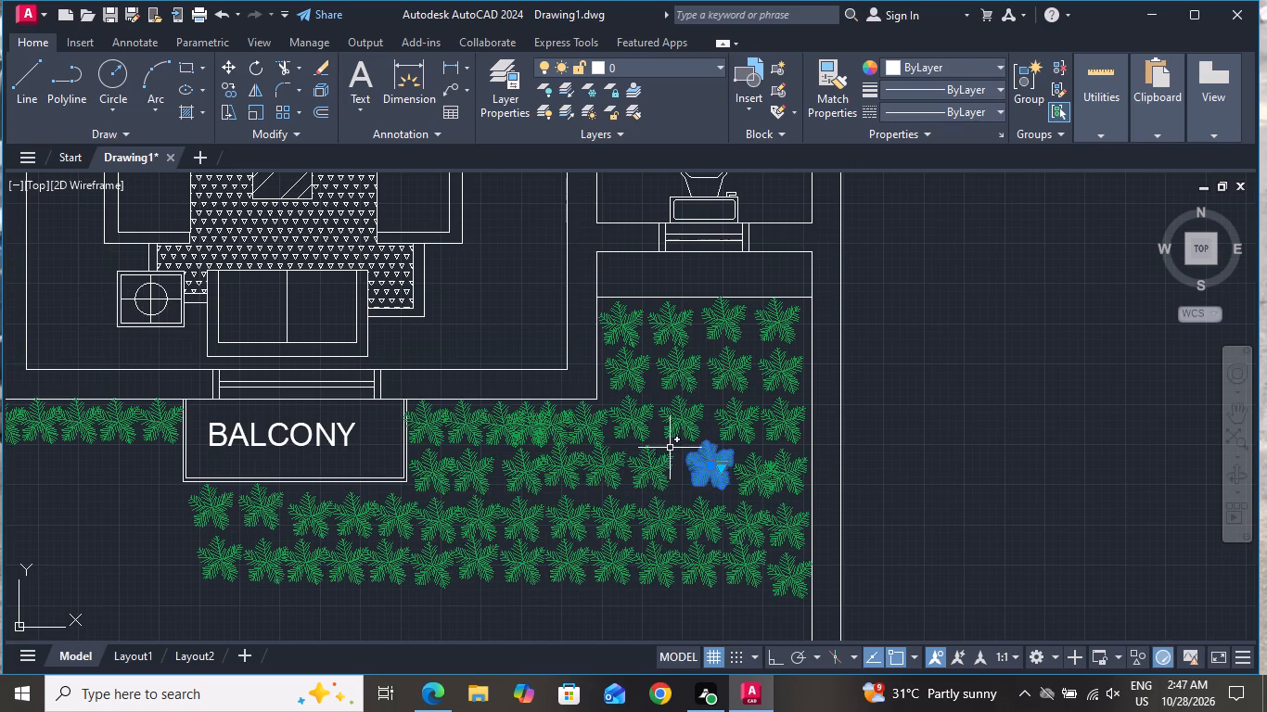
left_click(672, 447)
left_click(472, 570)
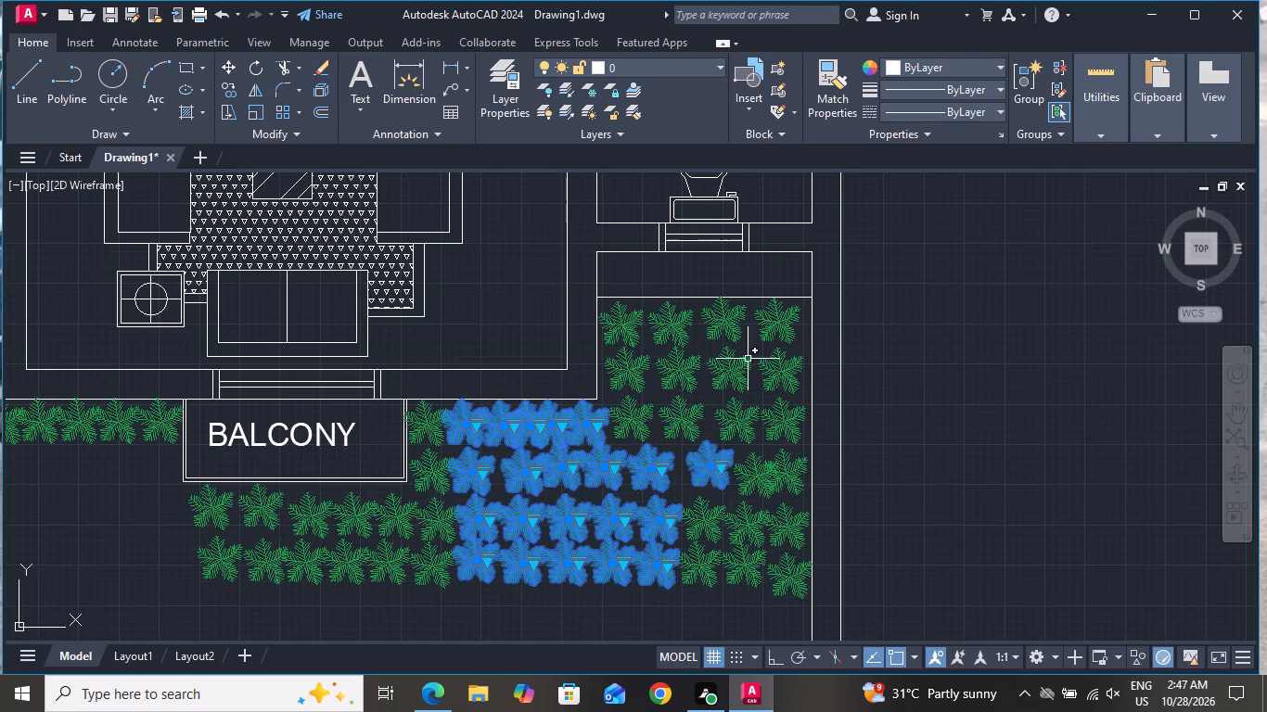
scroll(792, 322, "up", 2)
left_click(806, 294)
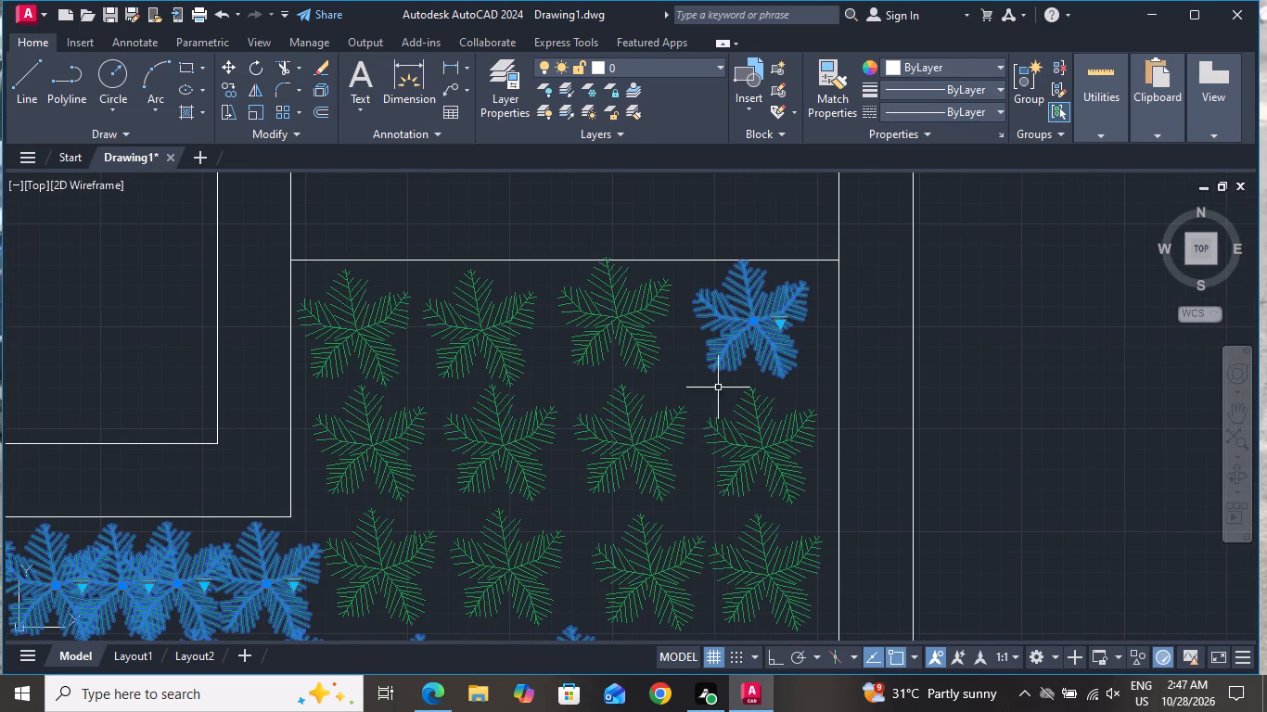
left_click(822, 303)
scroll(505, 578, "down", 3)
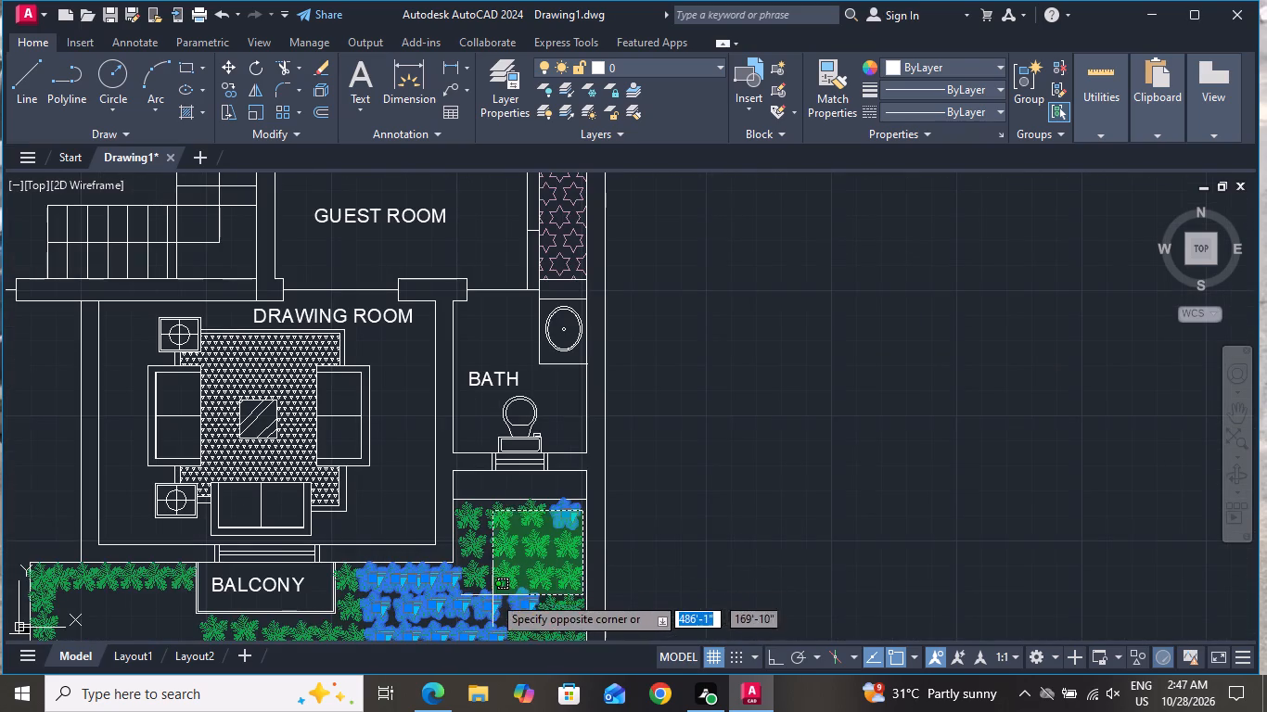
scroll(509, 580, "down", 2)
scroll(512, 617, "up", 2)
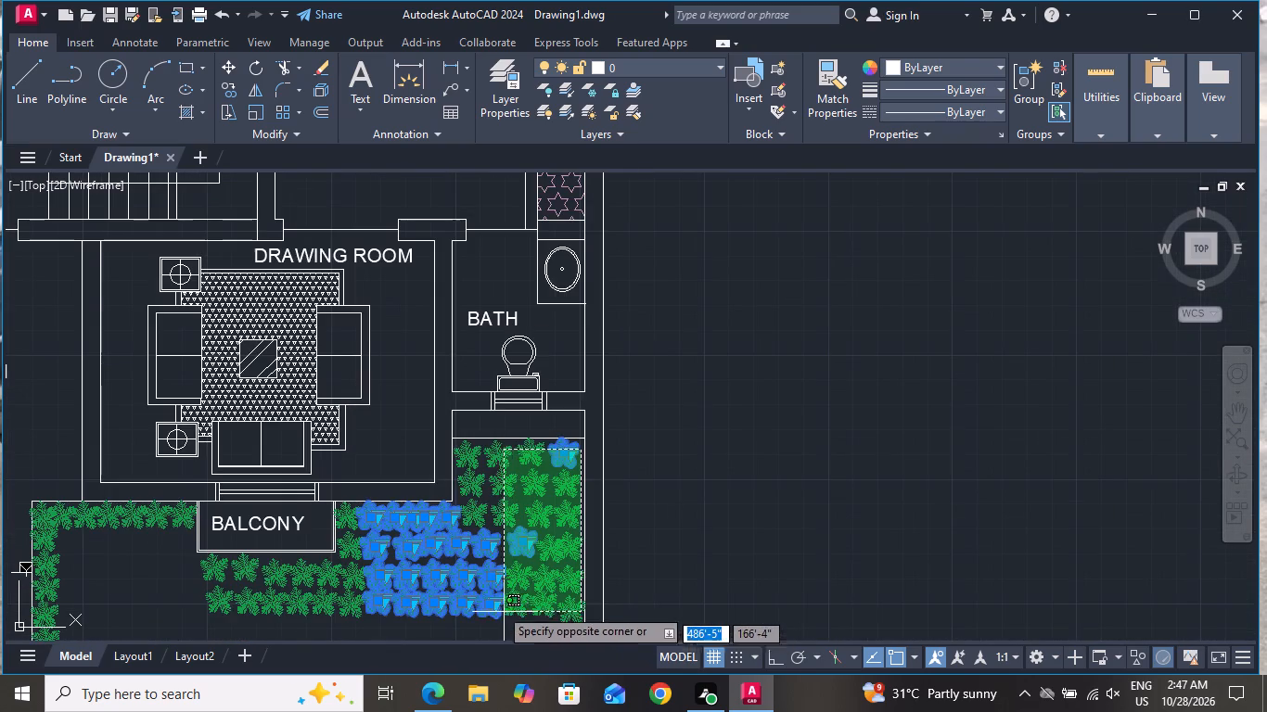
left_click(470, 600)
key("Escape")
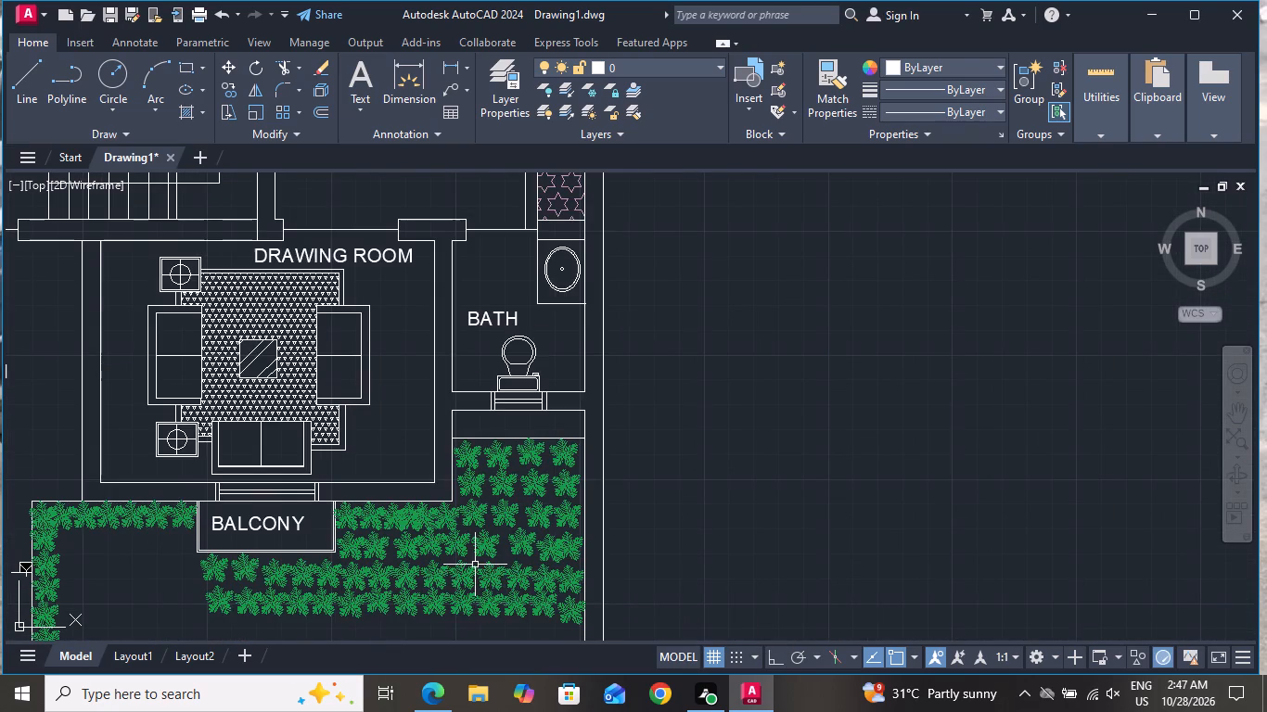
Select the green garden plants in the planting area south of the bath, between the house wall and the eastern boundary.
scroll(570, 460, "up", 3)
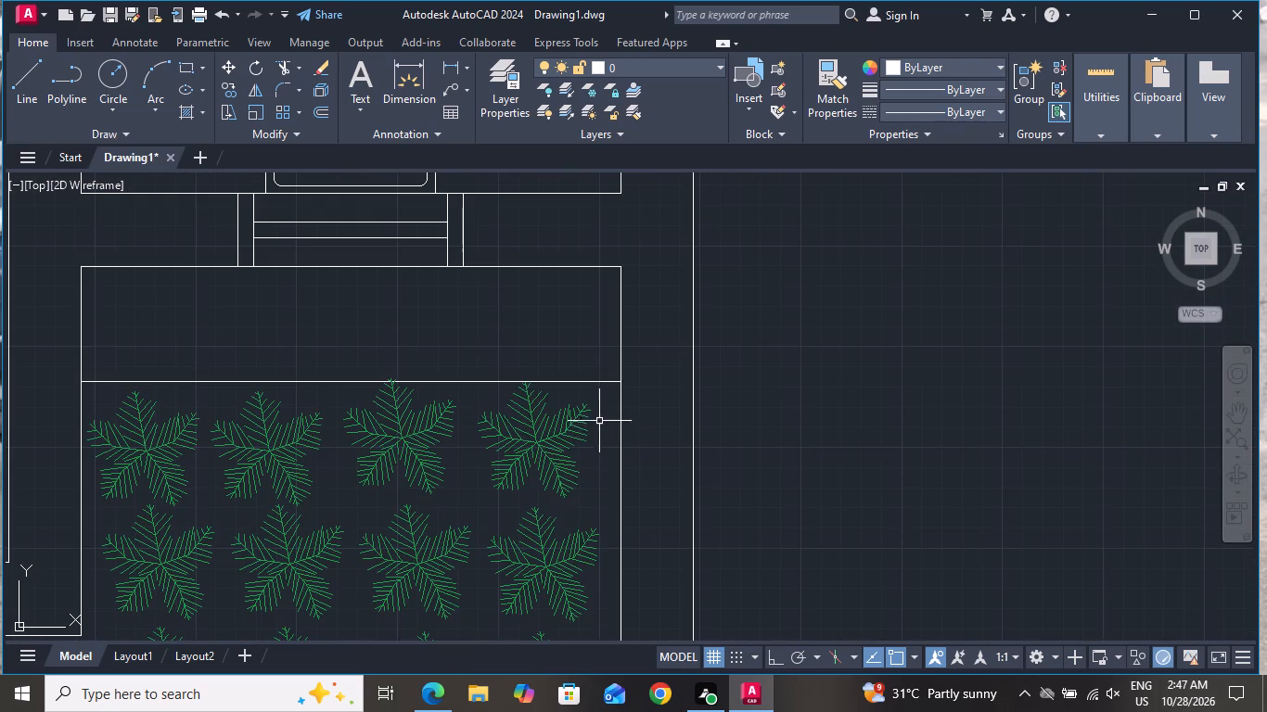
left_click(599, 414)
scroll(418, 531, "down", 3)
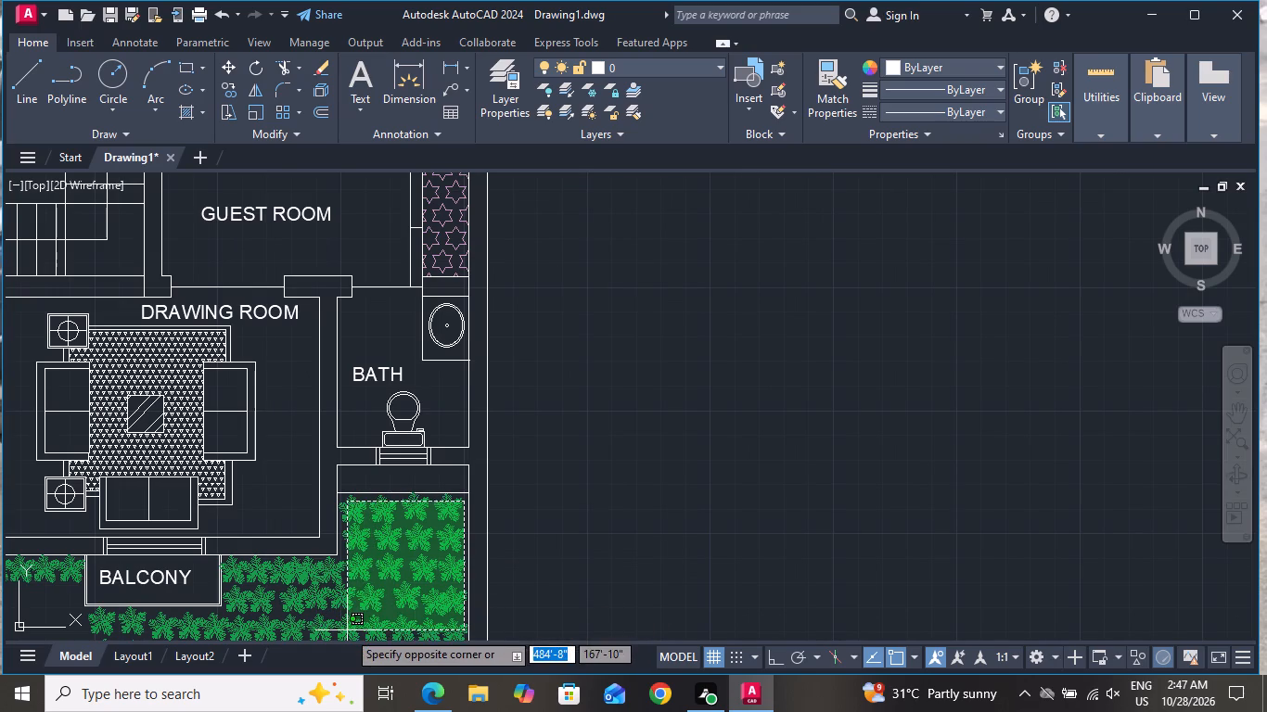
left_click(347, 635)
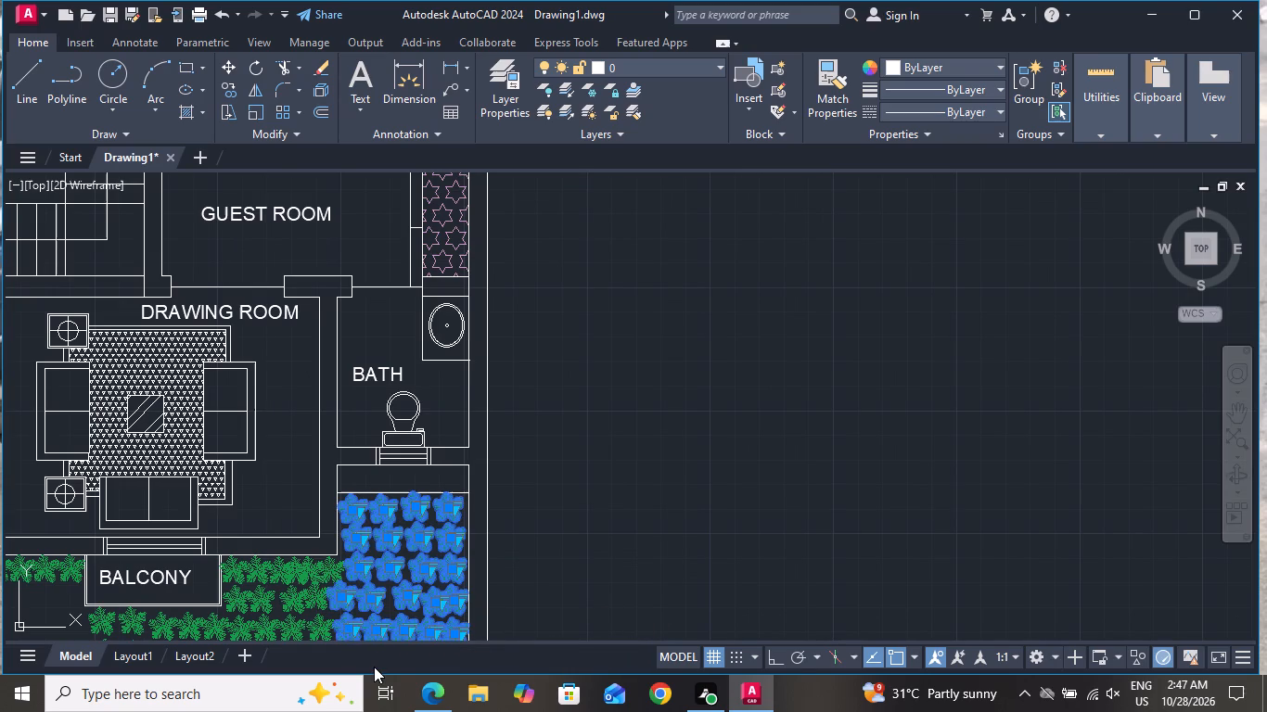
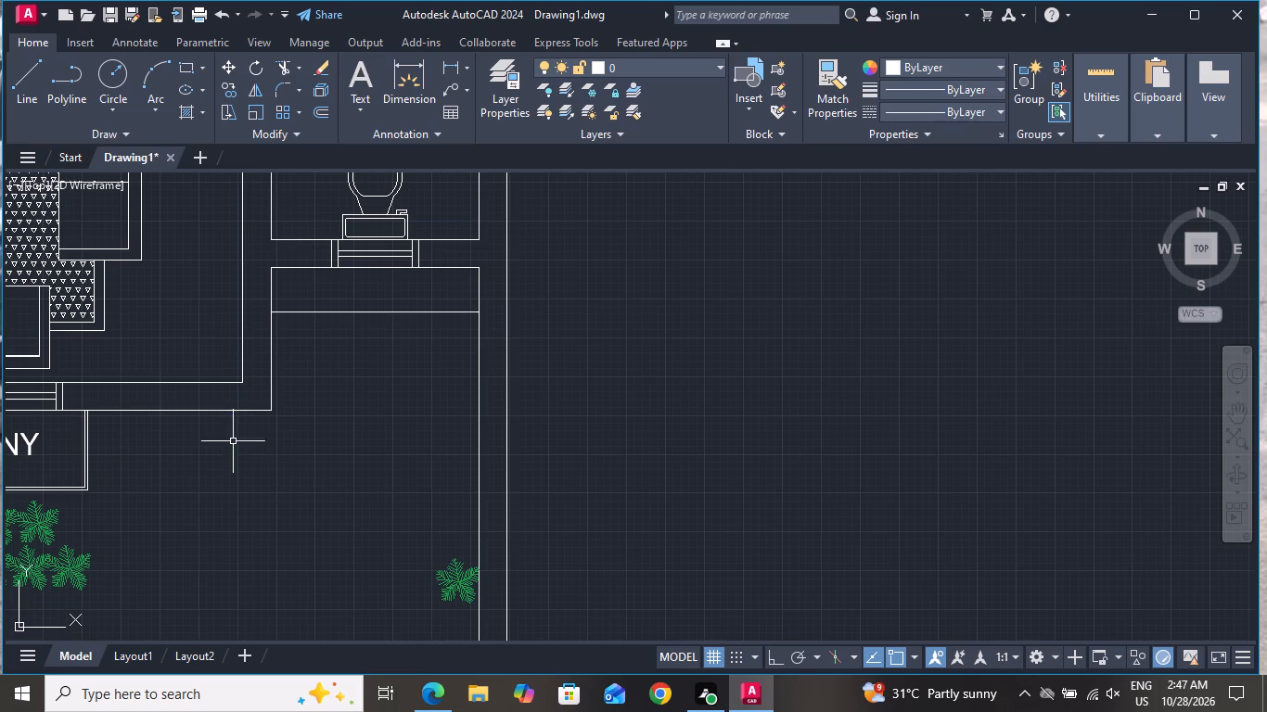
Select the lone green garden plant against the eastern boundary wall, southeast of the balcony.
left_click(454, 577)
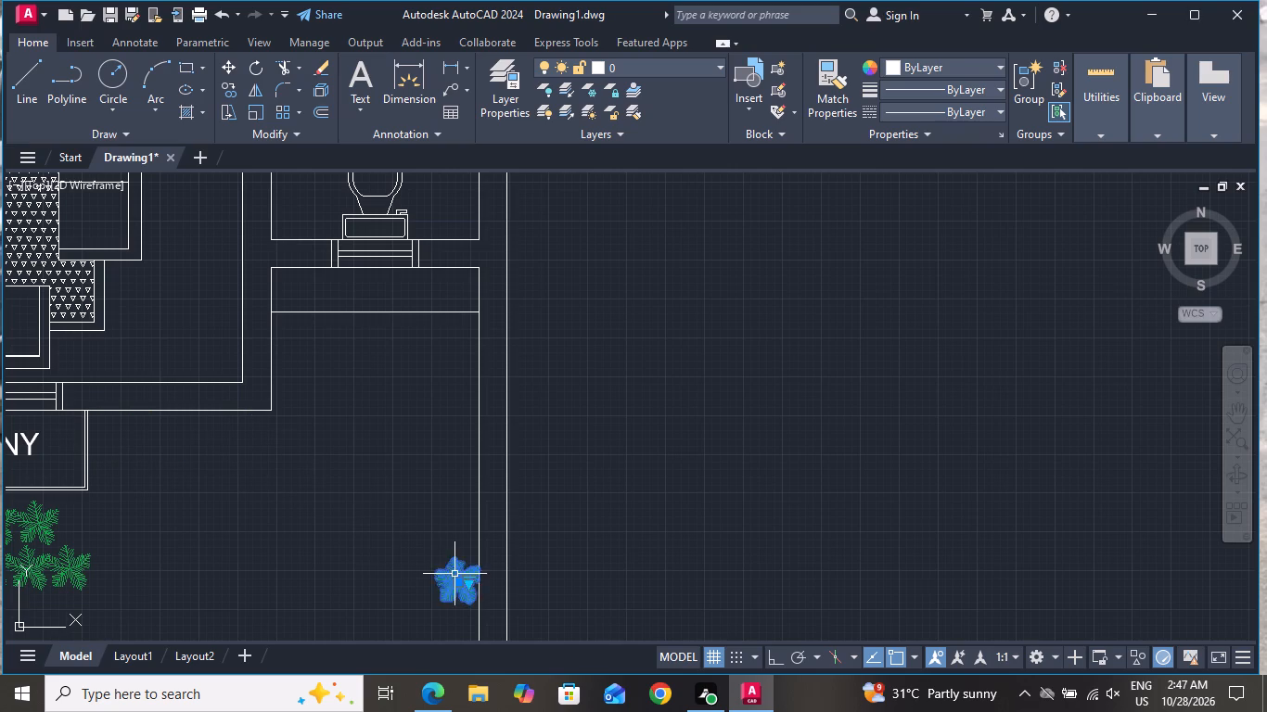
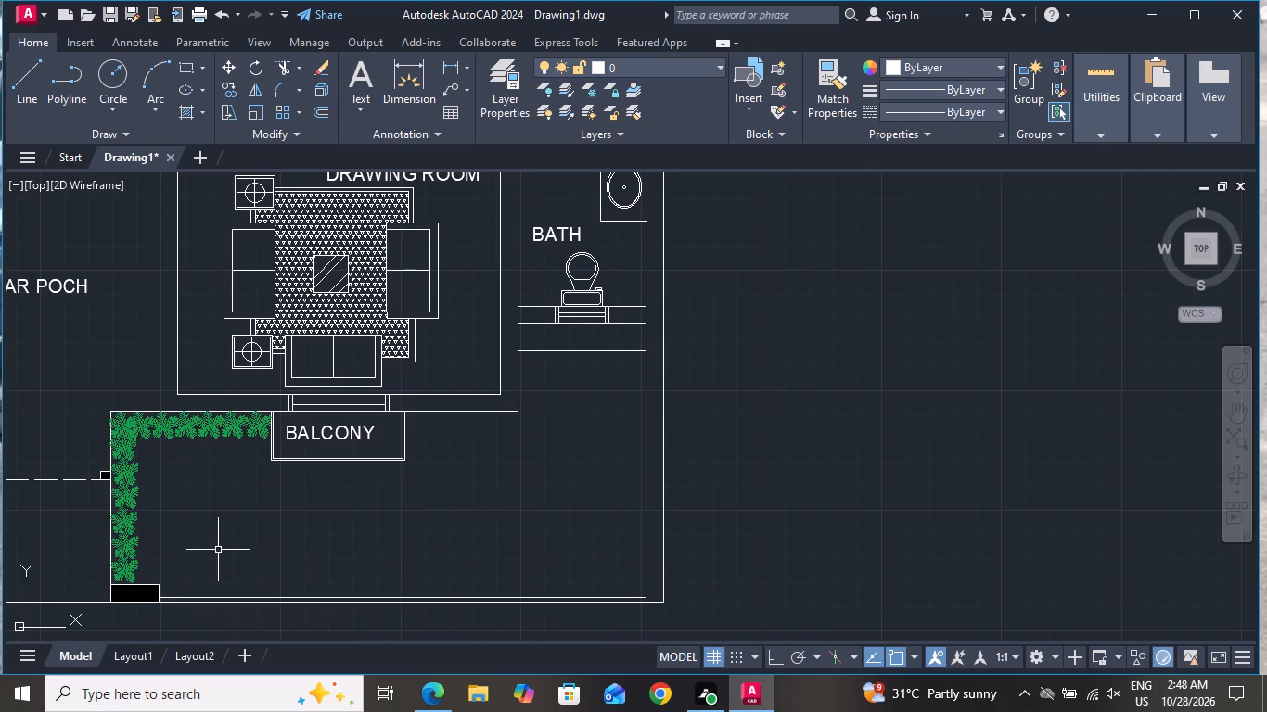
Hatch the garden area around the balcony and below the bath with the CROSS pattern.
scroll(378, 583, "down", 1)
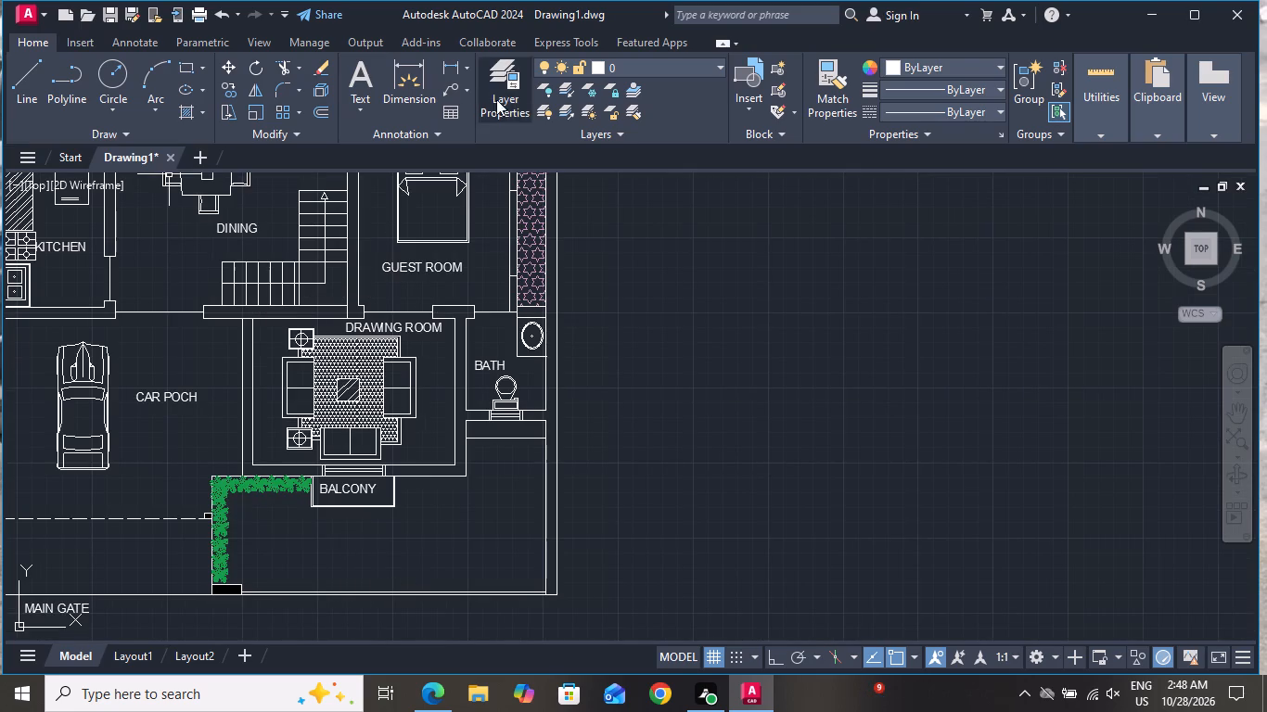
left_click(185, 114)
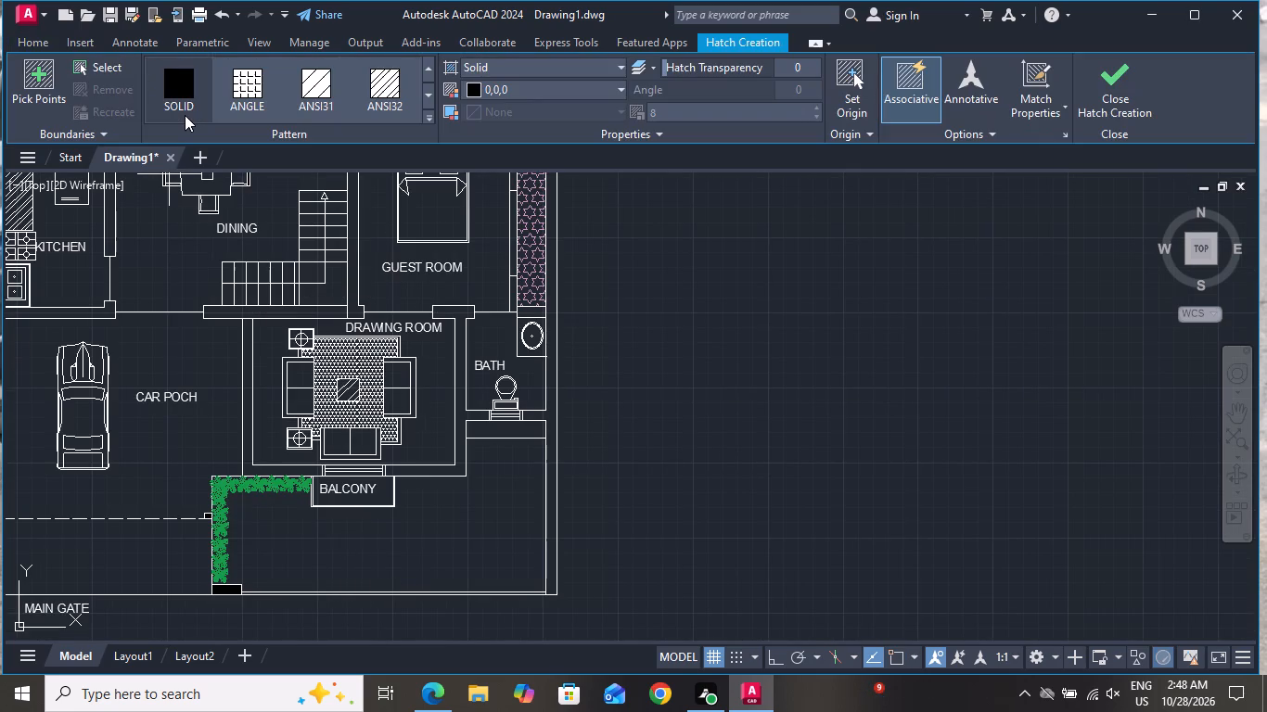
scroll(301, 123, "down", 2)
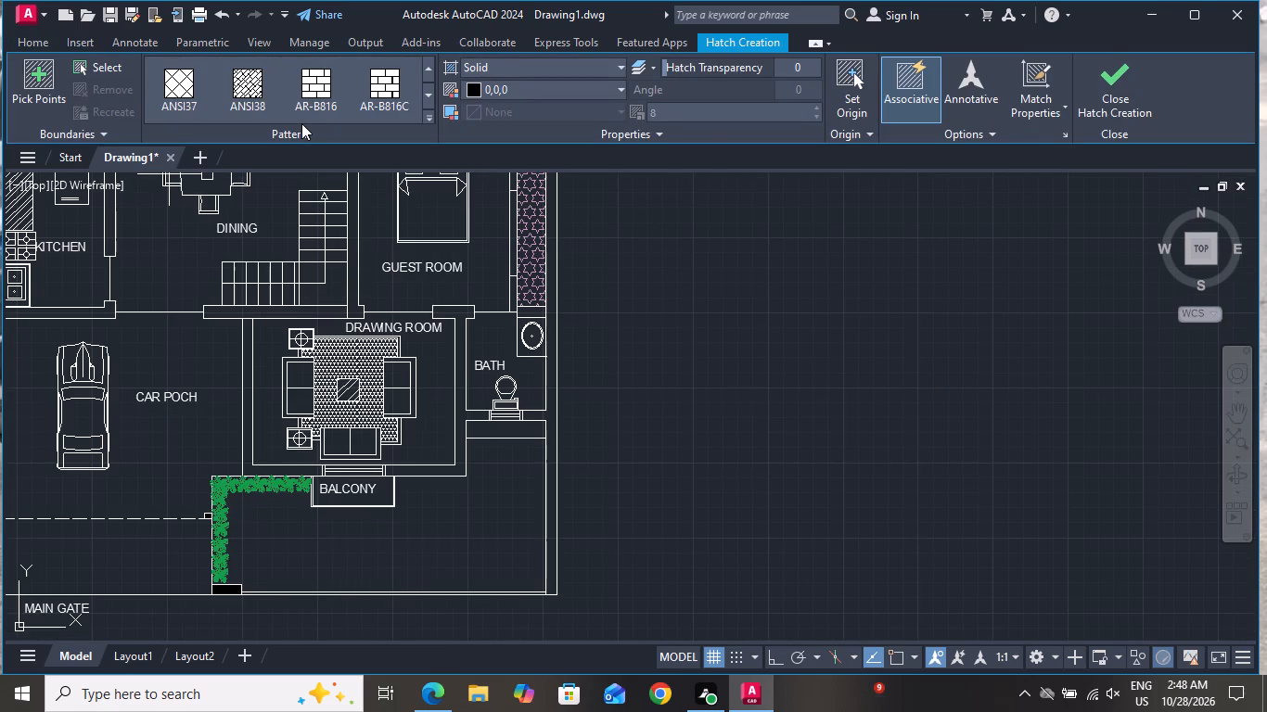
scroll(301, 123, "down", 3)
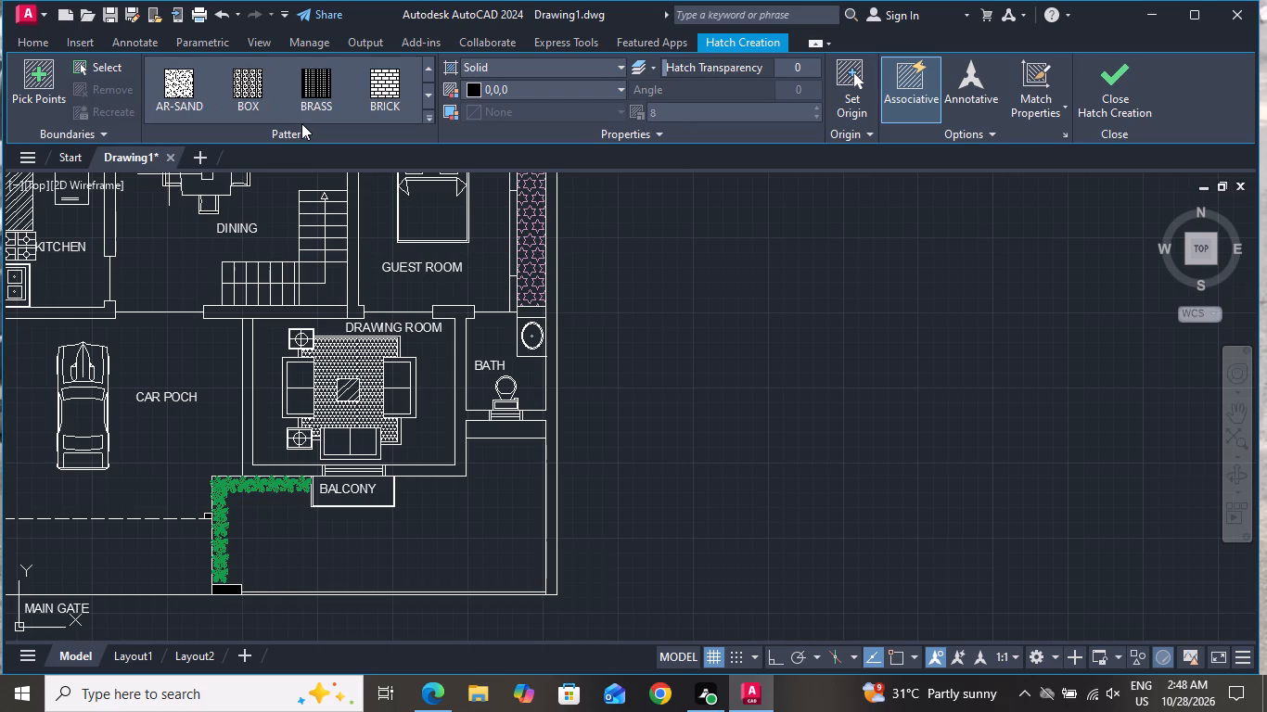
scroll(301, 123, "down", 1)
left_click(376, 81)
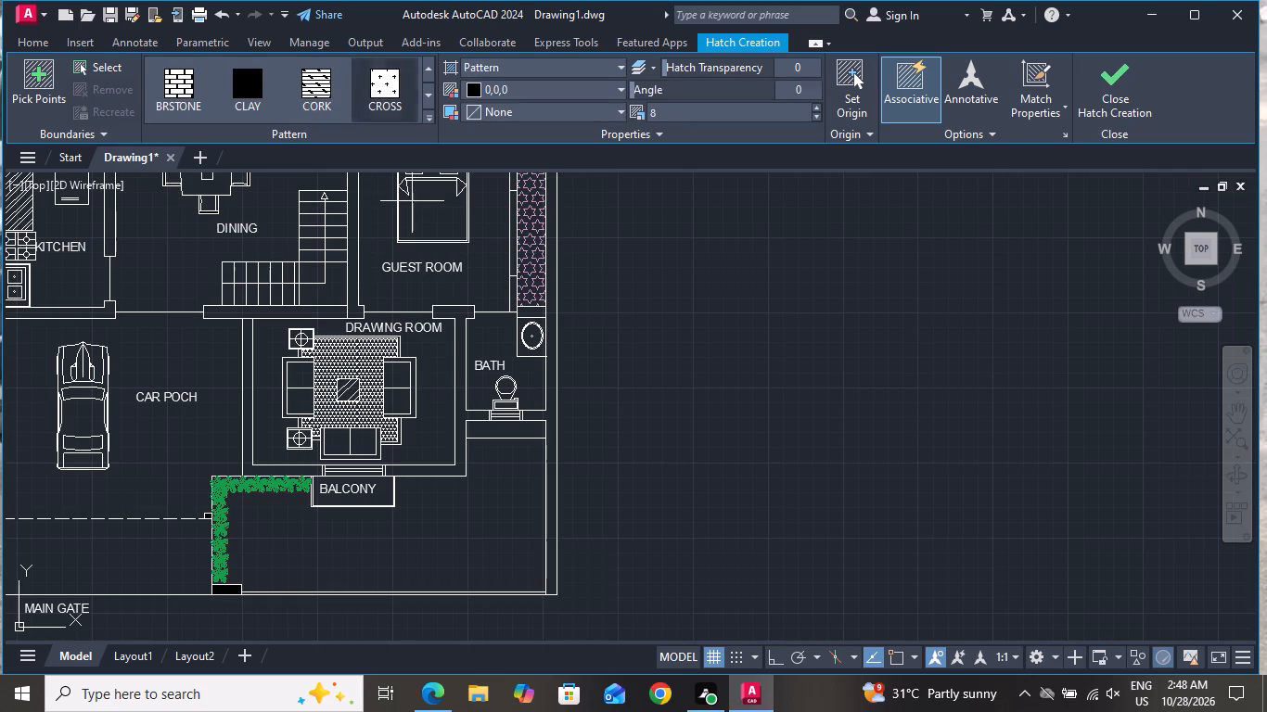
left_click(399, 543)
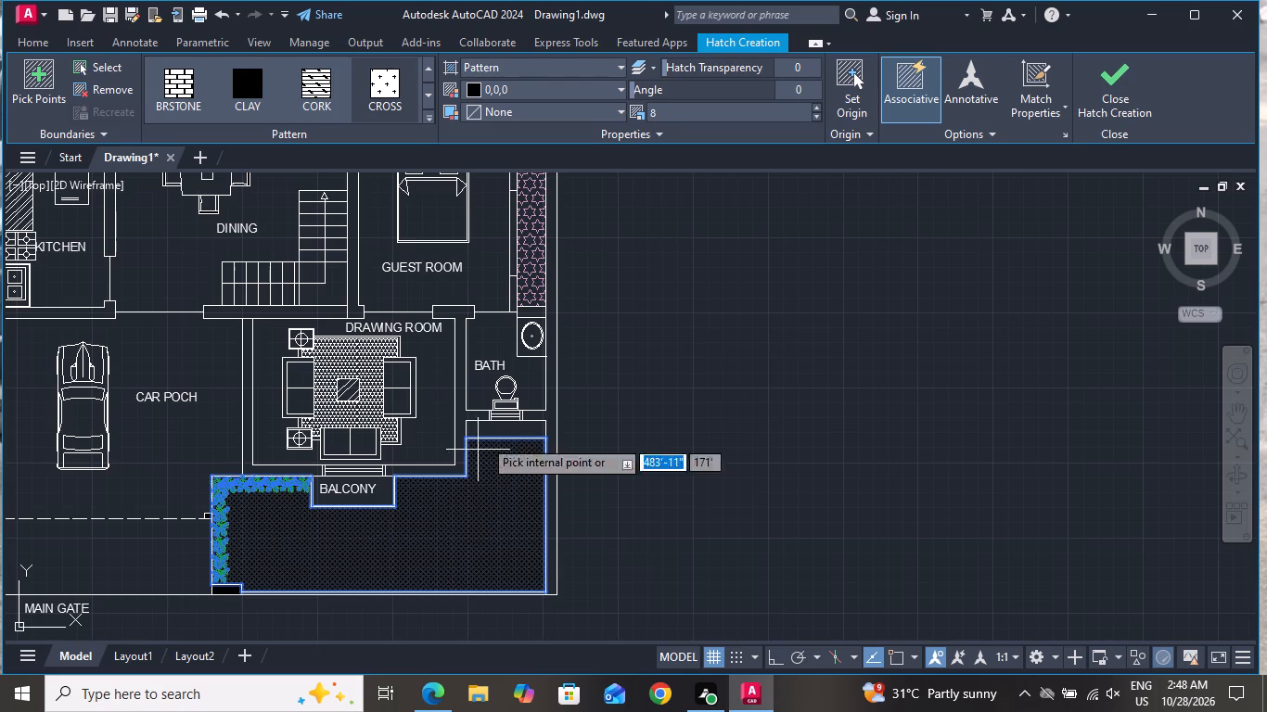
Set the garden hatch colour to green 19,155,72 and its scale to 21, and finish the hatch.
left_click(540, 92)
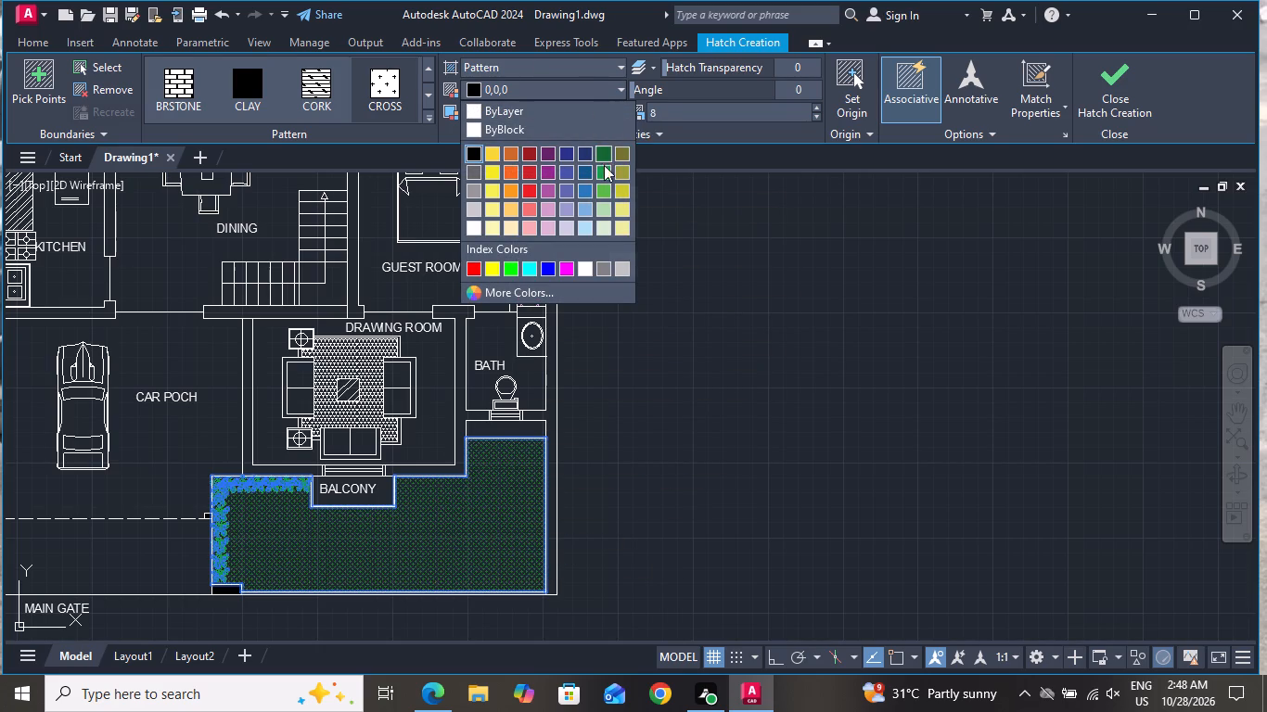
left_click(601, 173)
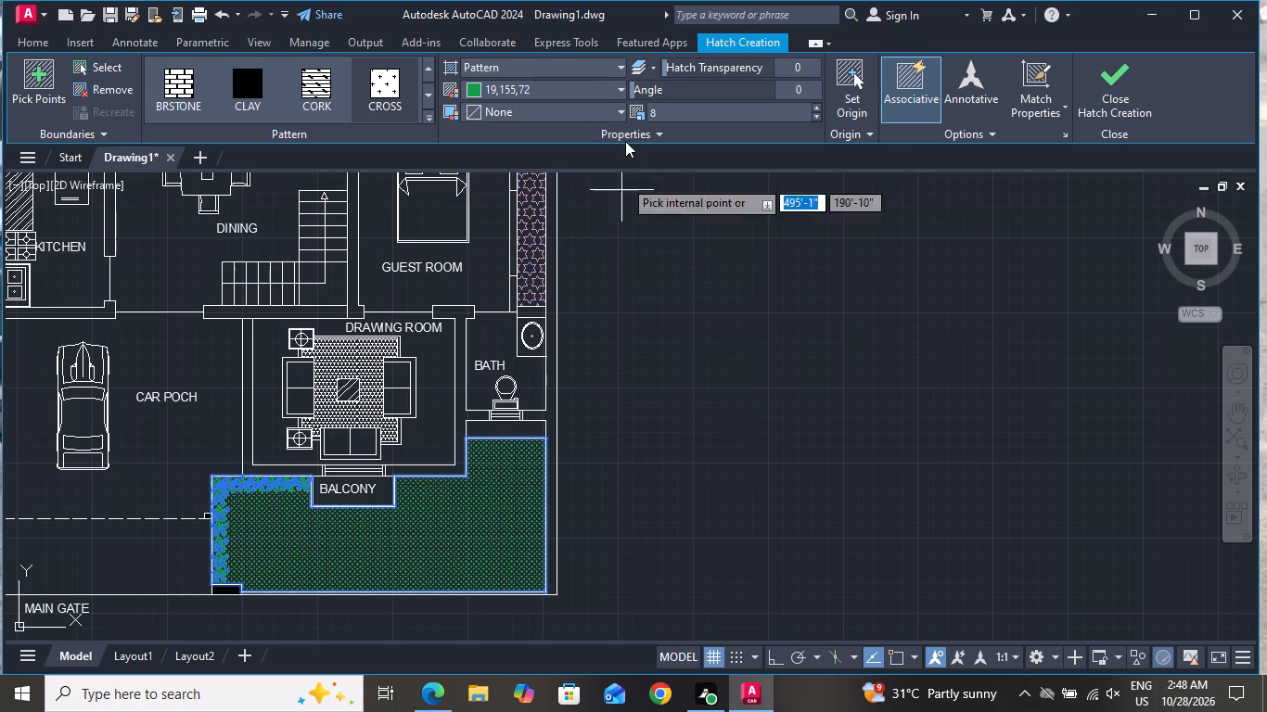
left_click(813, 118)
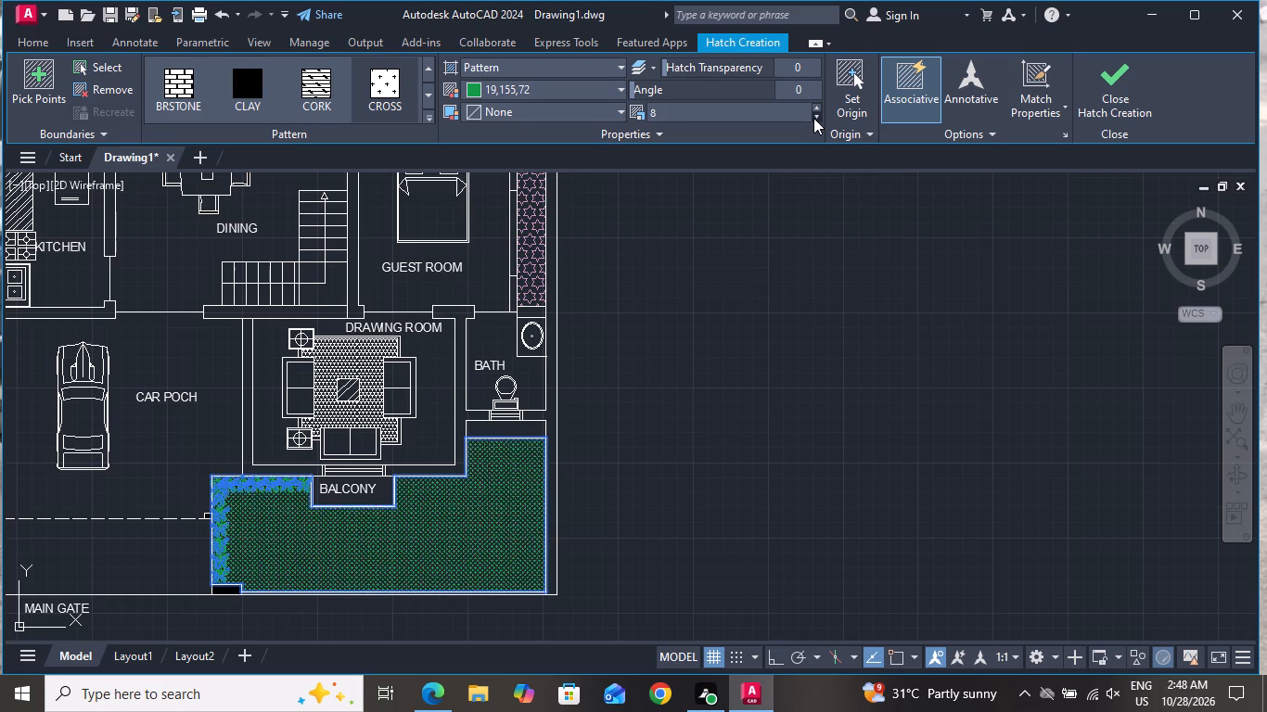
left_click(813, 108)
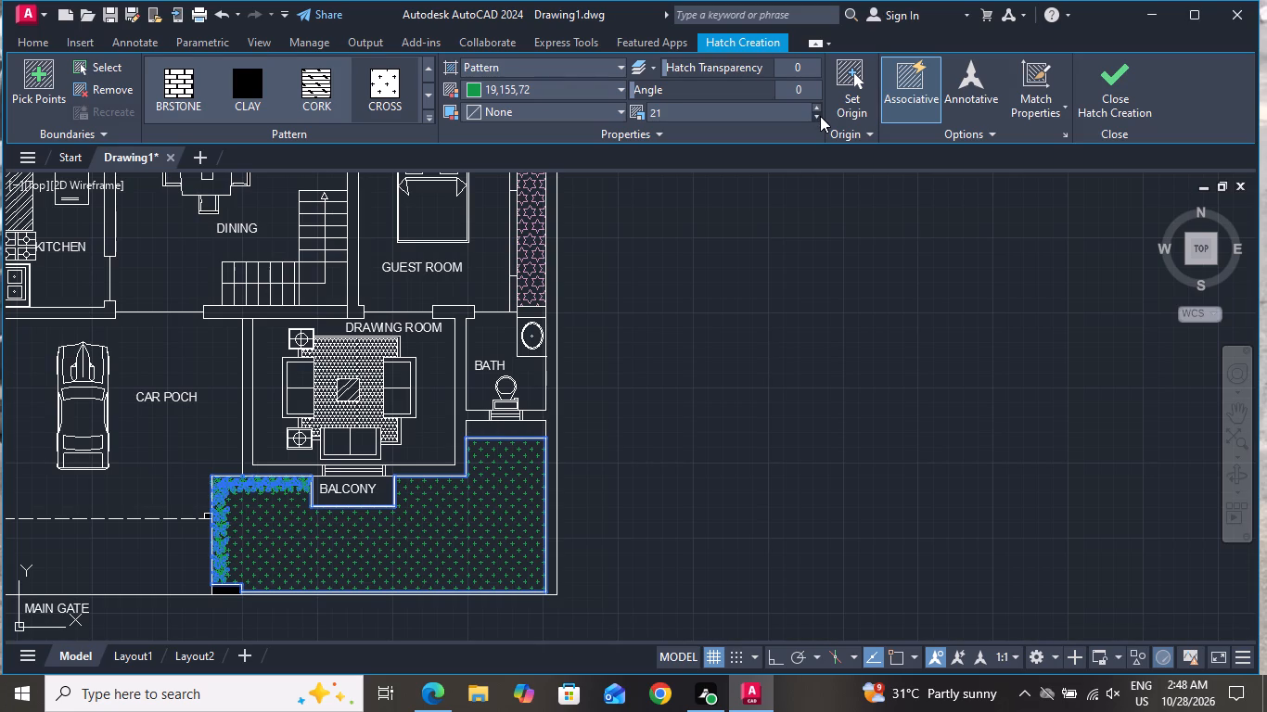
key("Escape")
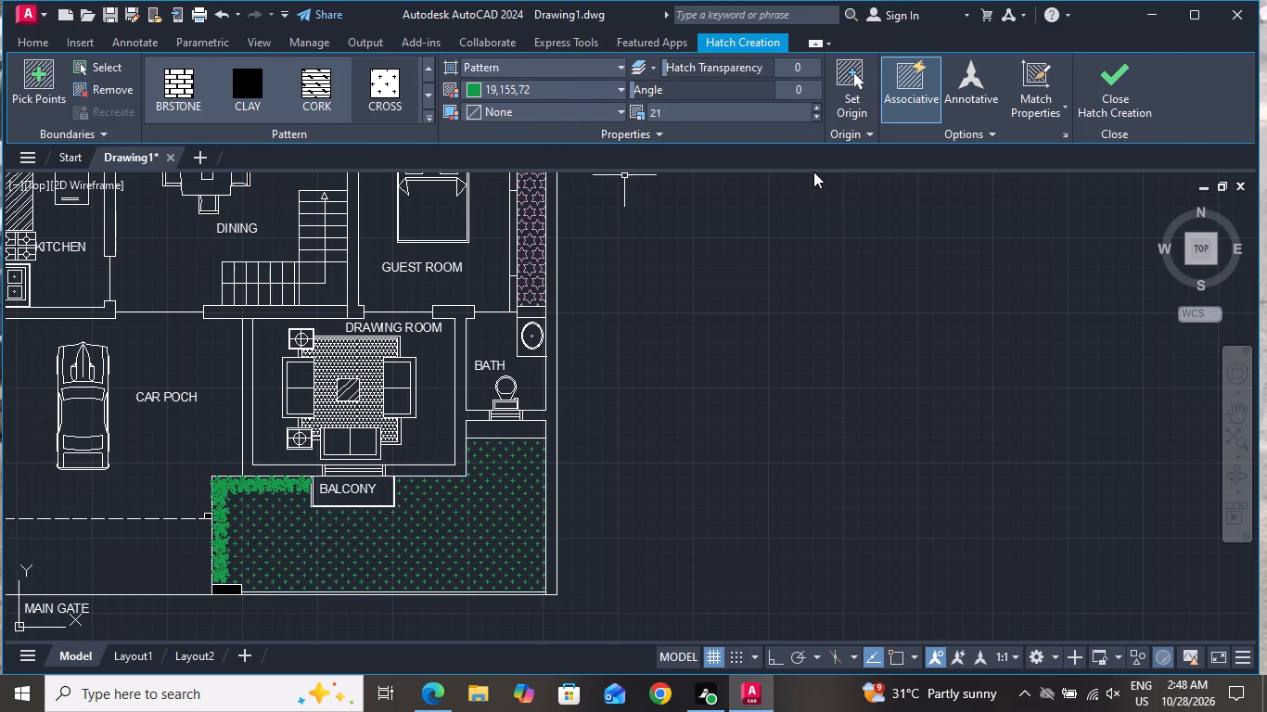
Copy the BALCONY label from the drawing room balcony to the dashed balcony area beside the kitchen.
scroll(790, 332, "down", 2)
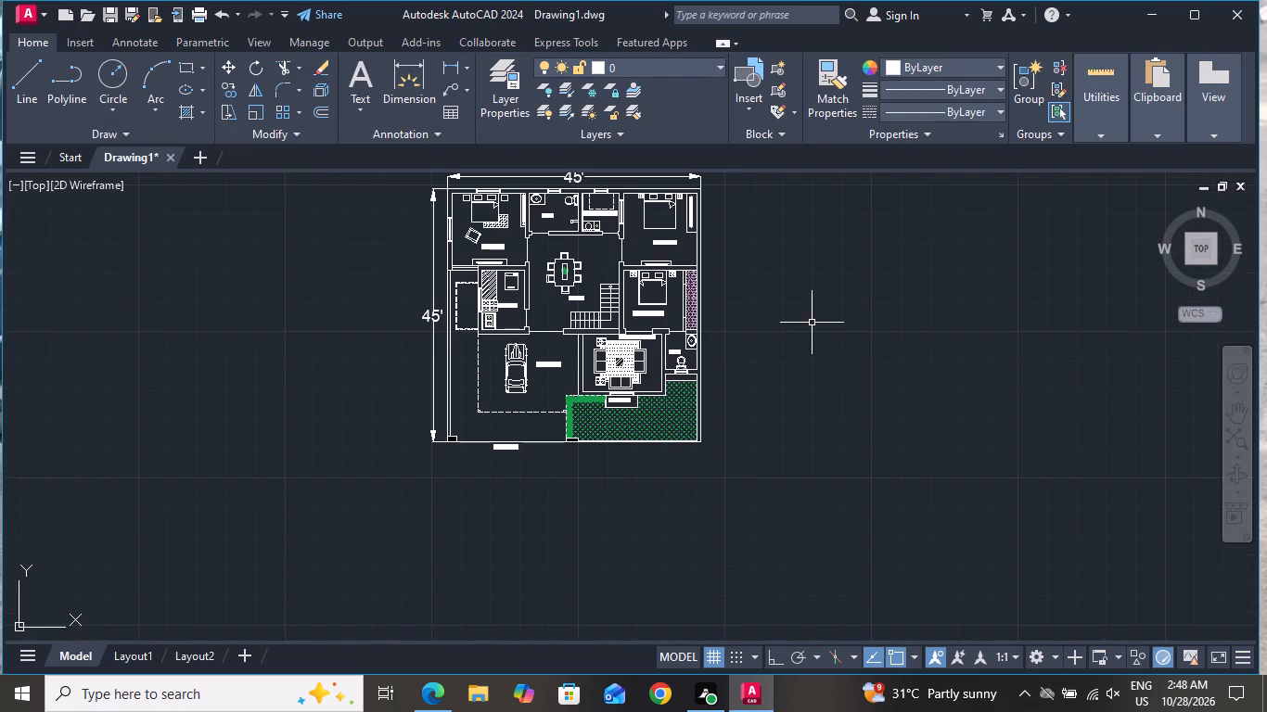
scroll(686, 384, "up", 3)
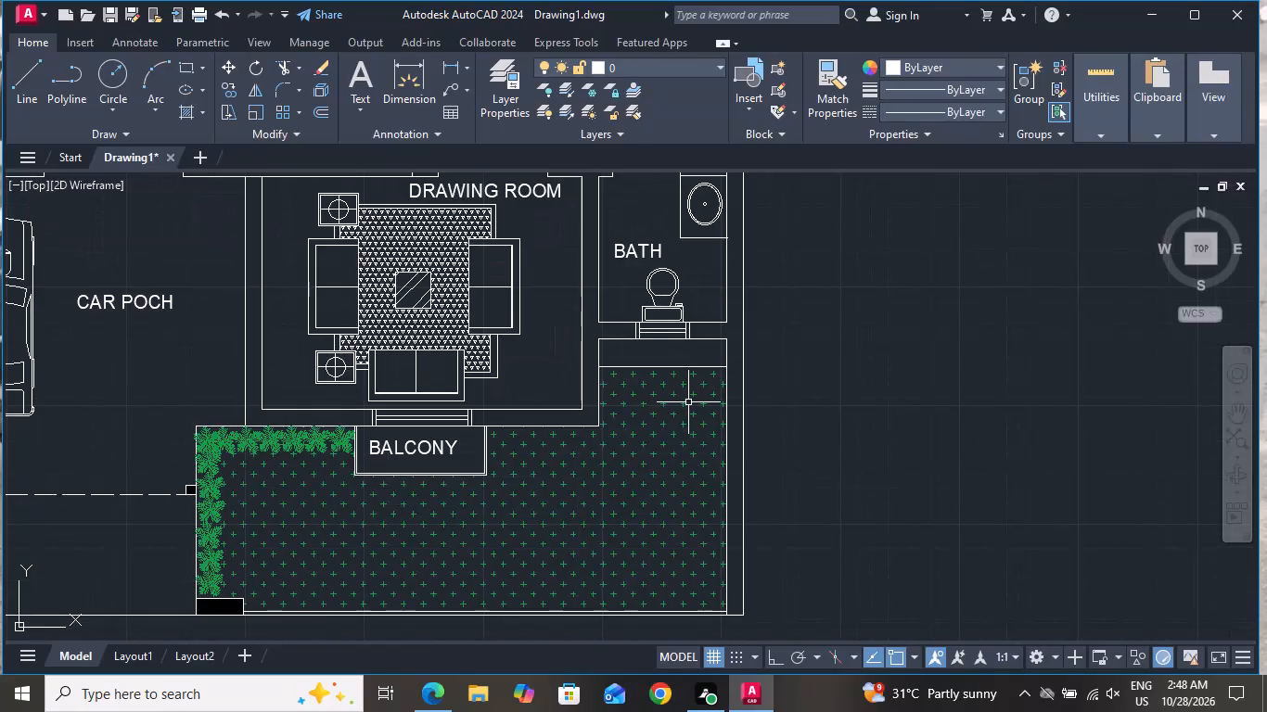
scroll(693, 418, "down", 2)
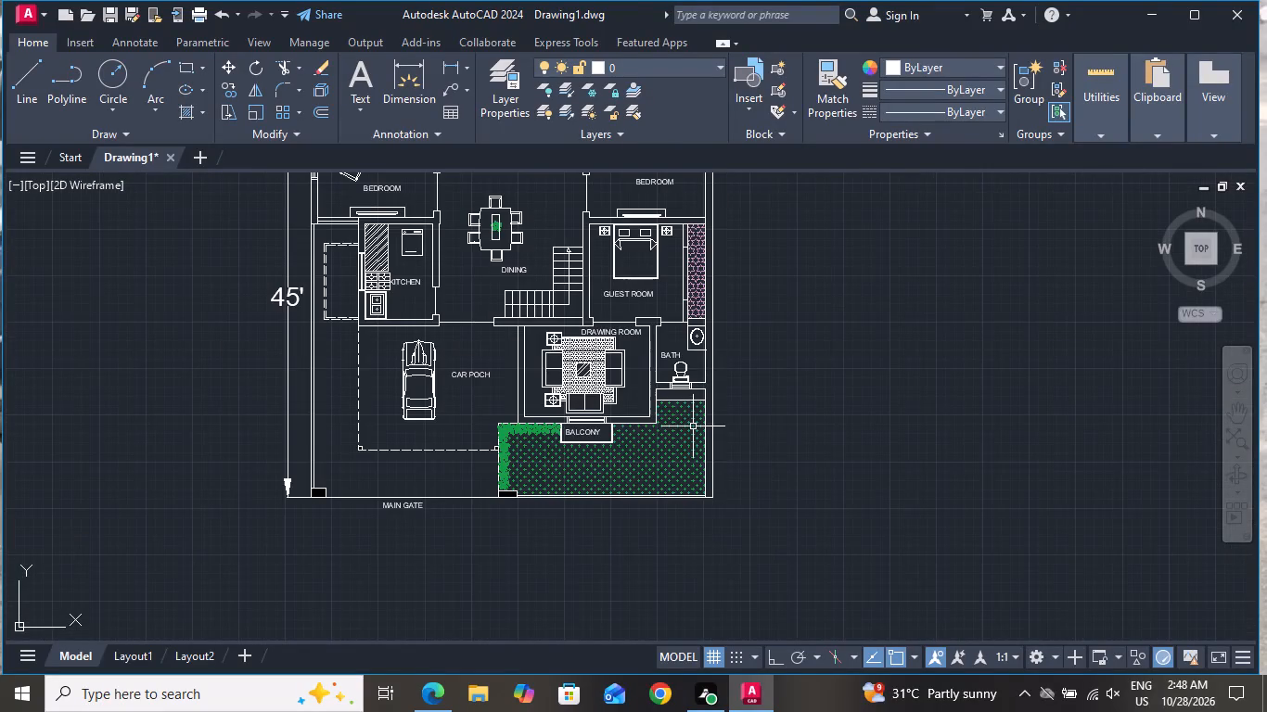
scroll(583, 439, "up", 2)
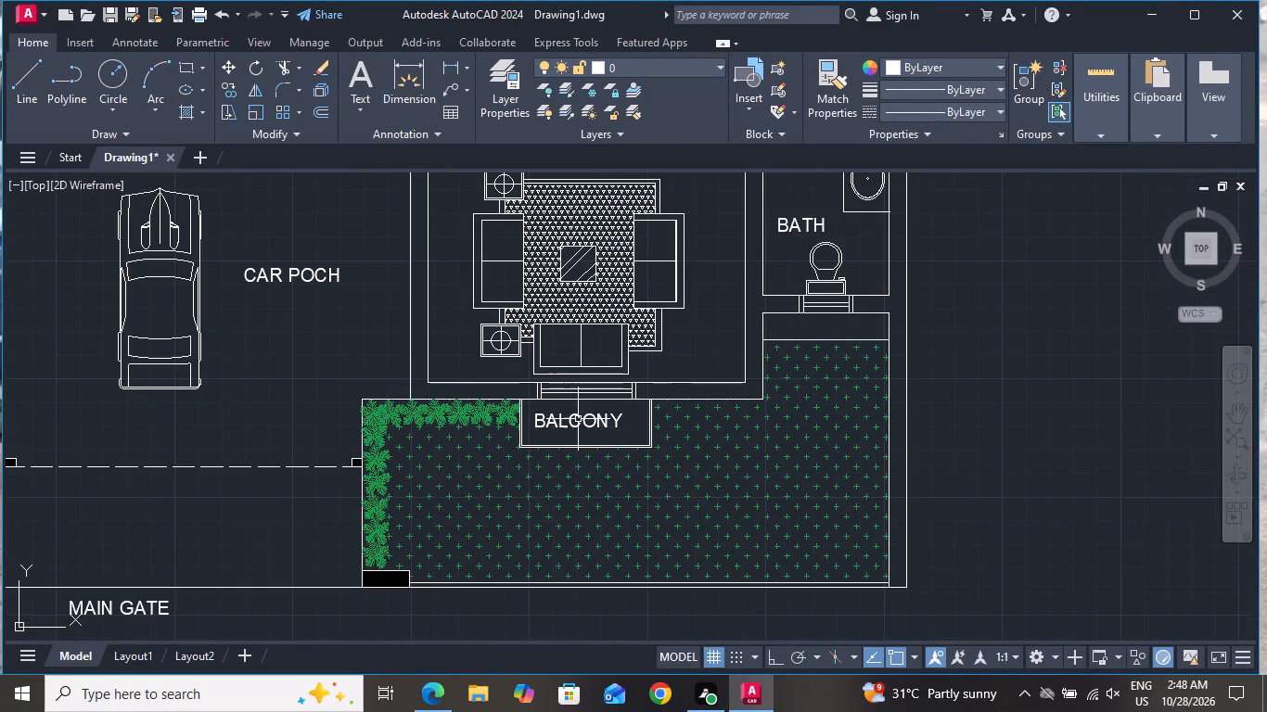
left_click(578, 420)
left_click(237, 88)
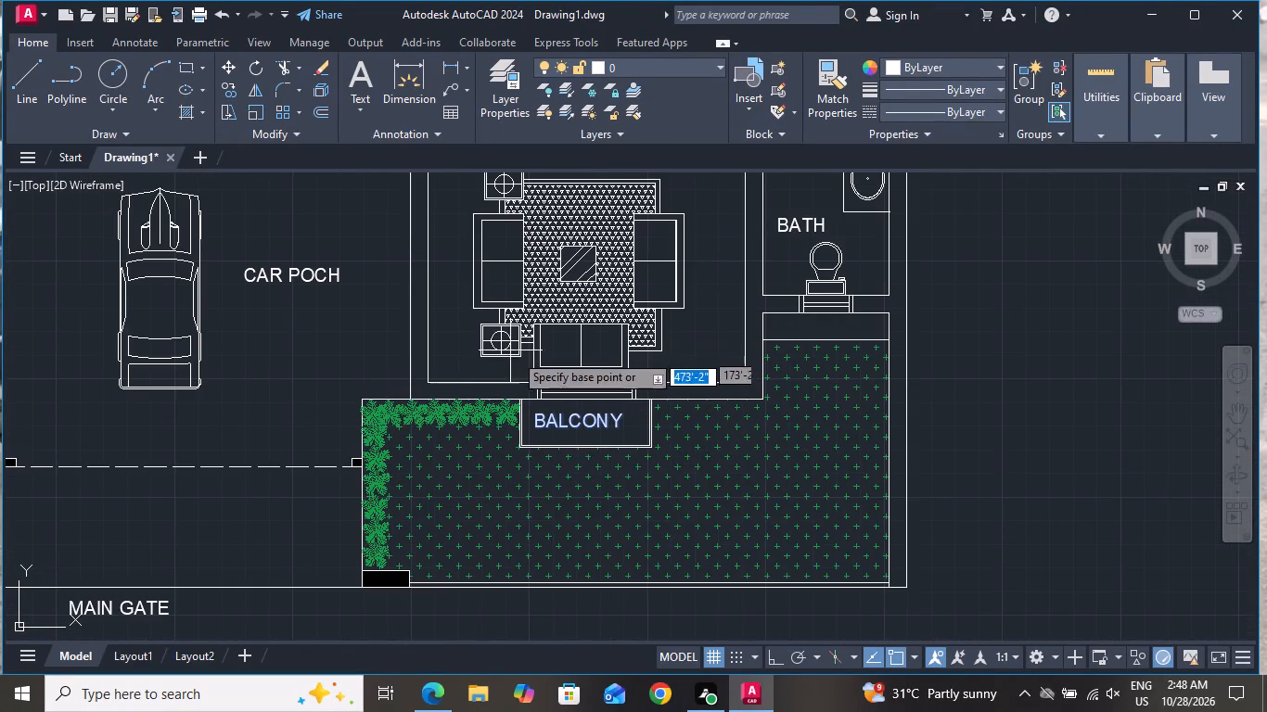
left_click(596, 426)
scroll(294, 366, "down", 4)
scroll(236, 329, "up", 1)
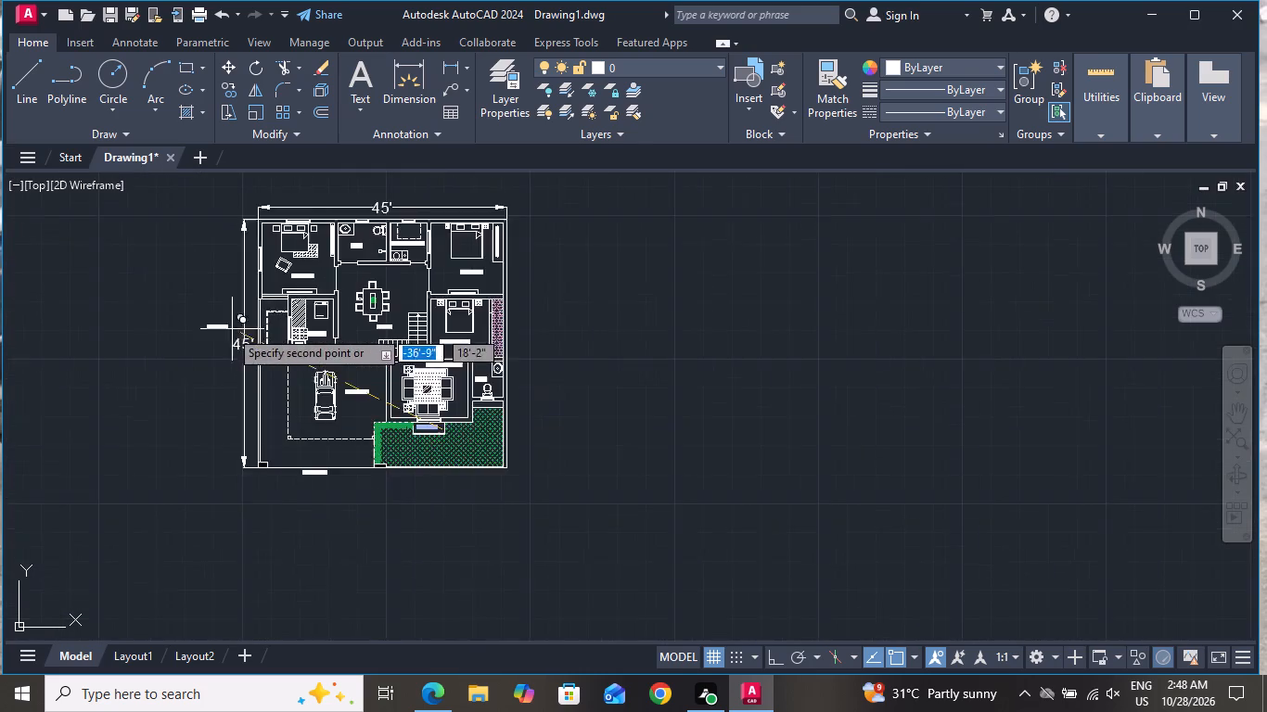
scroll(221, 329, "up", 2)
scroll(398, 339, "up", 3)
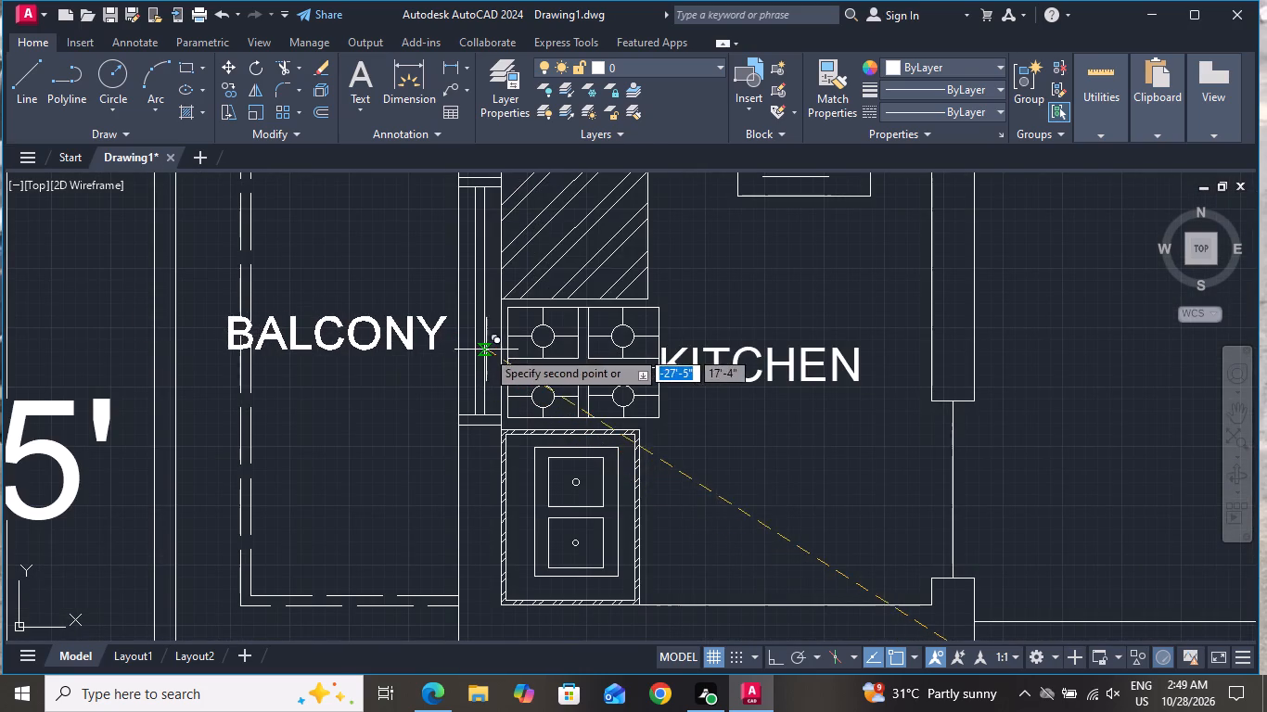
left_click(508, 350)
right_click(504, 355)
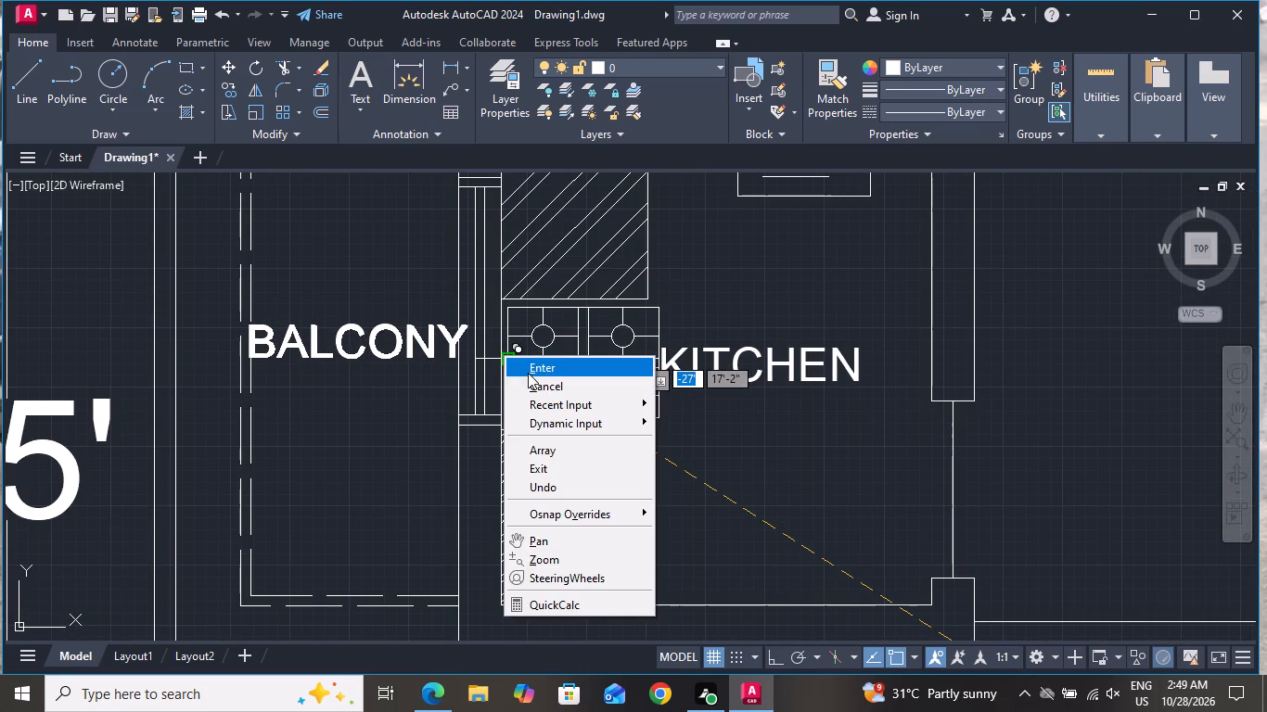
left_click(531, 381)
Rotate the copied BALCONY label beside the kitchen to 270 degrees with Ortho on.
left_click(425, 346)
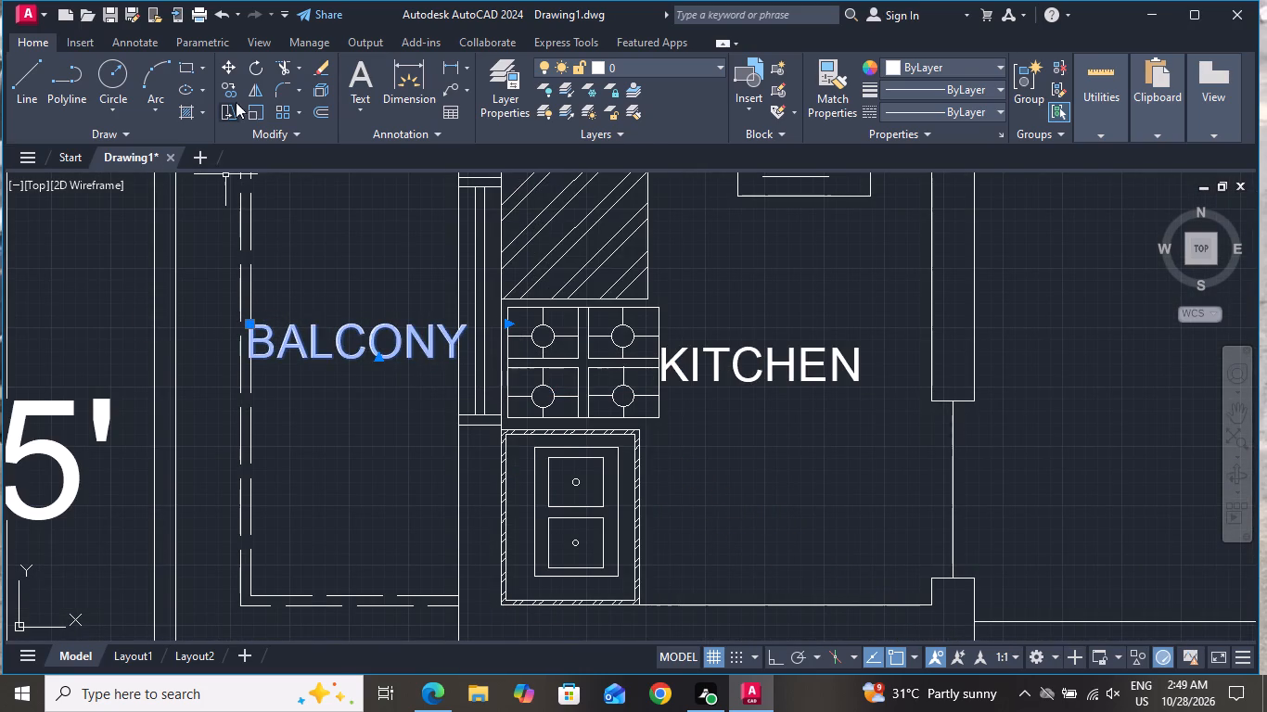
left_click(260, 74)
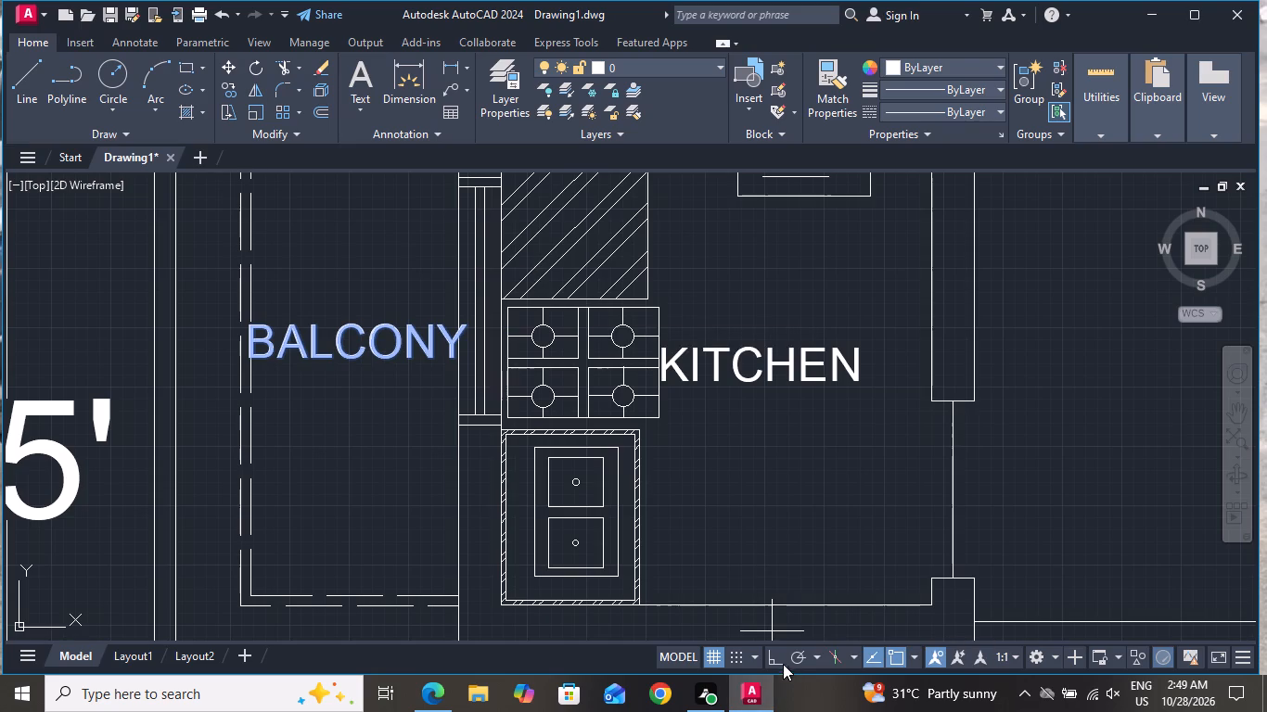
left_click(772, 656)
left_click(465, 334)
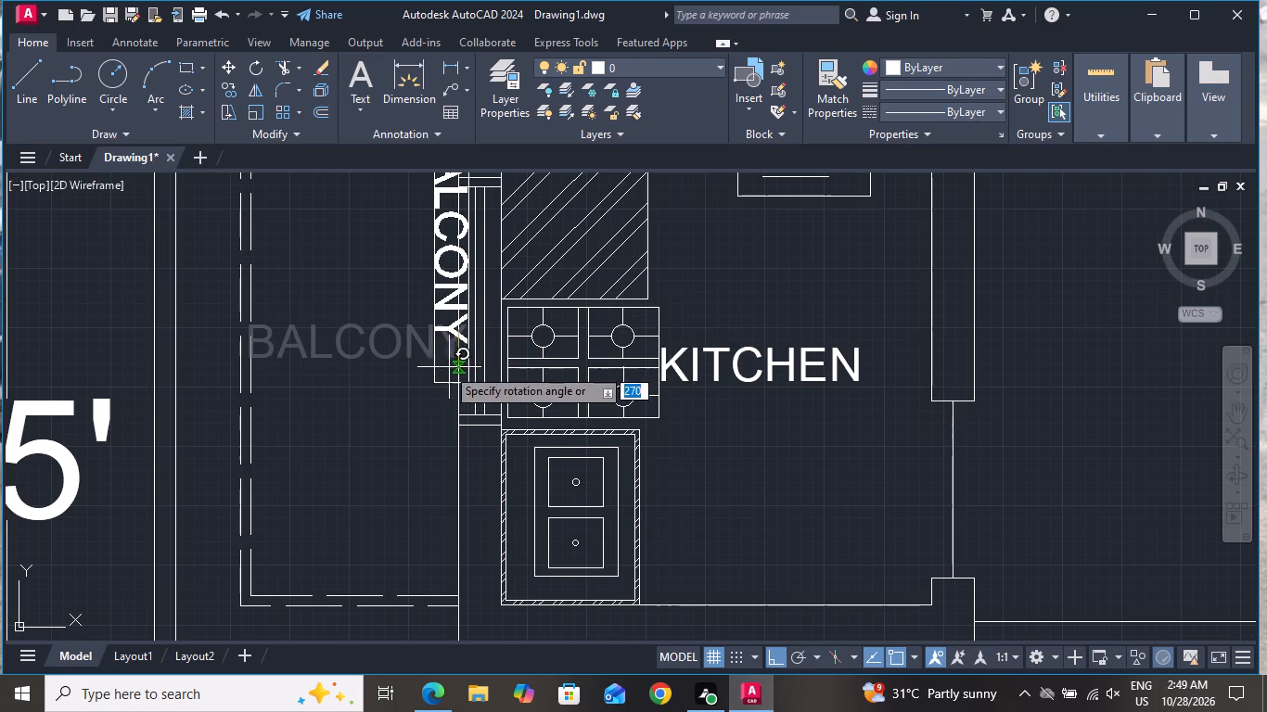
left_click(419, 391)
Move the rotated BALCONY label inside the dashed balcony outline west of the kitchen with Ortho off.
left_click(444, 332)
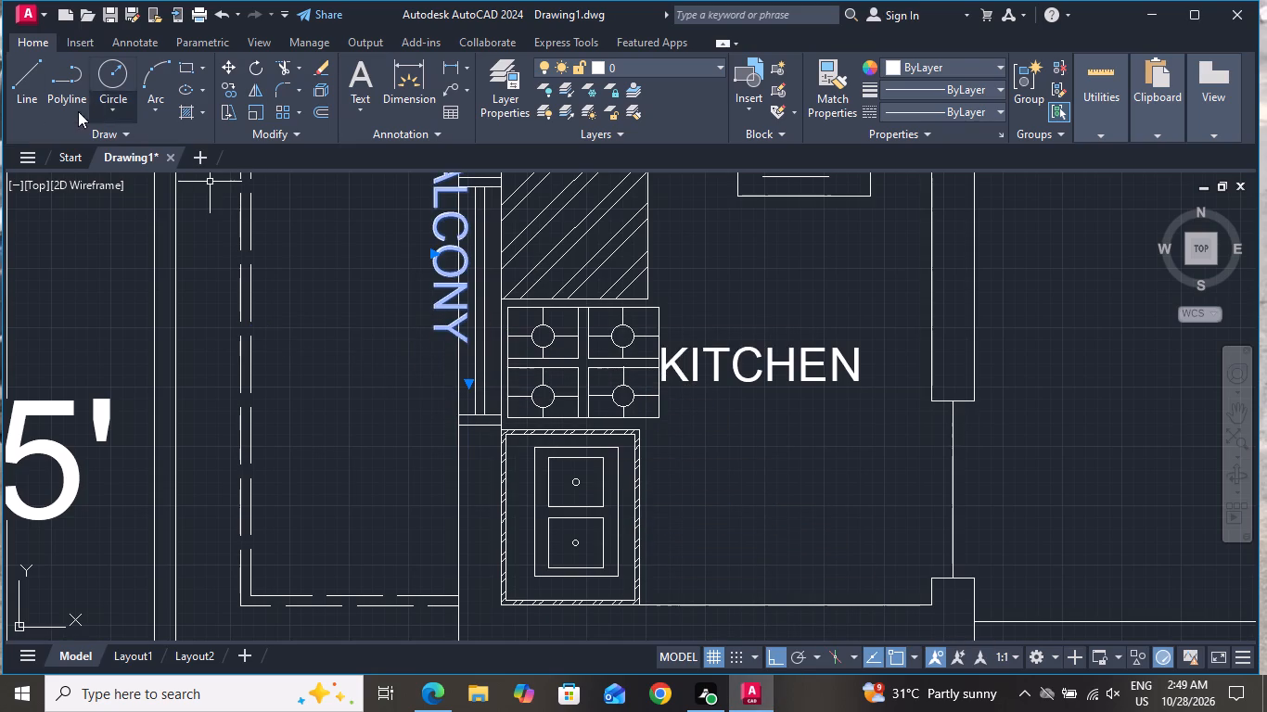
left_click(226, 70)
left_click(436, 240)
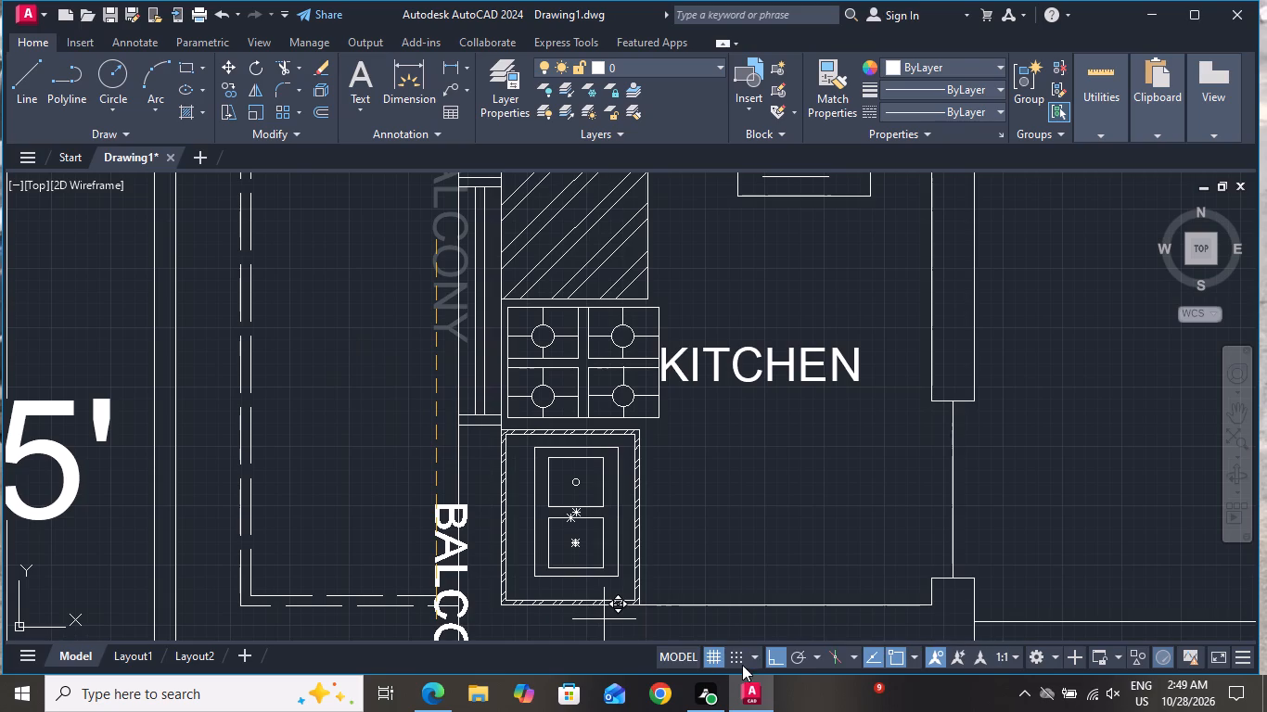
left_click(769, 662)
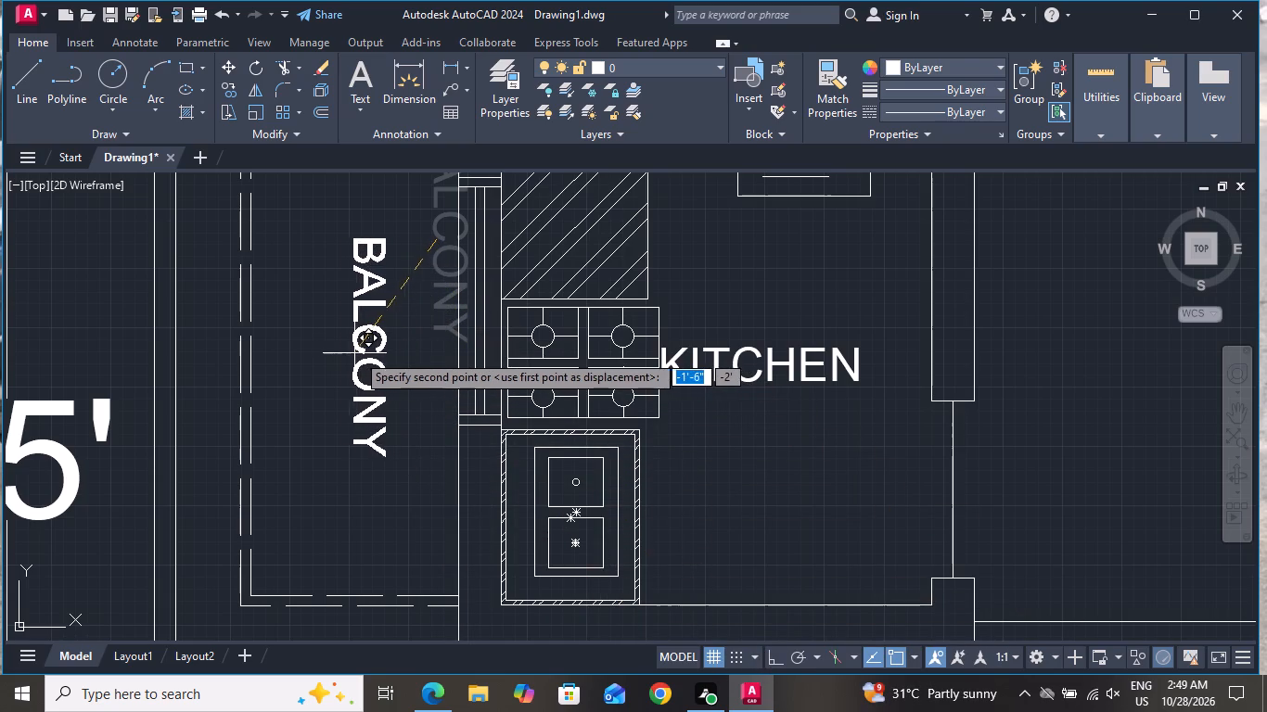
left_click(342, 352)
Examine the whole floor plan, including the room labels, front garden hatch and main gate area.
scroll(385, 398, "down", 2)
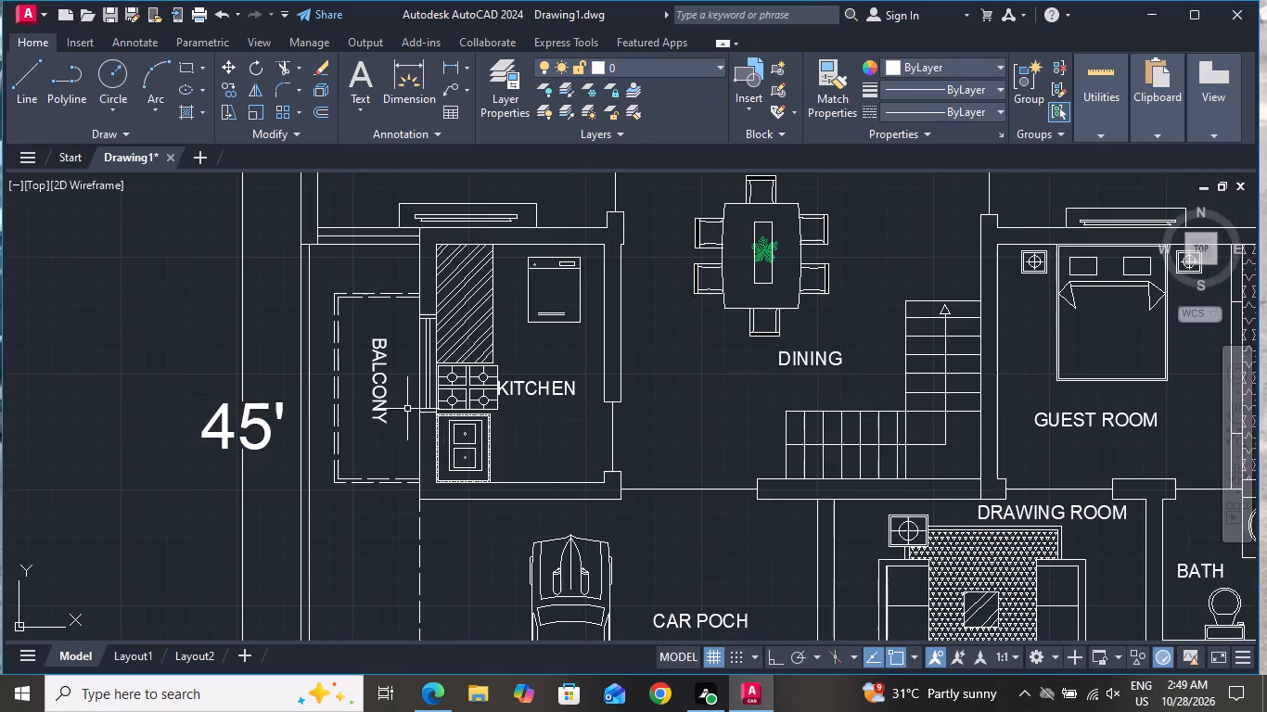
scroll(556, 472, "down", 1)
scroll(752, 505, "down", 1)
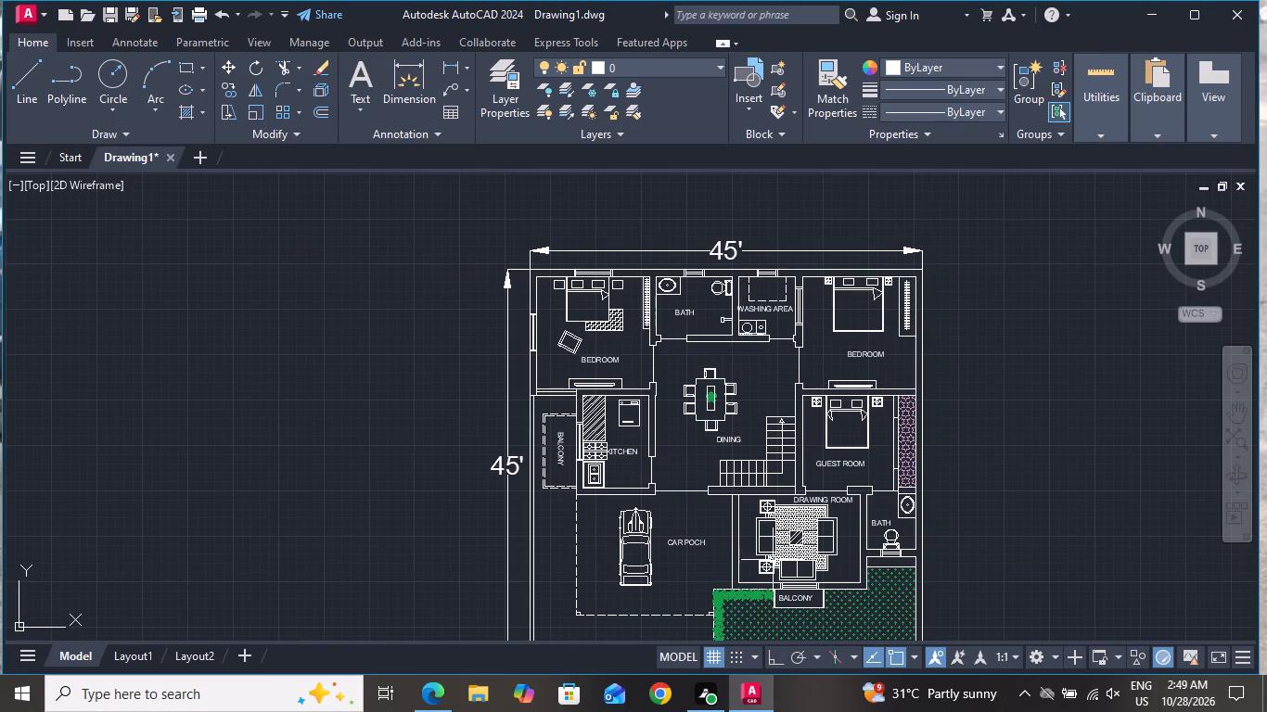
scroll(677, 532, "down", 1)
scroll(699, 499, "up", 3)
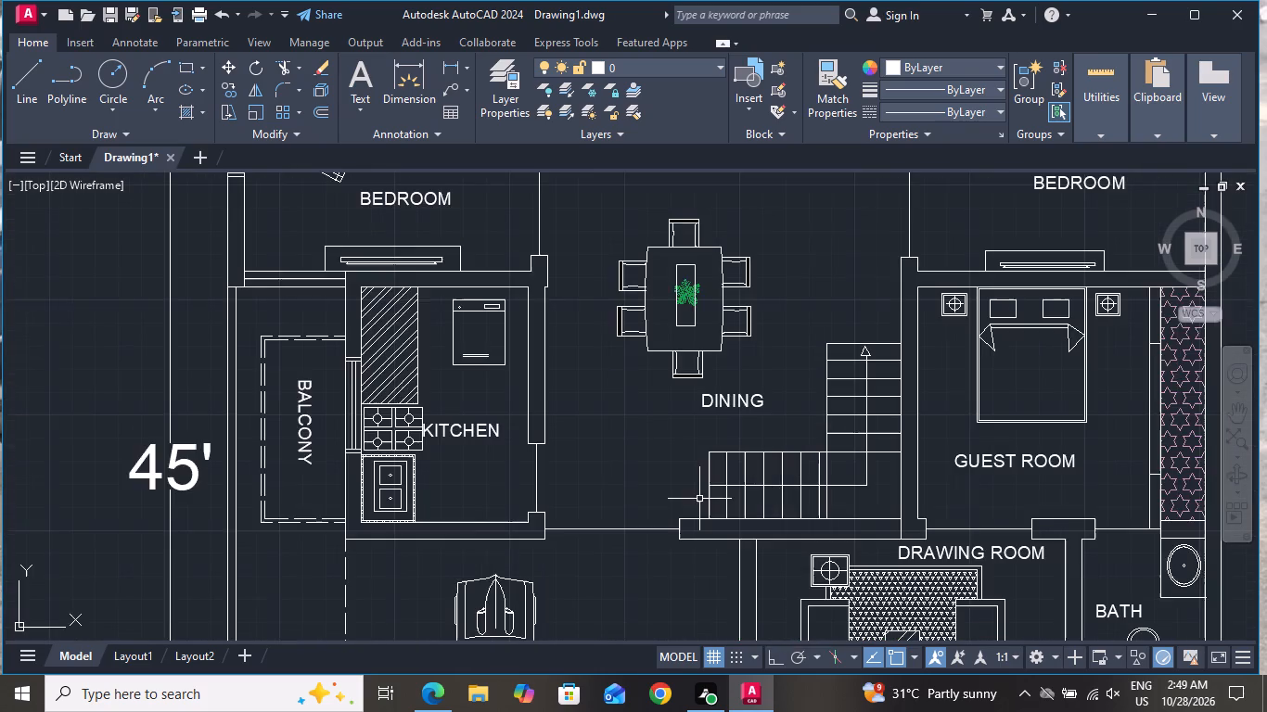
scroll(701, 496, "down", 2)
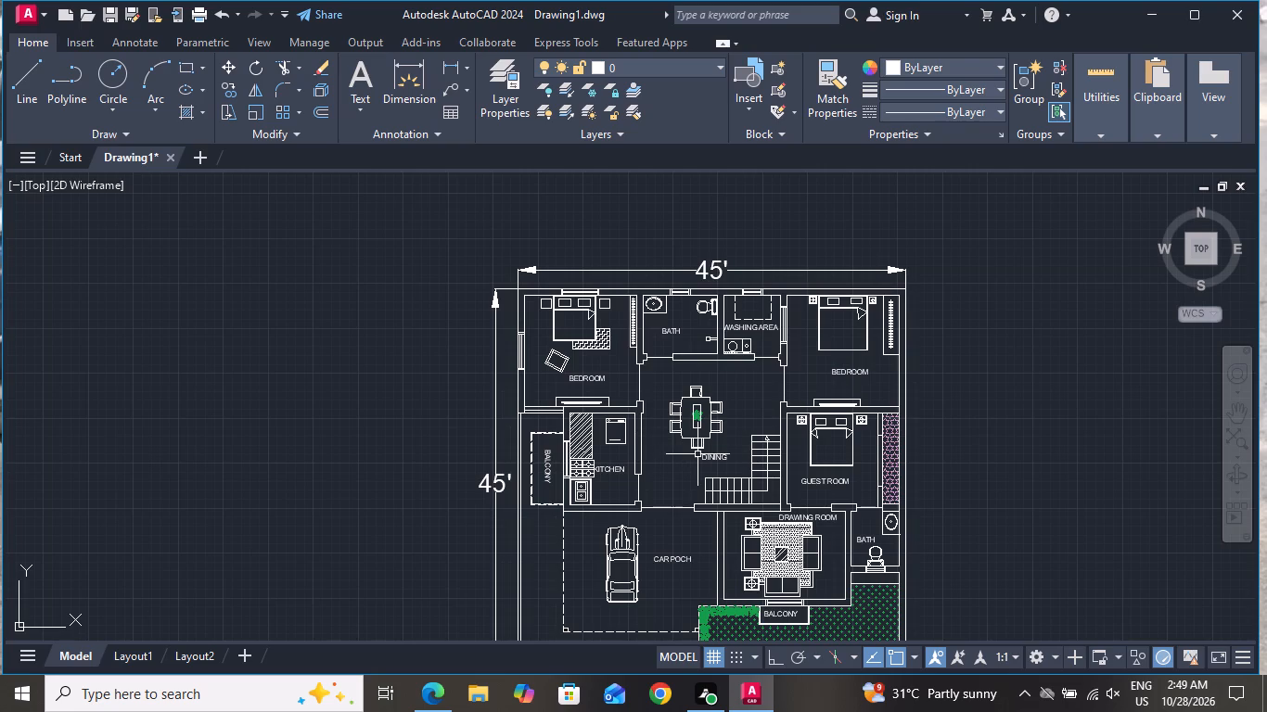
scroll(718, 455, "down", 1)
scroll(749, 608, "up", 2)
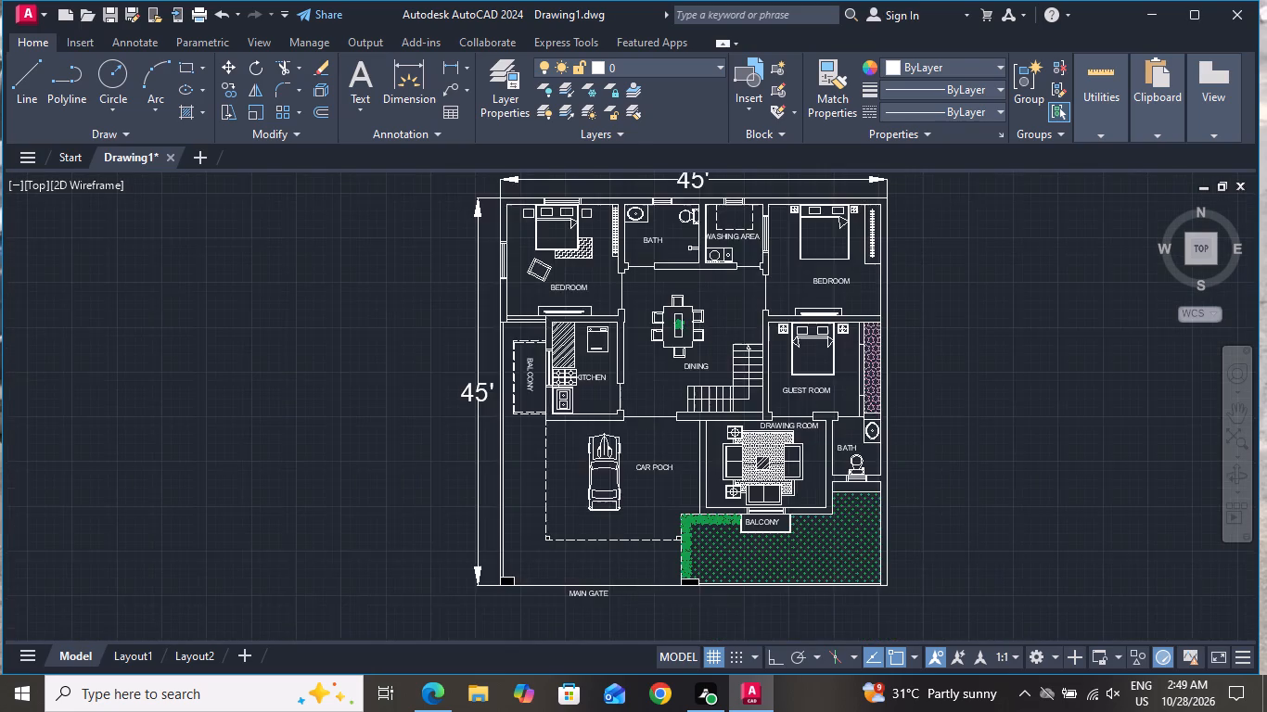
scroll(749, 608, "up", 1)
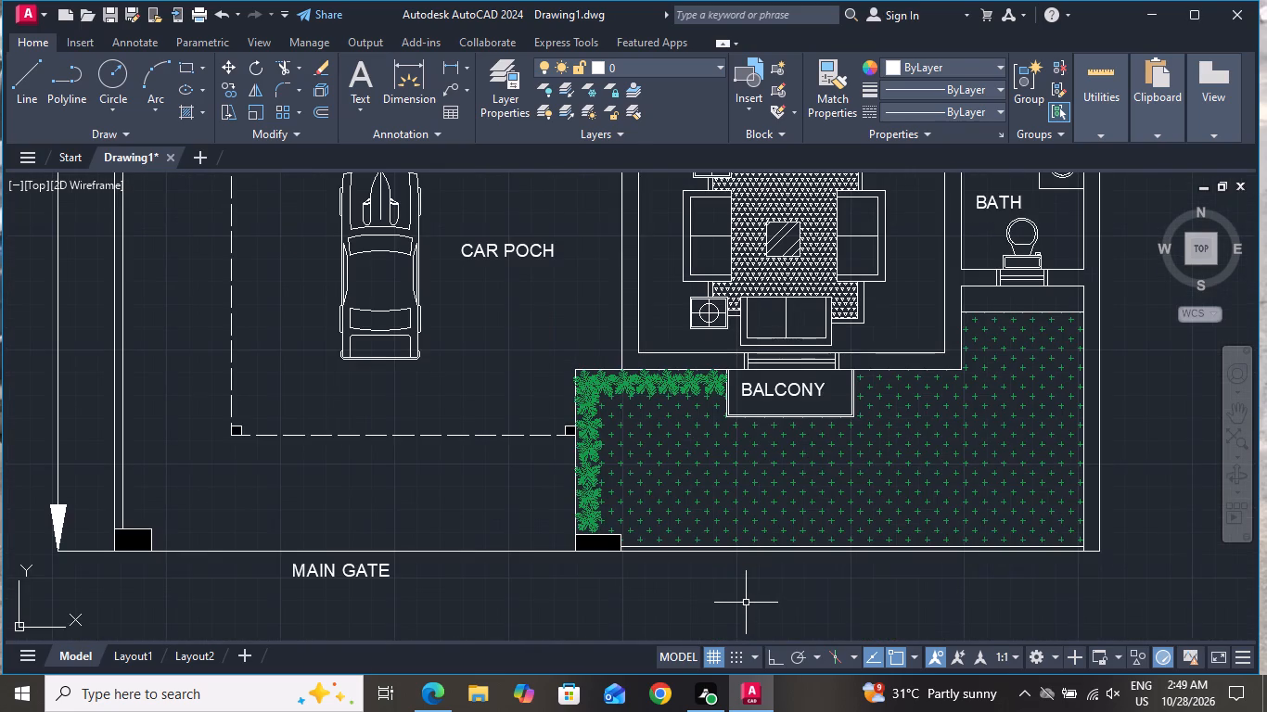
scroll(800, 540, "up", 2)
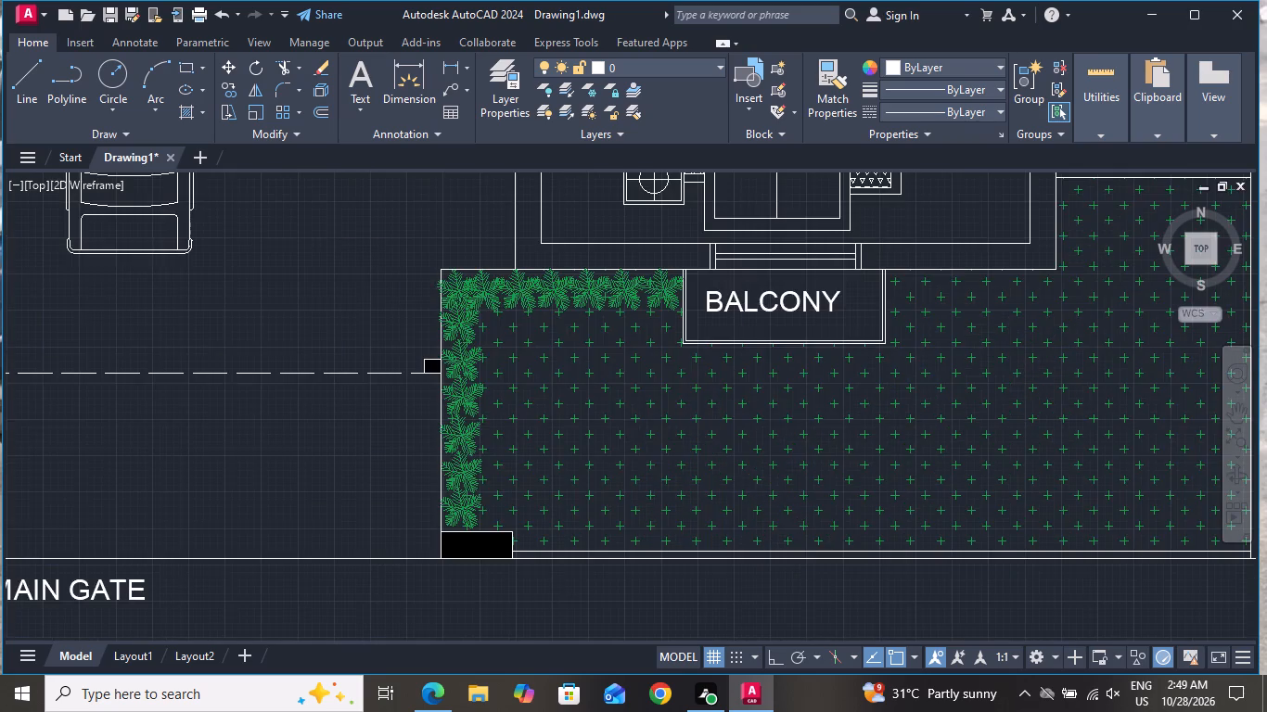
scroll(800, 551, "down", 5)
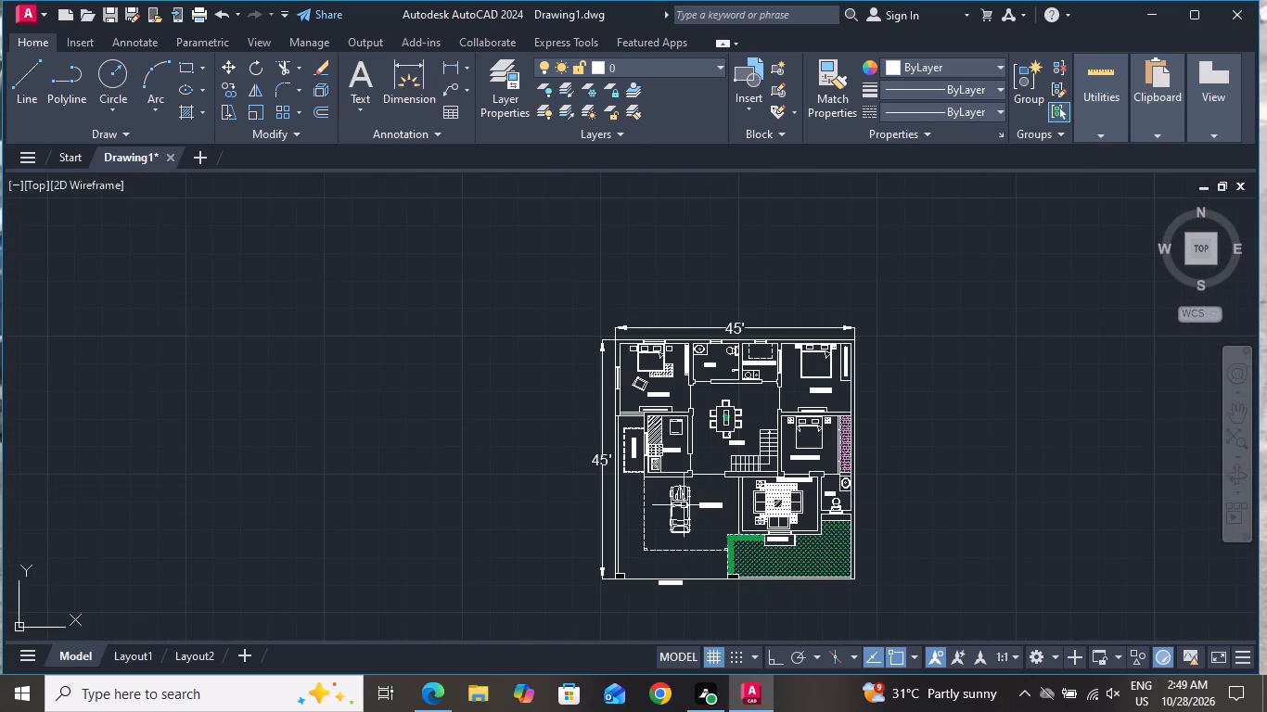
Add the multiline text GROUND FLOOR PLAN in the open strip between the car porch's dashed edge and the main gate.
left_click(365, 75)
scroll(637, 547, "up", 3)
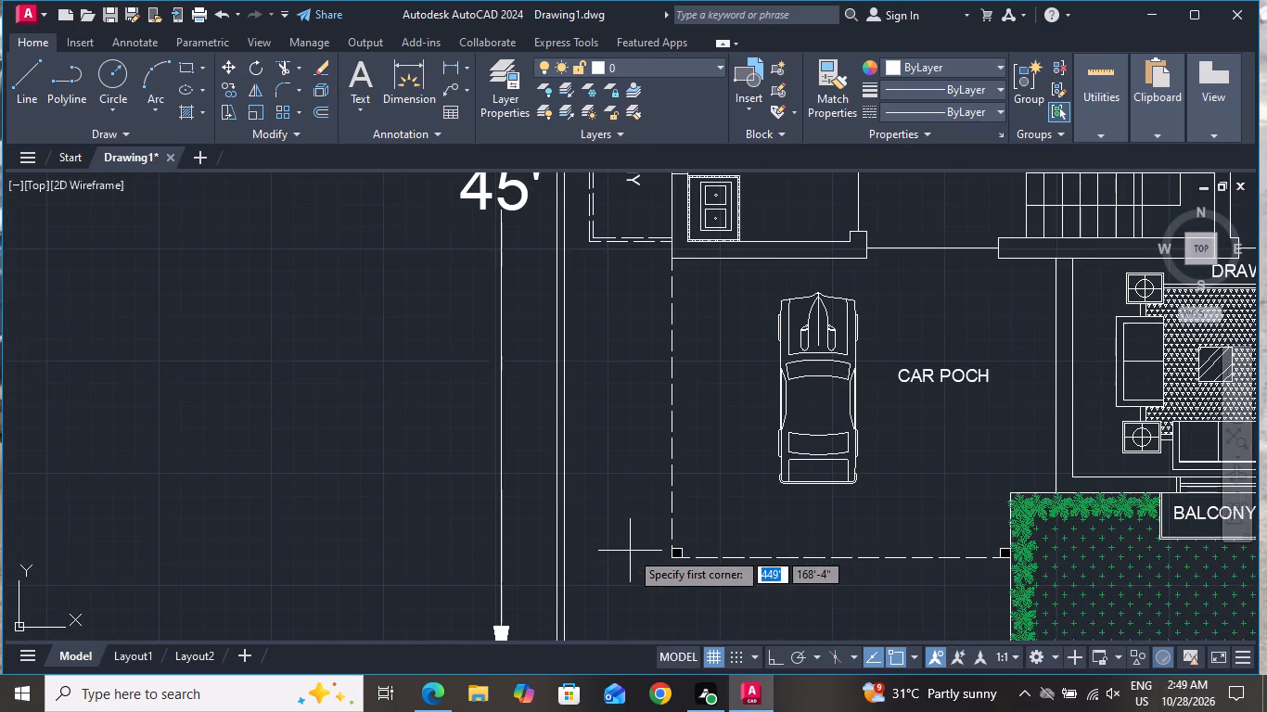
left_click(662, 577)
left_click(863, 603)
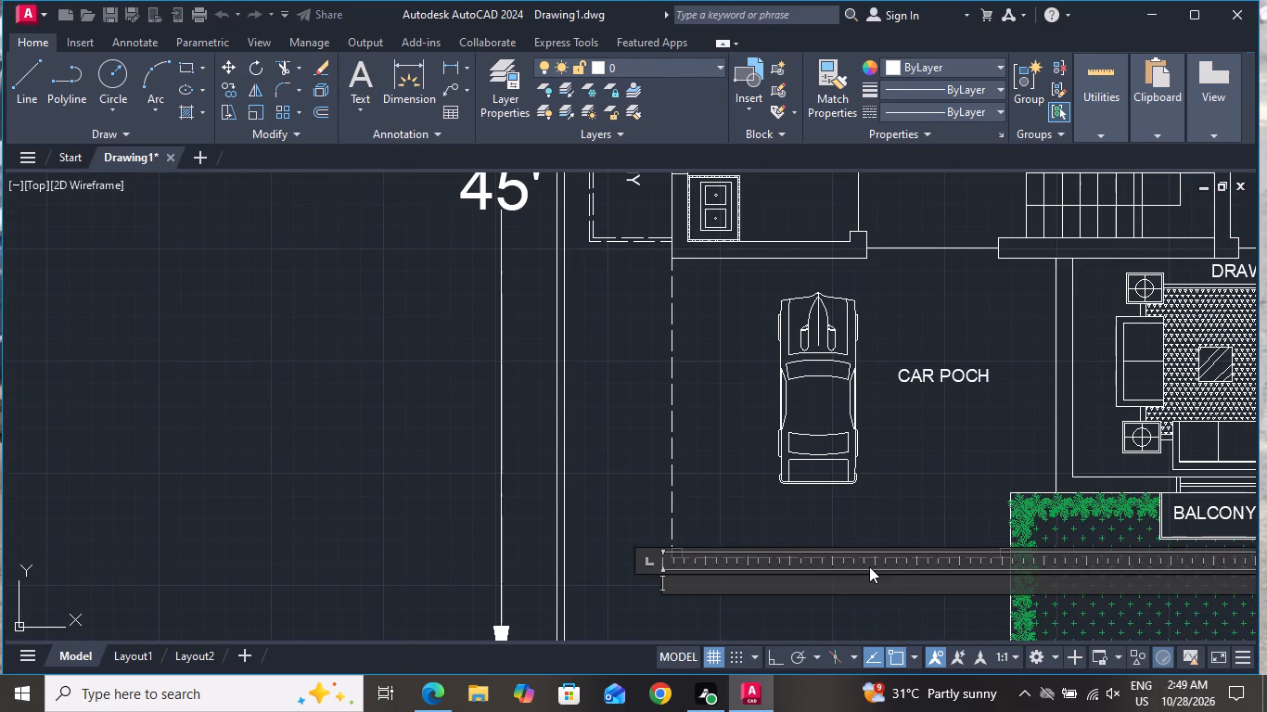
key("g")
key("r")
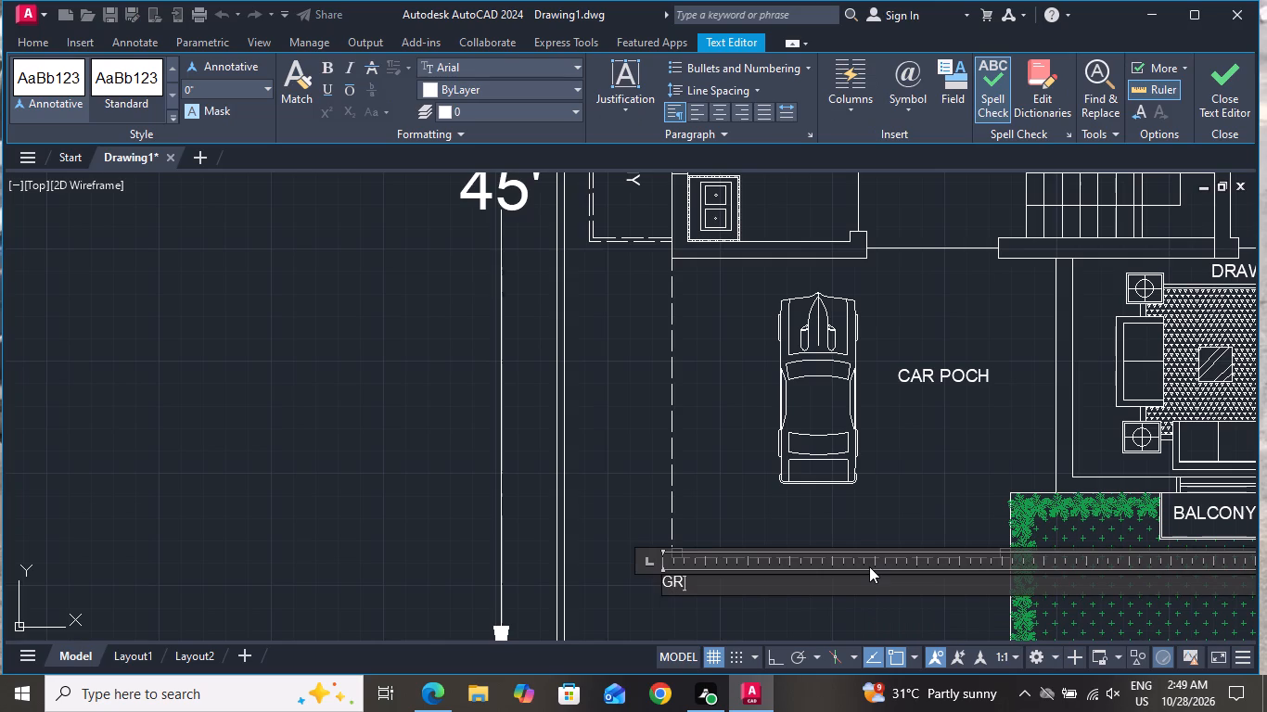
type("OUND")
key("space")
key("p")
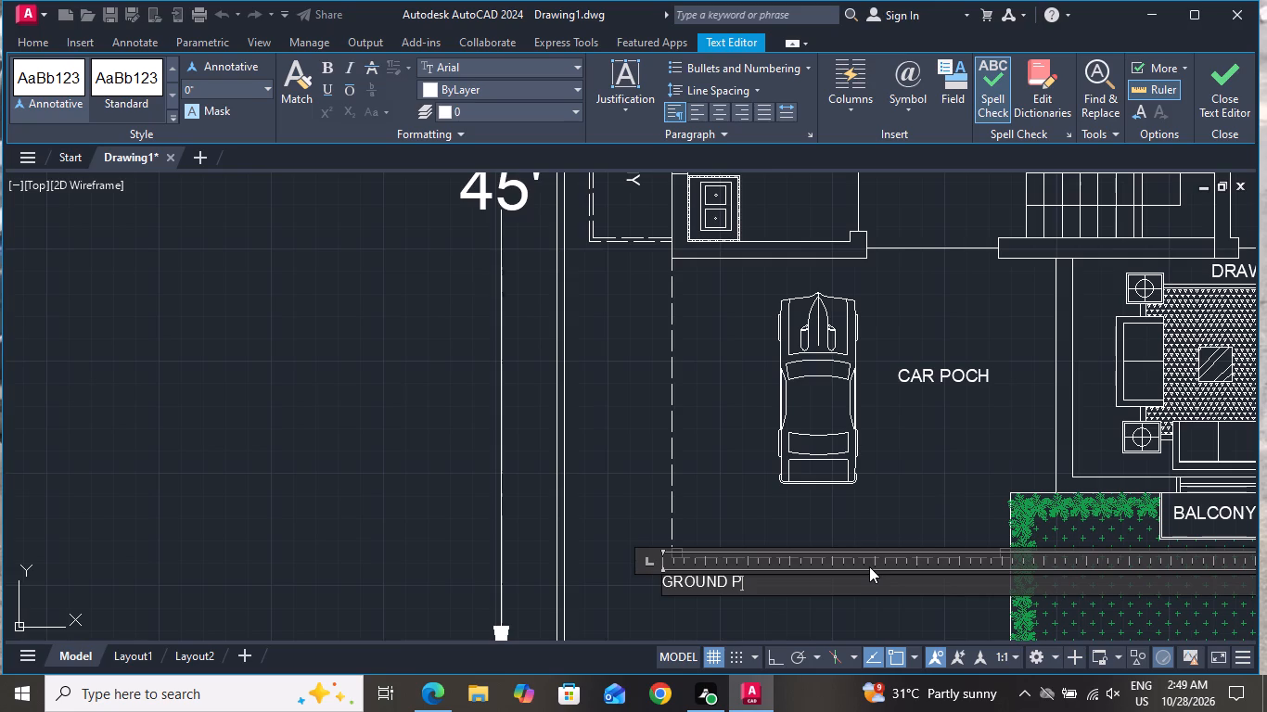
key("BackSpace")
type("FLOO")
type("R")
key("space")
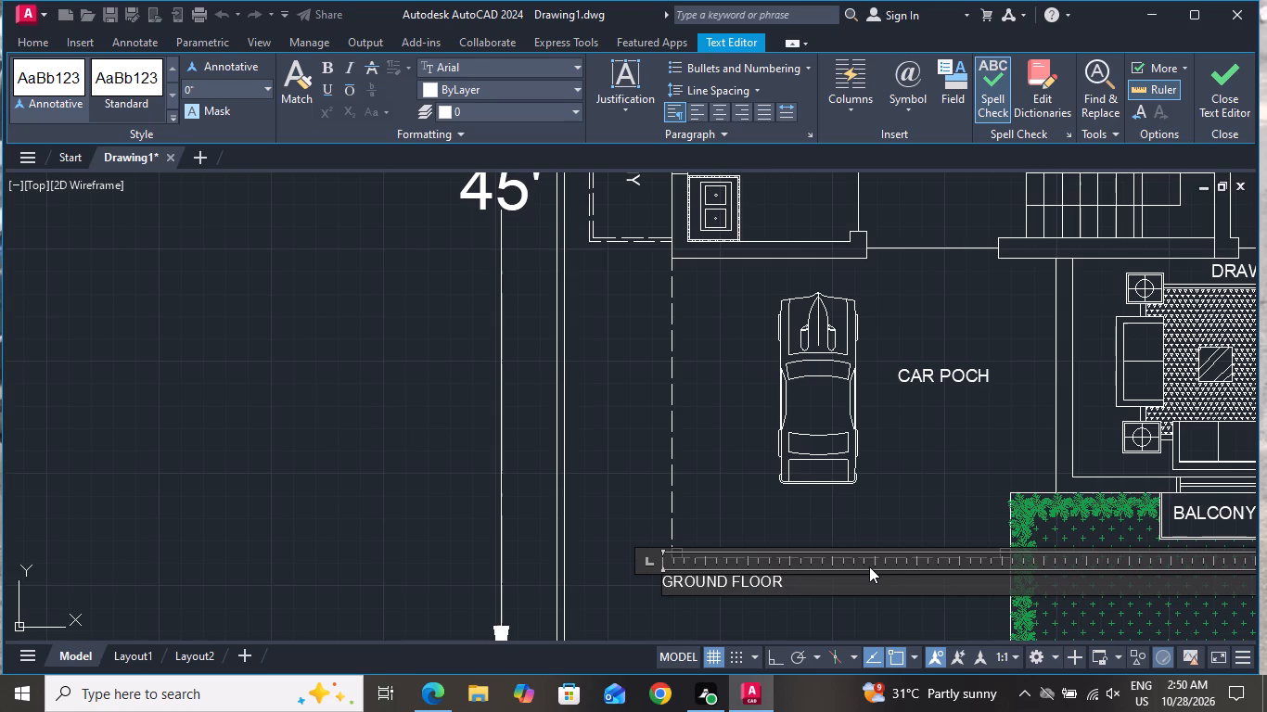
type("PLAN")
left_click(870, 616)
Select the new GROUND FLOOR PLAN text below the car porch and open its properties.
scroll(801, 584, "up", 2)
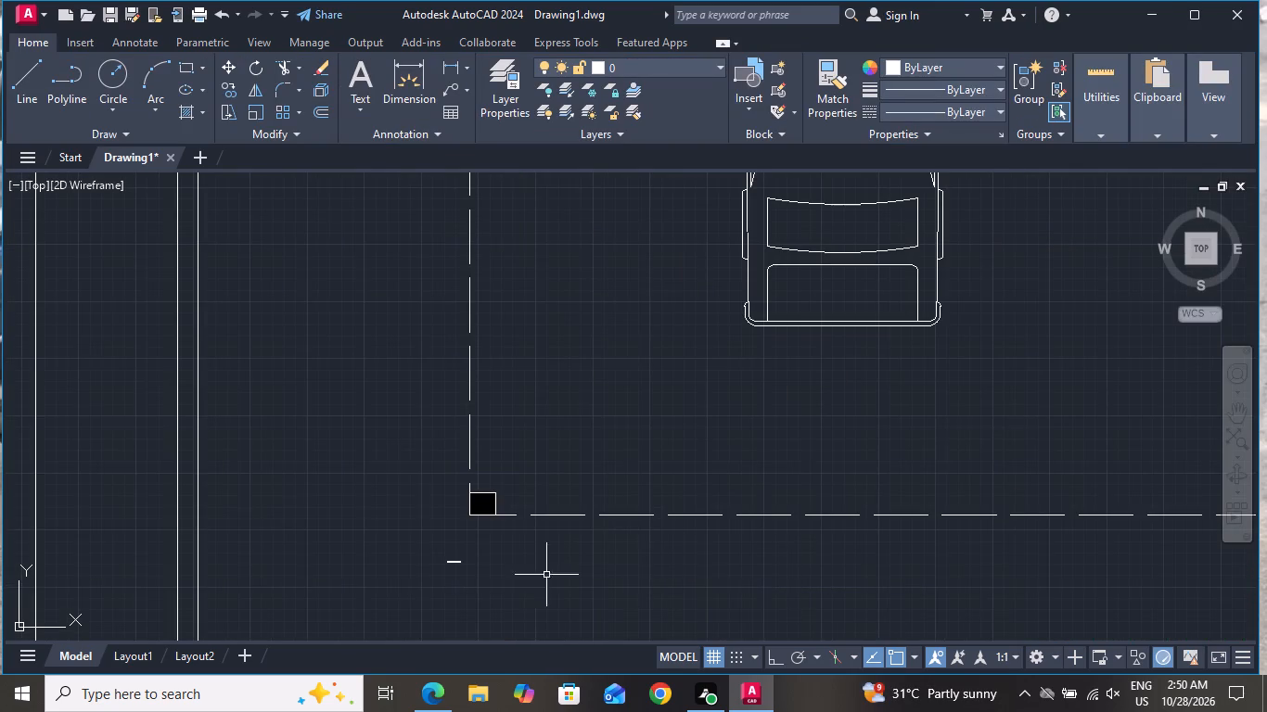
left_click(480, 553)
left_click(331, 595)
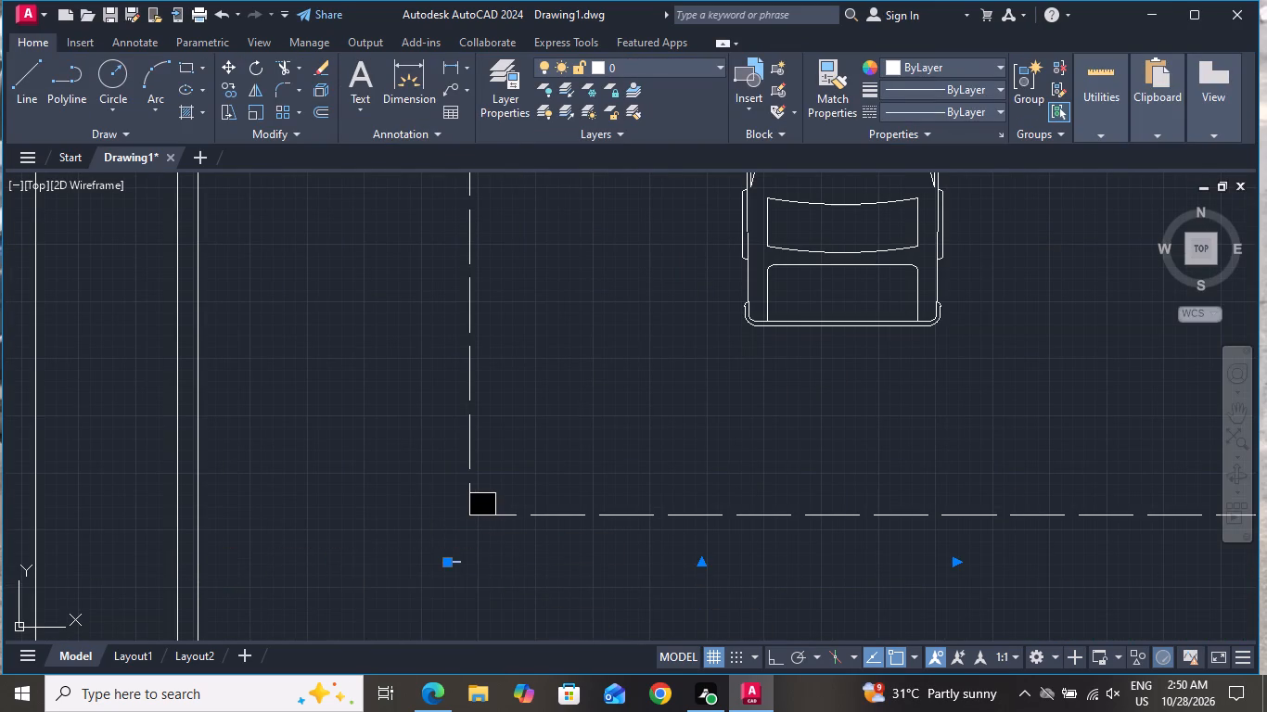
right_click(333, 582)
left_click(370, 546)
scroll(450, 563, "down", 1)
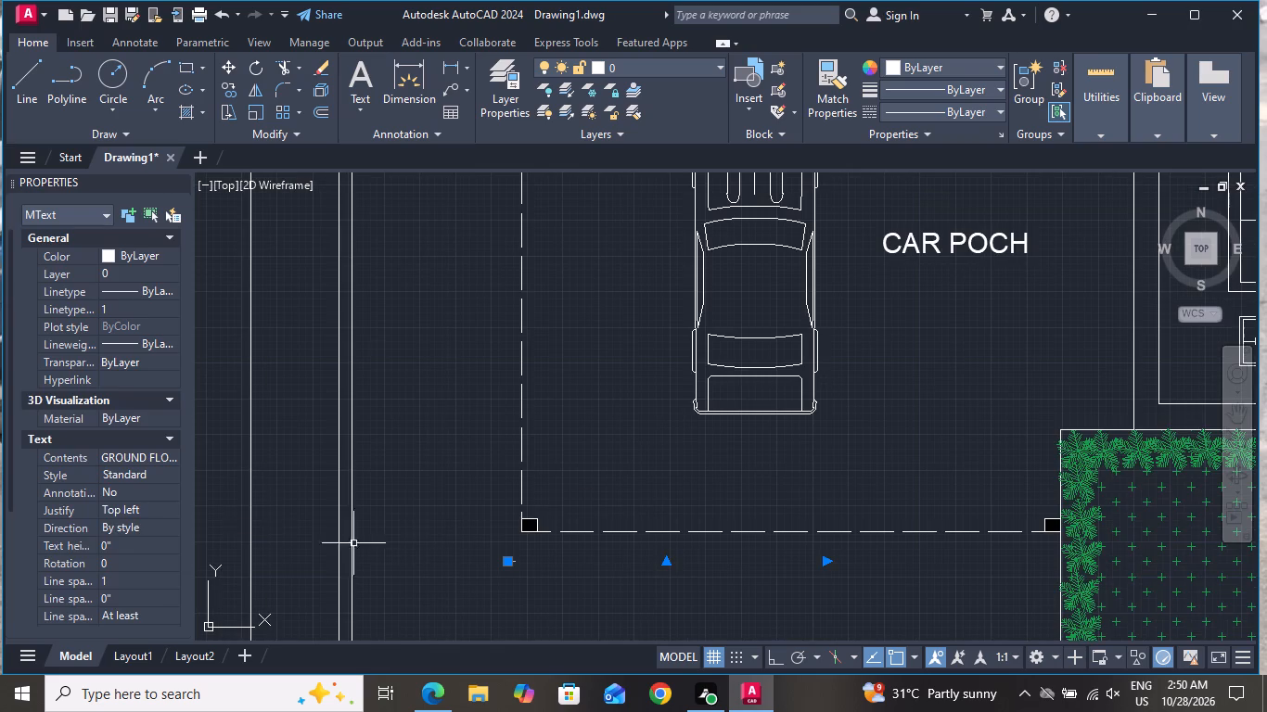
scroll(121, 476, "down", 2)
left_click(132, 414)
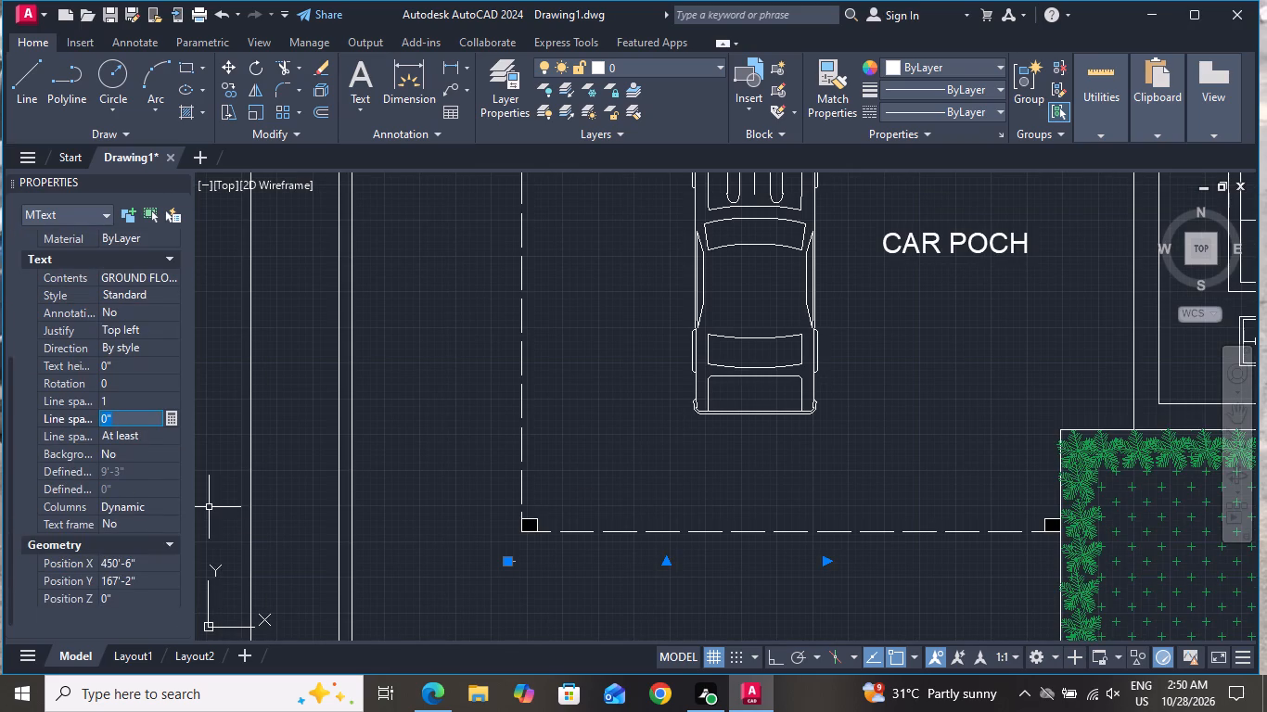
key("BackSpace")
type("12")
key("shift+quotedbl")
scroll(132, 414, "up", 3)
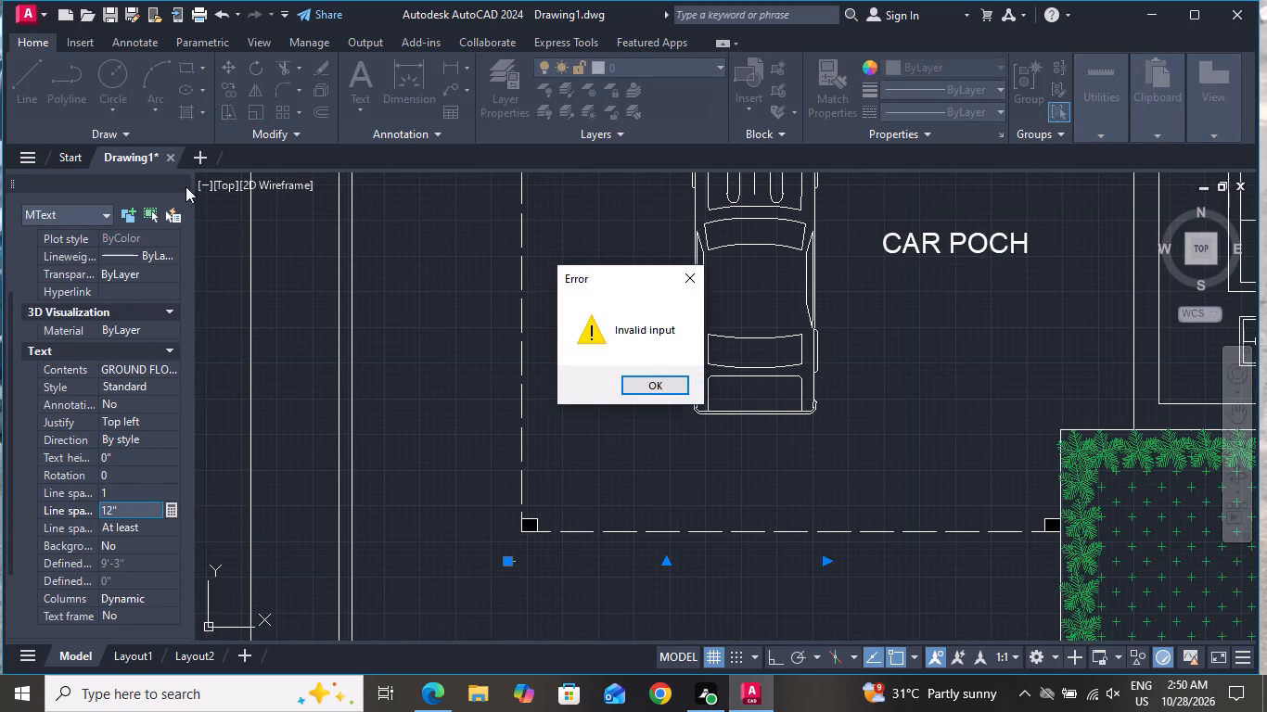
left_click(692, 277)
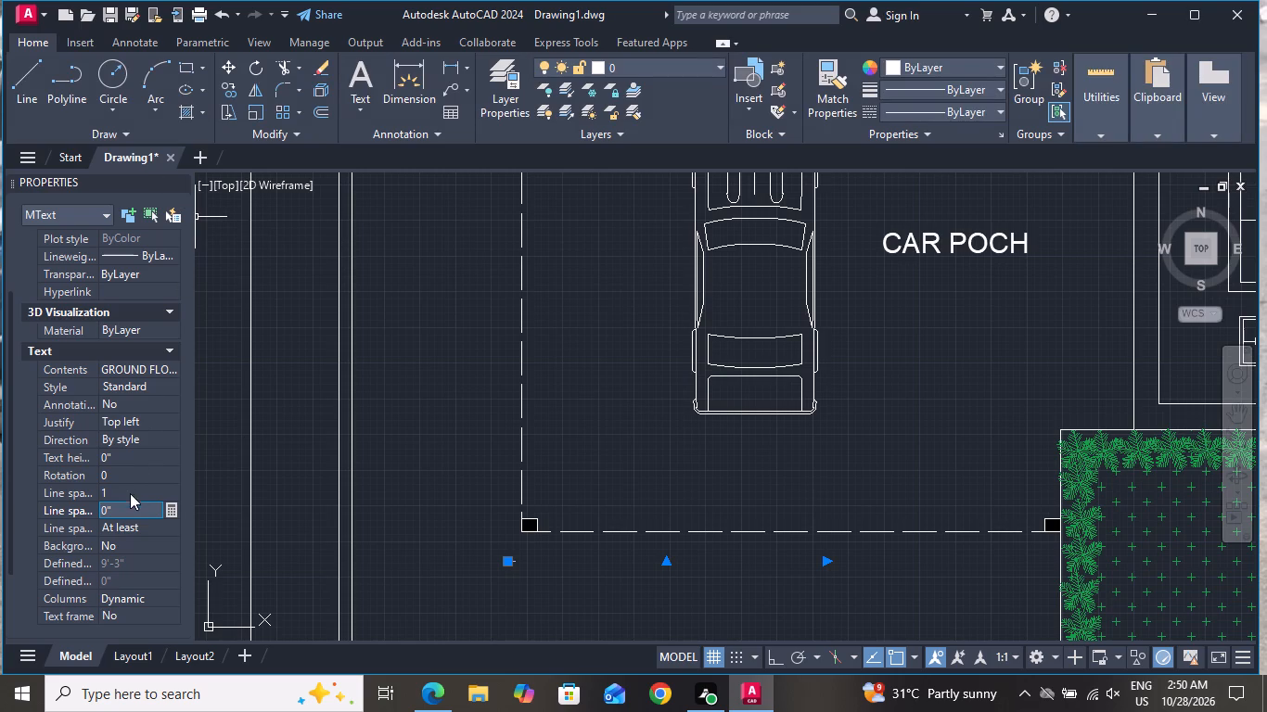
Set the GROUND FLOOR PLAN label's text height to 12" and close its properties.
left_click(118, 451)
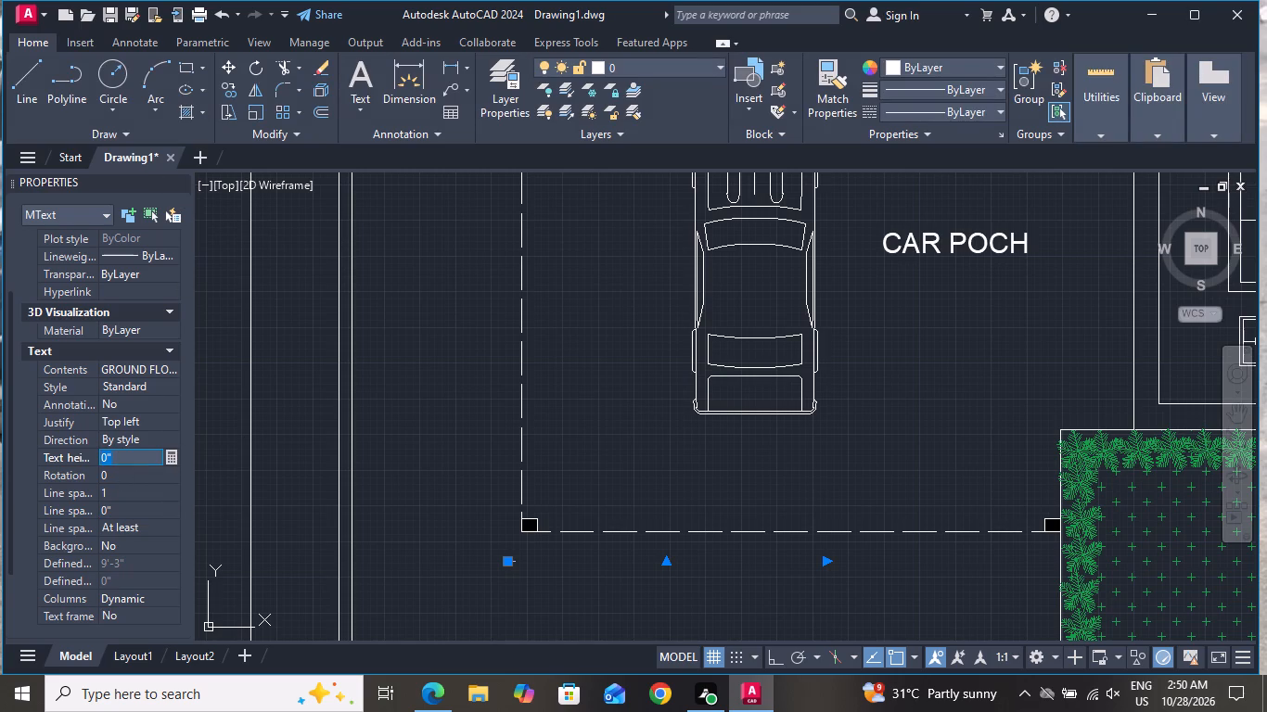
key("BackSpace")
type("12")
key("shift+quotedbl")
key("Return")
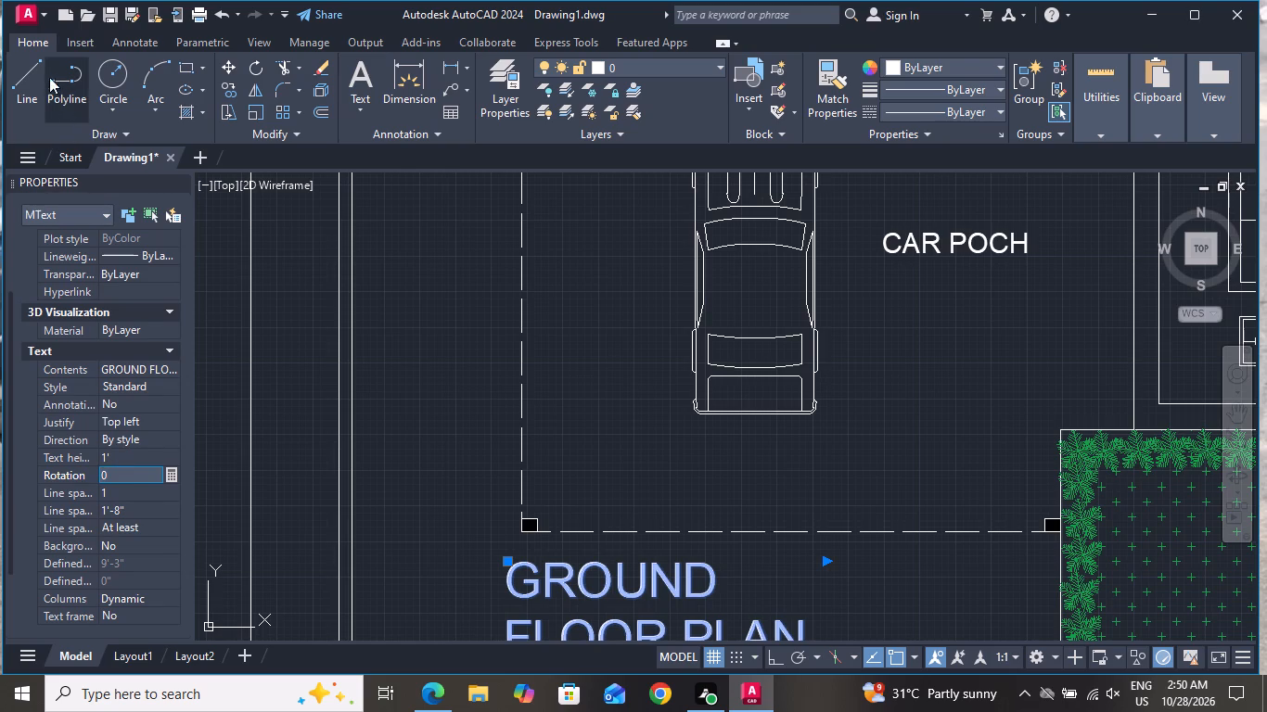
left_click(183, 183)
Widen the GROUND FLOOR PLAN text frame eastward so the title fits on a single line.
scroll(389, 251, "down", 1)
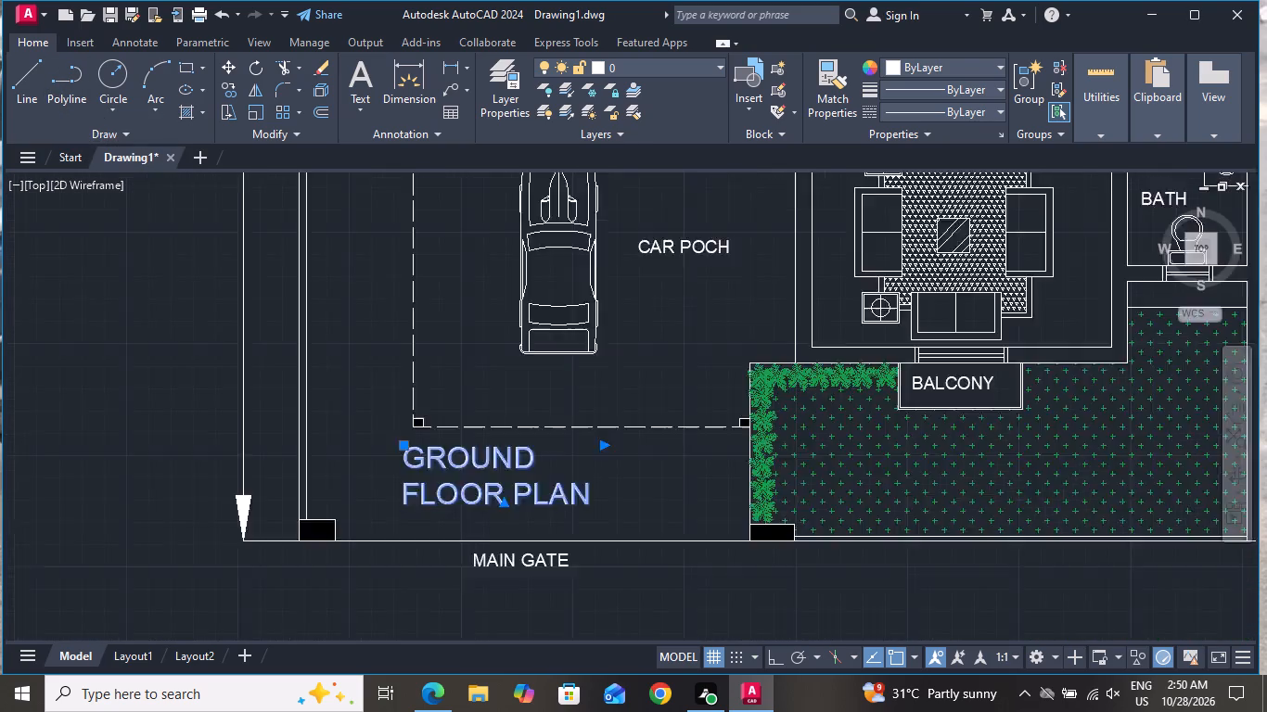
scroll(420, 273, "down", 1)
double_click(491, 412)
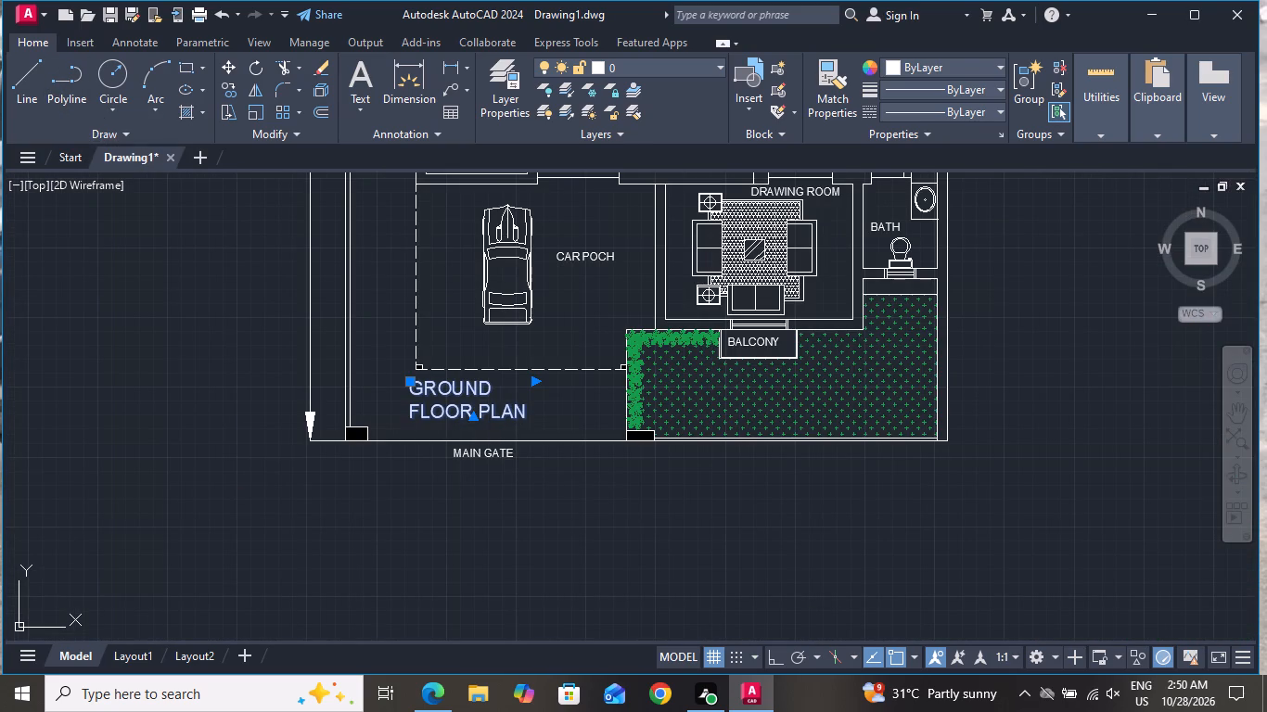
left_click_drag(532, 388, 655, 385)
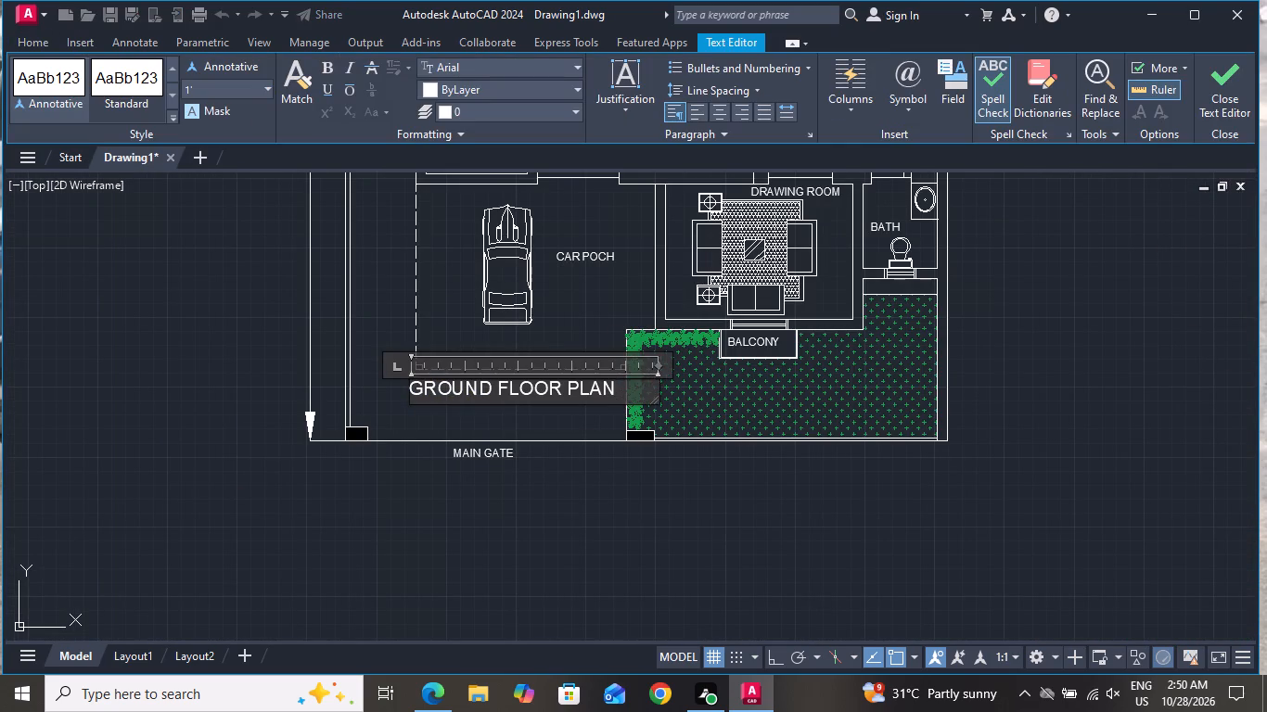
left_click(501, 419)
Move the GROUND FLOOR PLAN title about 1'-5" west and 8" south, within the space above the main gate.
left_click(500, 388)
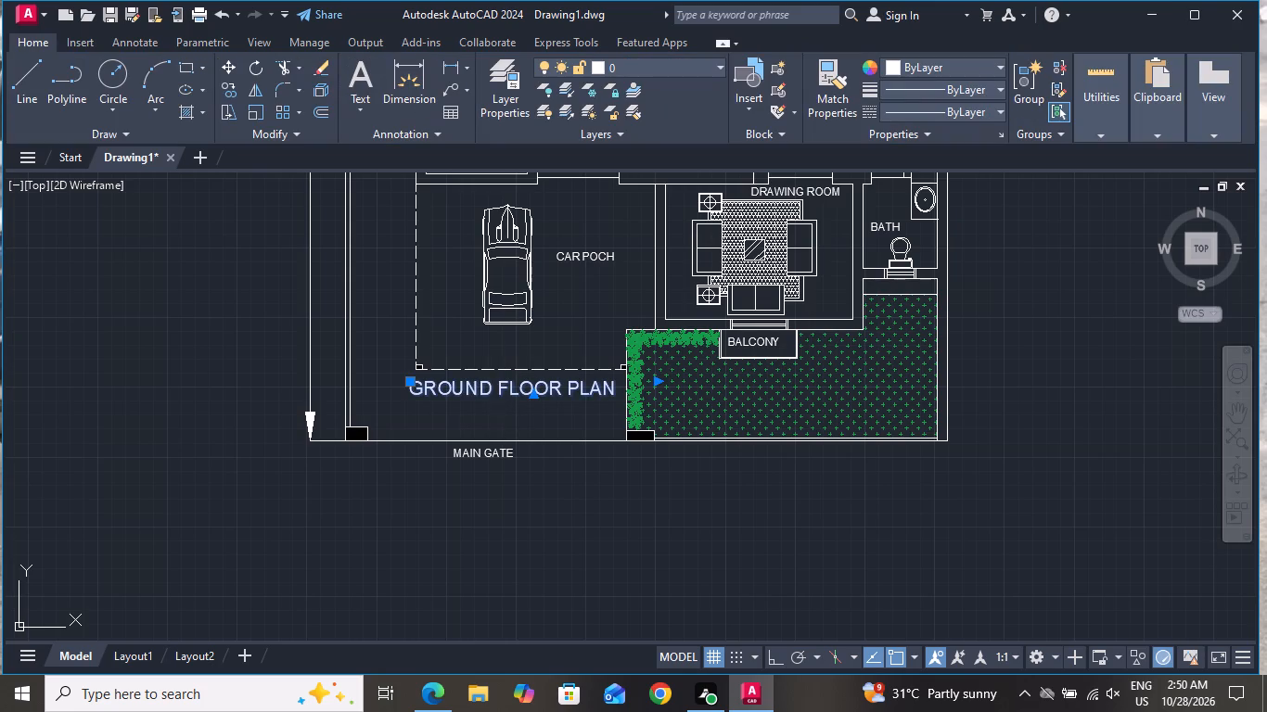
left_click(232, 64)
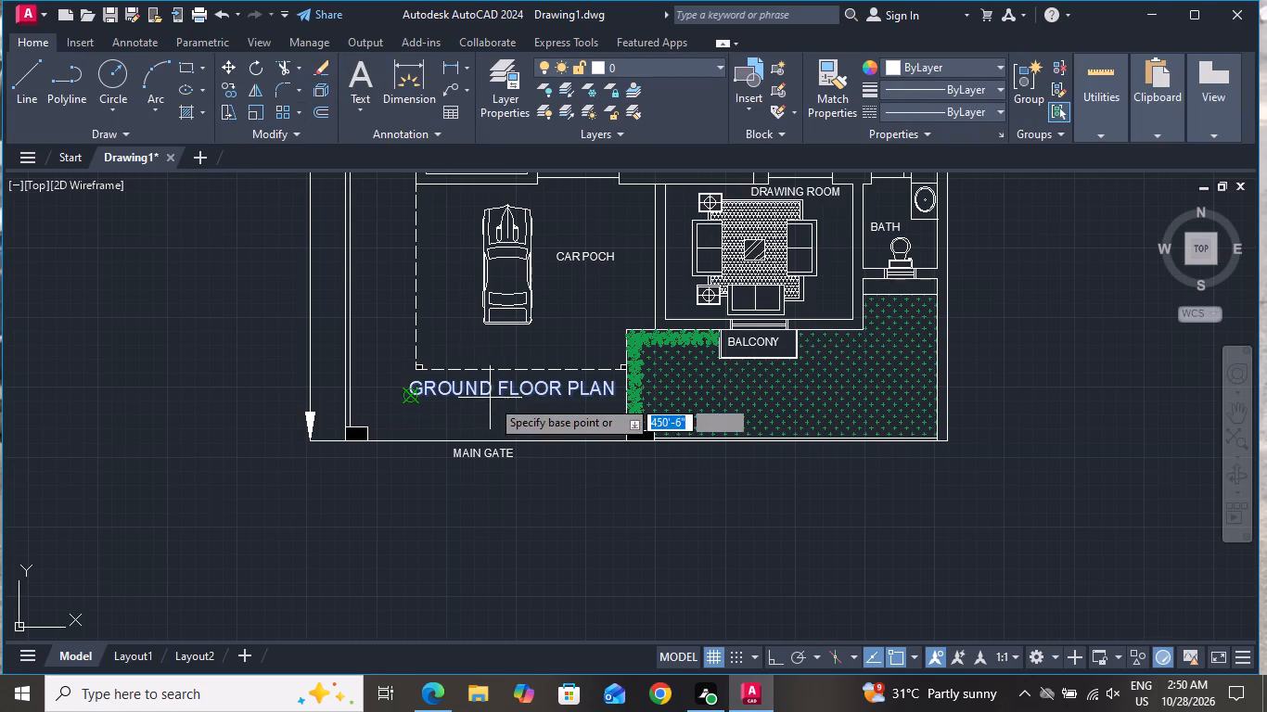
left_click(498, 400)
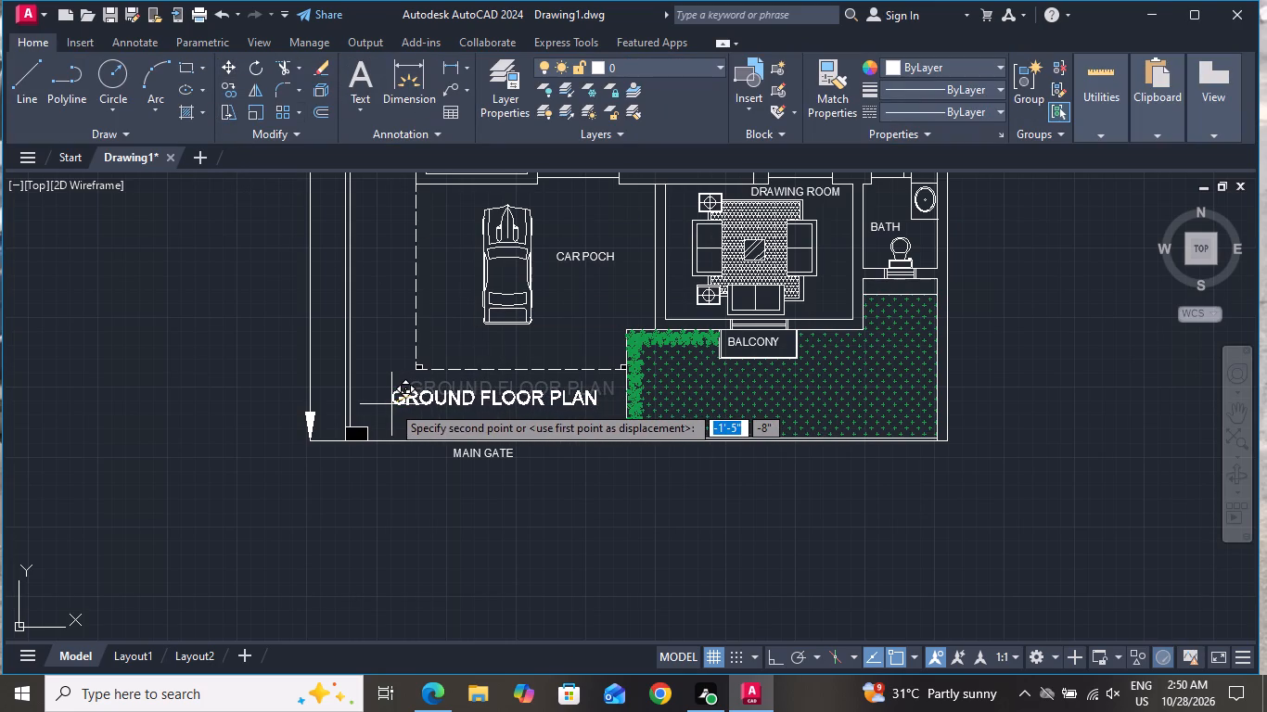
left_click(390, 403)
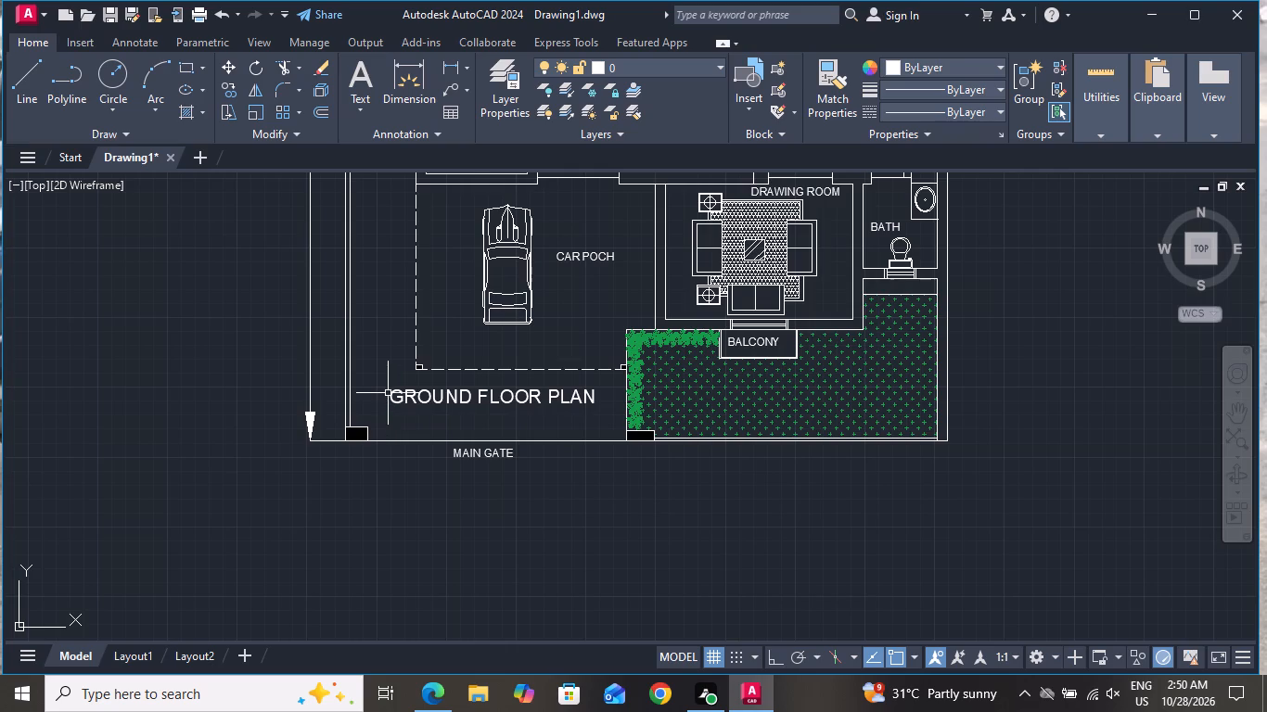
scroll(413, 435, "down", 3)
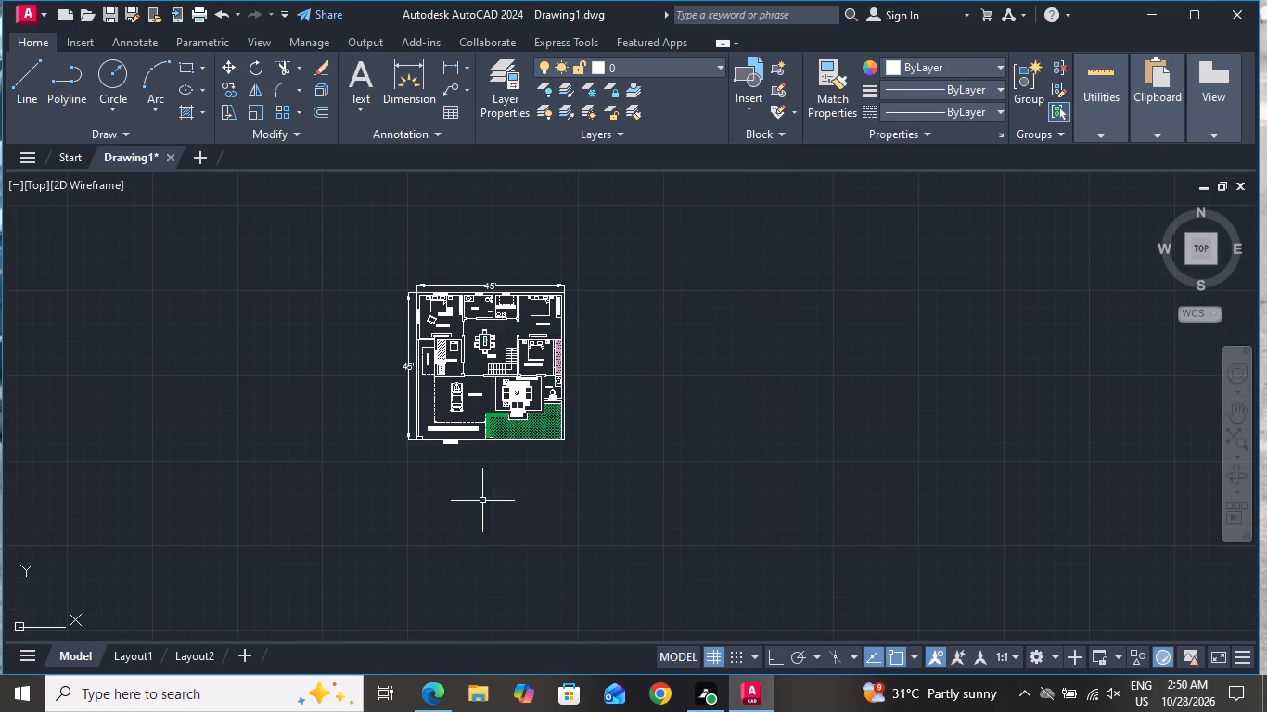
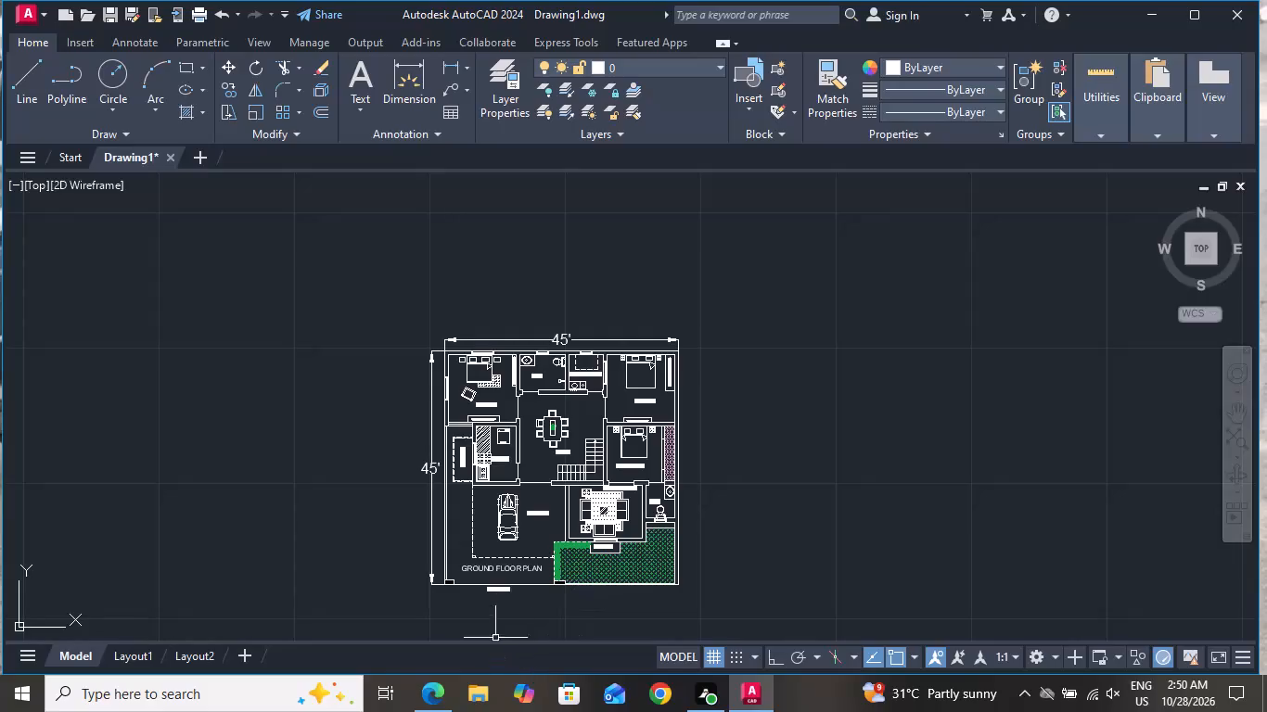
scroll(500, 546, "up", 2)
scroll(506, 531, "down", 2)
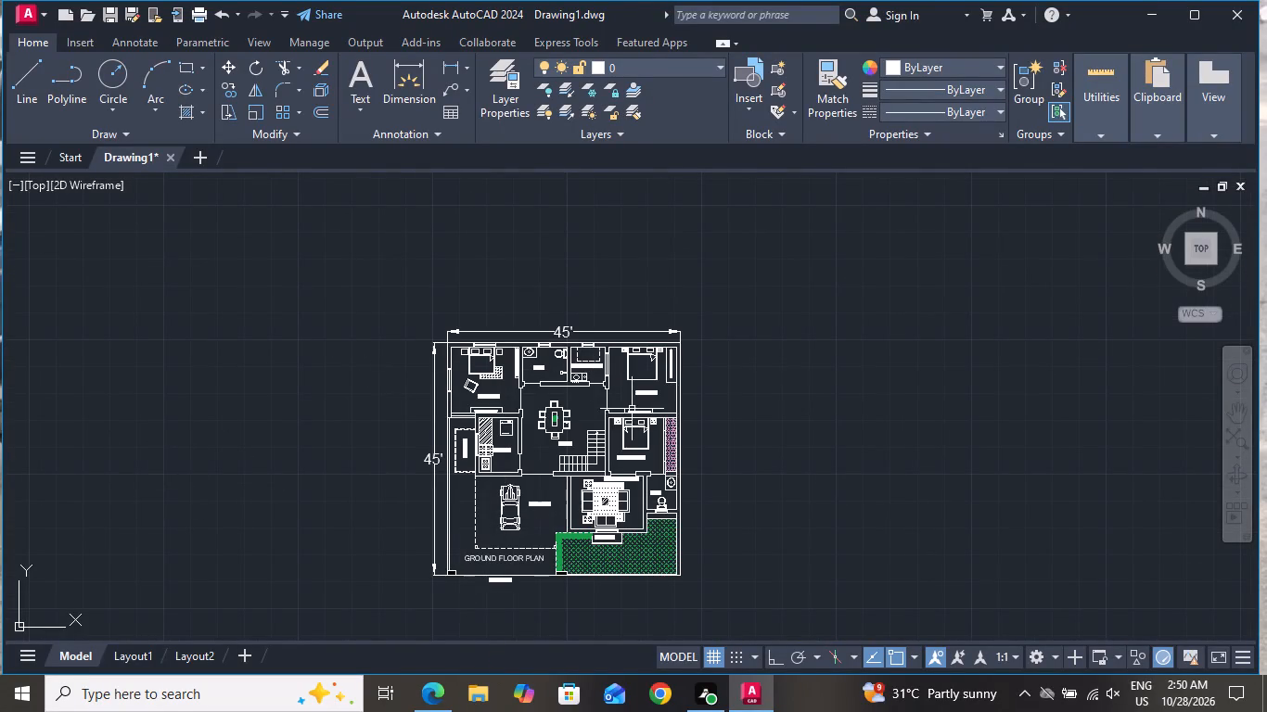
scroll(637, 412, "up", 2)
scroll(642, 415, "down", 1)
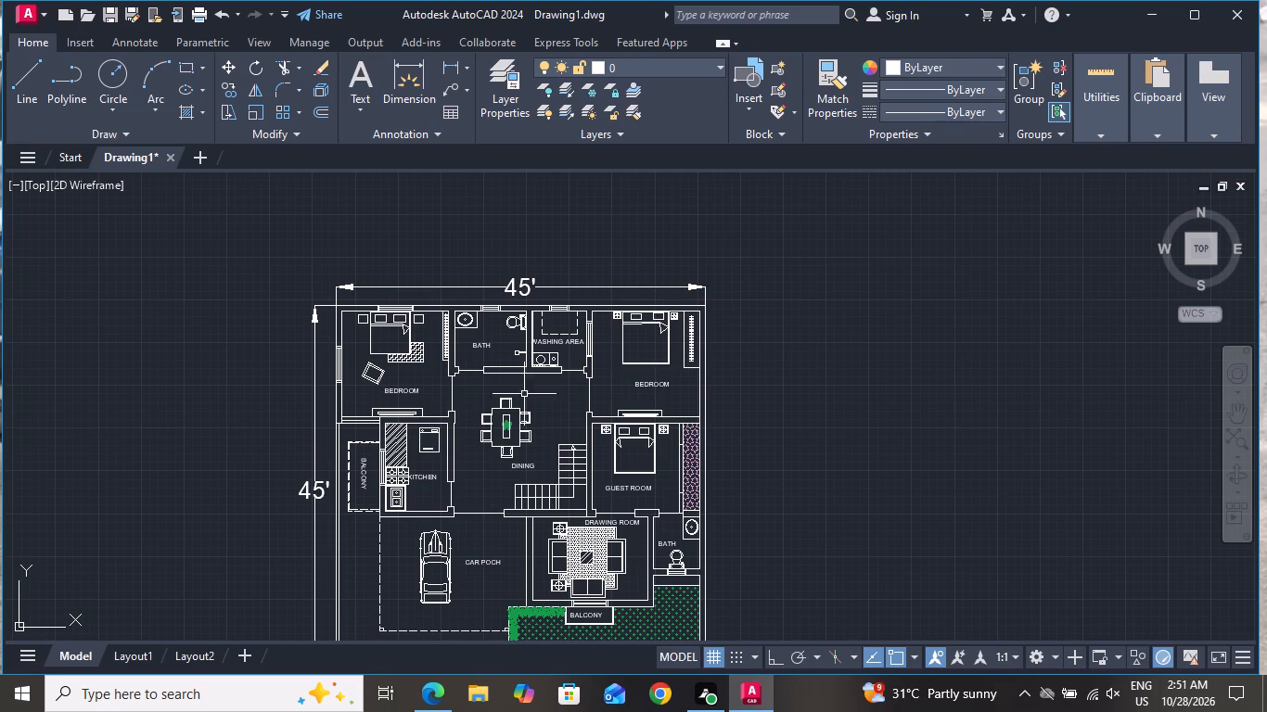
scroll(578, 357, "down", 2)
Change the drawing room rug hatch colour to pale yellow 247,242,129.
scroll(571, 442, "up", 3)
scroll(684, 460, "up", 2)
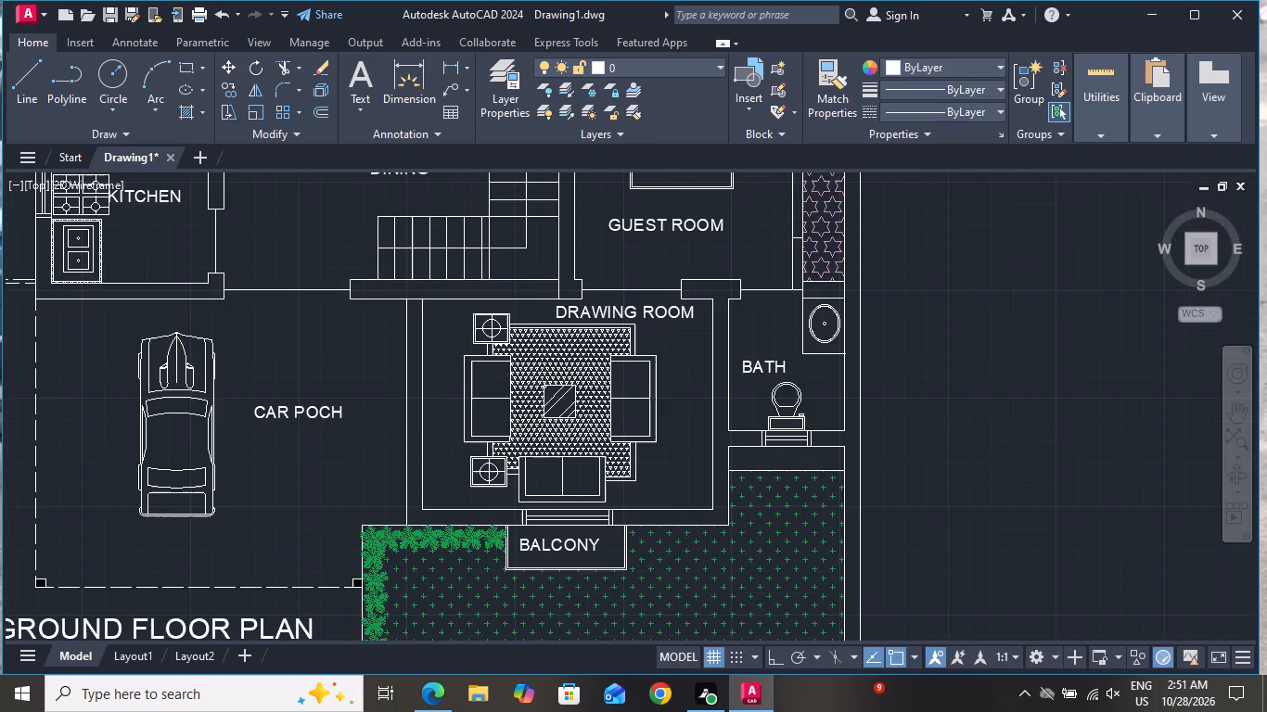
scroll(684, 460, "down", 1)
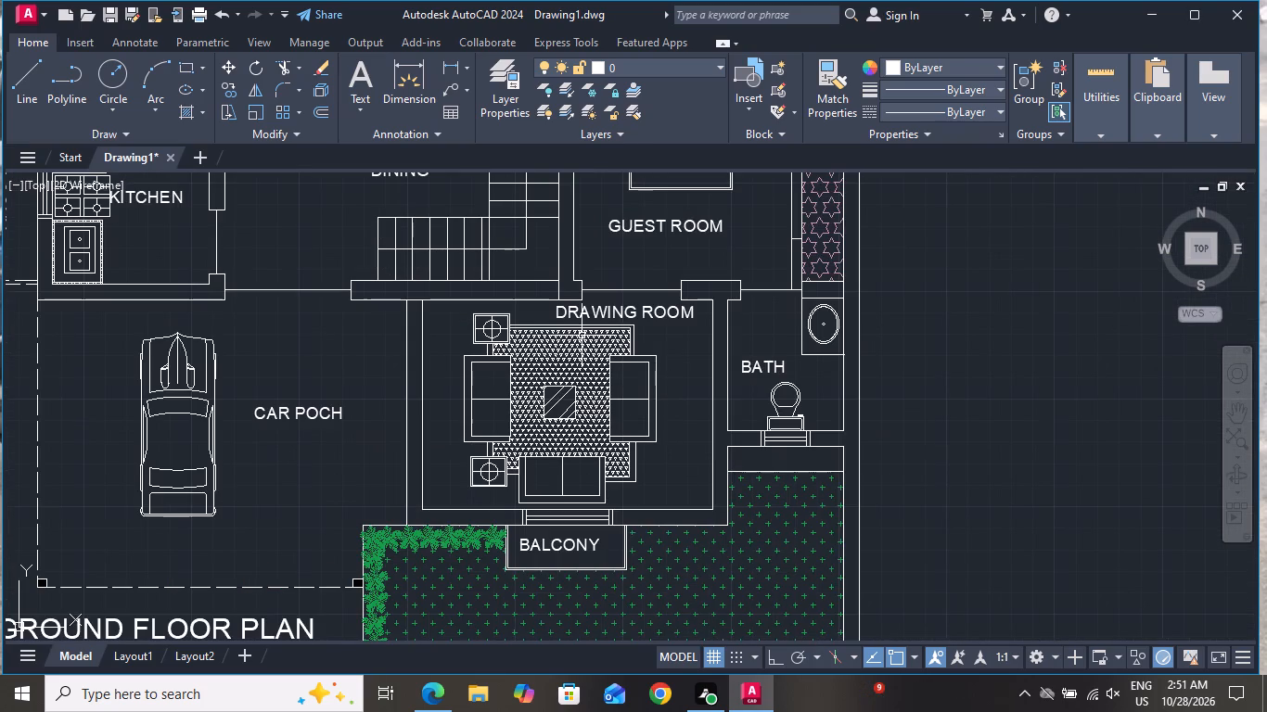
left_click(582, 336)
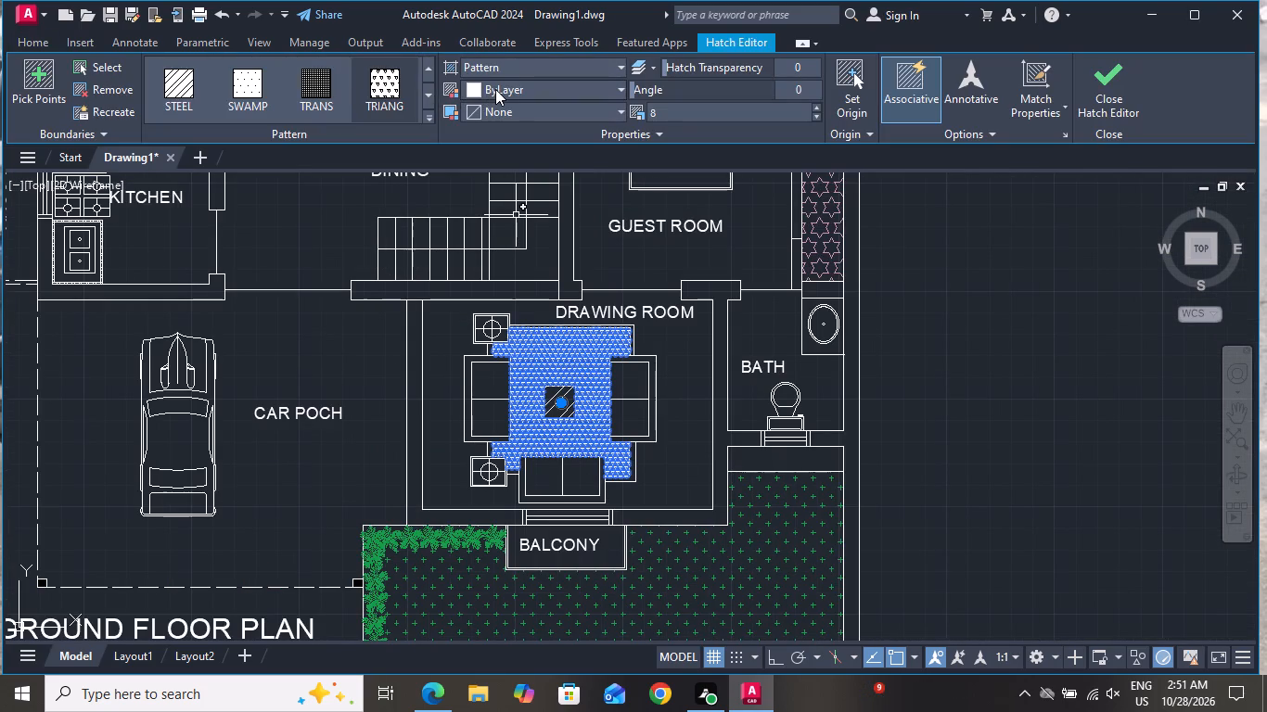
left_click(495, 89)
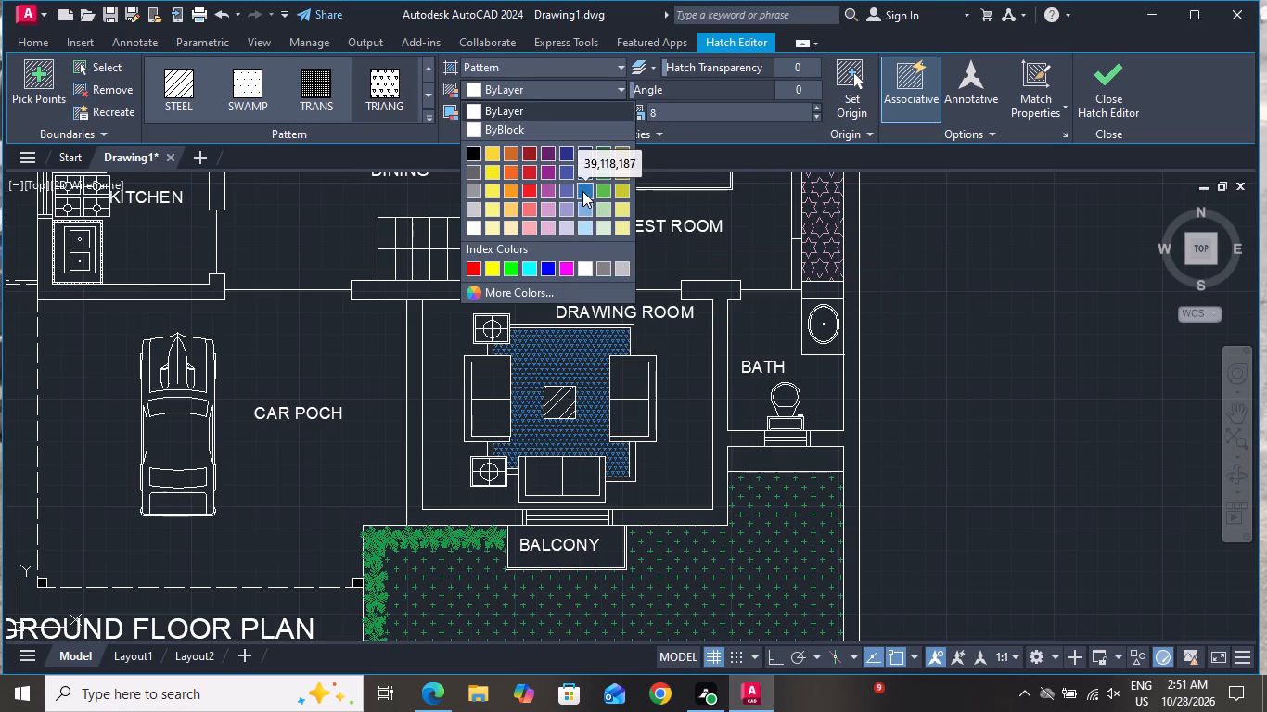
left_click(488, 211)
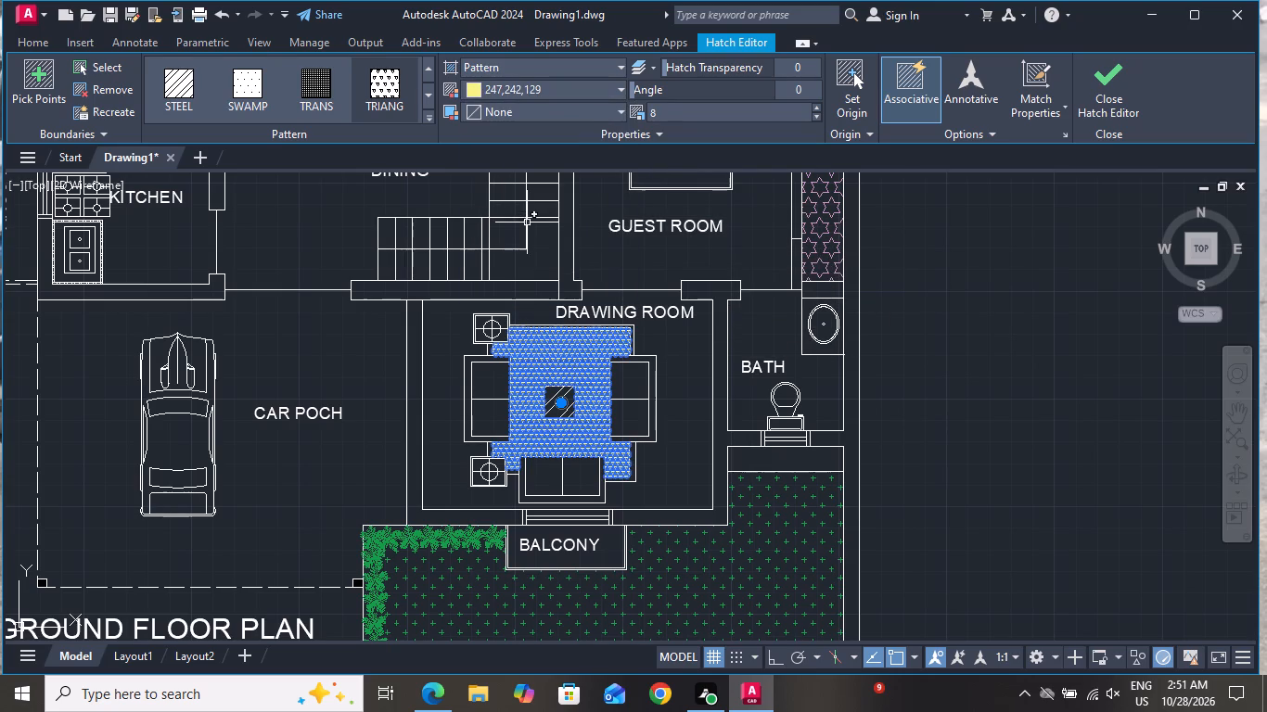
key("Escape")
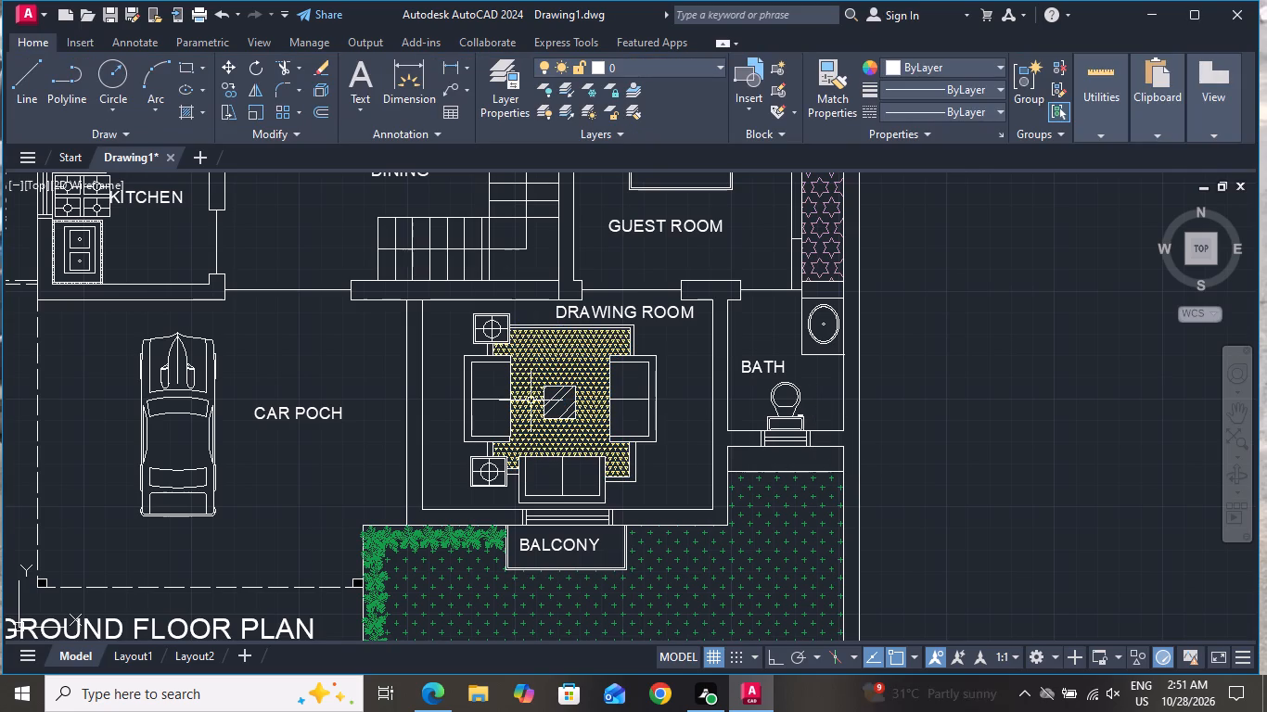
Change the hatch colour of the drawing room's centre table to green 19,155,72.
scroll(519, 396, "up", 3)
left_click(674, 382)
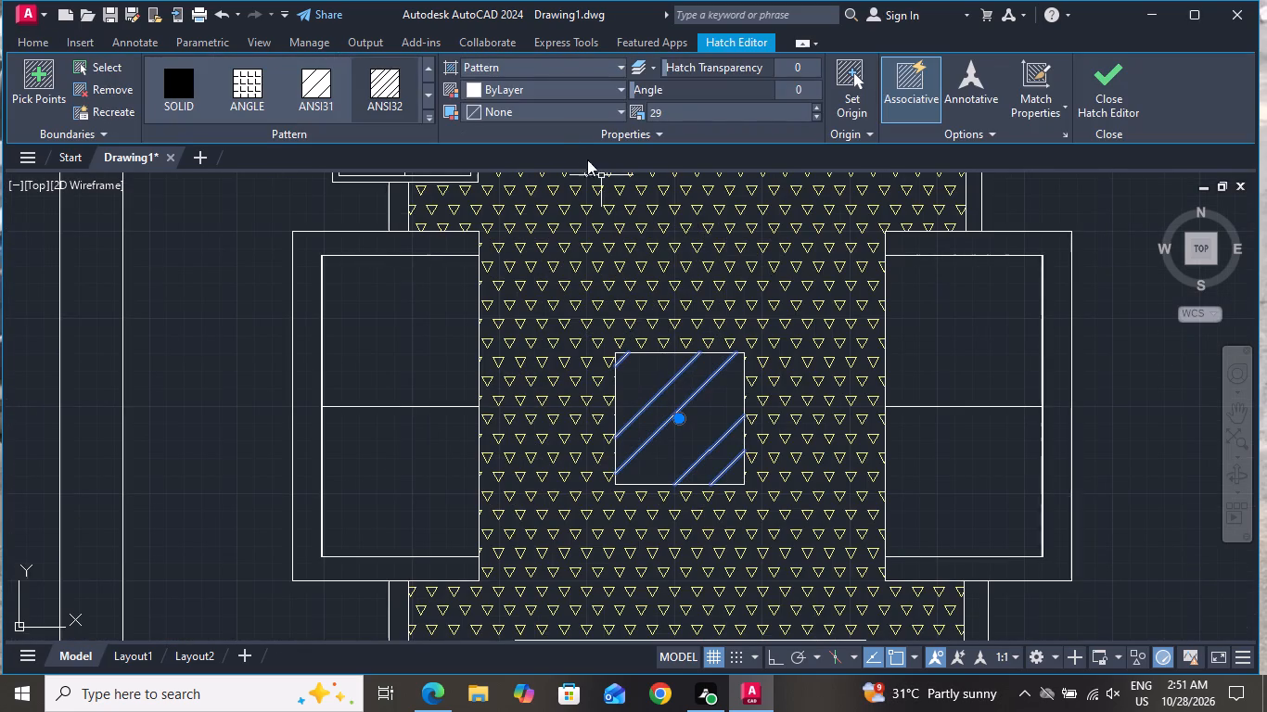
left_click(565, 99)
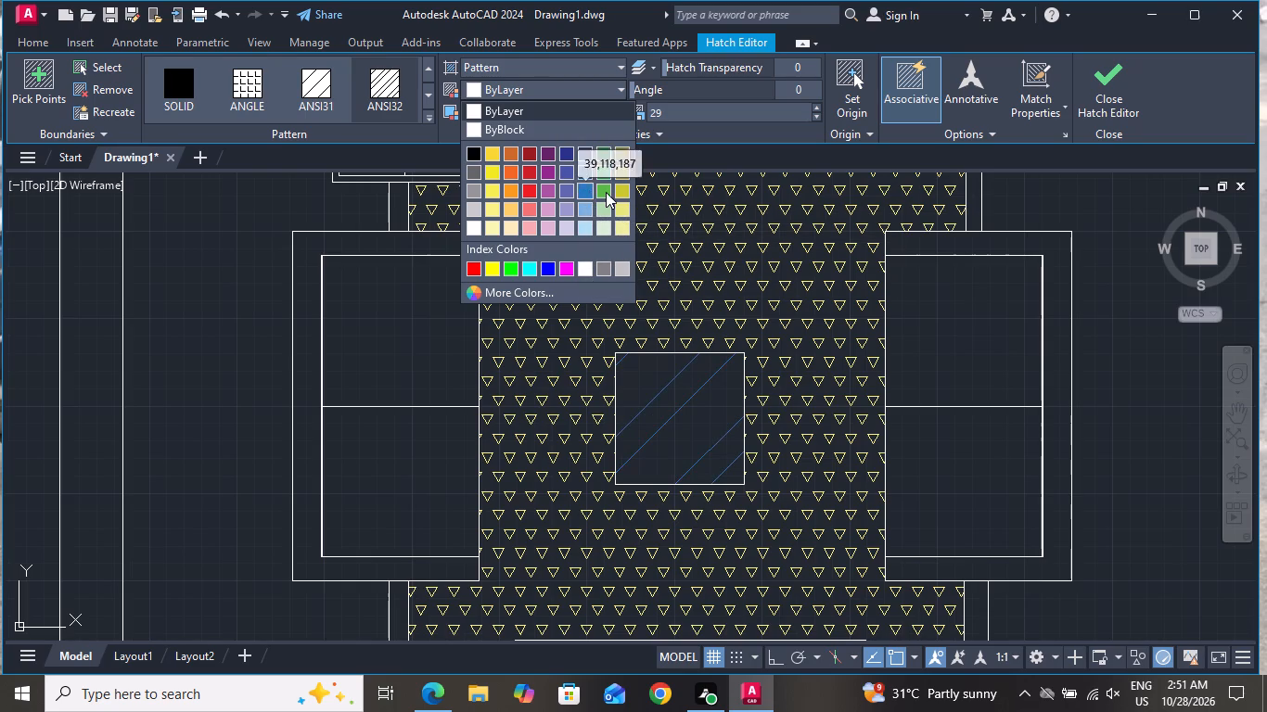
left_click(603, 168)
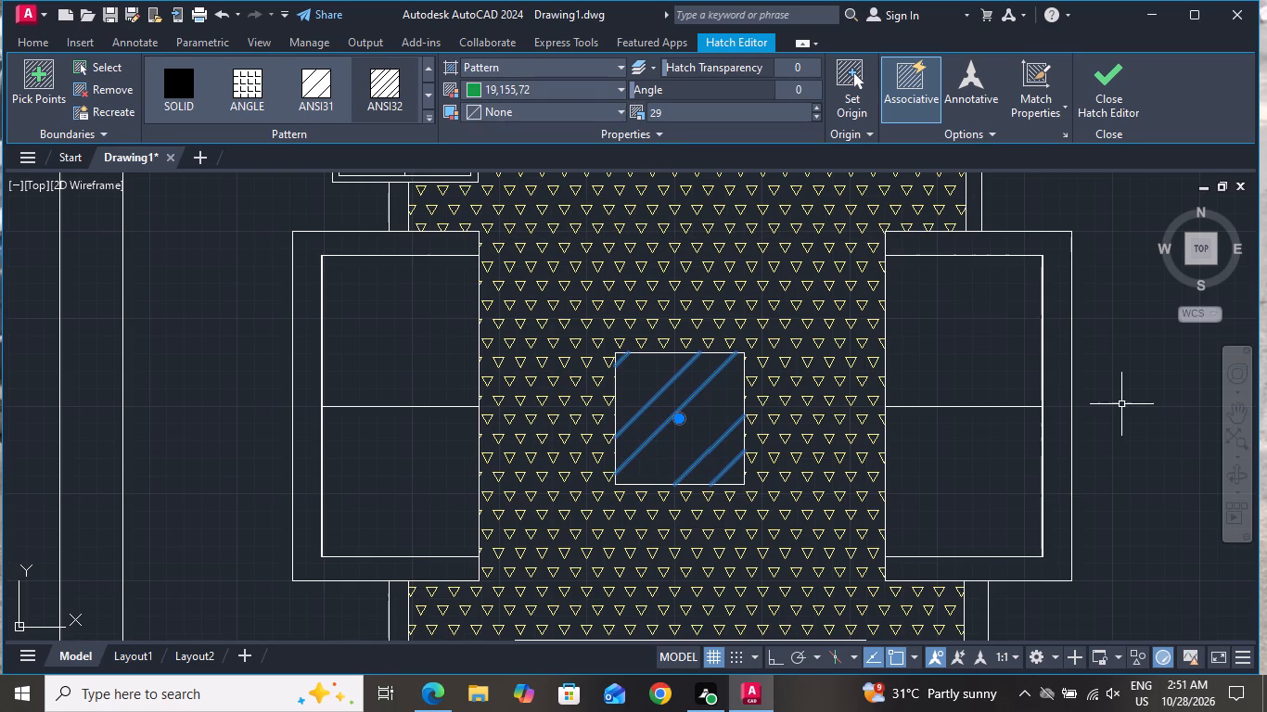
key("Escape")
Draw an open box of lines east of the plan with Ortho on, its top side about 9'-9" long.
scroll(998, 518, "down", 2)
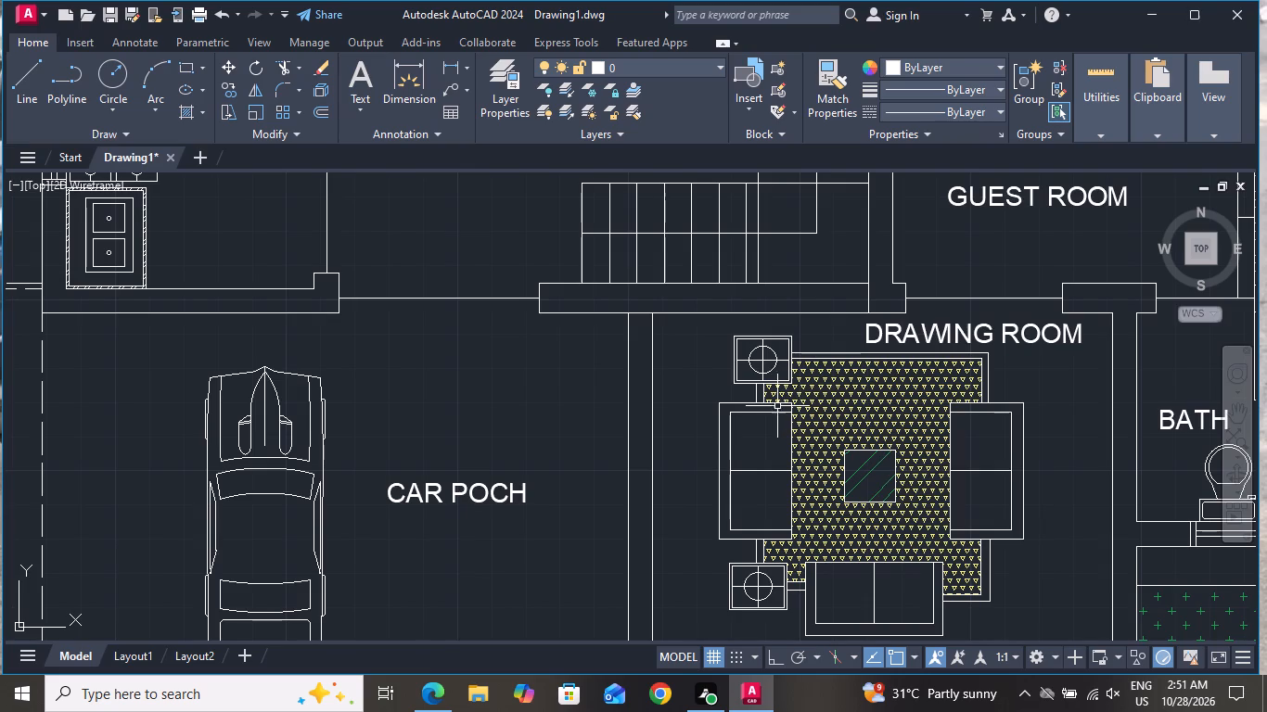
scroll(699, 397, "down", 2)
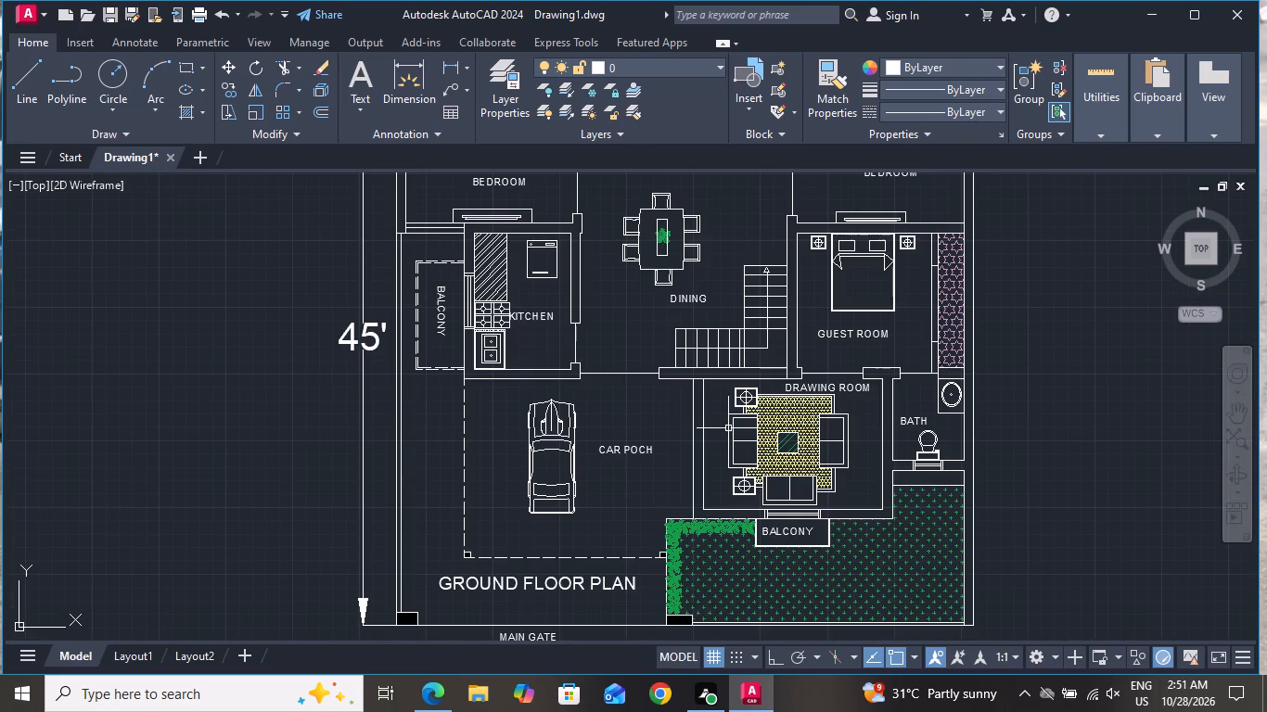
scroll(714, 432, "down", 2)
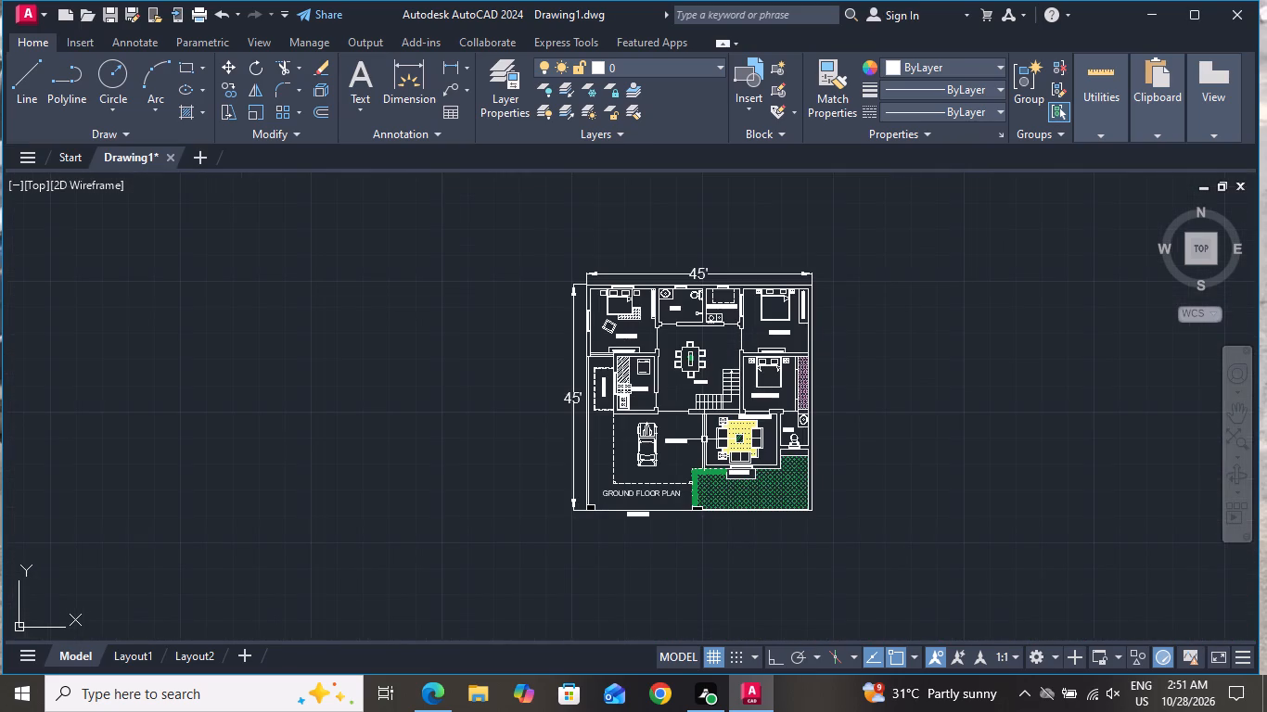
scroll(955, 367, "up", 2)
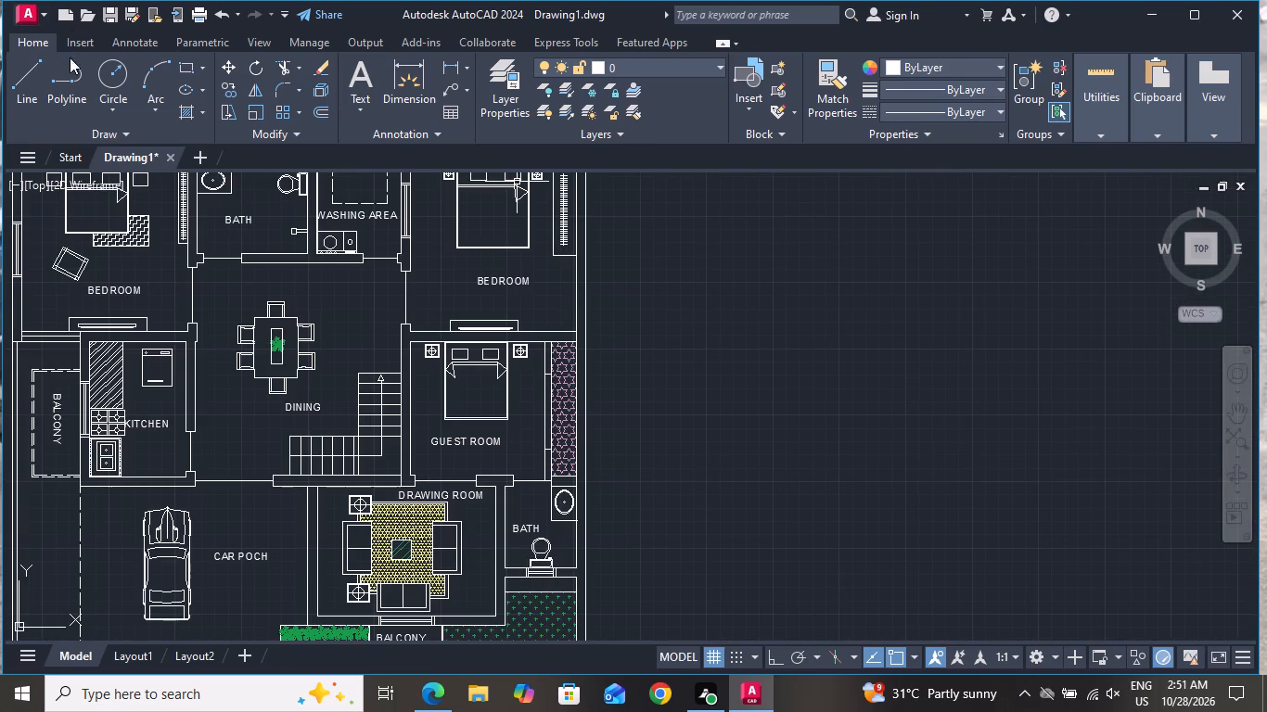
left_click(43, 71)
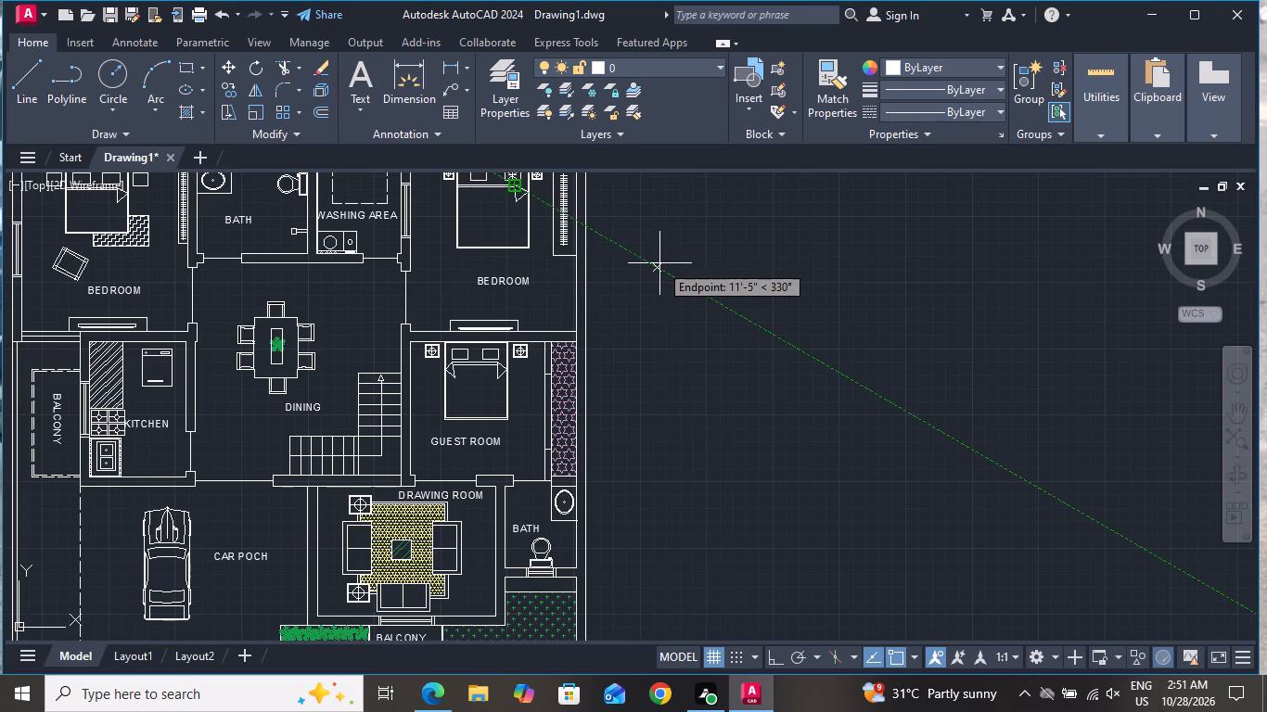
left_click(659, 263)
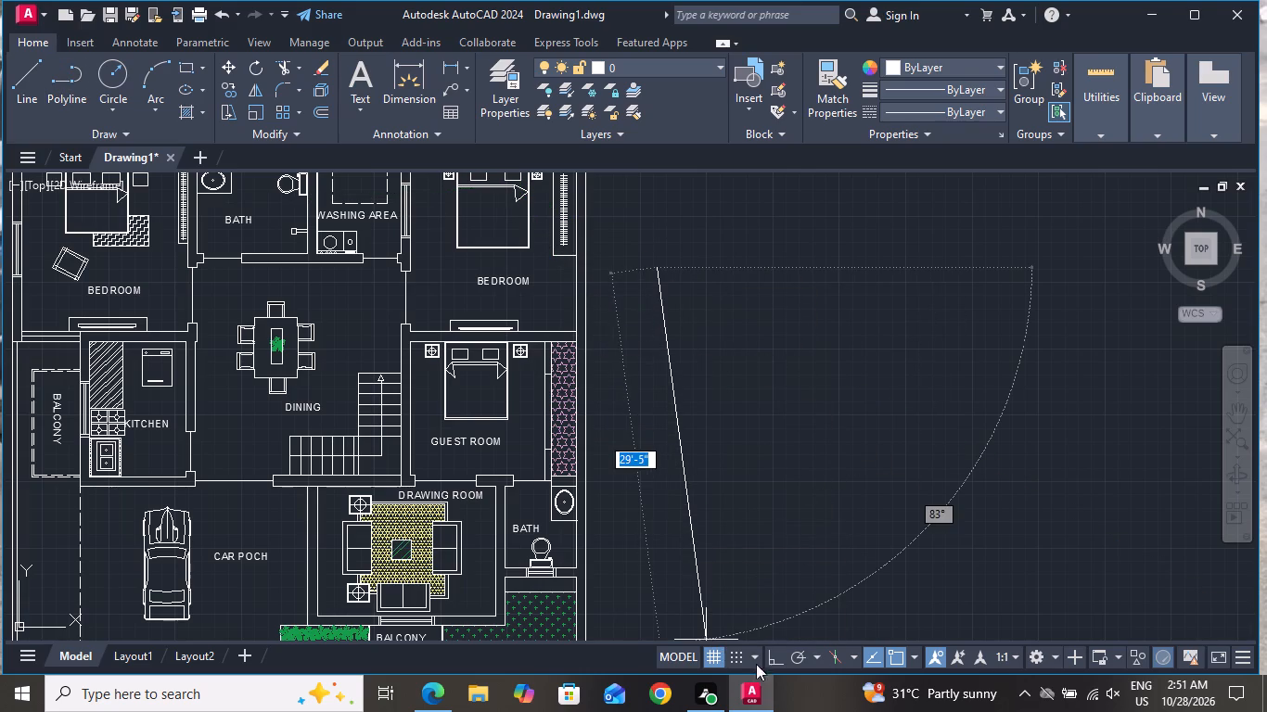
left_click(774, 657)
left_click(700, 363)
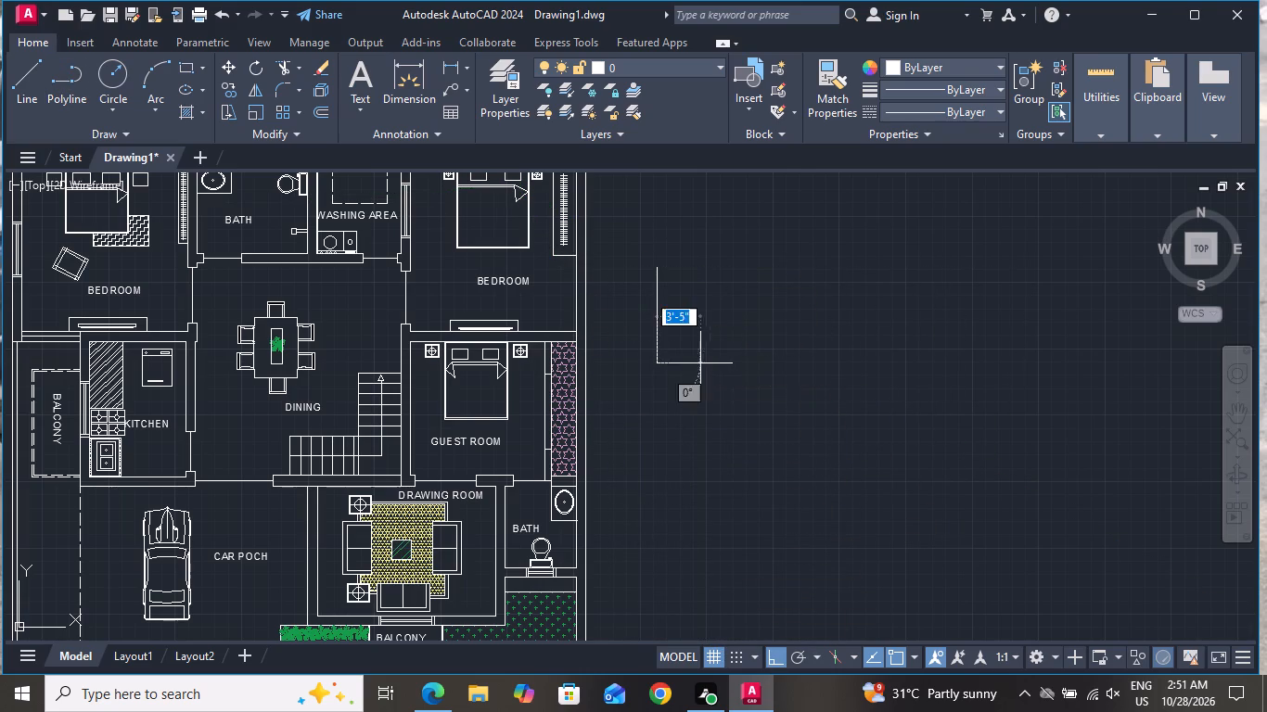
left_click(762, 362)
left_click(765, 257)
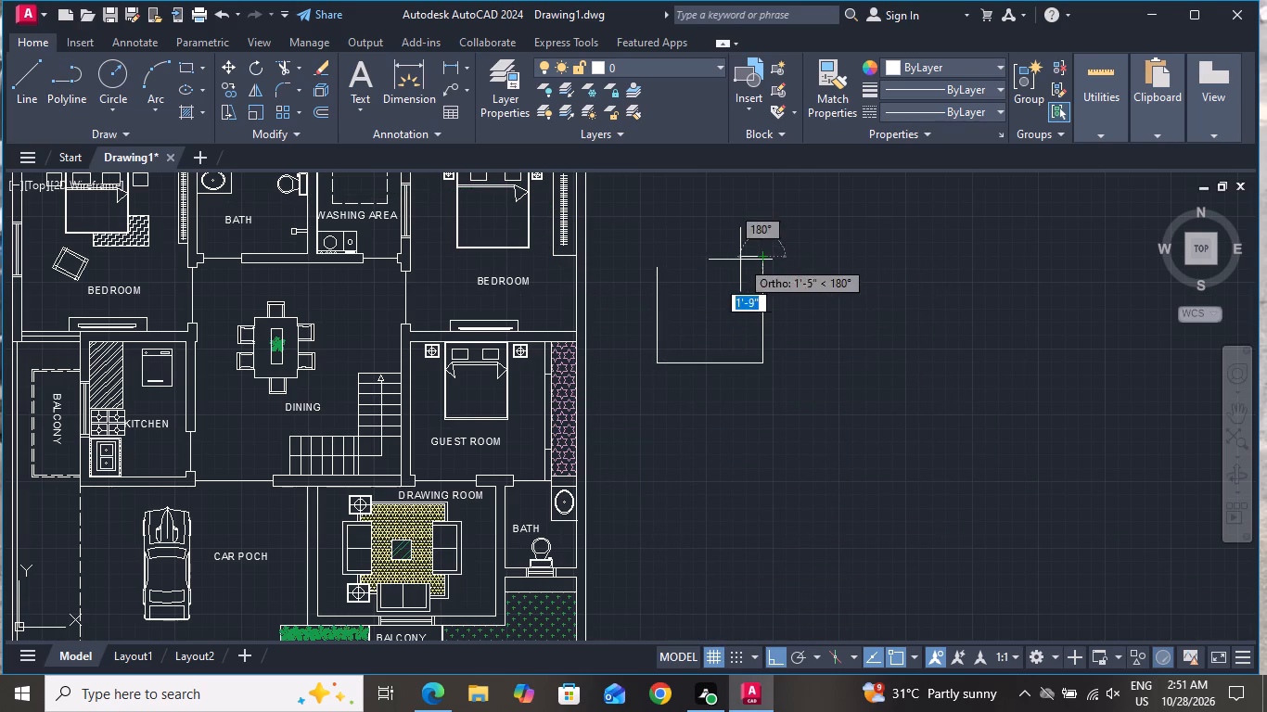
left_click(645, 261)
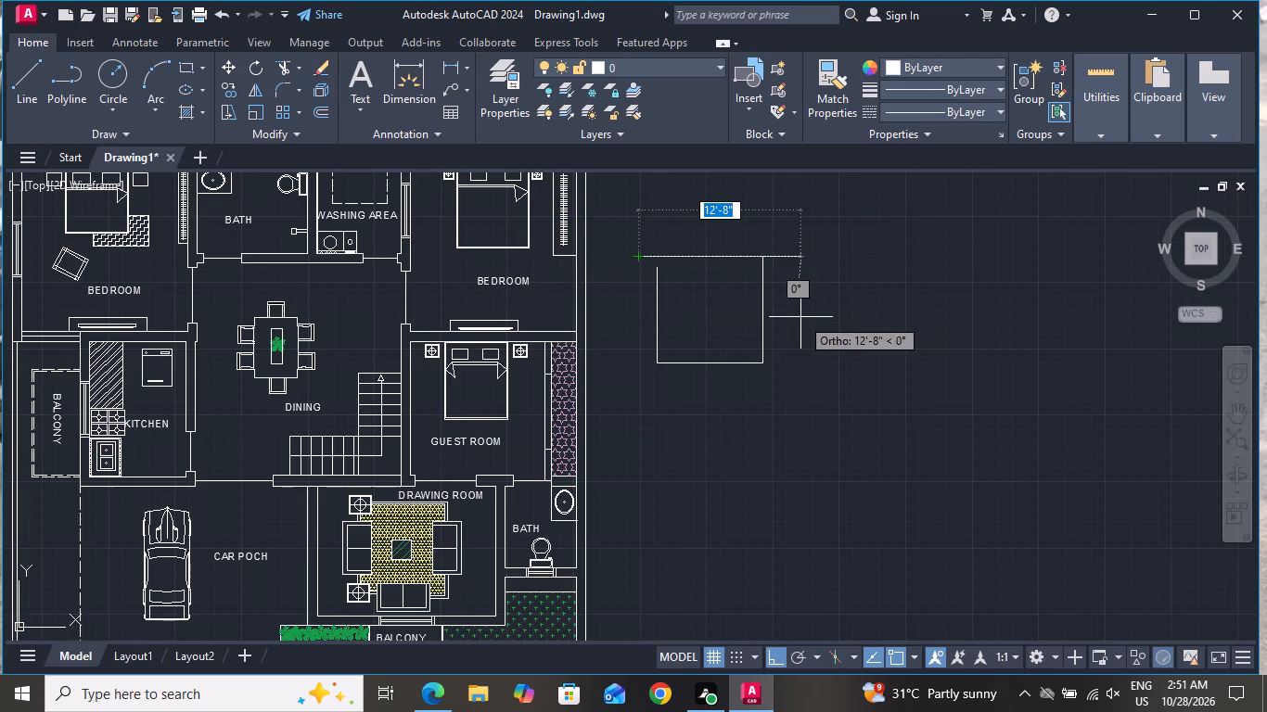
Continue the line in rising right-angled steps above the box, ending with a drop of about 2'-3".
scroll(714, 272, "up", 2)
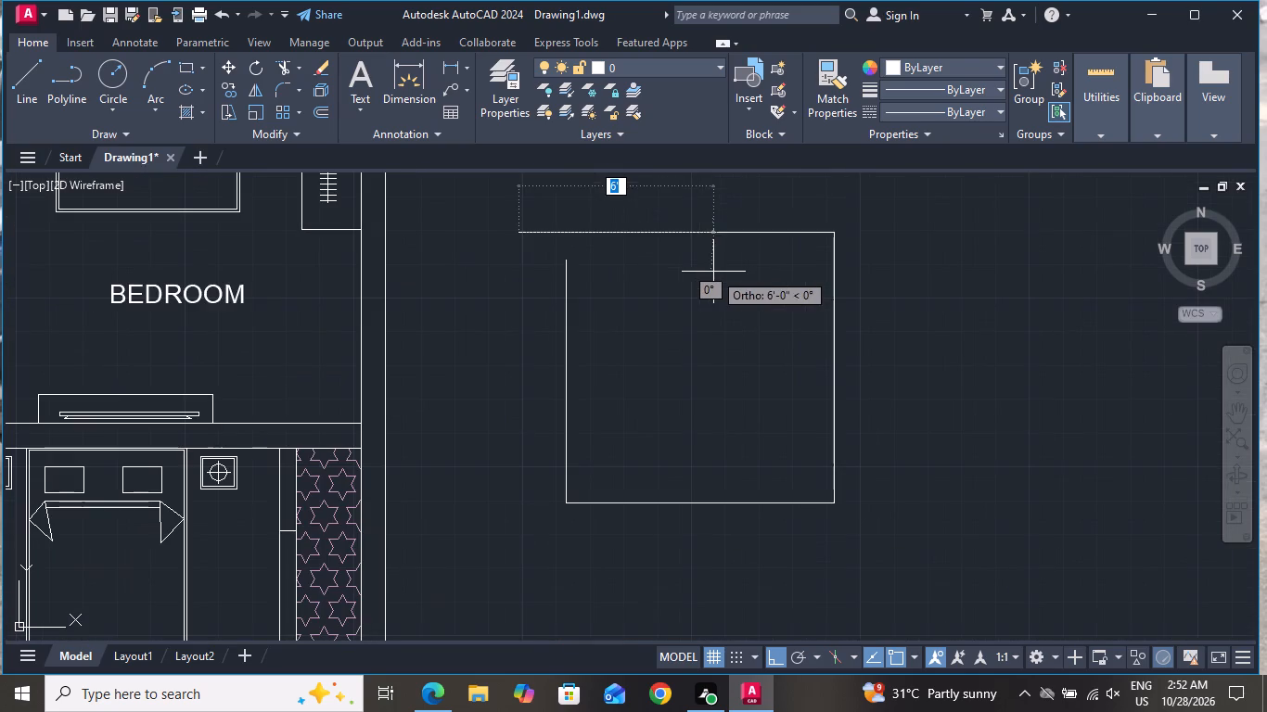
left_click(526, 208)
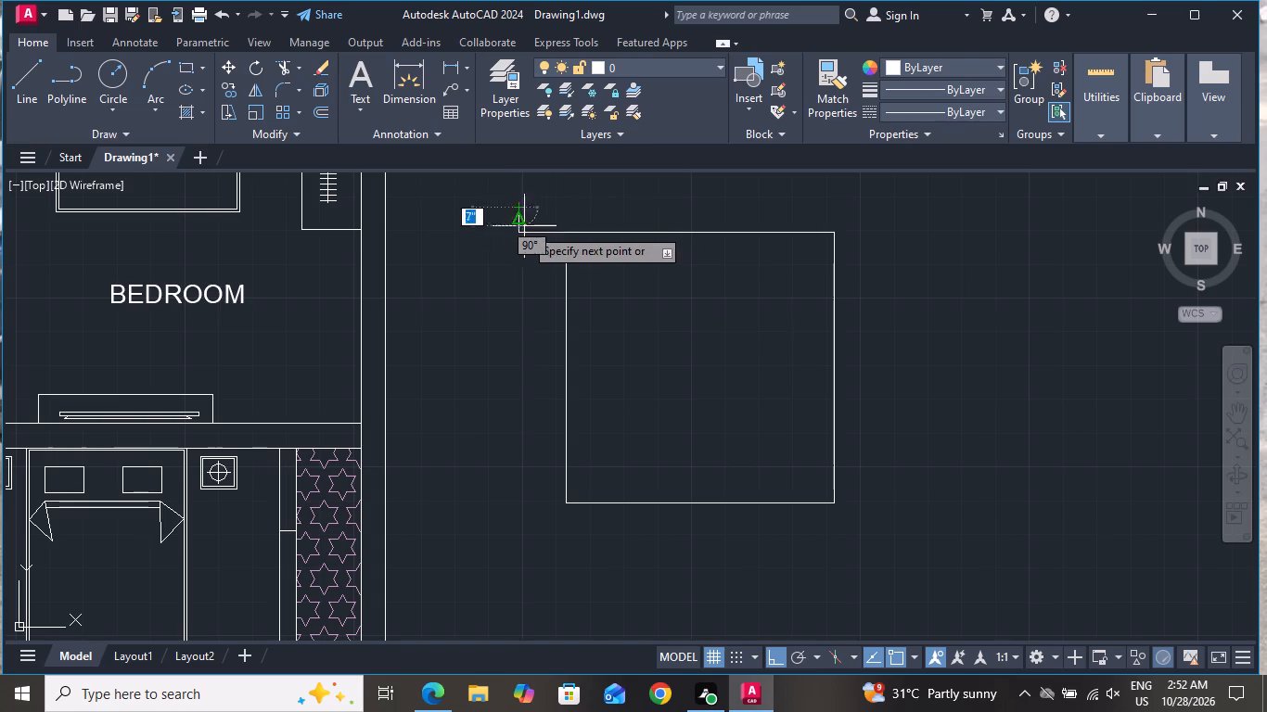
left_click(570, 208)
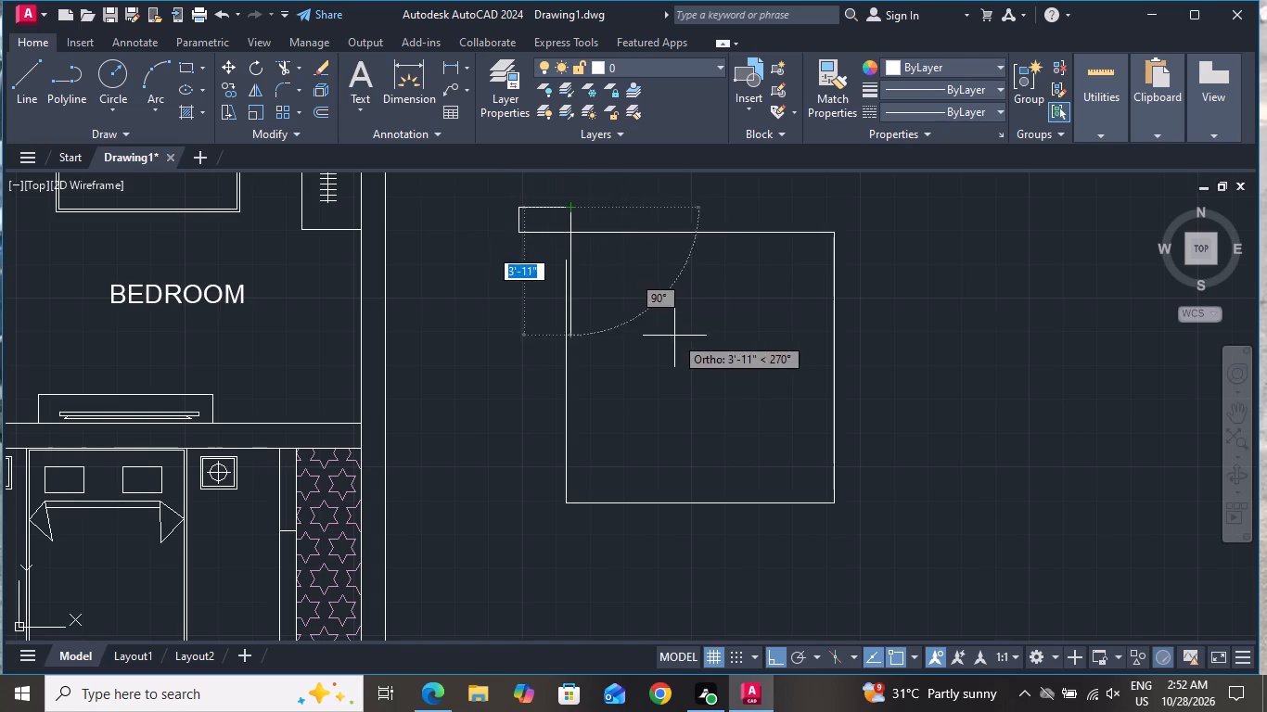
scroll(674, 354, "down", 2)
left_click(644, 265)
left_click(687, 261)
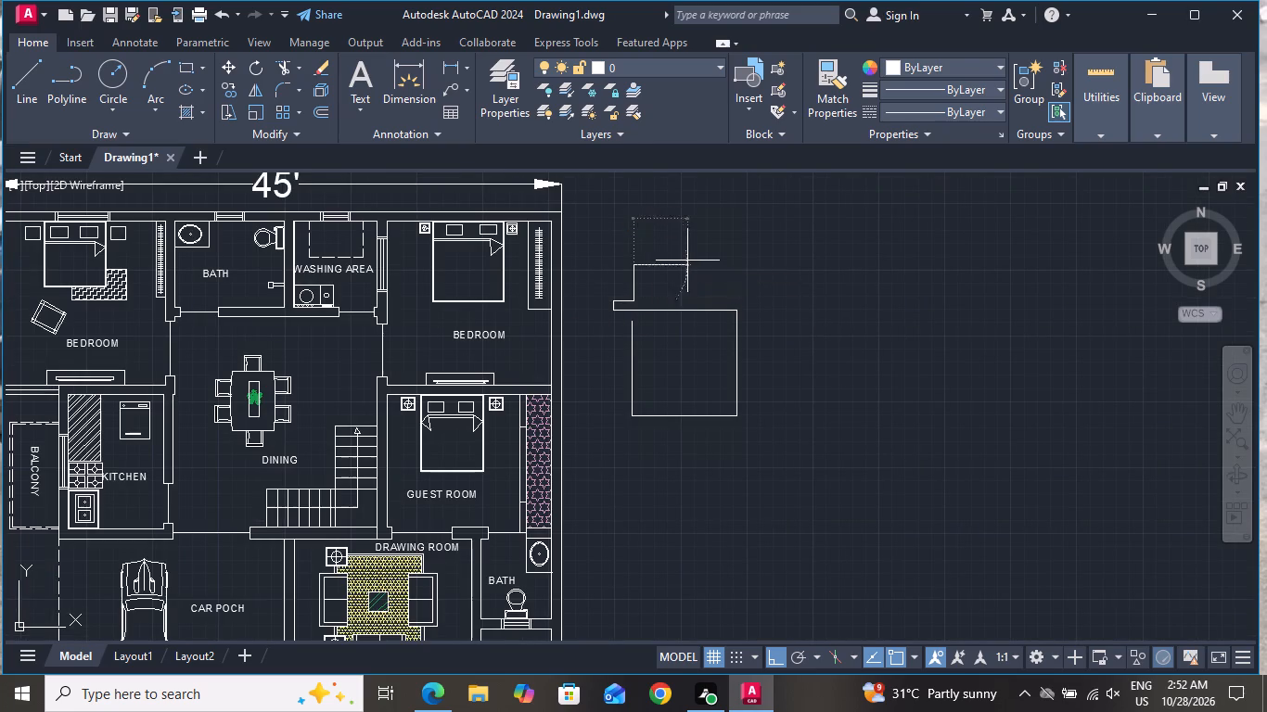
left_click(690, 231)
left_click(726, 231)
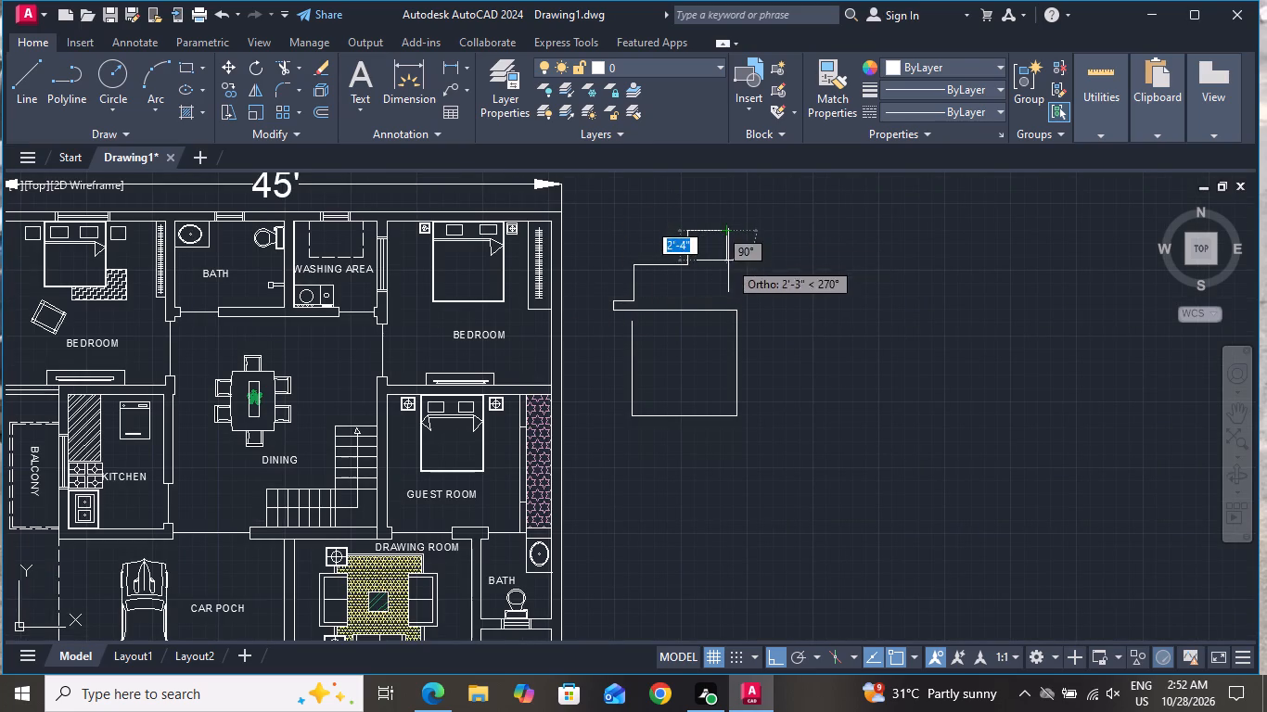
left_click(728, 261)
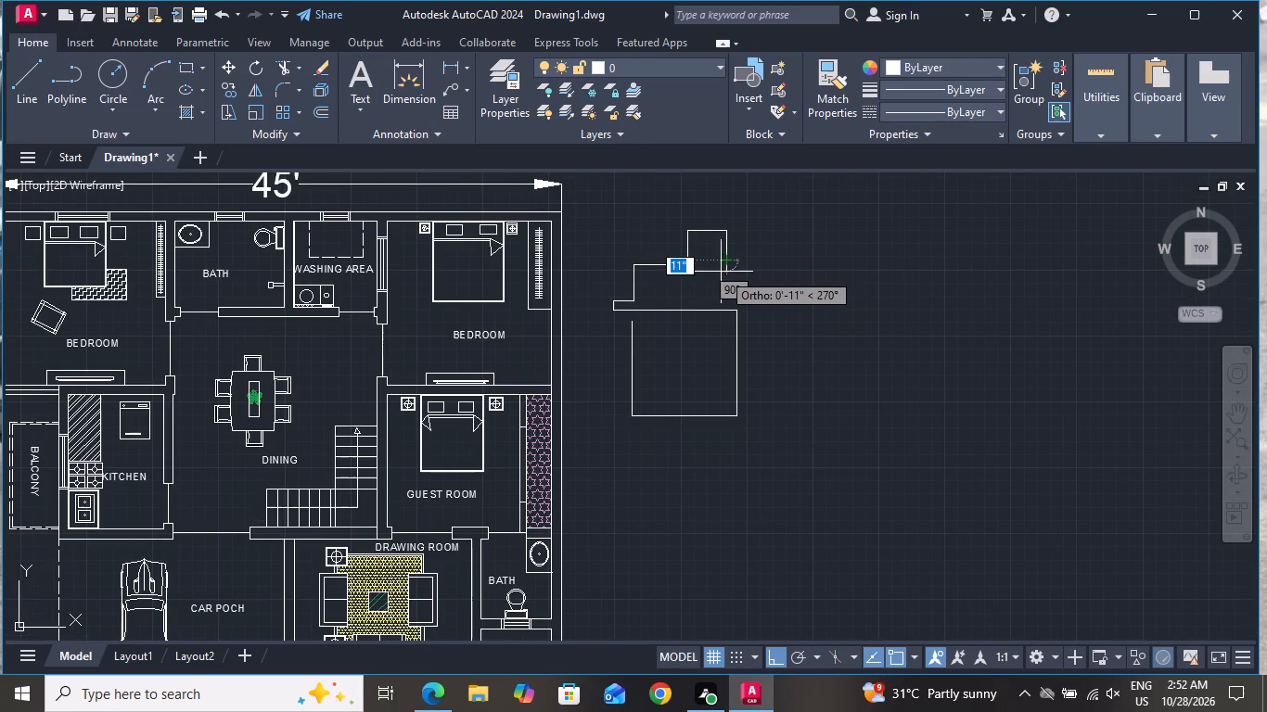
Continue the line east beyond the box, south to just below its base, and a short way east.
left_click(709, 280)
left_click(736, 286)
left_click(774, 290)
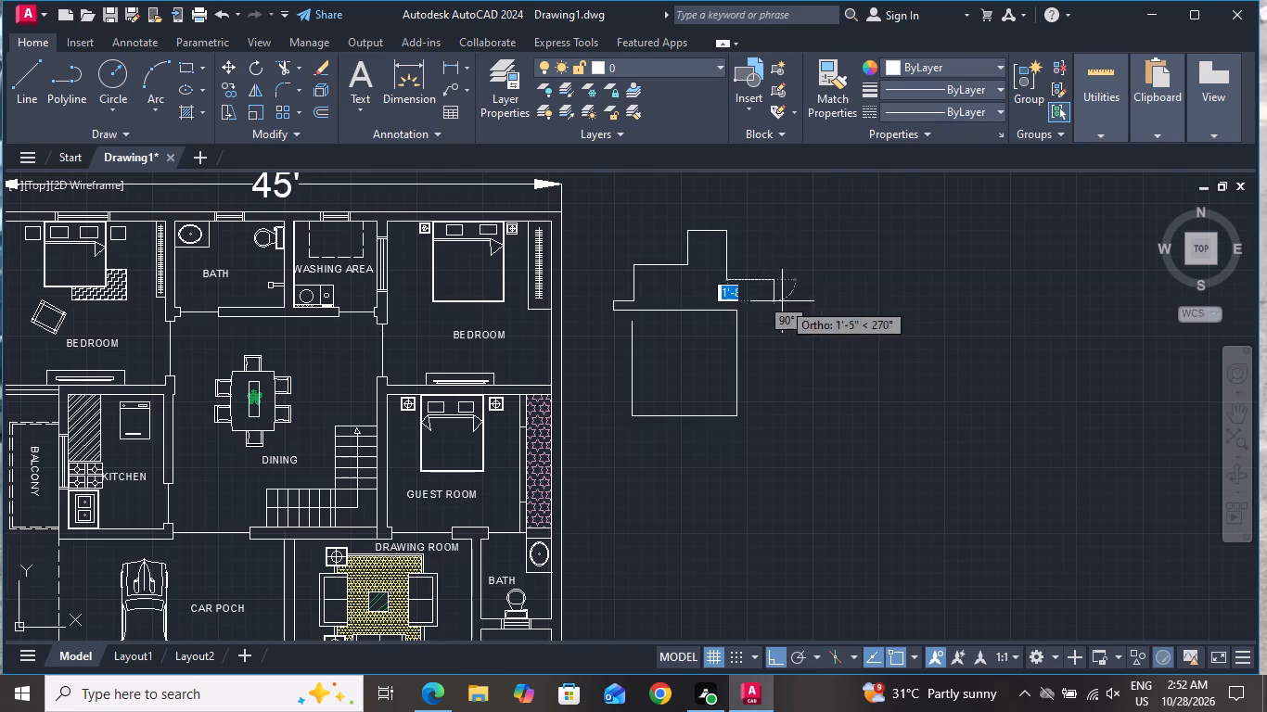
left_click(783, 310)
left_click(781, 348)
left_click(778, 381)
left_click(778, 404)
left_click(773, 431)
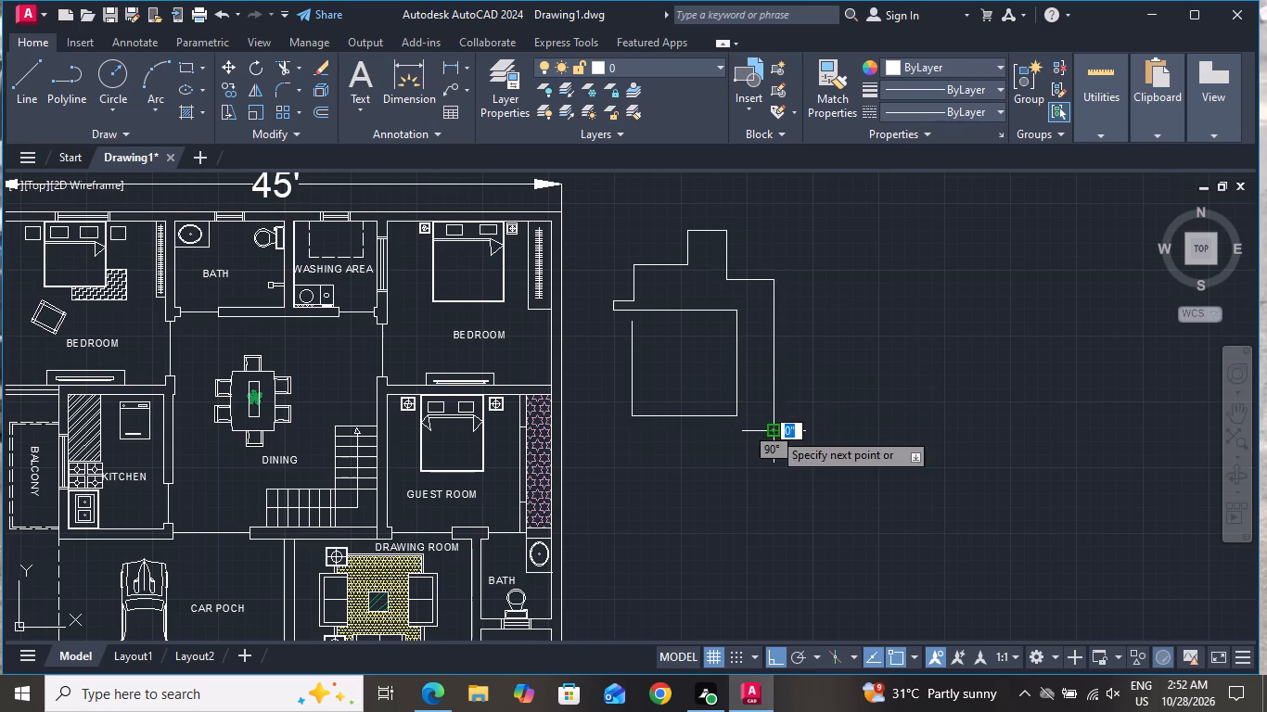
left_click(781, 432)
left_click(812, 429)
Run the line back north, step it up north-eastward, finish with a long segment east, and end the Line command.
left_click(822, 401)
left_click(823, 379)
left_click(825, 363)
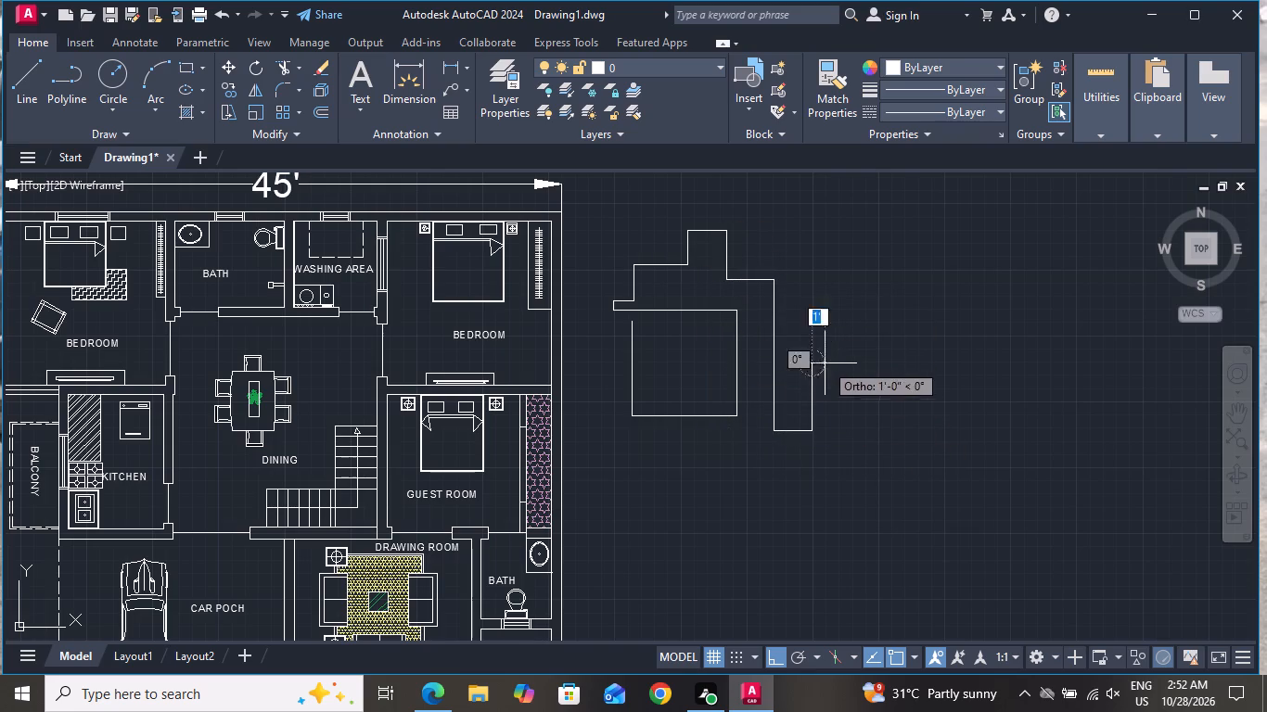
left_click(822, 337)
left_click(821, 321)
left_click(821, 310)
double_click(830, 290)
left_click(838, 279)
left_click(847, 269)
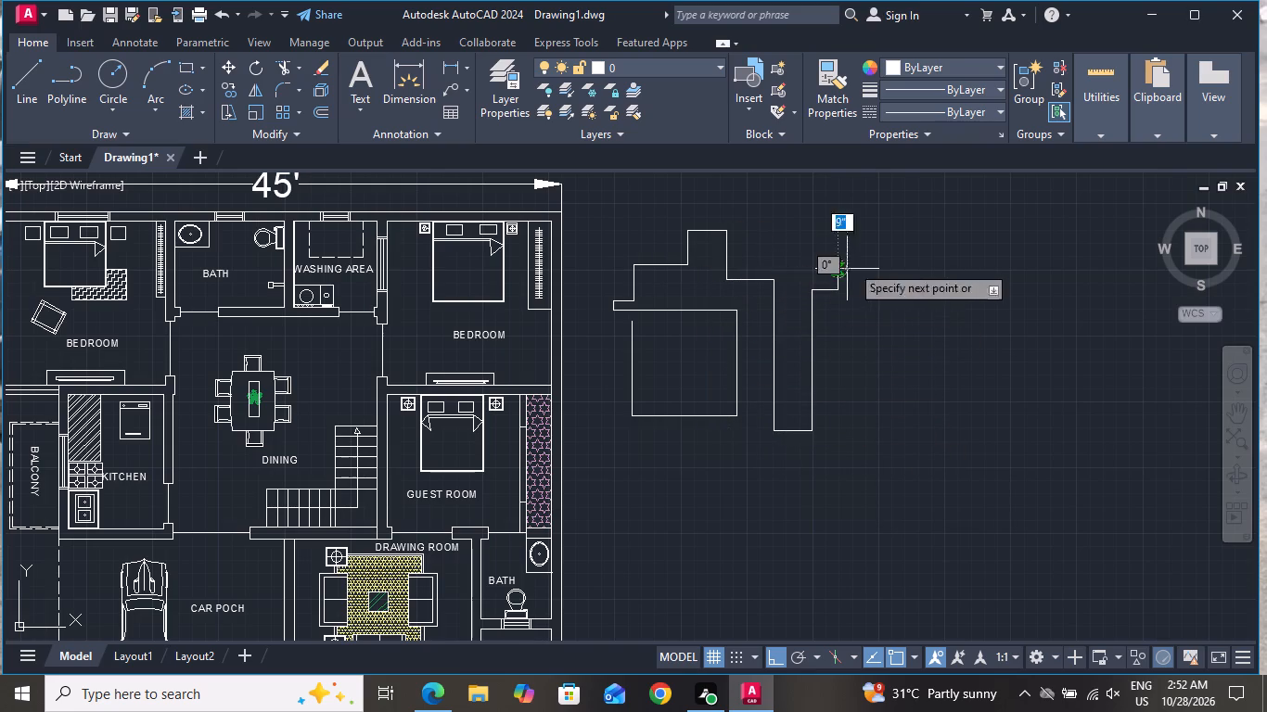
left_click(856, 258)
left_click(869, 251)
left_click(877, 246)
left_click_drag(973, 240, 984, 249)
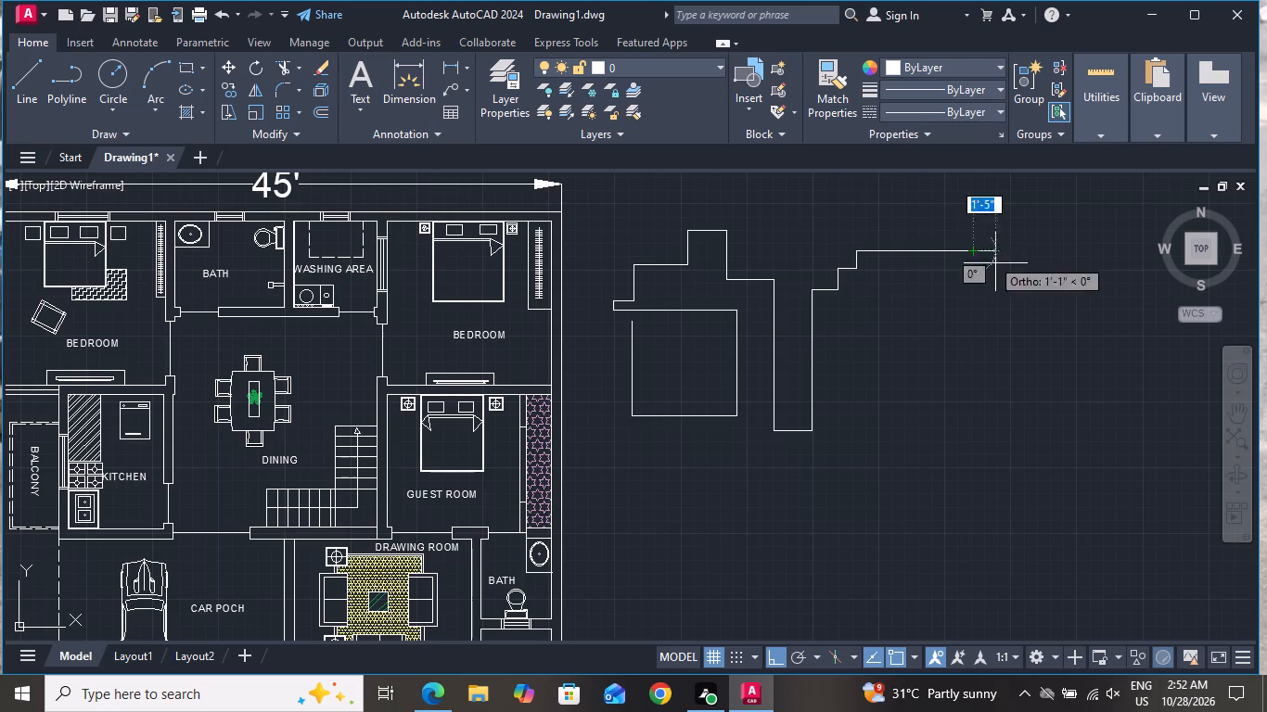
left_click(998, 266)
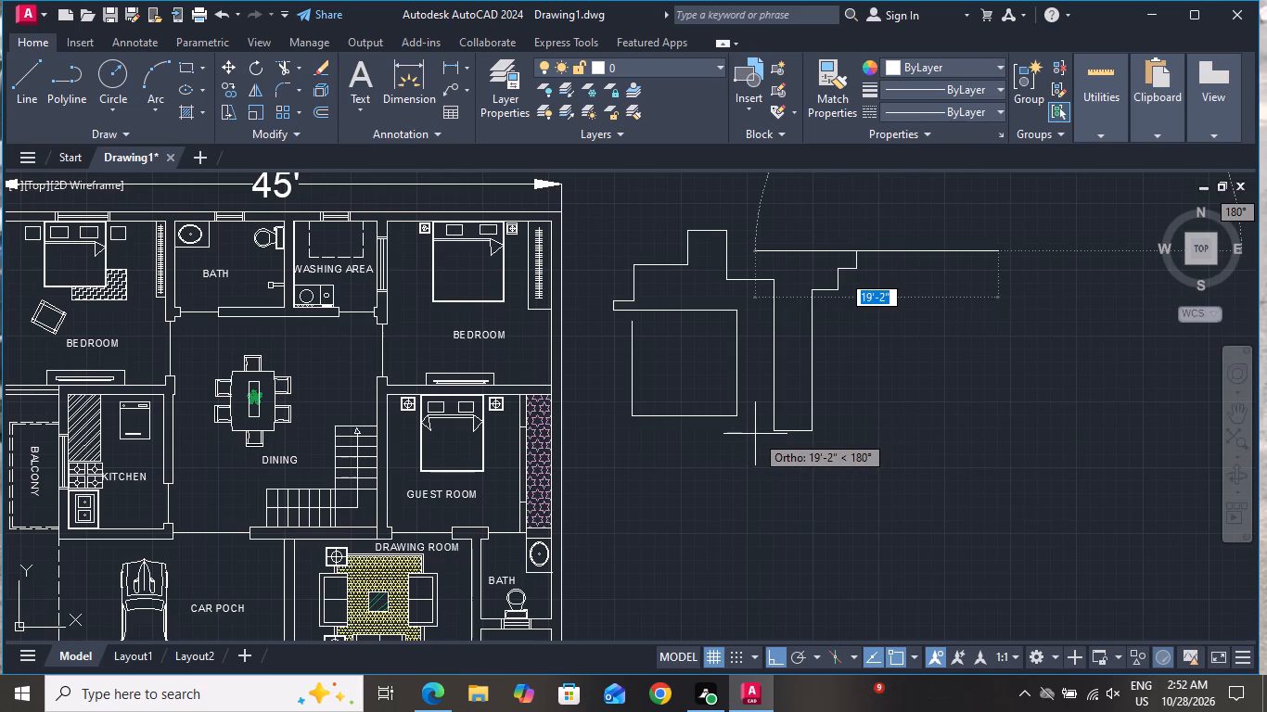
right_click(755, 434)
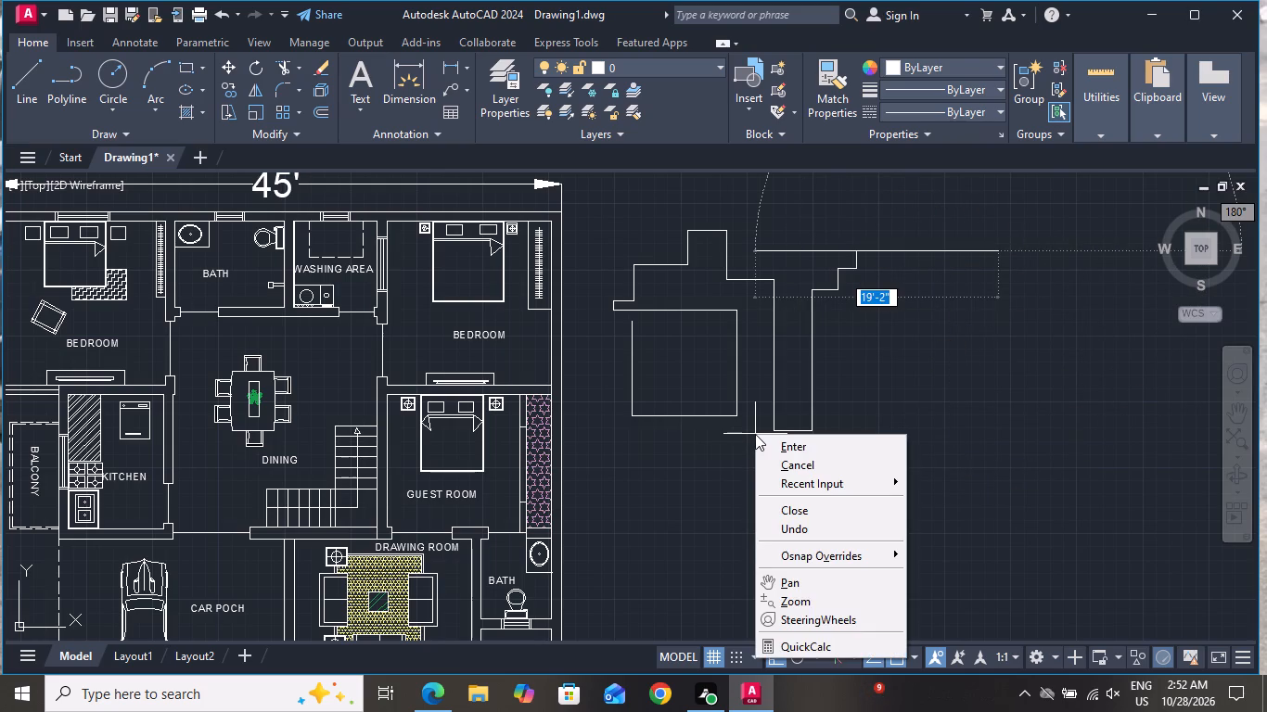
left_click(791, 470)
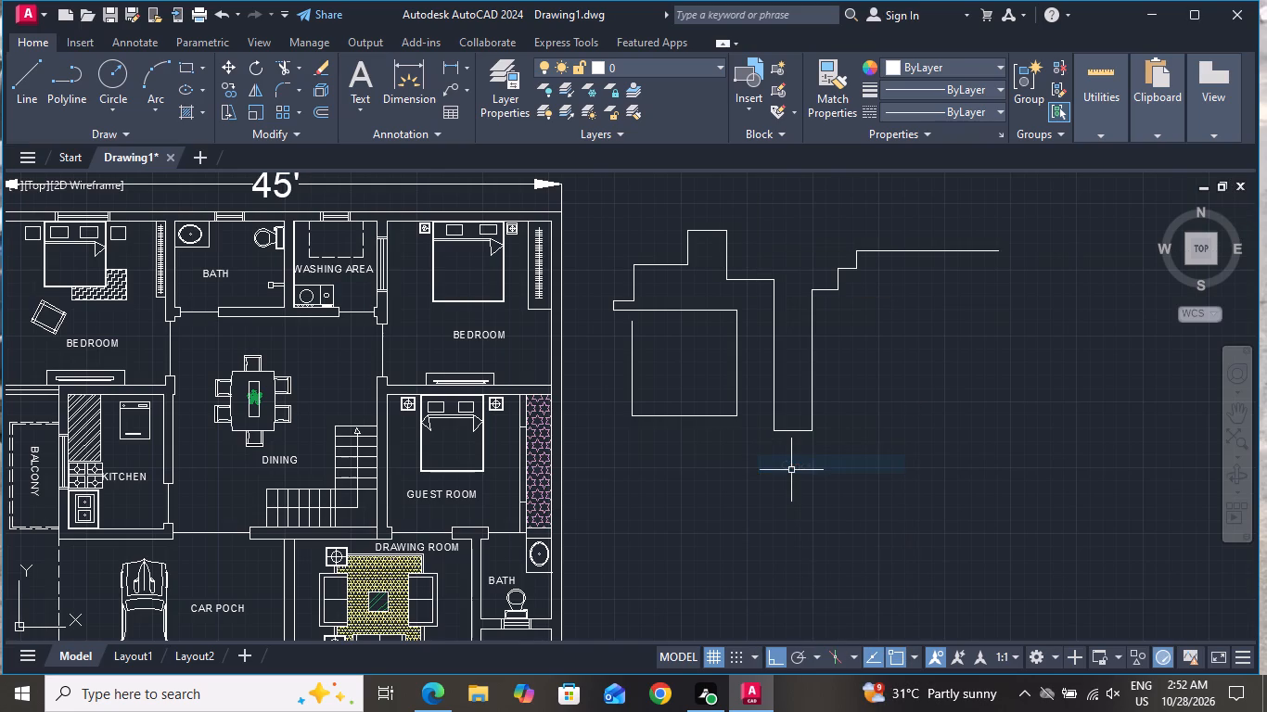
scroll(525, 398, "down", 2)
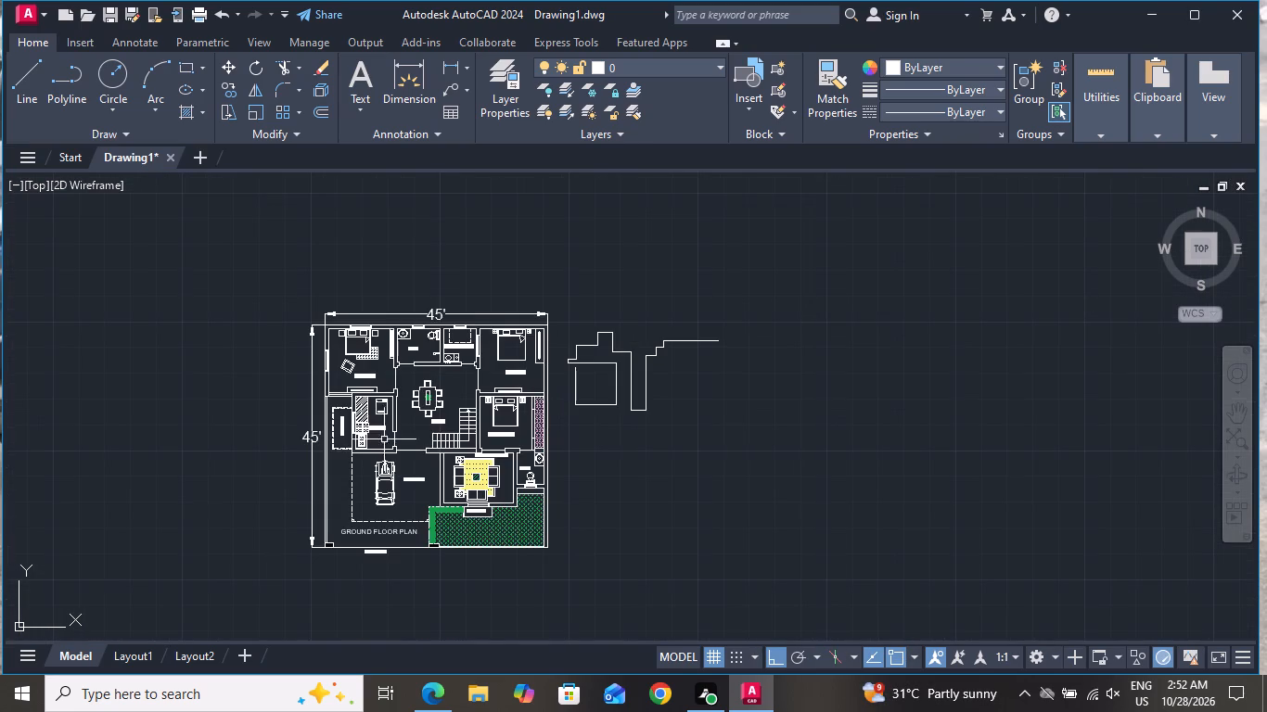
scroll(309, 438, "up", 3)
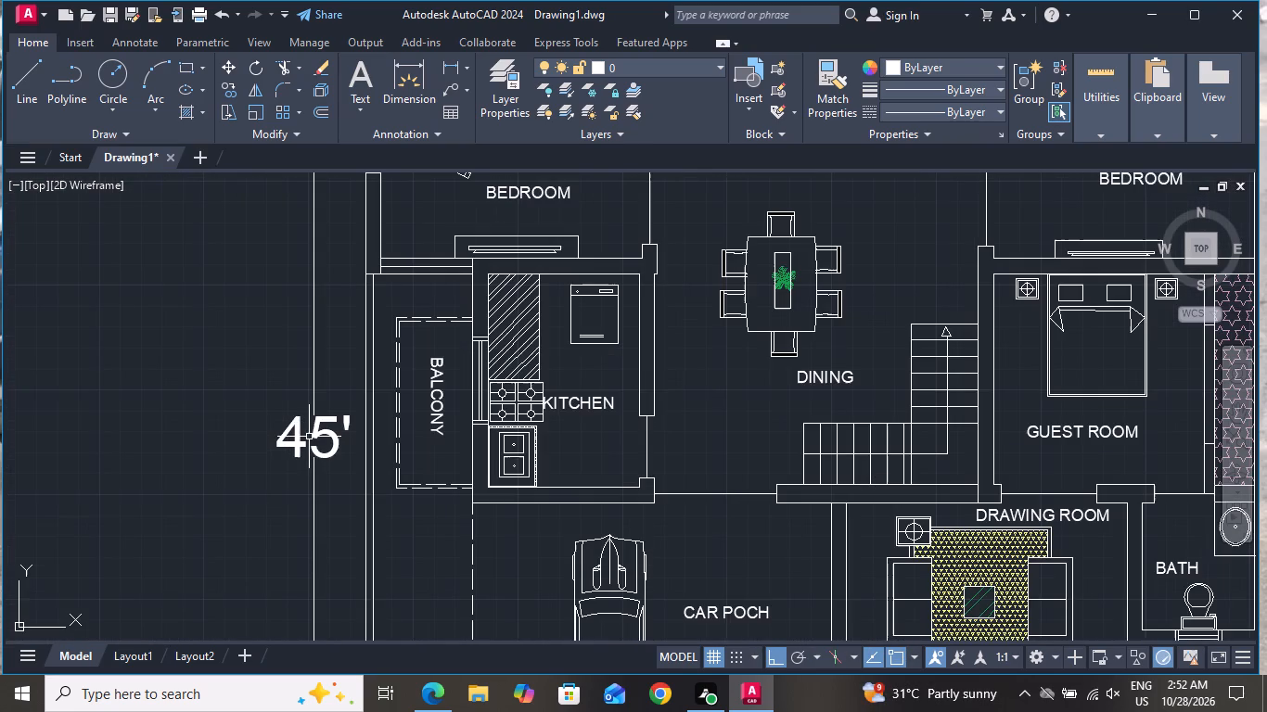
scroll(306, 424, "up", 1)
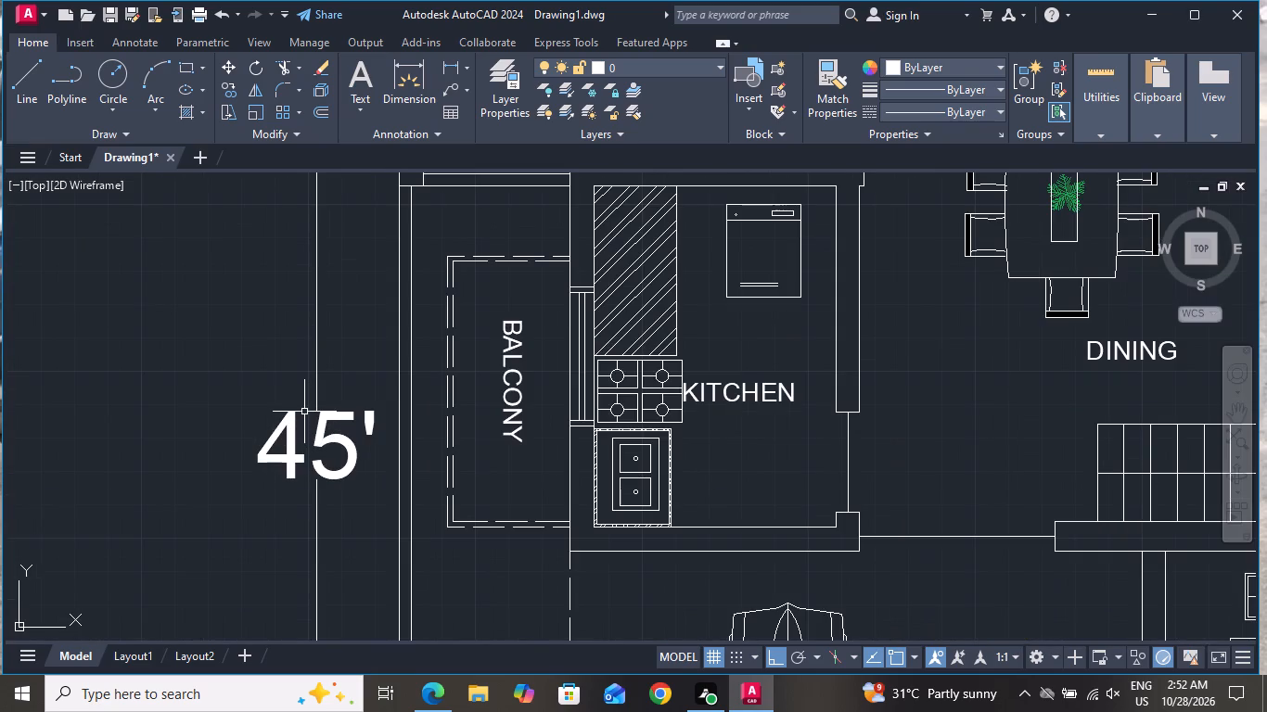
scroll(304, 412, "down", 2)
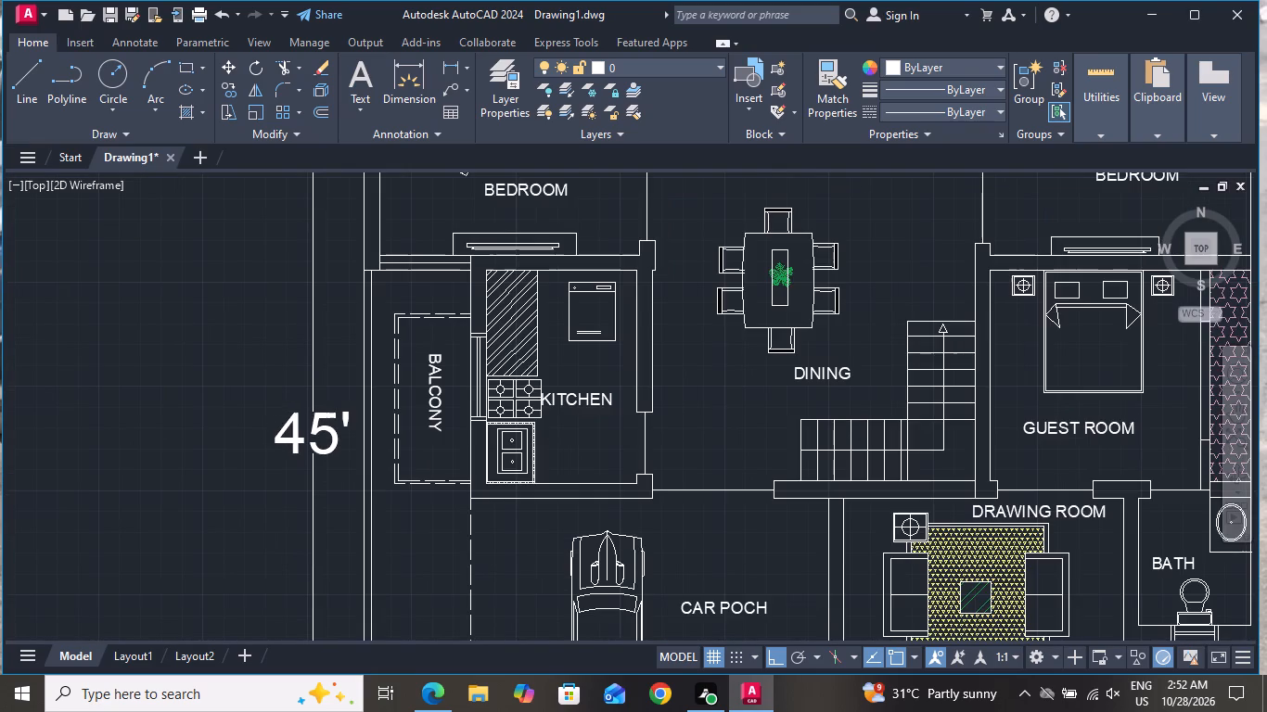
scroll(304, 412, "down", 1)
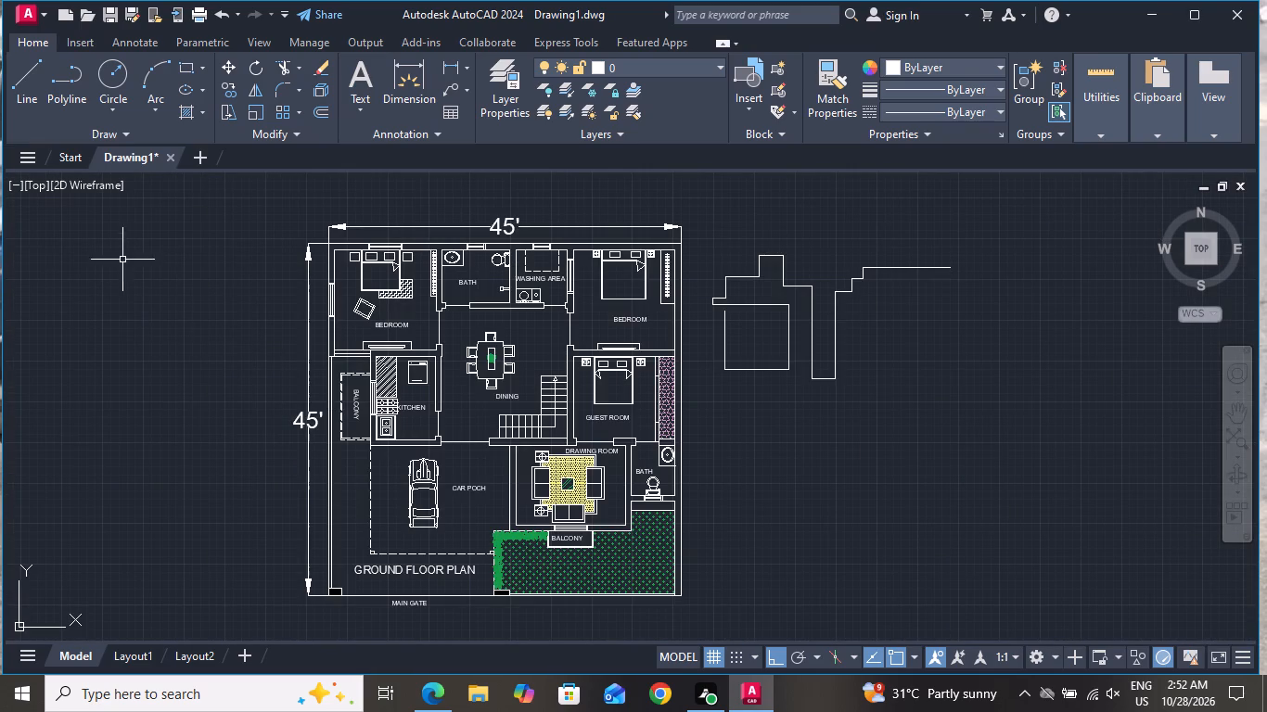
Draw a rectangle slightly taller than wide, east of the floor plan and south of the freehand stepped linework.
left_click(188, 70)
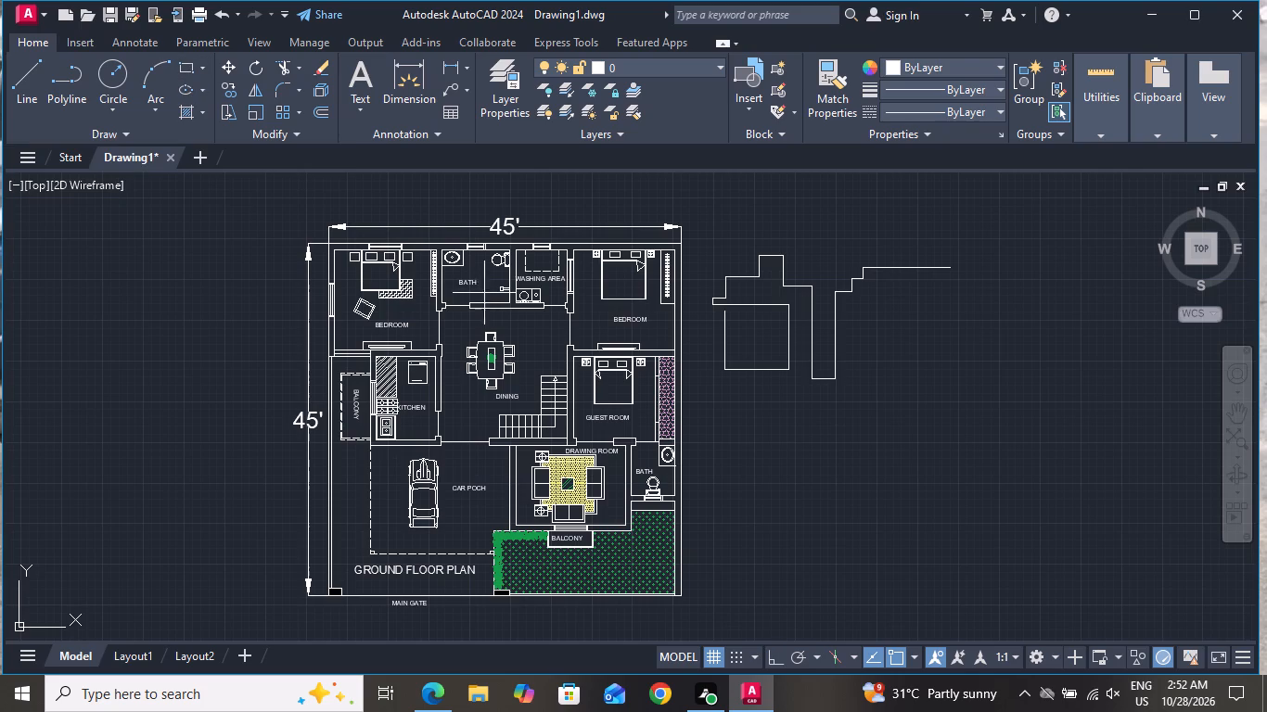
left_click(790, 442)
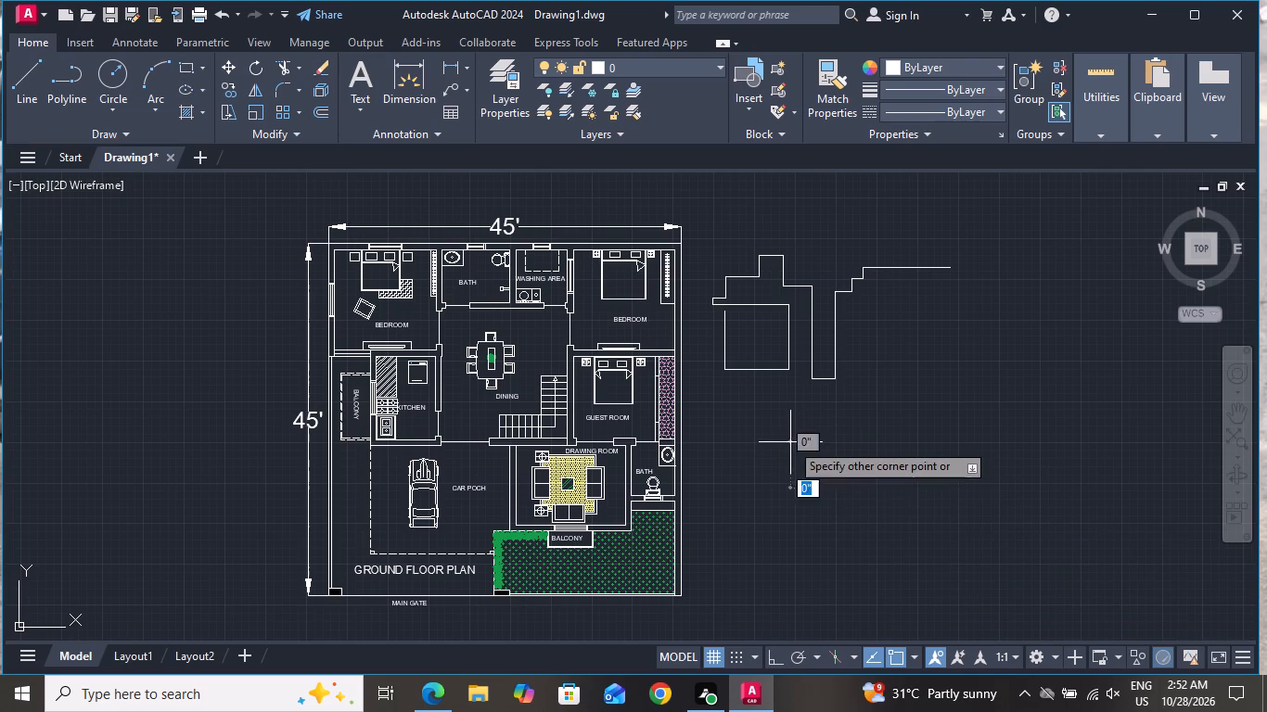
left_click(899, 566)
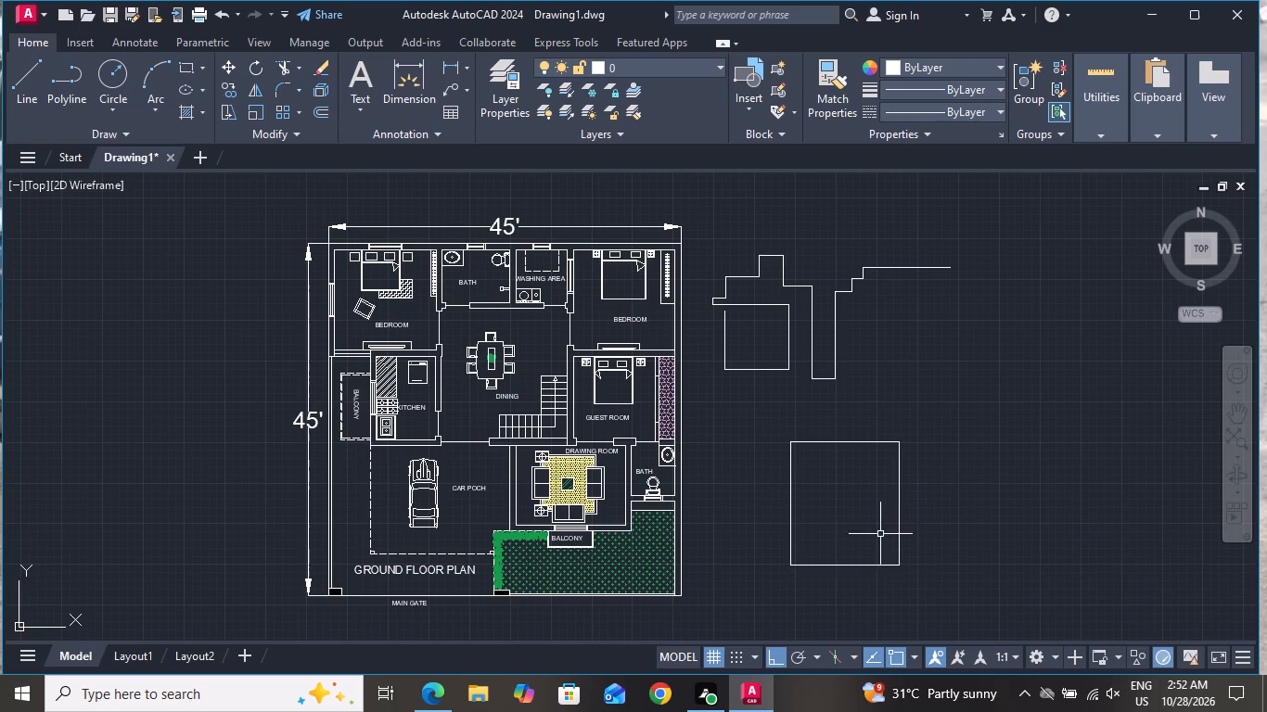
Offset the new rectangle inward by 1", and offset the resulting copy inward once more at the same spacing.
type("O 1")
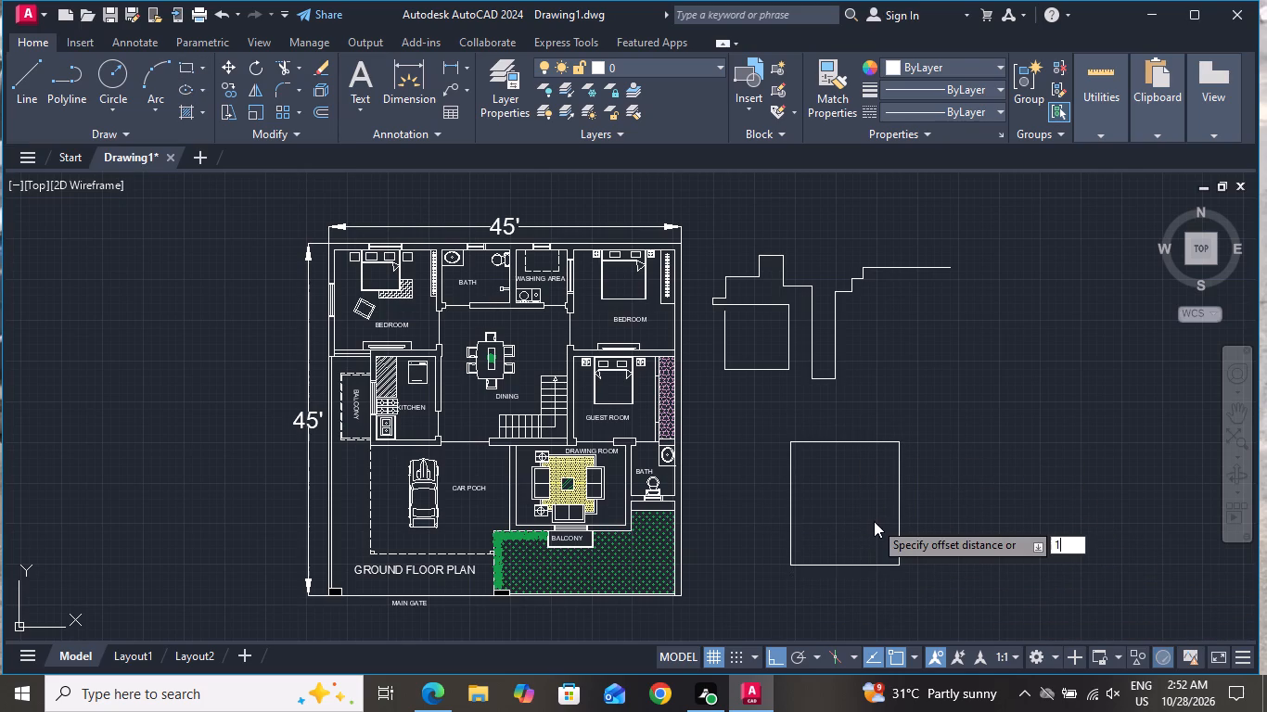
key("shift+quotedbl")
key("Return")
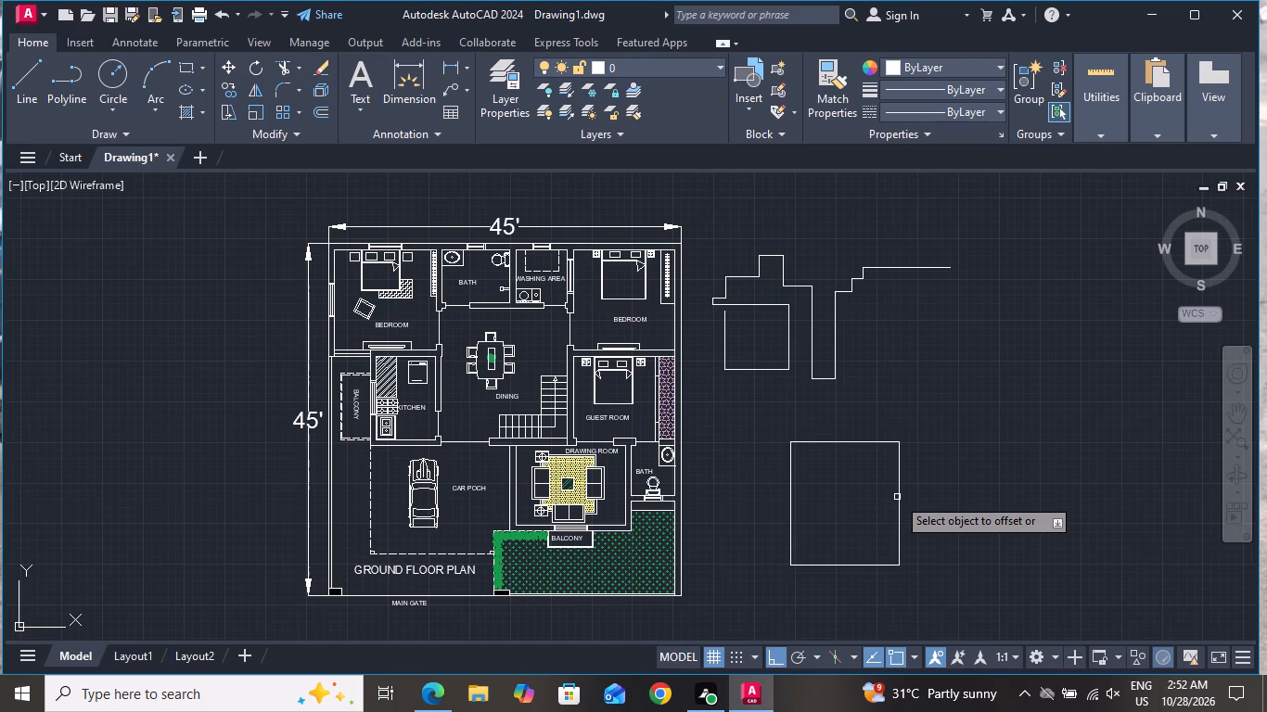
left_click(897, 496)
left_click(815, 502)
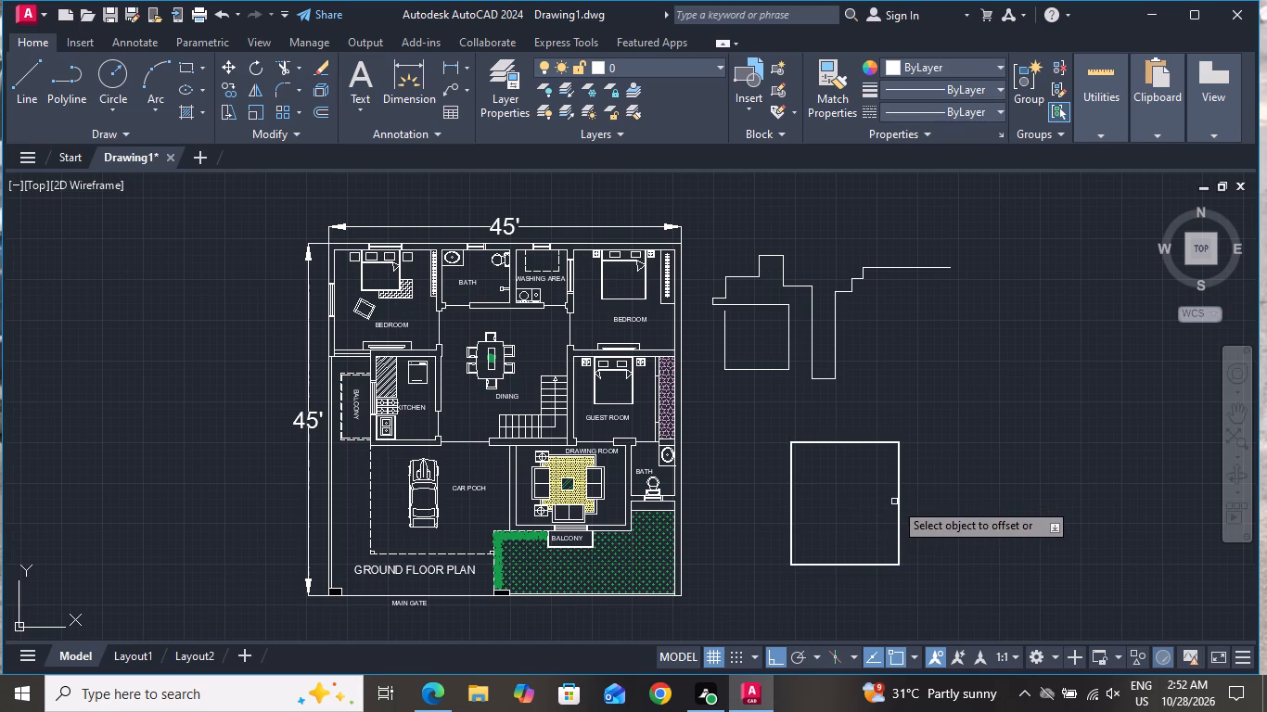
scroll(894, 503, "up", 4)
left_click(908, 494)
left_click(853, 499)
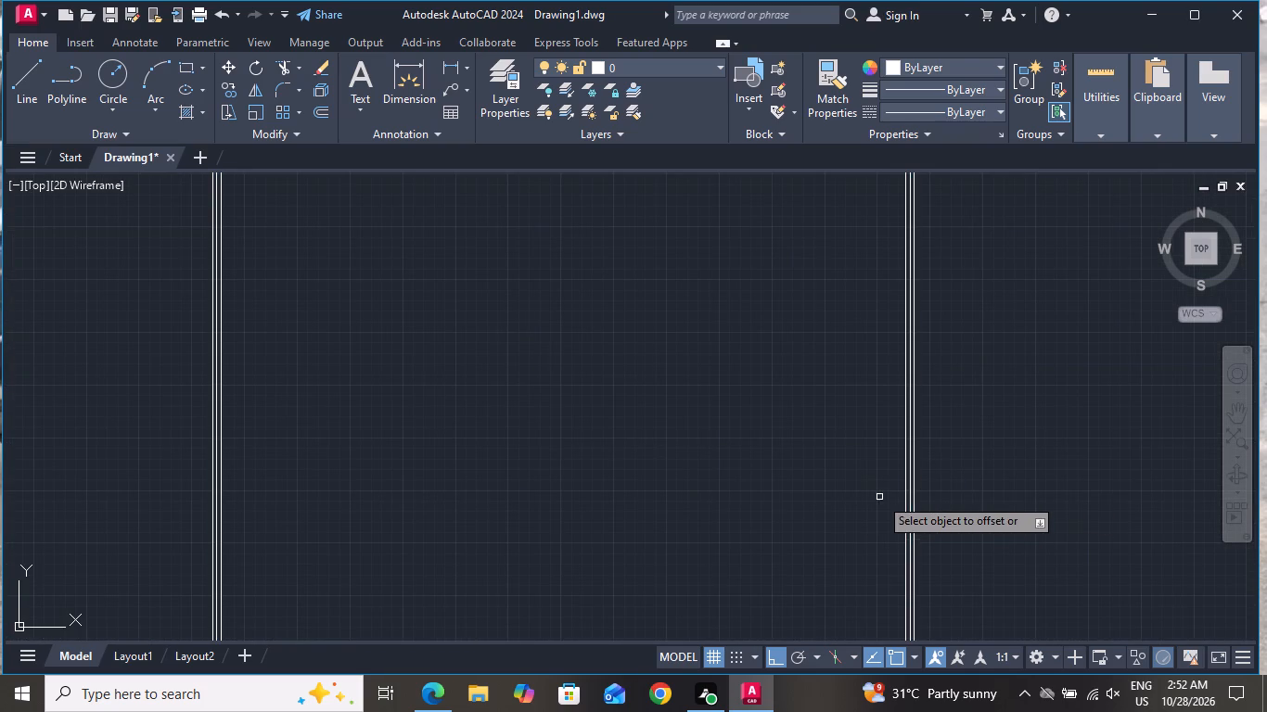
left_click(902, 491)
left_click(849, 511)
Add four more nested copies by repeatedly offsetting the innermost rectangle 1" inward.
scroll(891, 491, "up", 1)
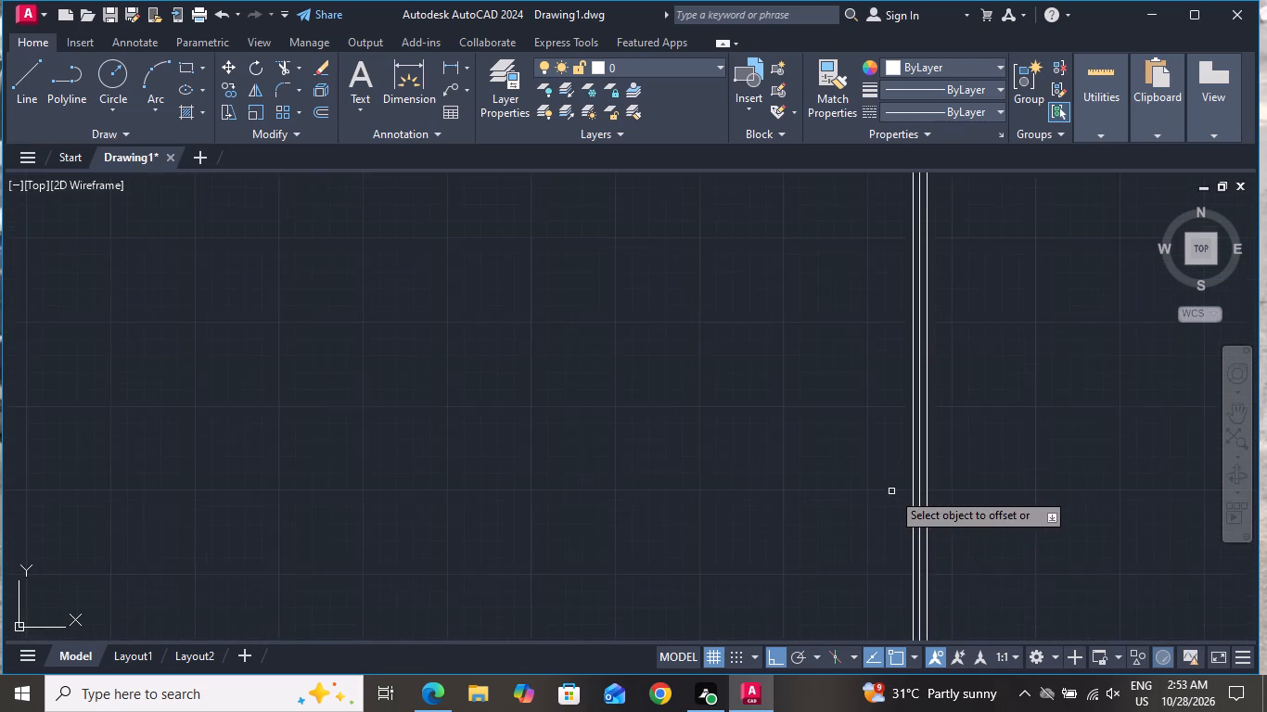
scroll(891, 491, "up", 1)
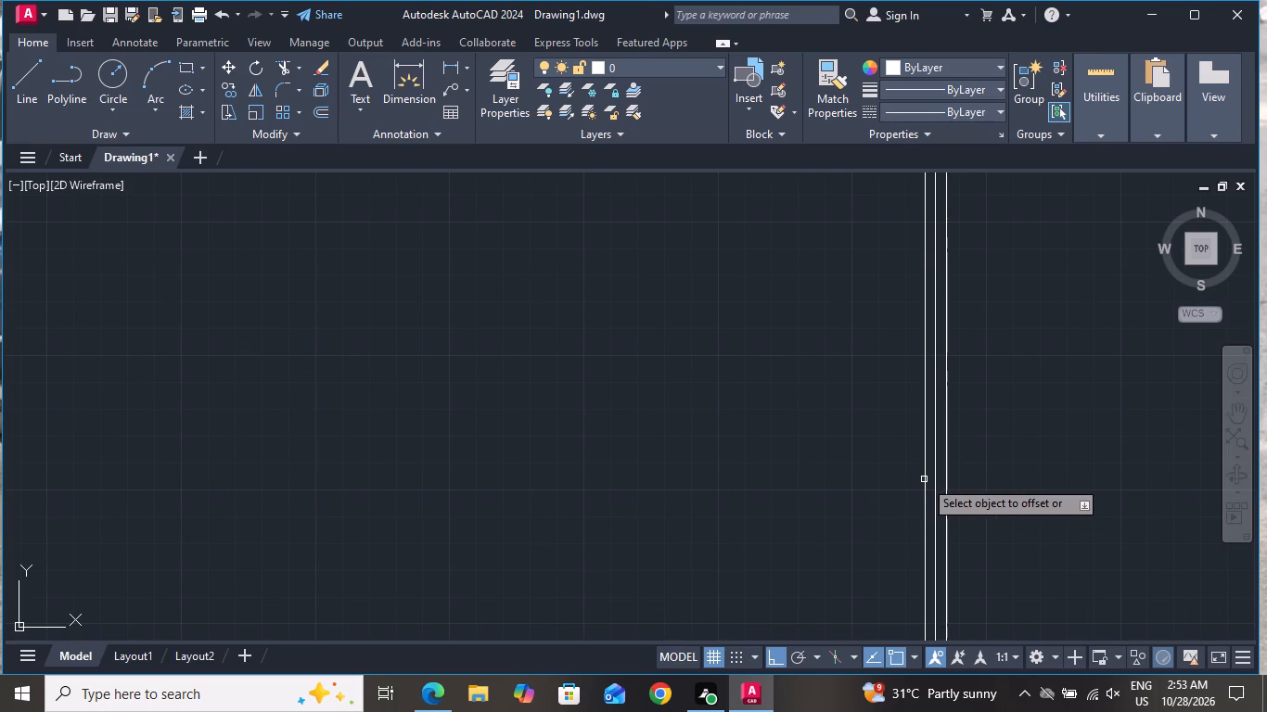
left_click(924, 478)
left_click(697, 489)
left_click(912, 483)
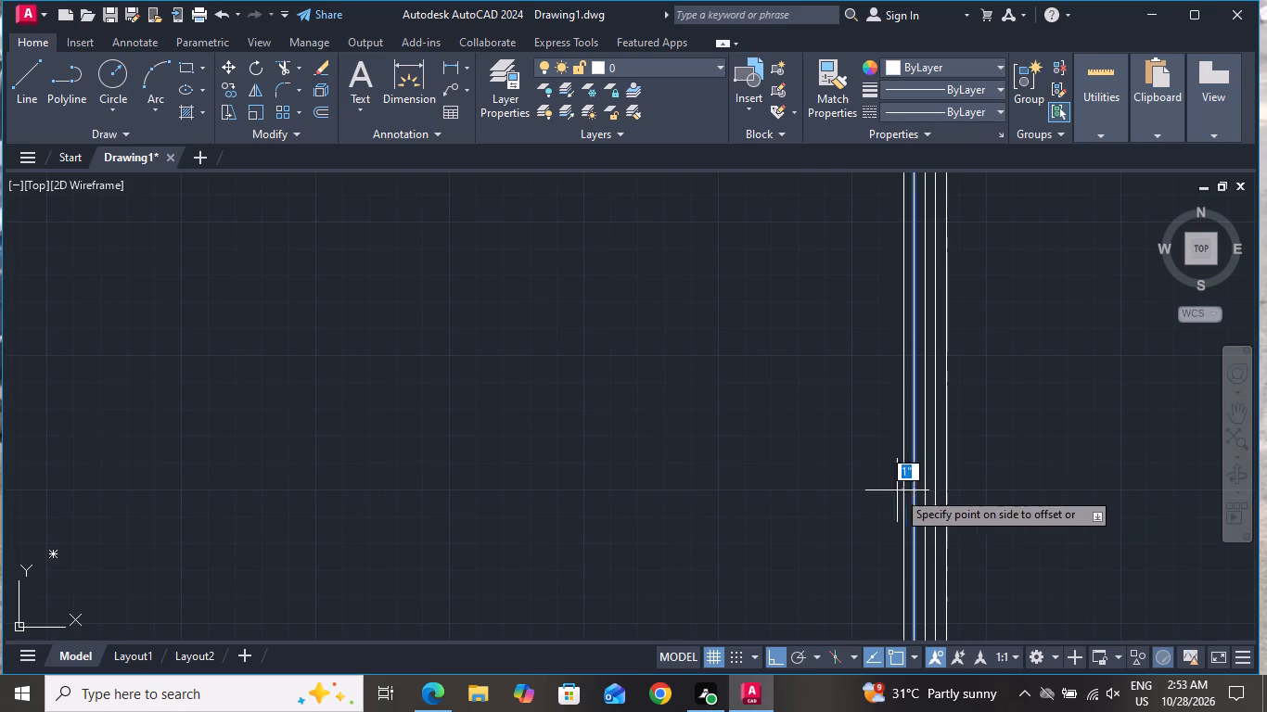
left_click(834, 497)
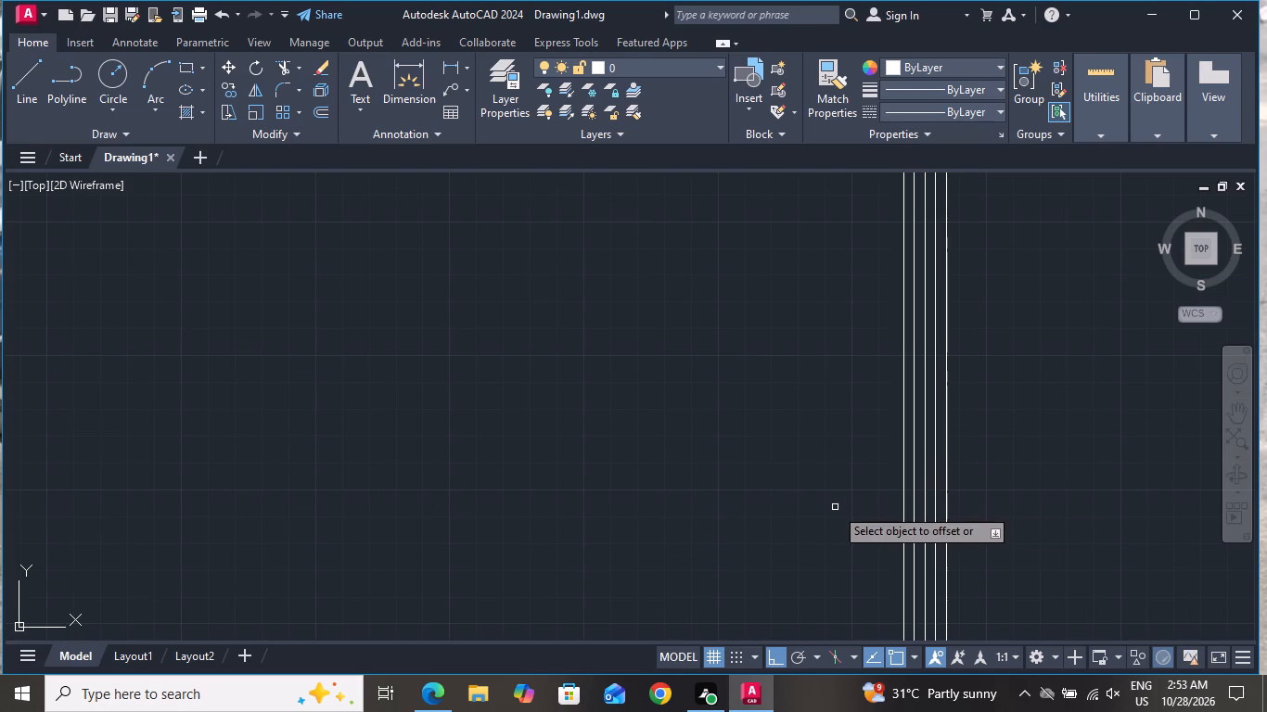
left_click(902, 498)
left_click(675, 470)
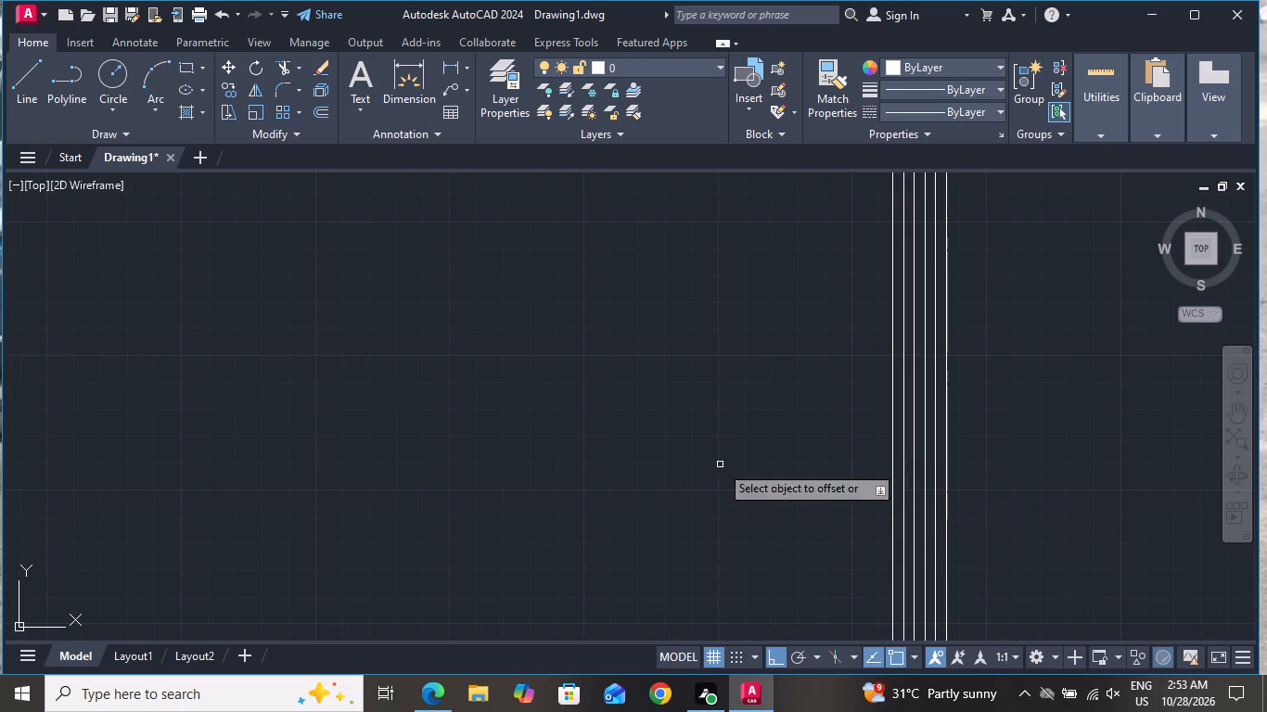
left_click(890, 453)
left_click(869, 465)
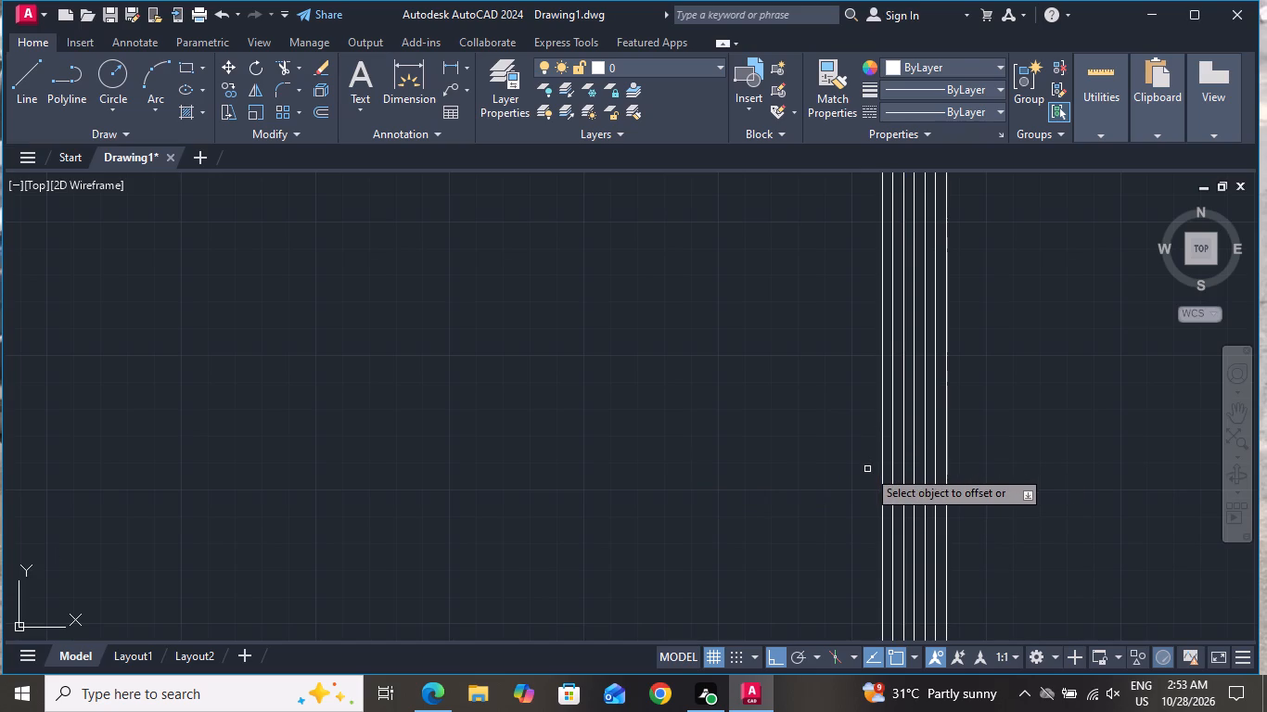
Continue the nested frame with another four 1" inward offsets, each taken from the innermost rectangle.
scroll(868, 467, "up", 2)
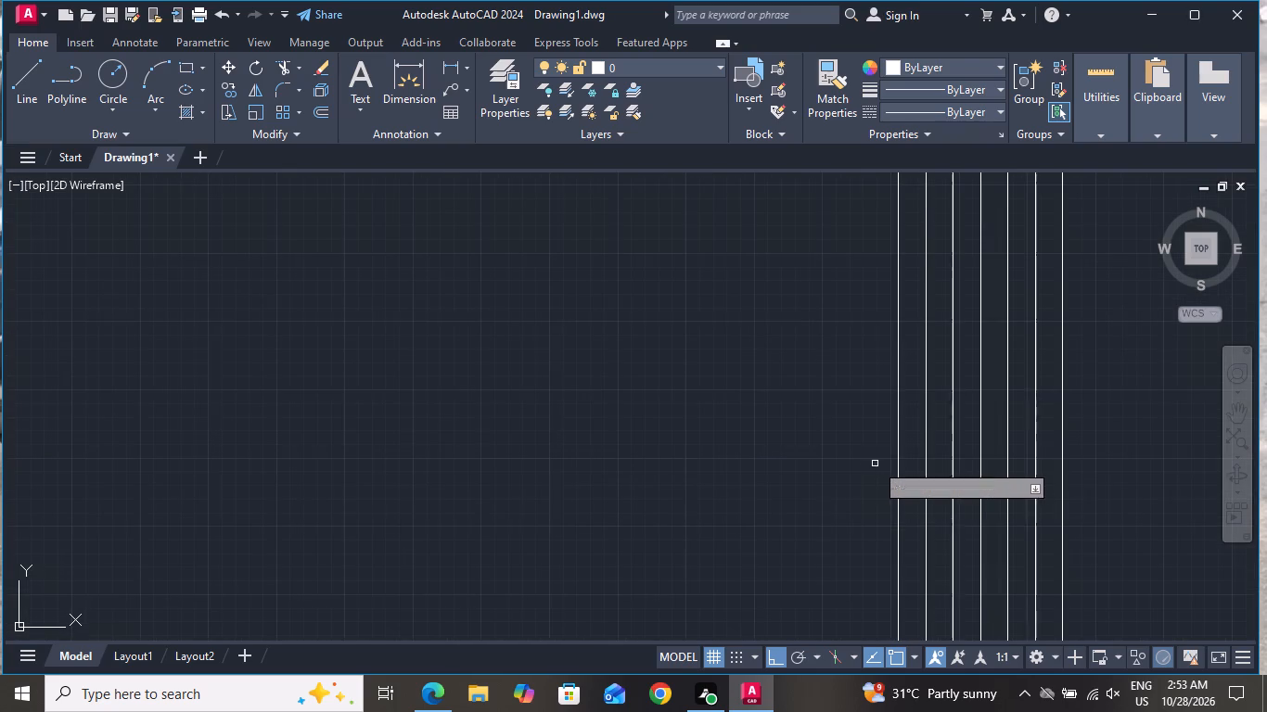
left_click(900, 456)
left_click(886, 463)
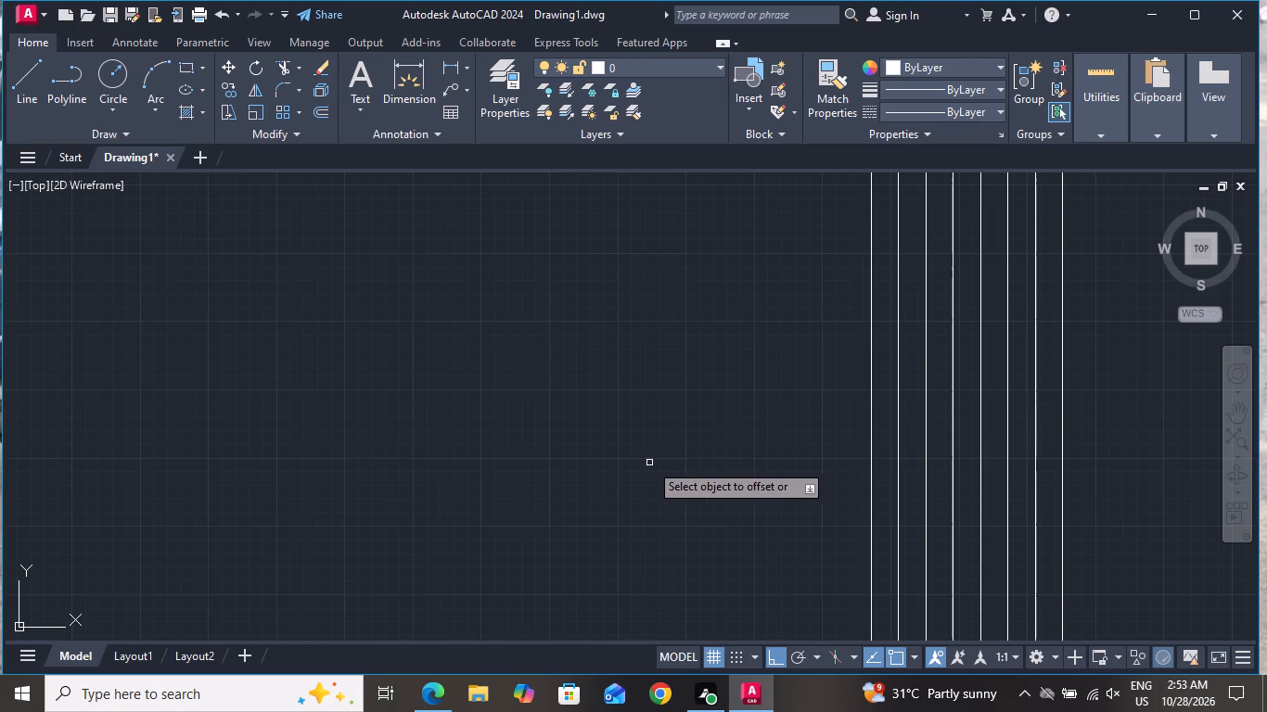
left_click(870, 473)
left_click(837, 474)
left_click(845, 465)
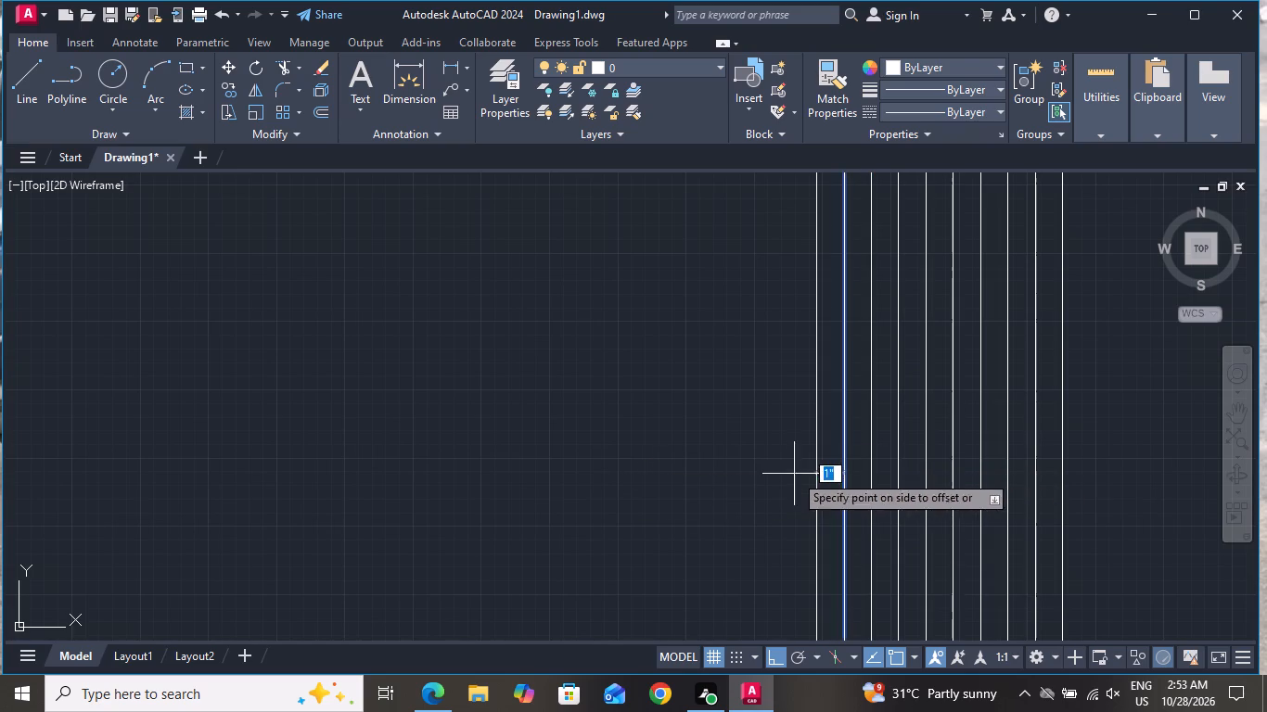
left_click(794, 474)
left_click(820, 457)
left_click(818, 455)
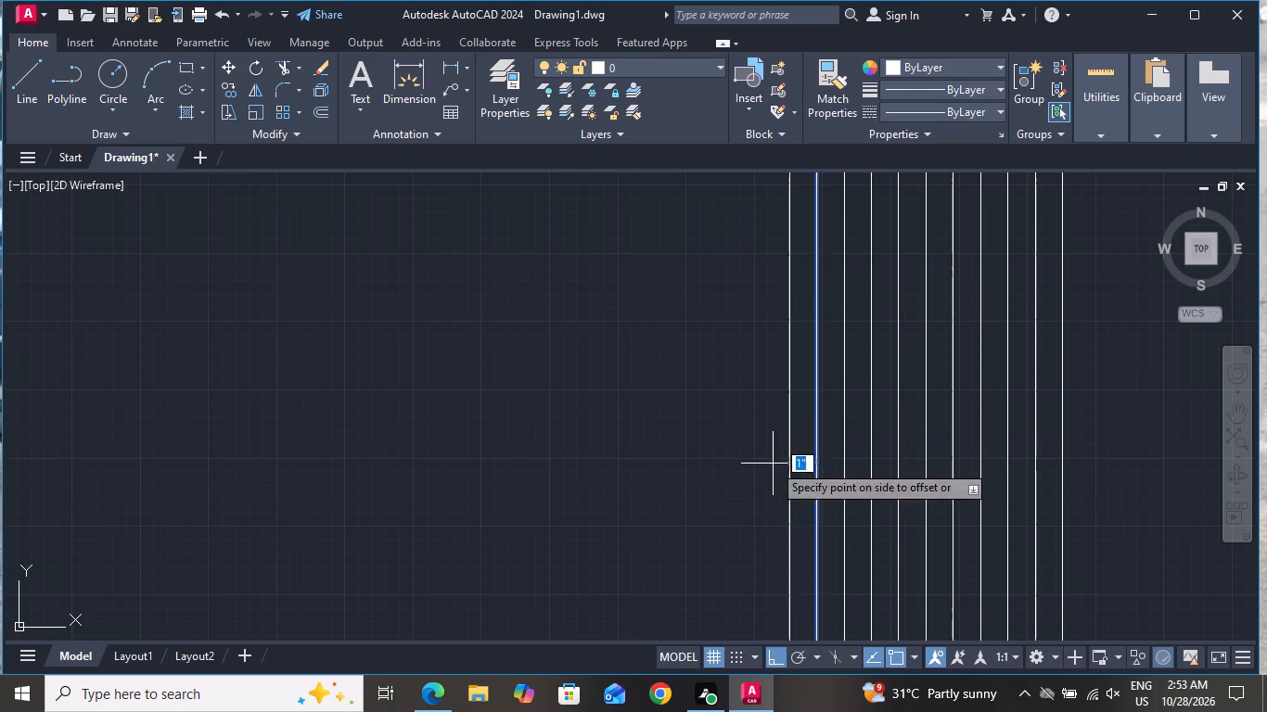
left_click(773, 463)
Extend the nested rectangles inward with four further offsets at 1" spacing.
left_click(788, 455)
left_click_drag(767, 459, 750, 465)
left_click(760, 455)
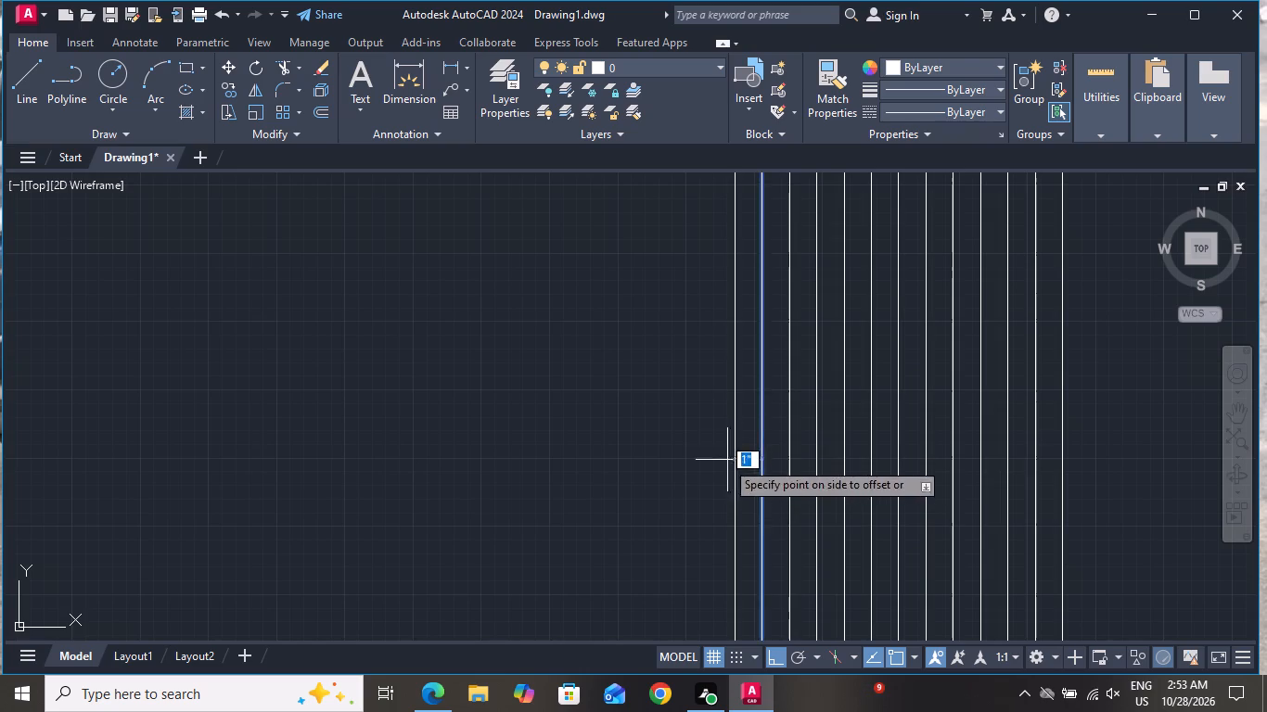
left_click(723, 463)
left_click(735, 458)
left_click(684, 463)
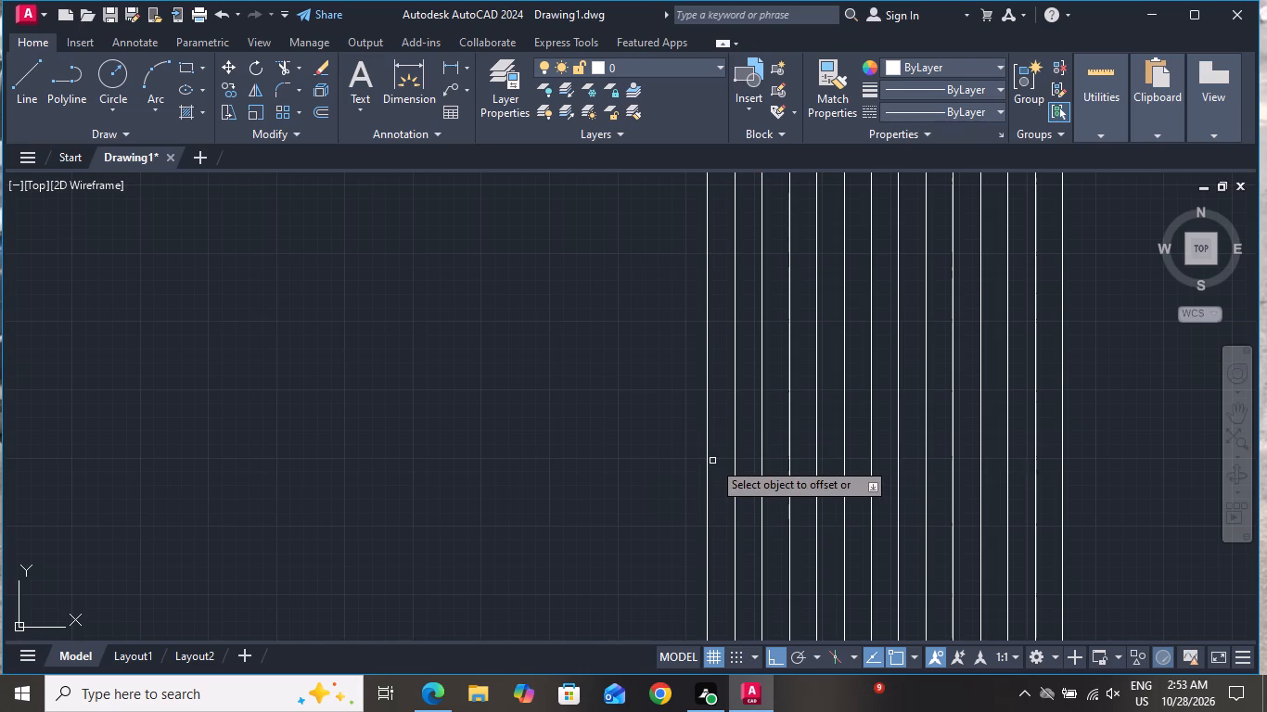
left_click(705, 464)
left_click(597, 453)
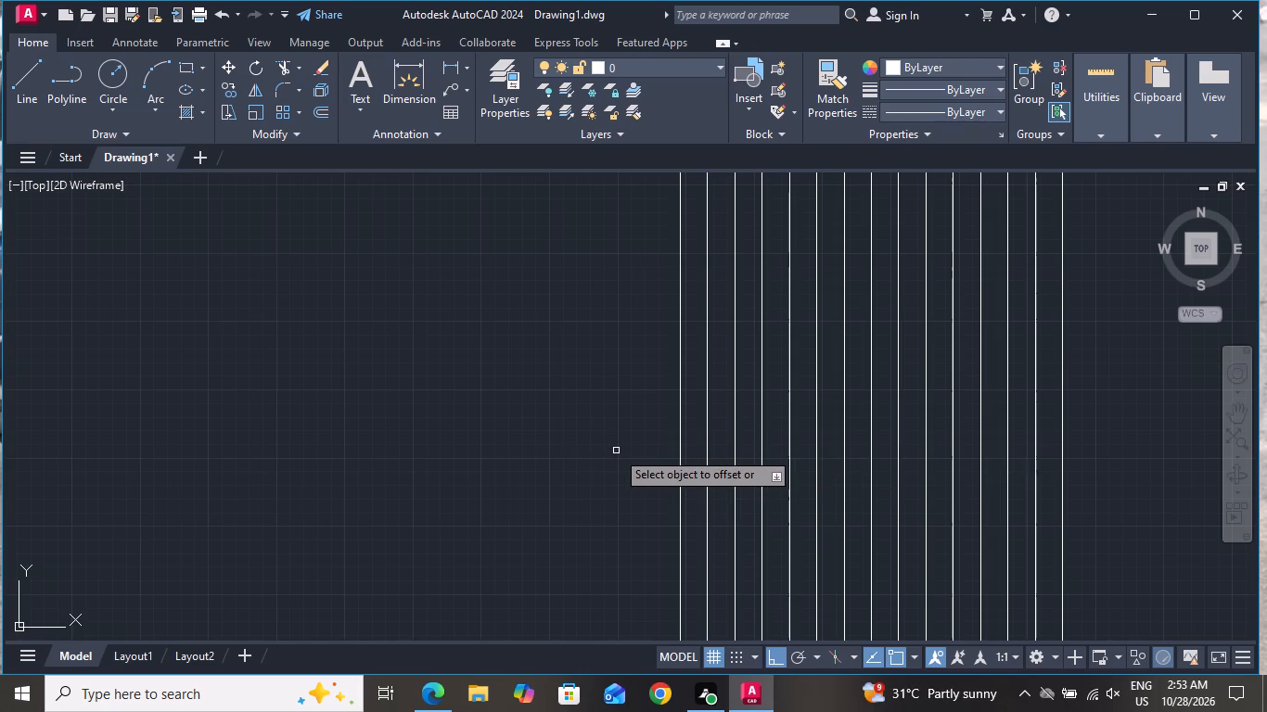
Offset the innermost rectangle inward two more times at 1" spacing.
left_click(683, 433)
left_click(659, 444)
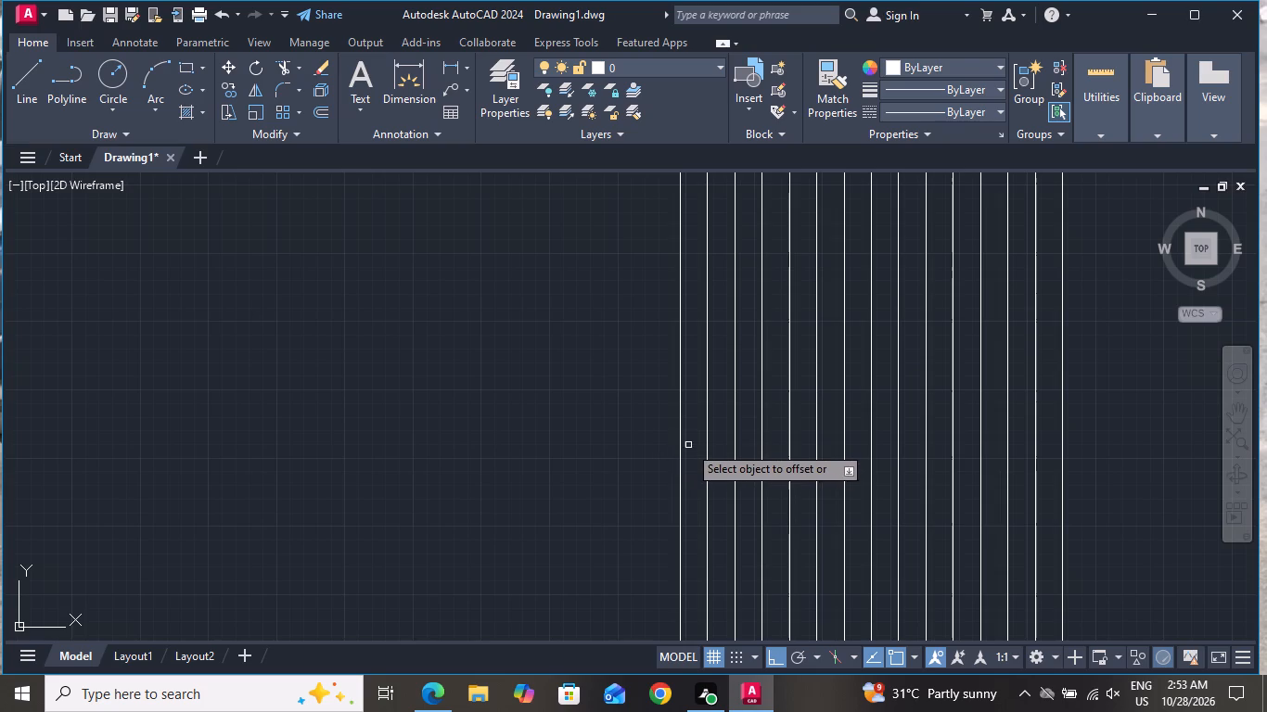
left_click(678, 451)
left_click(583, 463)
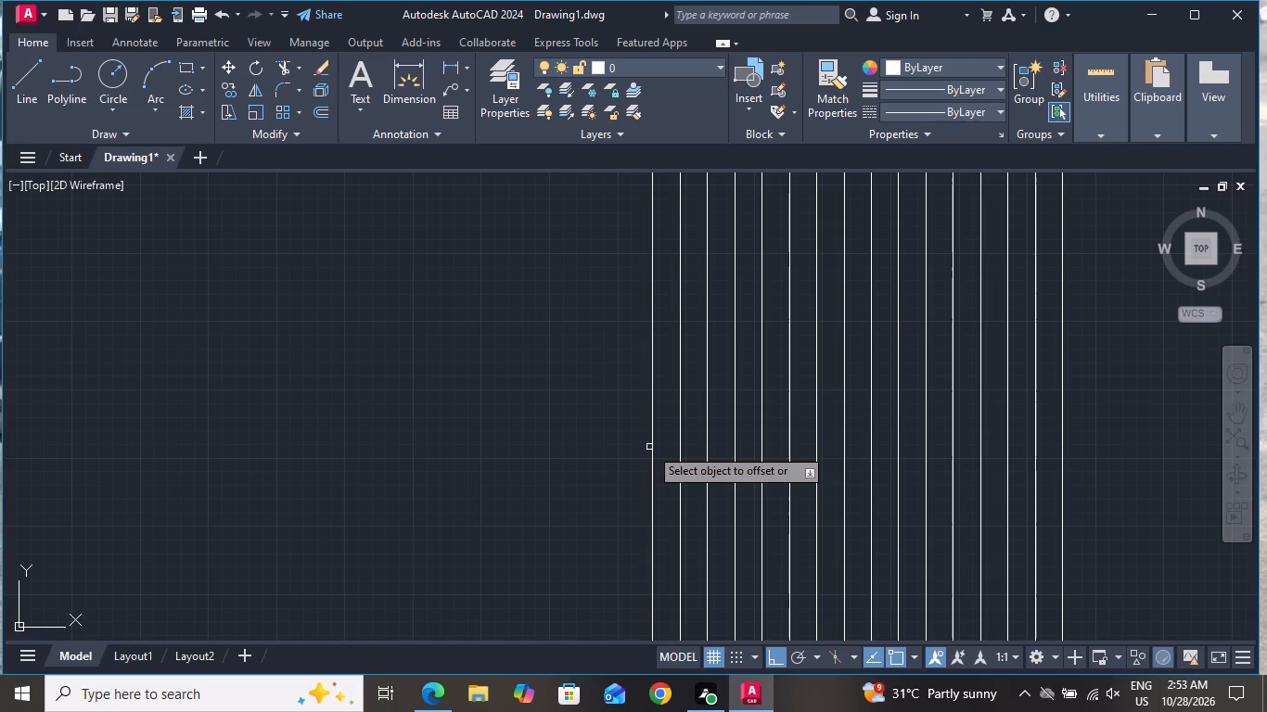
left_click(650, 445)
left_click(600, 443)
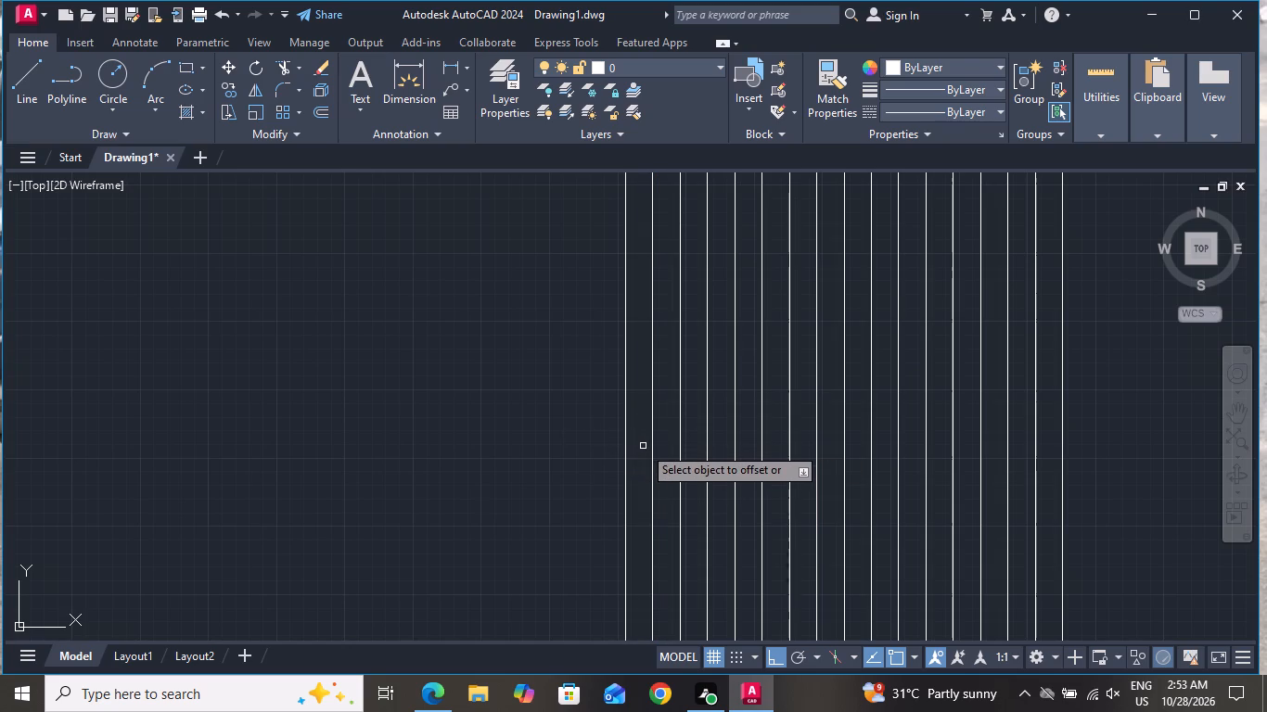
left_click(644, 450)
left_click(546, 449)
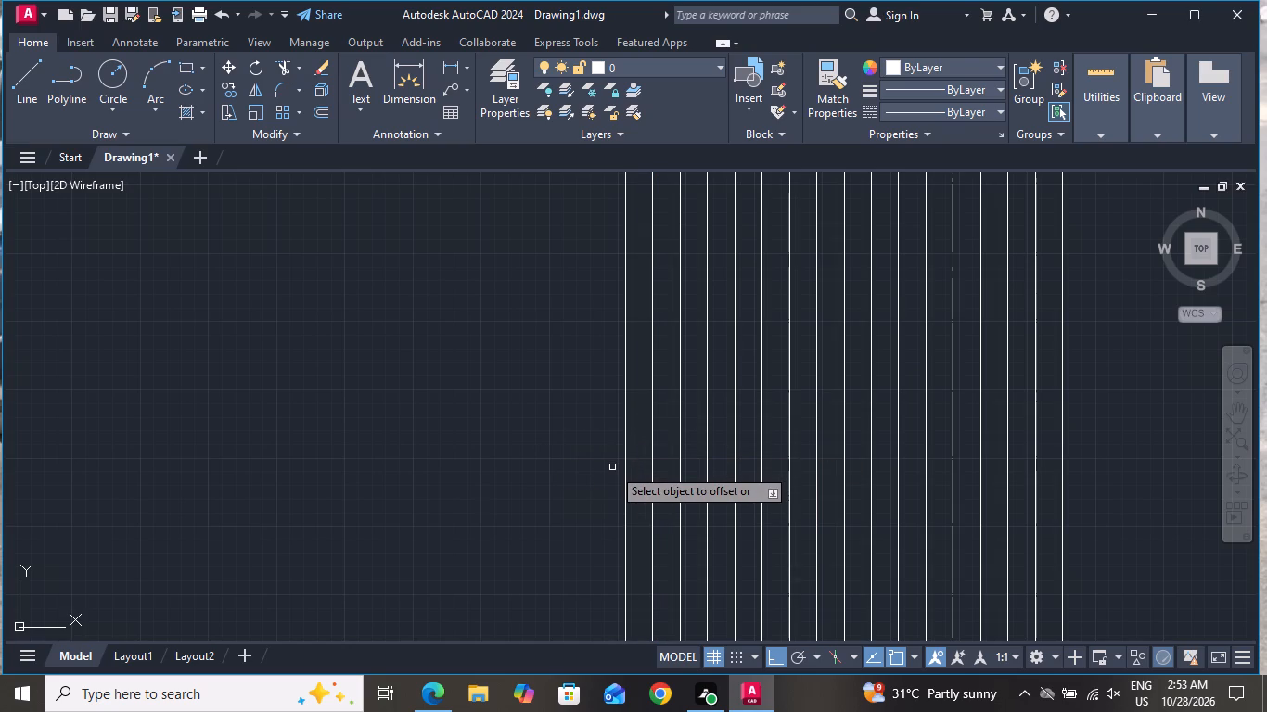
left_click(662, 464)
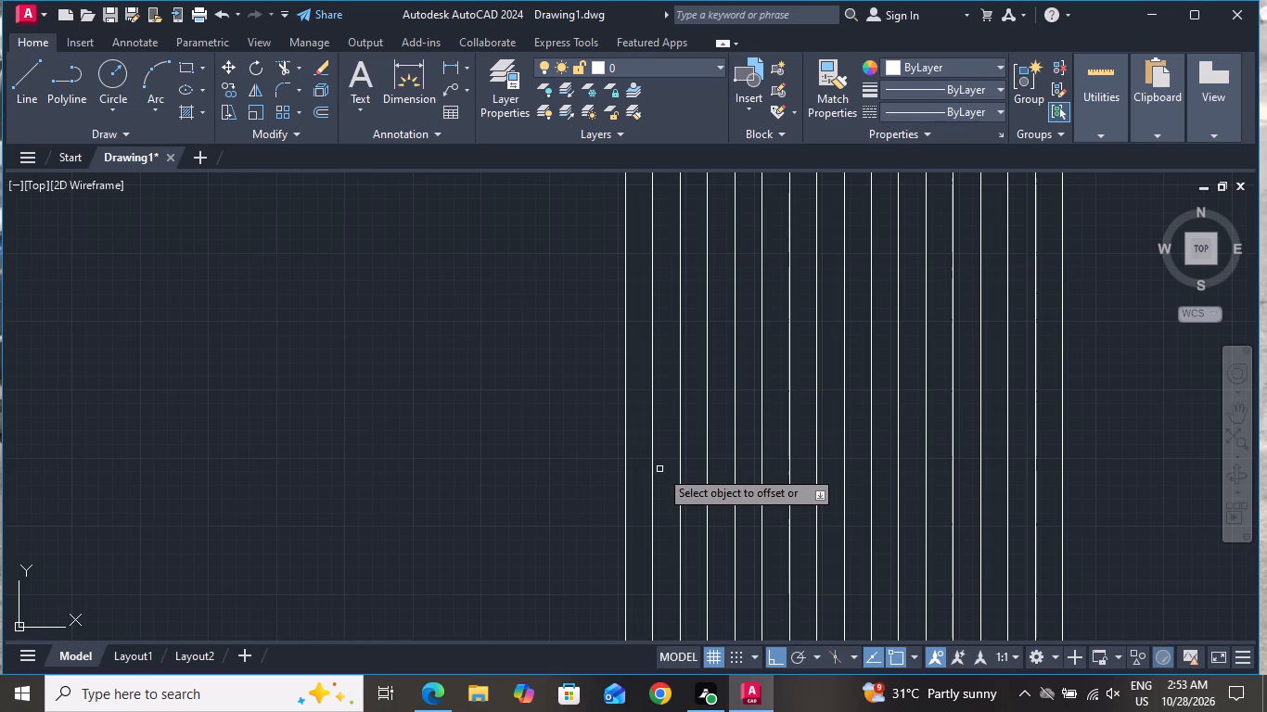
Add the last two 1" inward offsets to complete a thick frame of closely nested rectangles.
scroll(657, 475, "up", 1)
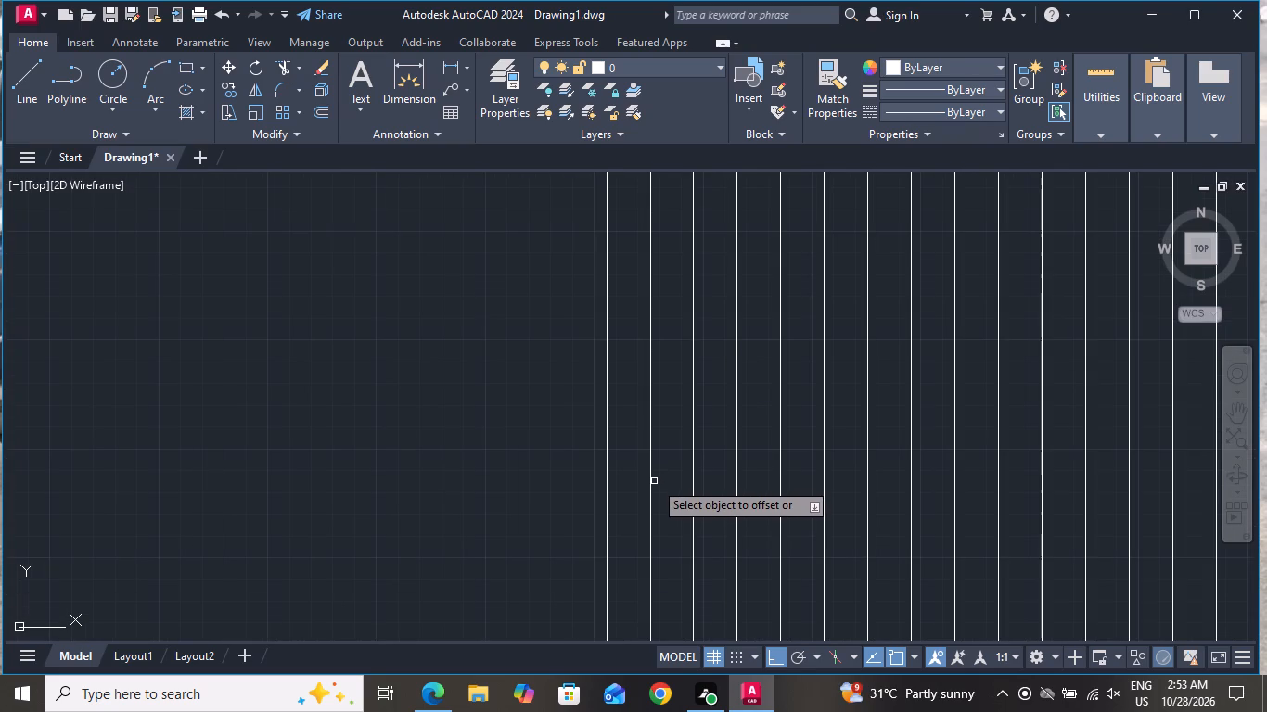
left_click(609, 438)
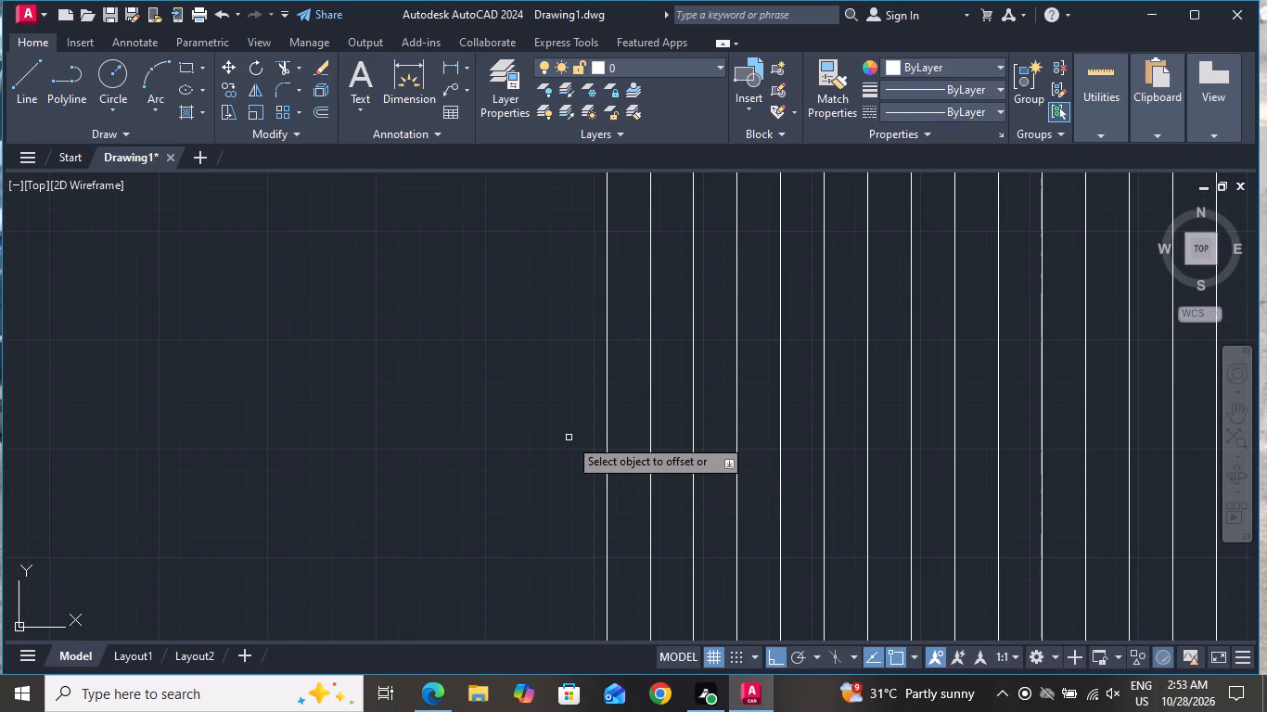
left_click(569, 438)
left_click(607, 427)
left_click(550, 434)
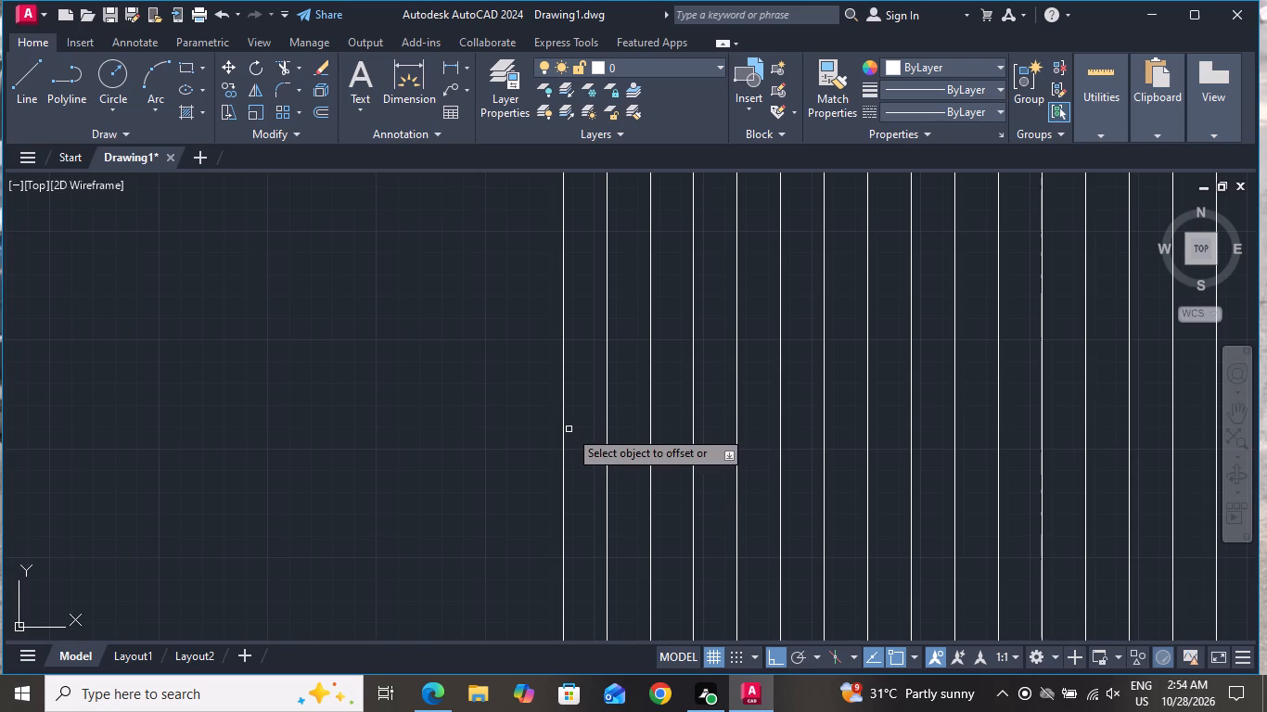
left_click(567, 430)
left_click(519, 439)
scroll(608, 448, "down", 3)
scroll(659, 536, "down", 2)
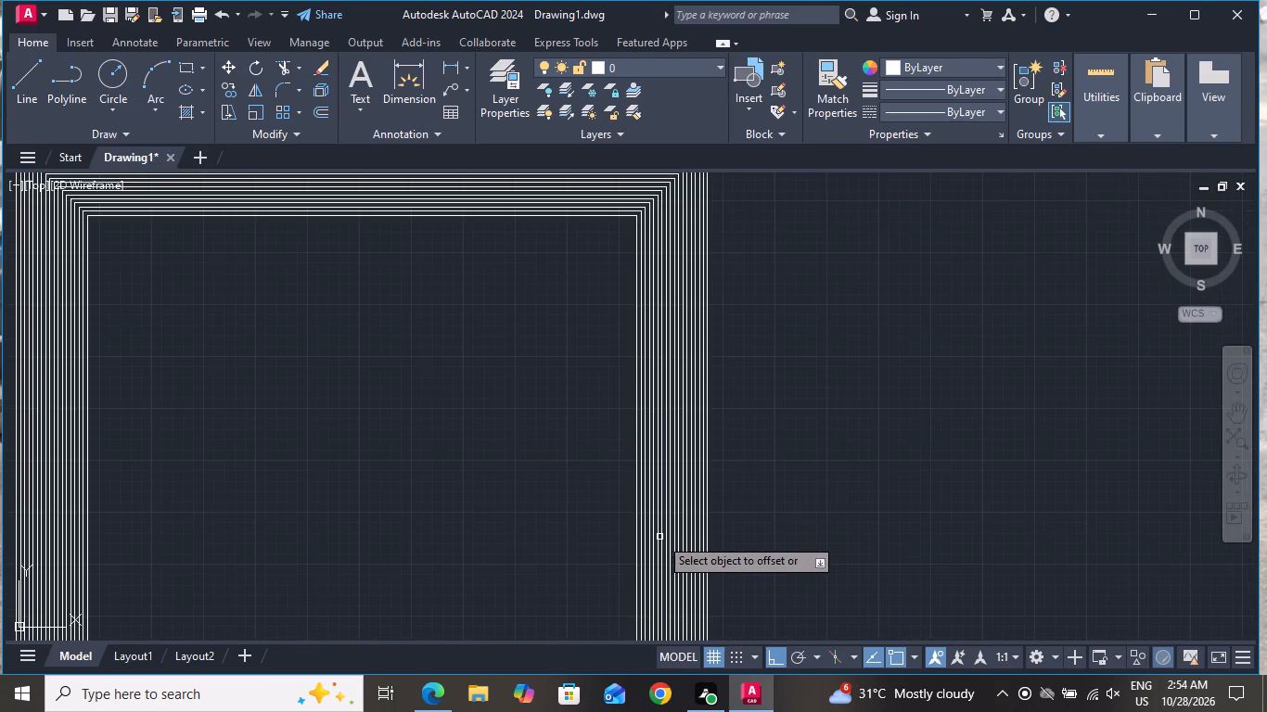
scroll(659, 549, "down", 2)
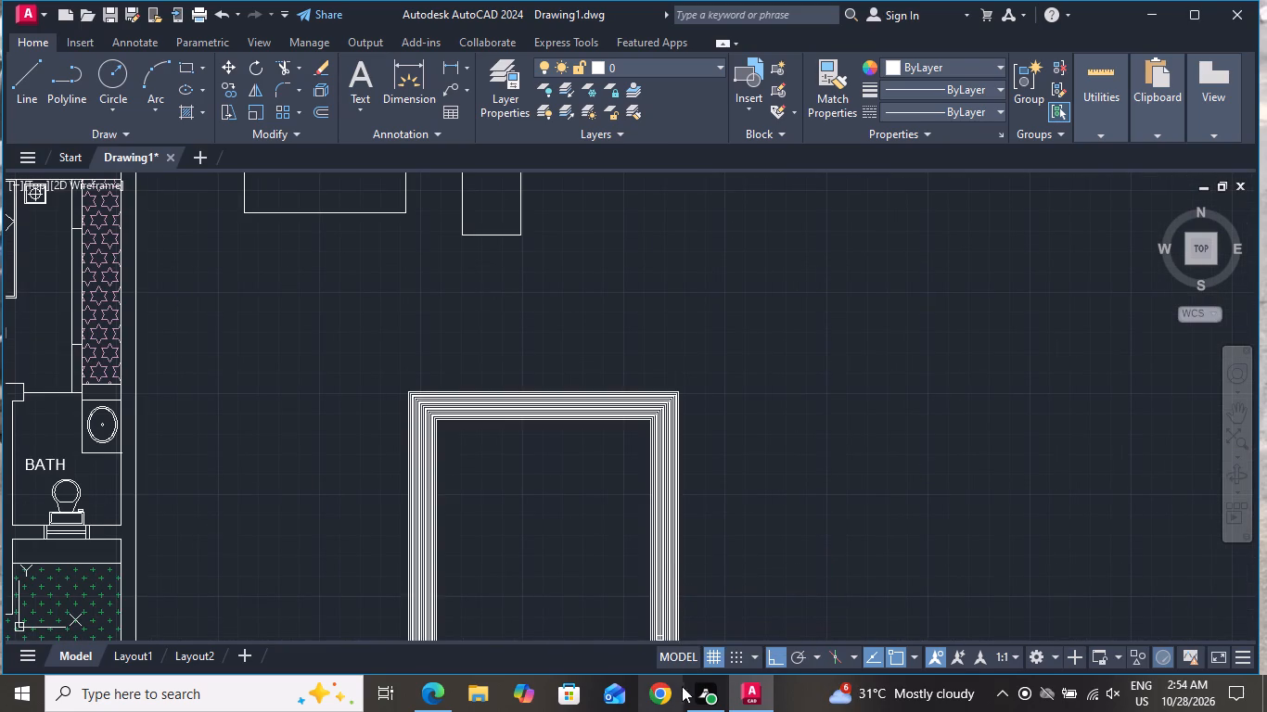
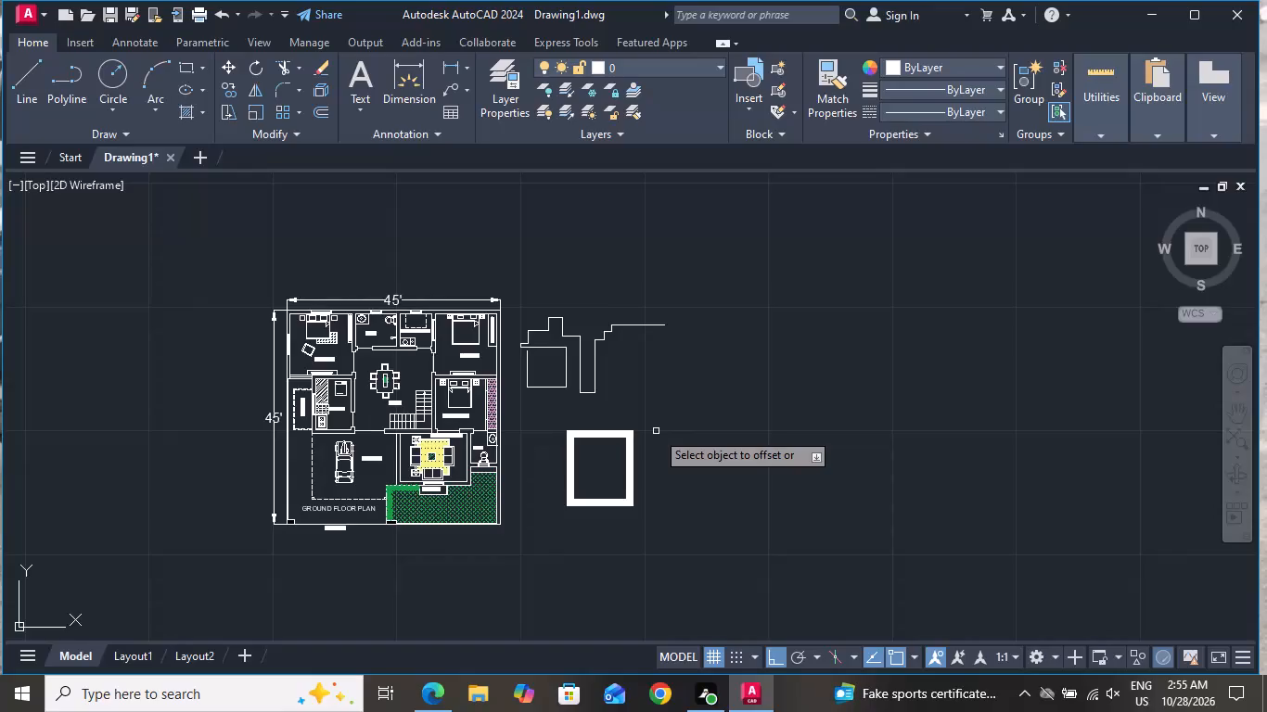
Undo the nested rectangle frame and the freehand linework drawn east of the floor plan.
key("ctrl+z")
key("ctrl+z")
key("ctrl+z")
key("Escape")
key("ctrl+z")
key("ctrl+z")
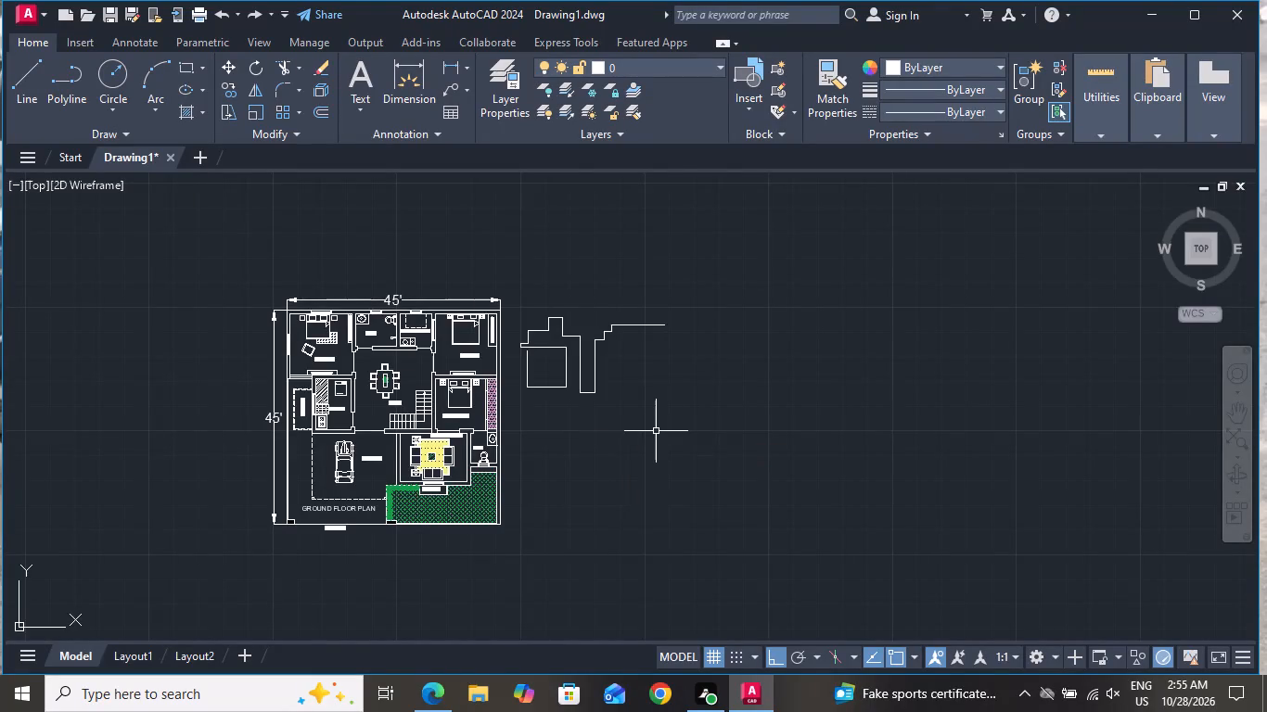
key("ctrl+z")
key("ctrl+z")
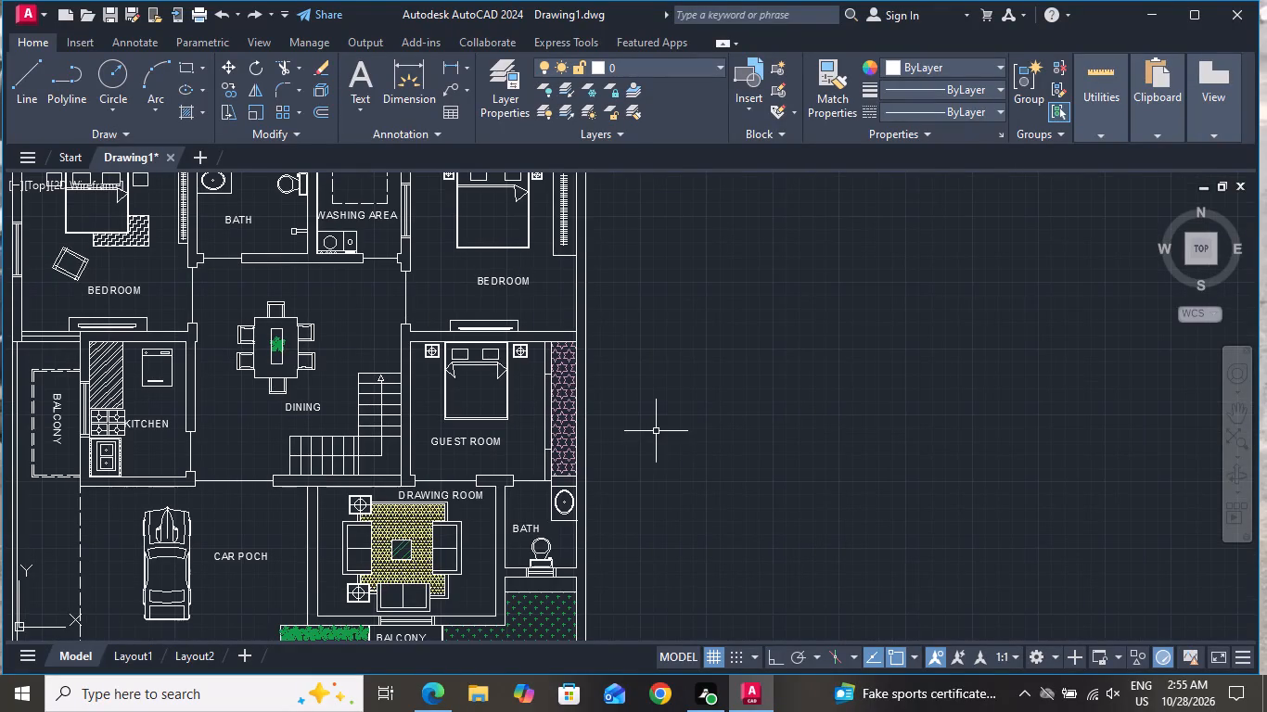
Recolour the bath, washing area and kitchen windows and both windows of the northwest bedroom to dark green 19,103,52.
scroll(602, 410, "down", 2)
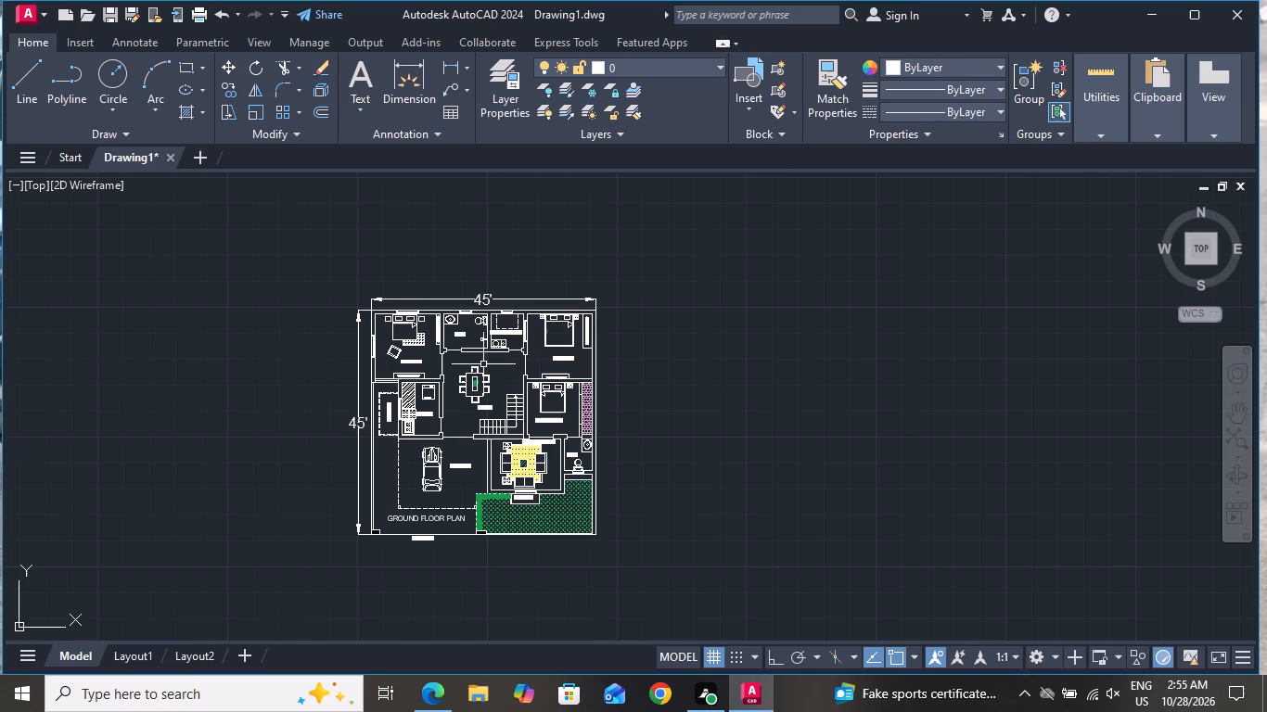
scroll(450, 304, "up", 2)
scroll(450, 291, "down", 4)
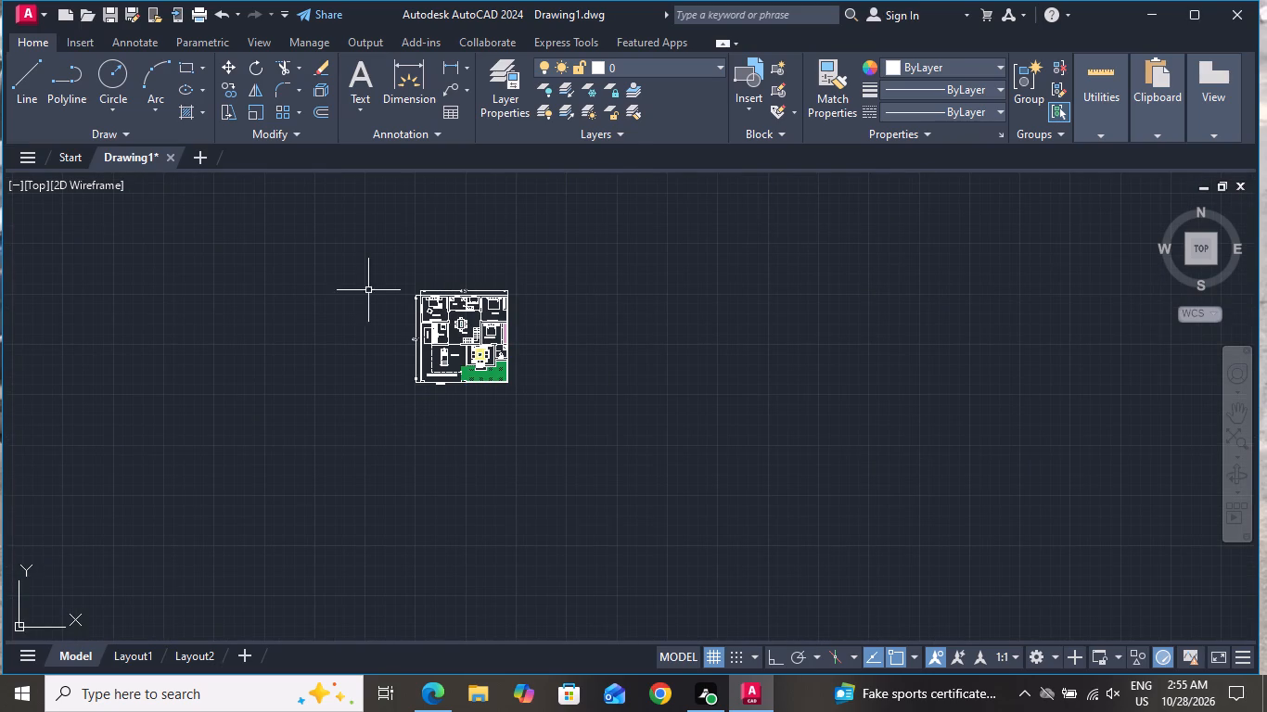
scroll(502, 302, "up", 2)
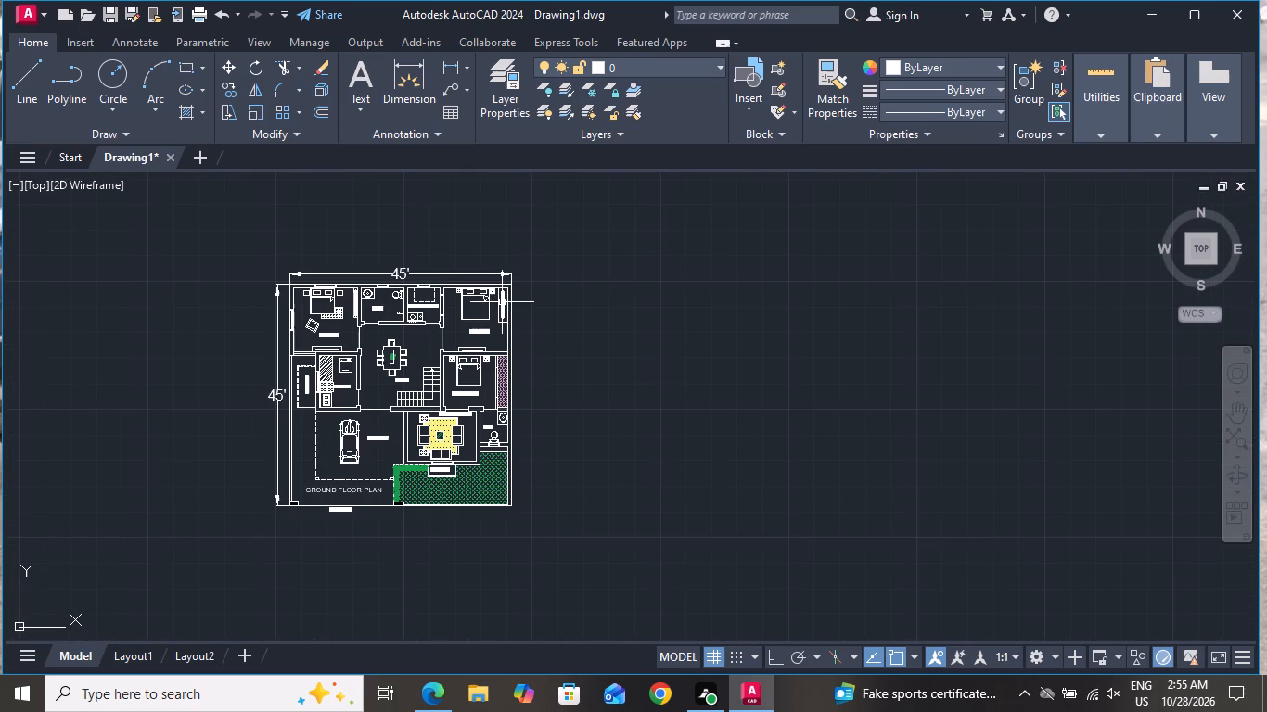
scroll(428, 303, "up", 2)
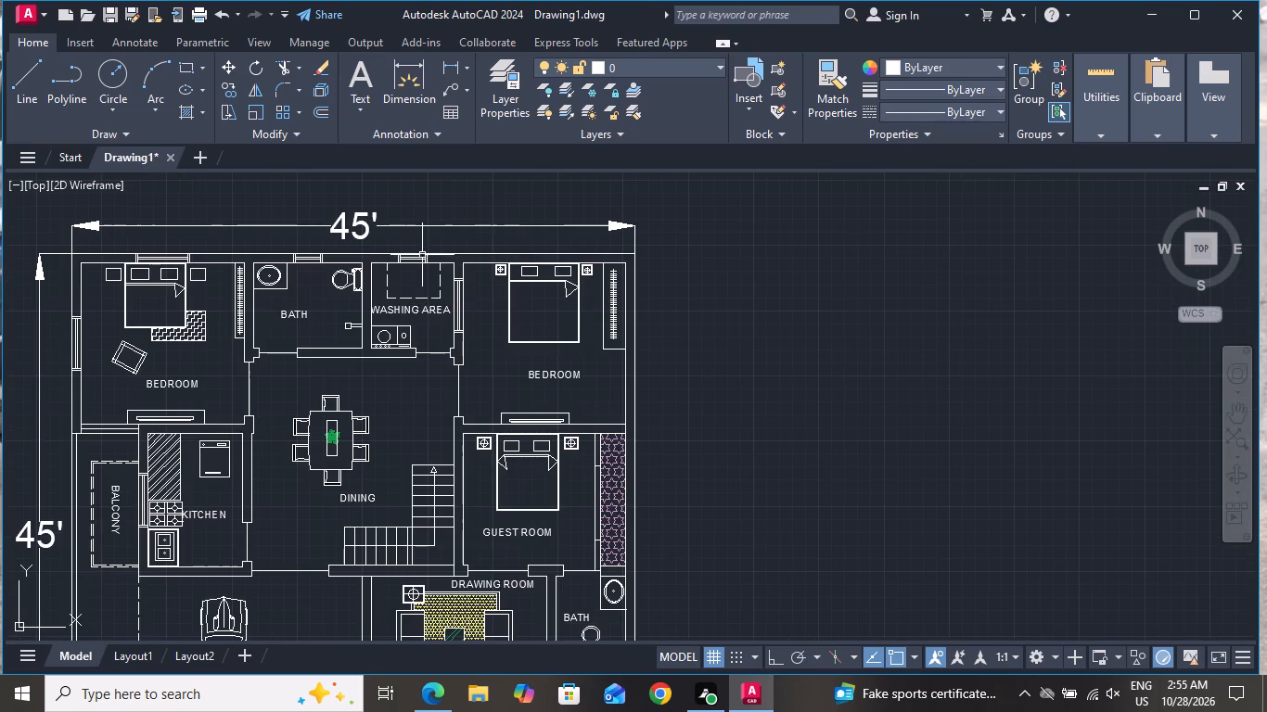
scroll(405, 260, "up", 4)
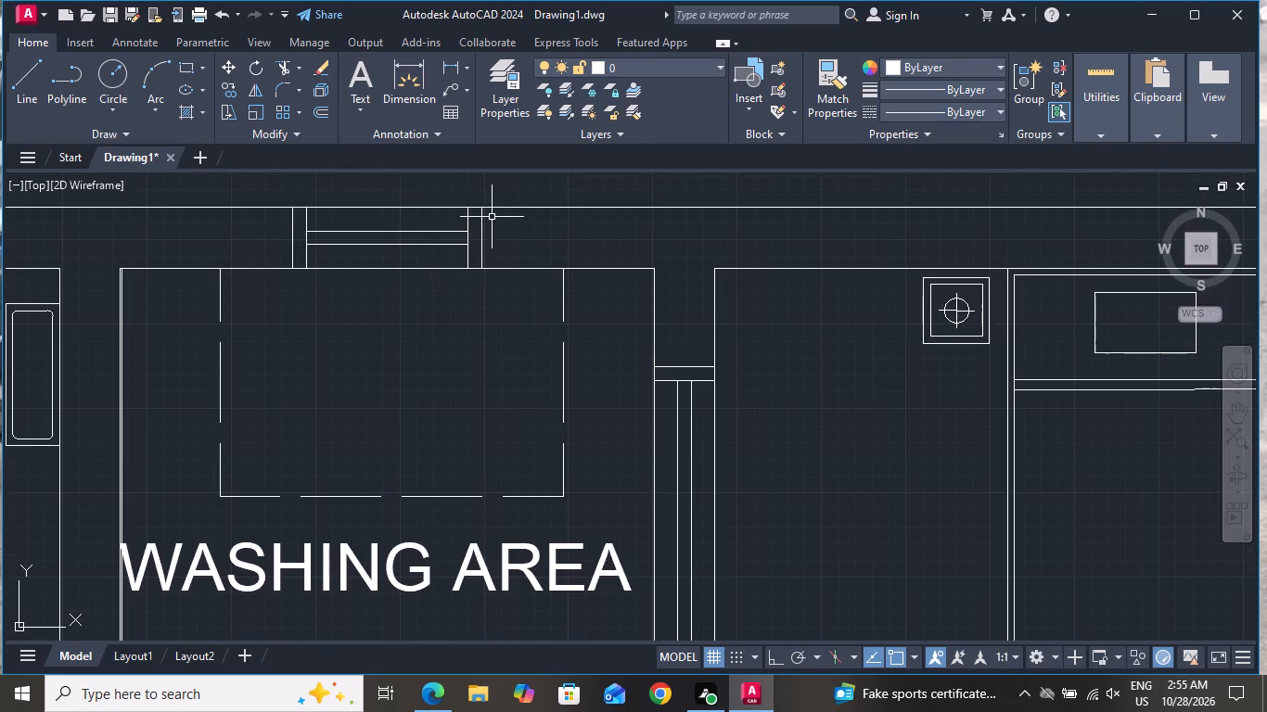
left_click(511, 216)
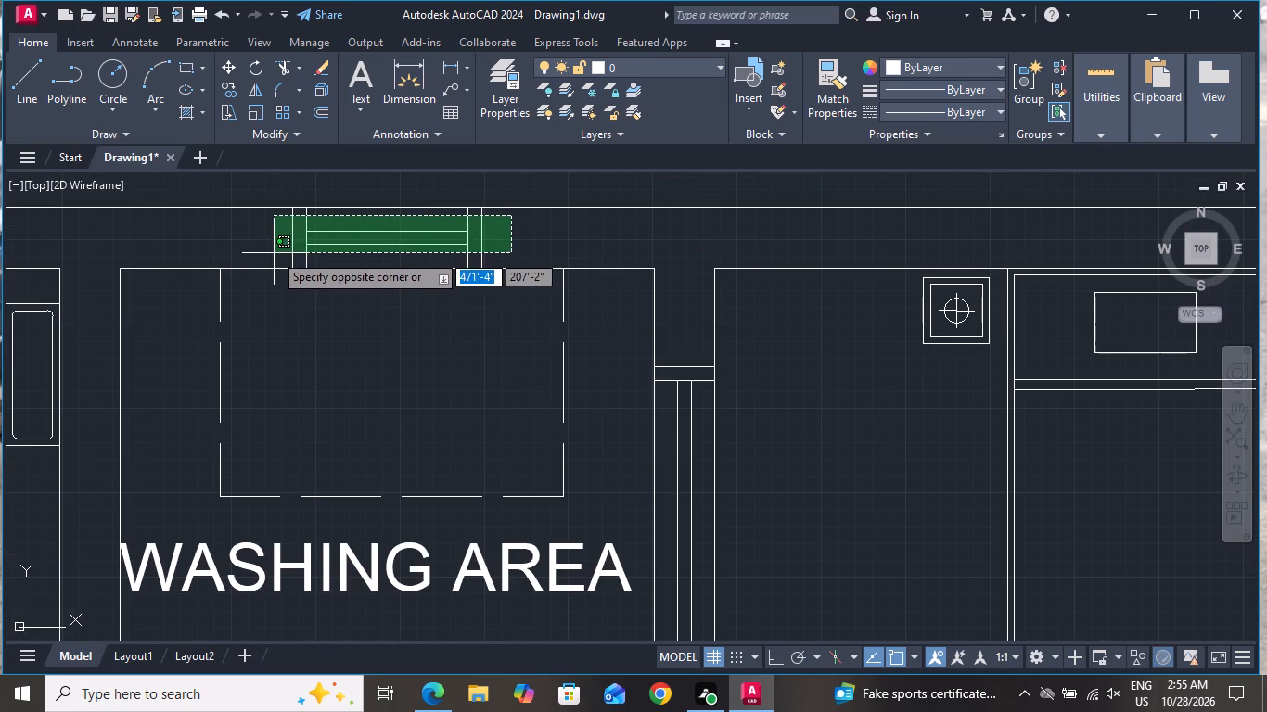
left_click(274, 253)
scroll(525, 241, "down", 2)
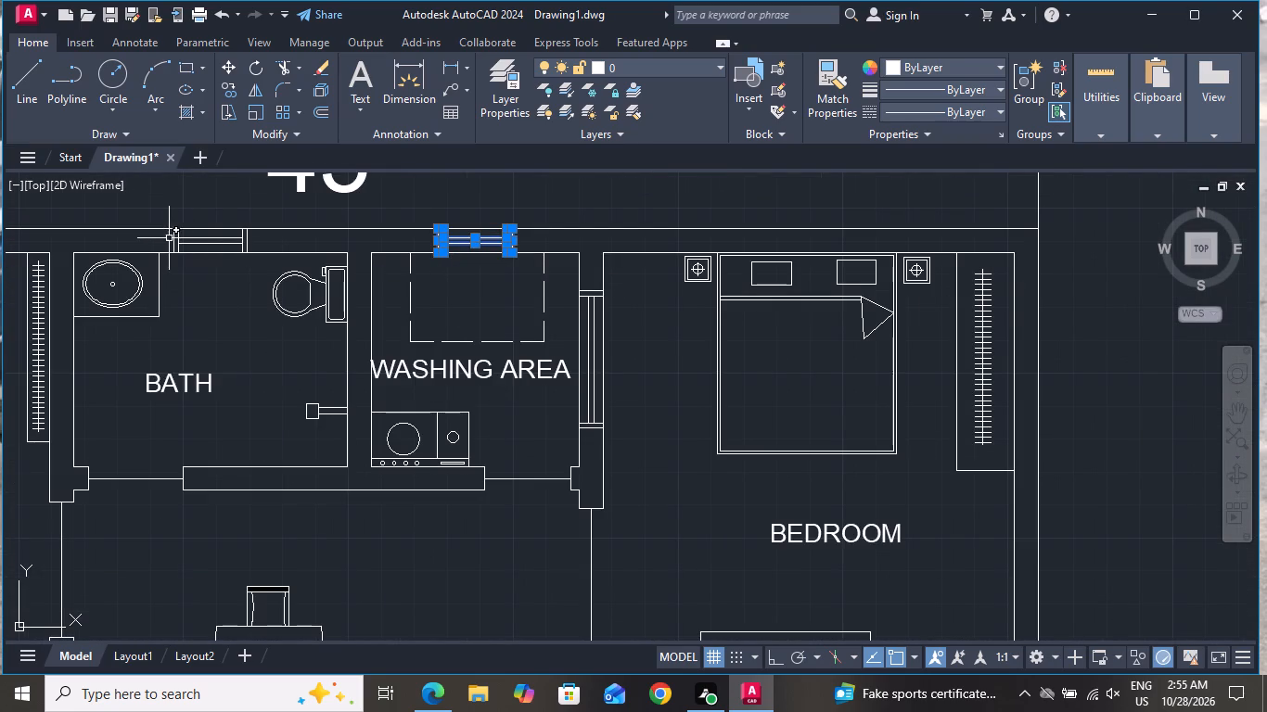
scroll(179, 230, "up", 2)
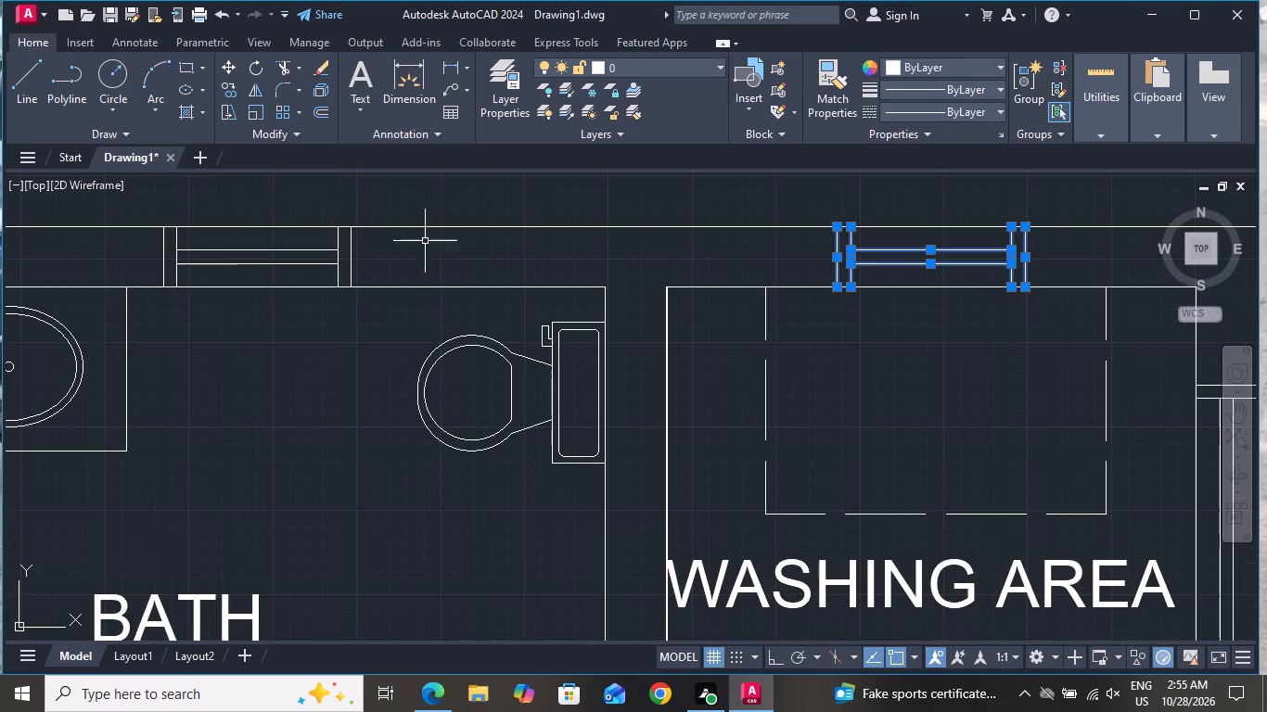
scroll(454, 245, "up", 1)
left_click(309, 234)
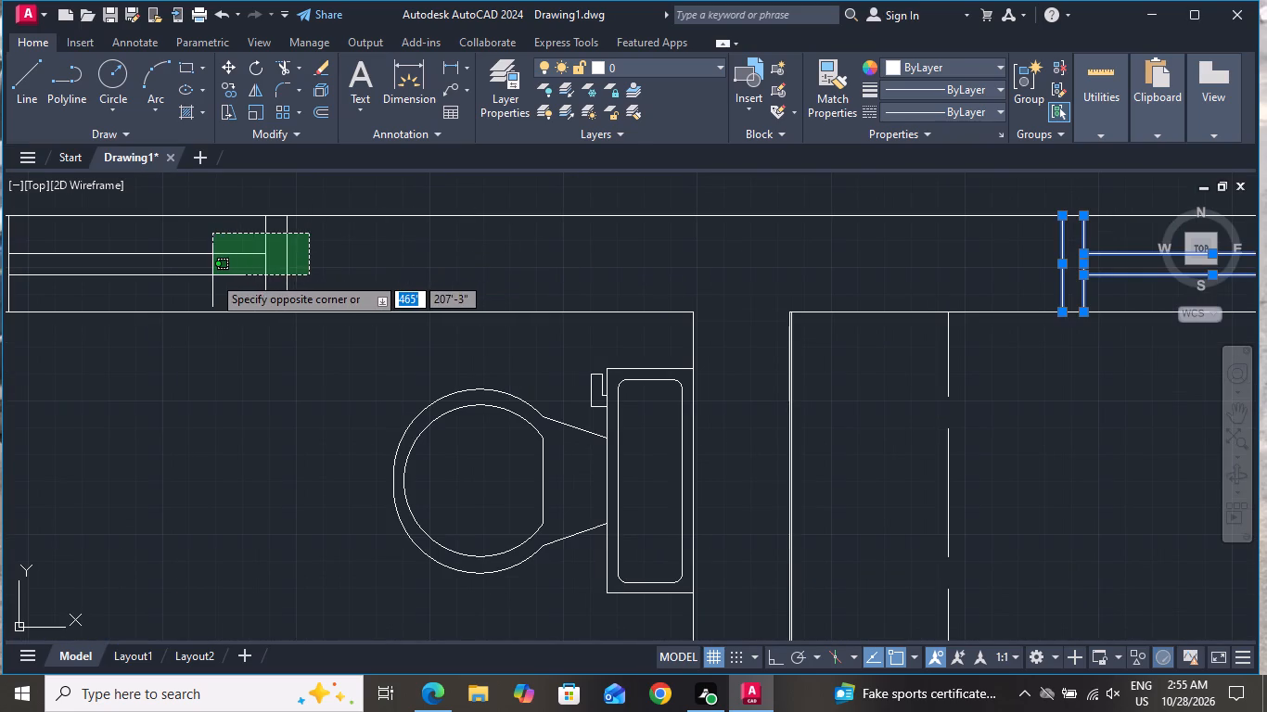
scroll(212, 275, "down", 2)
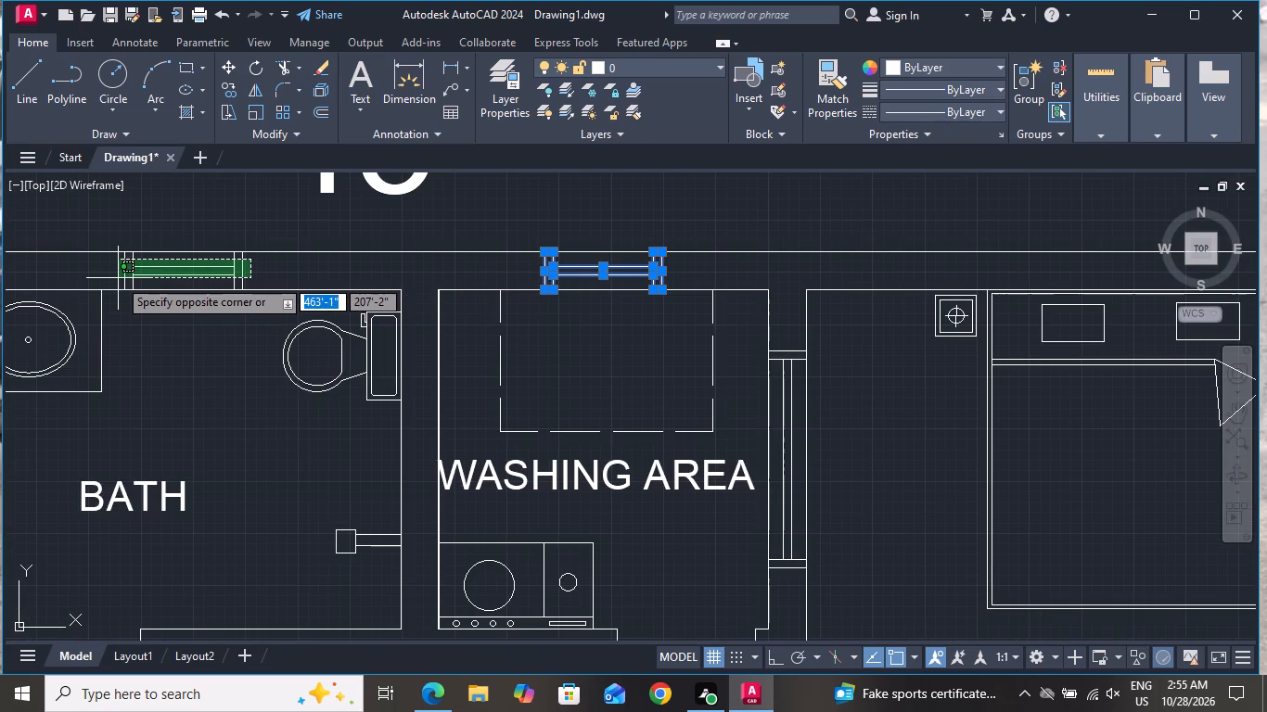
left_click(112, 279)
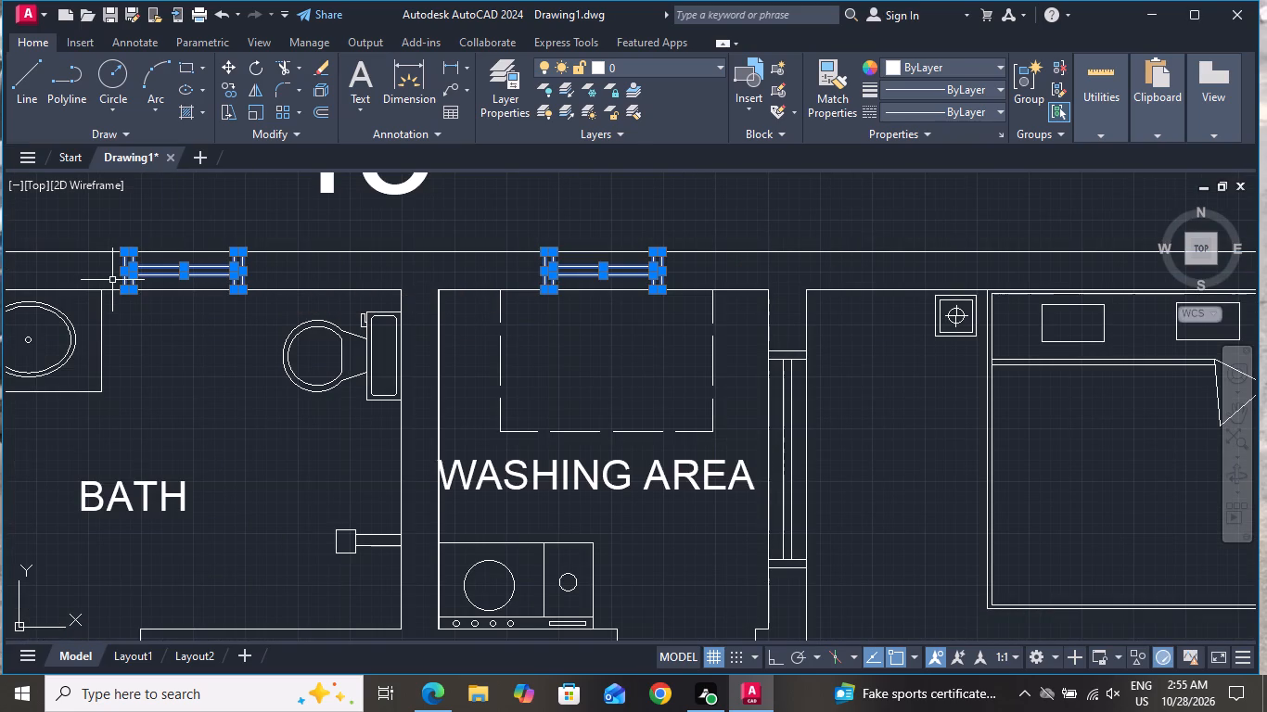
scroll(243, 342, "down", 3)
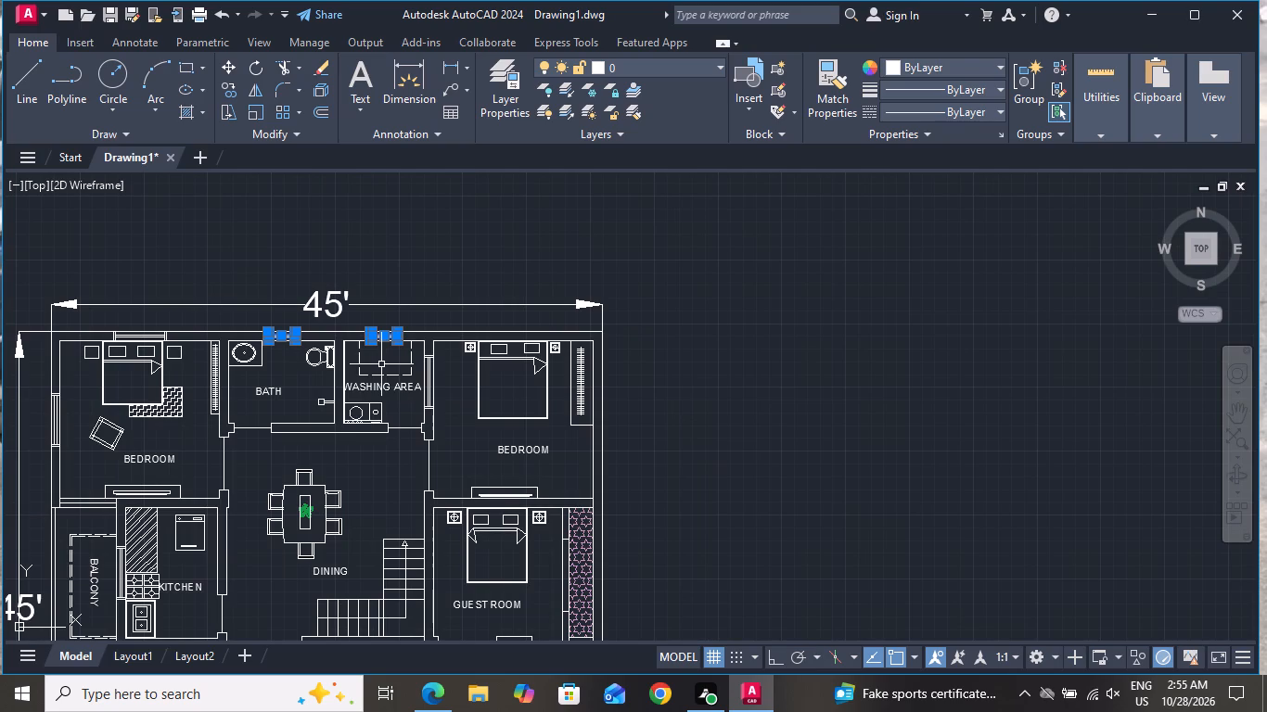
scroll(121, 345, "up", 2)
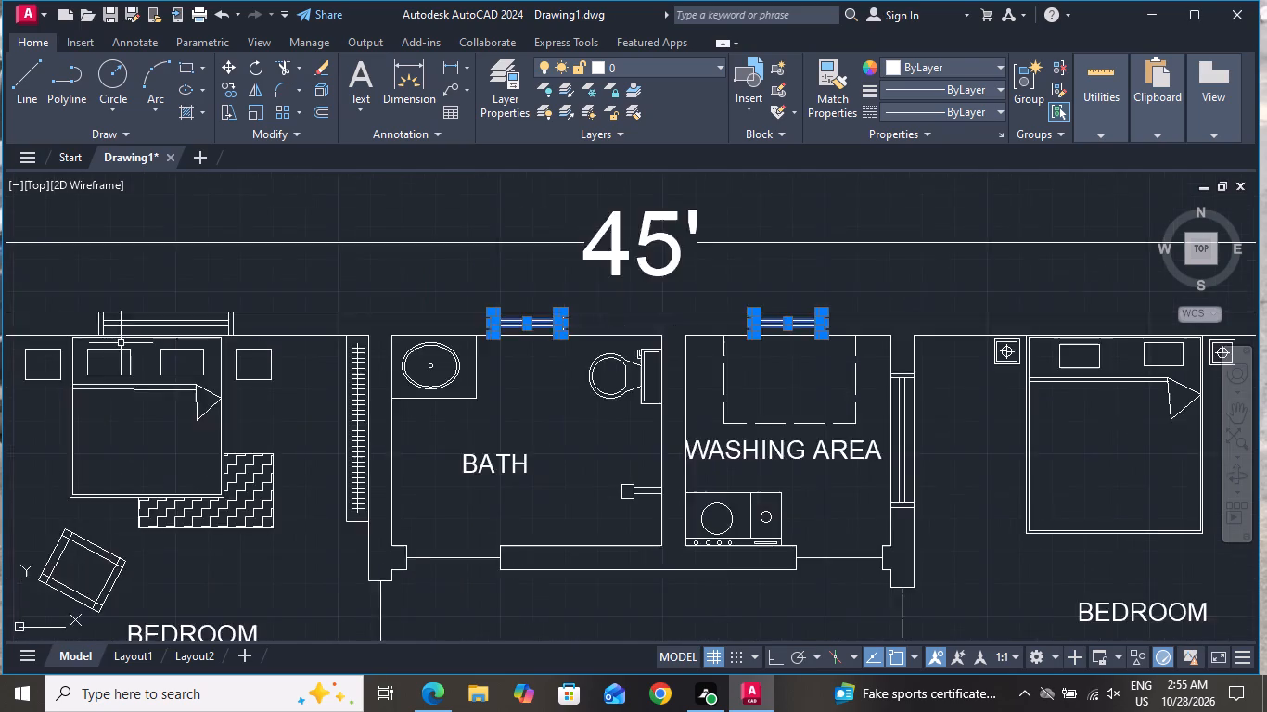
scroll(121, 343, "up", 4)
scroll(682, 274, "down", 2)
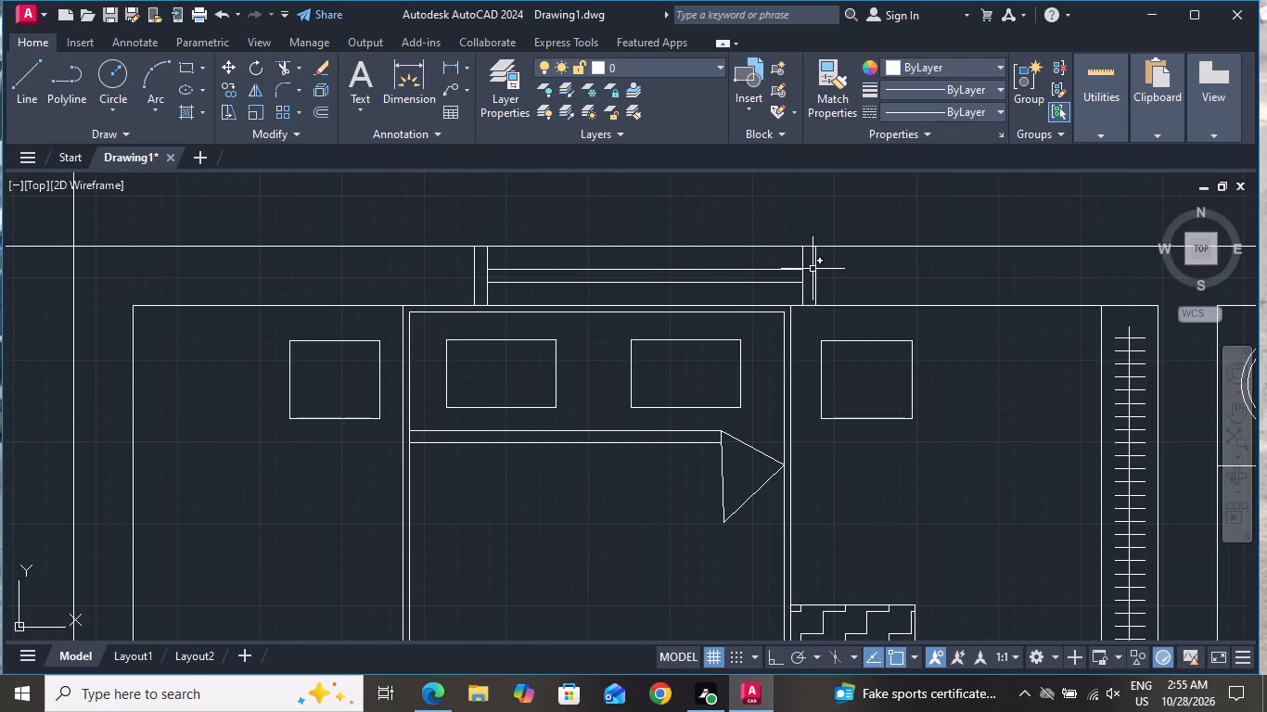
left_click(840, 259)
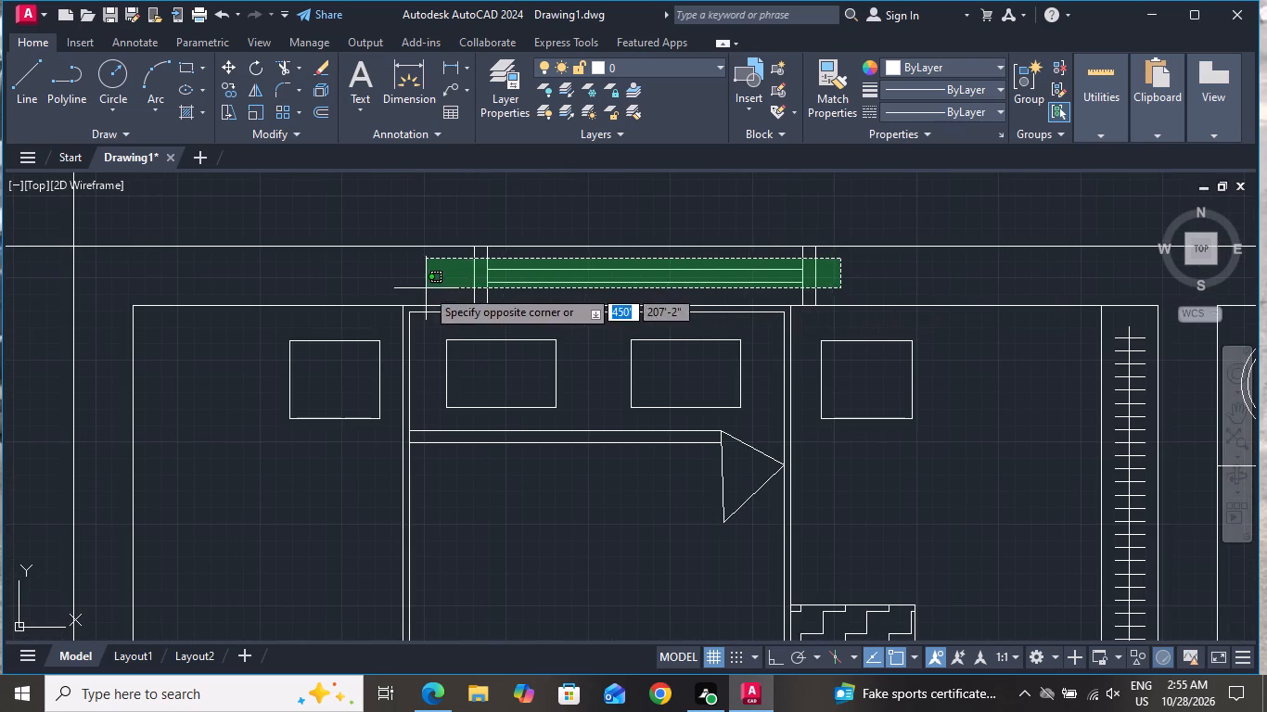
left_click(426, 287)
scroll(518, 220, "down", 3)
scroll(476, 324, "up", 2)
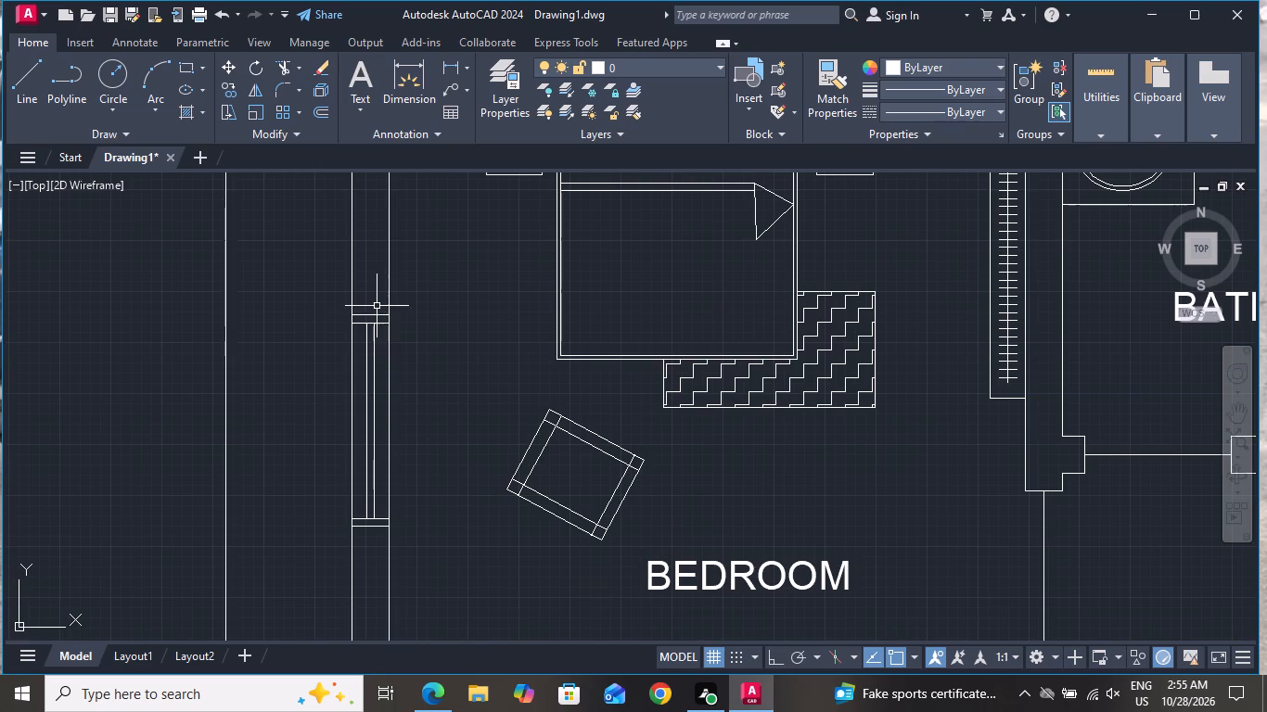
left_click(382, 305)
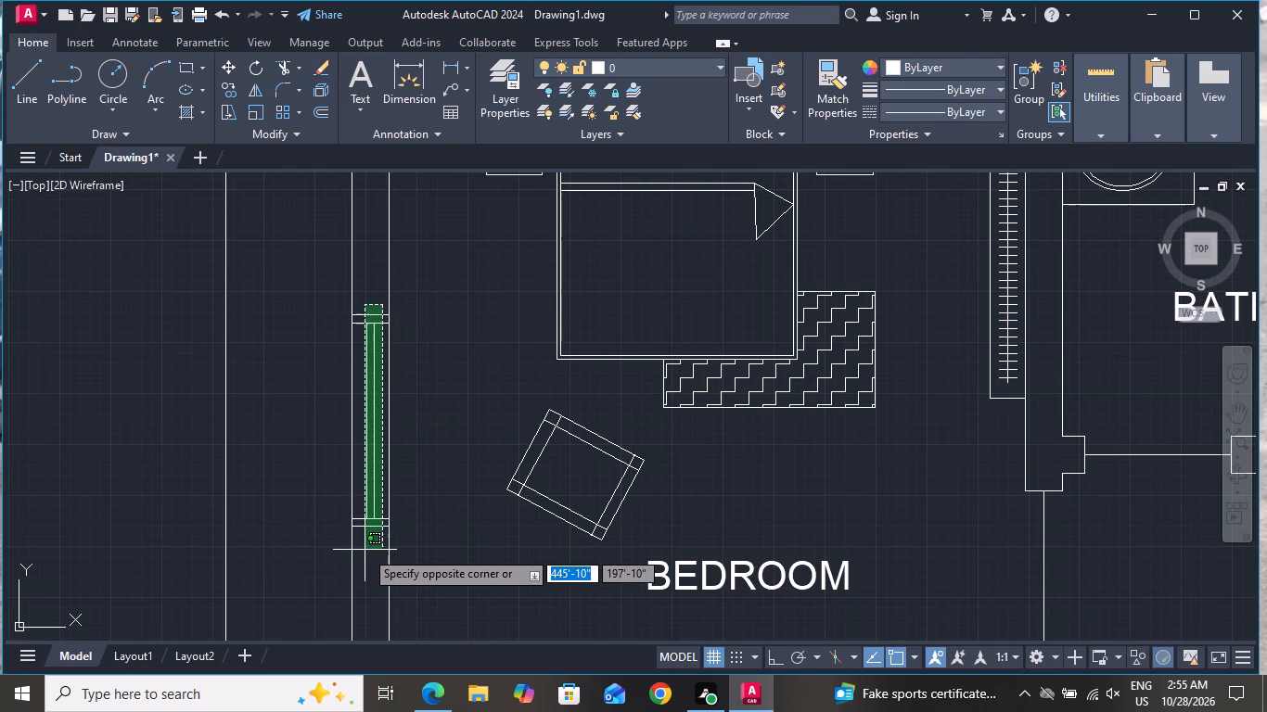
left_click(363, 545)
scroll(395, 376, "down", 3)
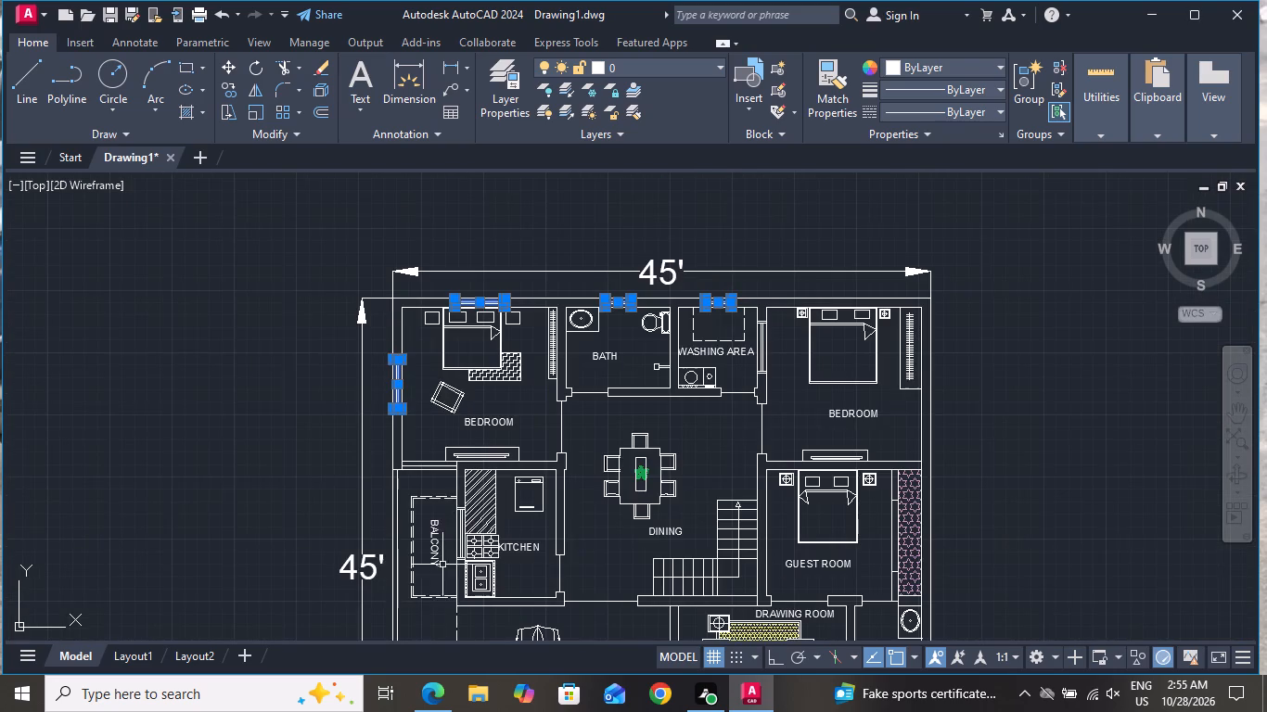
scroll(435, 447, "down", 1)
scroll(455, 606, "up", 1)
scroll(462, 452, "up", 2)
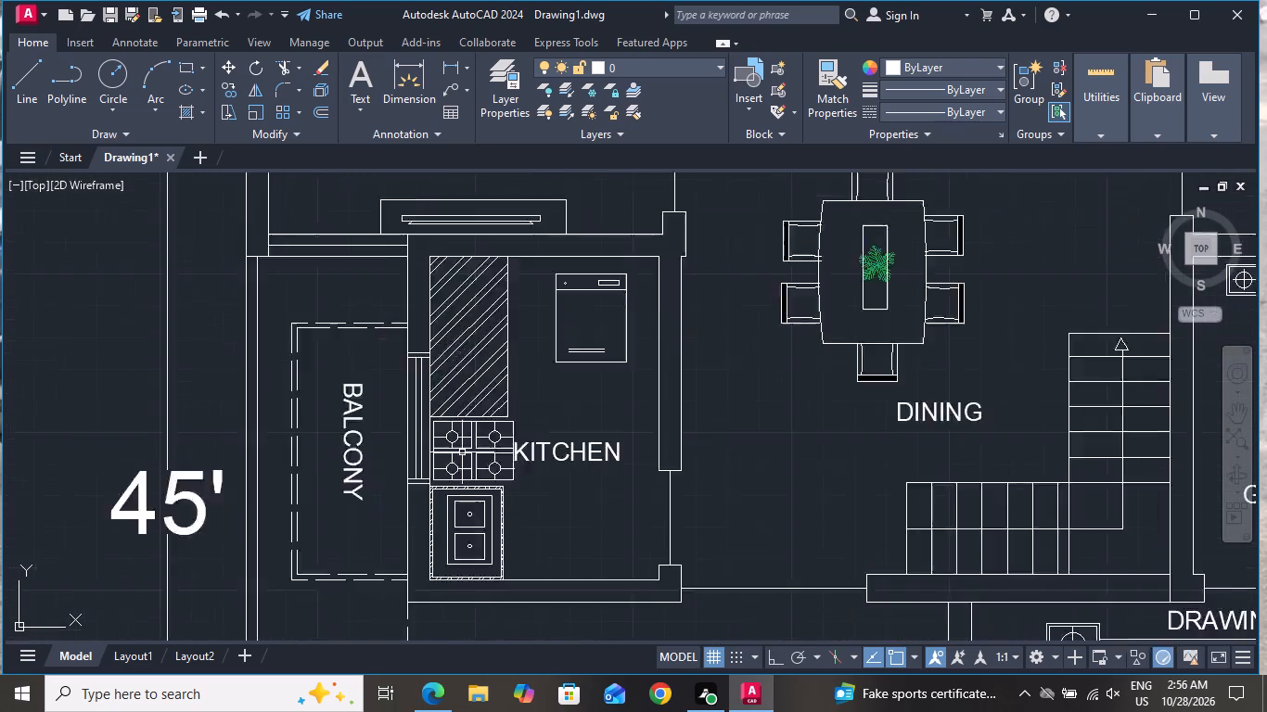
scroll(462, 452, "up", 1)
scroll(410, 317, "up", 1)
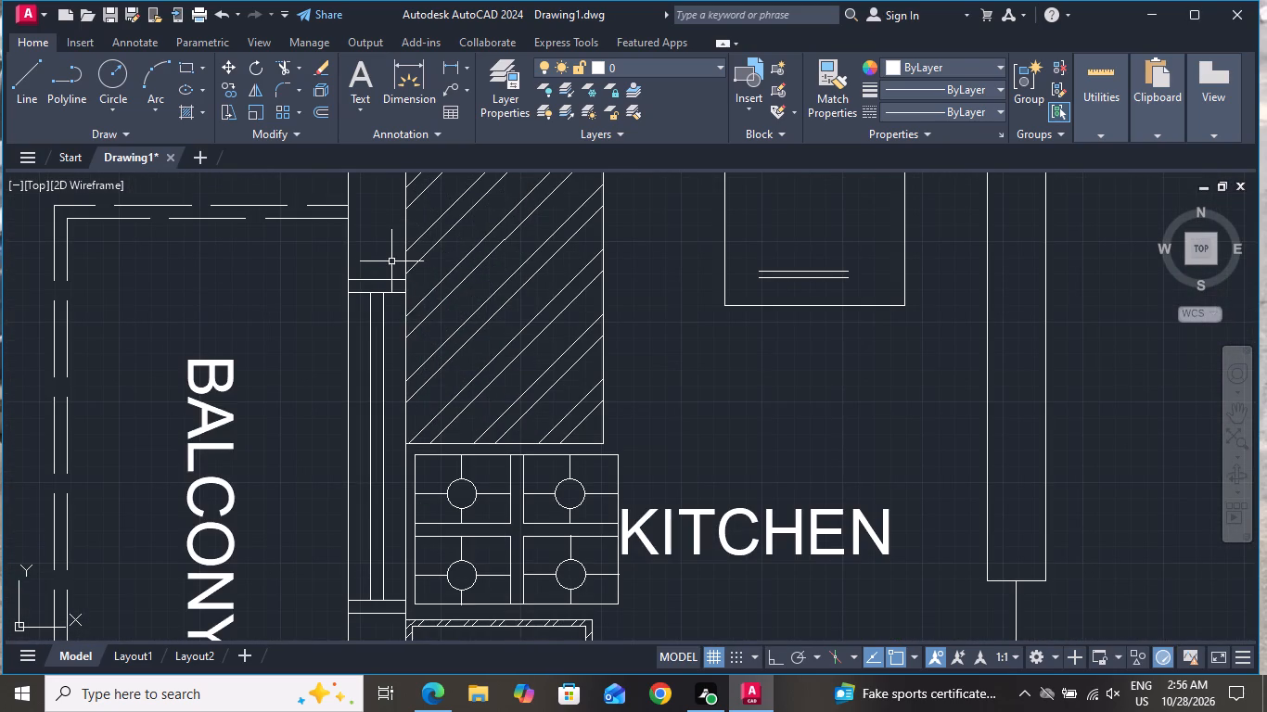
left_click(393, 259)
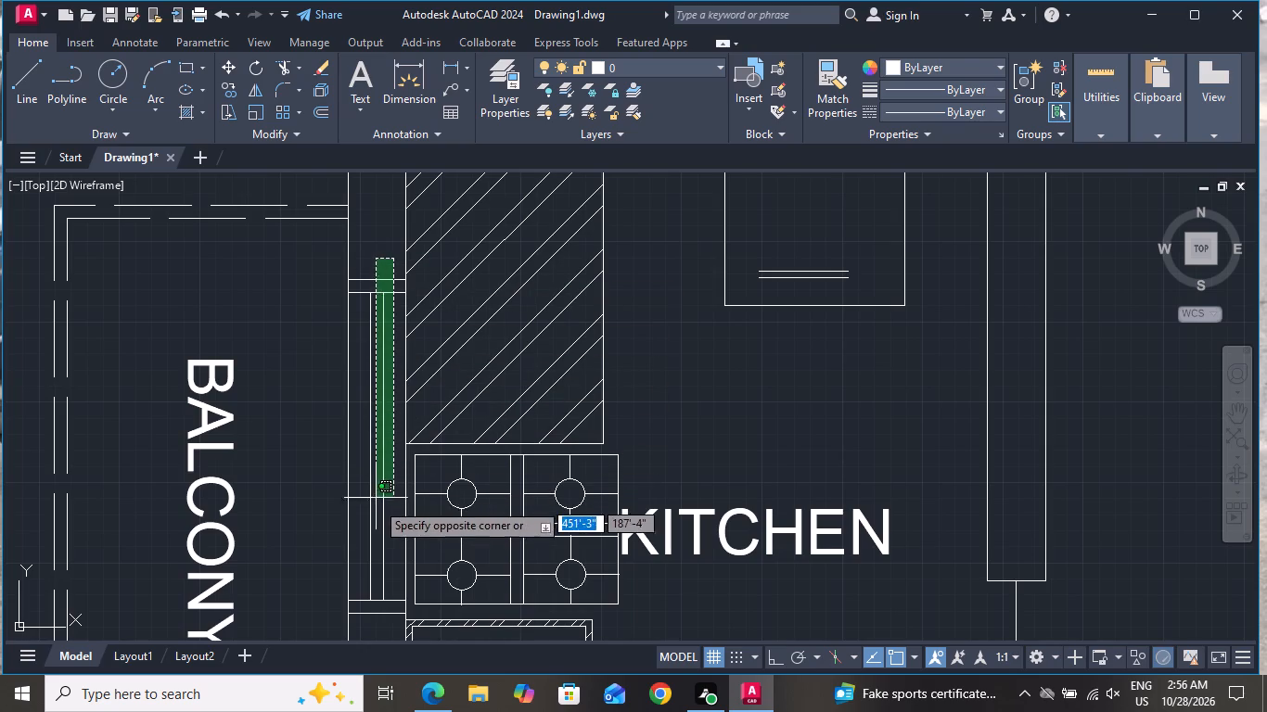
left_click(363, 637)
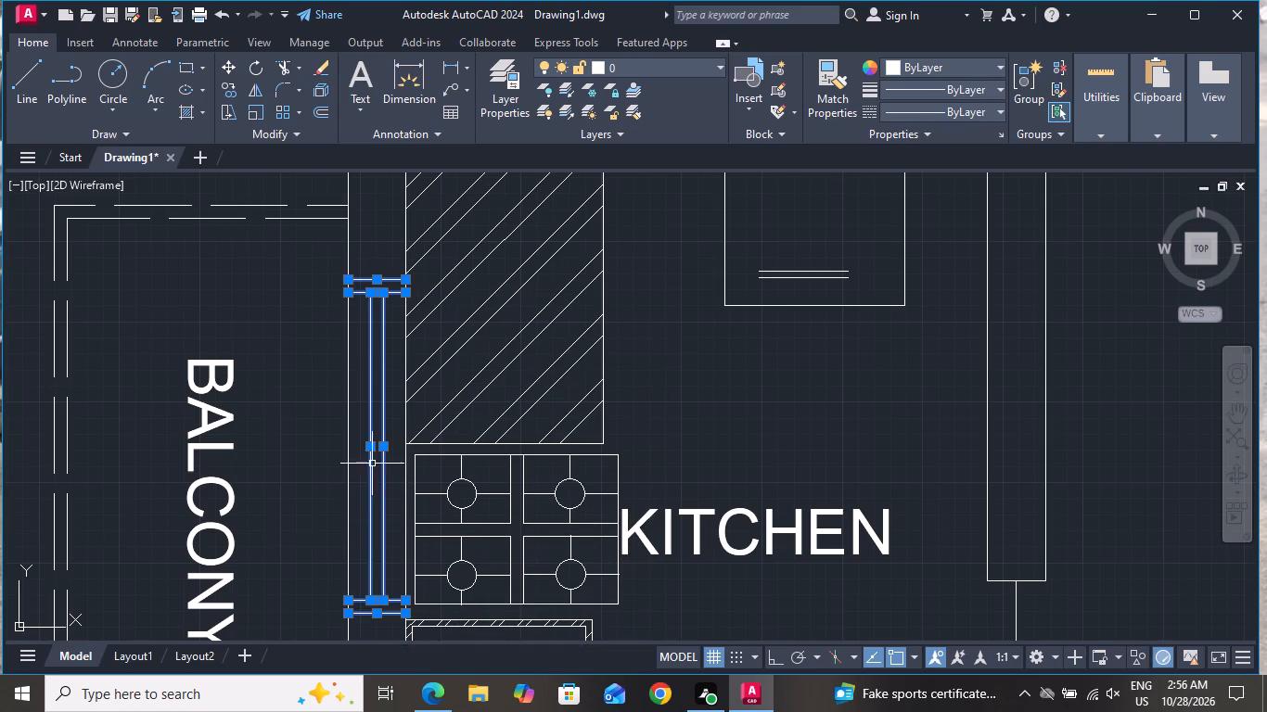
scroll(354, 331, "down", 4)
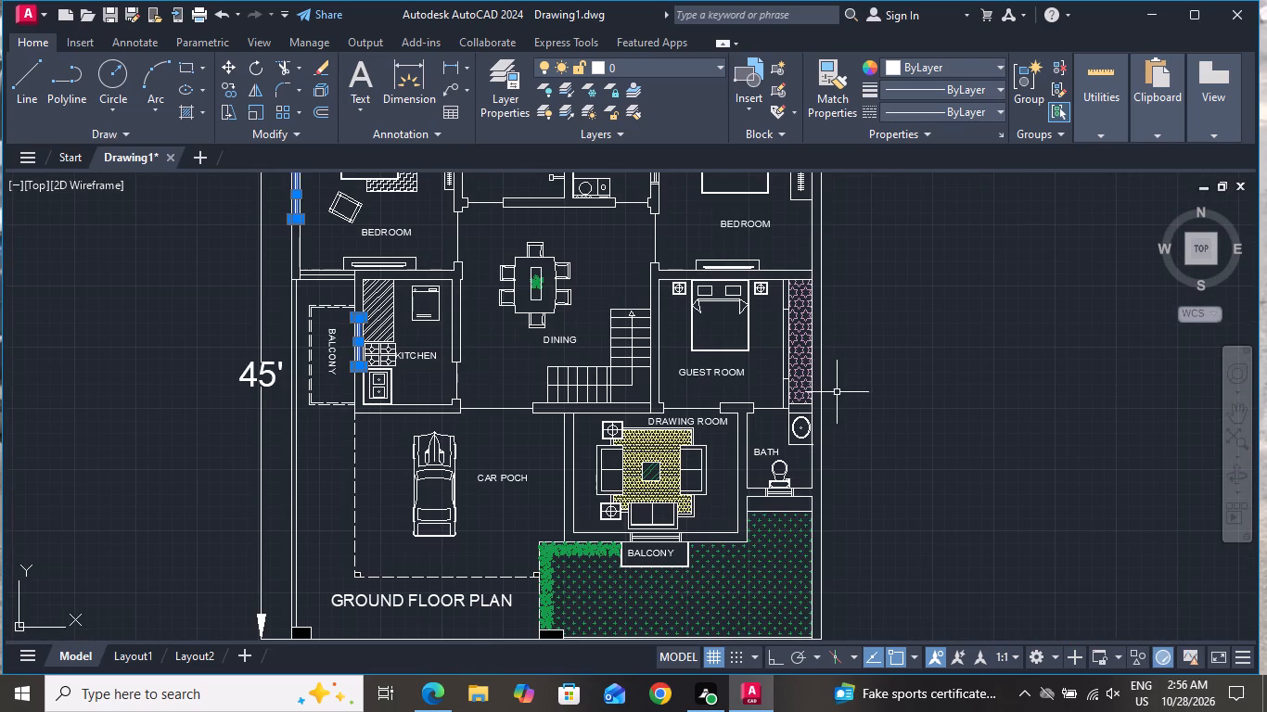
scroll(797, 337, "down", 1)
scroll(797, 329, "up", 4)
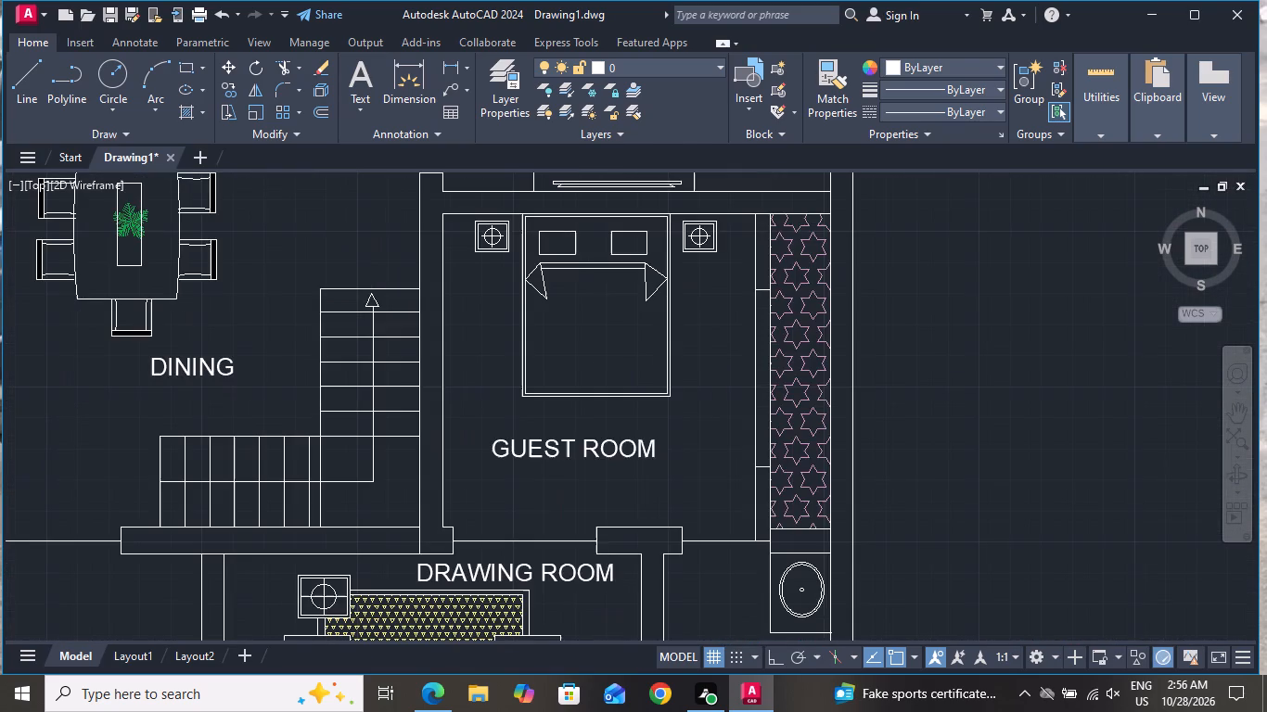
scroll(797, 329, "down", 1)
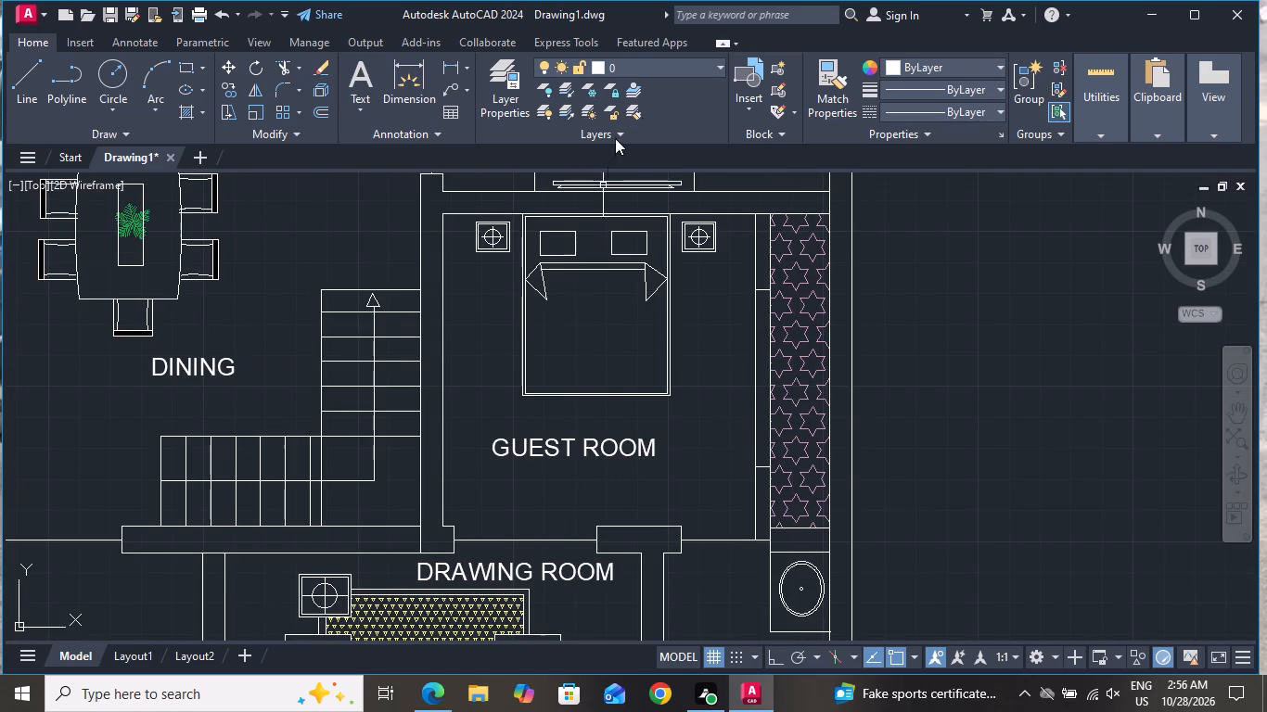
left_click(917, 73)
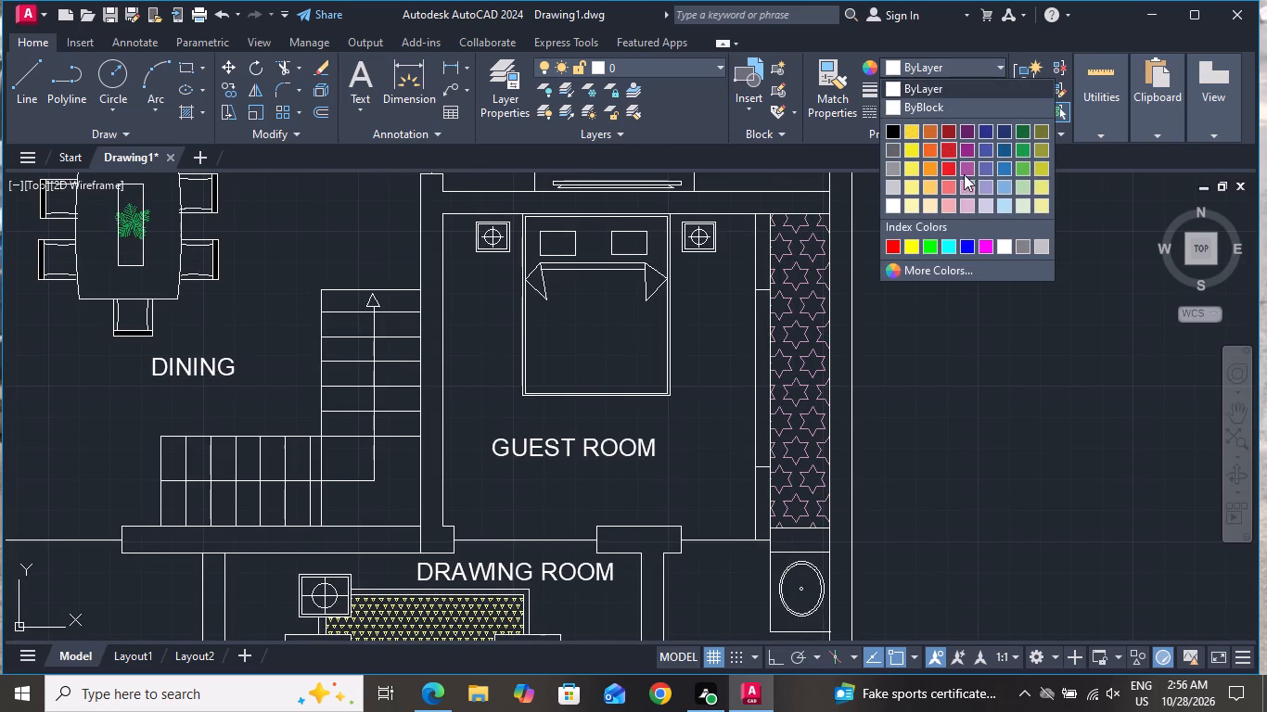
scroll(969, 185, "down", 9)
left_click(1019, 128)
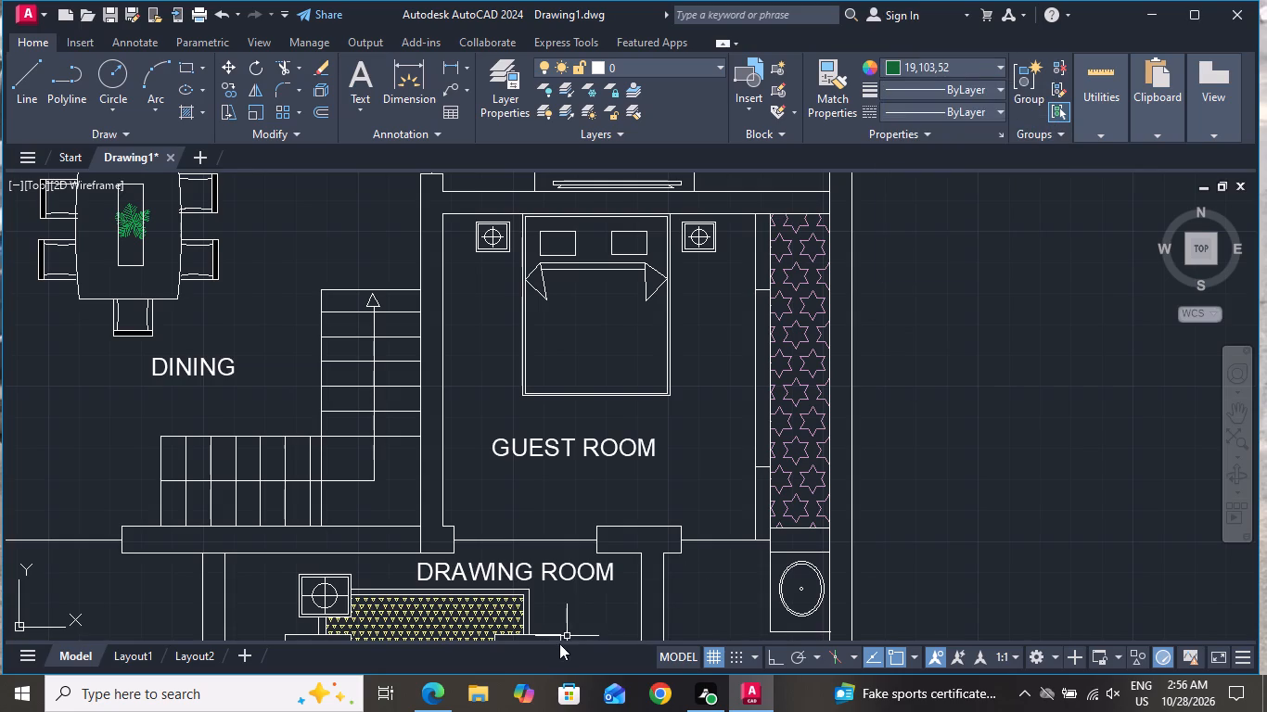
key("Escape")
Start a solid hatch filling the north wall, the northeast bedroom's outer east wall, and the walls around the bath and washing area.
scroll(552, 652, "down", 4)
scroll(452, 504, "up", 2)
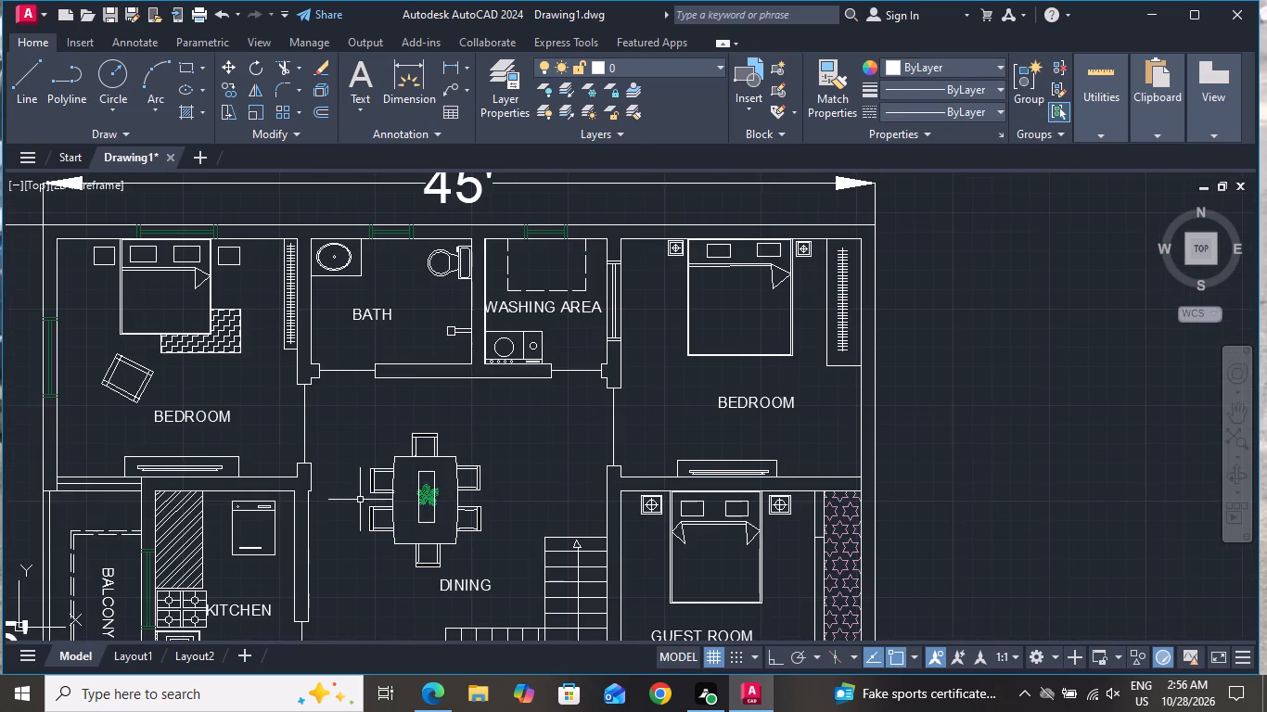
left_click(185, 113)
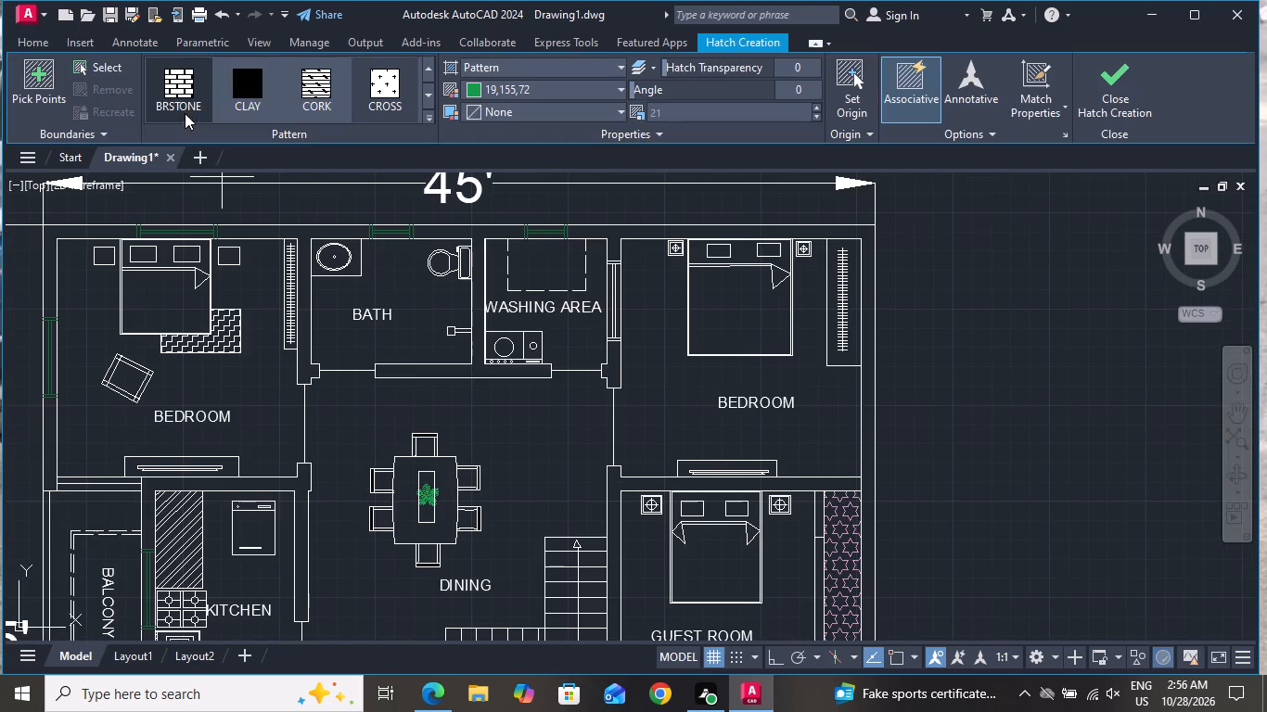
scroll(193, 110, "up", 7)
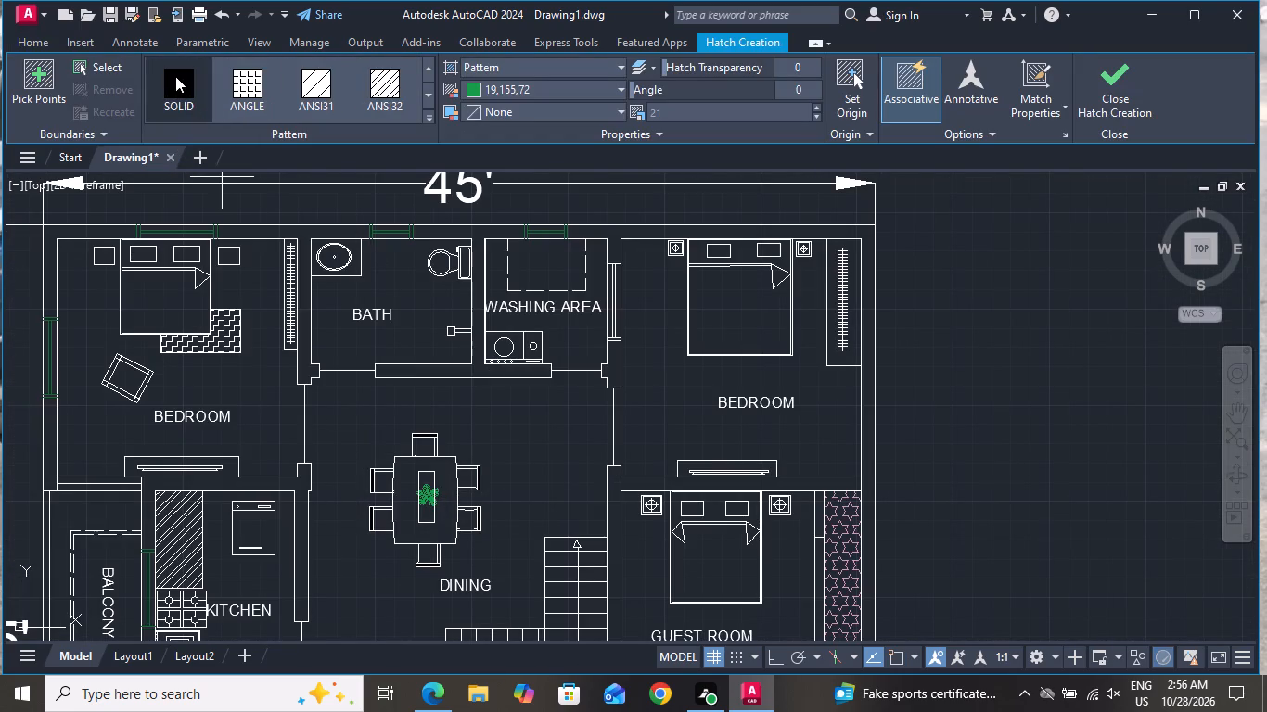
left_click(175, 75)
left_click(303, 235)
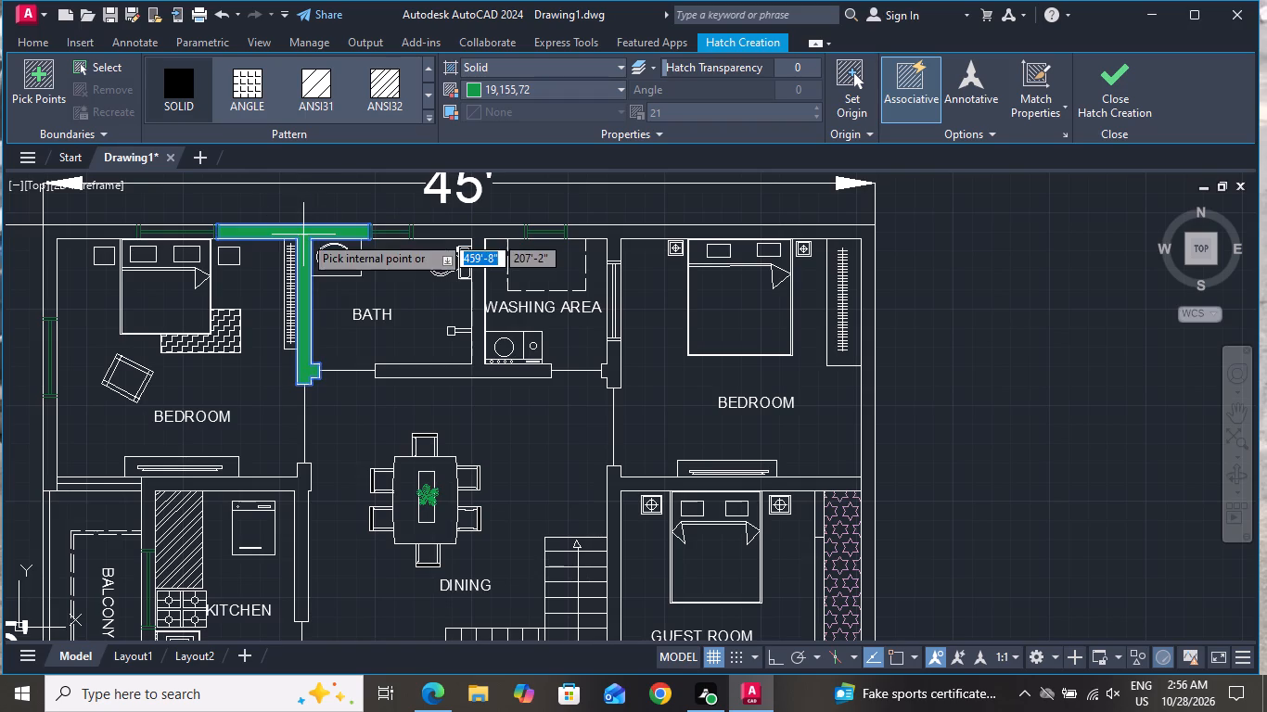
left_click(496, 234)
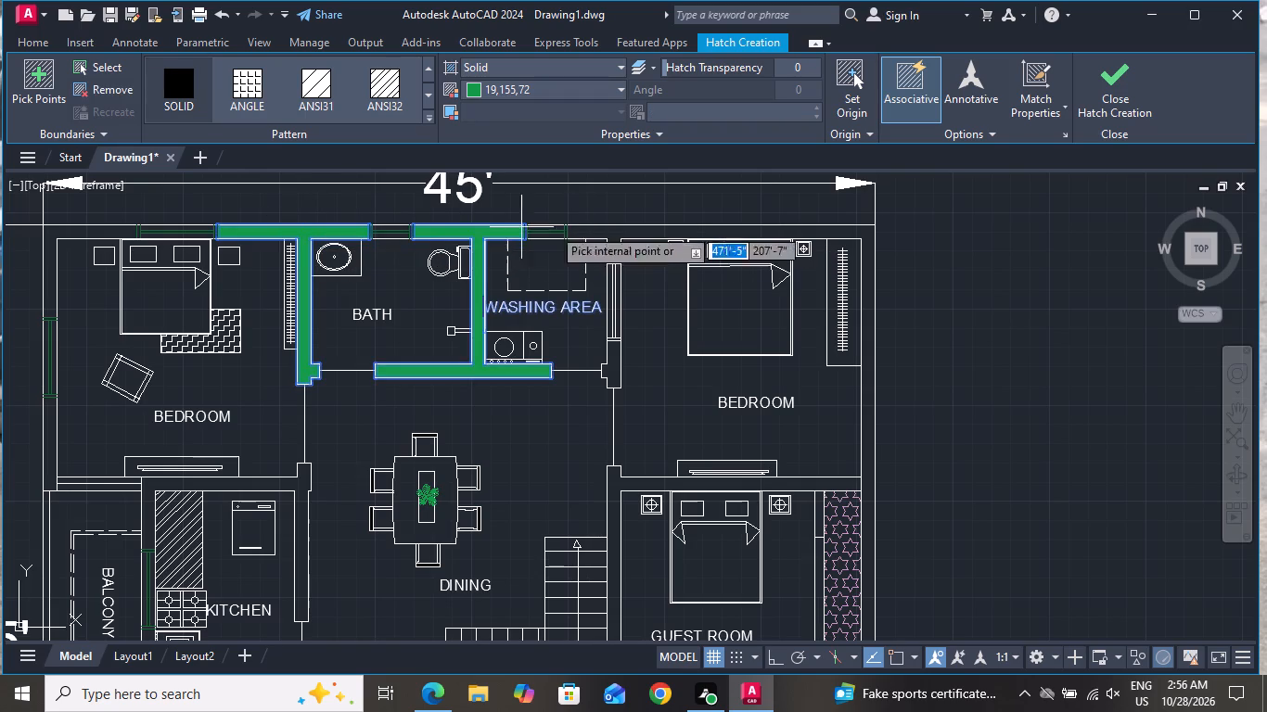
left_click(670, 229)
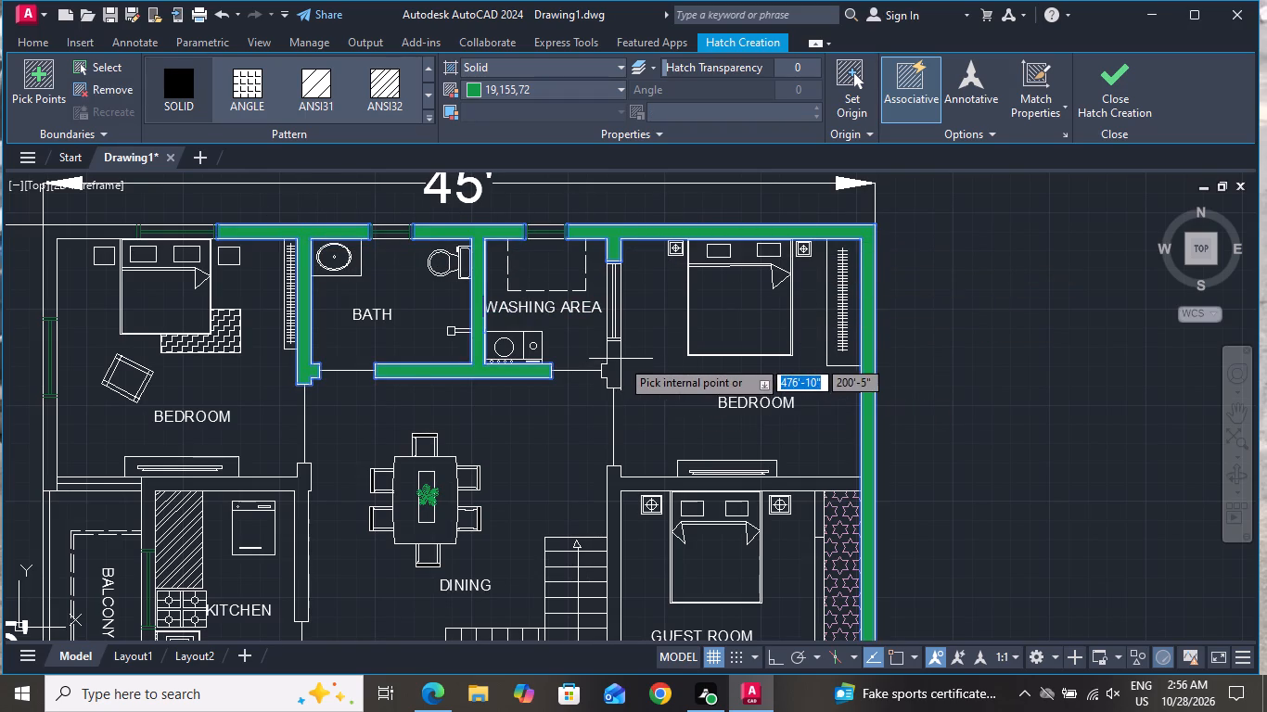
left_click(621, 357)
key("ctrl+z")
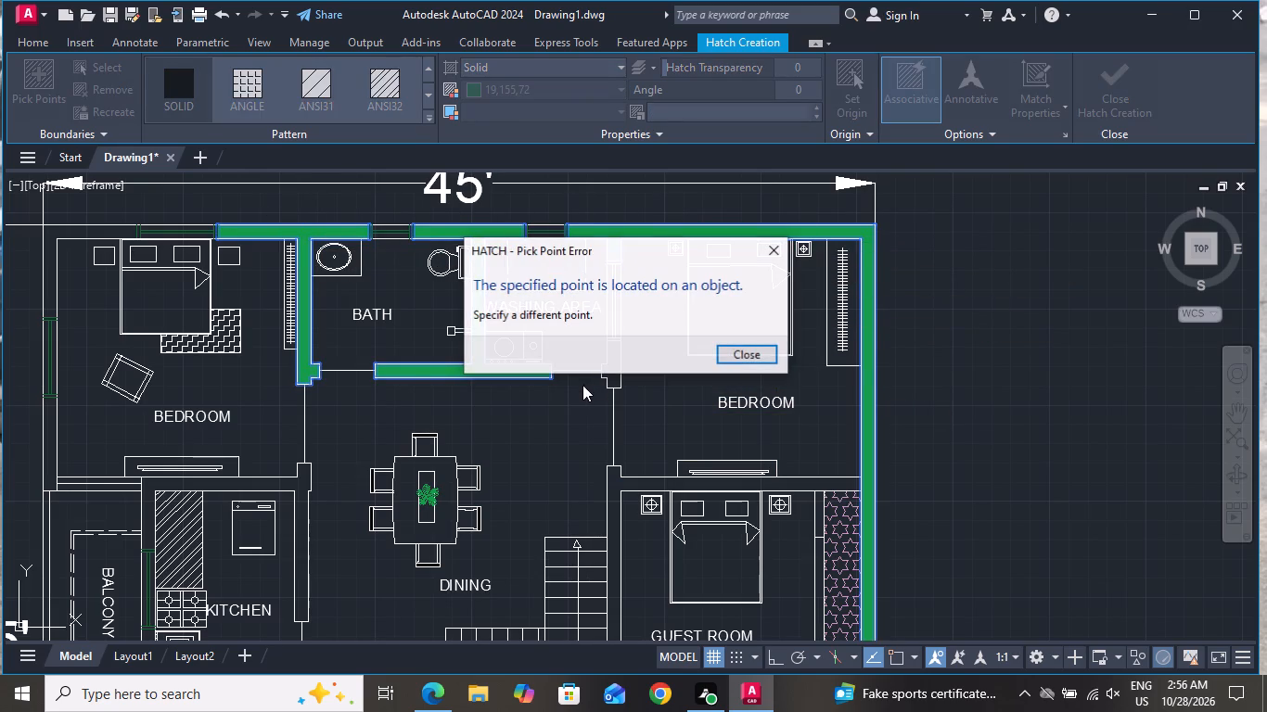
left_click(778, 241)
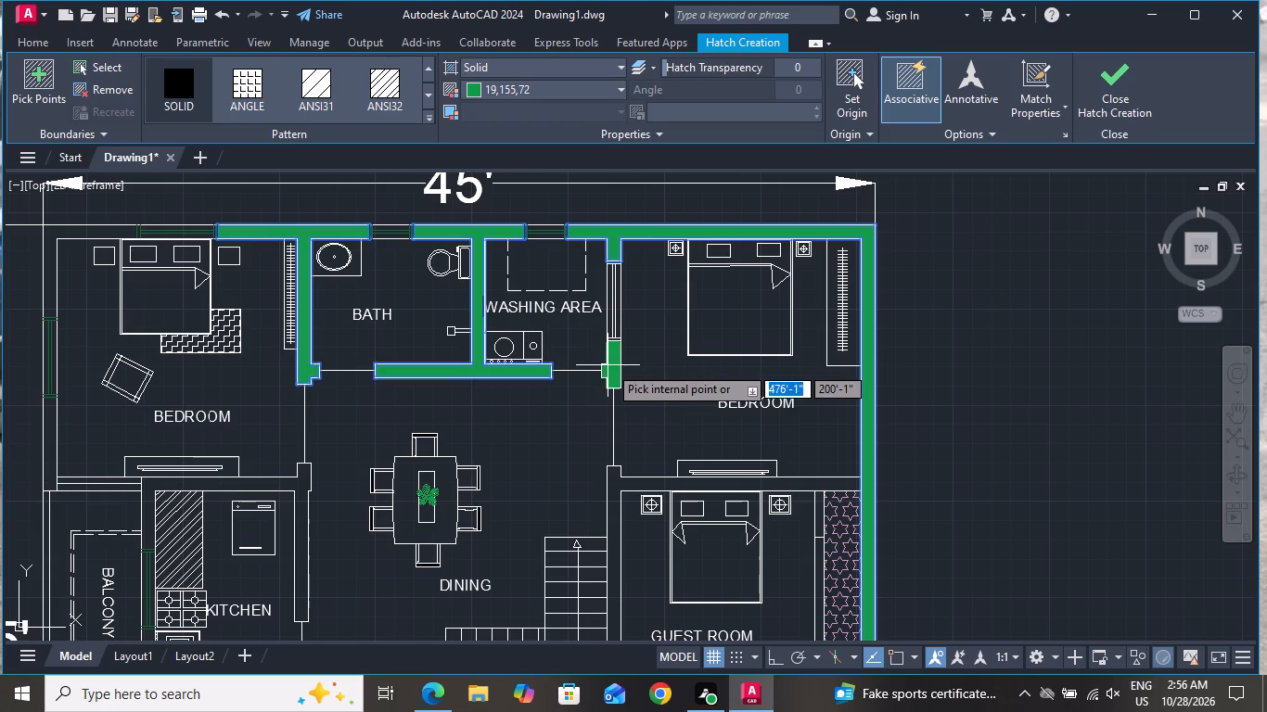
left_click(620, 365)
Add the northwest bedroom's west wall segments and the kitchen's surrounding walls to the solid hatch.
left_click(47, 290)
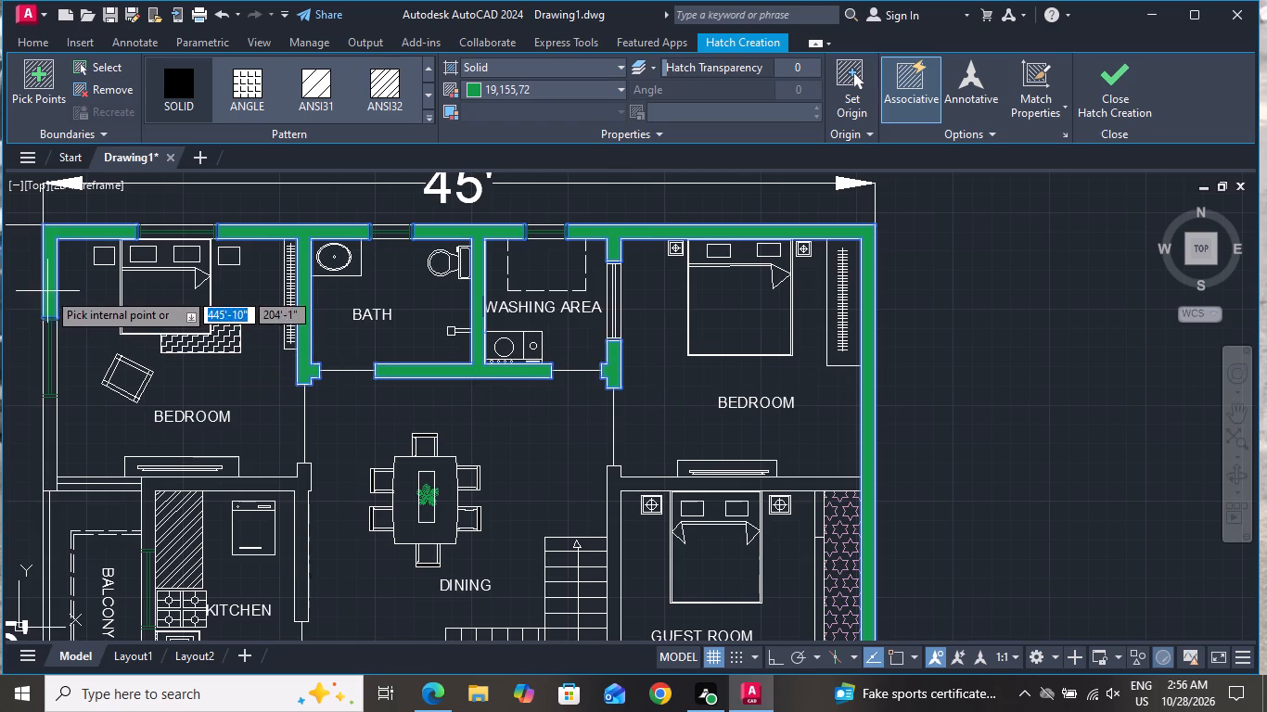
left_click(45, 437)
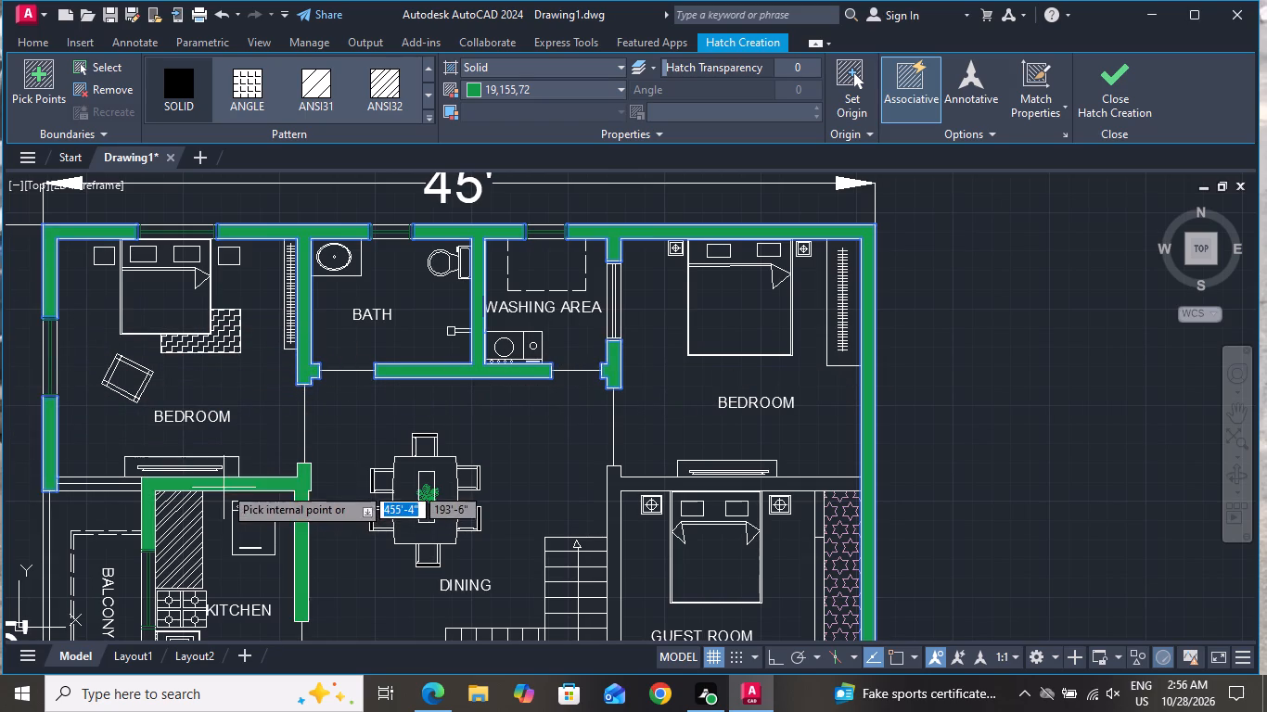
left_click(224, 486)
scroll(346, 396, "down", 2)
scroll(308, 502, "up", 3)
left_click(173, 542)
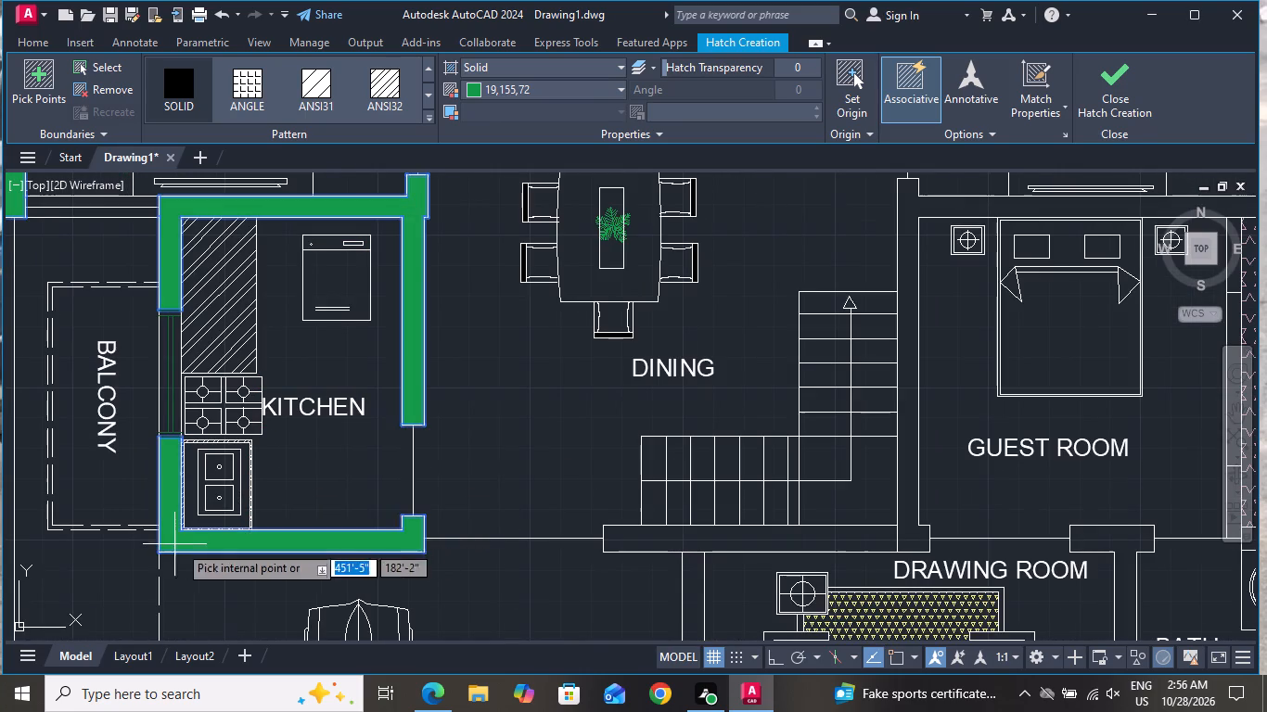
Add the walls below the staircase, around the drawing room, and along the guest room's west and north sides to the solid hatch.
left_click(669, 540)
scroll(669, 533, "down", 4)
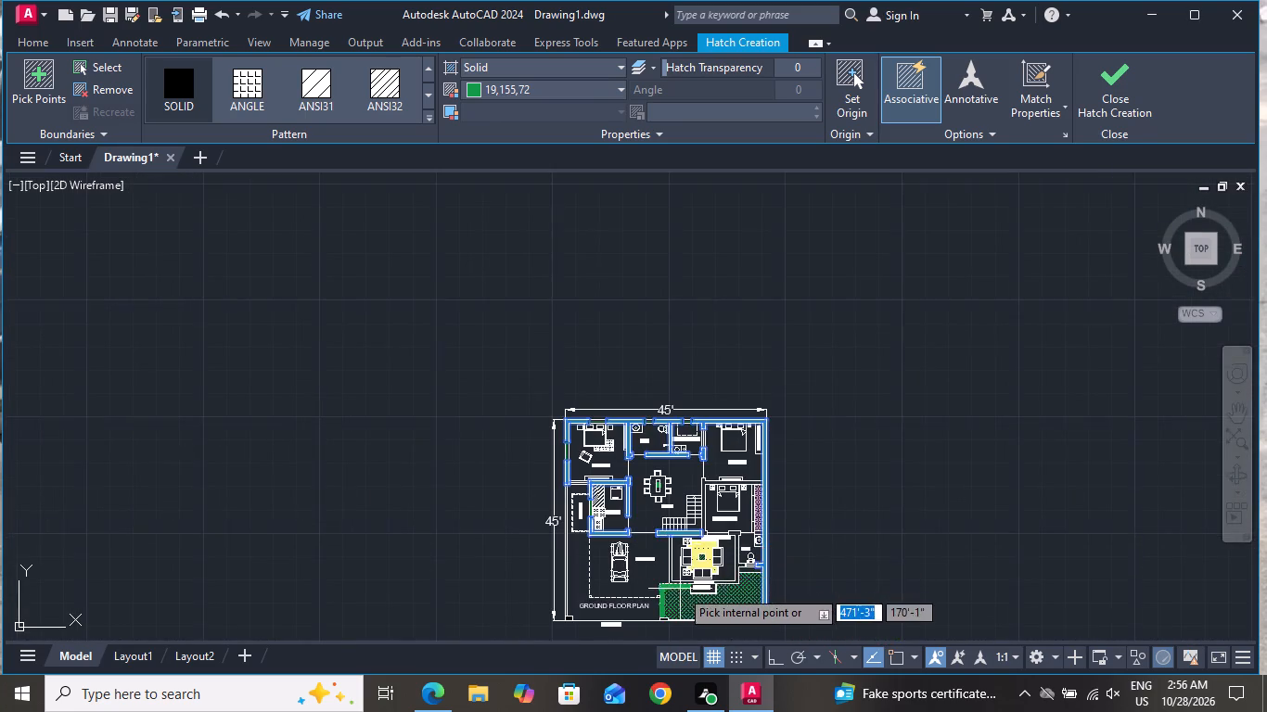
scroll(680, 589, "up", 3)
left_click(633, 538)
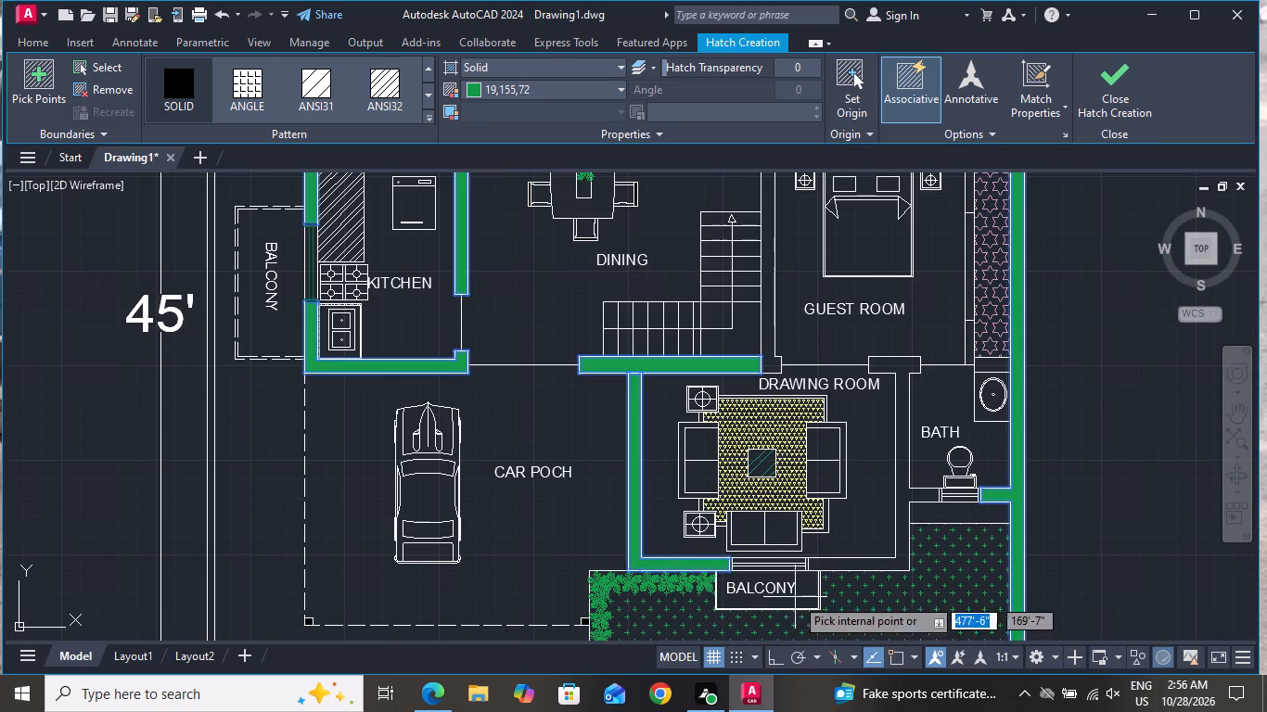
left_click(850, 568)
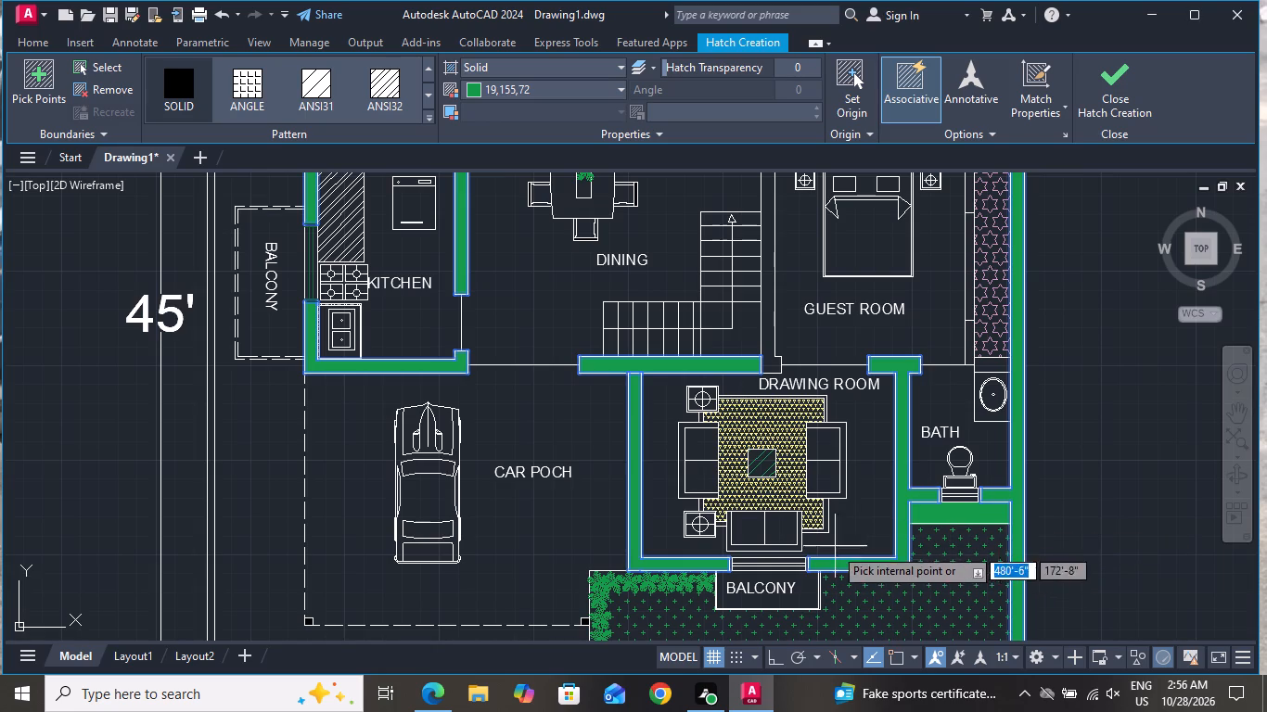
scroll(766, 580, "down", 2)
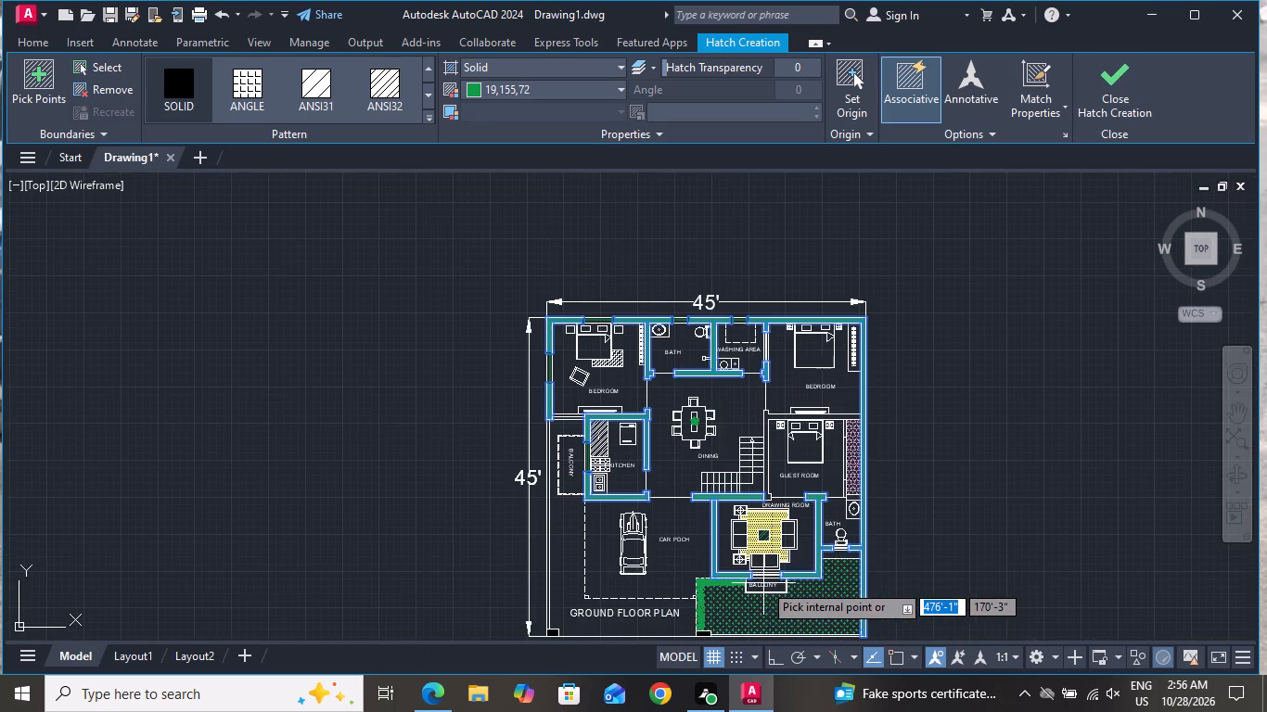
scroll(773, 449, "up", 3)
left_click(768, 435)
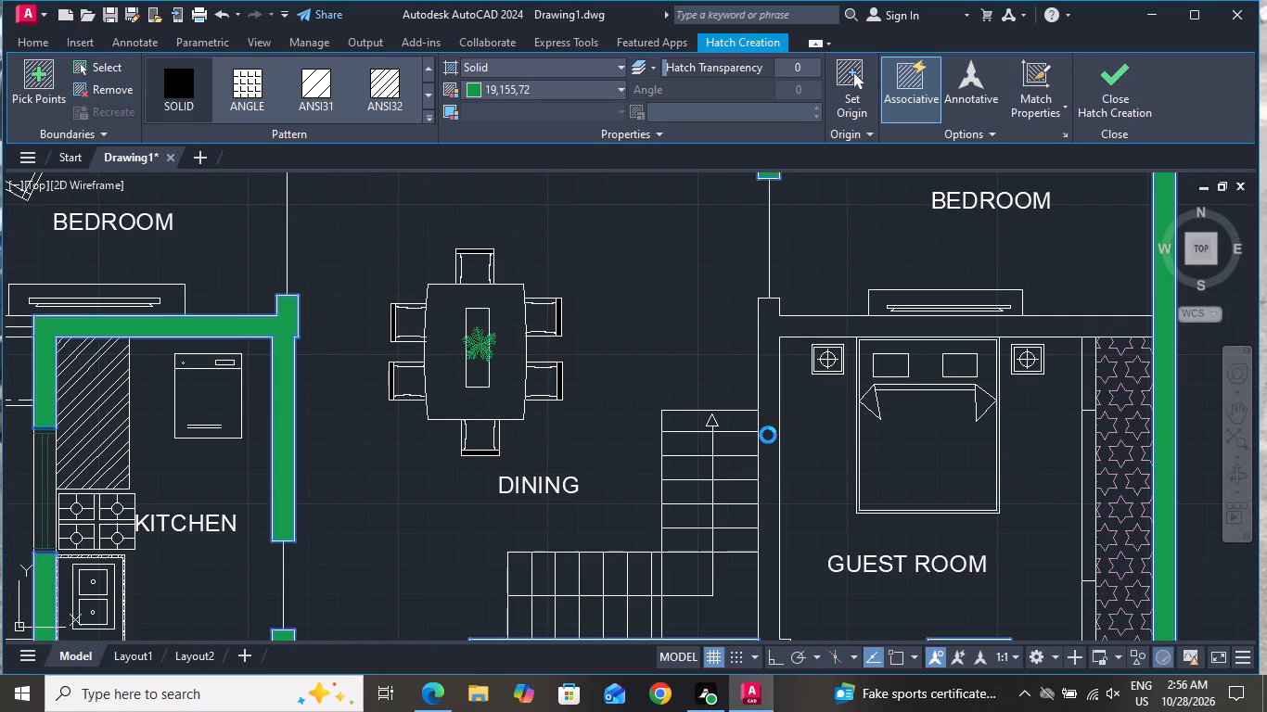
scroll(769, 433, "down", 2)
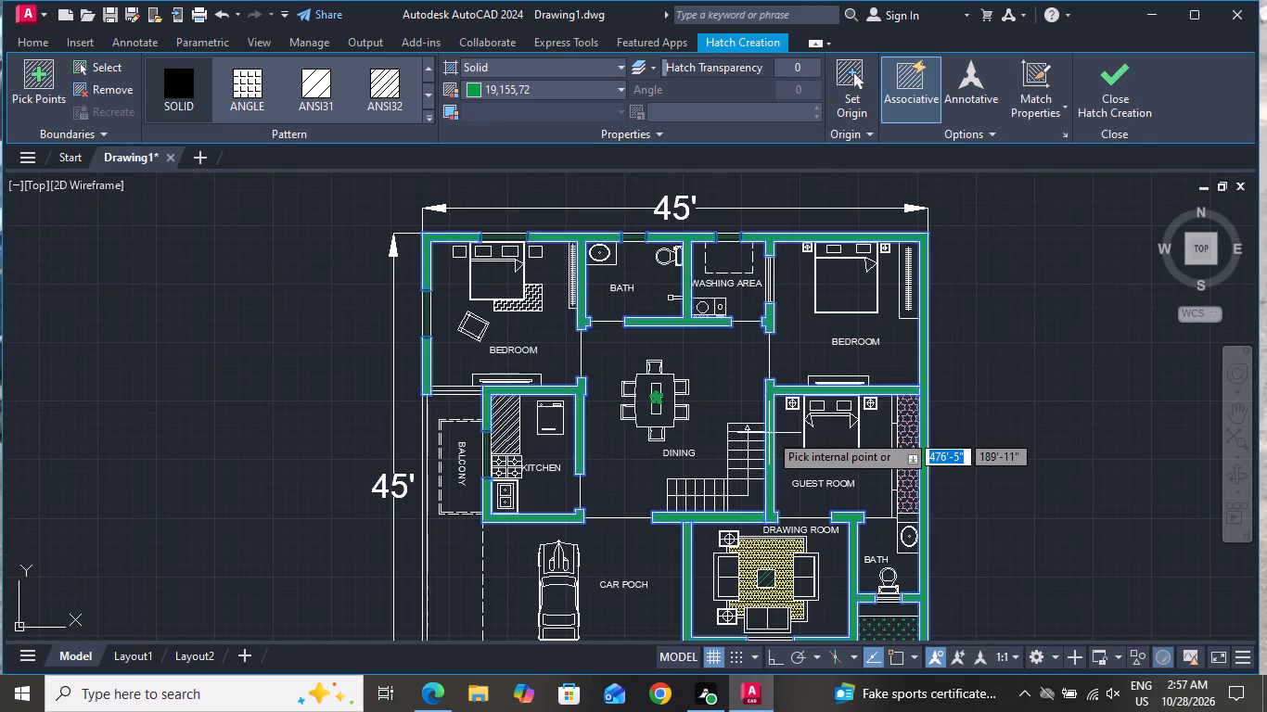
left_click(769, 433)
Set the wall hatch colour to red 205,32,39 and finish the hatch.
scroll(428, 332, "down", 1)
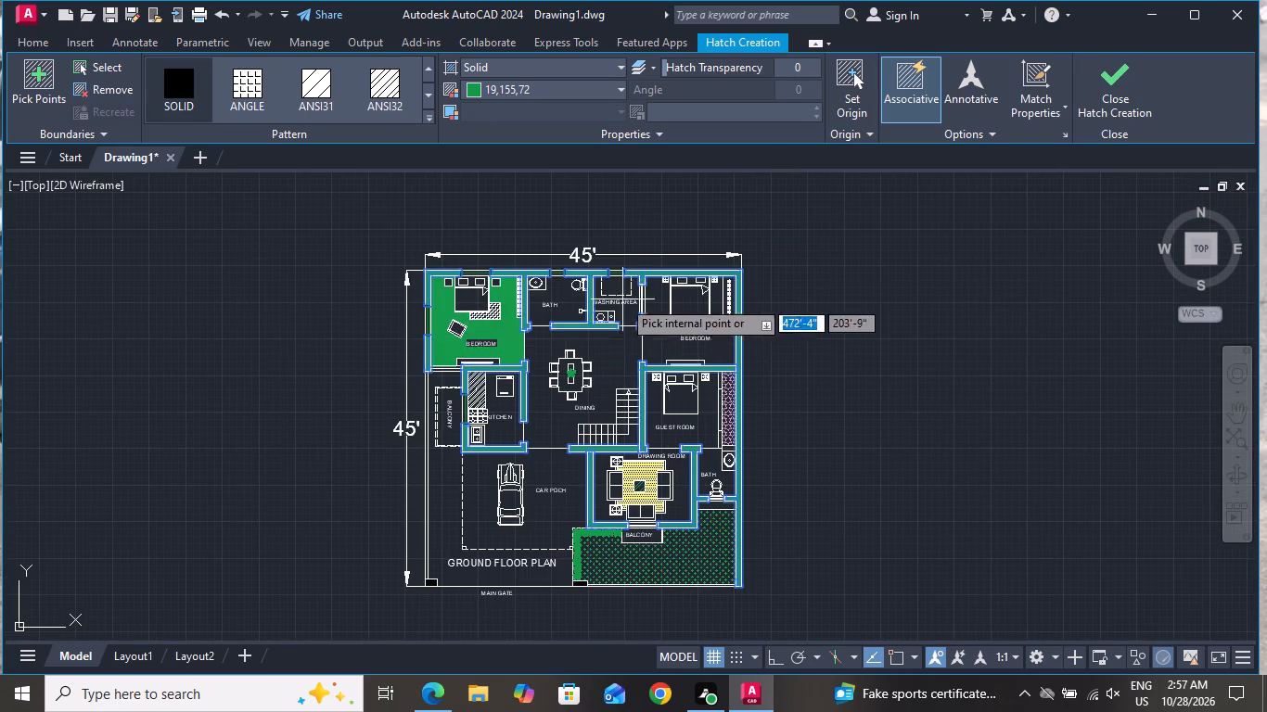
left_click(512, 93)
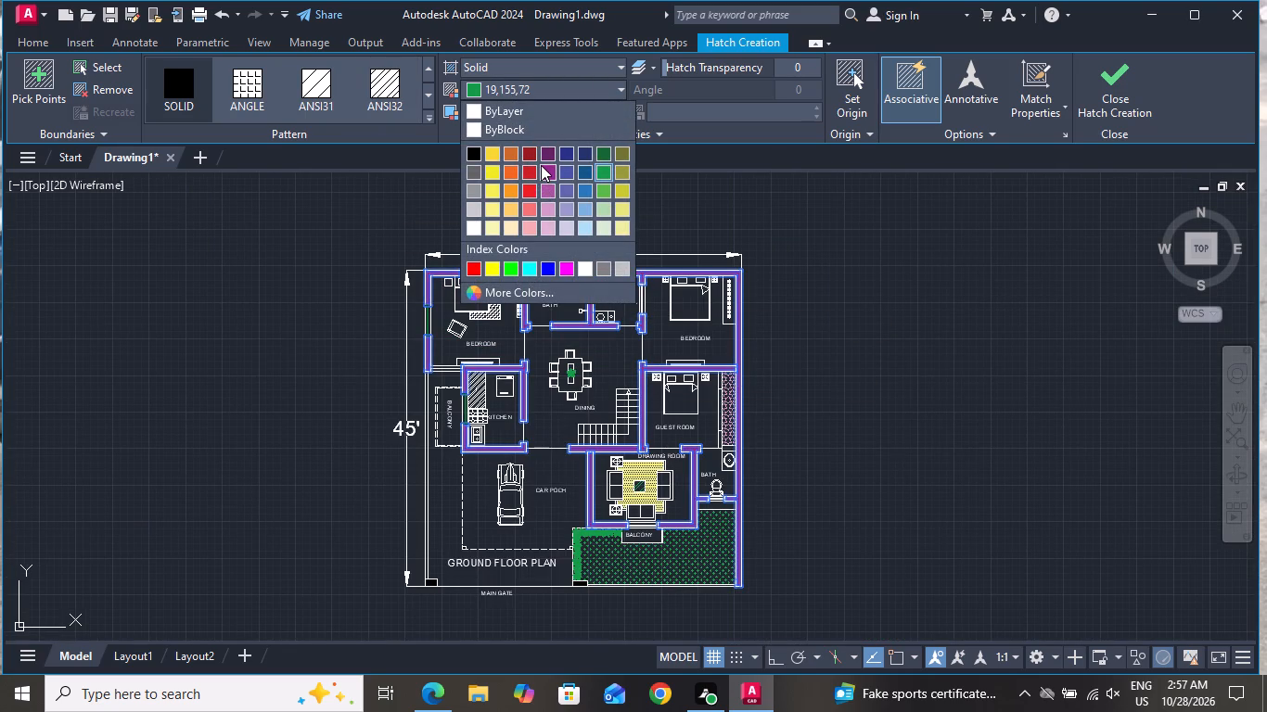
left_click(528, 169)
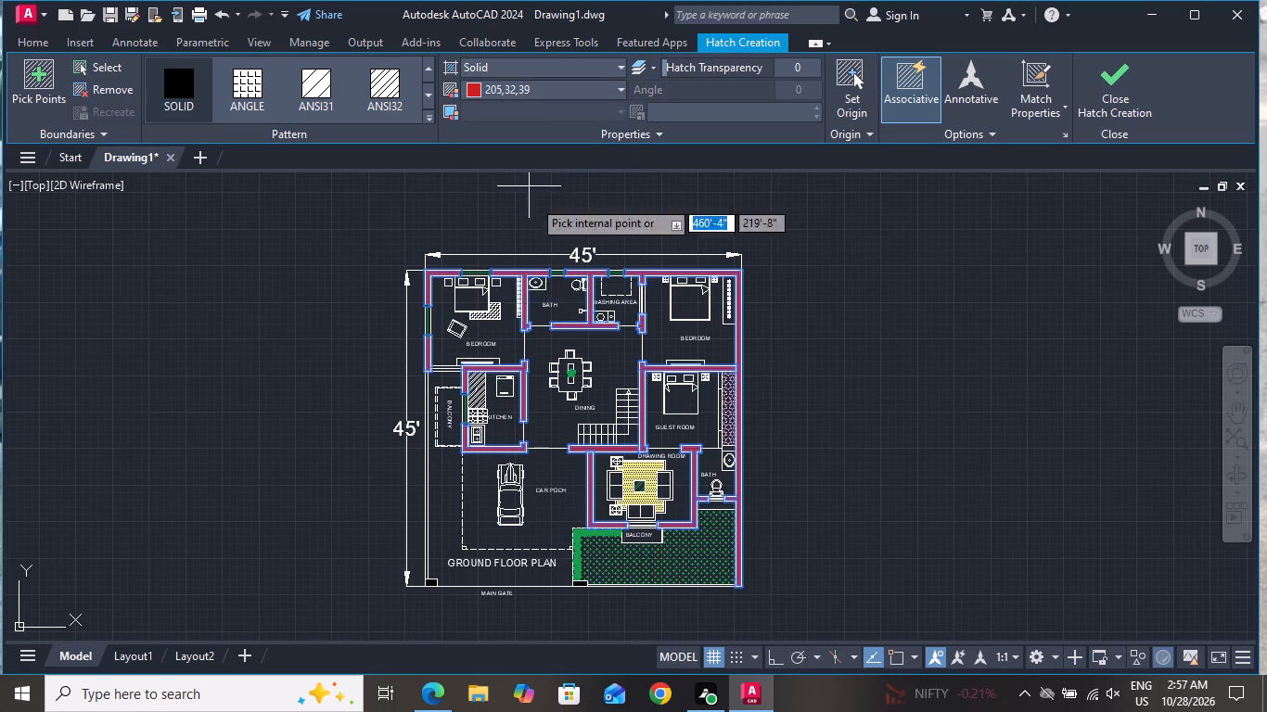
key("Escape")
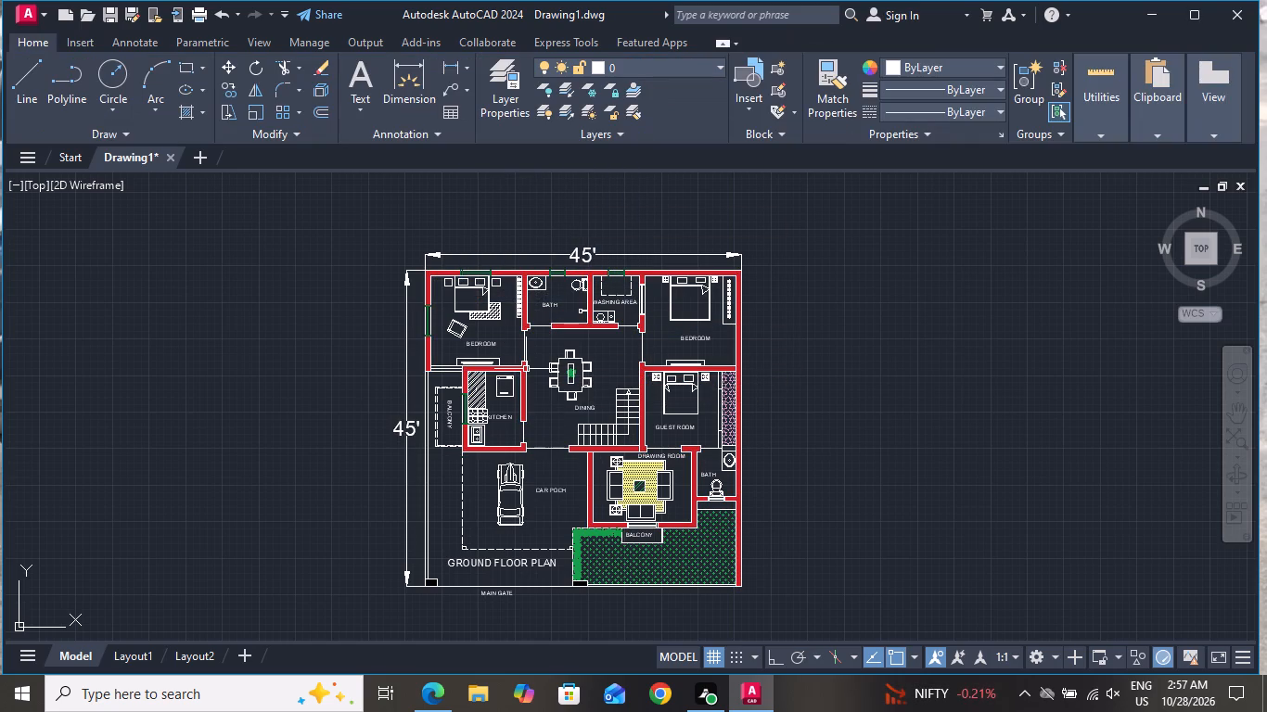
Examine the filled walls and the furnished rooms across the whole floor plan.
scroll(526, 369, "down", 1)
scroll(586, 333, "up", 3)
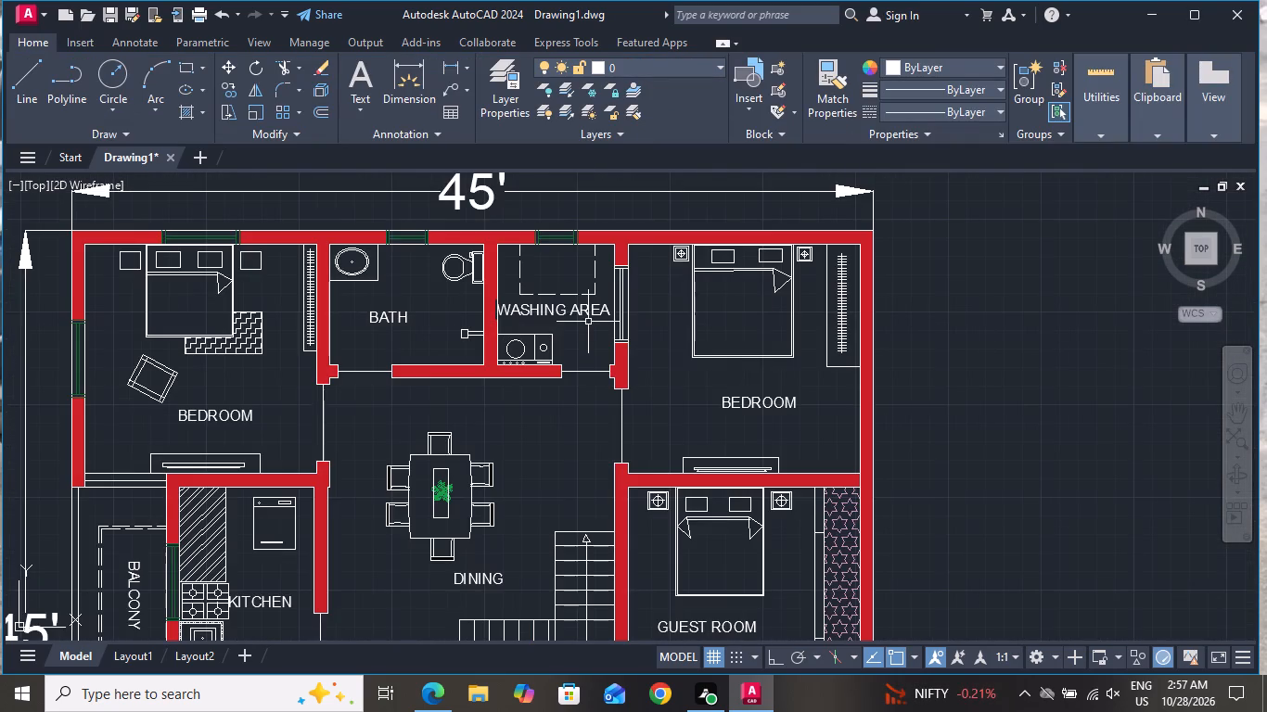
scroll(590, 313, "down", 2)
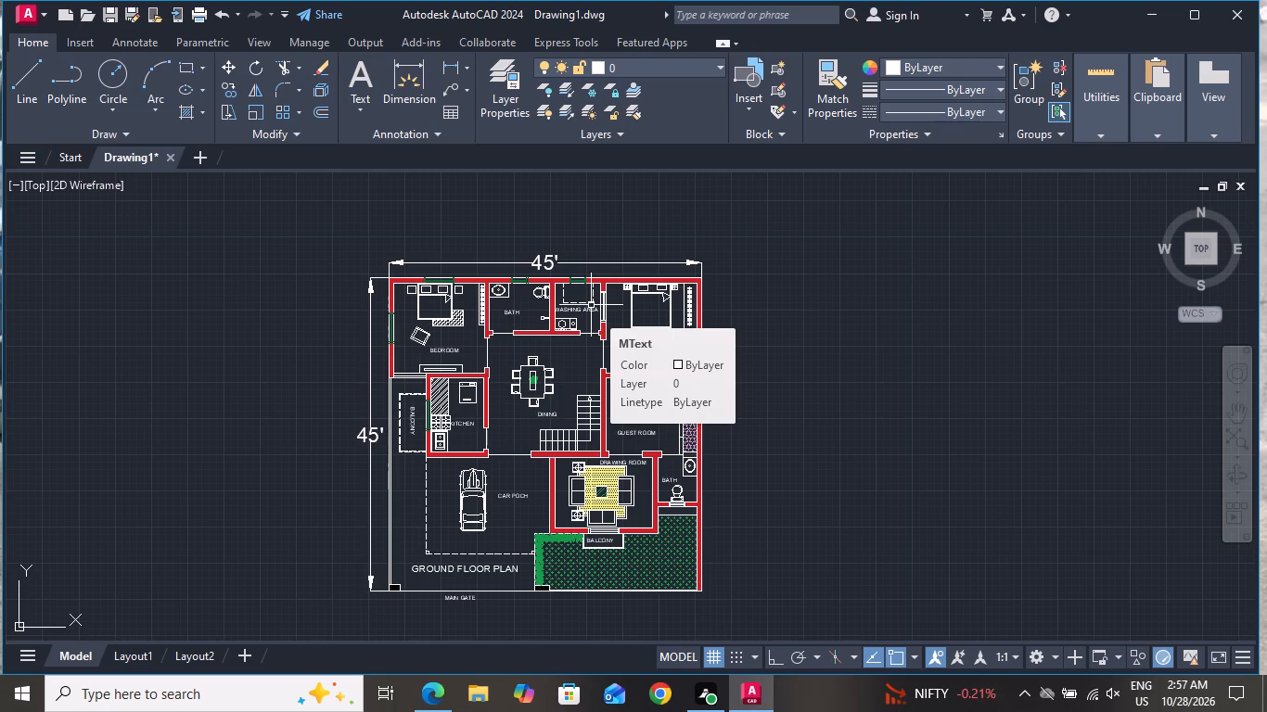
scroll(591, 305, "down", 1)
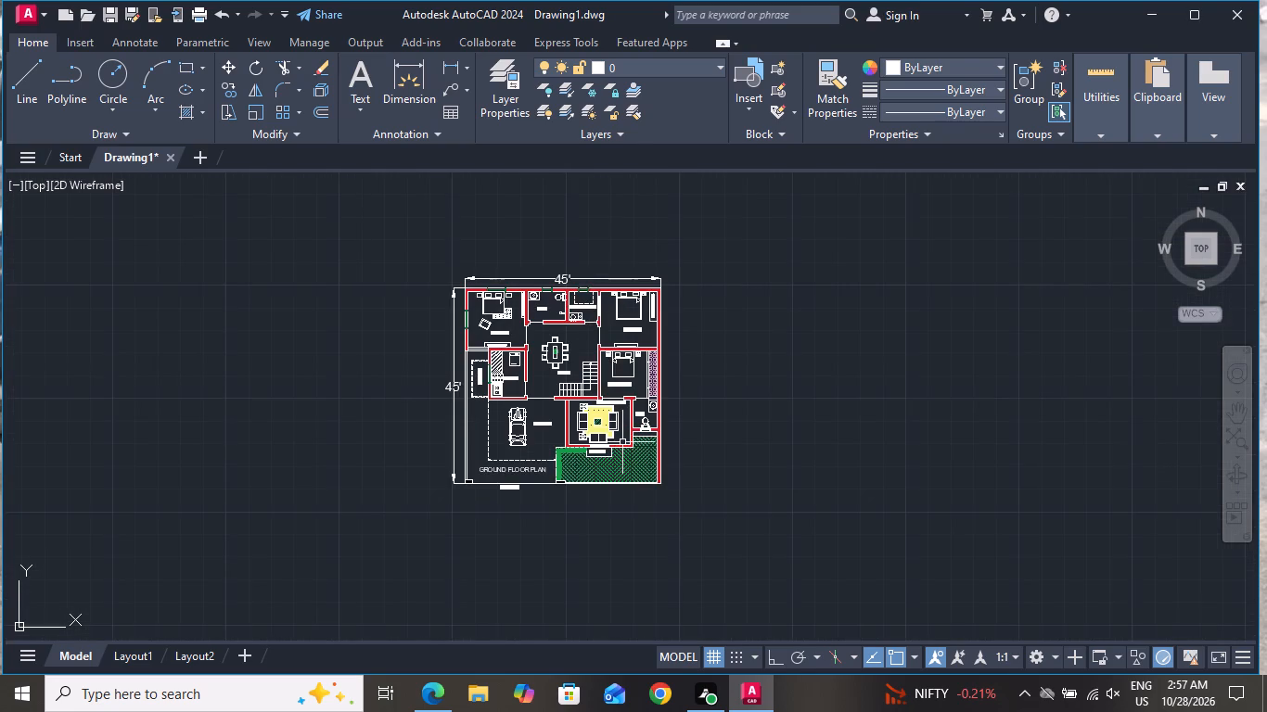
scroll(622, 444, "up", 2)
scroll(362, 453, "down", 2)
scroll(335, 351, "up", 1)
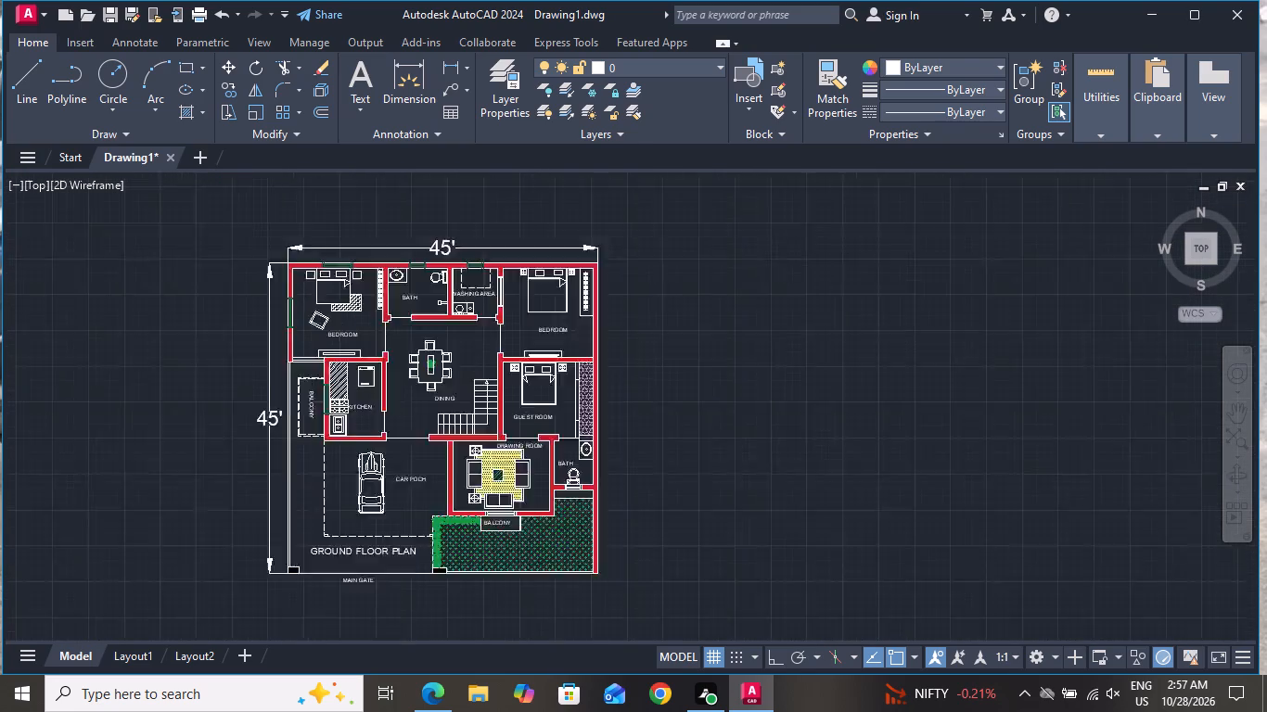
scroll(335, 351, "up", 1)
scroll(361, 349, "down", 1)
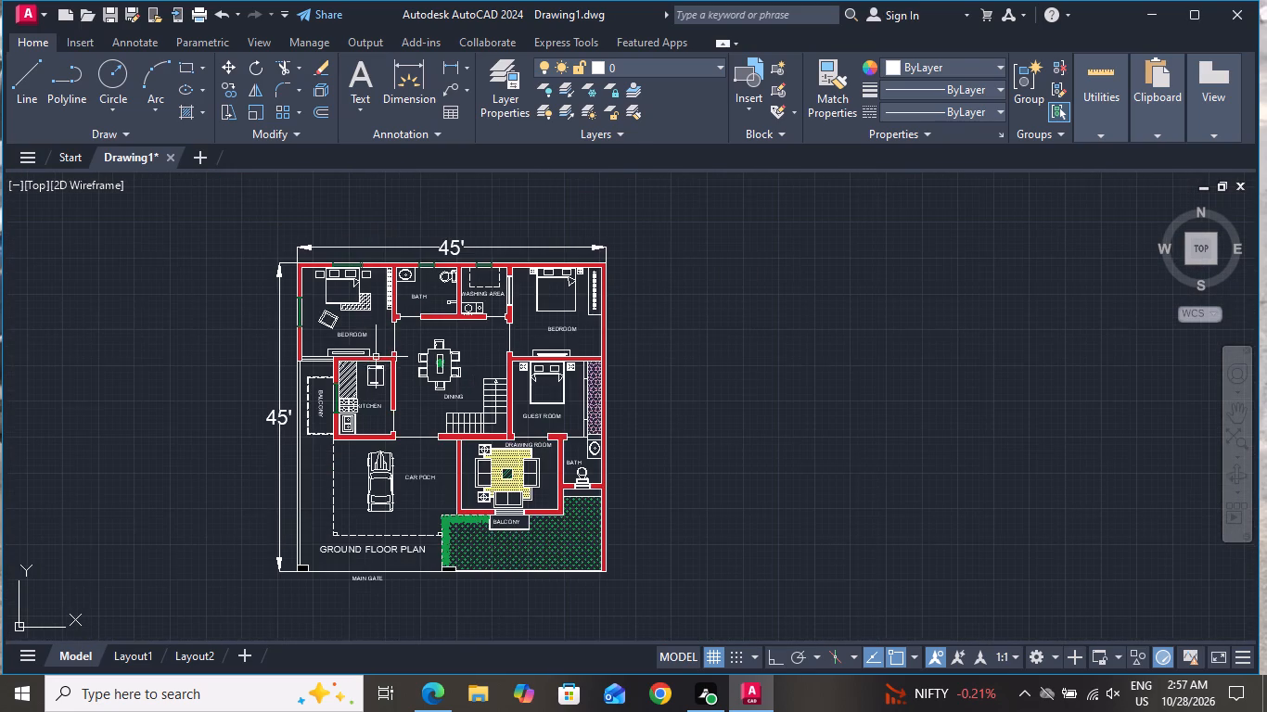
scroll(462, 481, "down", 1)
scroll(521, 484, "up", 2)
scroll(435, 486, "up", 1)
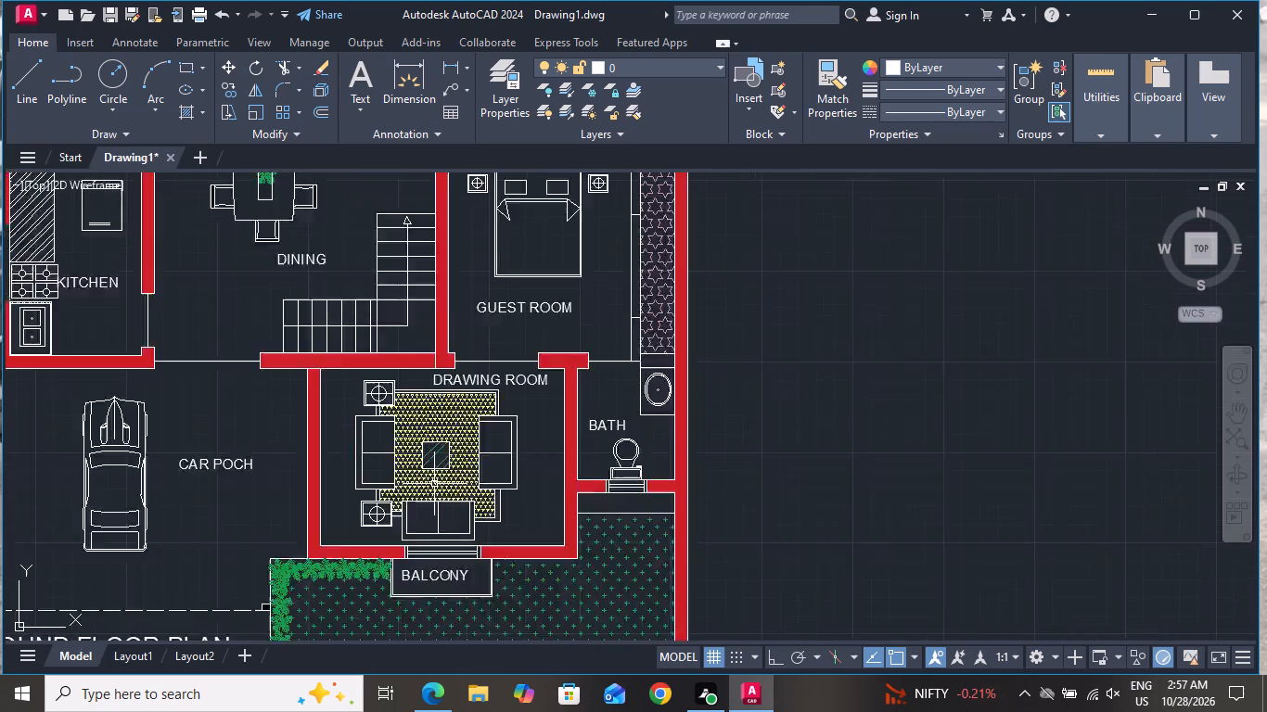
scroll(434, 484, "up", 1)
scroll(396, 421, "down", 3)
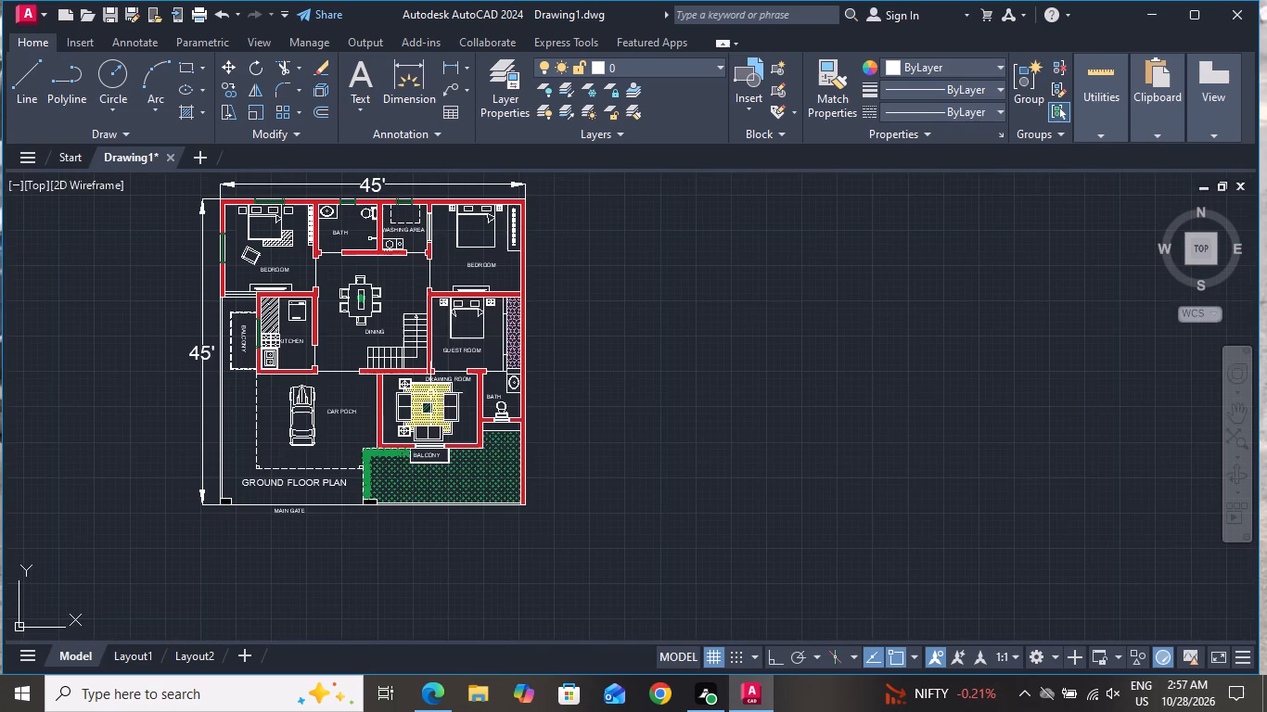
Fill the dining table top around its centrepiece with a solid hatch in purple 100,33,101.
left_click(191, 108)
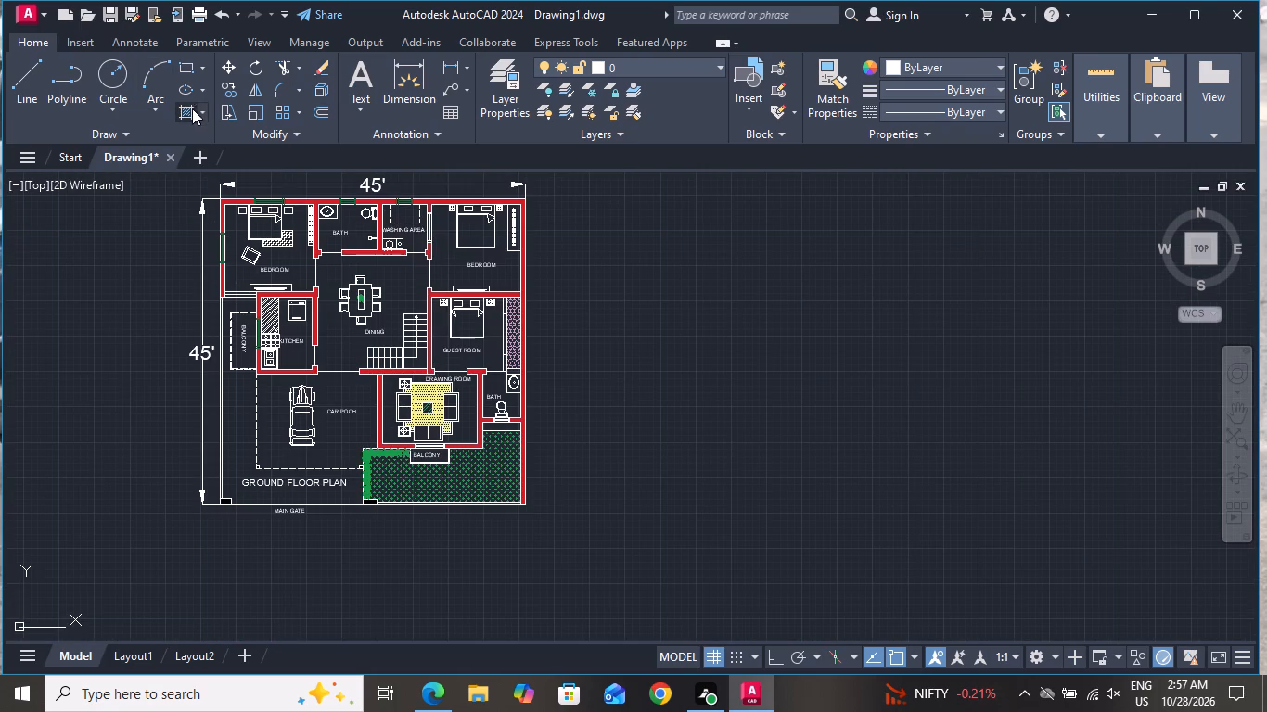
scroll(308, 282, "up", 2)
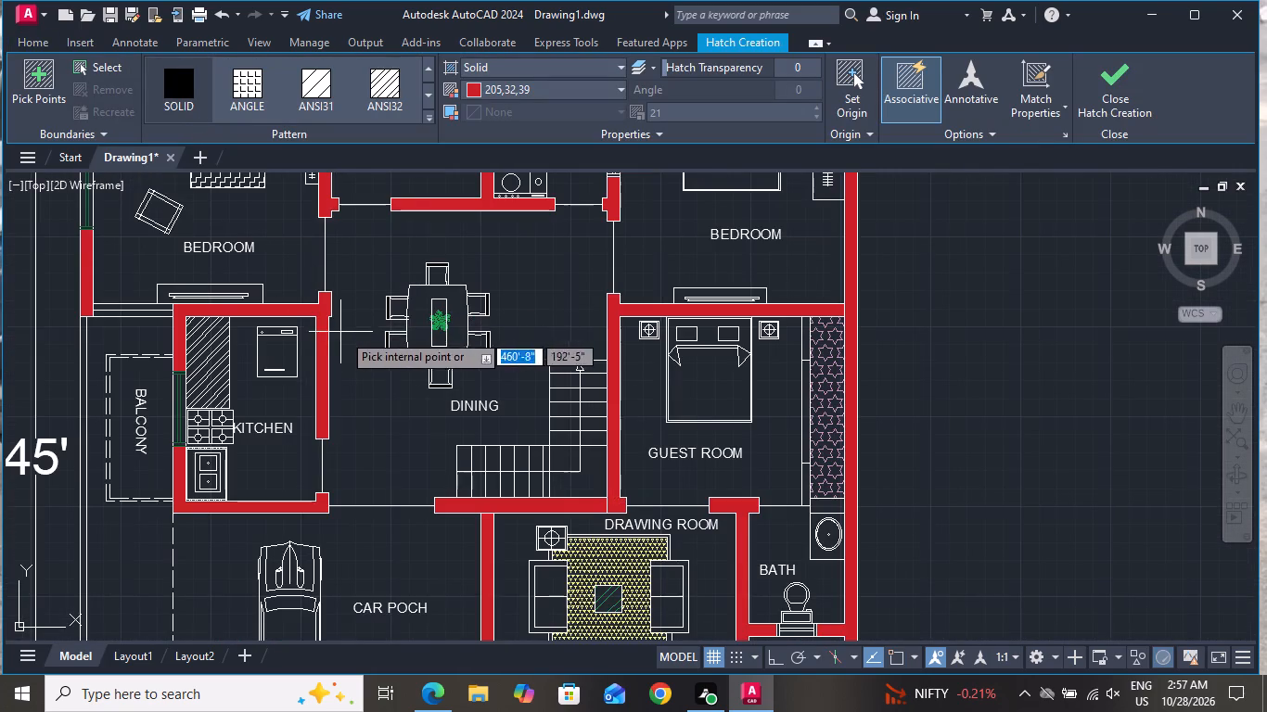
scroll(430, 335, "up", 2)
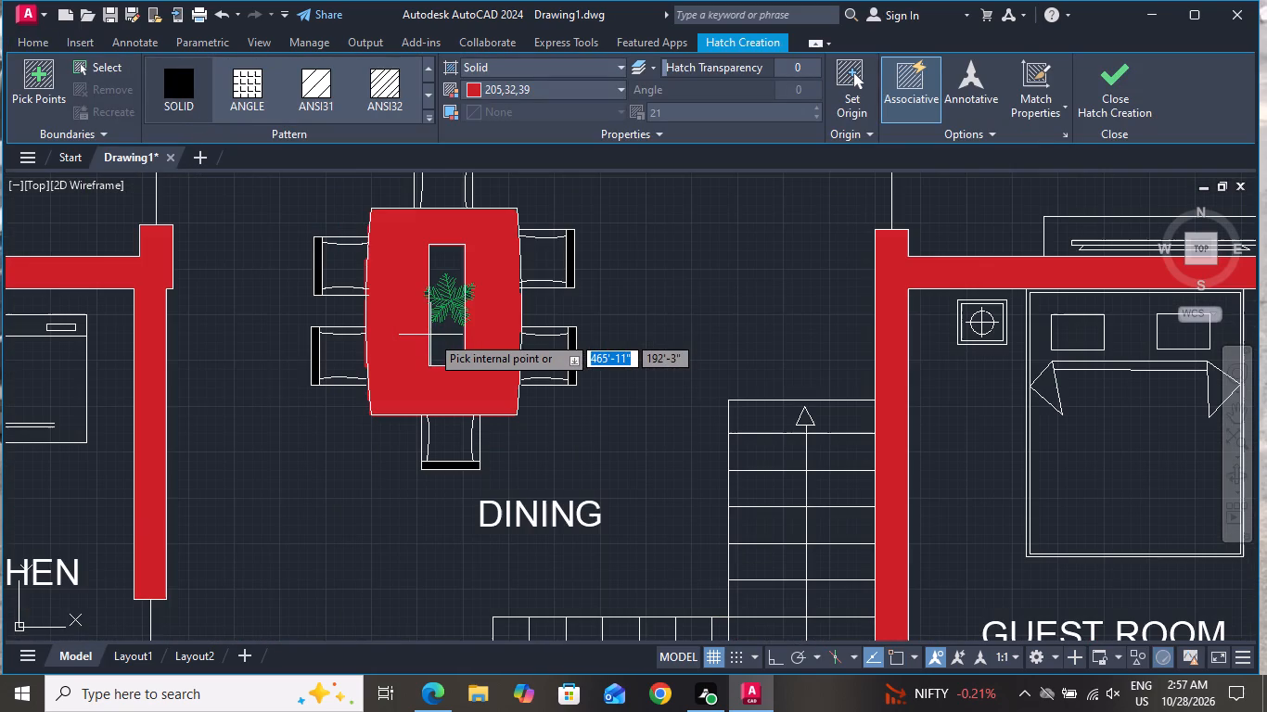
left_click(552, 93)
left_click(549, 172)
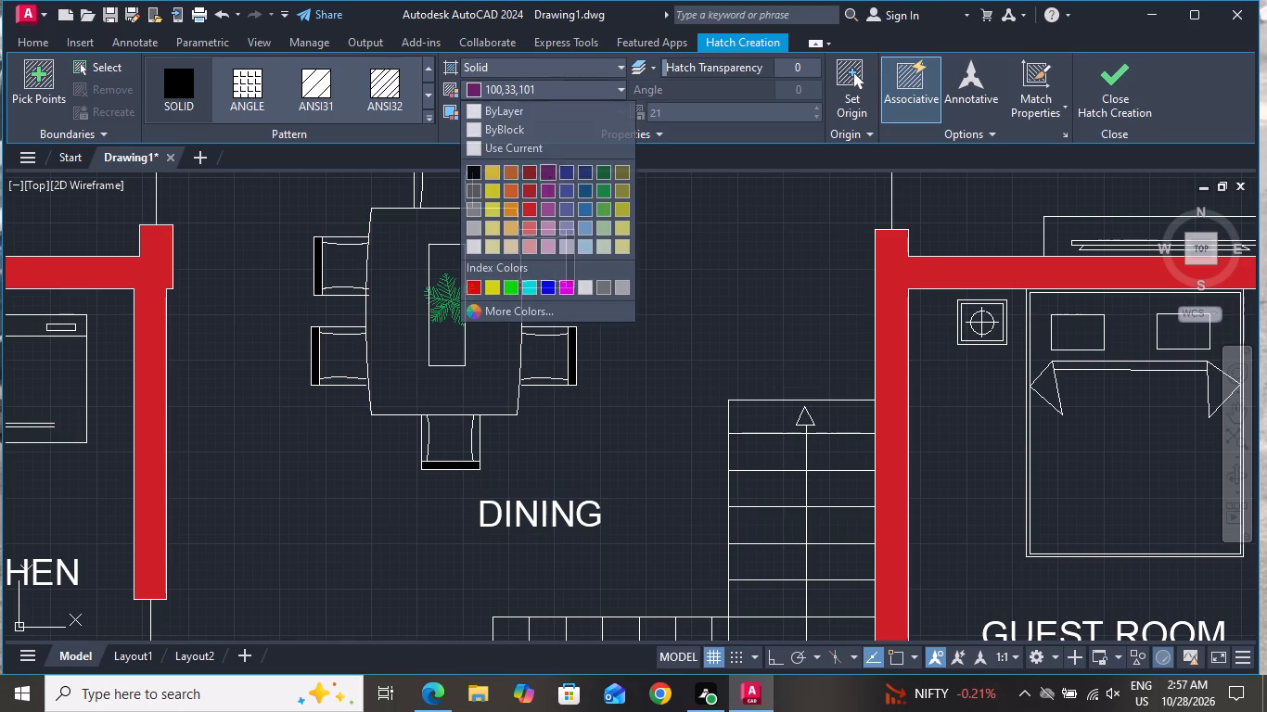
left_click(458, 383)
scroll(357, 478, "down", 3)
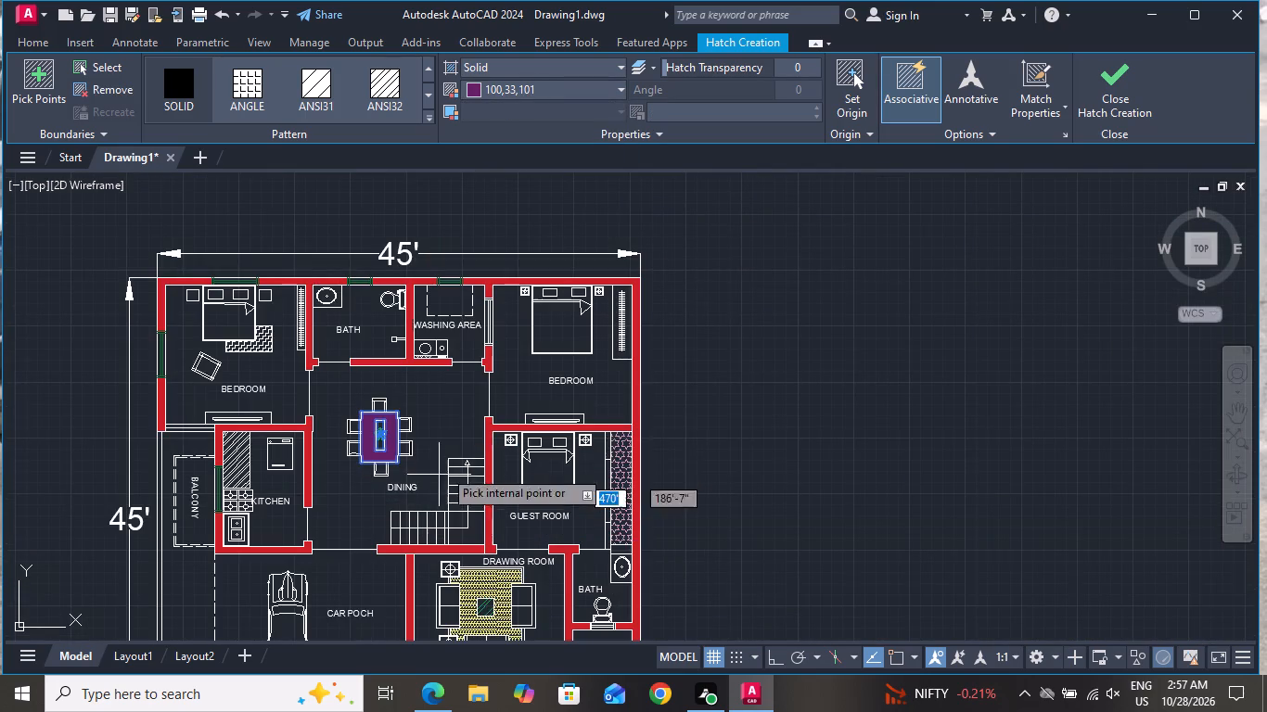
right_click(458, 400)
left_click(500, 413)
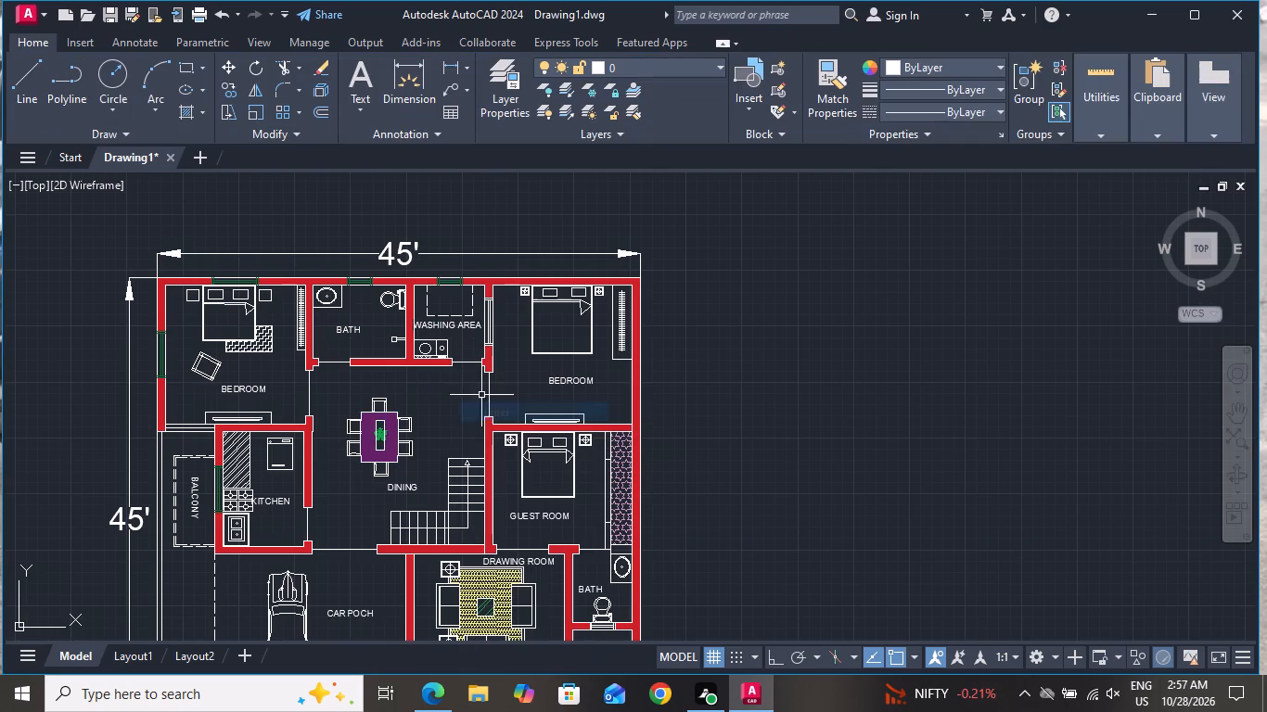
Change the colour of the rectangular appliance in the kitchen's north-east corner to light red.
scroll(354, 397, "down", 1)
scroll(279, 516, "up", 2)
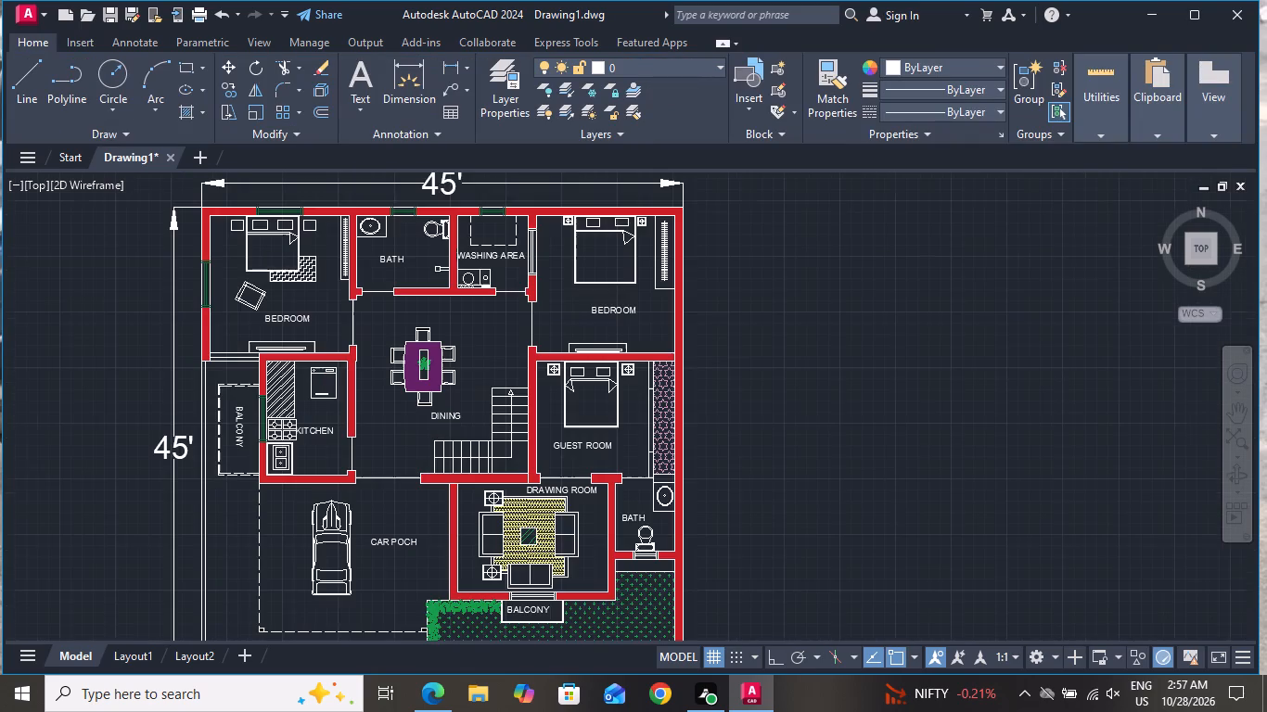
scroll(335, 286, "up", 2)
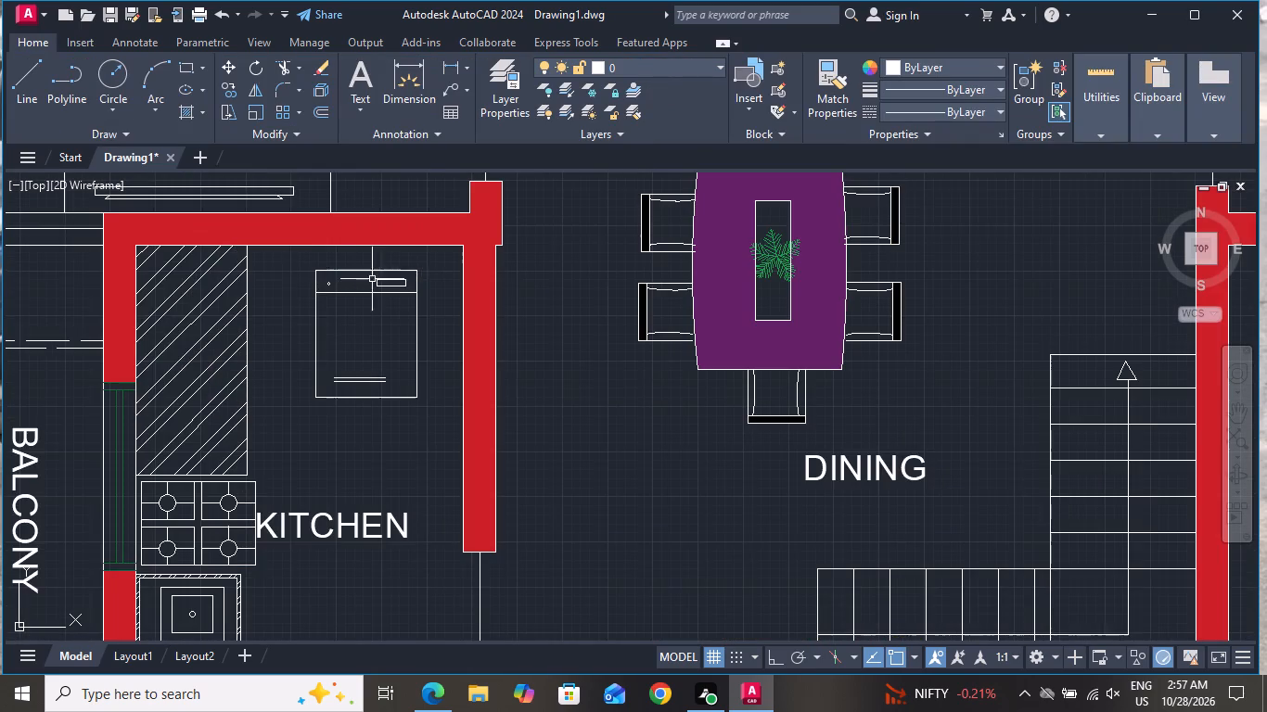
left_click(434, 266)
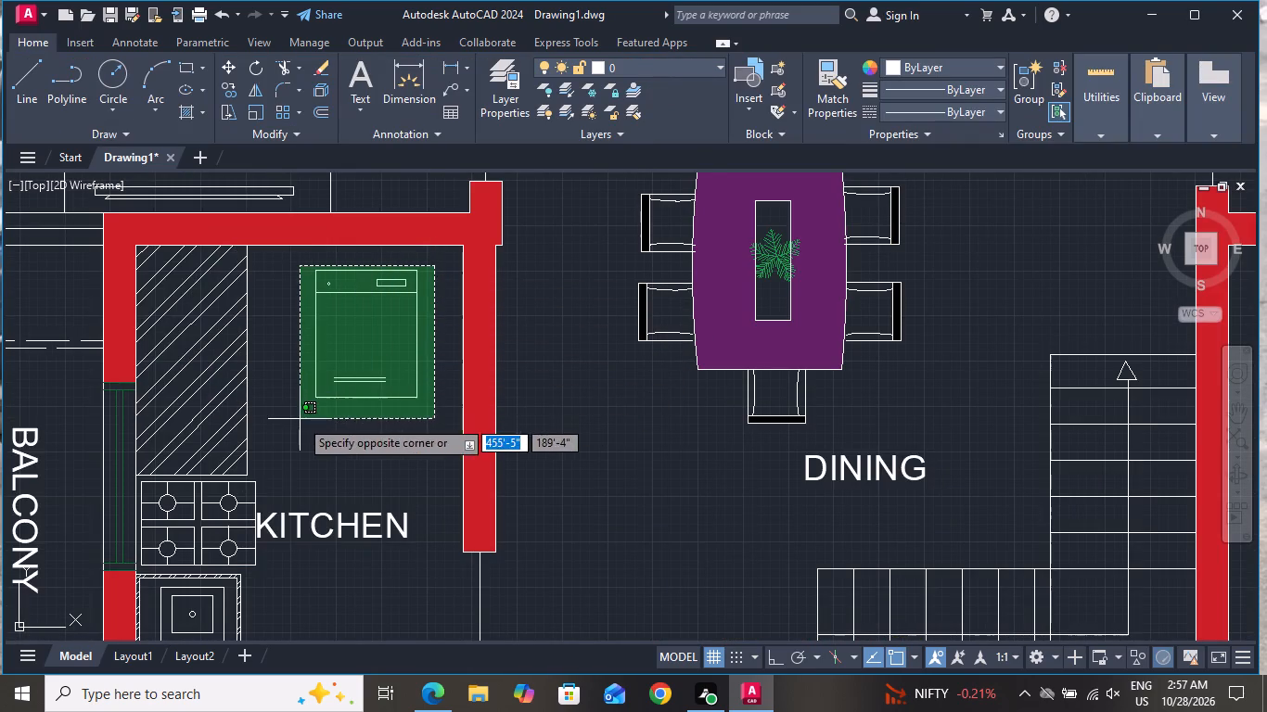
left_click(300, 419)
left_click(967, 70)
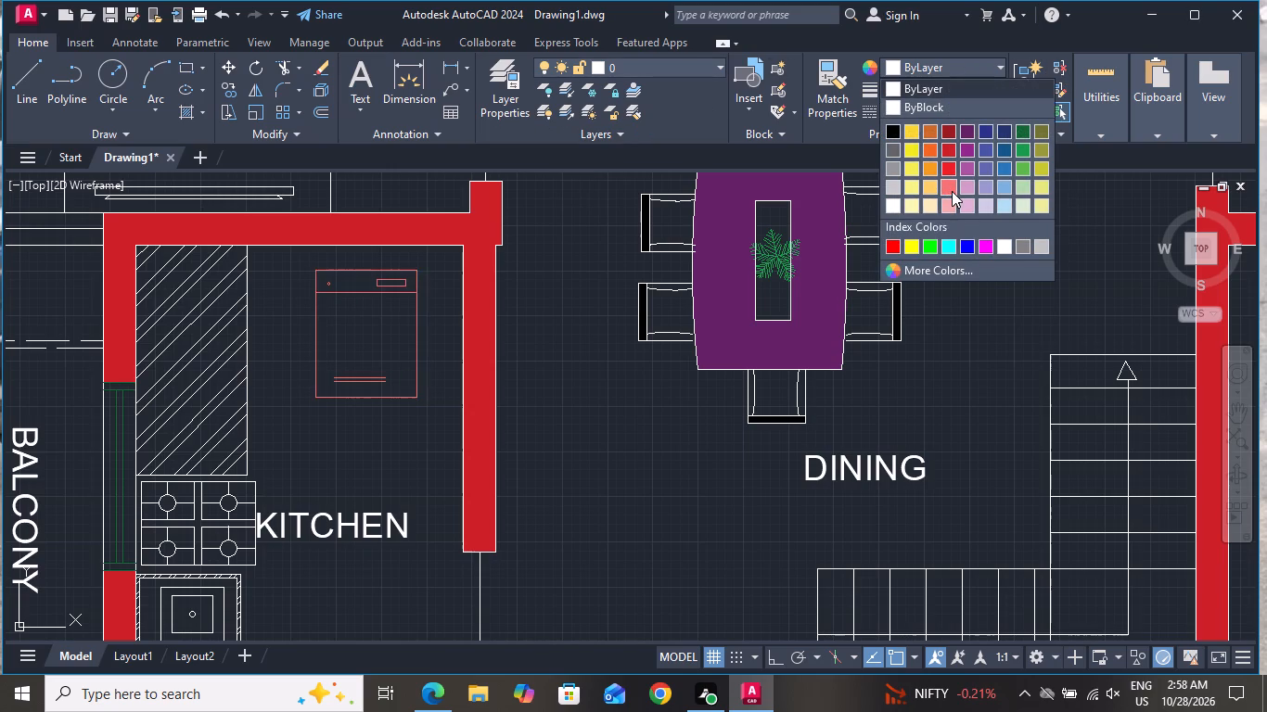
left_click(952, 191)
key("Escape")
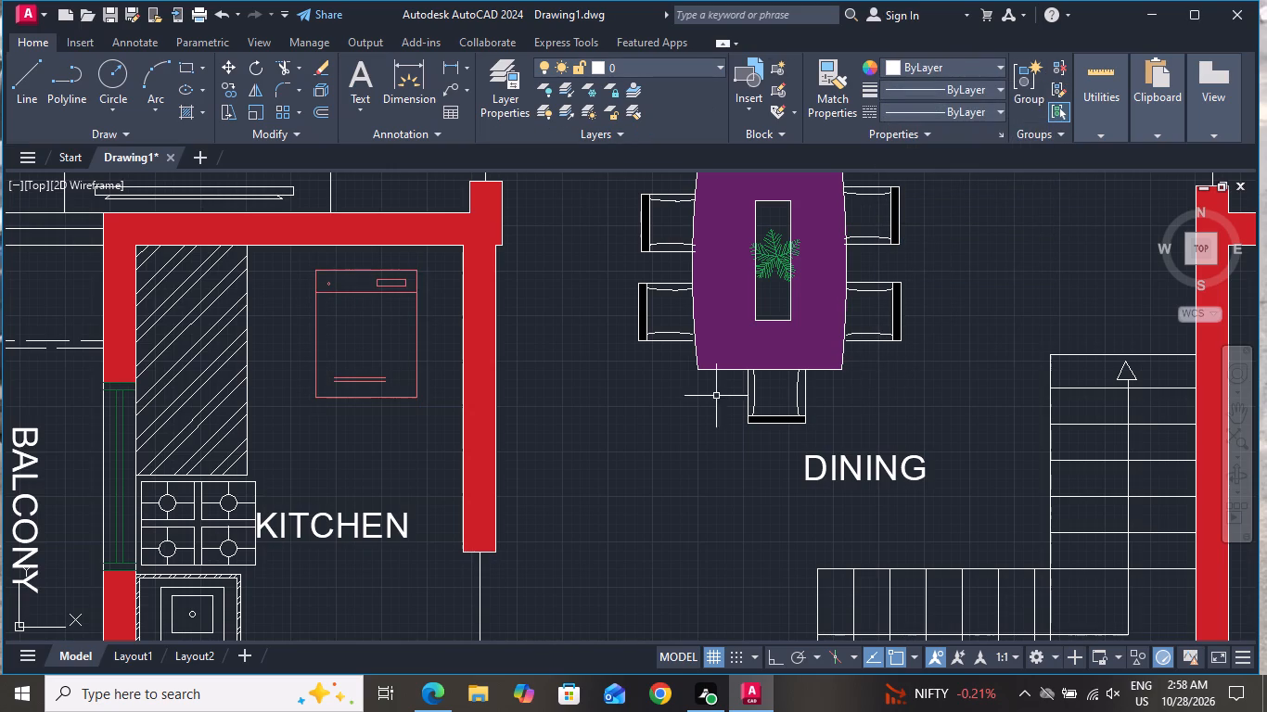
Move the KITCHEN label off the stove into the clear floor area just below the red appliance, clear of the walls.
scroll(689, 399, "down", 2)
scroll(584, 452, "up", 2)
left_click(537, 439)
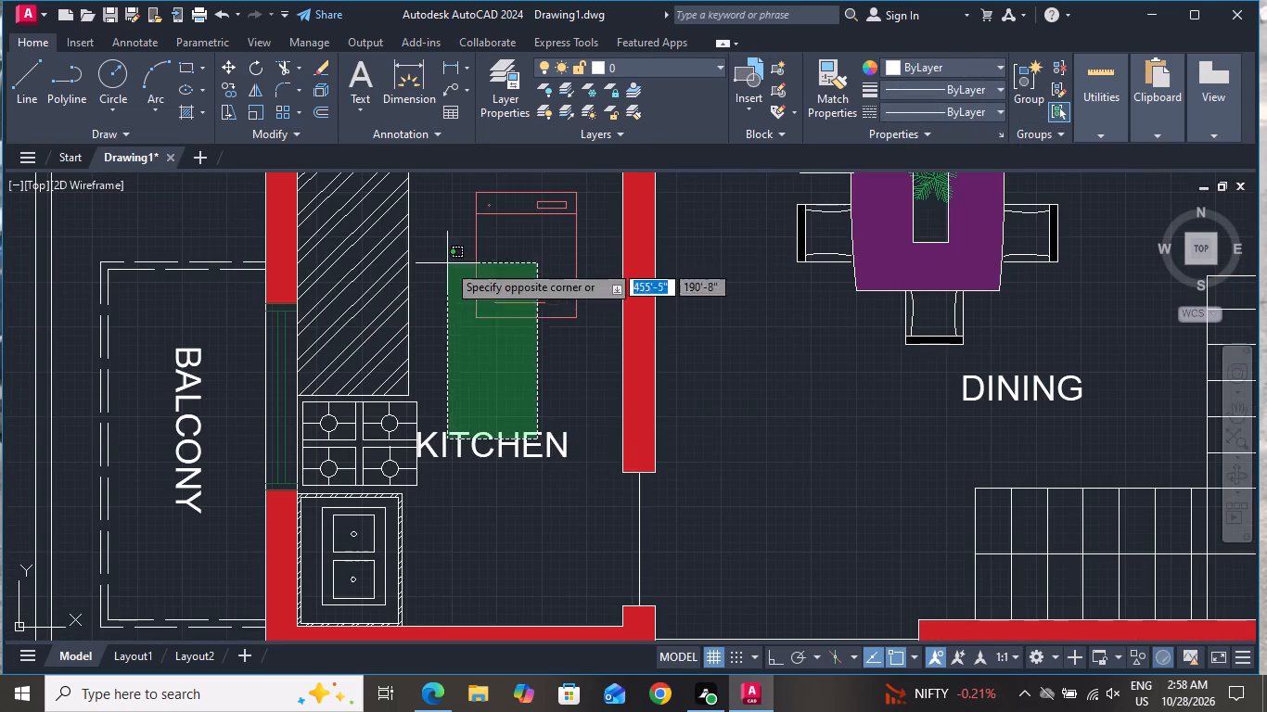
left_click(463, 430)
left_click(227, 63)
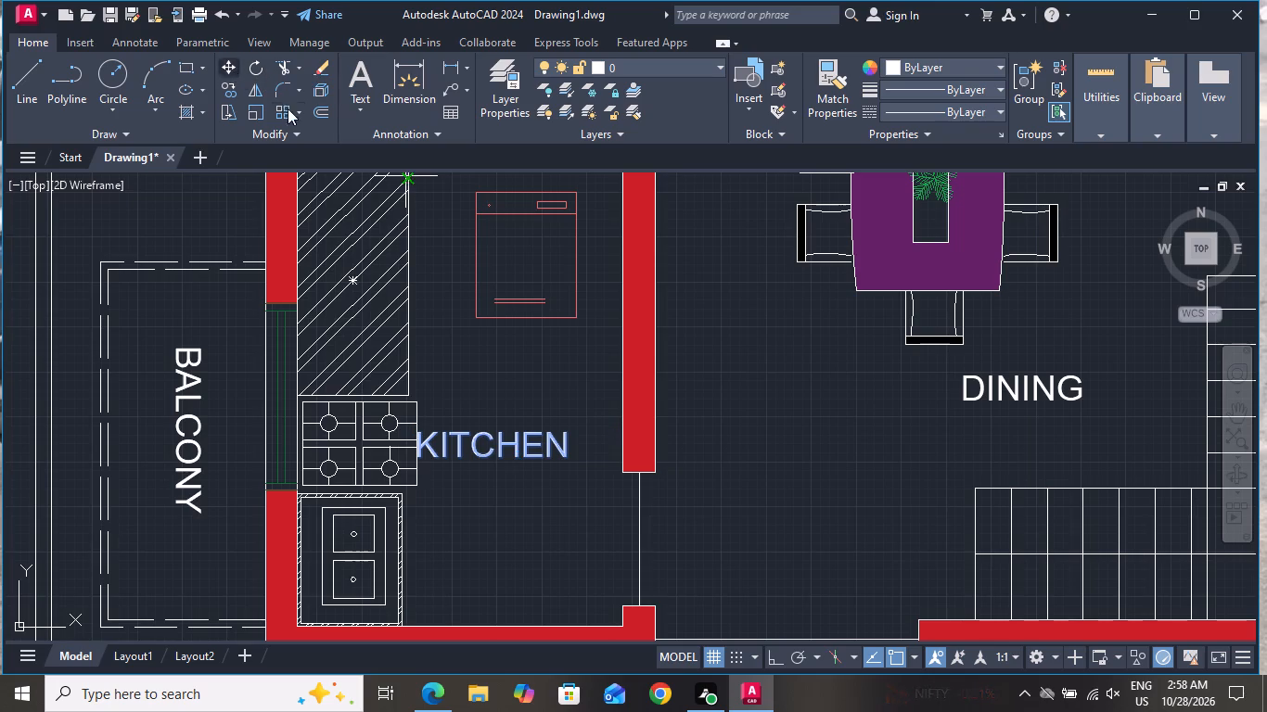
left_click(509, 453)
left_click(537, 456)
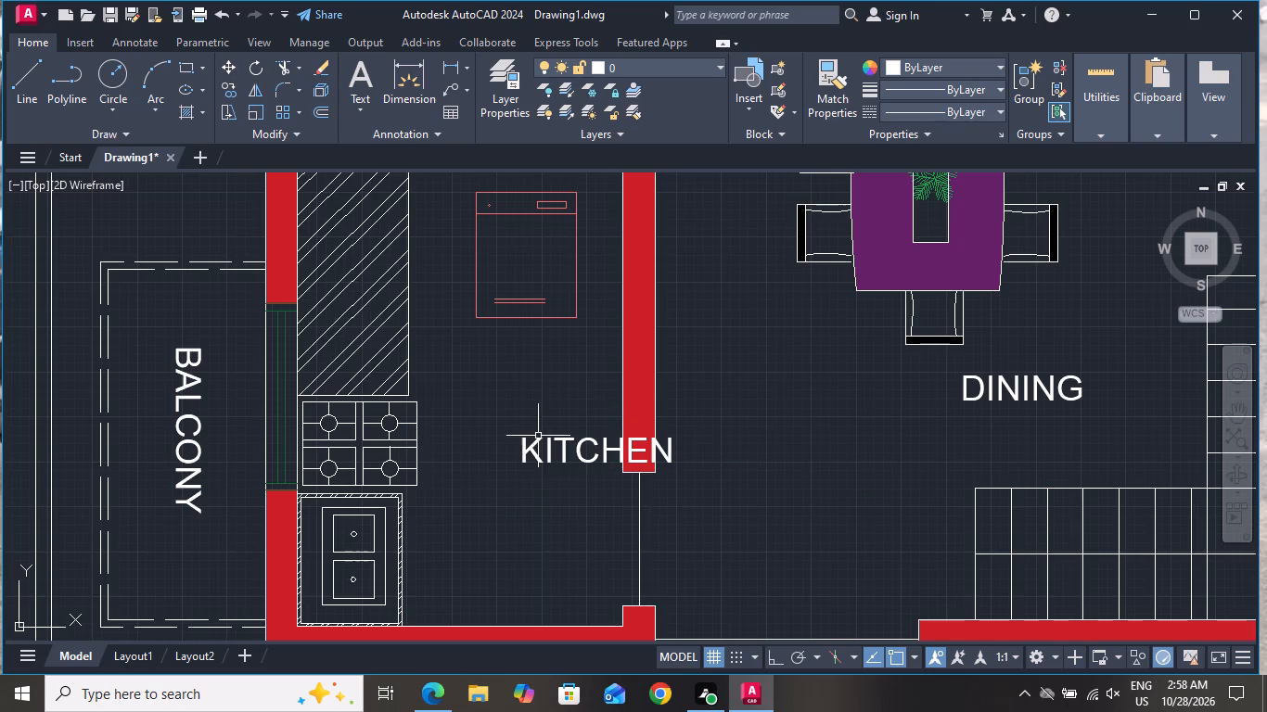
left_click(543, 452)
left_click(511, 450)
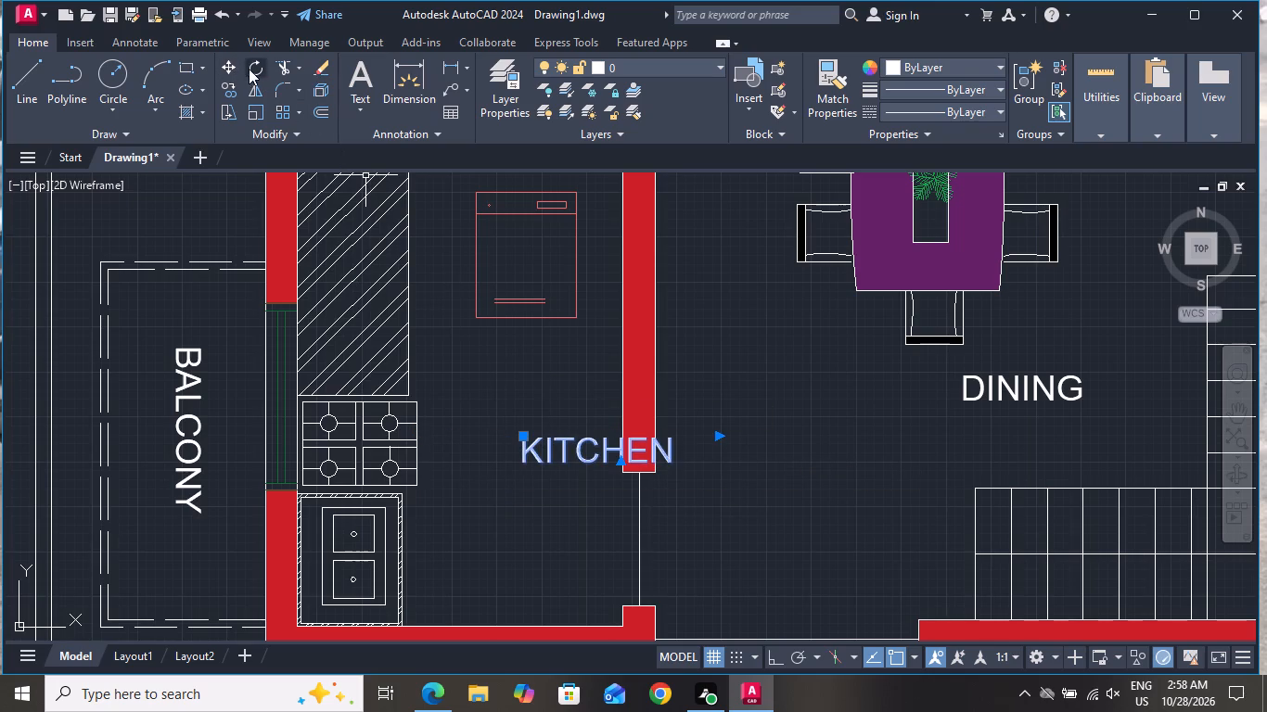
left_click(226, 70)
left_click(571, 456)
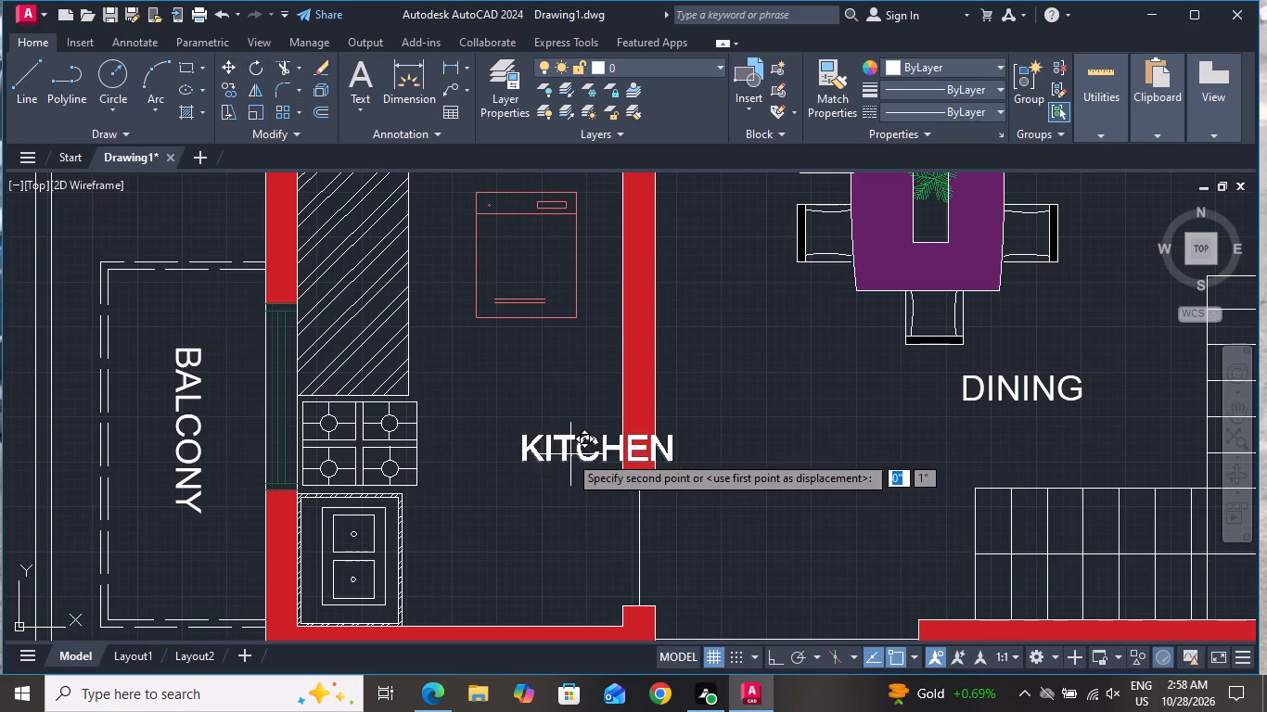
left_click(486, 374)
scroll(542, 402, "down", 1)
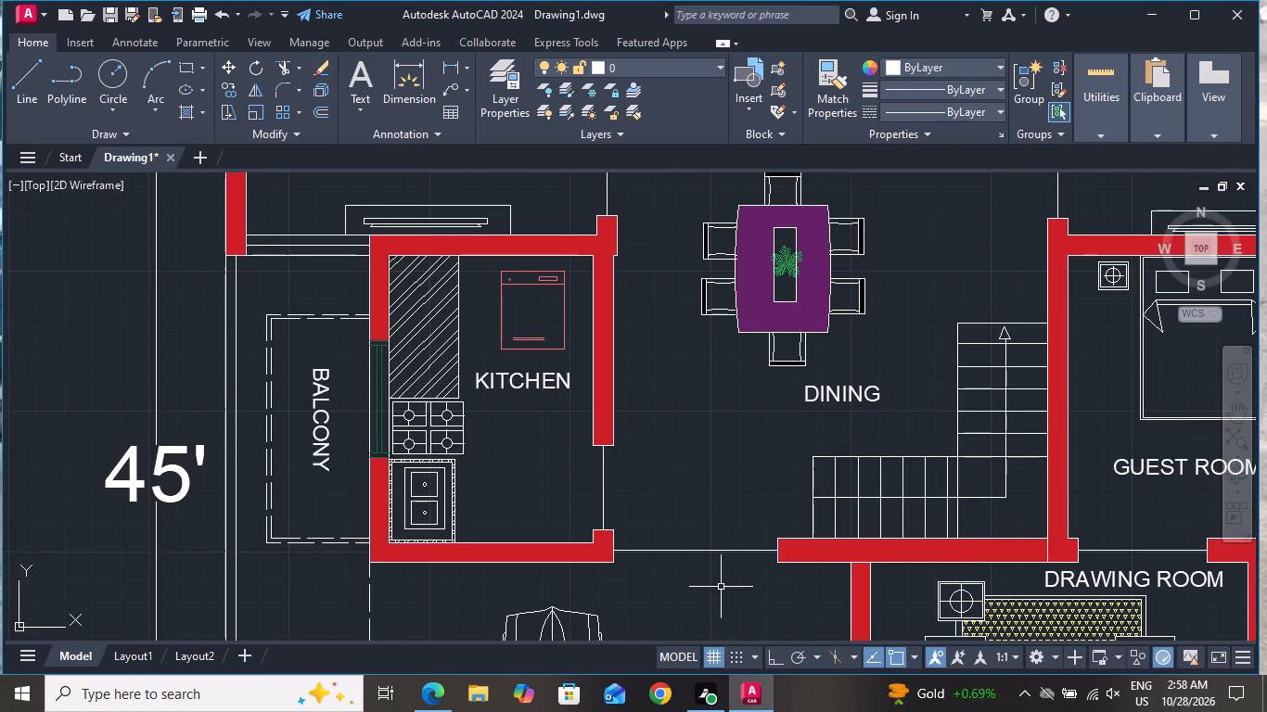
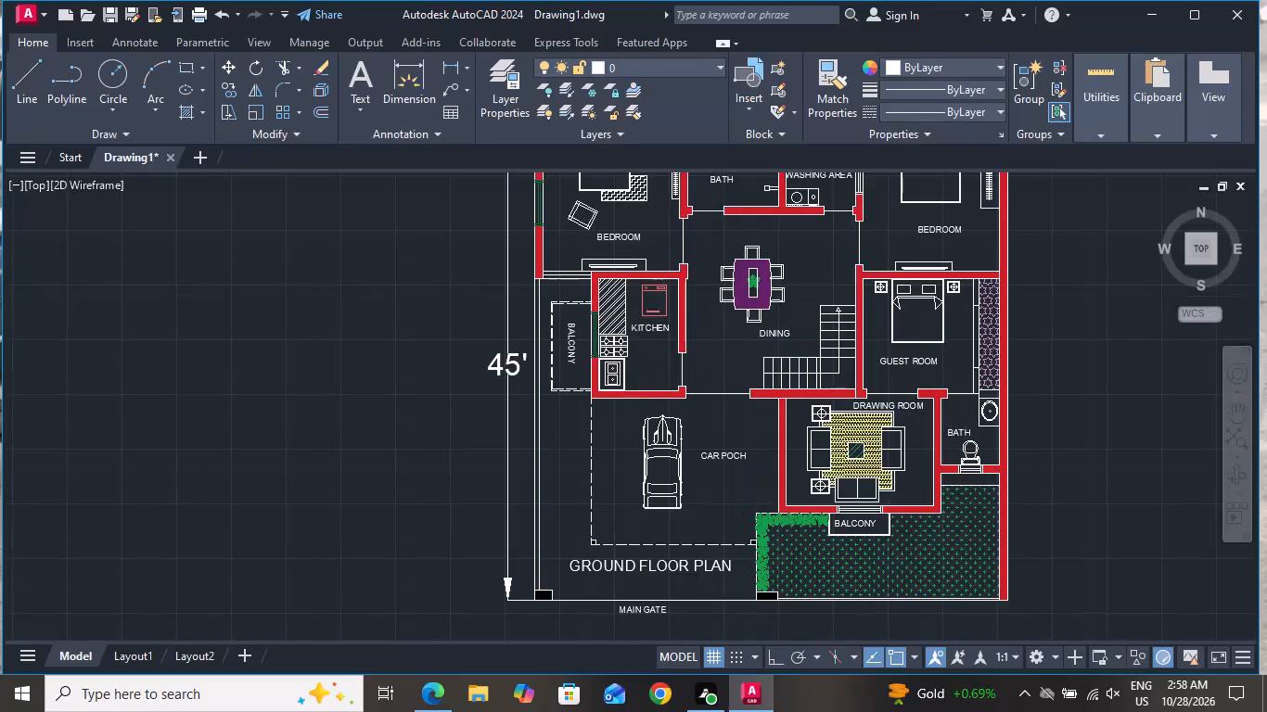
Recolour the zigzag rug hatch beside the bed in the bedroom above the kitchen to olive yellow.
scroll(695, 591, "down", 1)
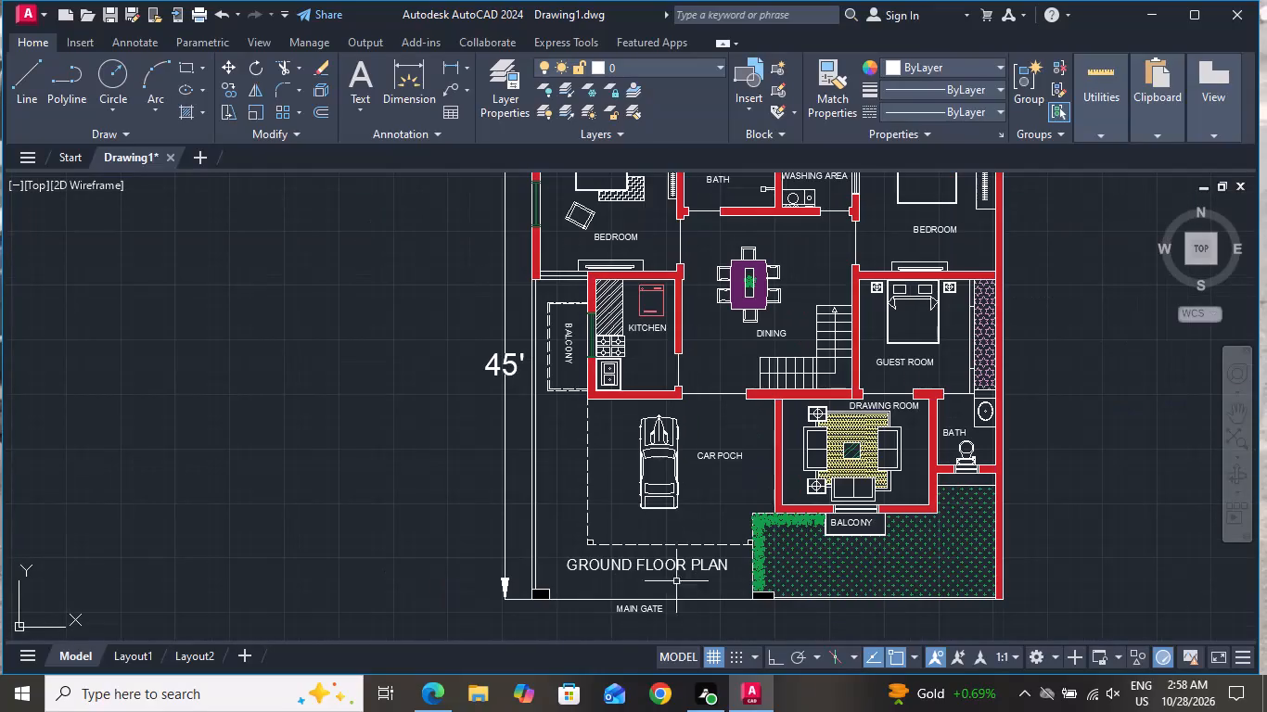
scroll(582, 545, "down", 1)
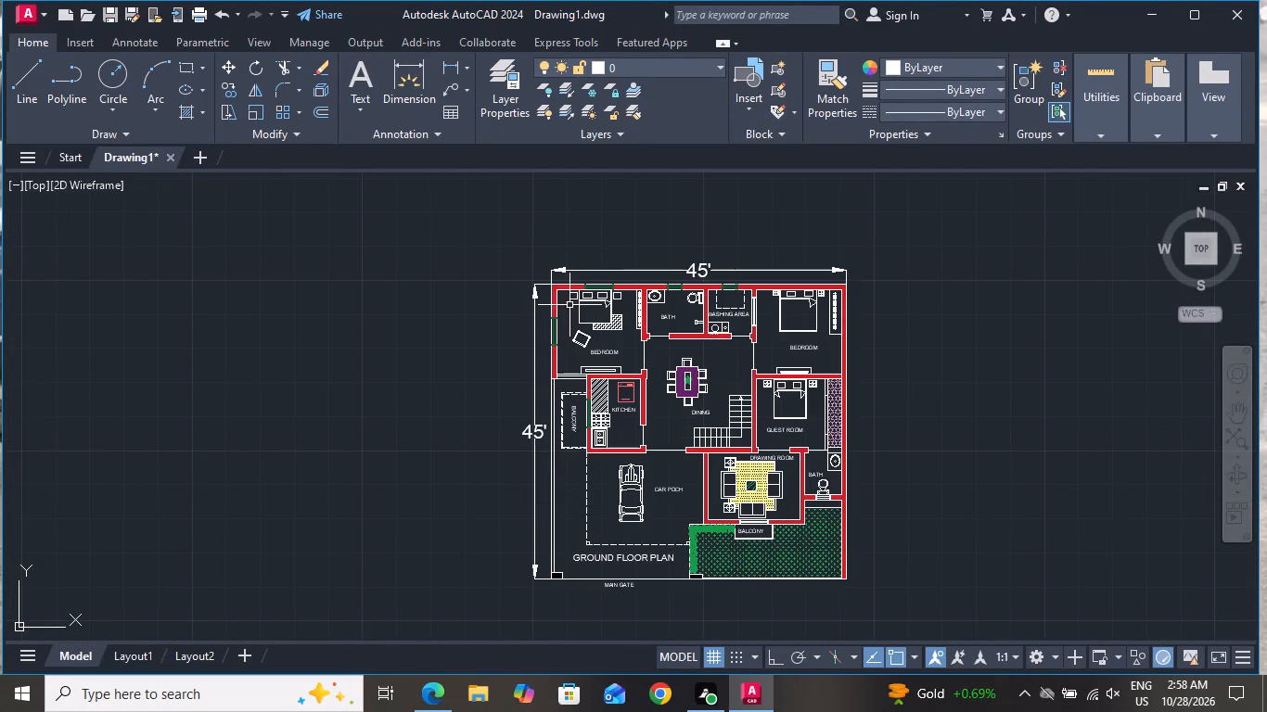
scroll(618, 327, "up", 3)
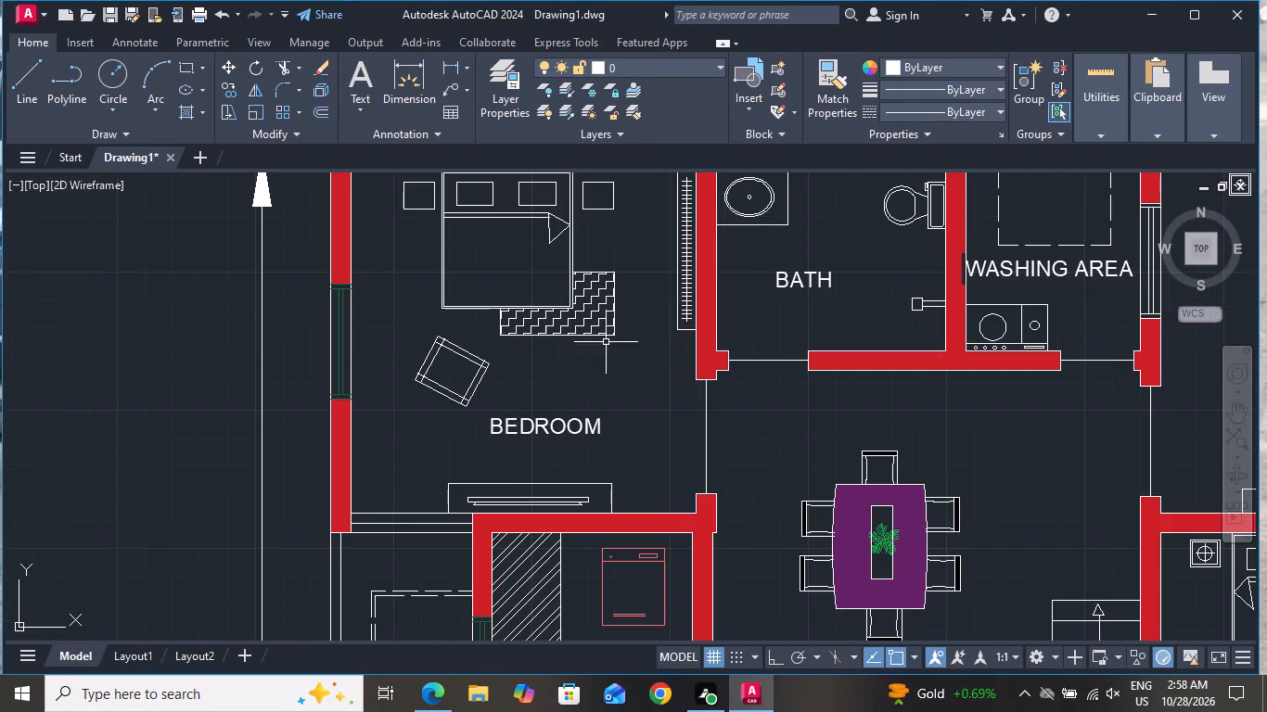
left_click(633, 260)
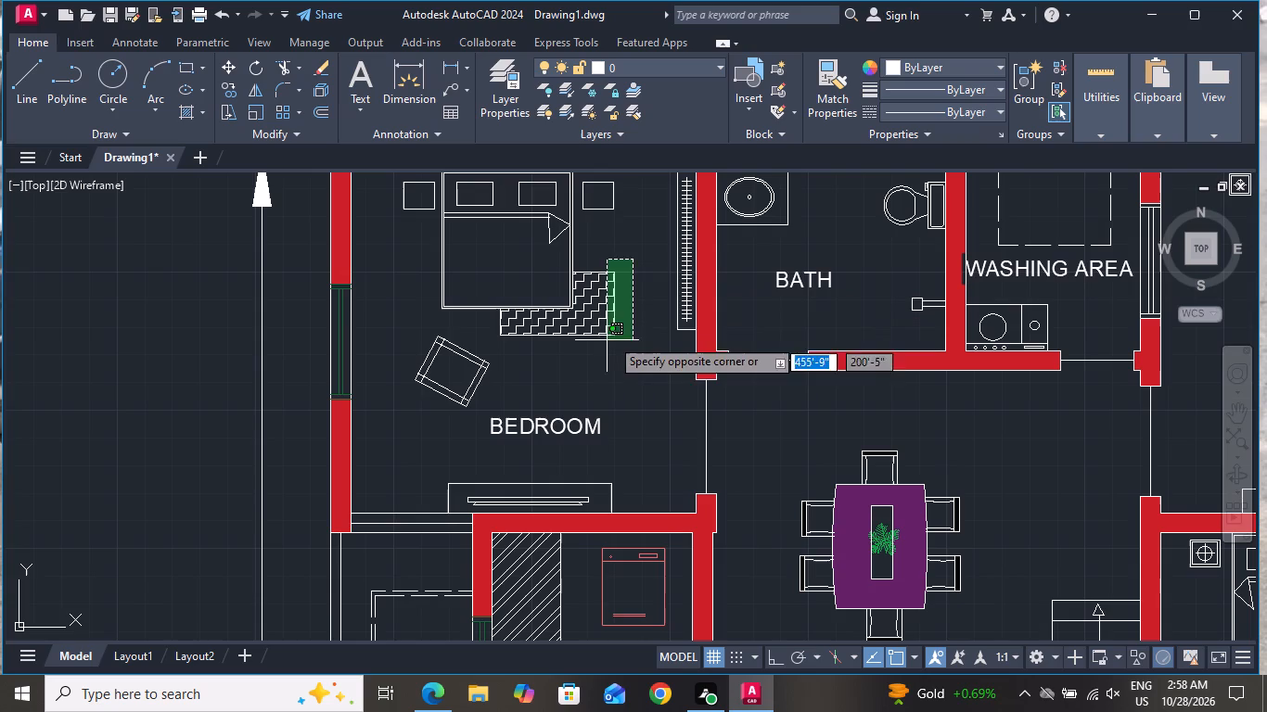
left_click(647, 281)
left_click(581, 299)
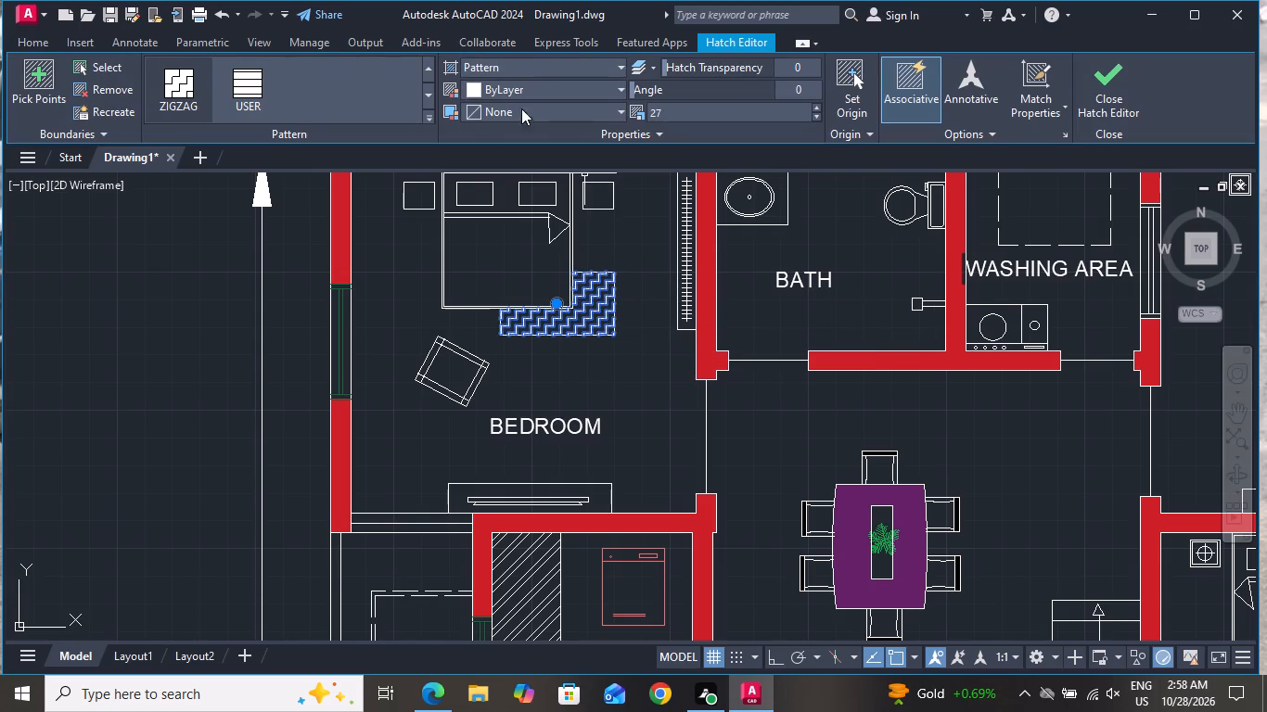
left_click(517, 93)
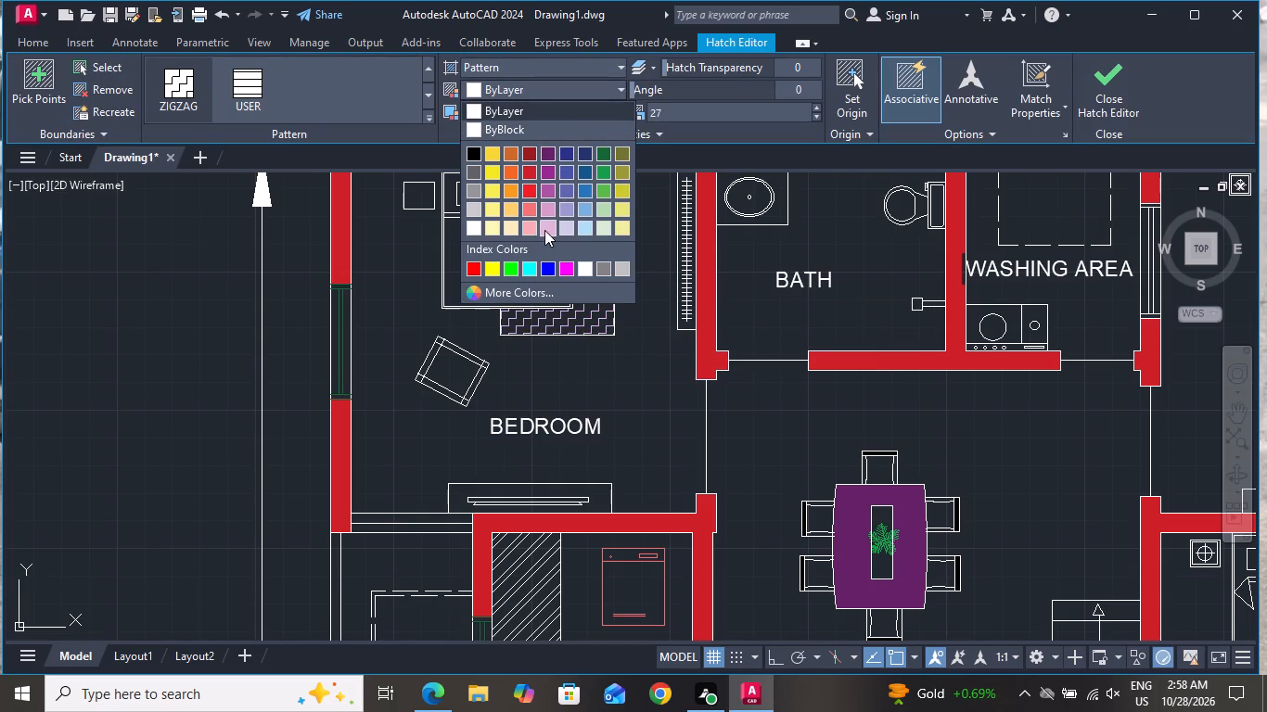
left_click(618, 189)
key("Escape")
Set the colour of the tilted chair in the same bedroom to orange-brown 205,105,40.
scroll(582, 337, "down", 1)
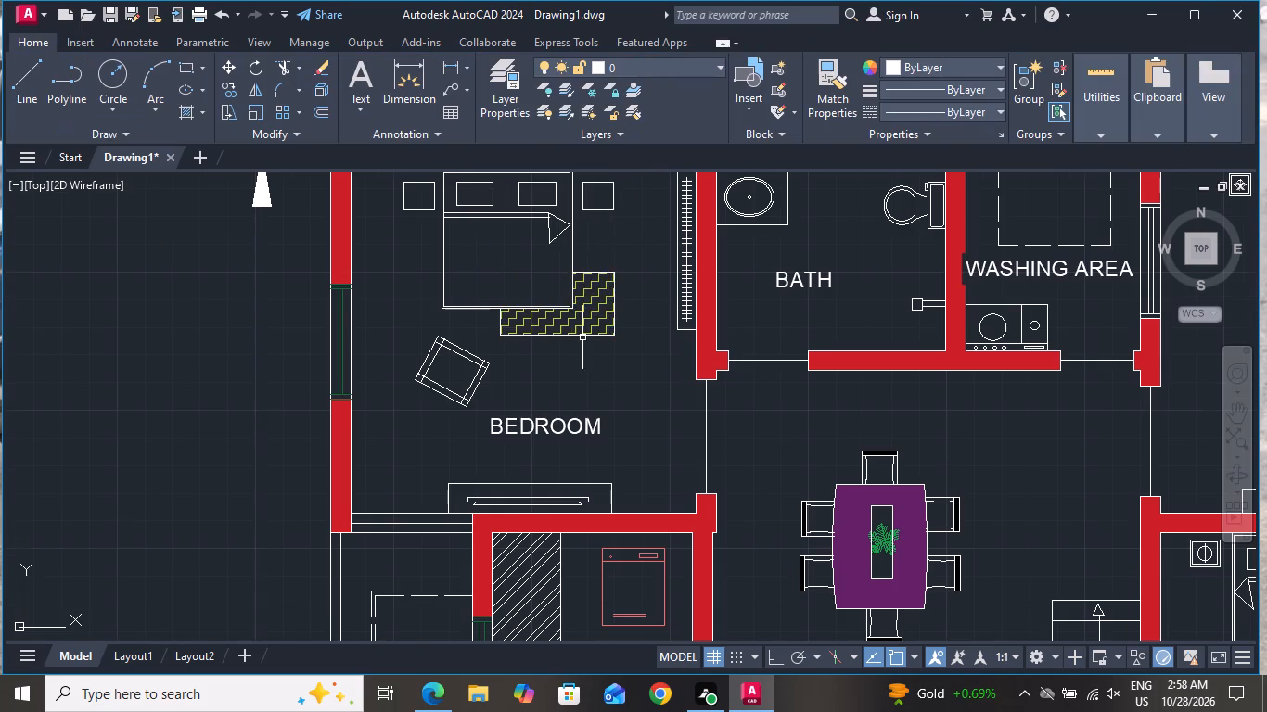
scroll(531, 346, "up", 2)
left_click(525, 342)
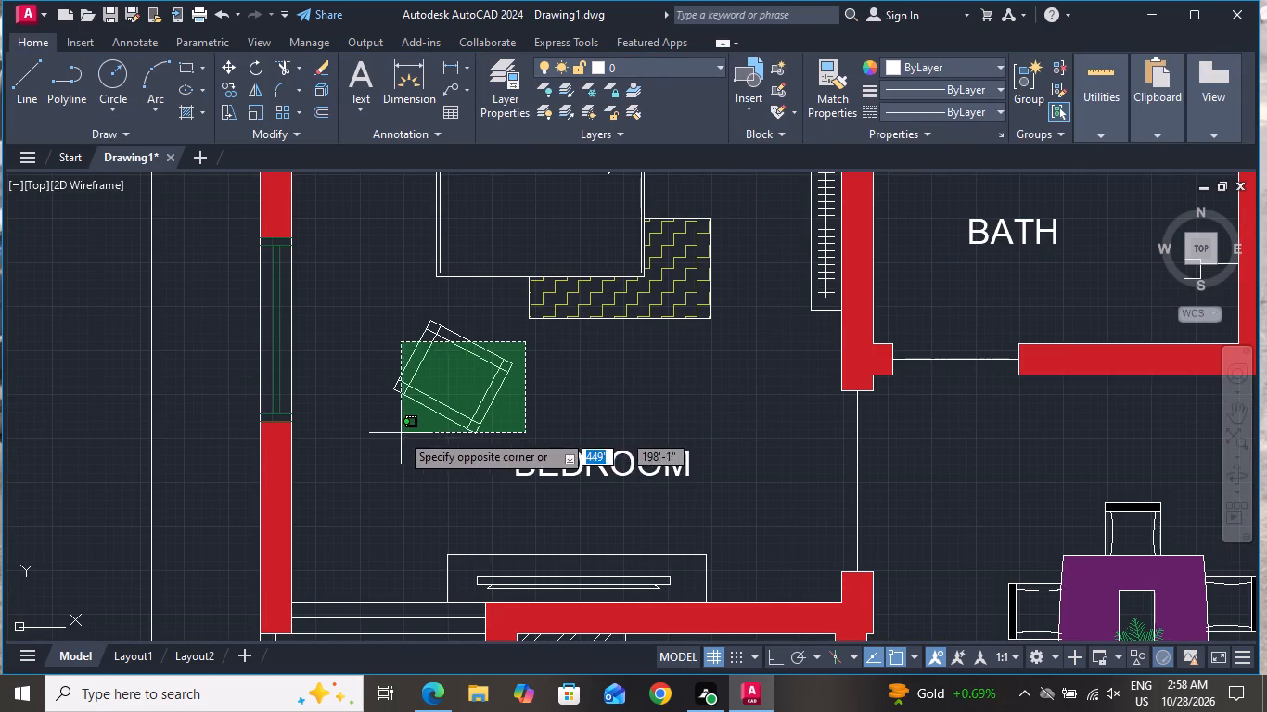
left_click(391, 436)
scroll(441, 311, "up", 3)
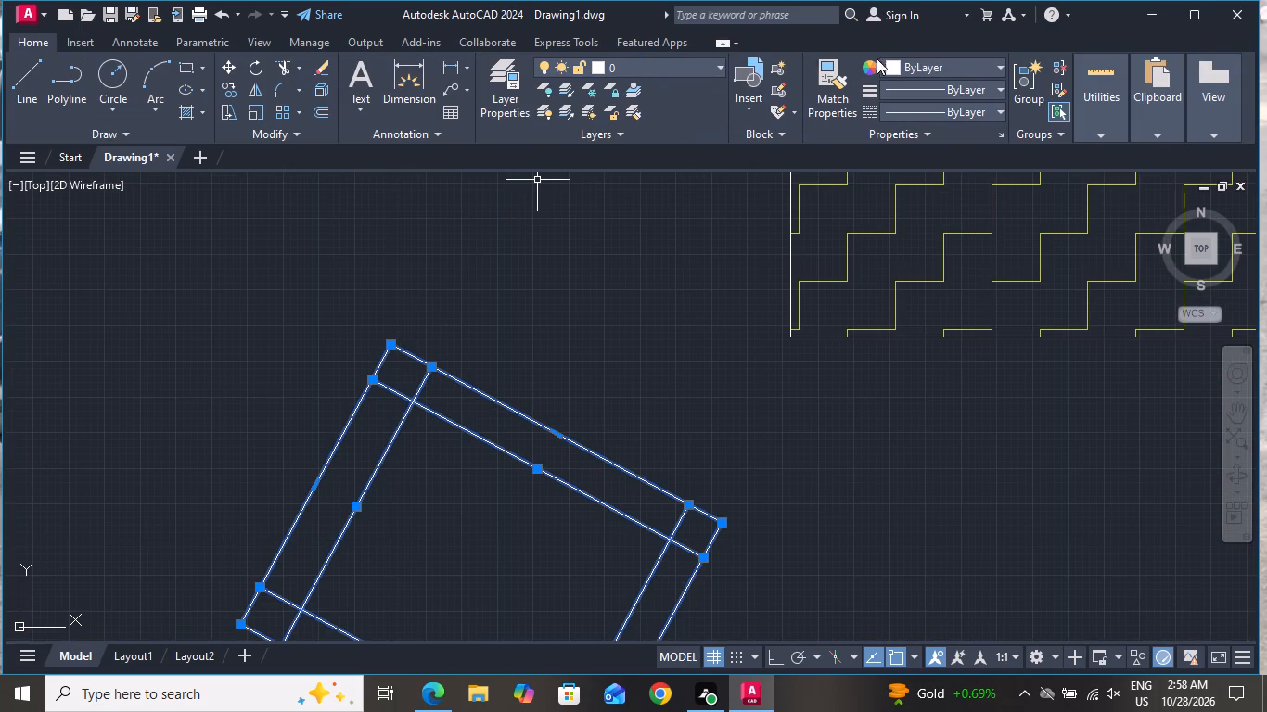
left_click(898, 61)
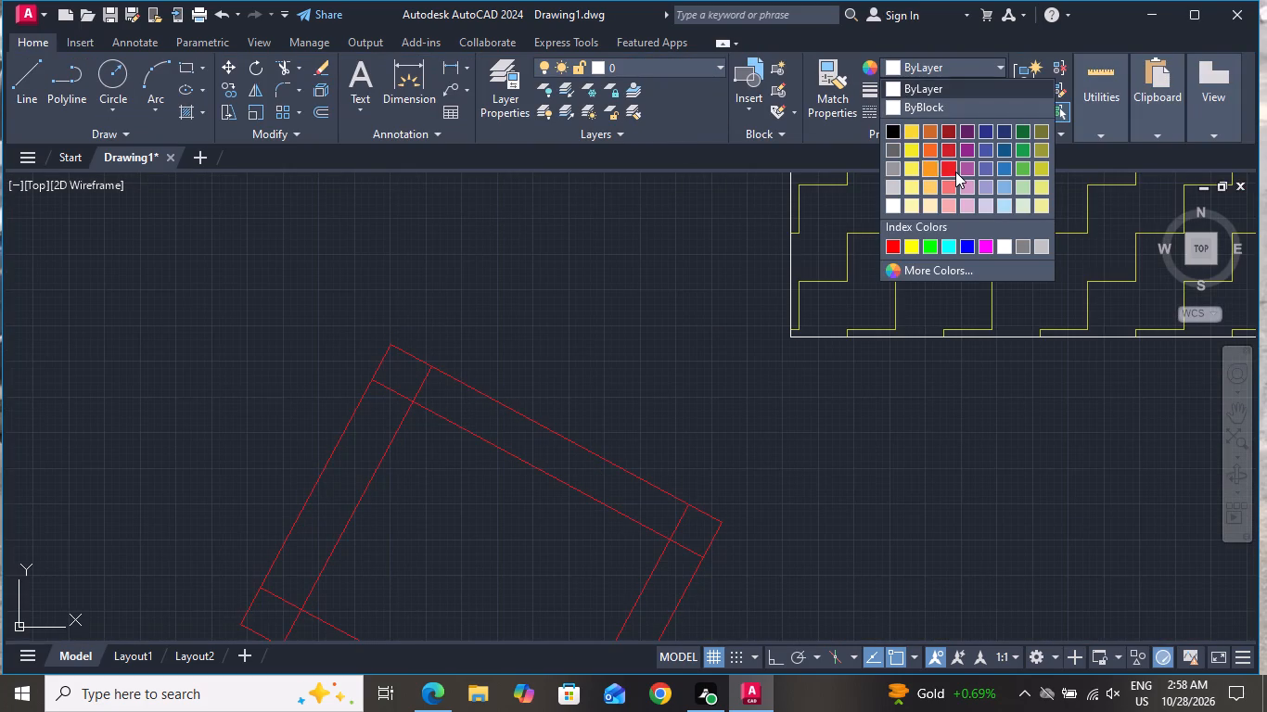
left_click(929, 129)
key("Escape")
Fill both parts of the TV on the wall unit in the bedroom above the kitchen with a solid black hatch.
scroll(505, 264, "down", 2)
scroll(527, 337, "down", 1)
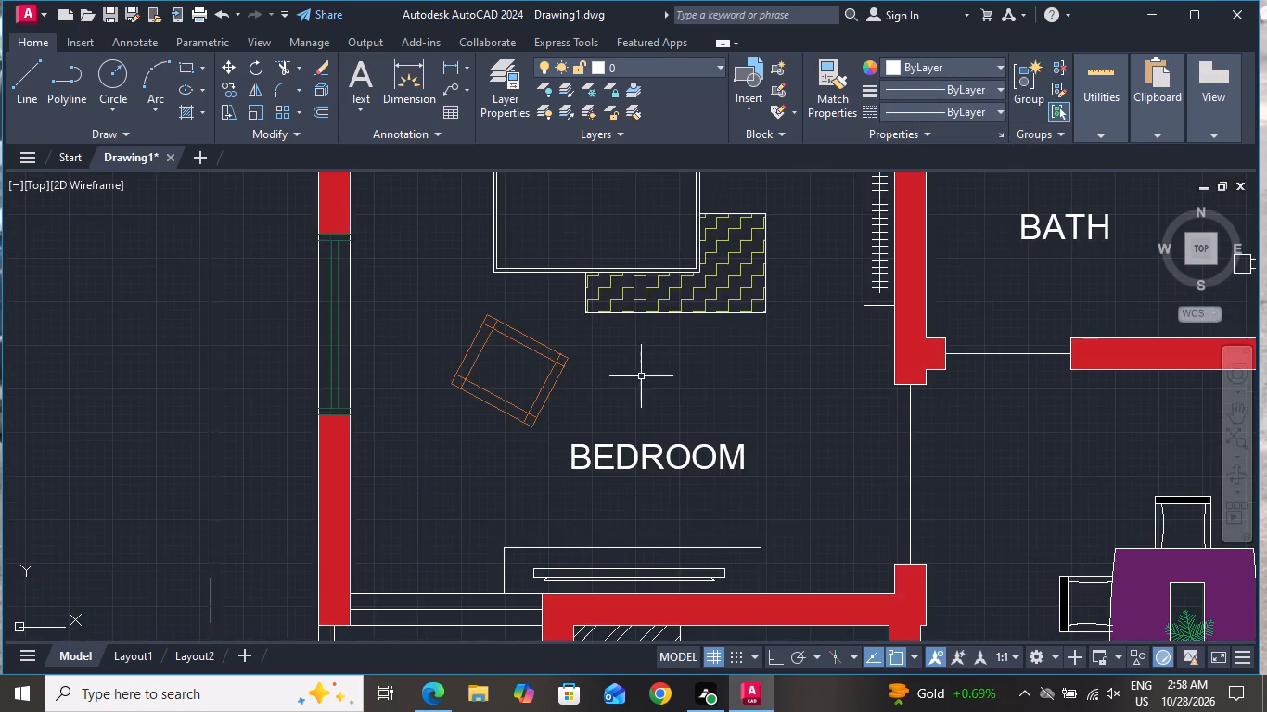
scroll(646, 384, "down", 3)
scroll(677, 491, "down", 1)
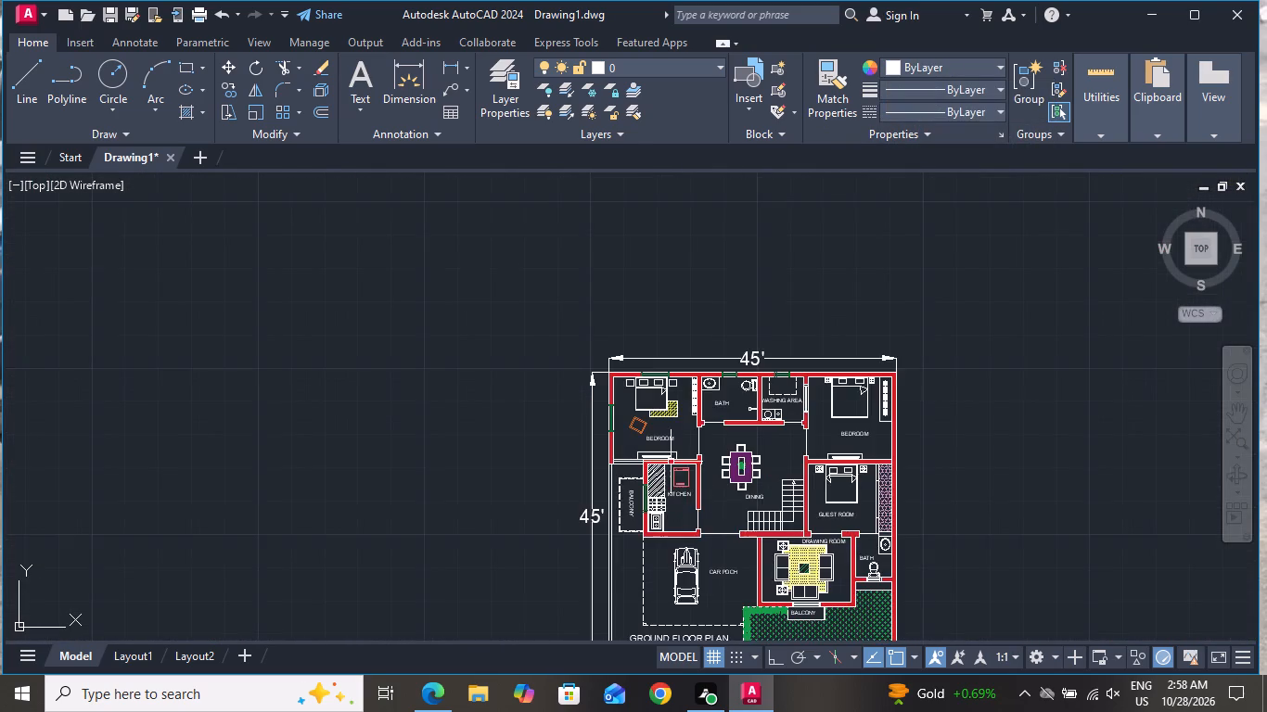
scroll(670, 461, "up", 3)
left_click(189, 107)
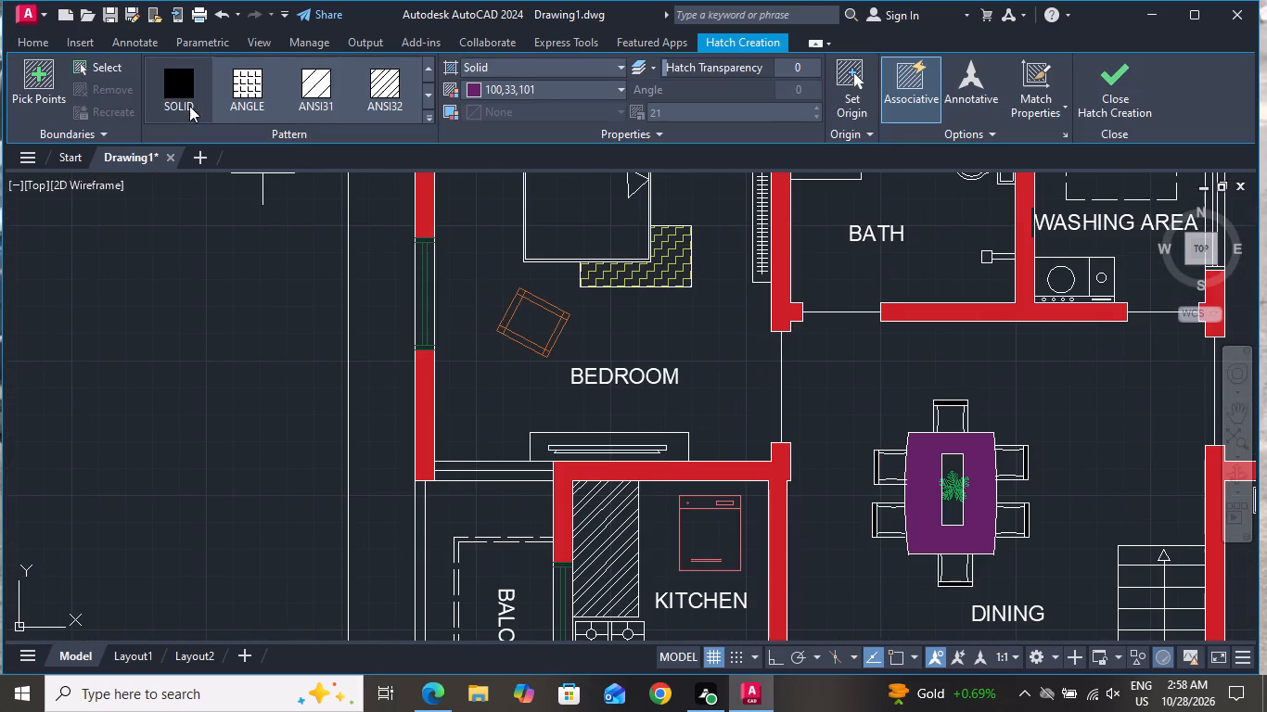
left_click(184, 95)
scroll(610, 455, "up", 3)
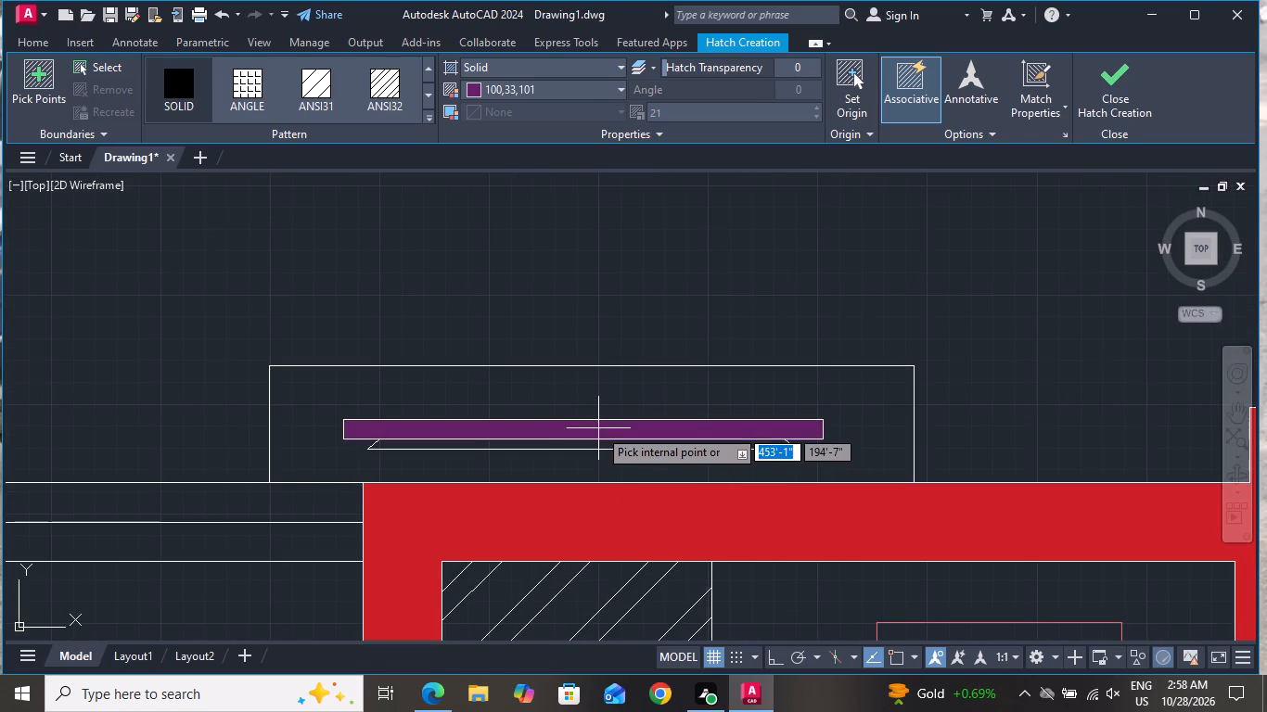
left_click(598, 428)
left_click(604, 447)
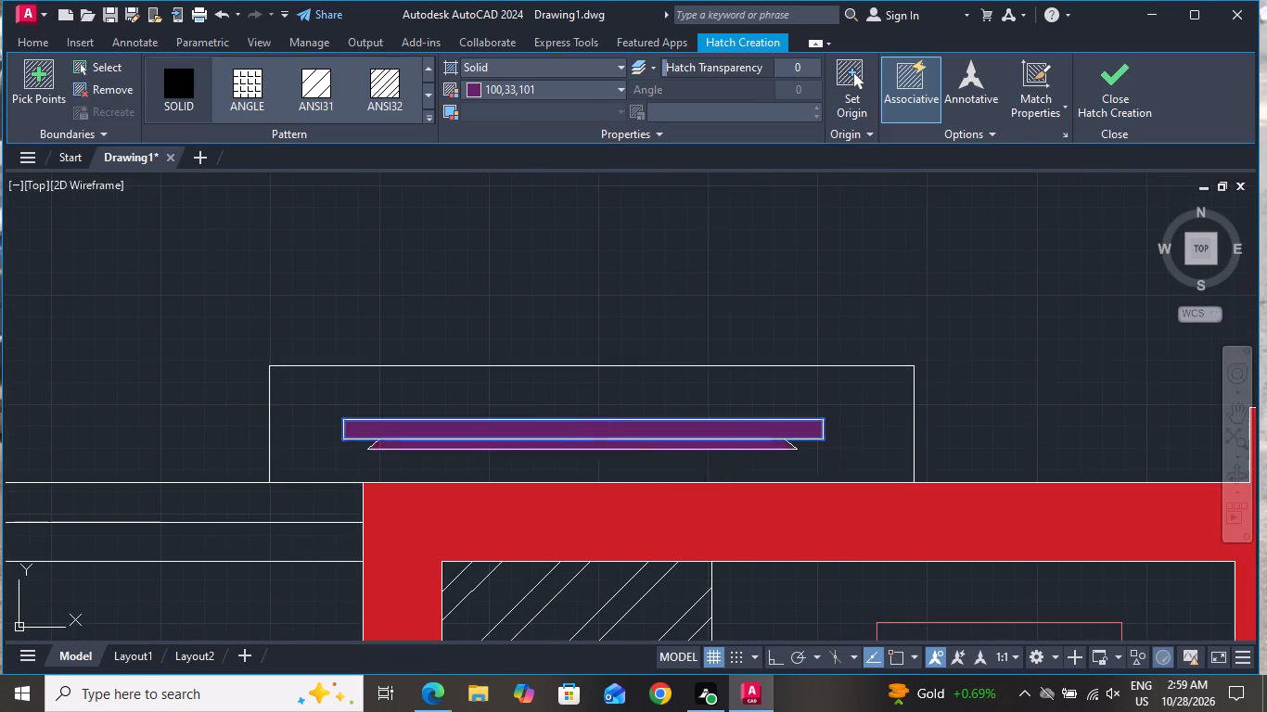
left_click(510, 93)
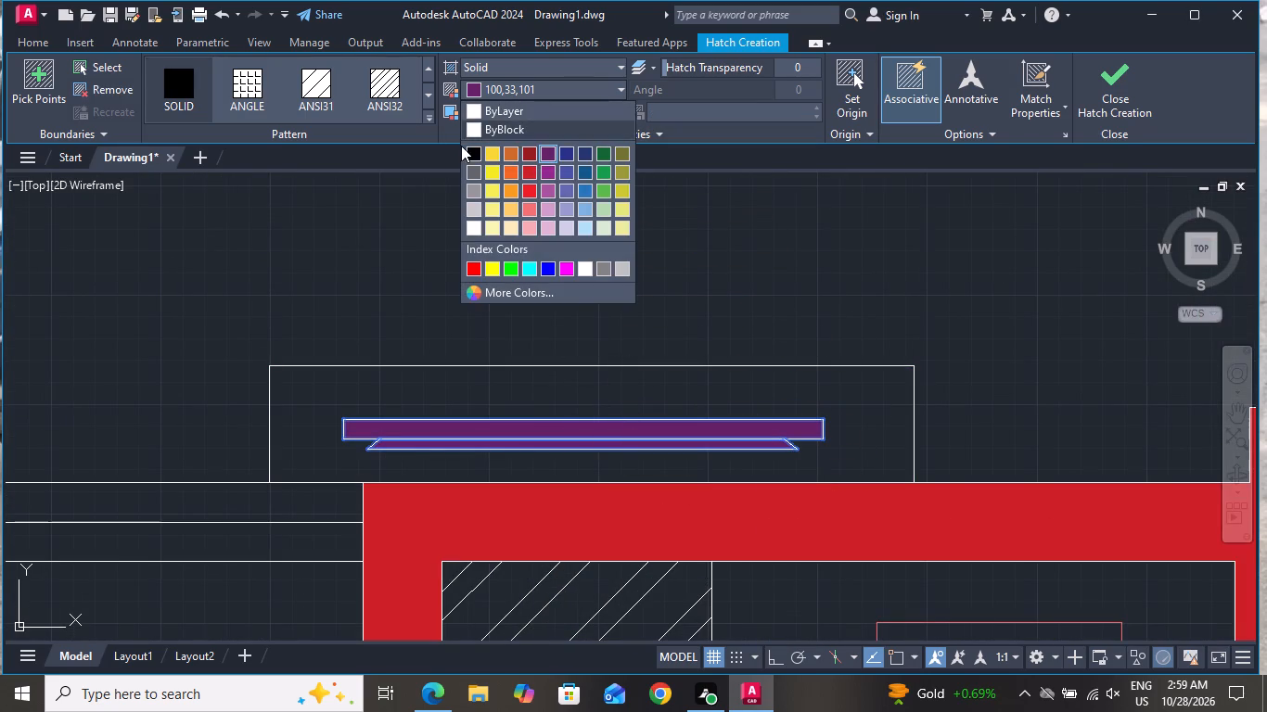
left_click(477, 153)
key("Escape")
Fill both parts of the TV in the bedroom above the guest room with a solid 0,0,0 black hatch.
scroll(430, 287, "down", 2)
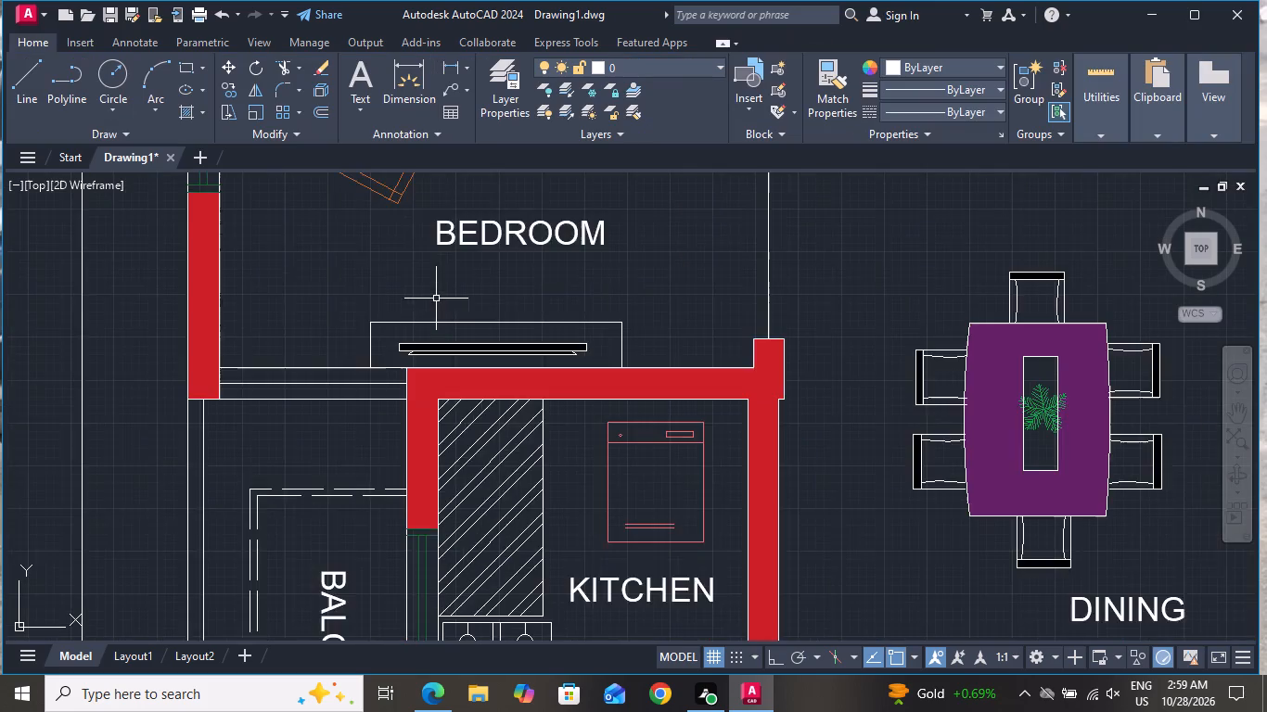
scroll(445, 335, "down", 2)
scroll(634, 421, "down", 1)
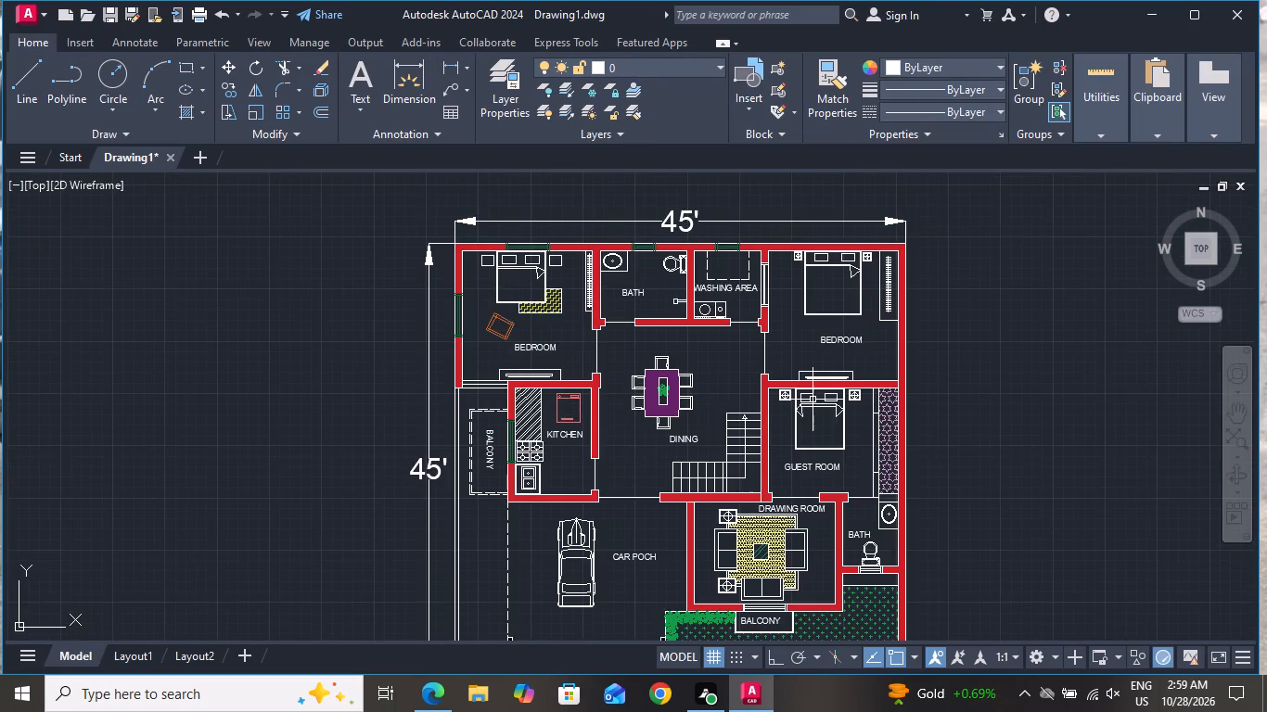
scroll(846, 389, "up", 4)
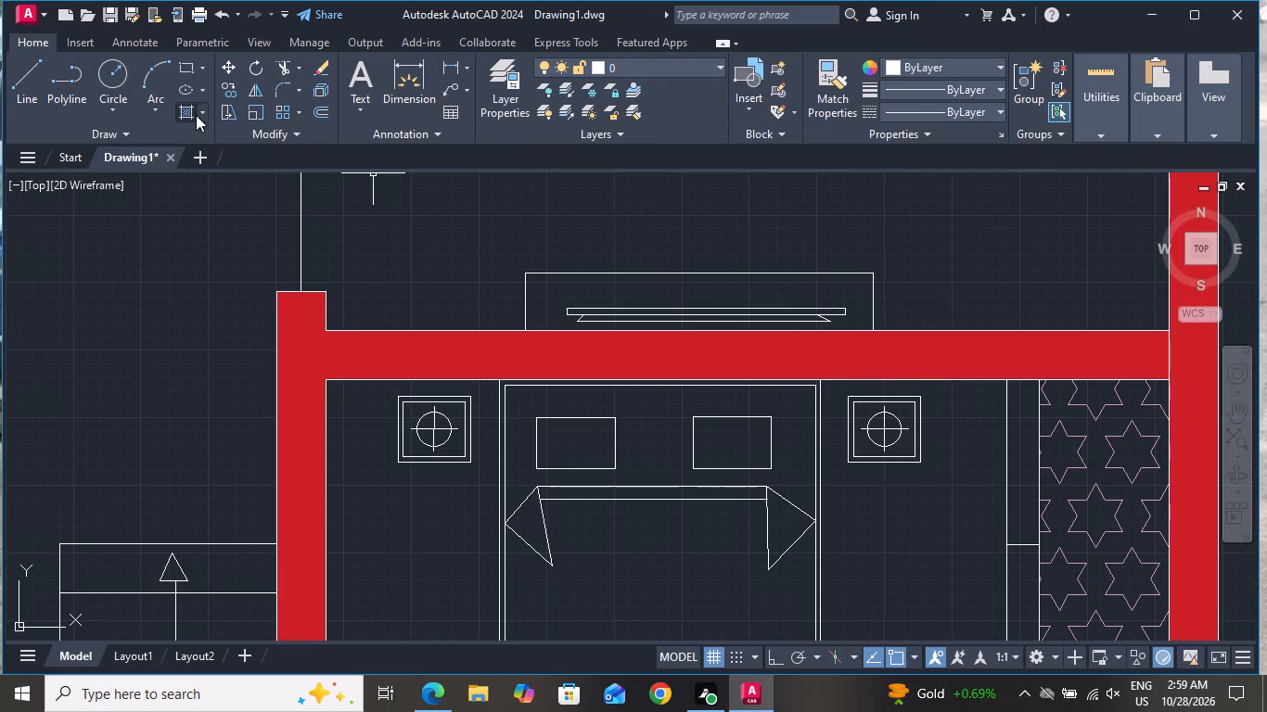
left_click(191, 114)
left_click(172, 91)
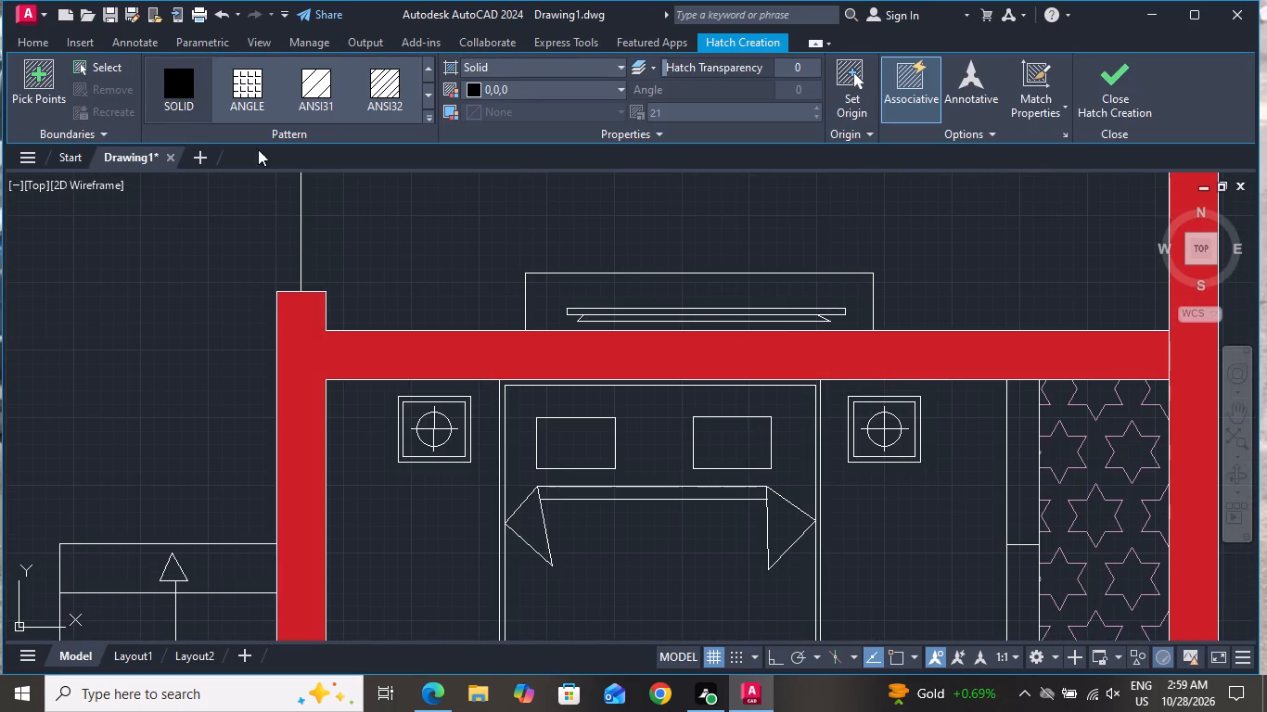
scroll(721, 339, "up", 2)
left_click(710, 275)
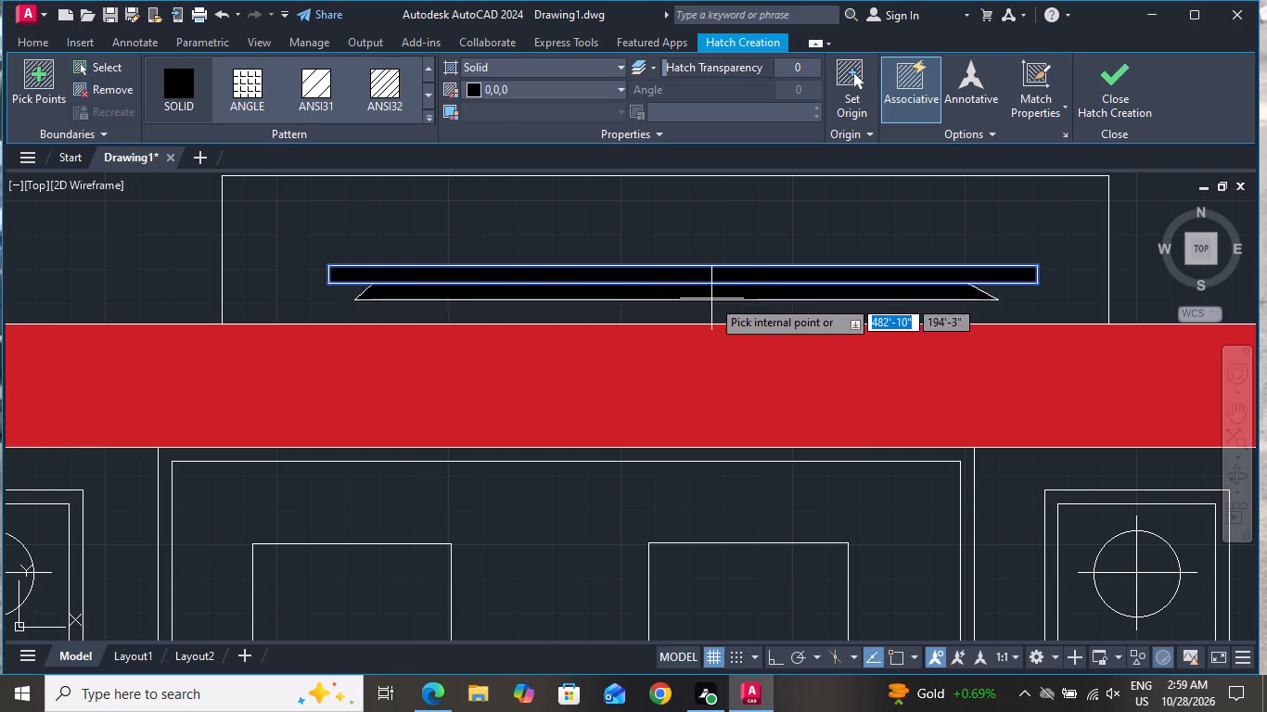
left_click(711, 299)
scroll(496, 303, "down", 5)
scroll(556, 375, "down", 2)
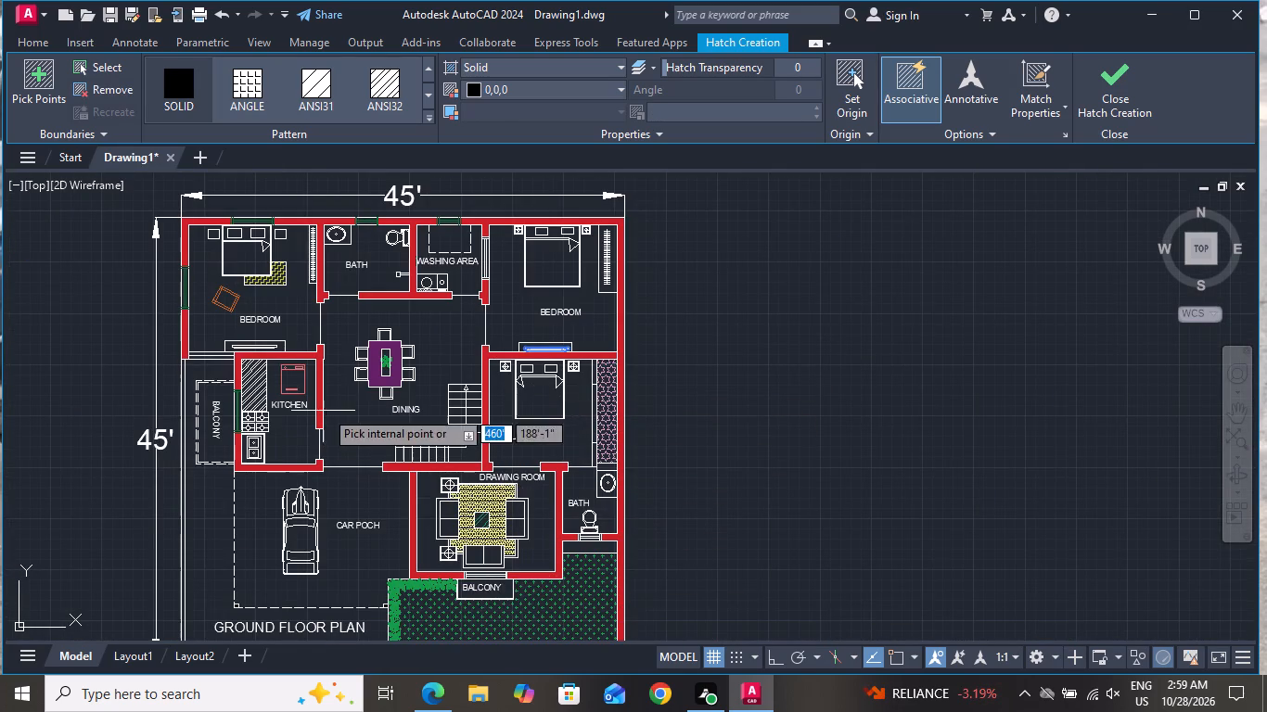
right_click(330, 344)
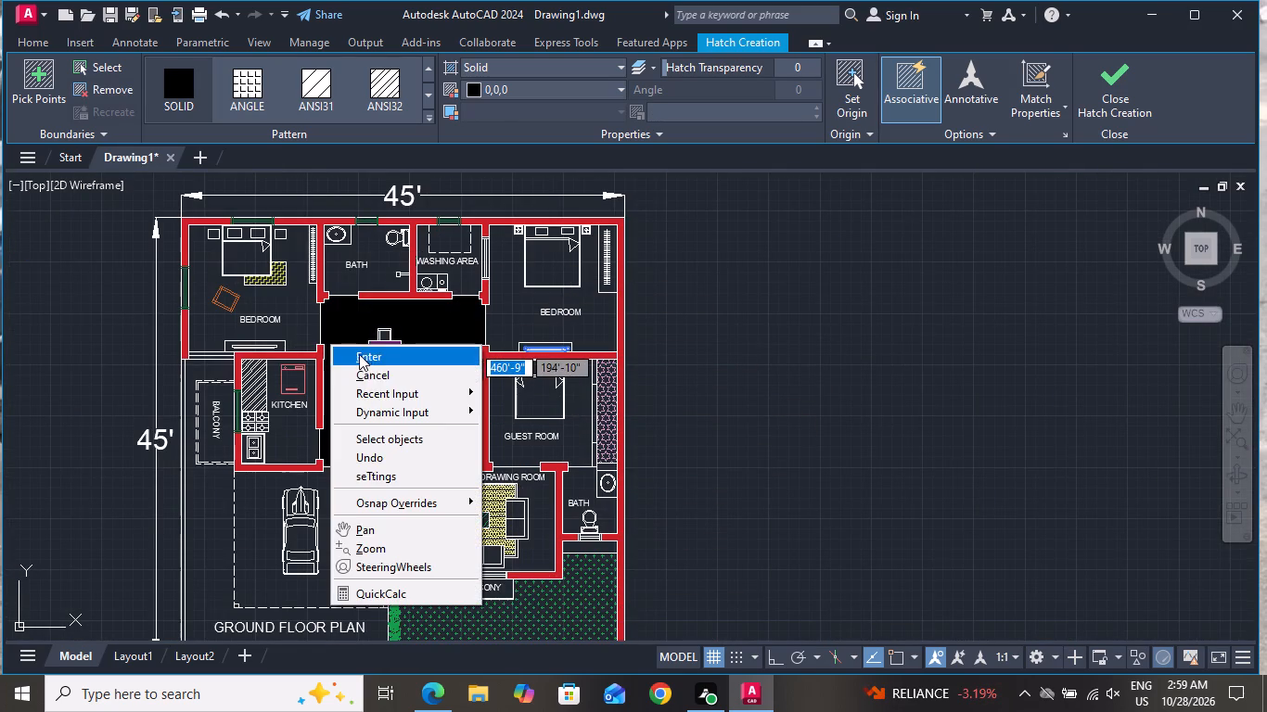
left_click(370, 371)
Save the drawing as Drawing9 in the AKSHA folder inside New folder on the C: drive.
scroll(397, 359, "down", 1)
scroll(351, 332, "up", 2)
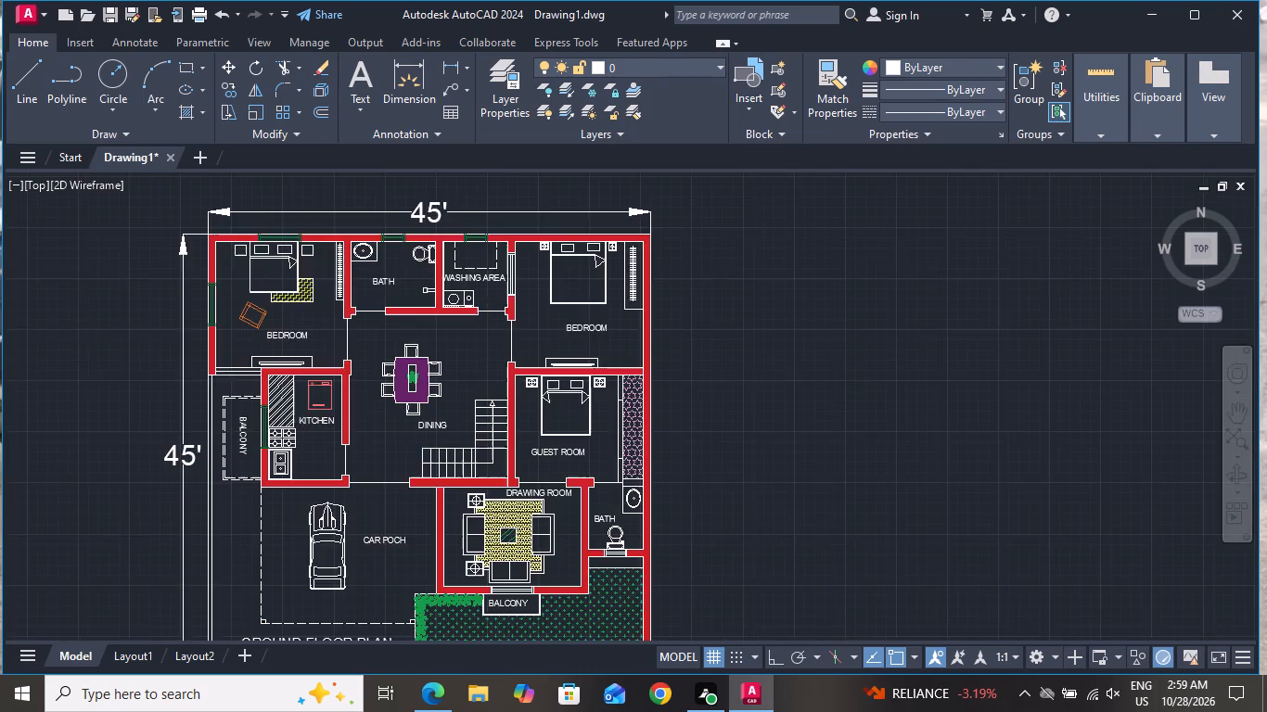
scroll(389, 347, "down", 1)
key("ctrl+s")
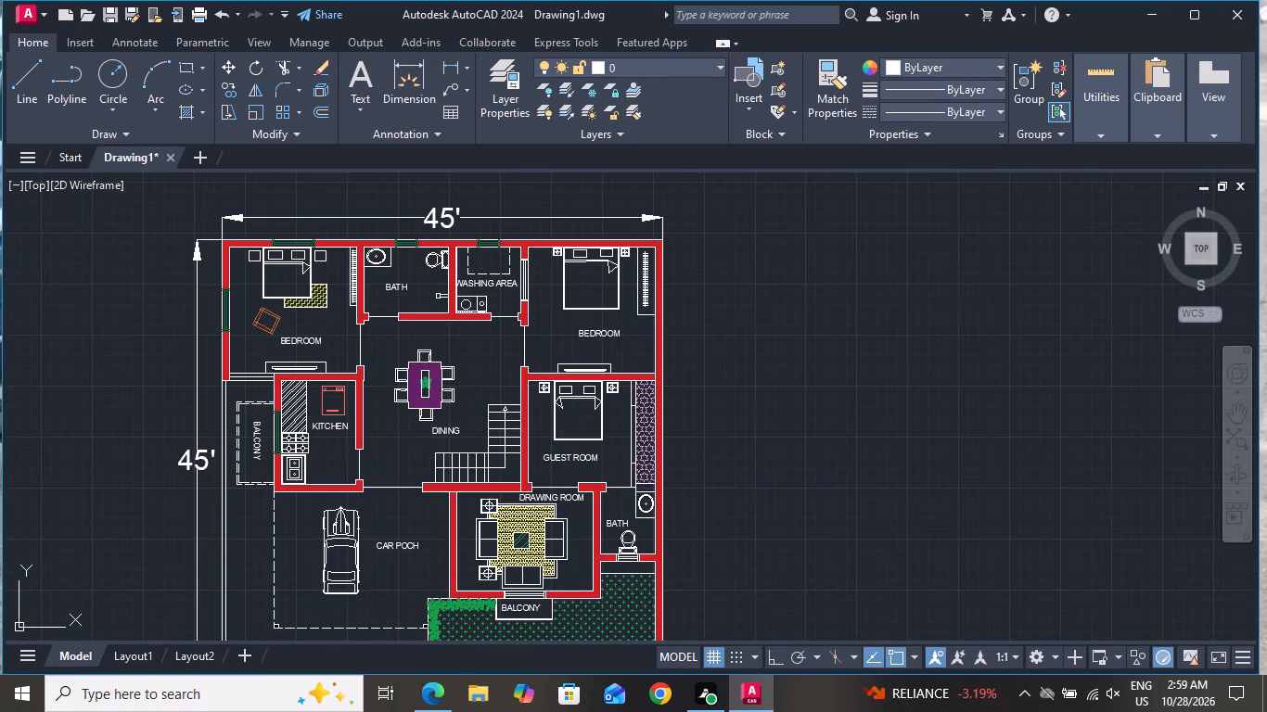
double_click(369, 283)
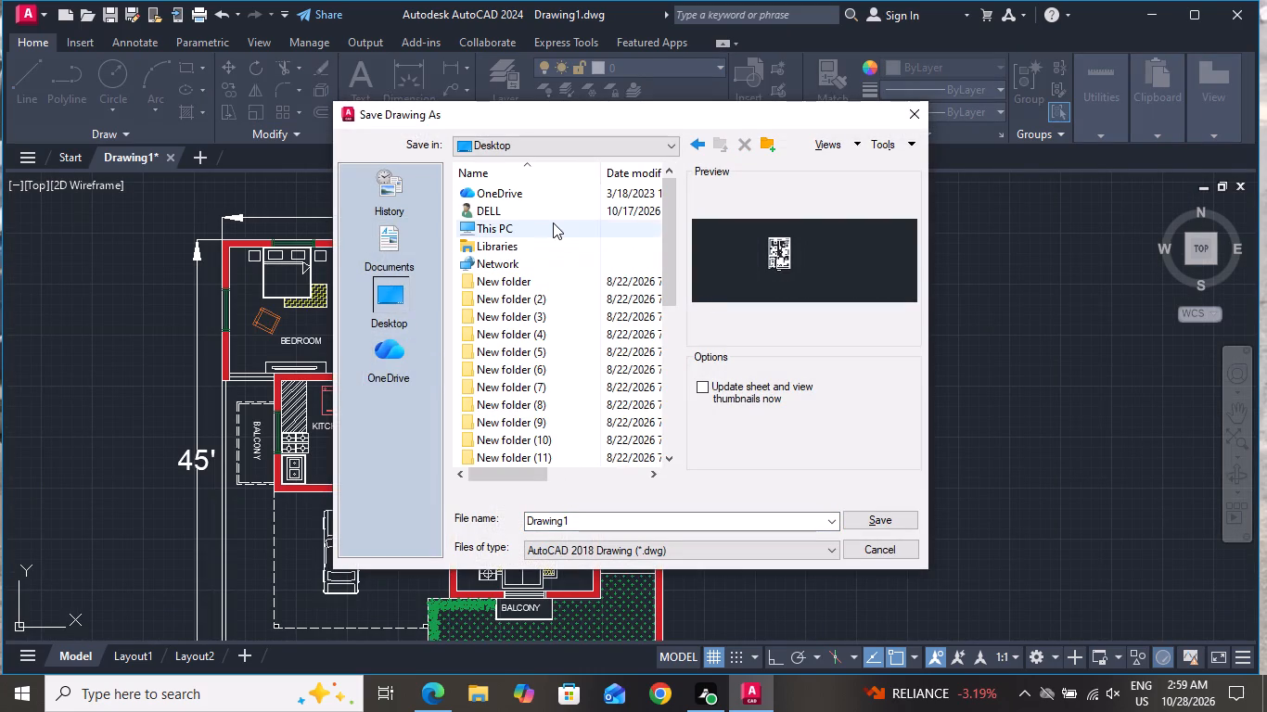
double_click(553, 222)
double_click(538, 364)
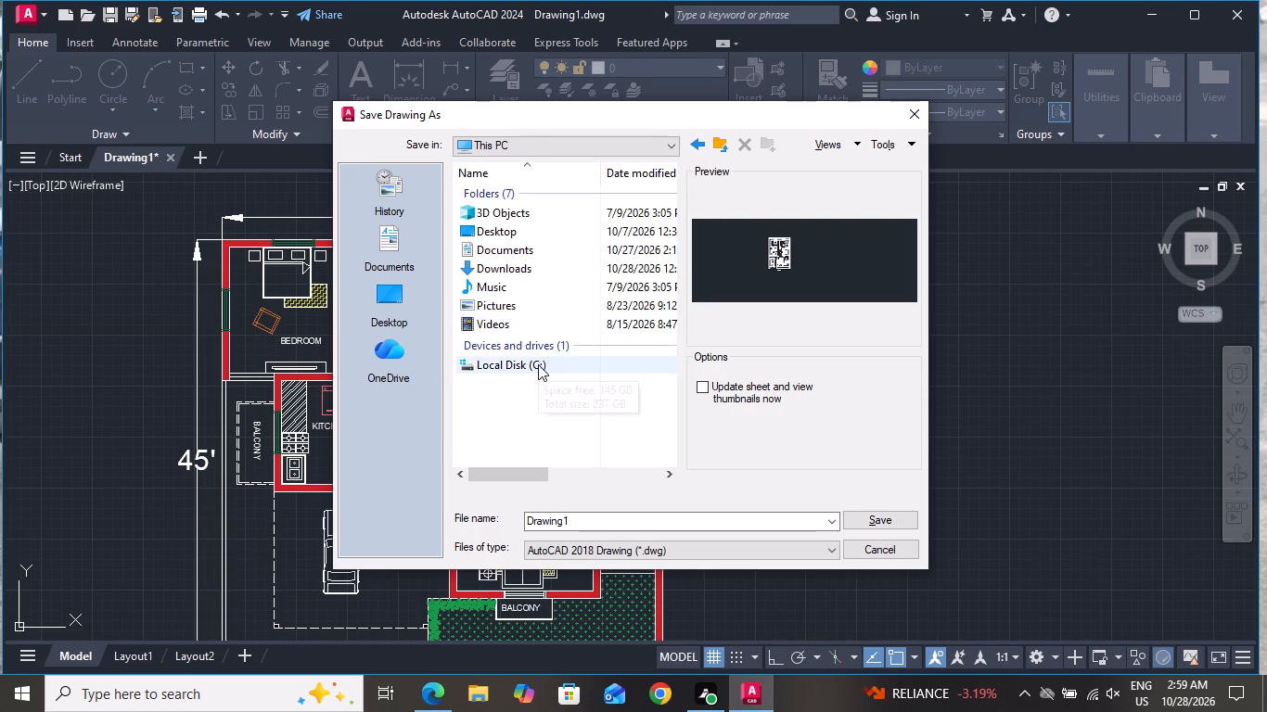
double_click(545, 289)
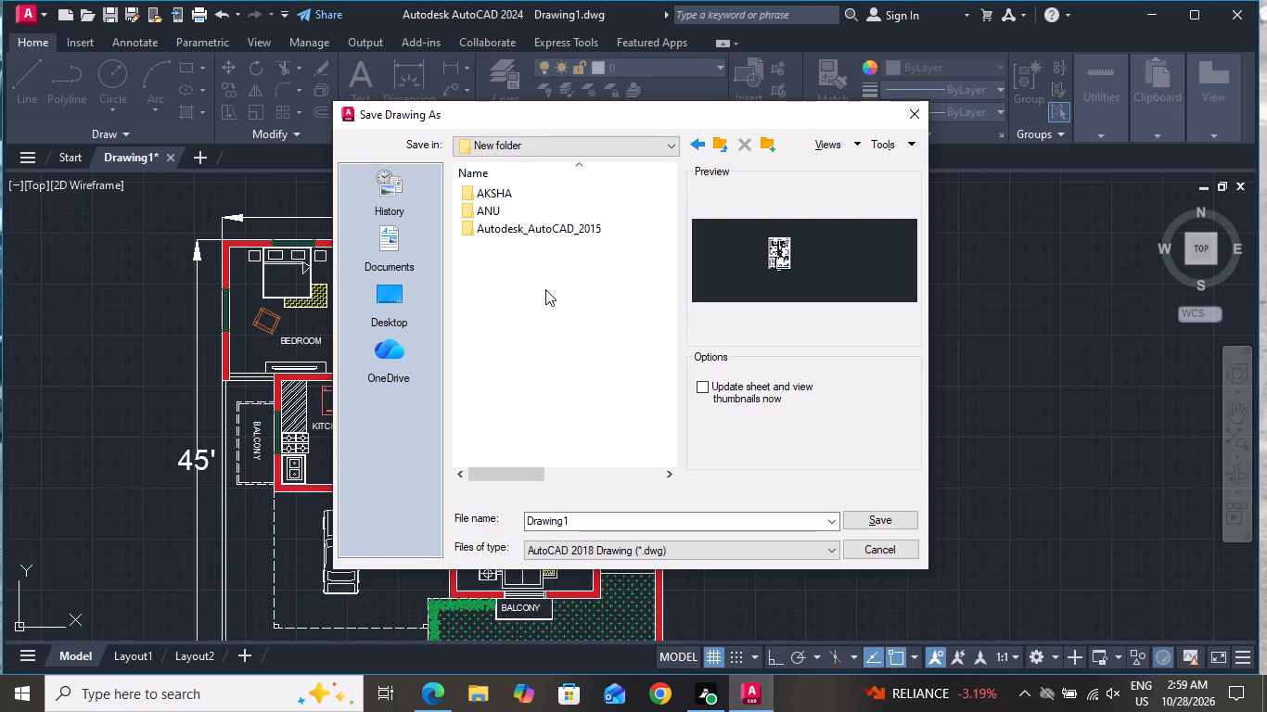
double_click(545, 194)
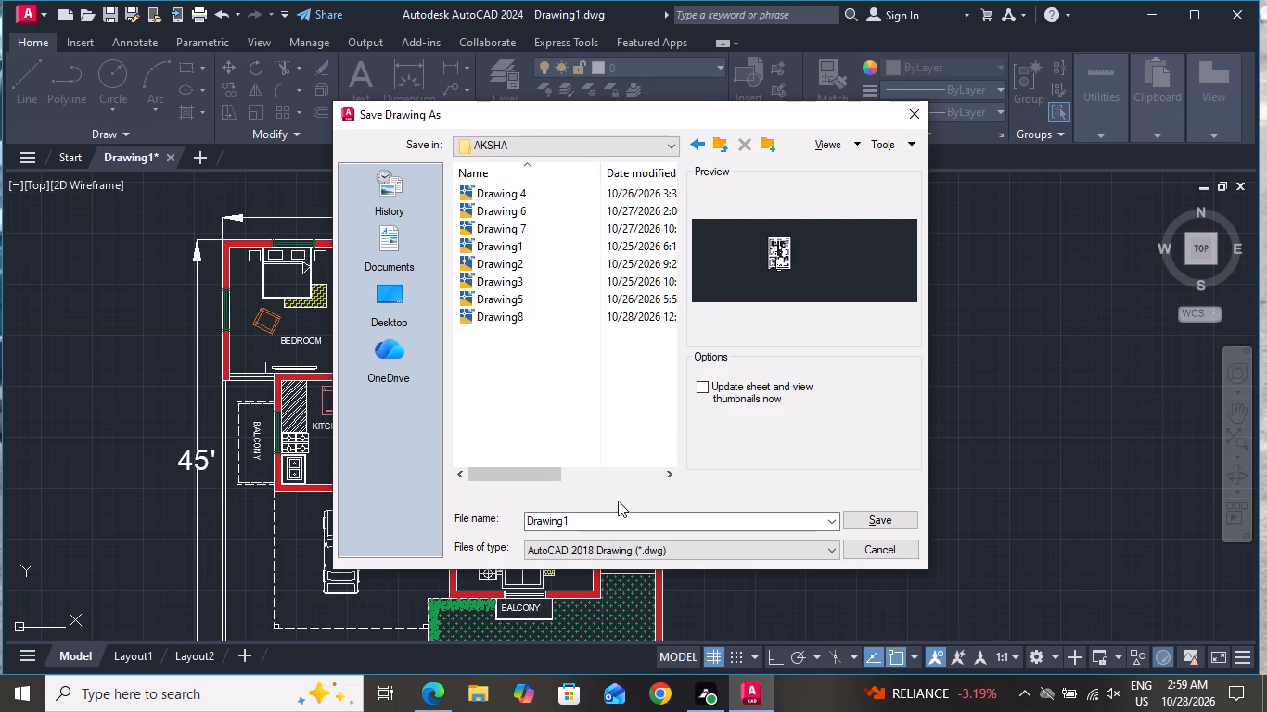
left_click(598, 516)
left_click(598, 516)
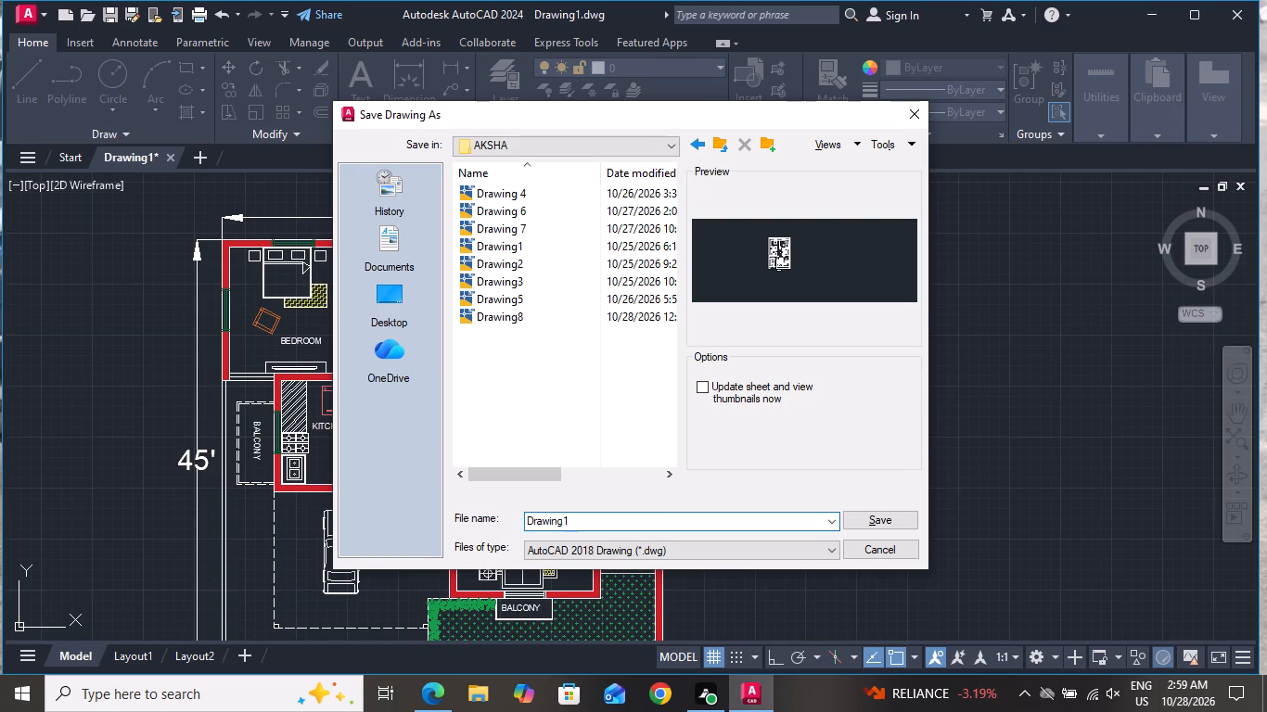
key("BackSpace")
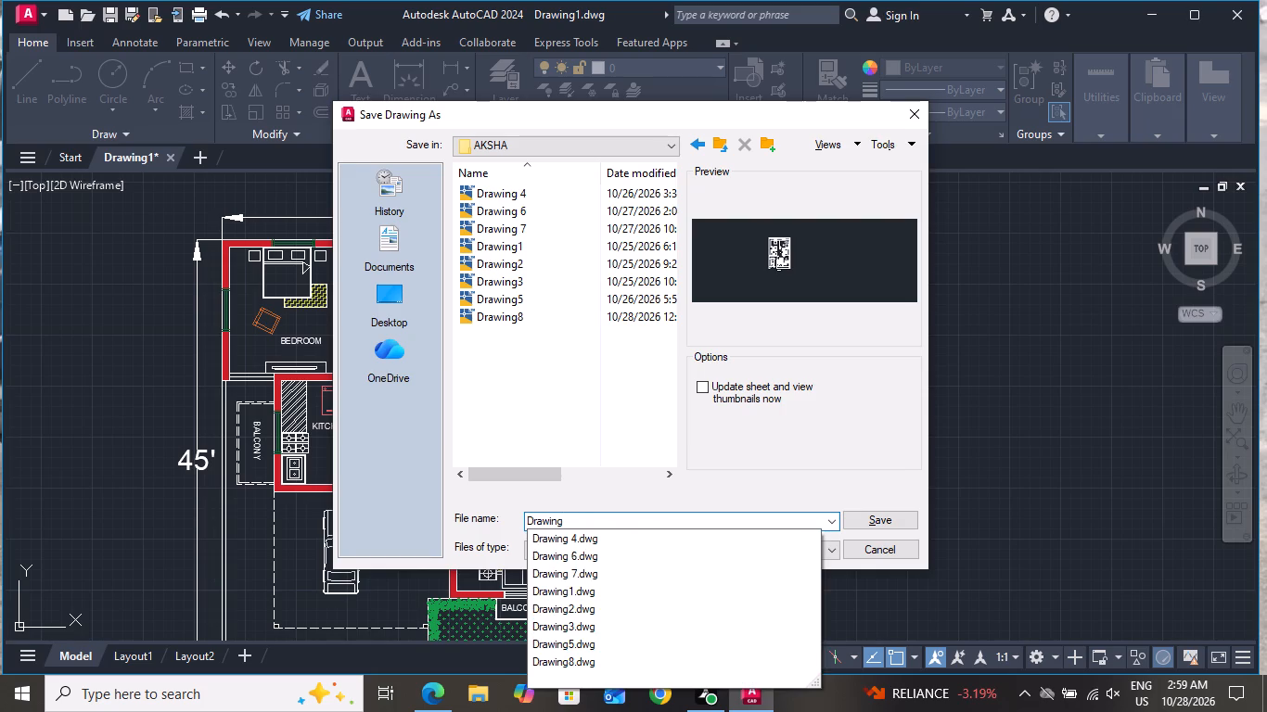
key("9")
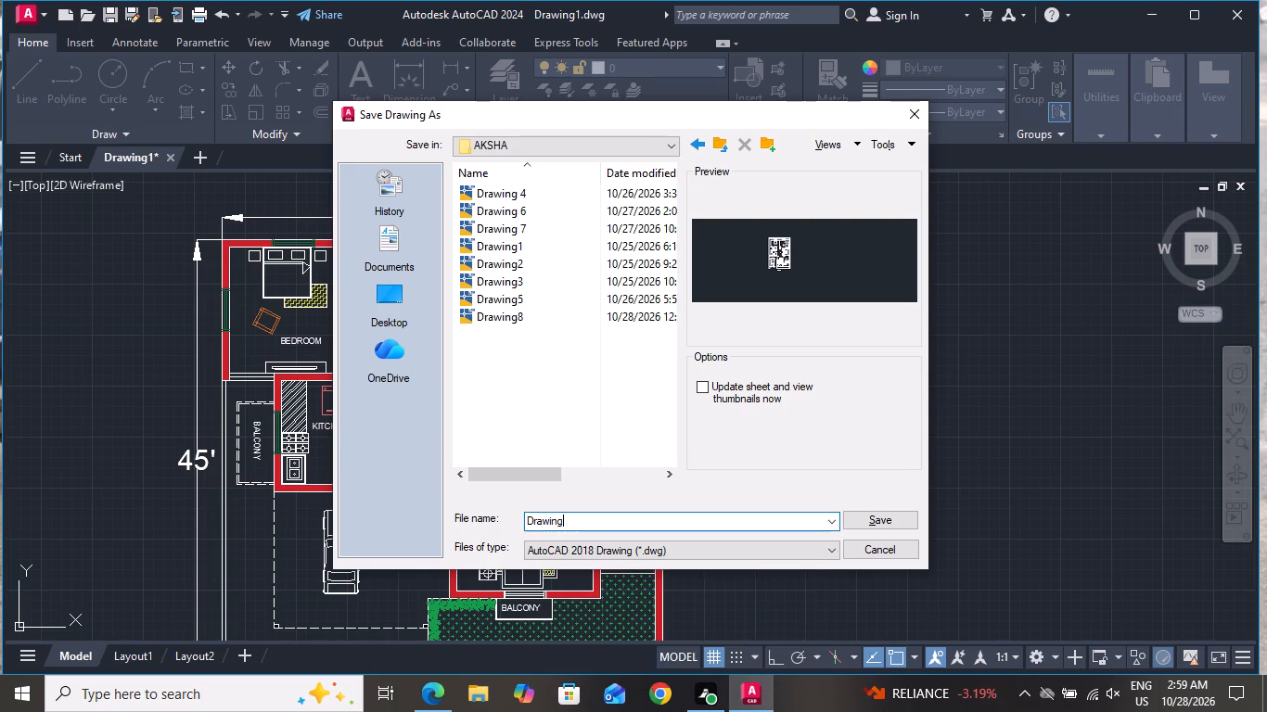
double_click(856, 523)
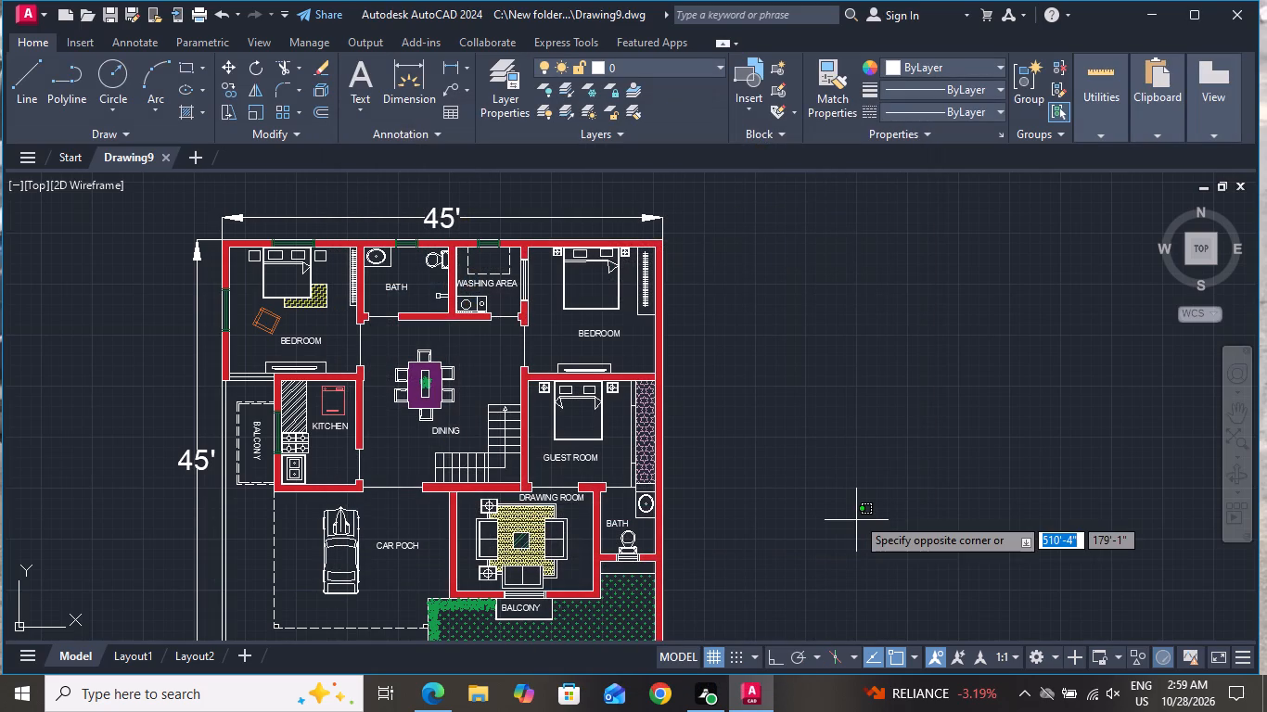
Turn off the log file with the LOGFILEOFF command.
type("LOG")
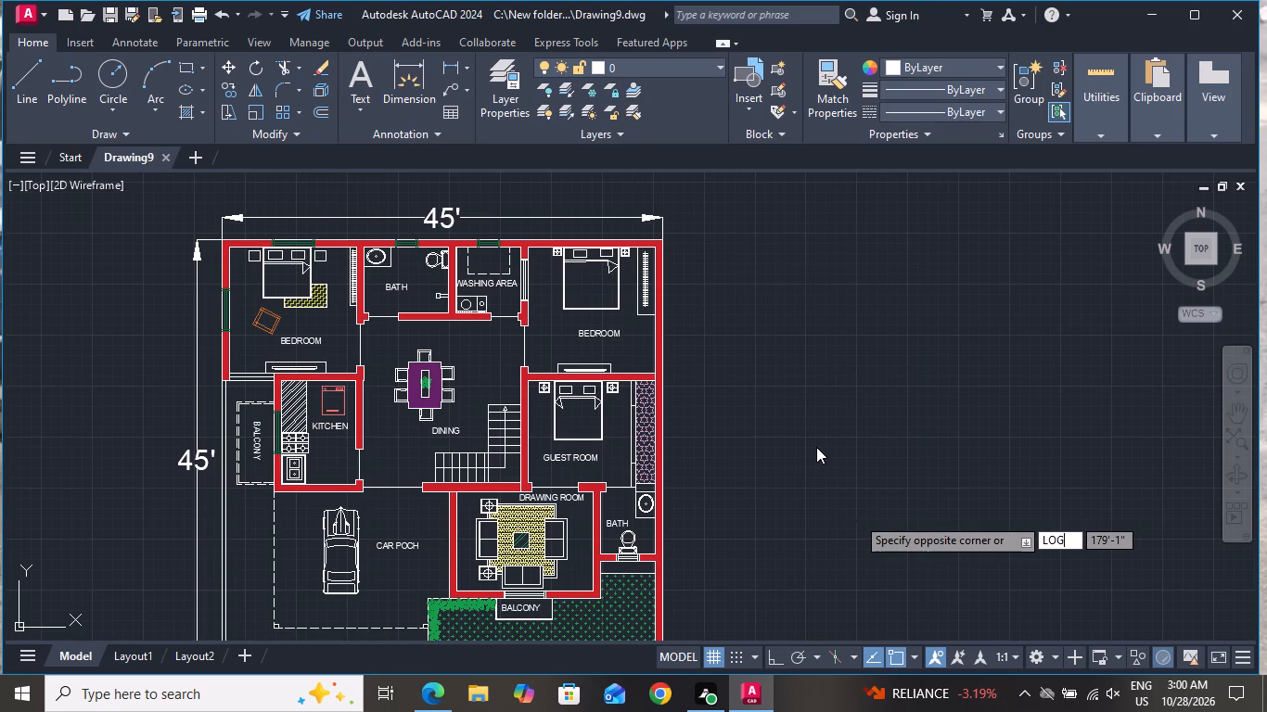
key("Escape")
type("LO")
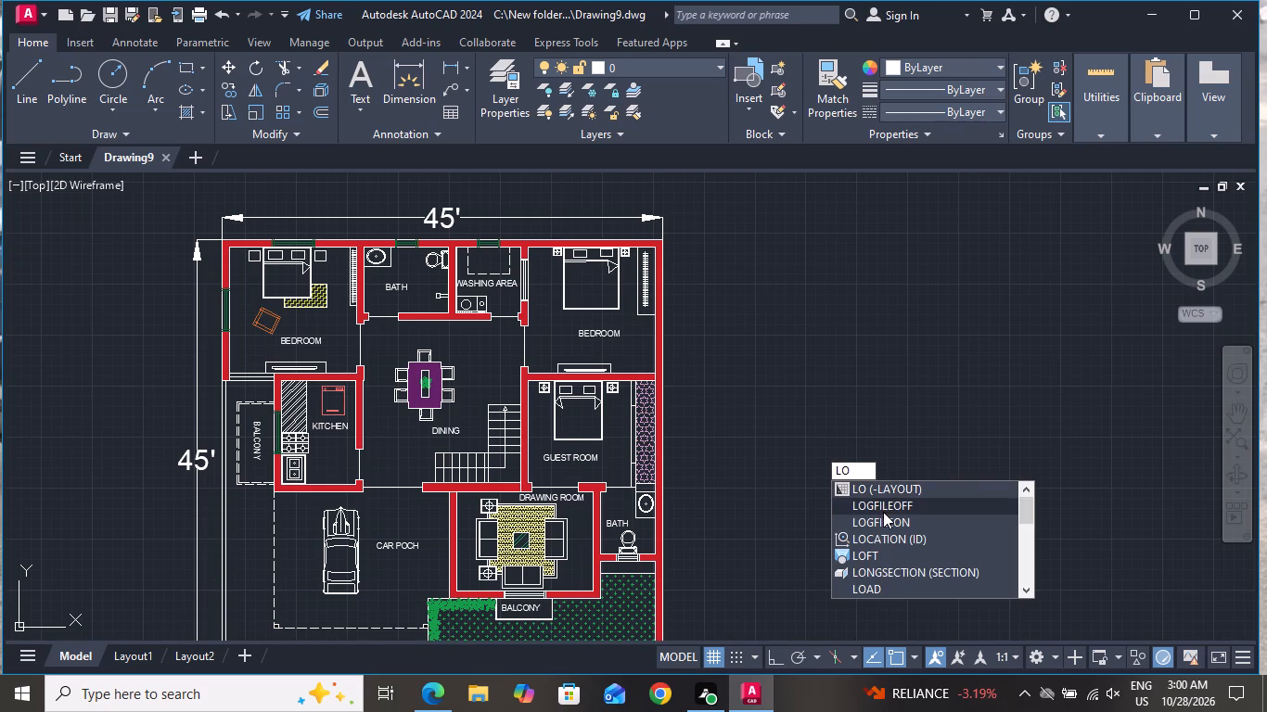
left_click(885, 509)
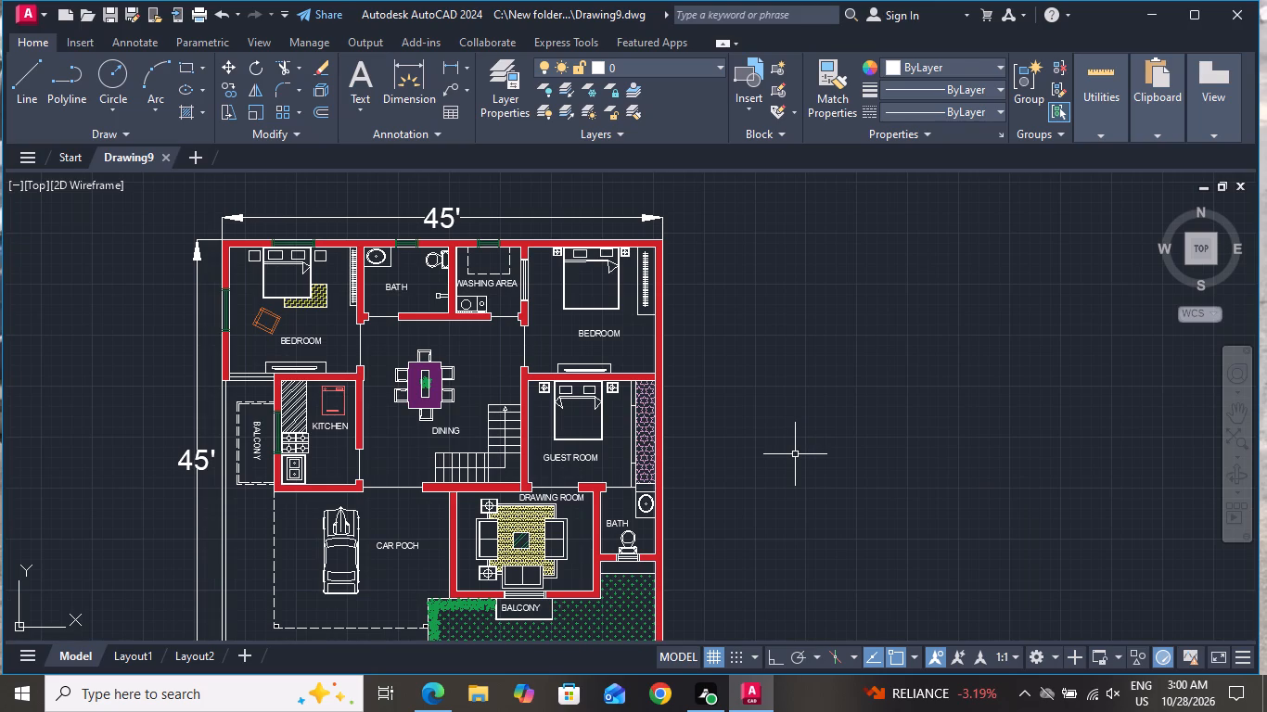
Set up a plot using the previous plot's settings, with a plot window enclosing the whole ground floor plan and its 45' dimensions.
key("ctrl+p")
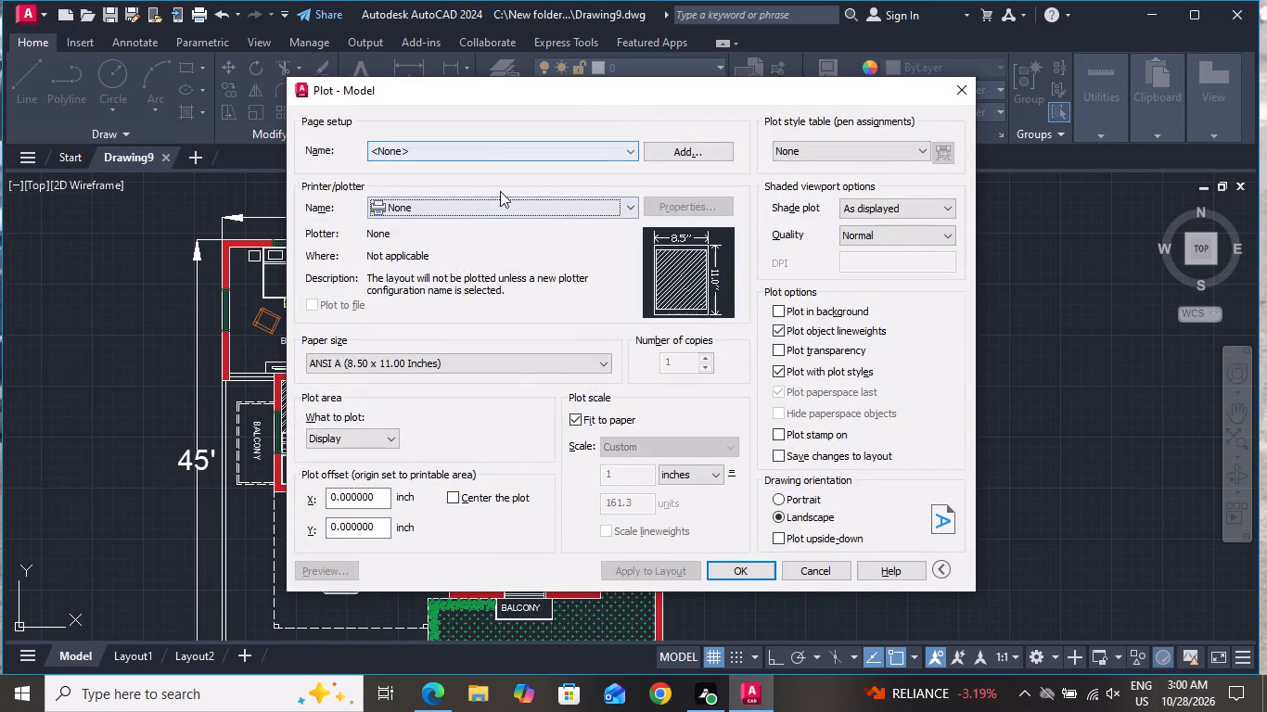
left_click(498, 156)
left_click(491, 177)
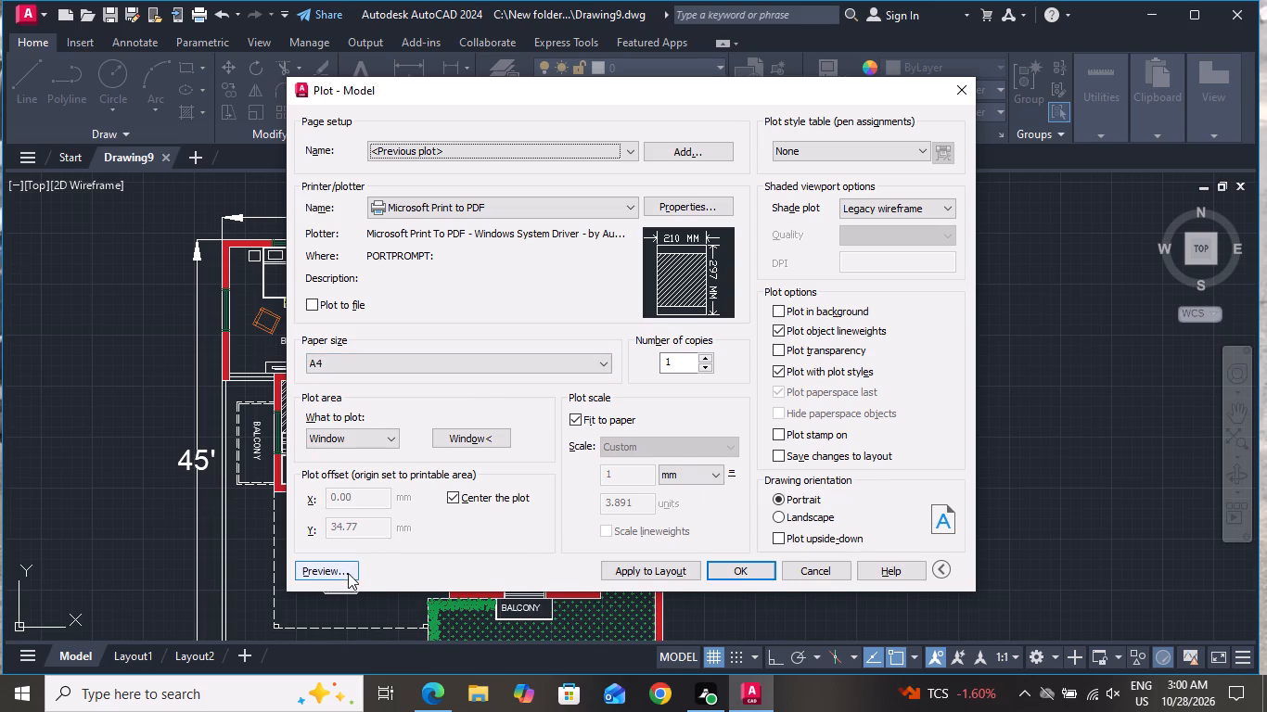
left_click(488, 440)
scroll(623, 393, "down", 2)
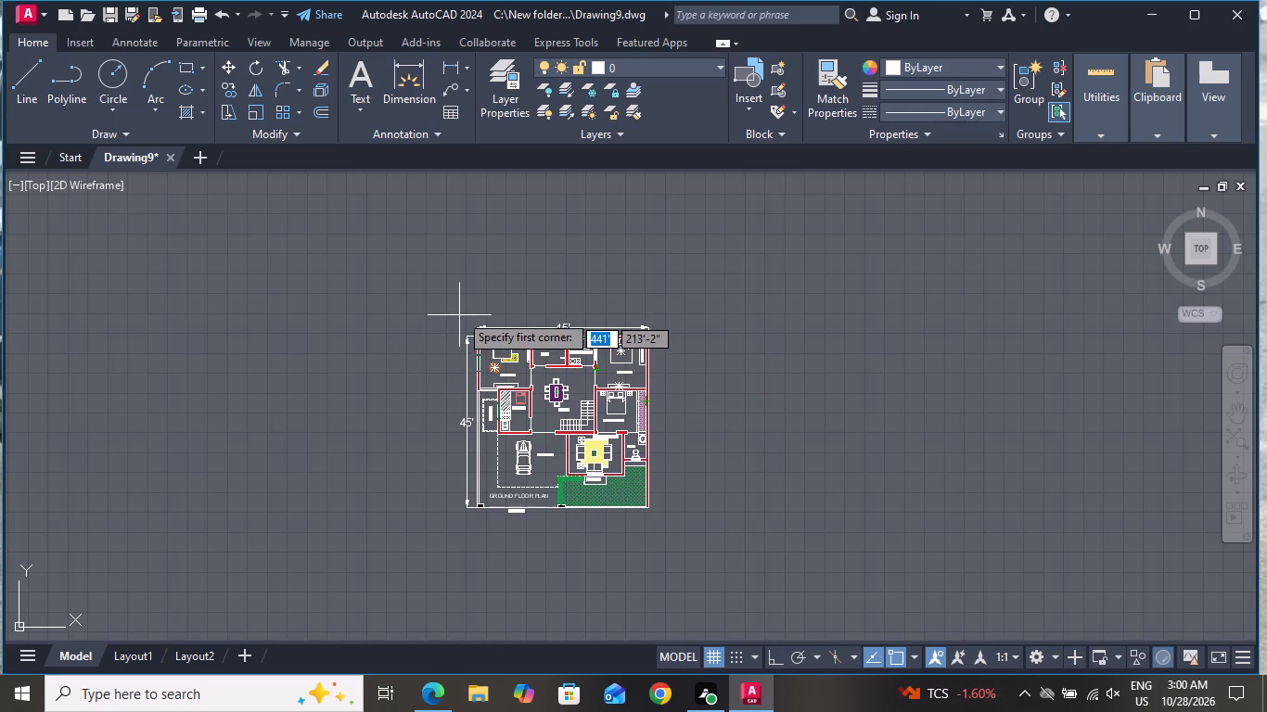
left_click_drag(459, 313, 642, 514)
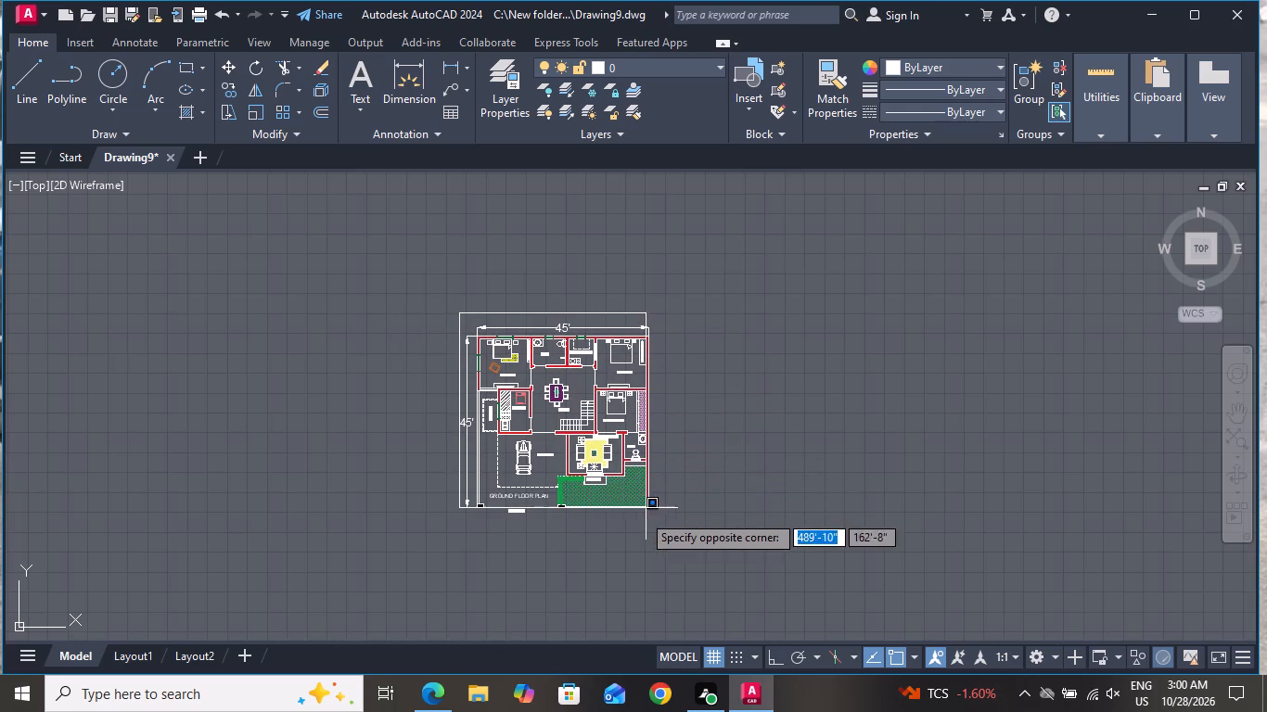
left_click_drag(642, 514, 665, 525)
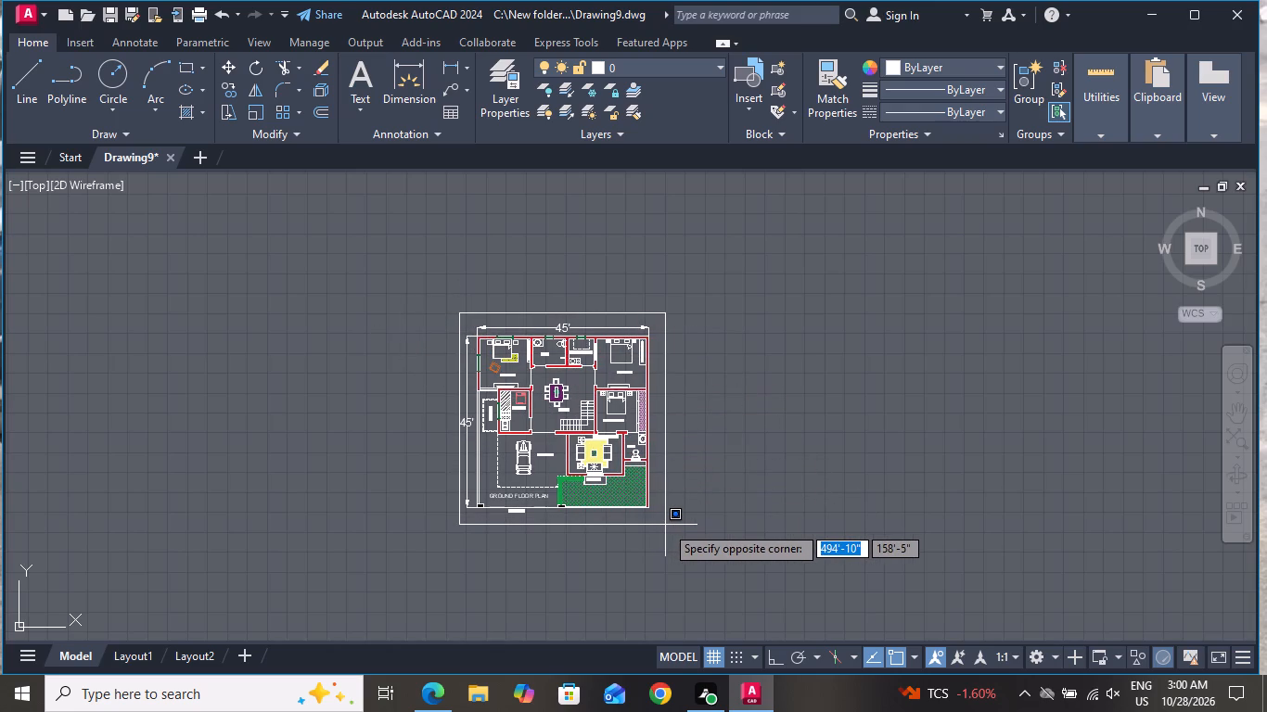
left_click(665, 525)
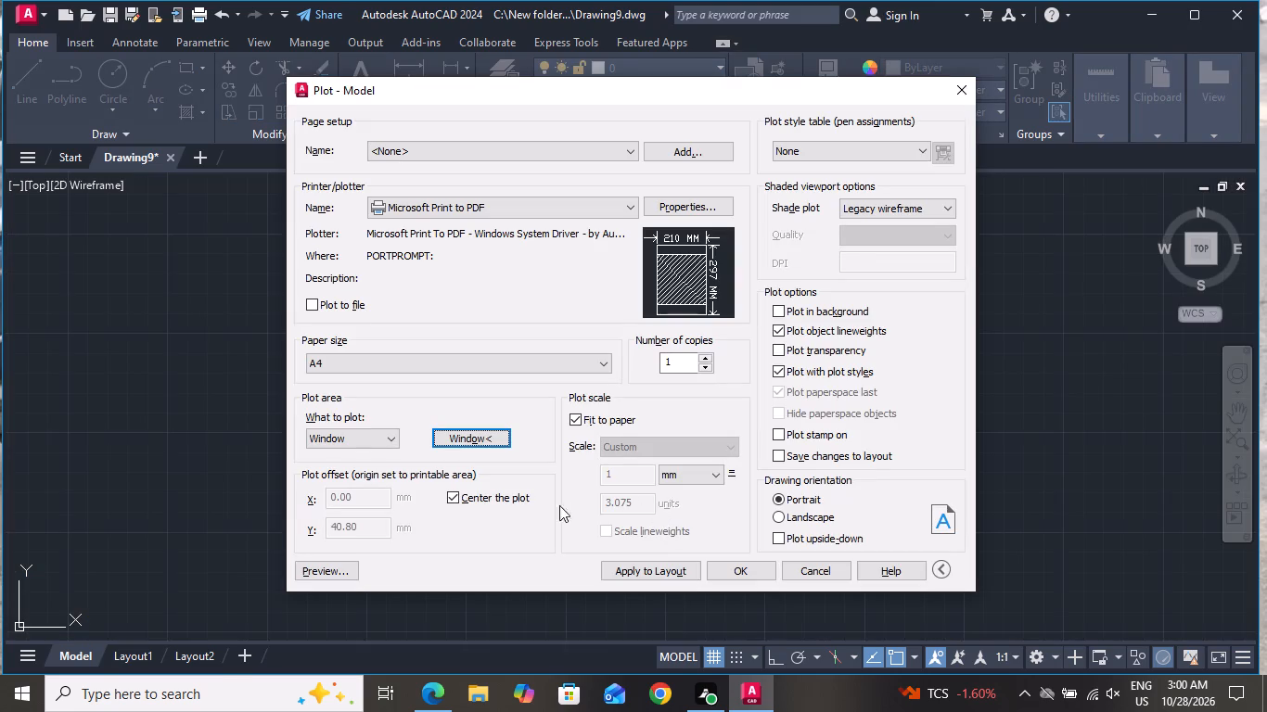
Preview the plot and examine the whole plan on the sheet, including the room details, labels and dimensions.
left_click(325, 573)
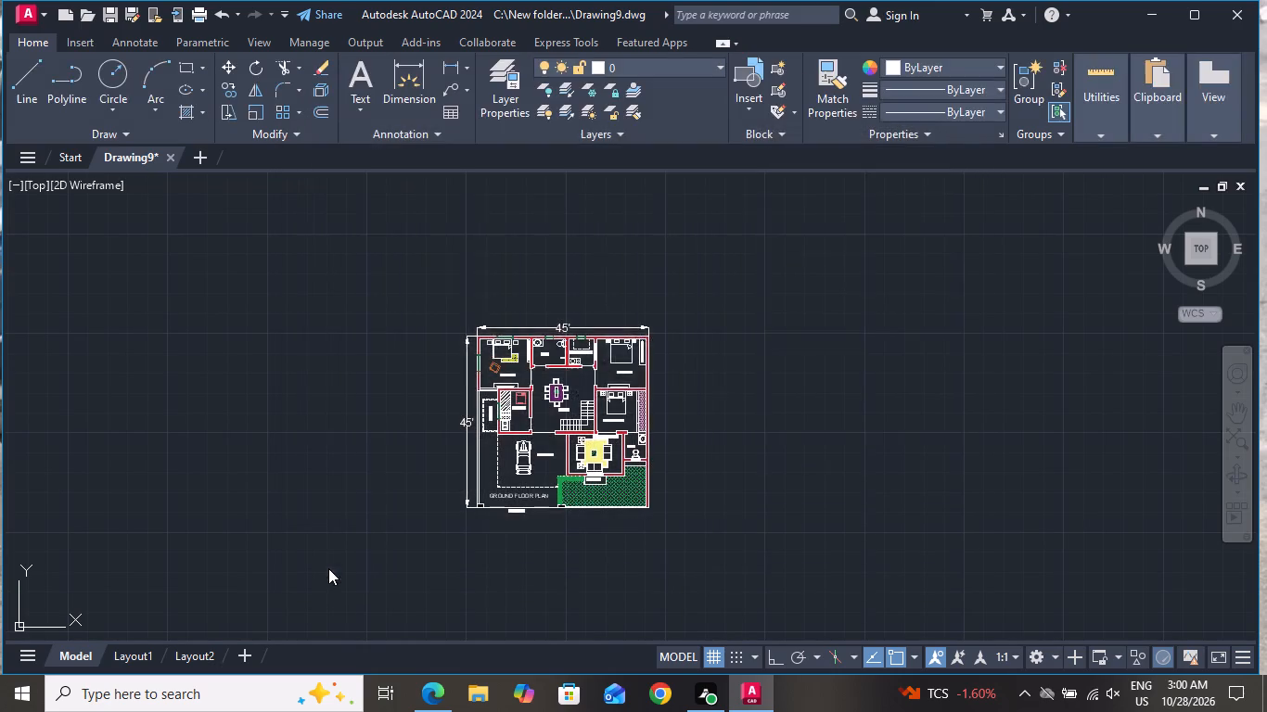
scroll(659, 344, "up", 3)
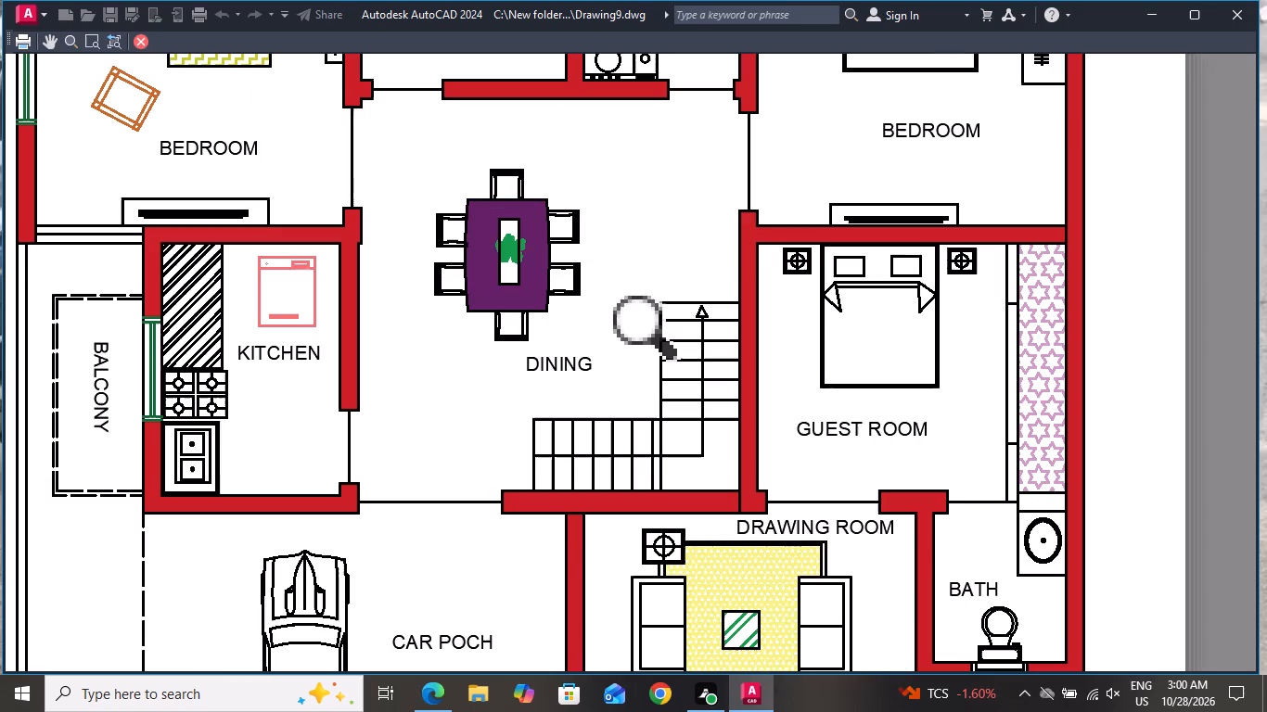
scroll(665, 363, "down", 2)
scroll(700, 562, "up", 1)
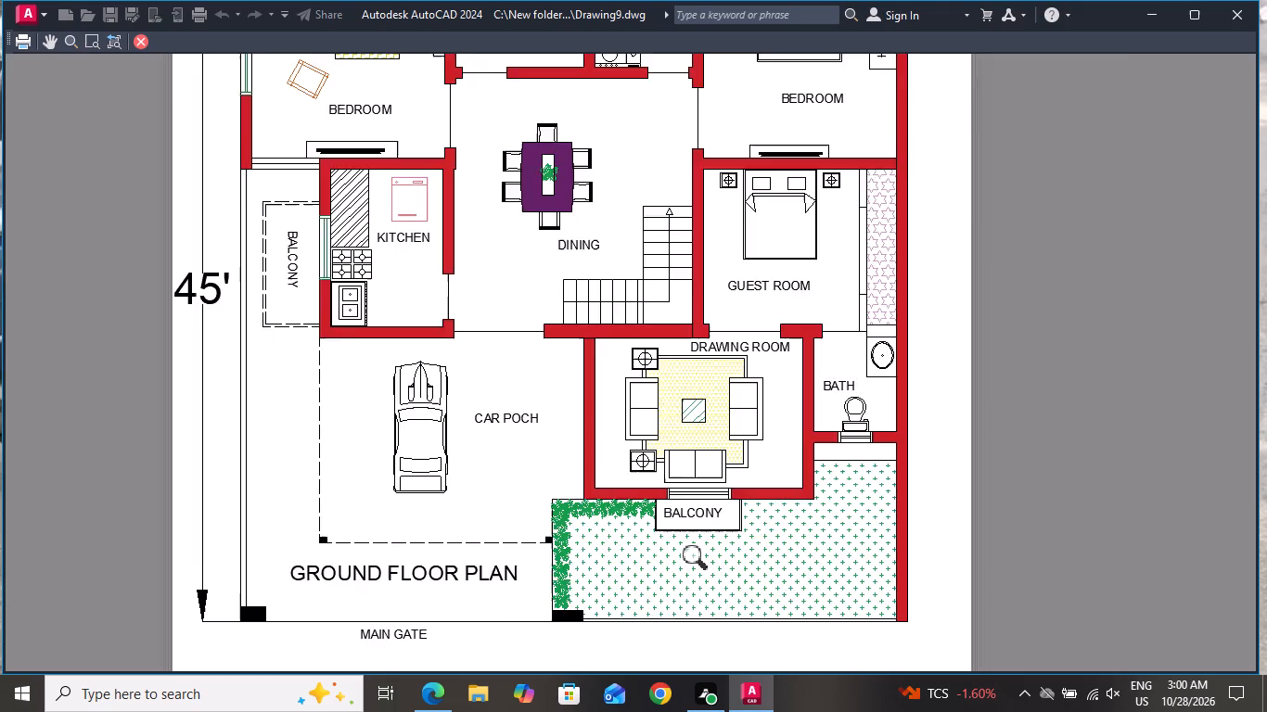
scroll(700, 562, "up", 1)
scroll(697, 543, "down", 2)
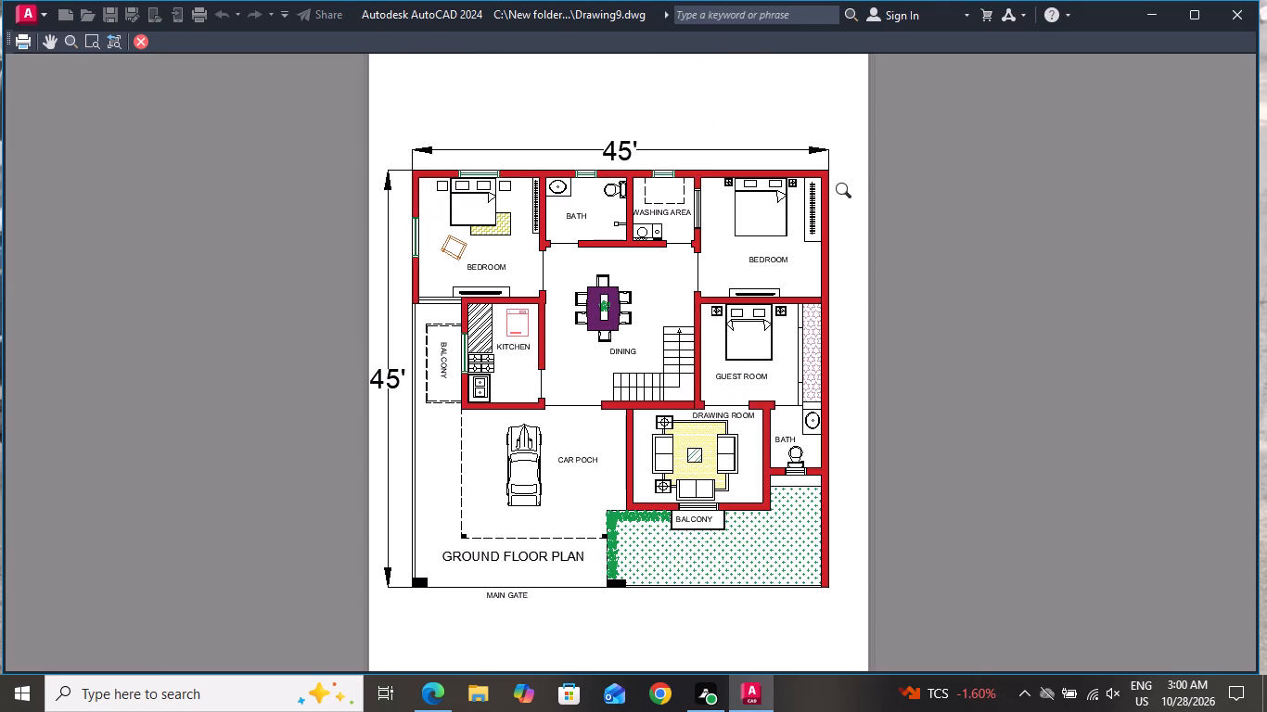
scroll(850, 189, "up", 2)
scroll(843, 199, "down", 2)
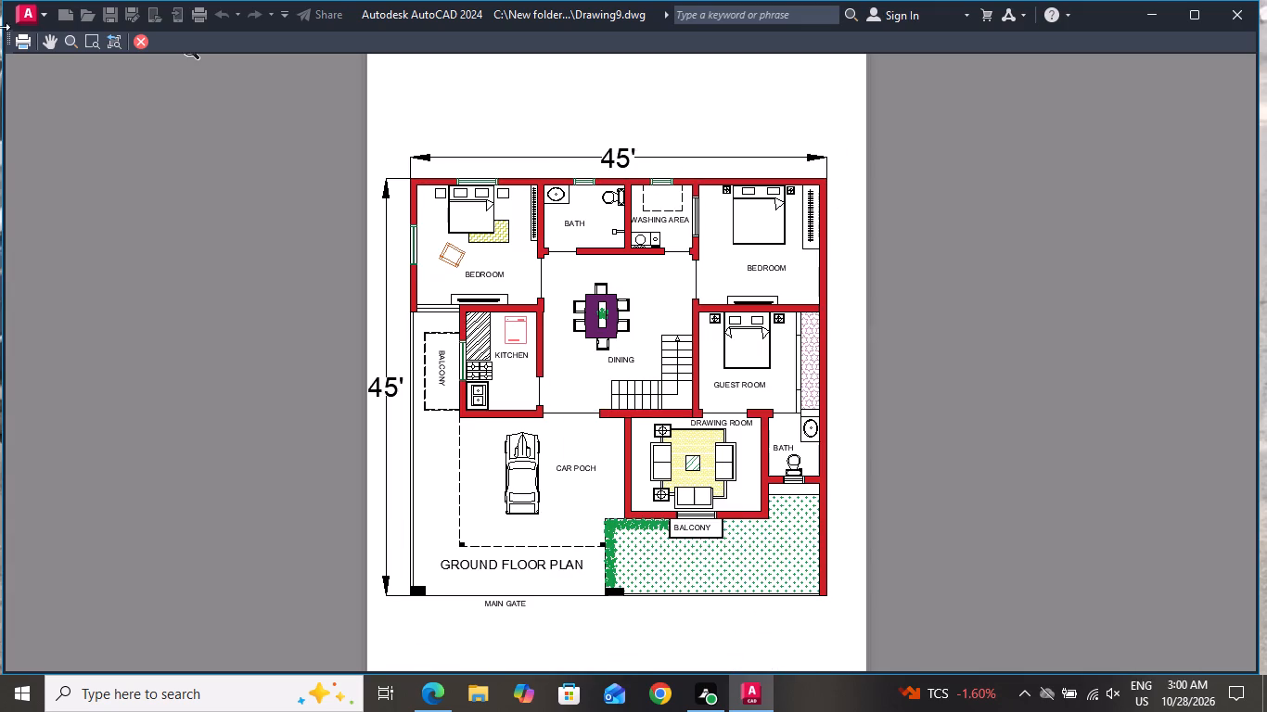
Plot the previewed sheet to a PDF named PDF 9 in the AKSHA folder.
left_click(23, 41)
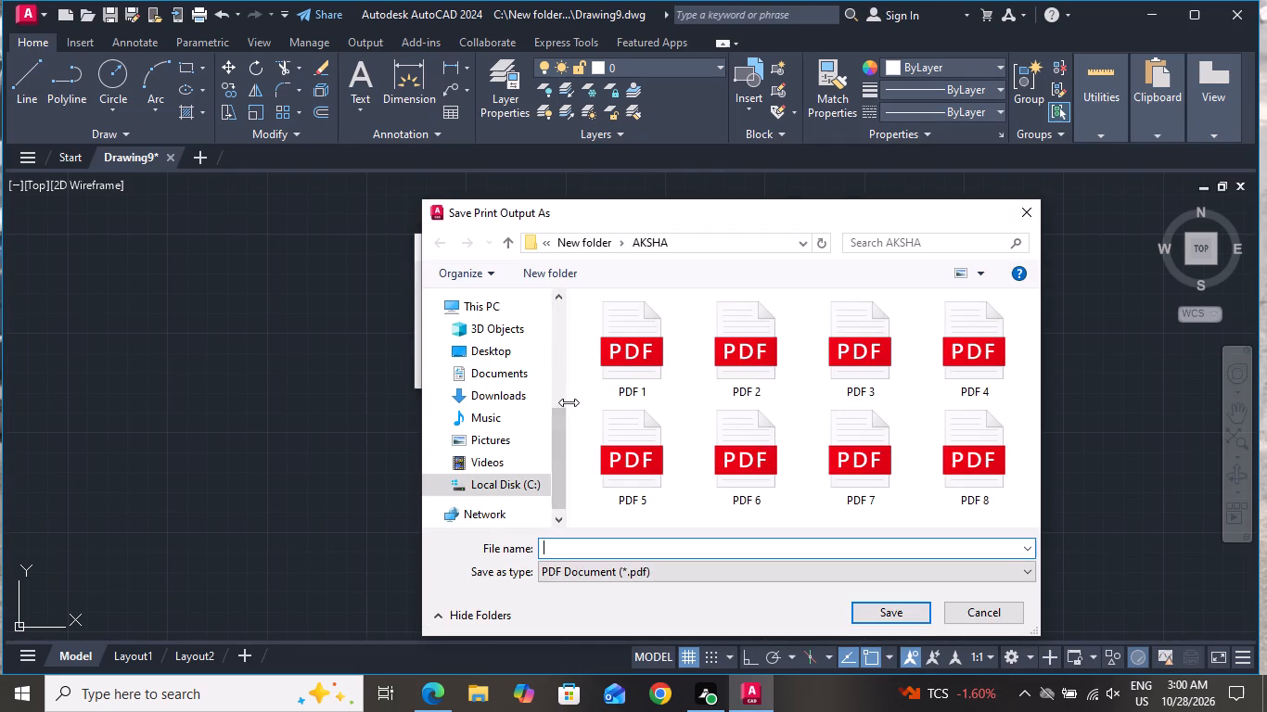
key("p")
type("DF")
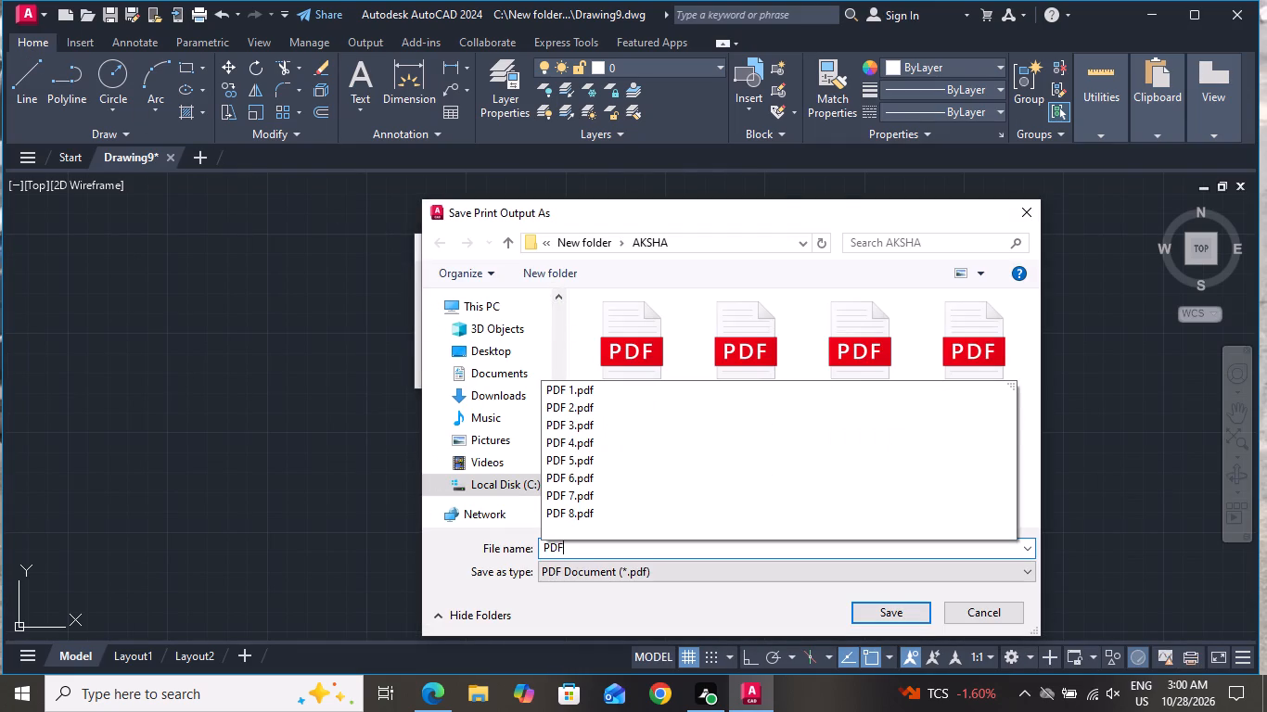
key("space")
key("9")
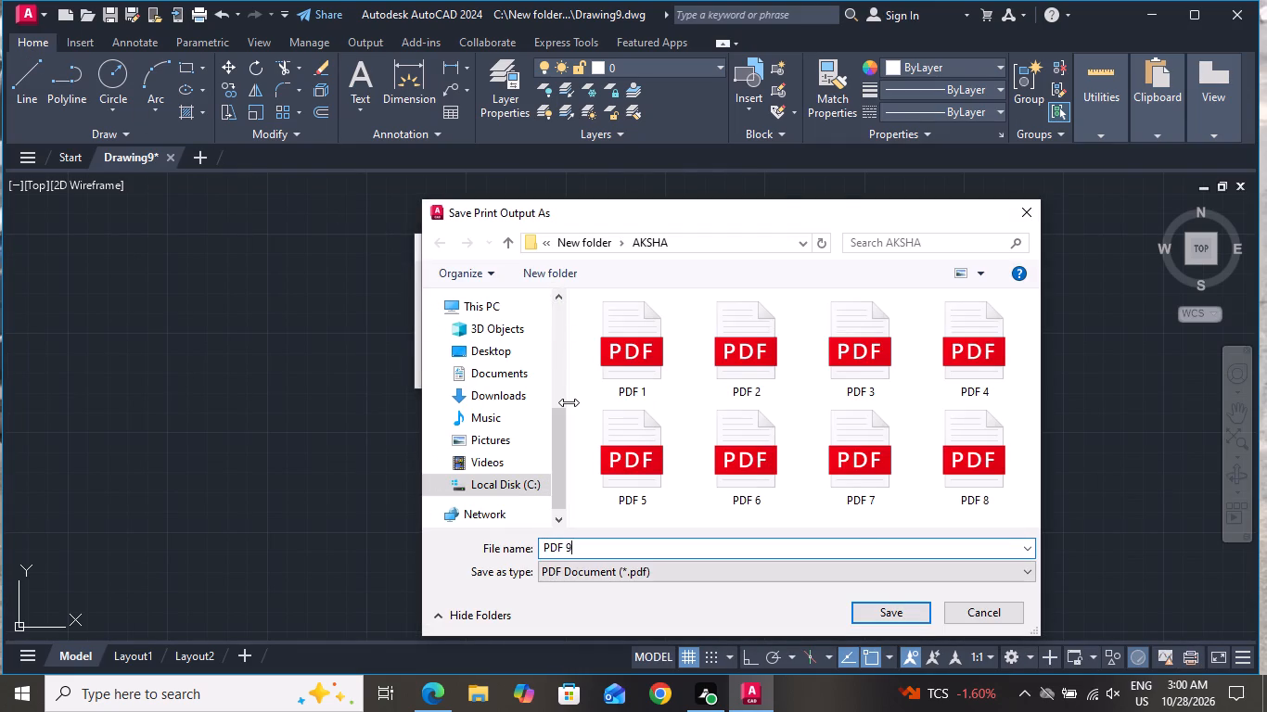
left_click(889, 612)
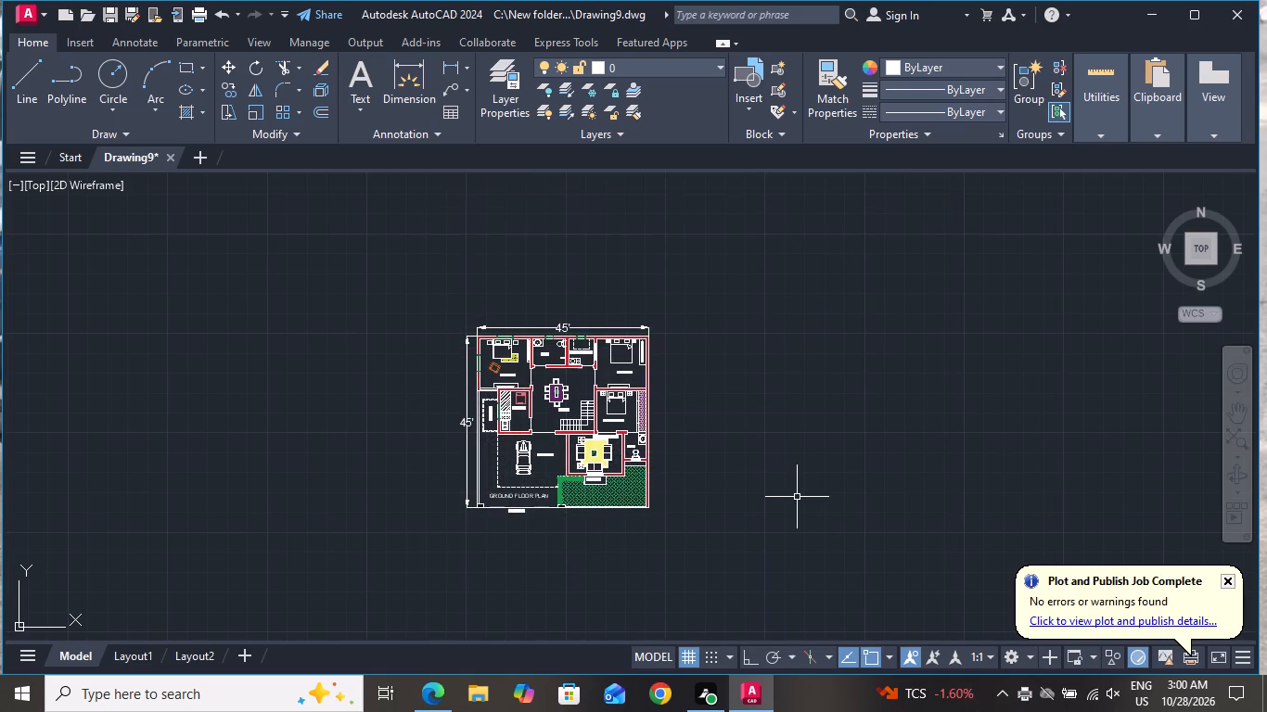